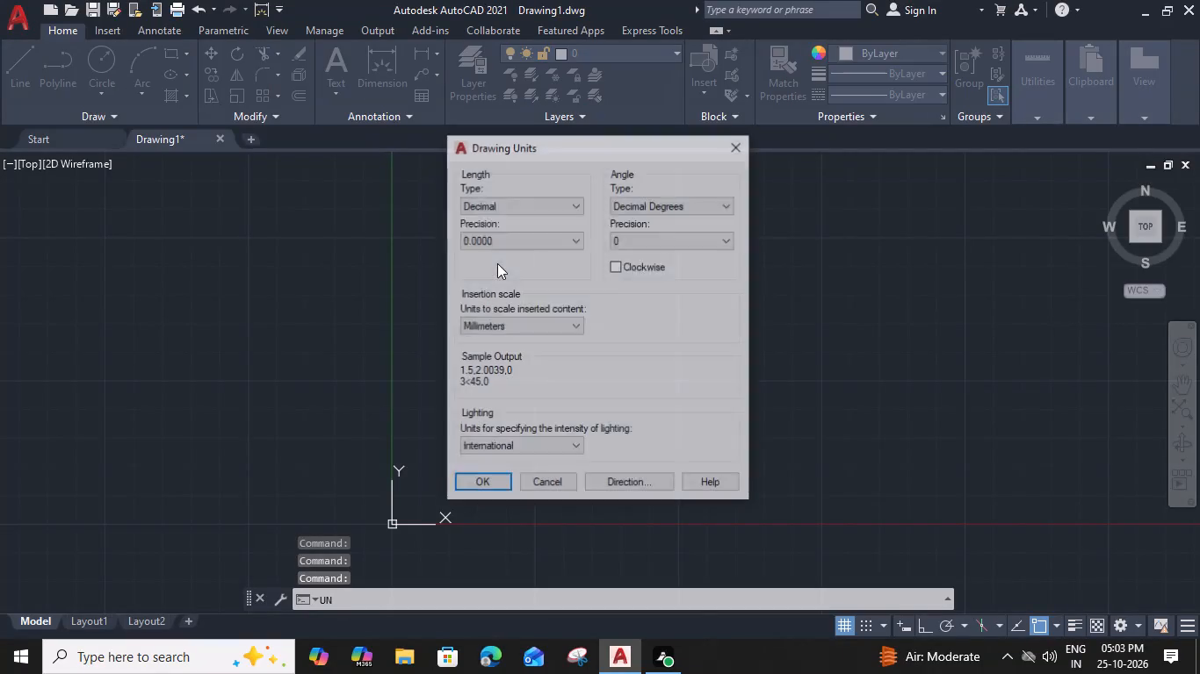
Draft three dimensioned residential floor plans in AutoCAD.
Configure the drawing units to Engineering length type, 0'-0.000" precision, and Inches for the insertion scale.
click(577, 210)
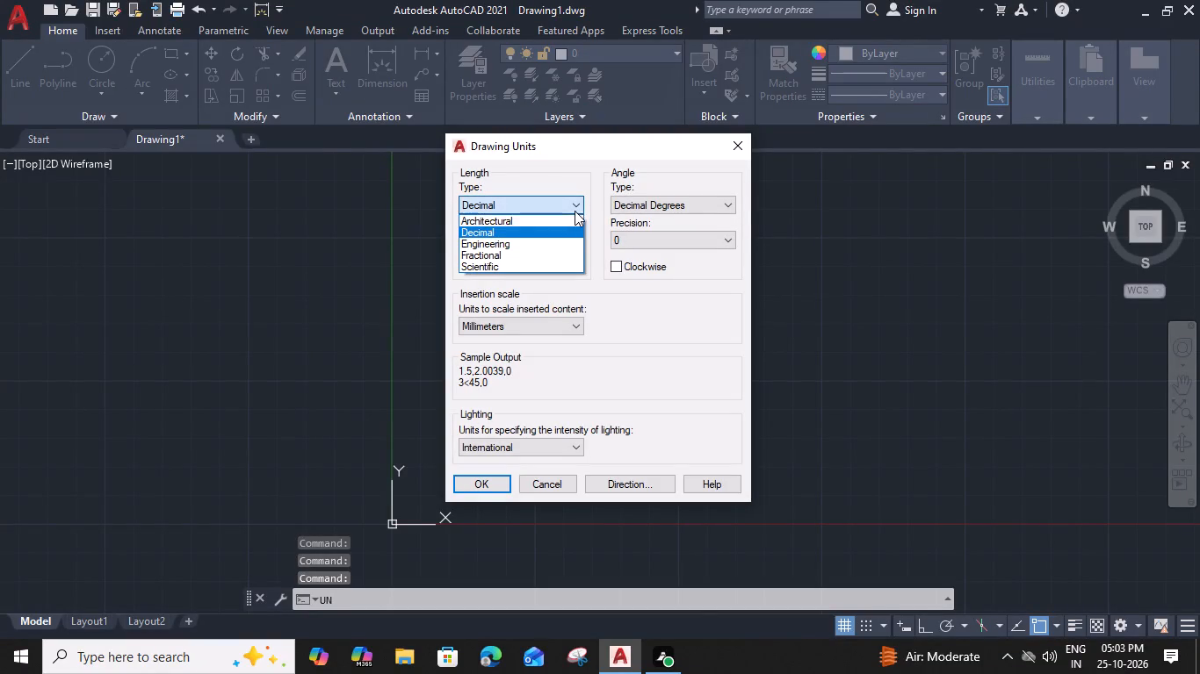
click(568, 248)
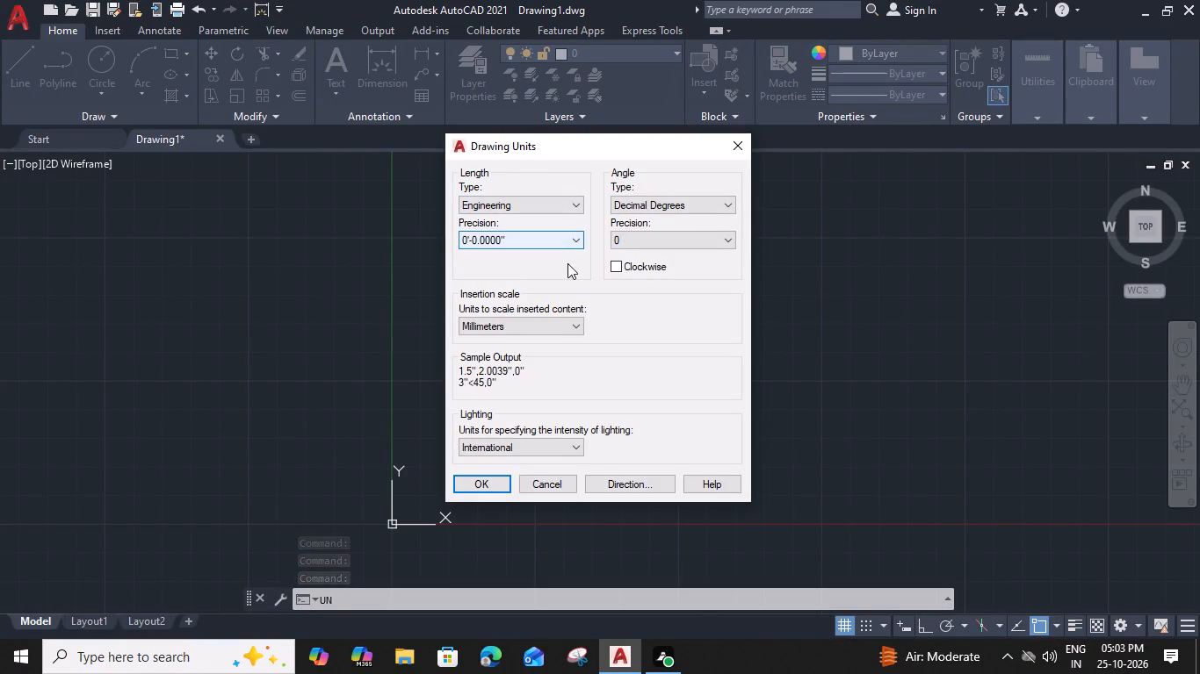
click(575, 238)
click(560, 289)
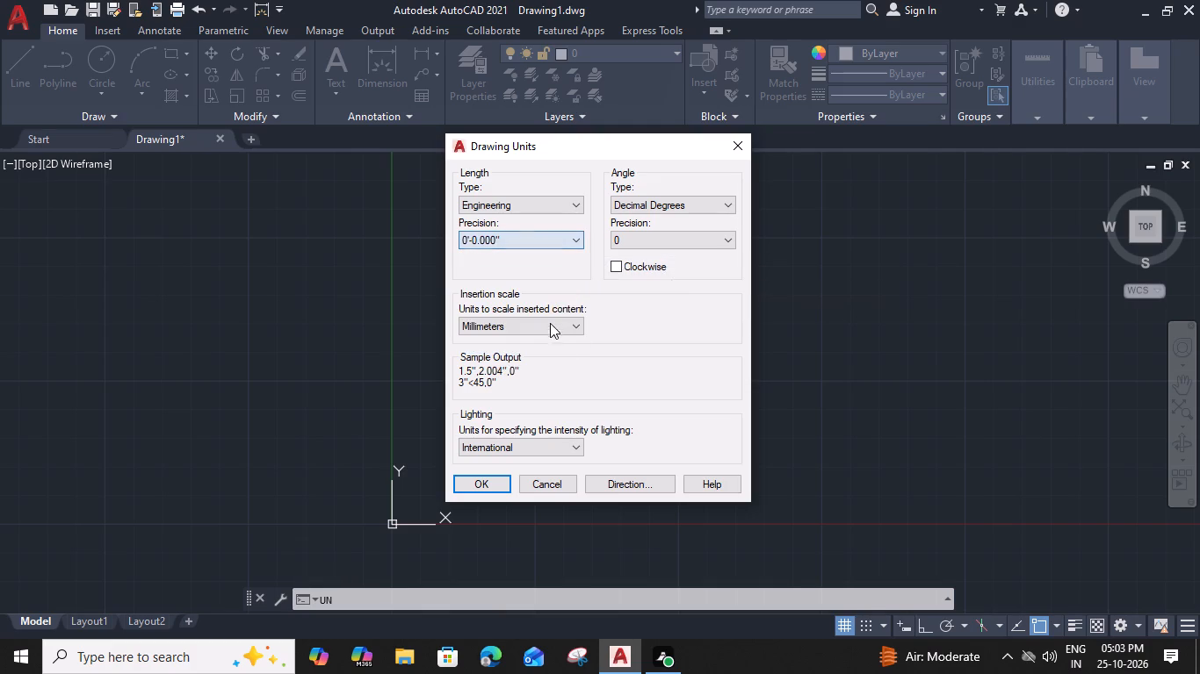
click(570, 331)
click(553, 359)
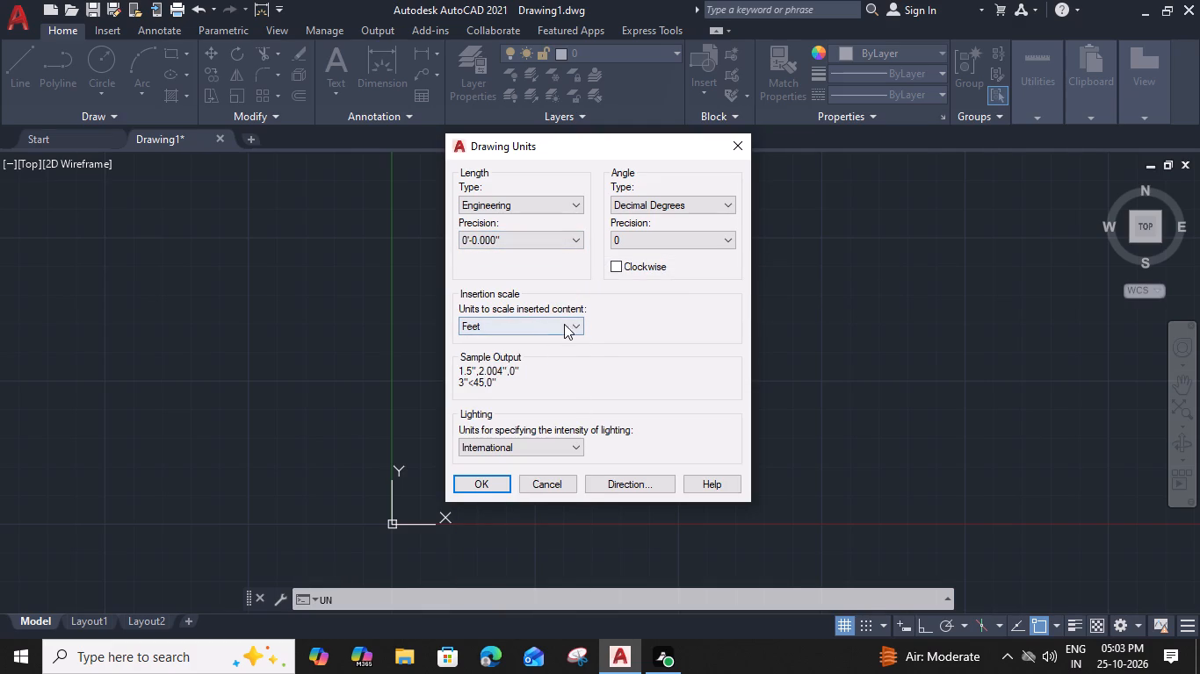
click(566, 324)
click(547, 355)
key(space)
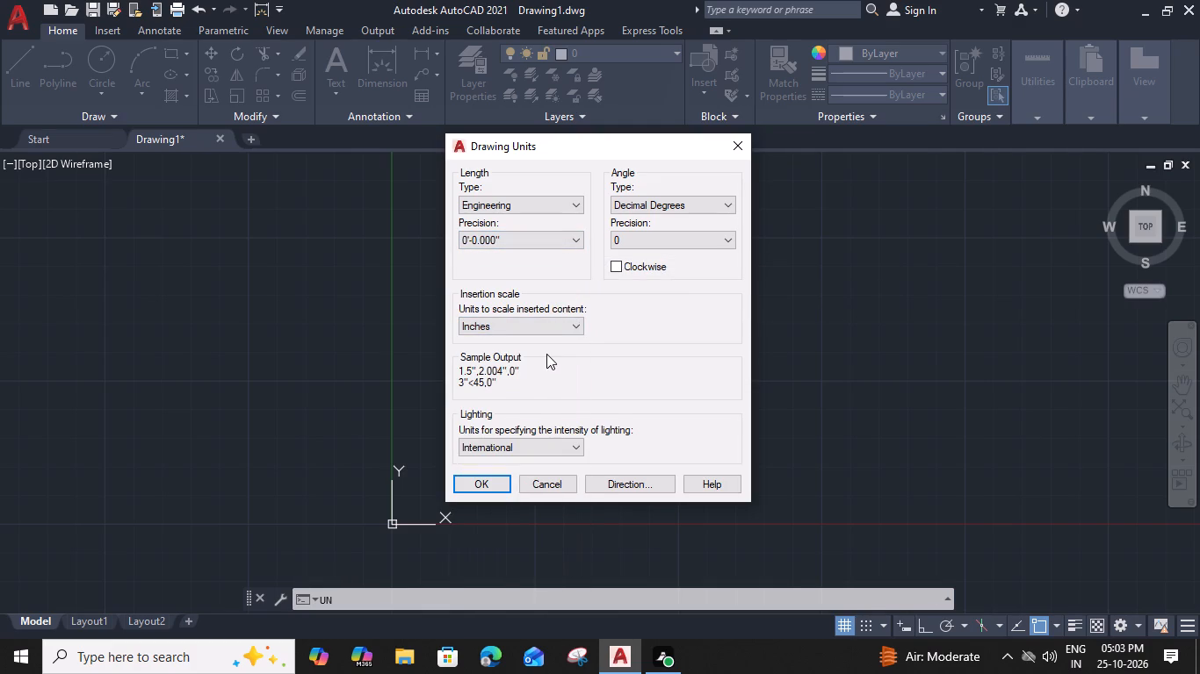
click(478, 476)
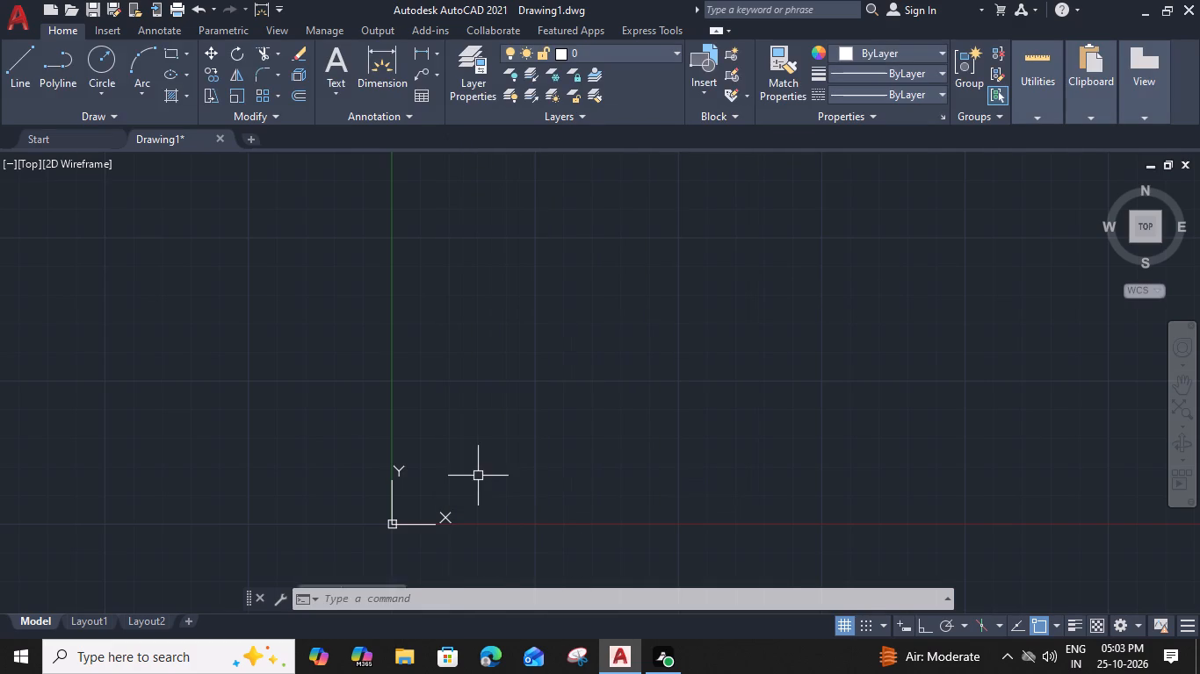
Set the text height of the ISO-25 dimension style to 9".
text(d)
key(space)
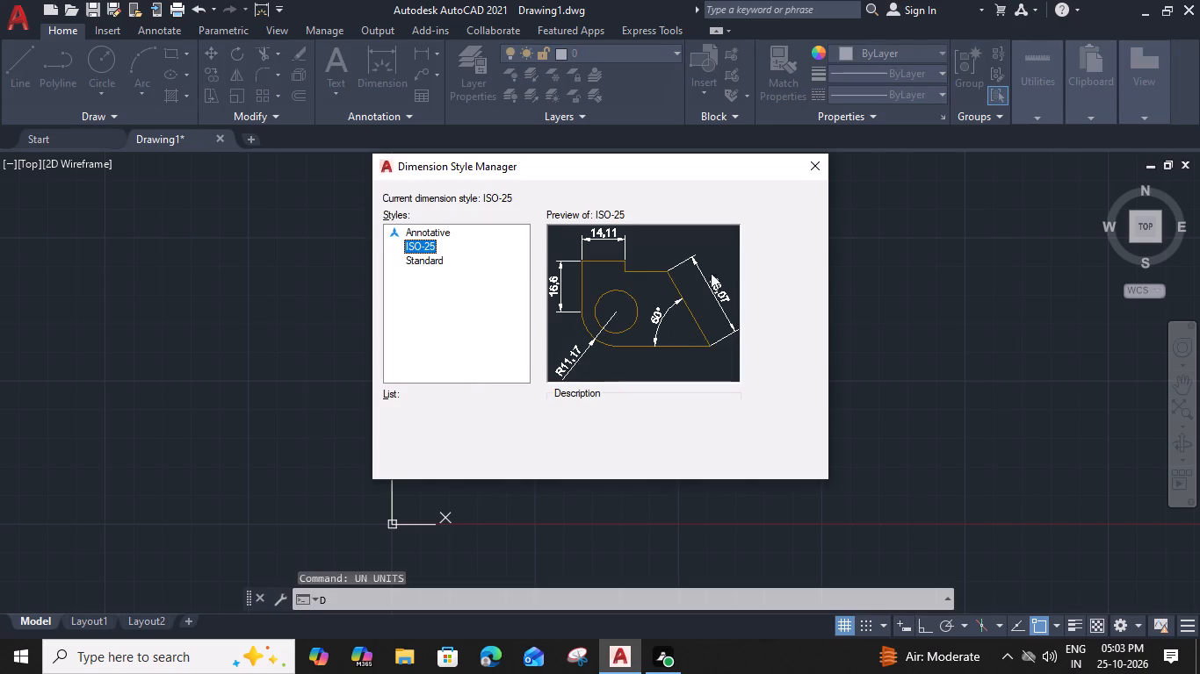
click(794, 283)
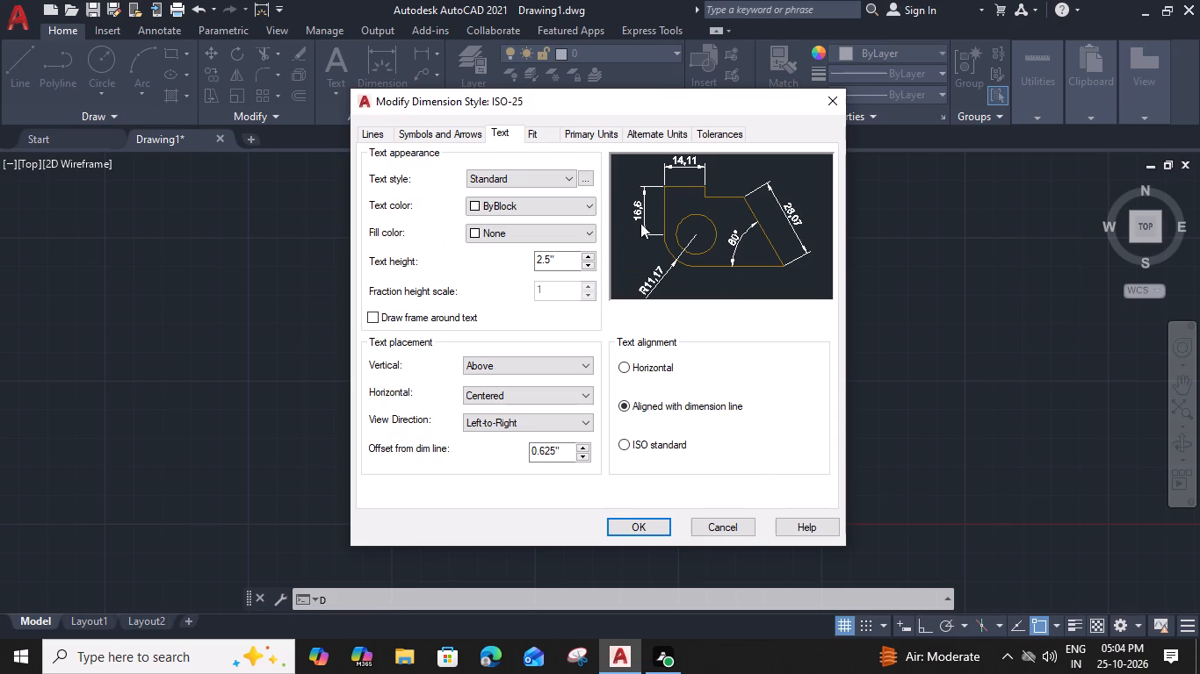
drag(563, 258, 503, 264)
key(9)
key(shift+quotedbl)
key(Return)
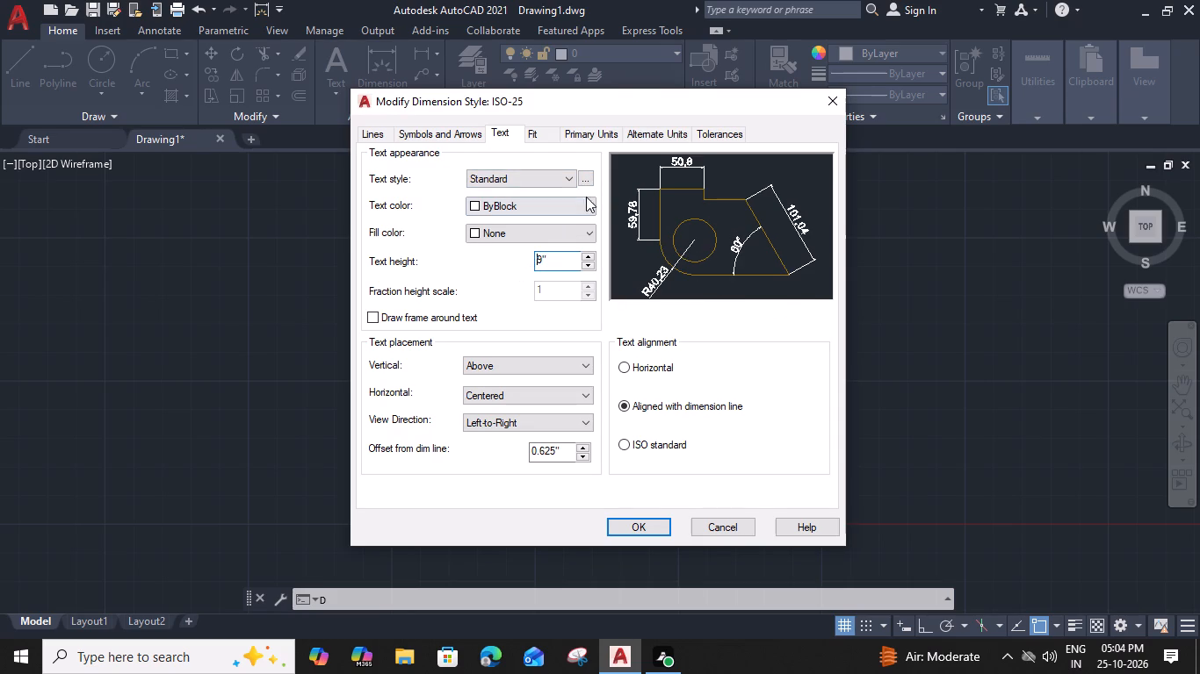
Set the ISO-25 style's primary unit format to Engineering and make the style current.
click(593, 136)
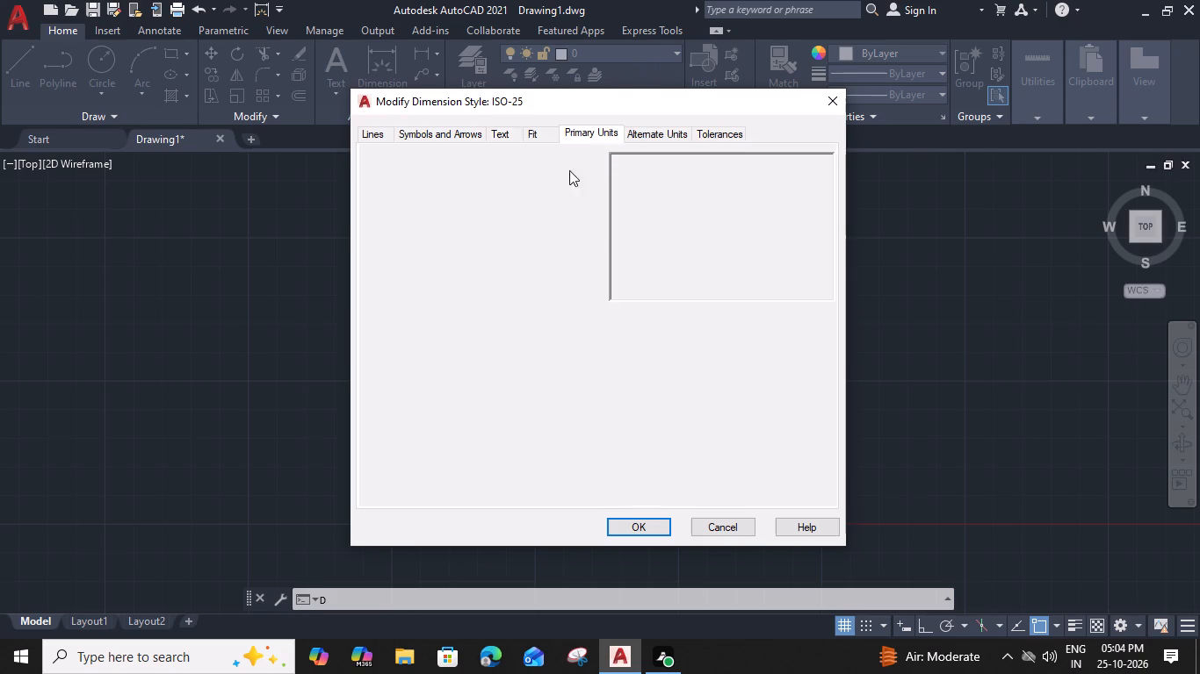
click(546, 172)
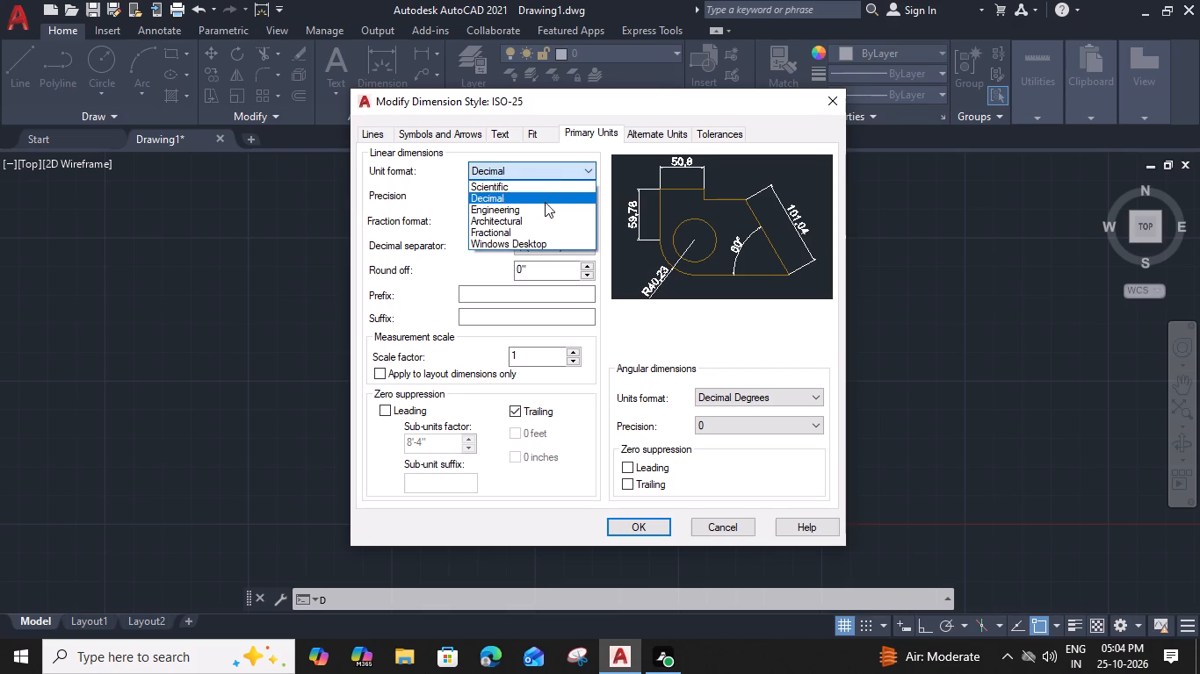
click(539, 214)
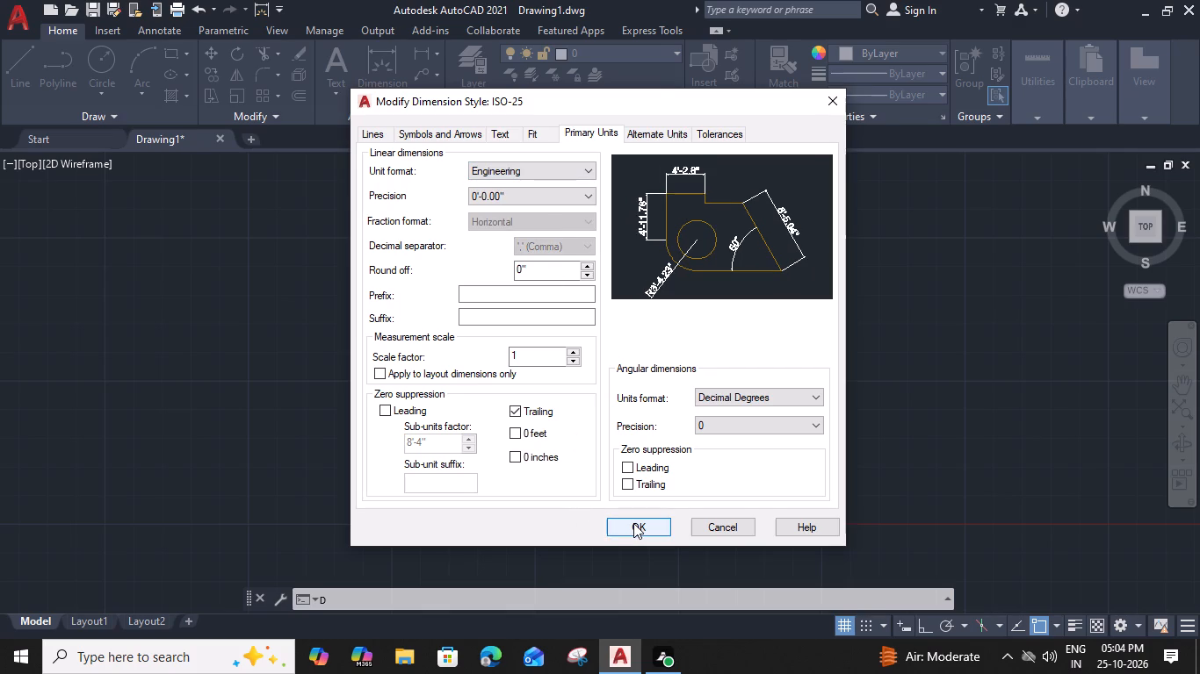
click(633, 523)
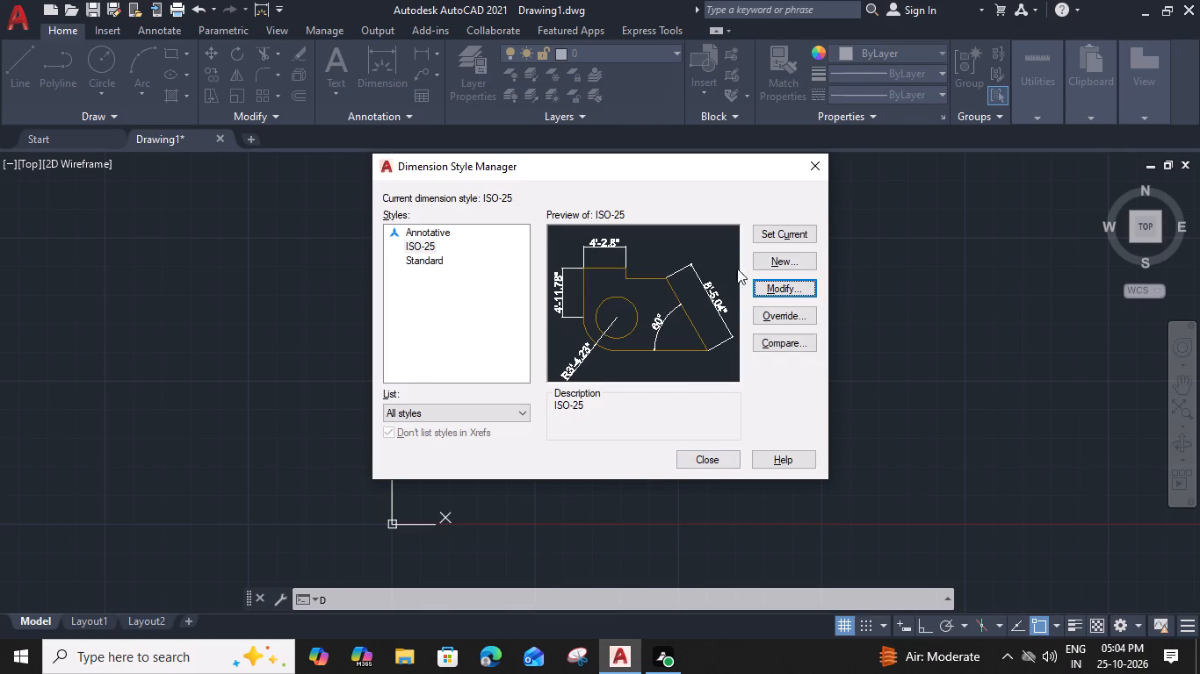
click(778, 234)
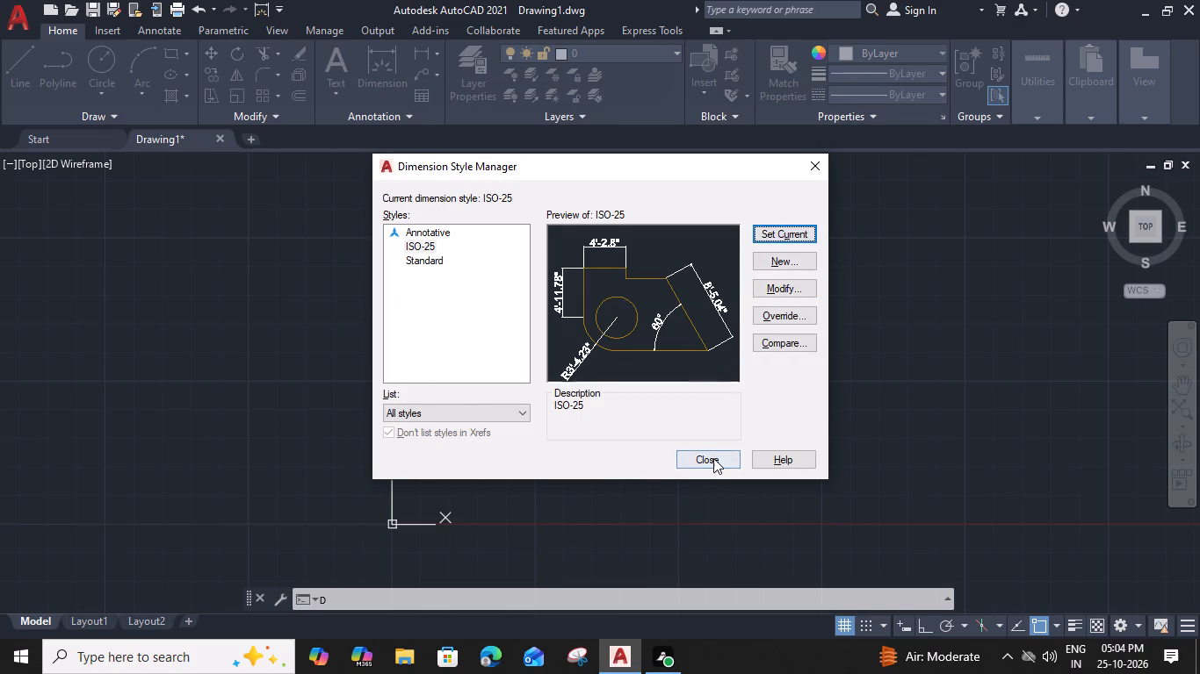
click(712, 458)
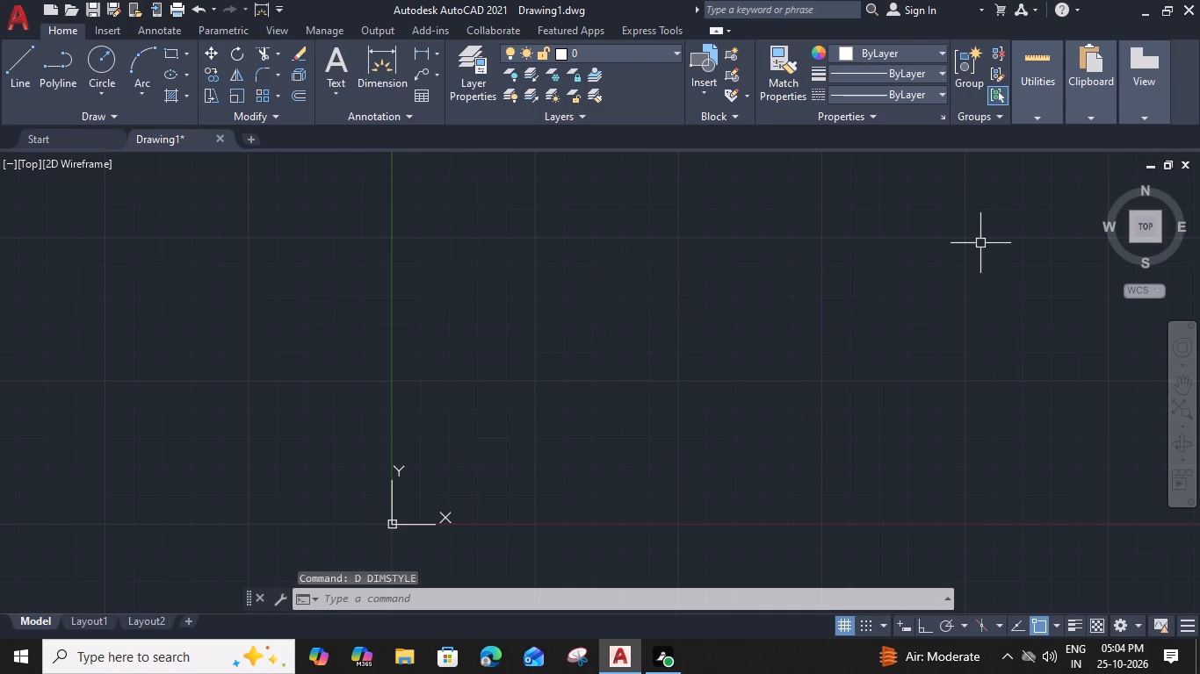
With Ortho on, draw a 41' line straight down and continue it with a 35' line to the right.
click(928, 629)
middle_drag(513, 333, 483, 370)
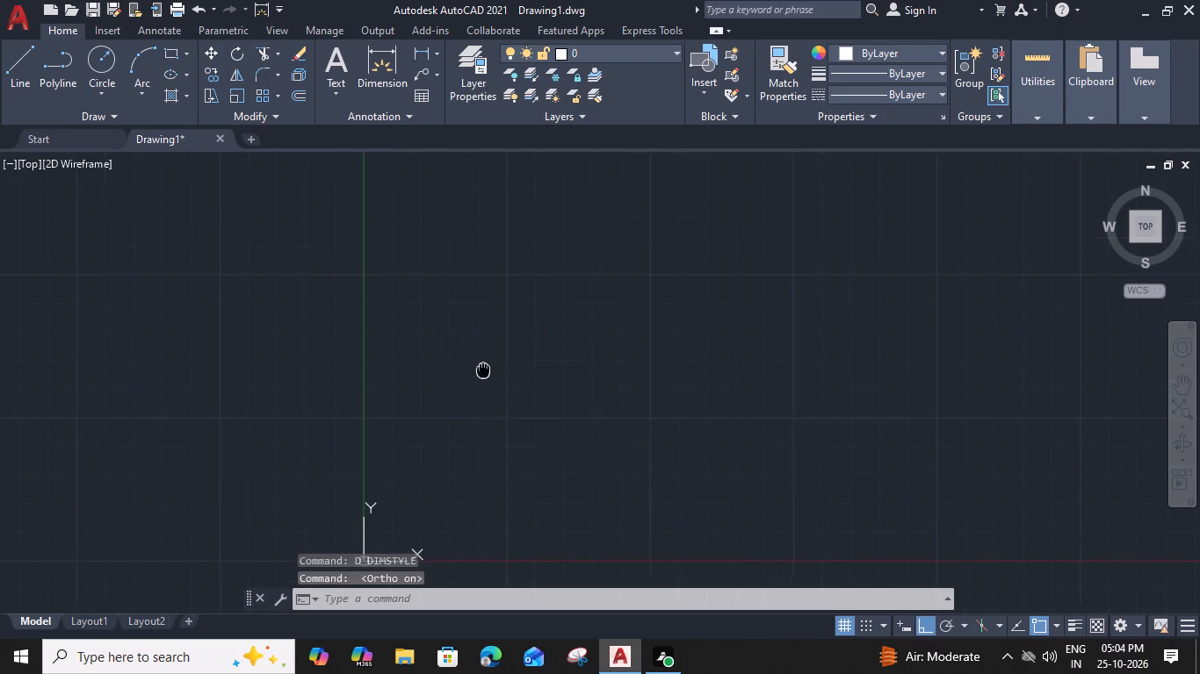
middle_drag(483, 370, 471, 348)
text(l)
key(space)
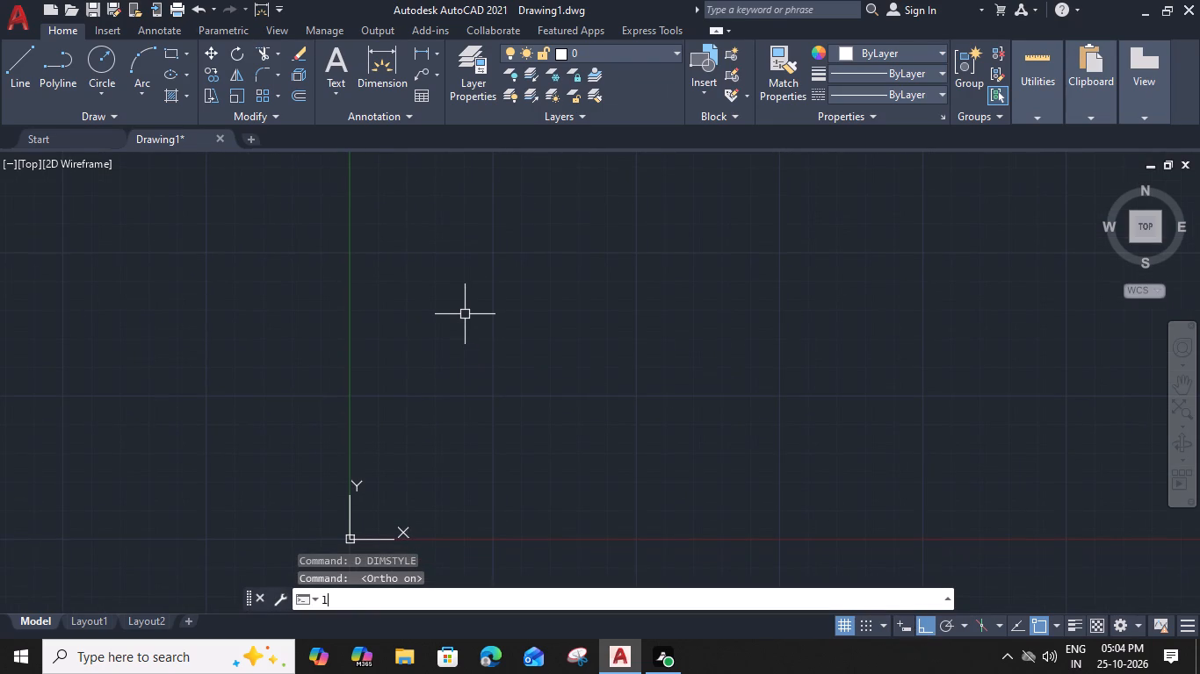
click(412, 233)
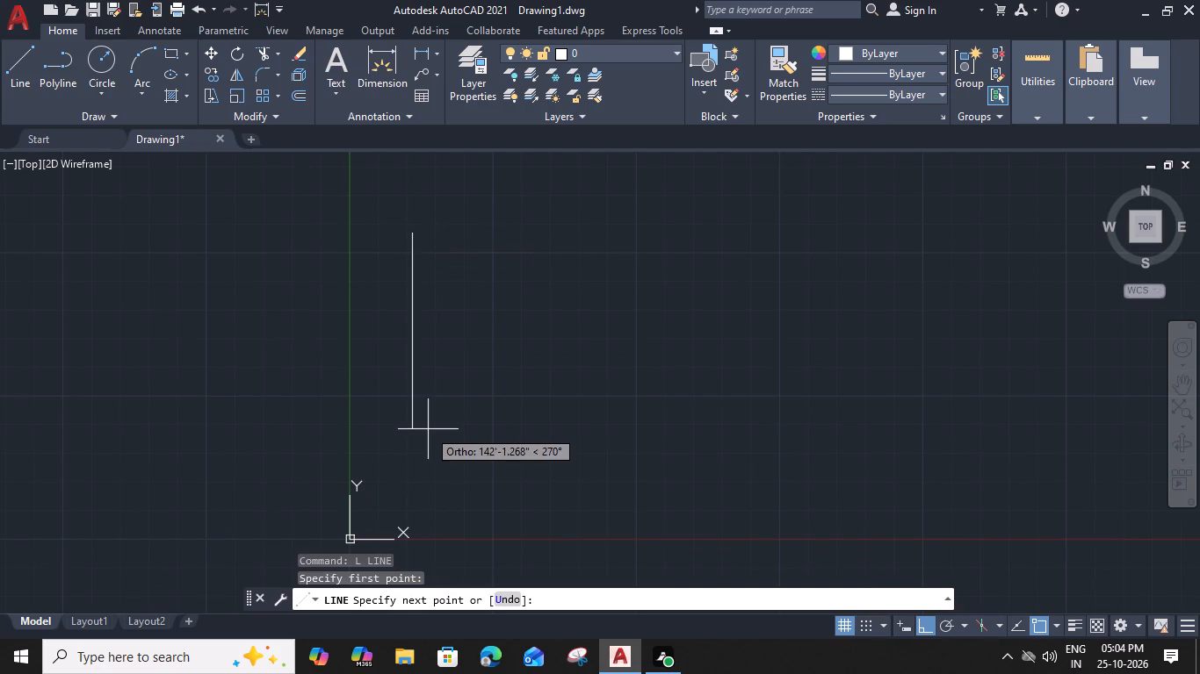
text(41)
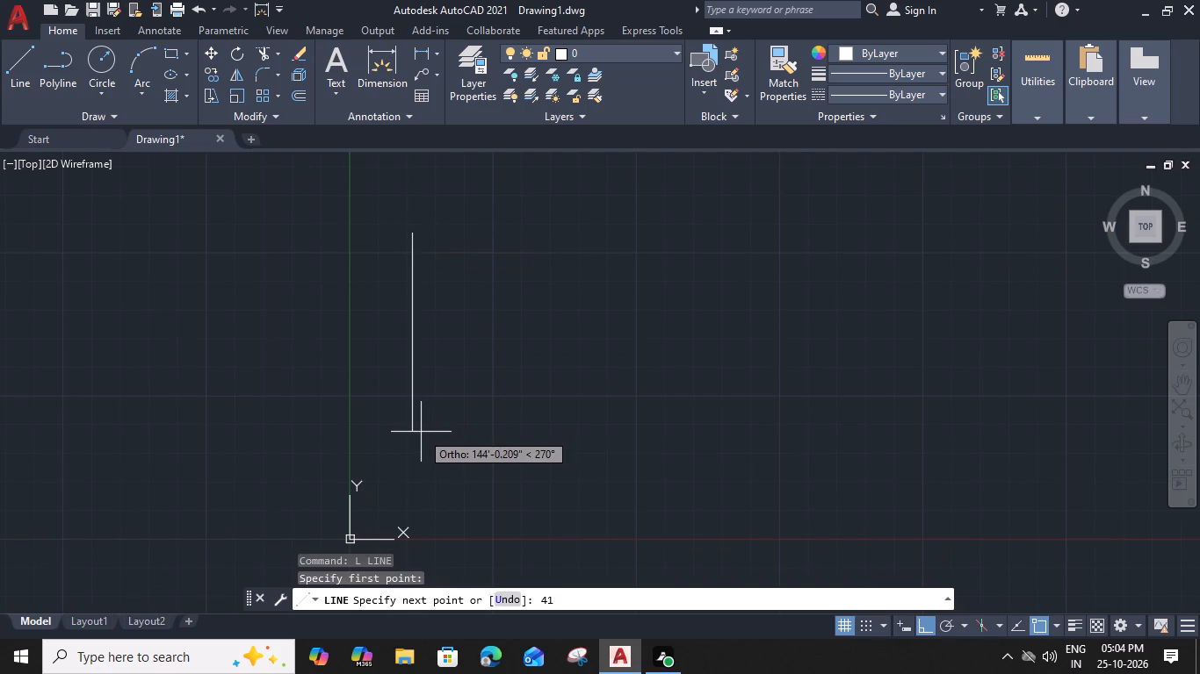
text(')
key(space)
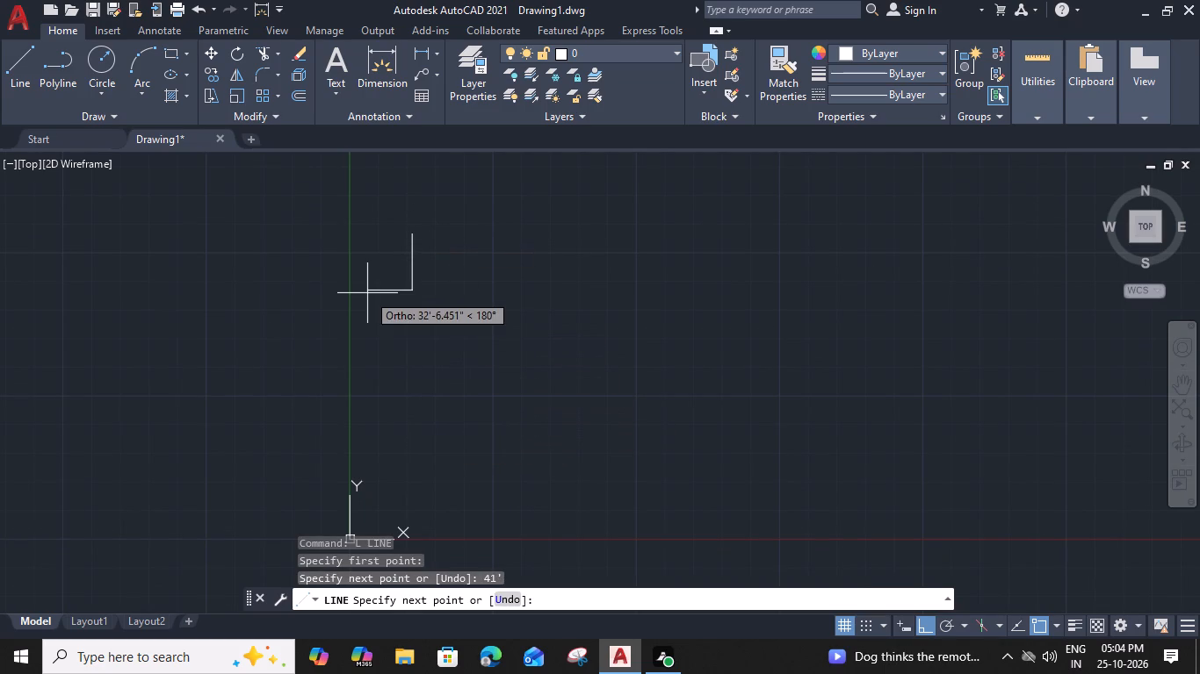
key(3)
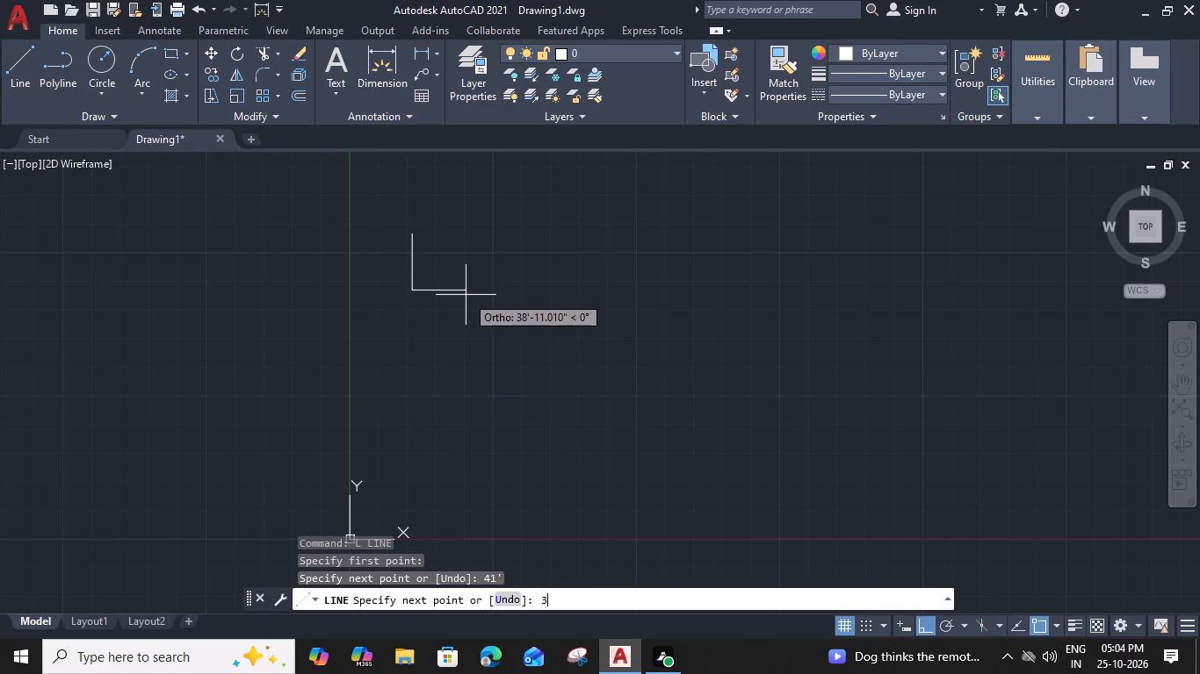
text(5')
key(space)
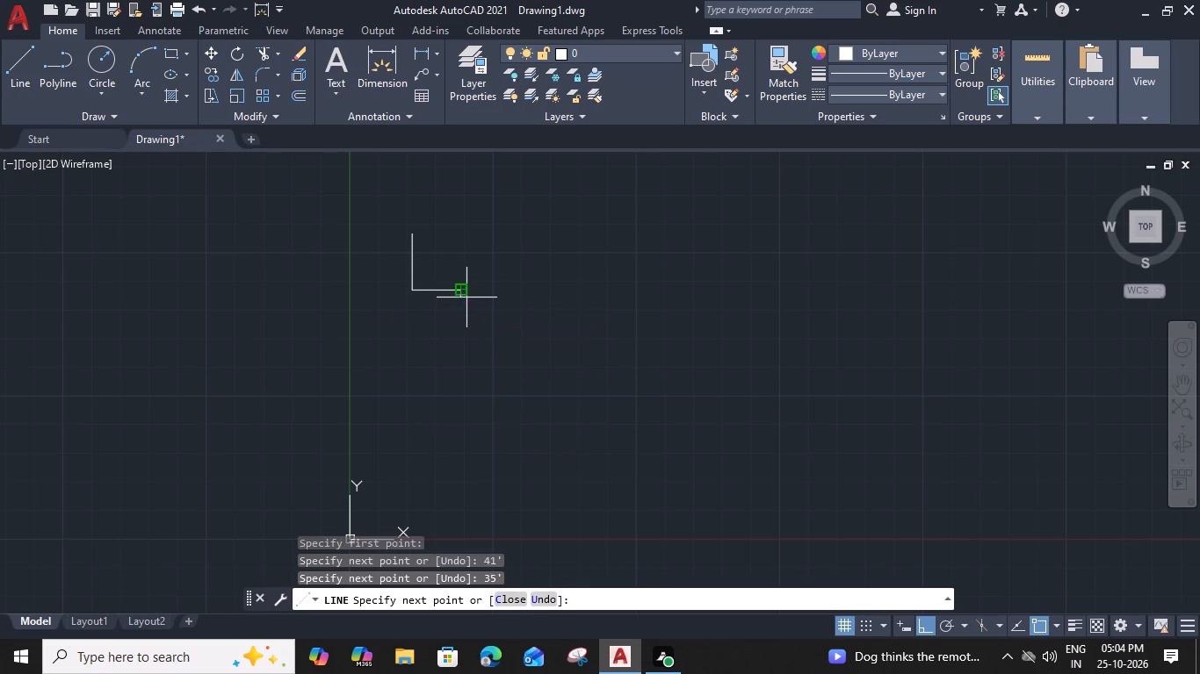
key(Escape)
Draw a 35' horizontal line to the right from the top end of the 41' vertical line.
middle_drag(402, 375, 467, 430)
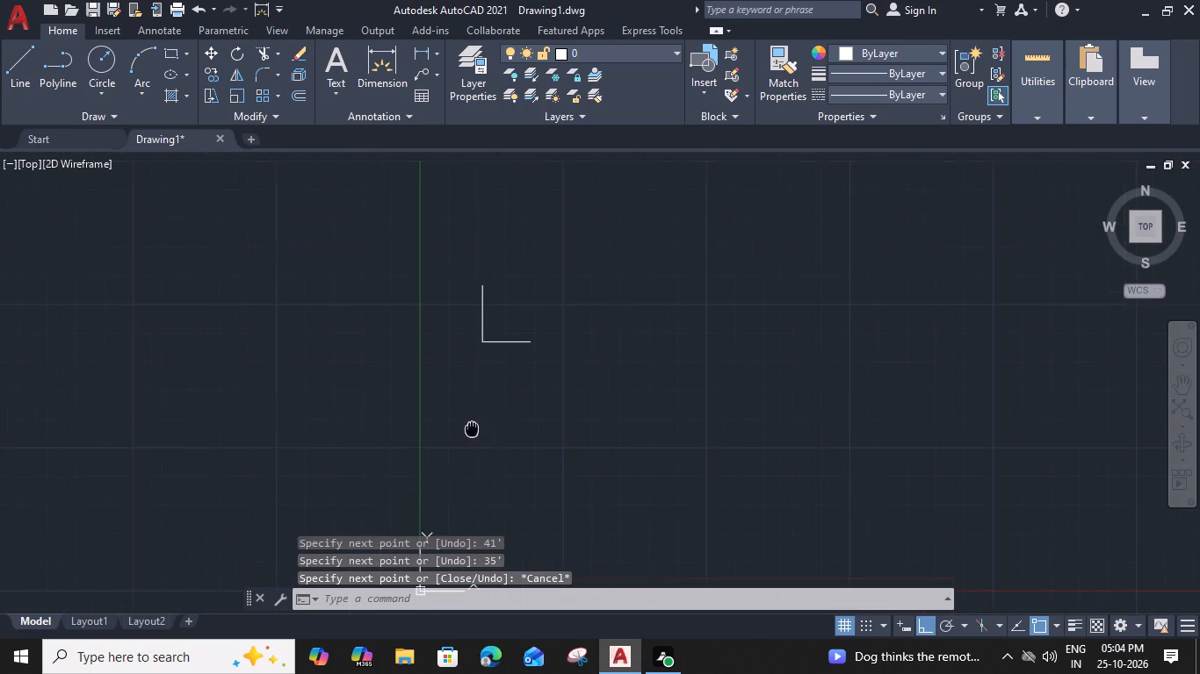
scroll(488, 292, up, 1)
middle_drag(488, 292, 455, 337)
scroll(444, 310, up, 3)
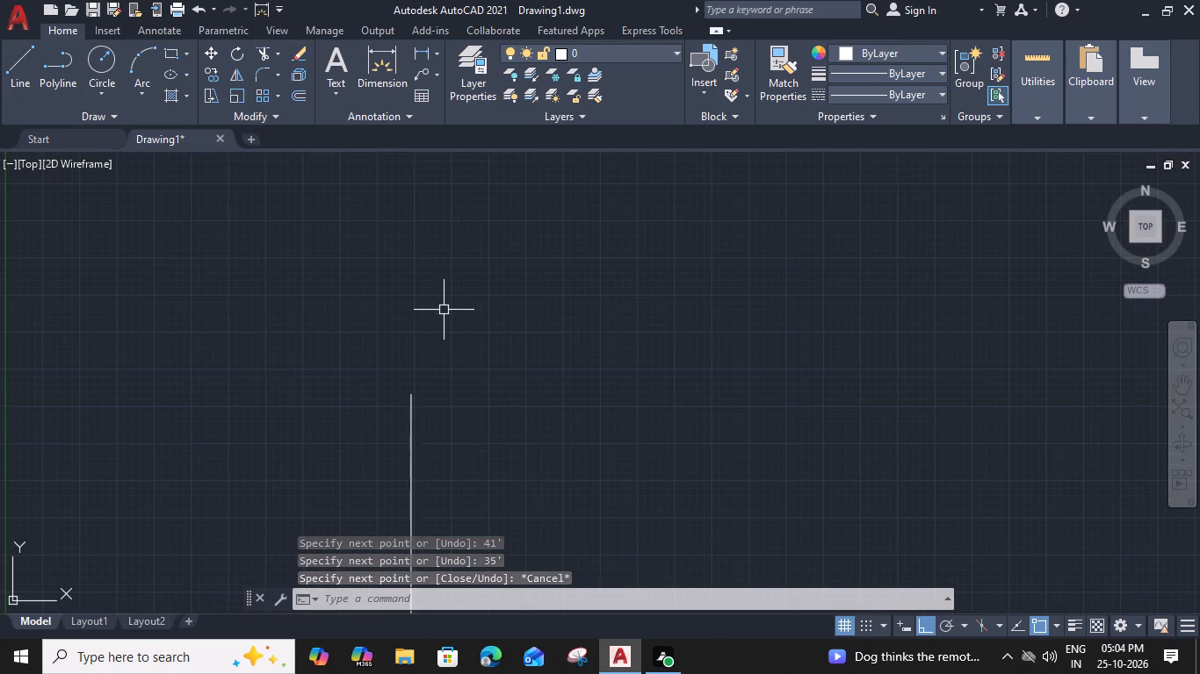
text(l)
key(space)
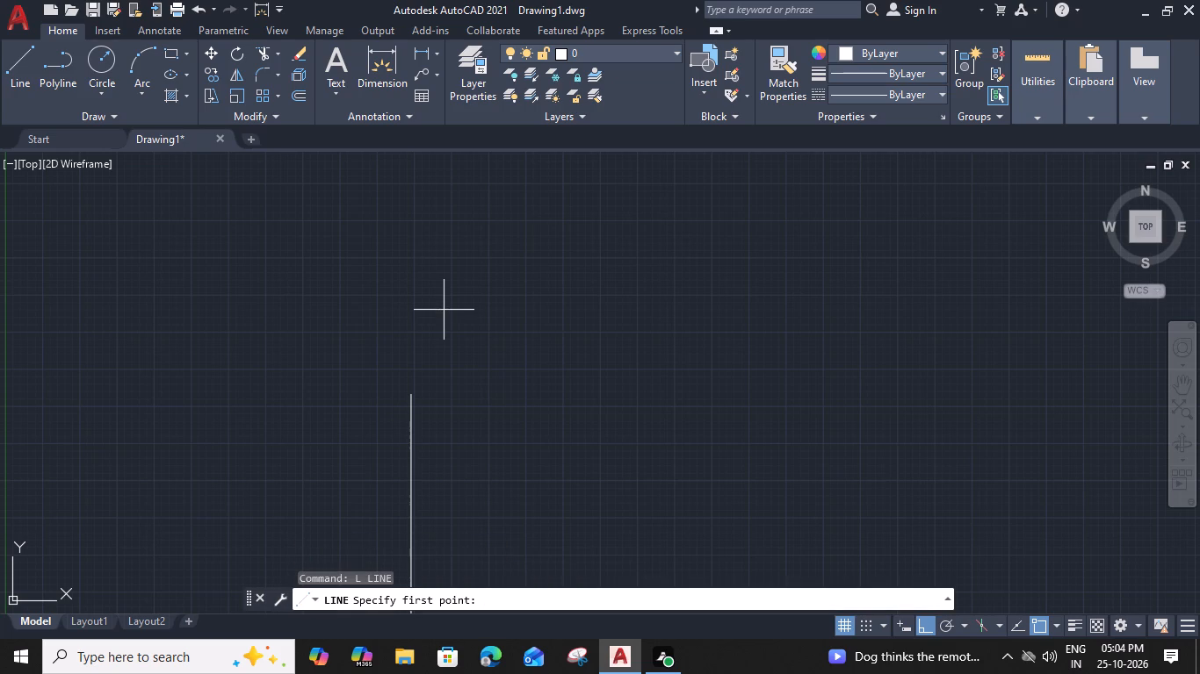
click(410, 398)
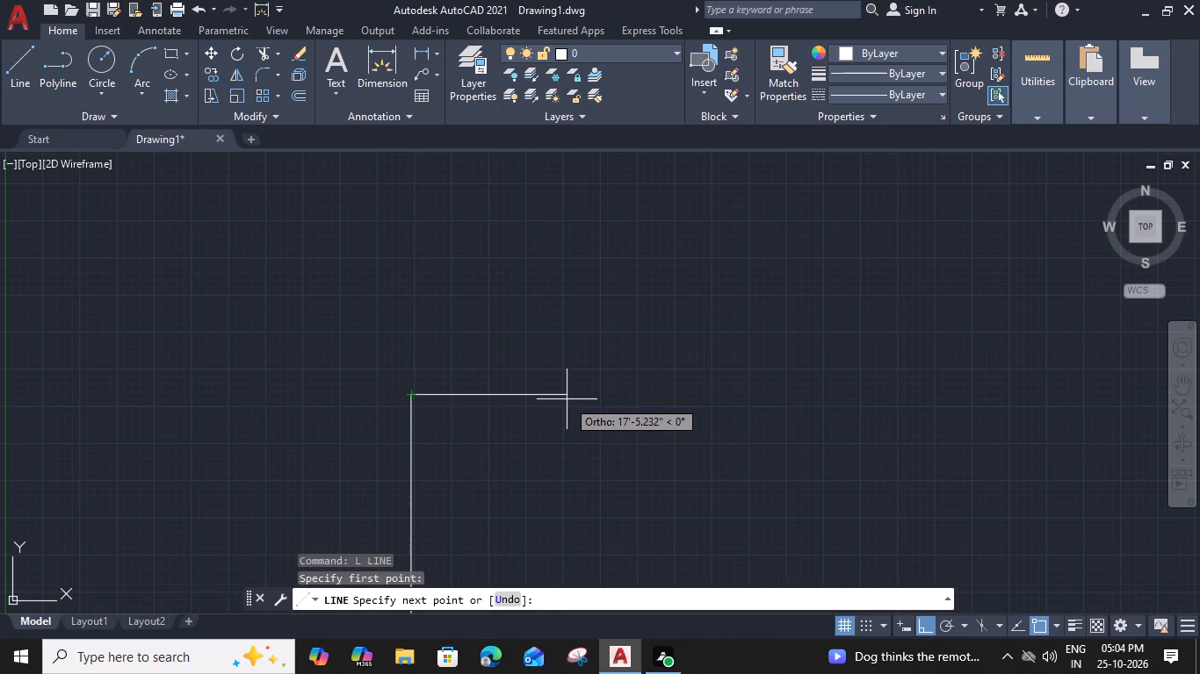
text(35')
key(space)
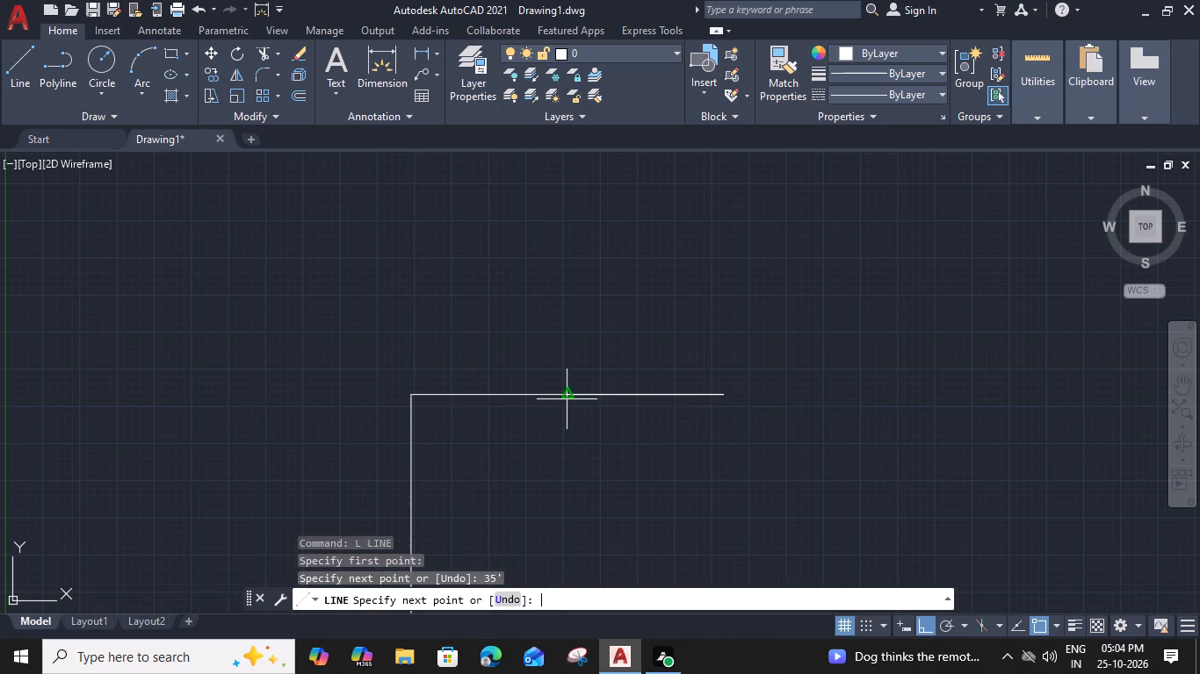
key(Escape)
Offset the top horizontal line and the left vertical line 9" inward to form the wall thickness.
scroll(403, 404, up, 2)
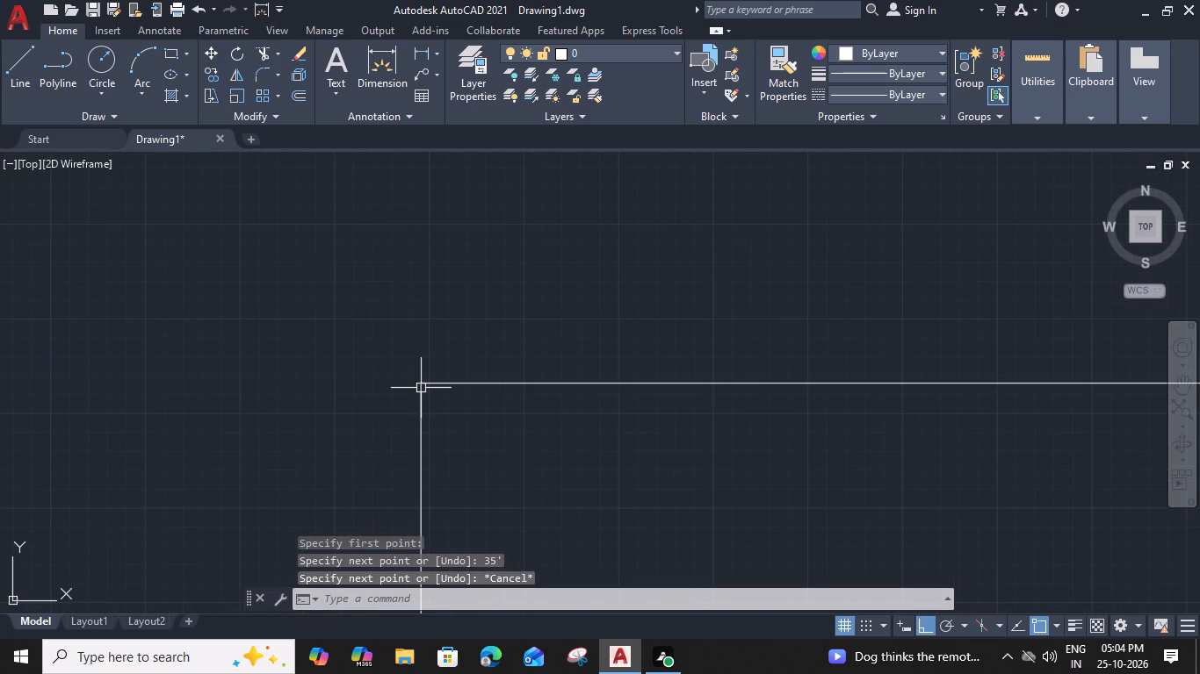
click(460, 385)
key(o)
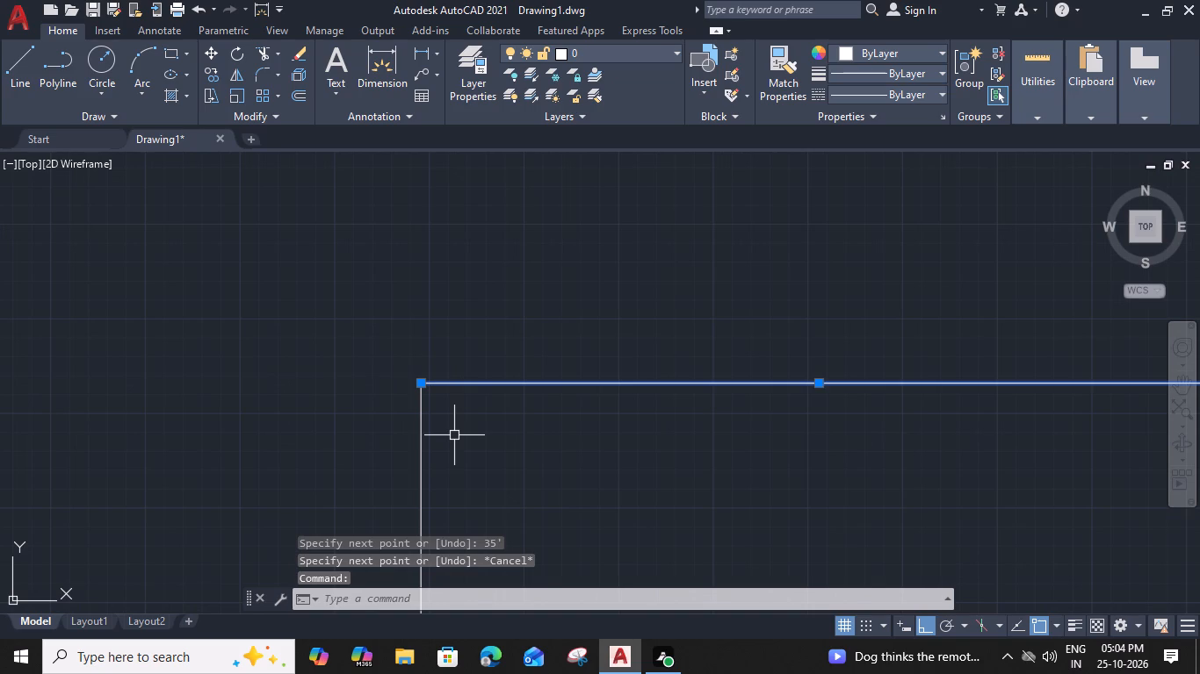
key(space)
text(9")
key(Return)
click(460, 459)
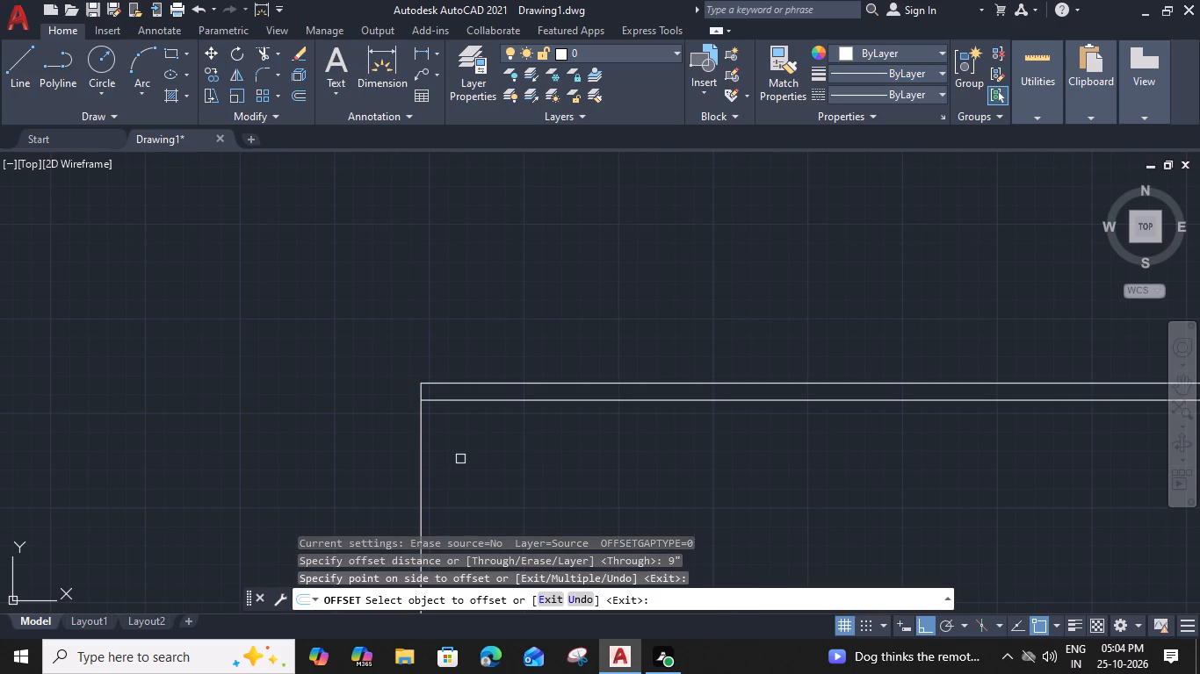
click(423, 428)
click(499, 447)
key(Escape)
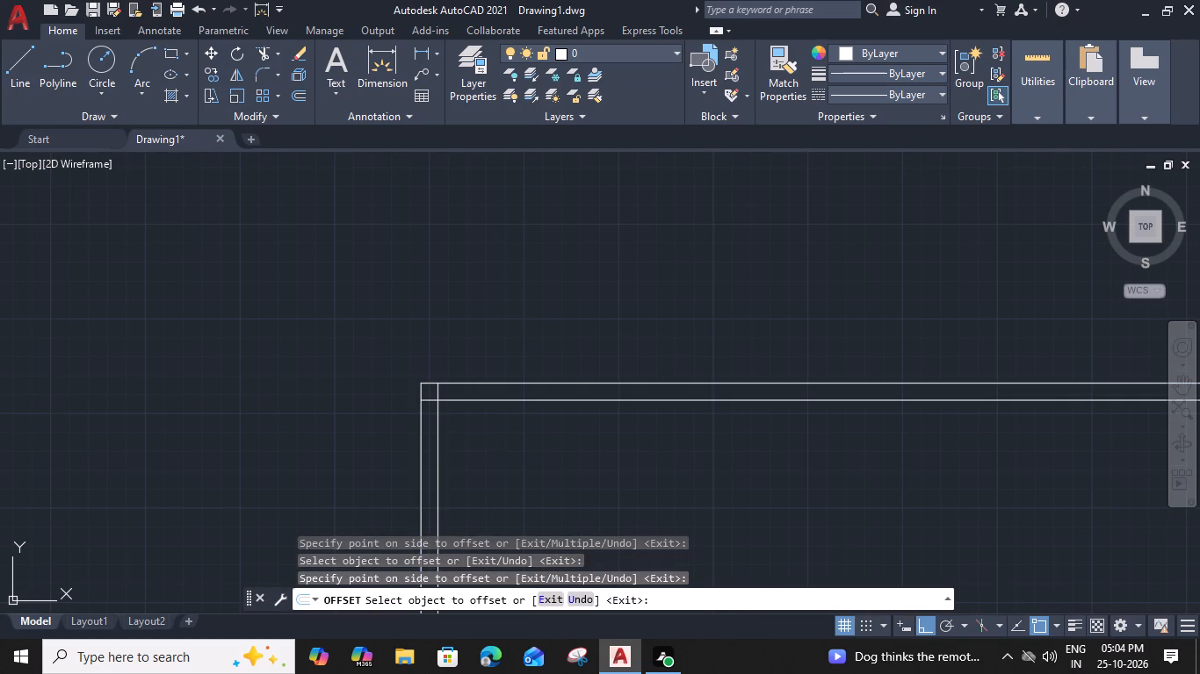
Trim the overlapping ends of the two inner wall lines at the top-left corner.
text(tr)
key(space)
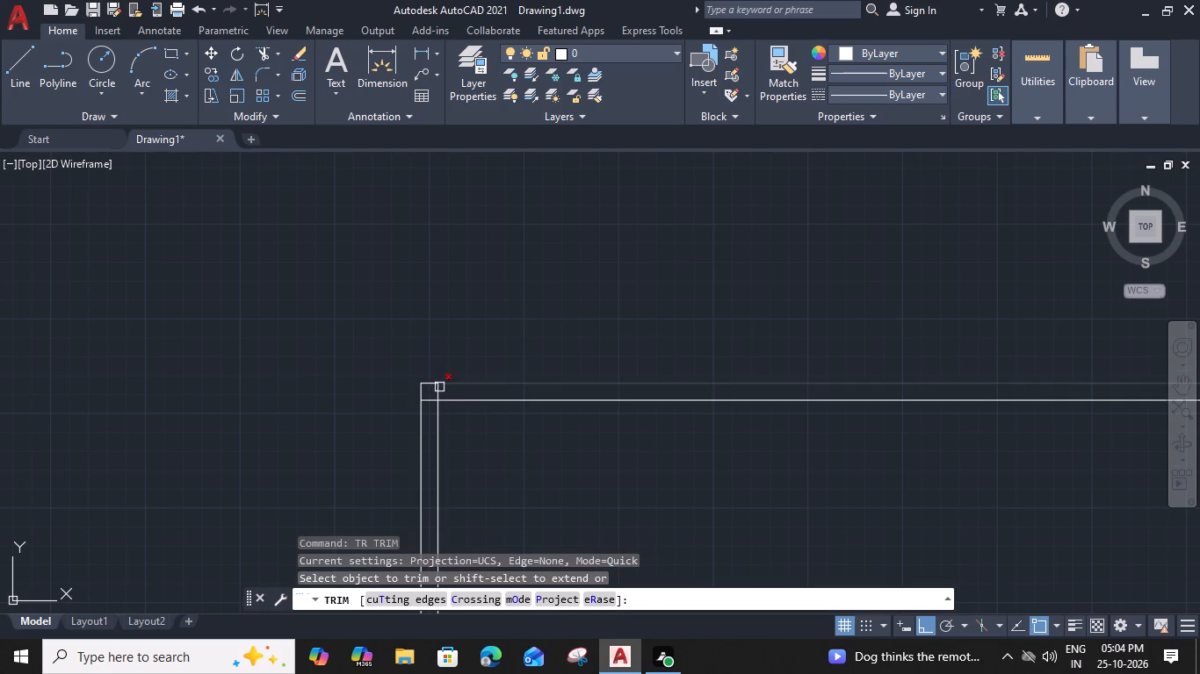
click(437, 392)
click(430, 398)
key(Escape)
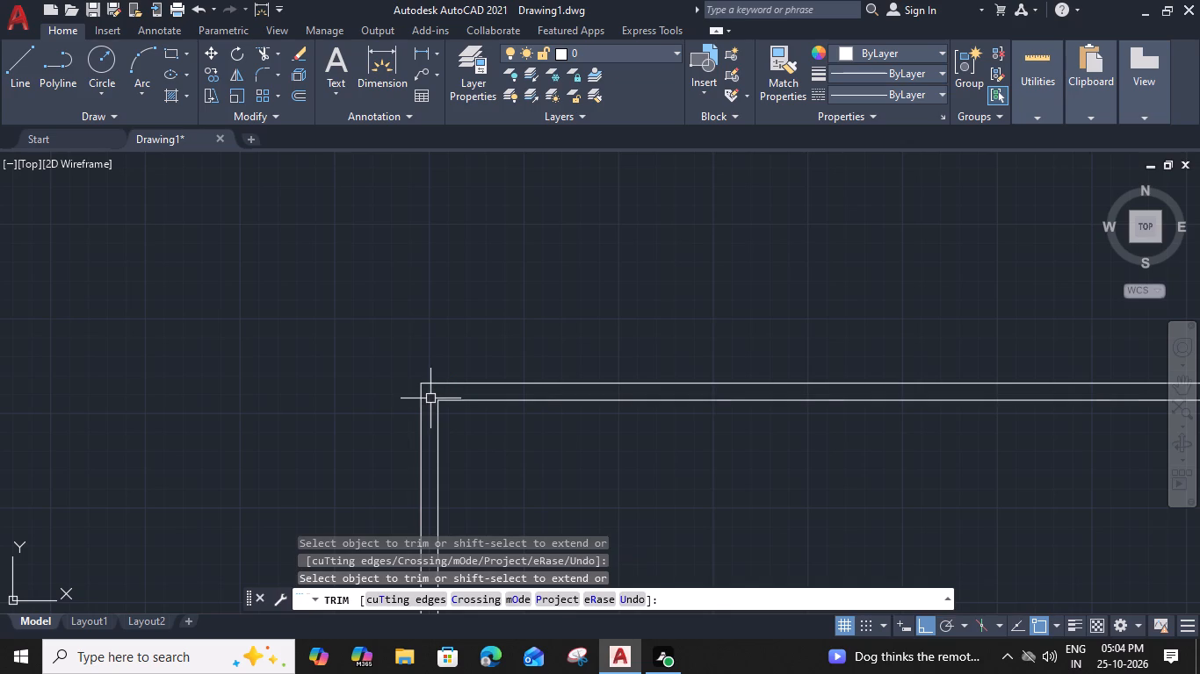
middle_drag(473, 448, 314, 341)
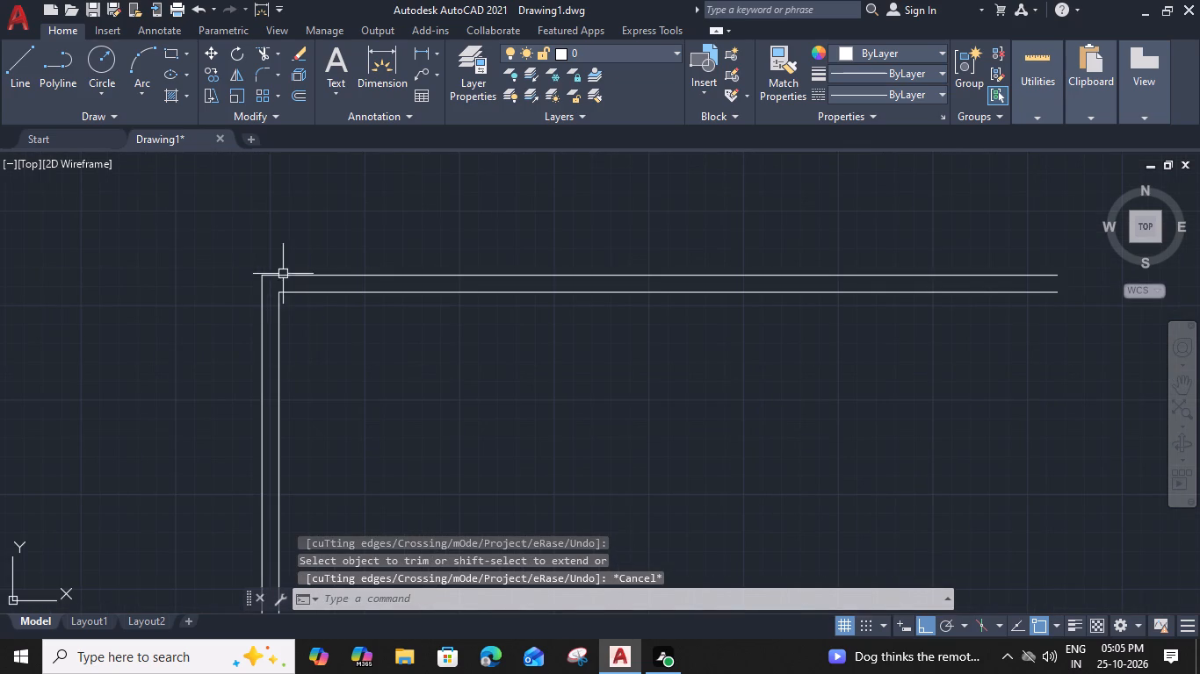
Offset the inner line of the top wall 11' downward to set the depth of the upper rooms.
scroll(315, 279, up, 1)
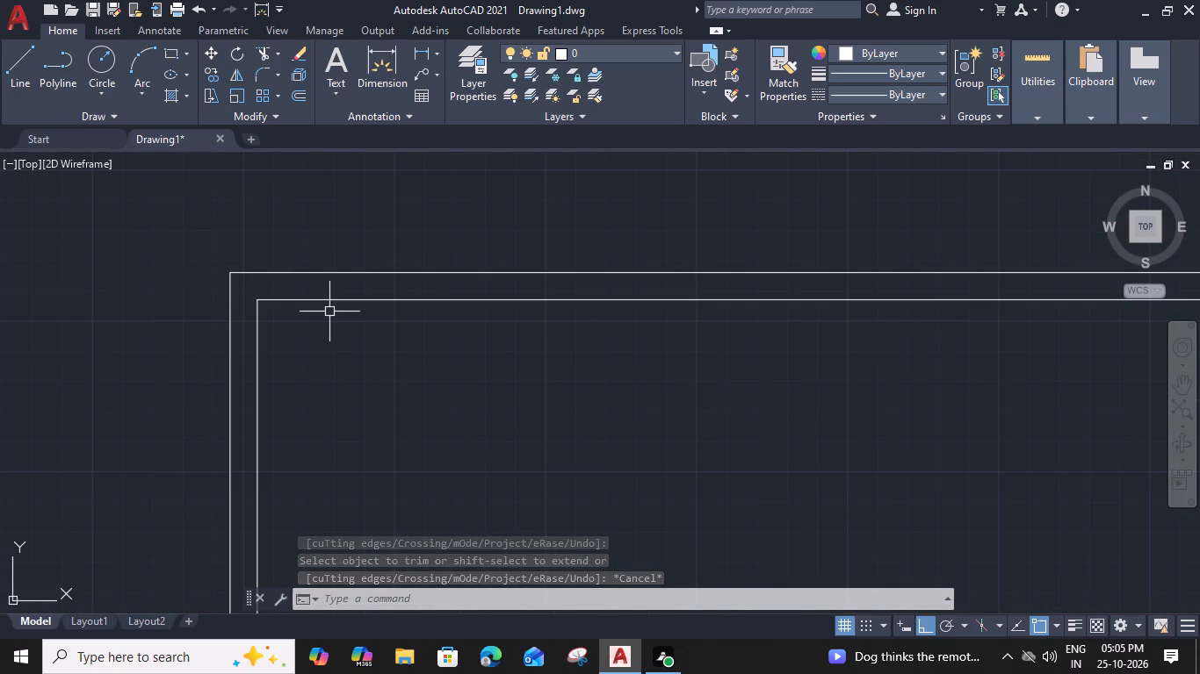
click(331, 302)
text(o)
key(space)
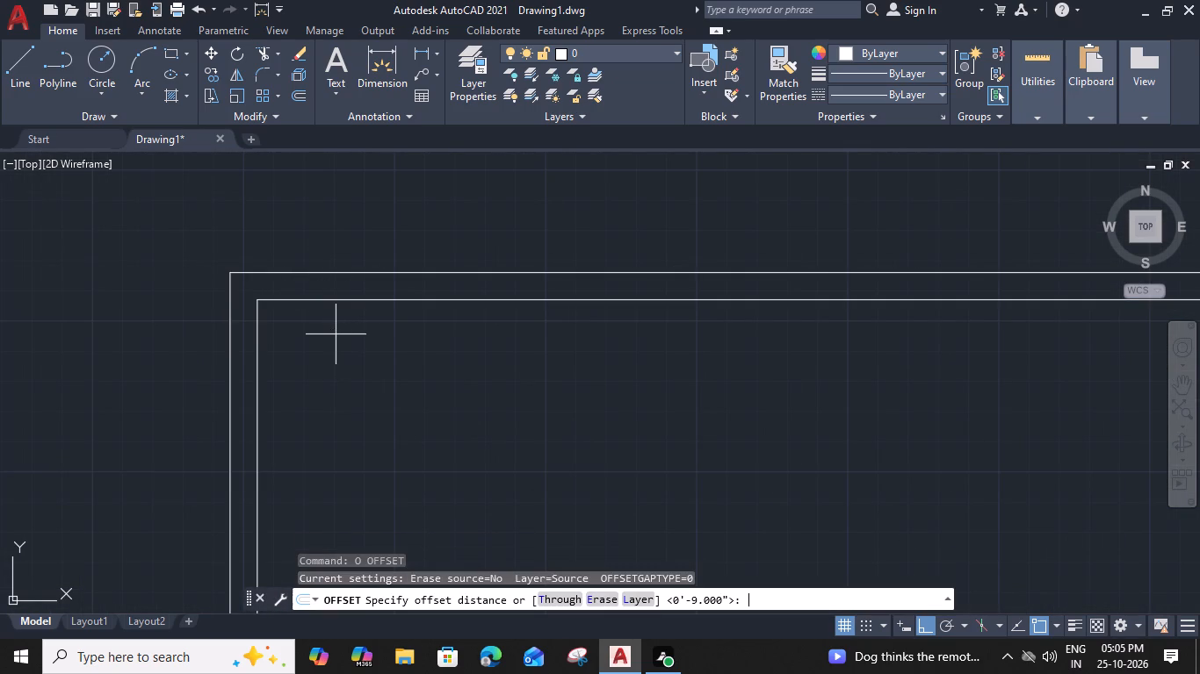
key(1)
key(1)
text(')
key(space)
scroll(367, 395, down, 2)
middle_drag(372, 372, 364, 297)
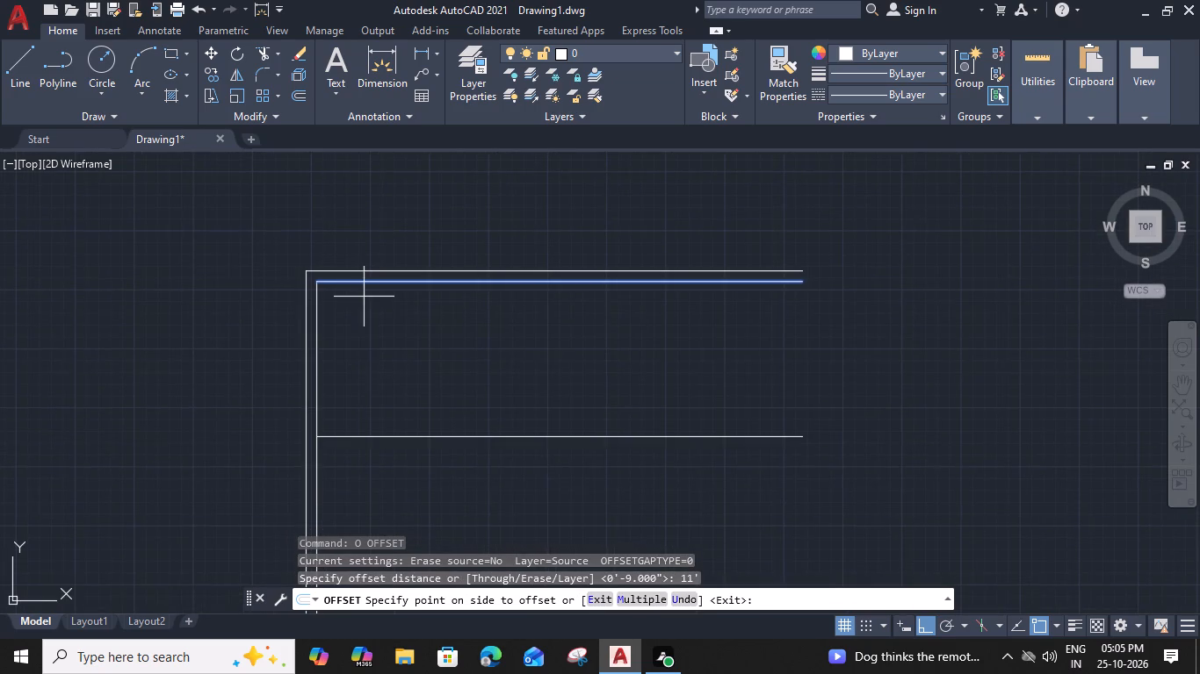
click(379, 366)
key(Escape)
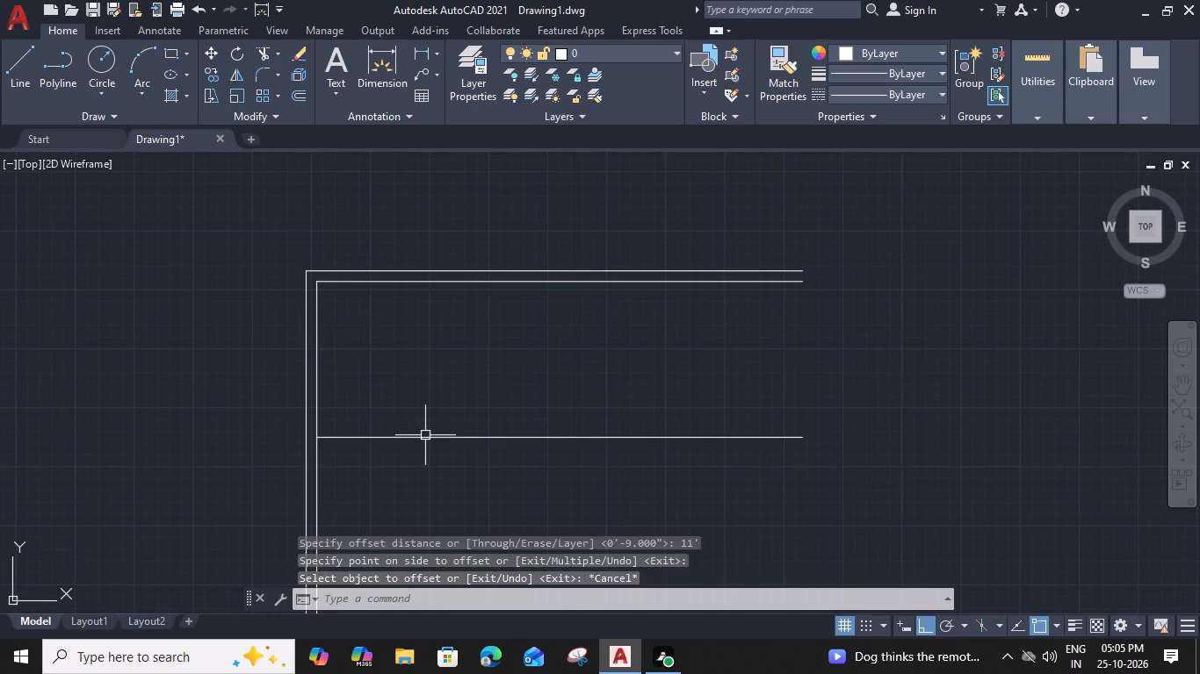
Offset the new horizontal partition line 6" downward to give the partition its thickness.
click(426, 437)
key(o)
key(space)
text(9)
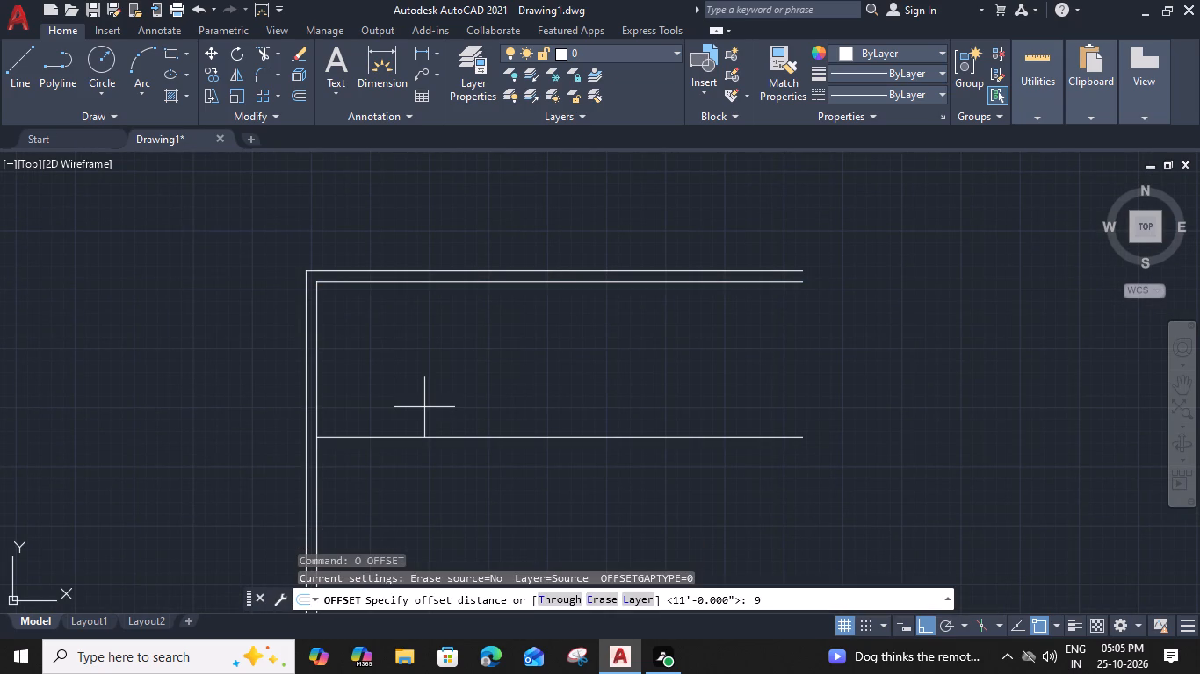
key(BackSpace)
key(6)
key(shift+quotedbl)
key(Return)
click(410, 495)
key(Escape)
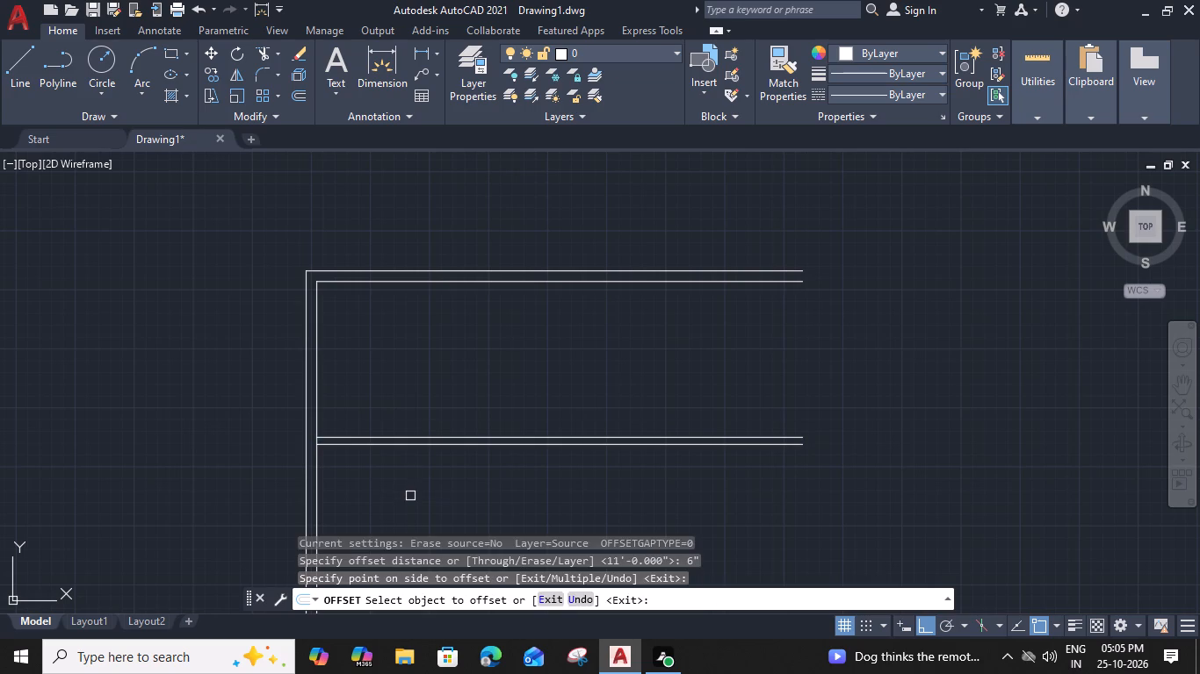
Trim the inner line of the left wall between the two horizontal partition lines.
text(tr)
key(space)
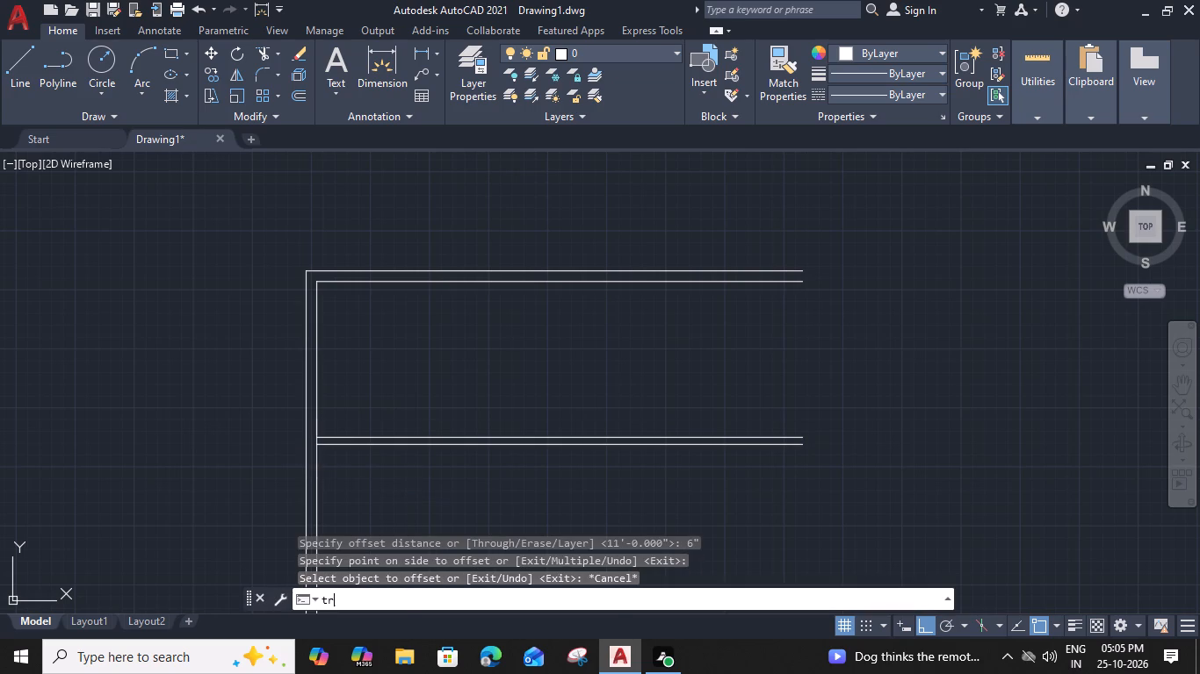
scroll(315, 441, up, 4)
click(324, 441)
key(Escape)
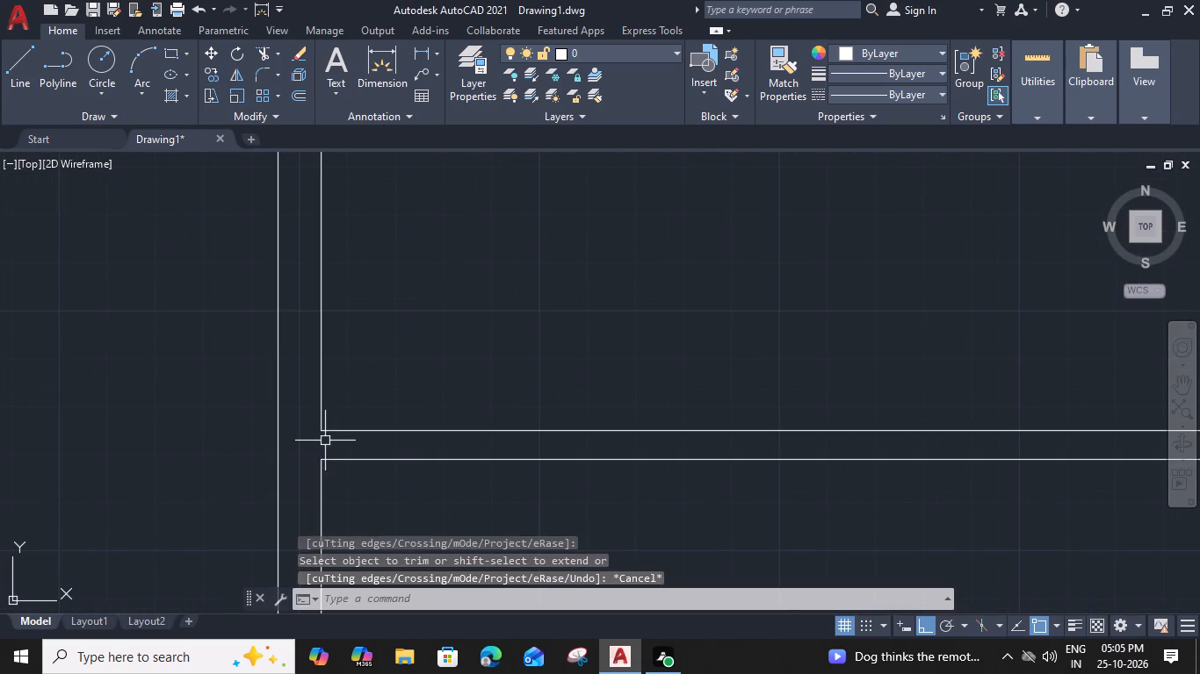
Offset the upper-left room's inner left wall line 13' to the right.
scroll(325, 441, down, 2)
click(322, 399)
text(o)
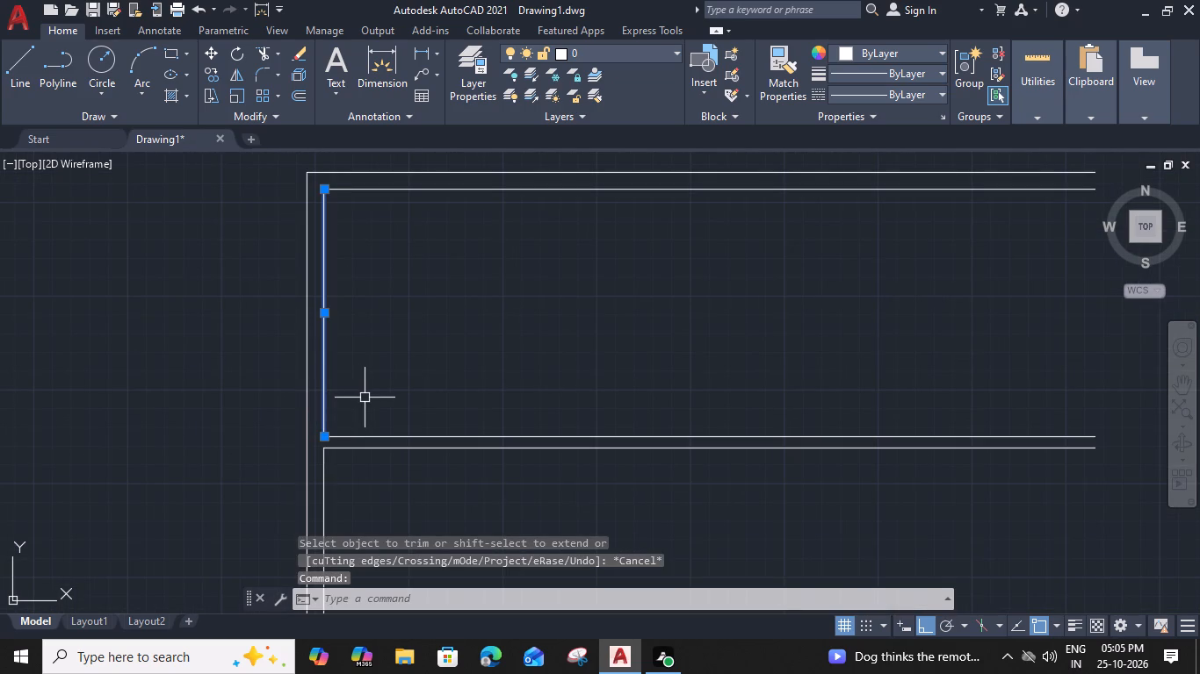
key(space)
scroll(367, 397, down, 1)
text(13)
text(')
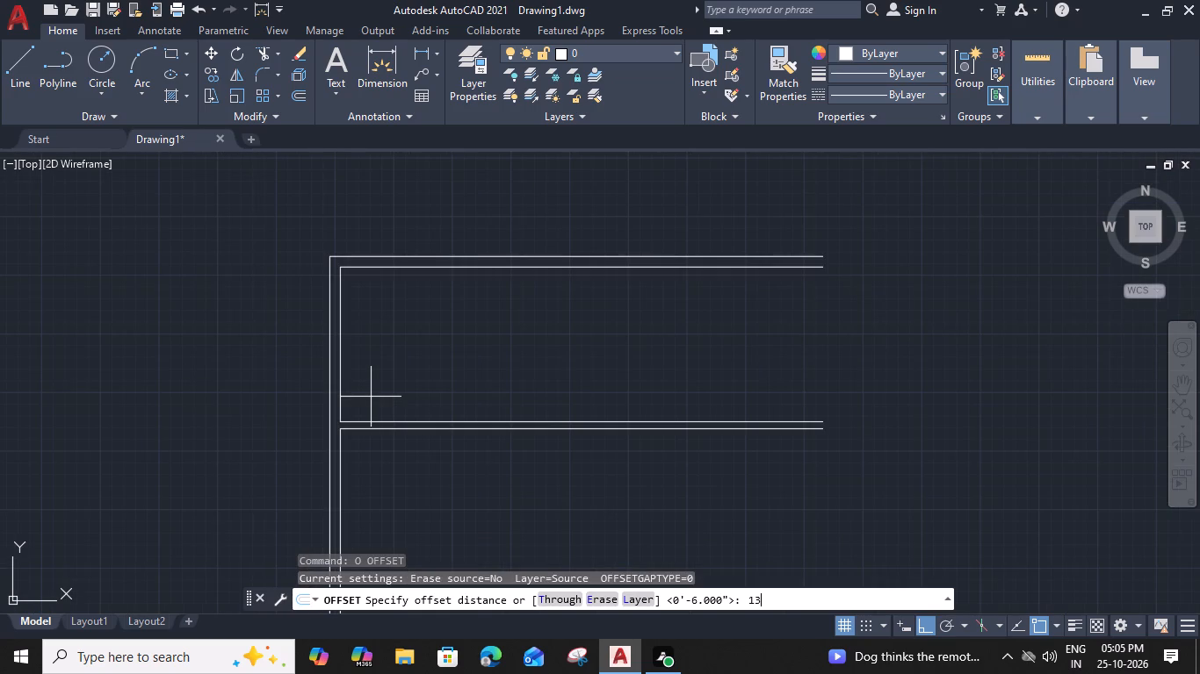
key(space)
click(502, 402)
key(Escape)
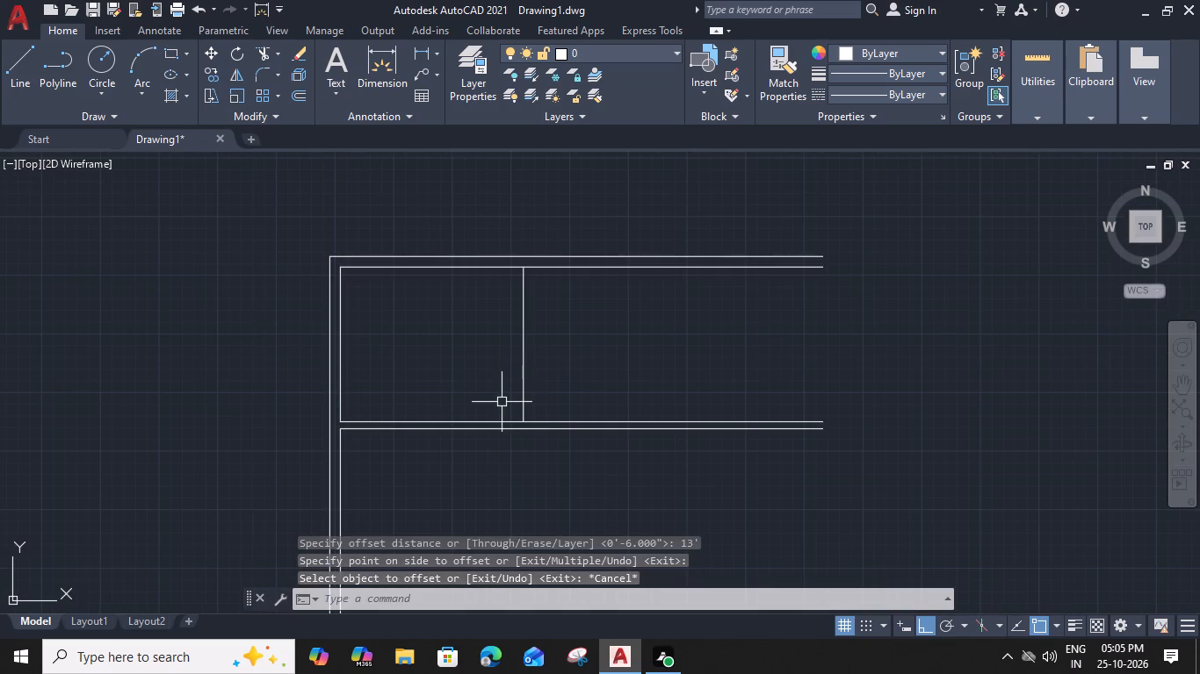
Offset the new vertical partition line 6" to the right to give the partition its thickness.
middle_drag(520, 402, 452, 403)
click(459, 377)
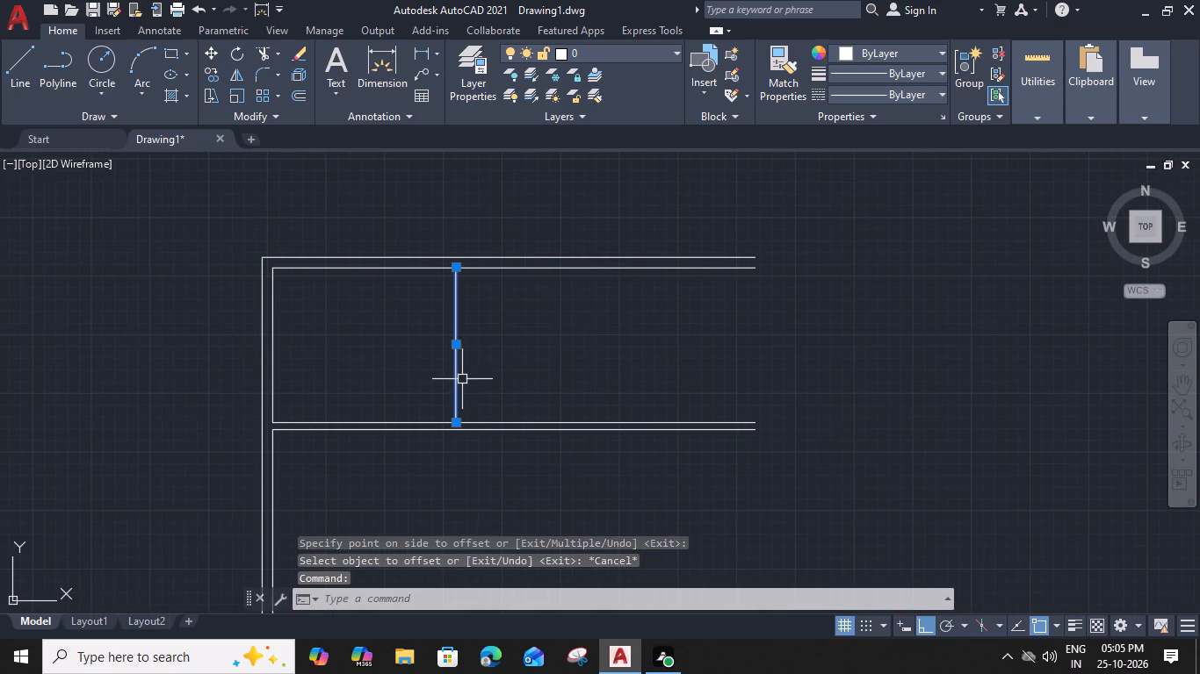
text(o 6)
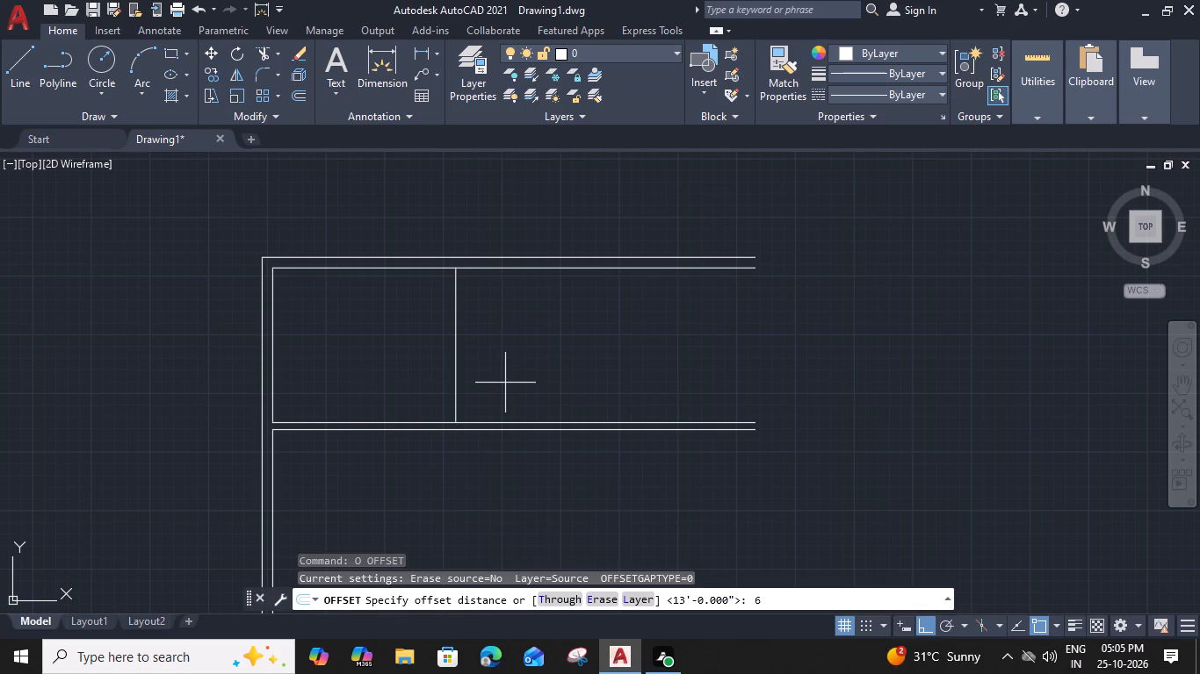
key(shift+quotedbl)
key(Return)
click(521, 392)
key(Escape)
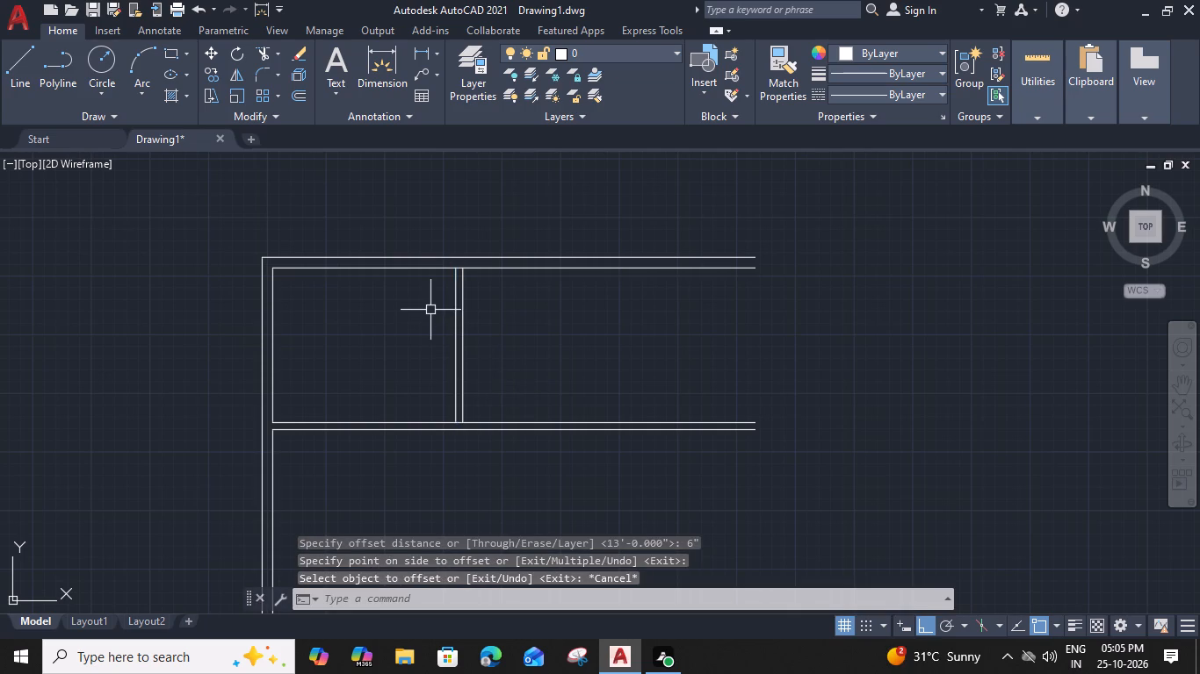
Trim the top inner wall line and the upper horizontal partition line where they cross between the two vertical partition lines.
text(tr)
key(space)
scroll(455, 271, up, 2)
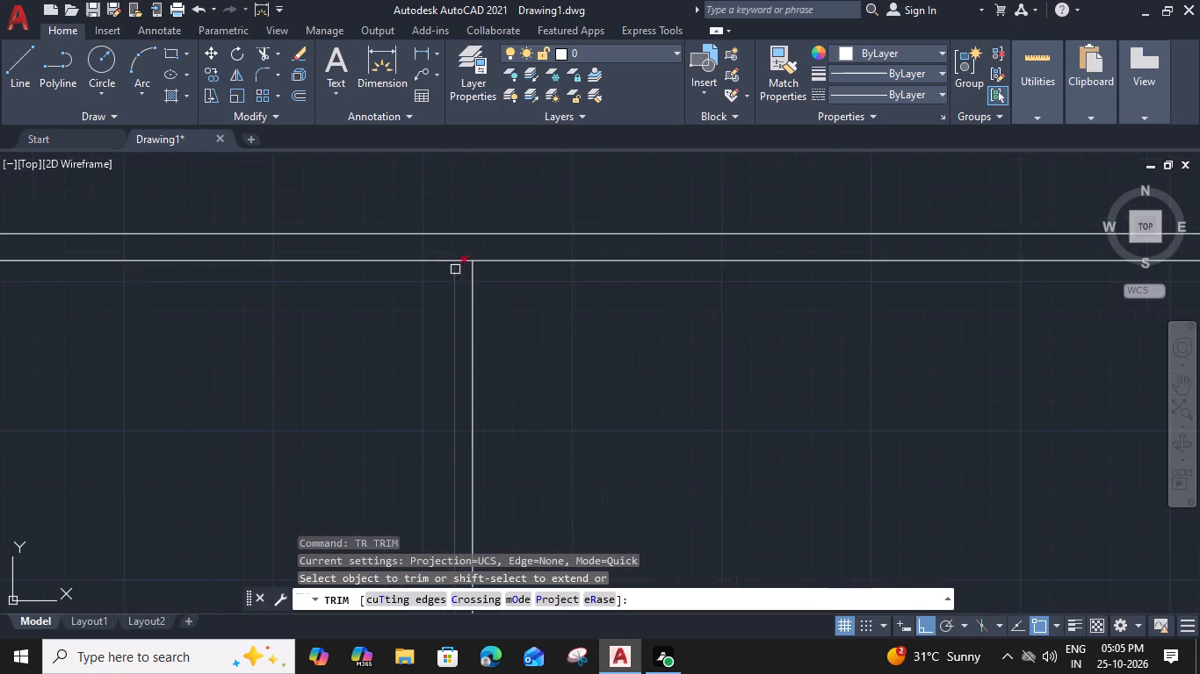
click(465, 261)
middle_drag(481, 342, 464, 152)
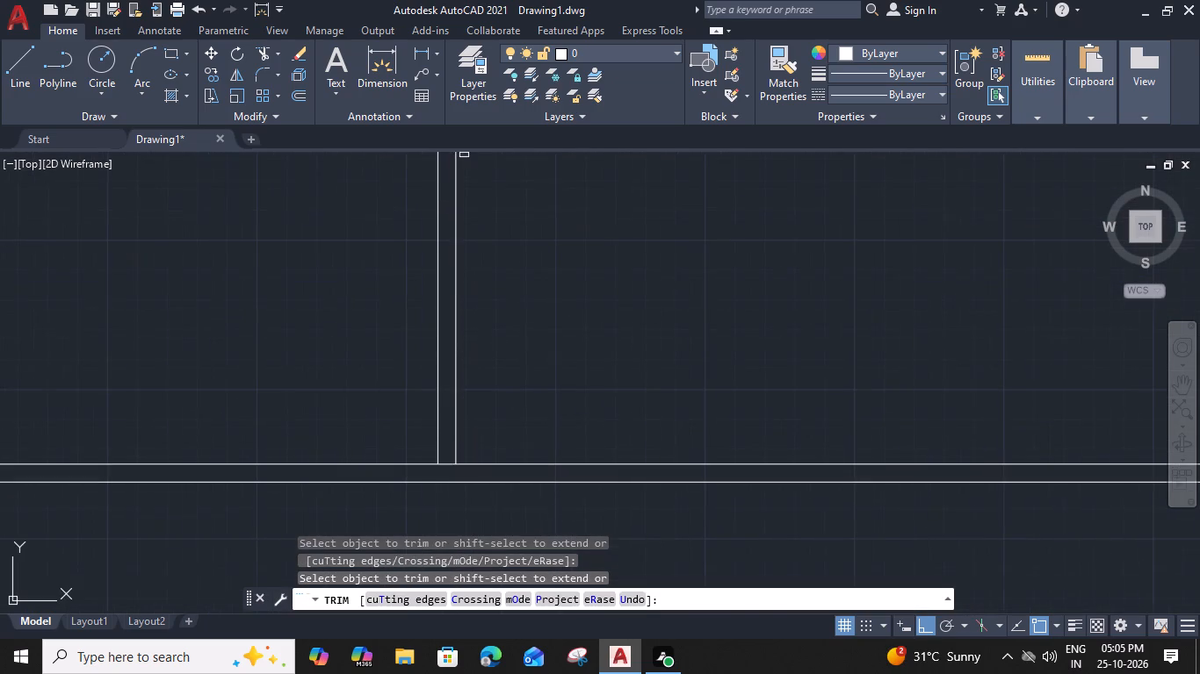
click(445, 462)
key(Escape)
Offset the right-hand line of the vertical partition 7' to the right for the middle room's width.
middle_drag(503, 349, 452, 404)
scroll(455, 392, down, 2)
click(438, 347)
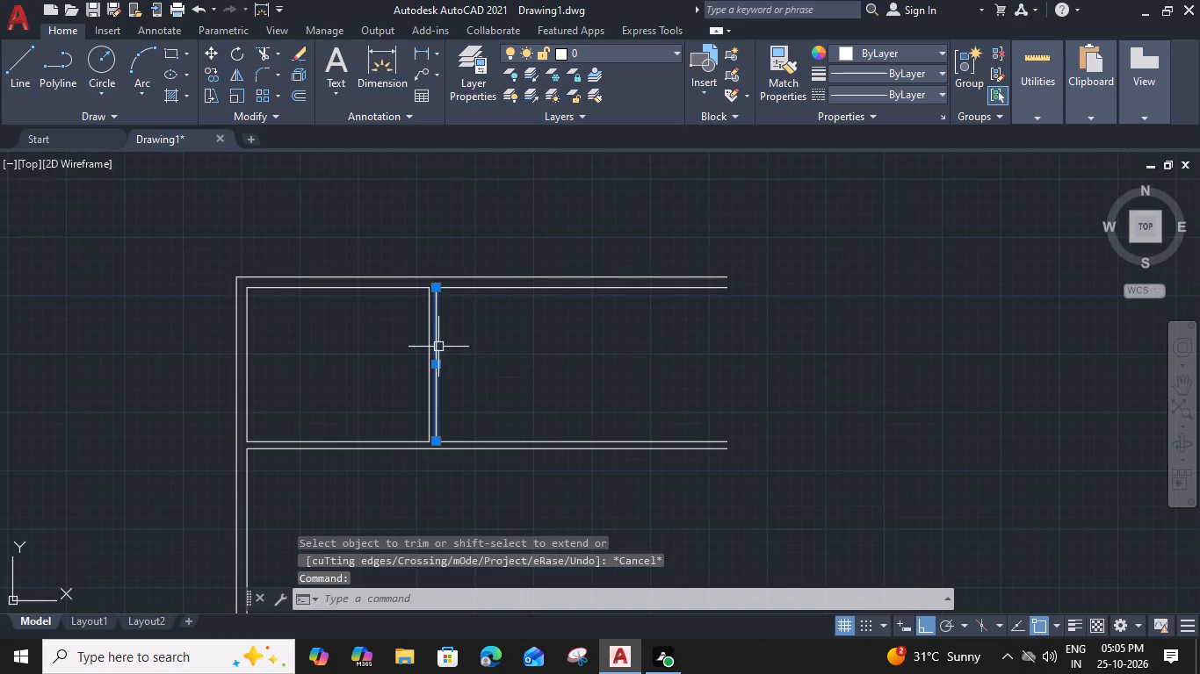
text(o)
key(space)
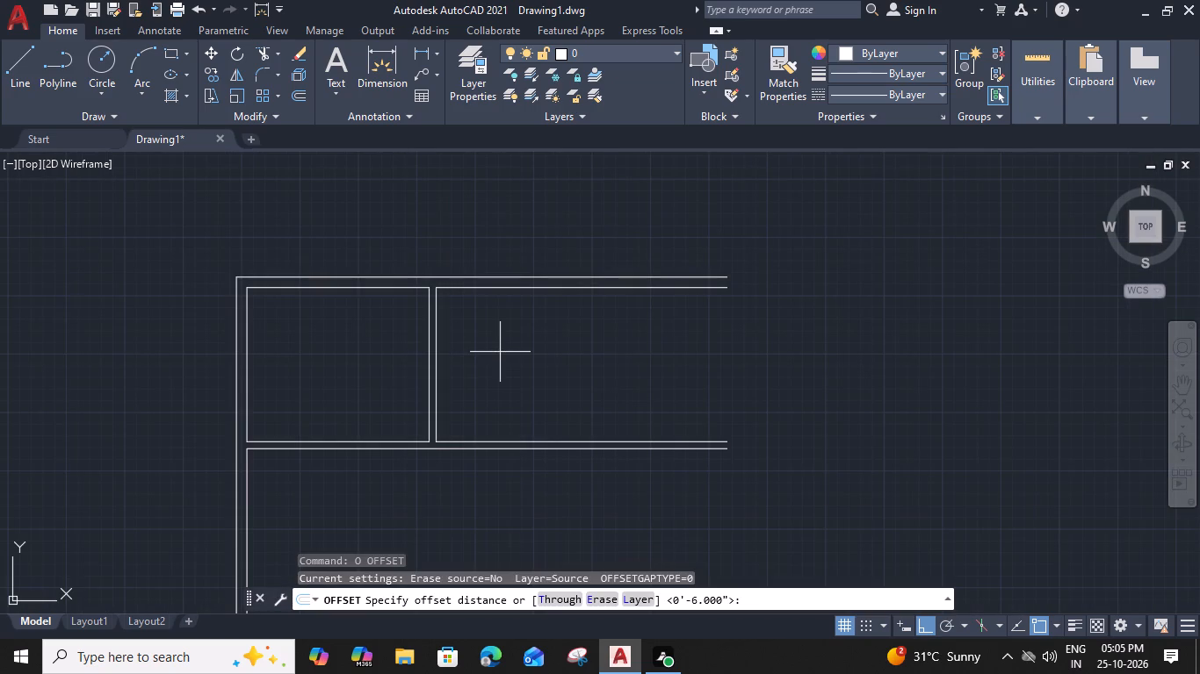
text(7')
key(space)
click(536, 369)
key(Escape)
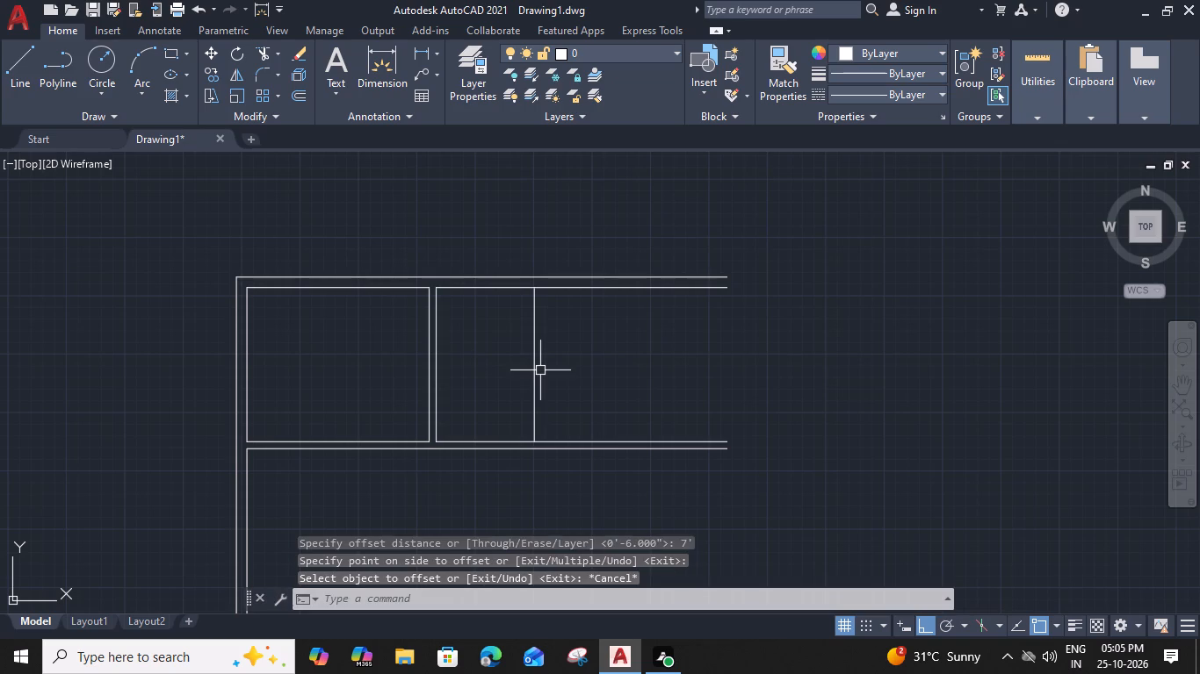
Offset the middle room's new right side line 6" to the right to form the second vertical partition.
click(535, 368)
text(o 6)
key(shift+quotedbl)
key(Return)
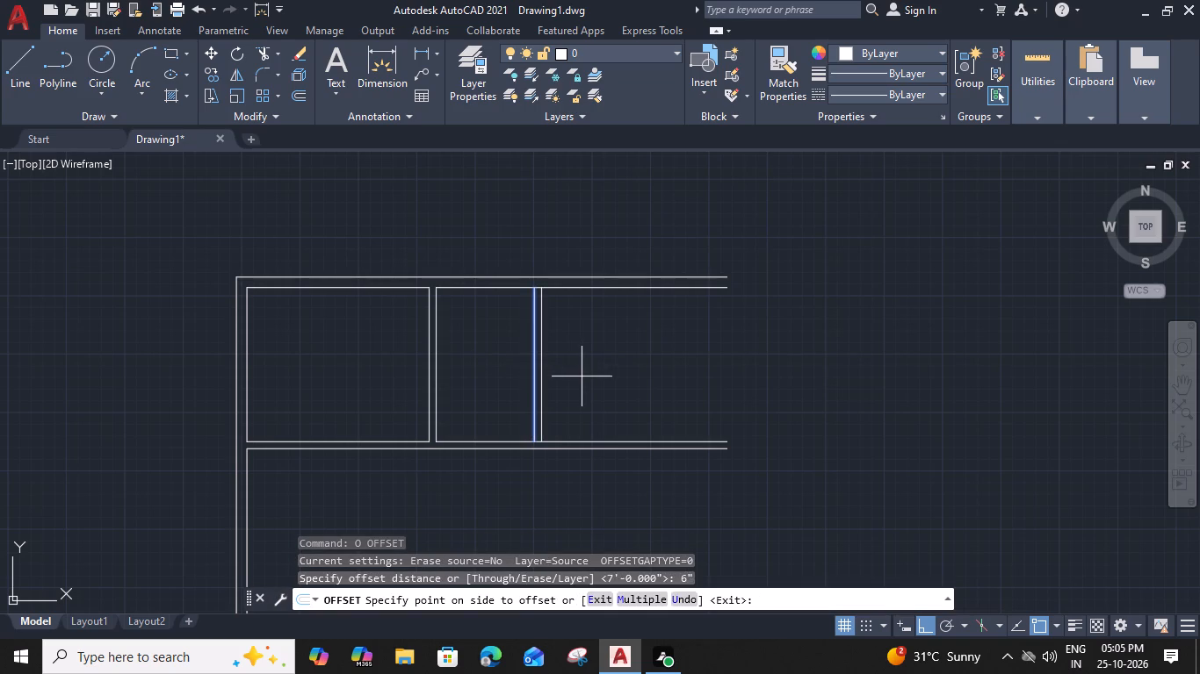
click(606, 377)
key(Escape)
Trim the top inner wall line between the two lines of the second vertical partition.
text(tr)
key(space)
scroll(534, 285, up, 4)
click(543, 297)
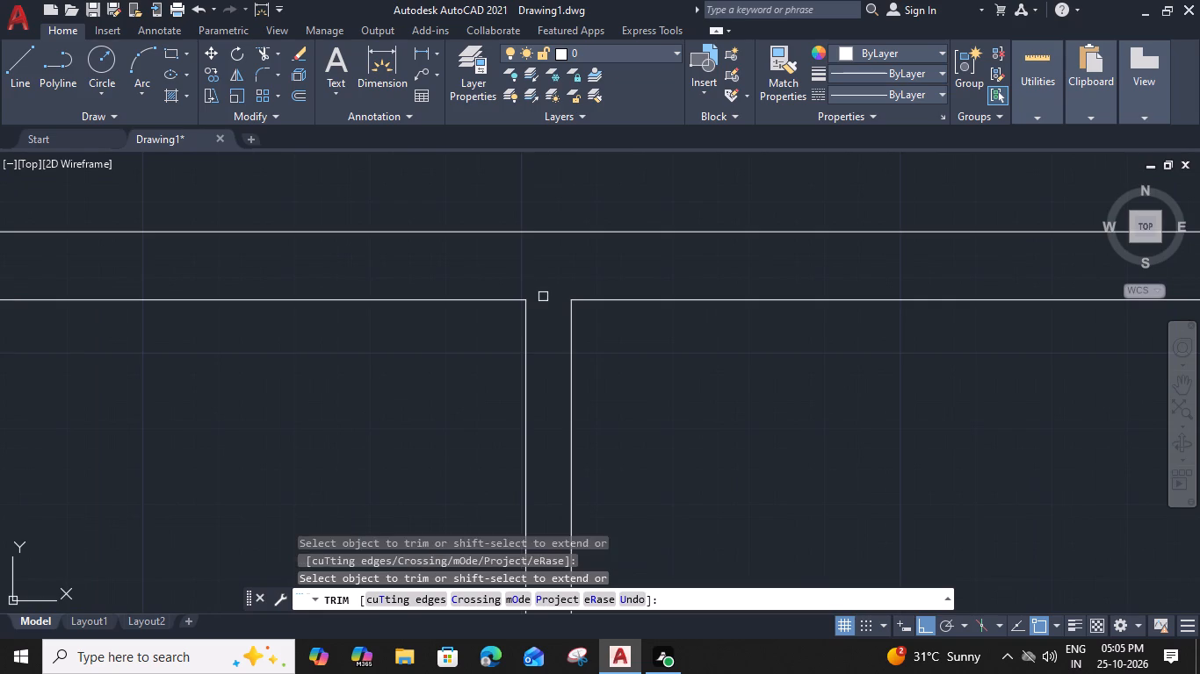
scroll(543, 297, down, 4)
key(Escape)
Offset the middle room's top line 5'8" downward.
click(486, 305)
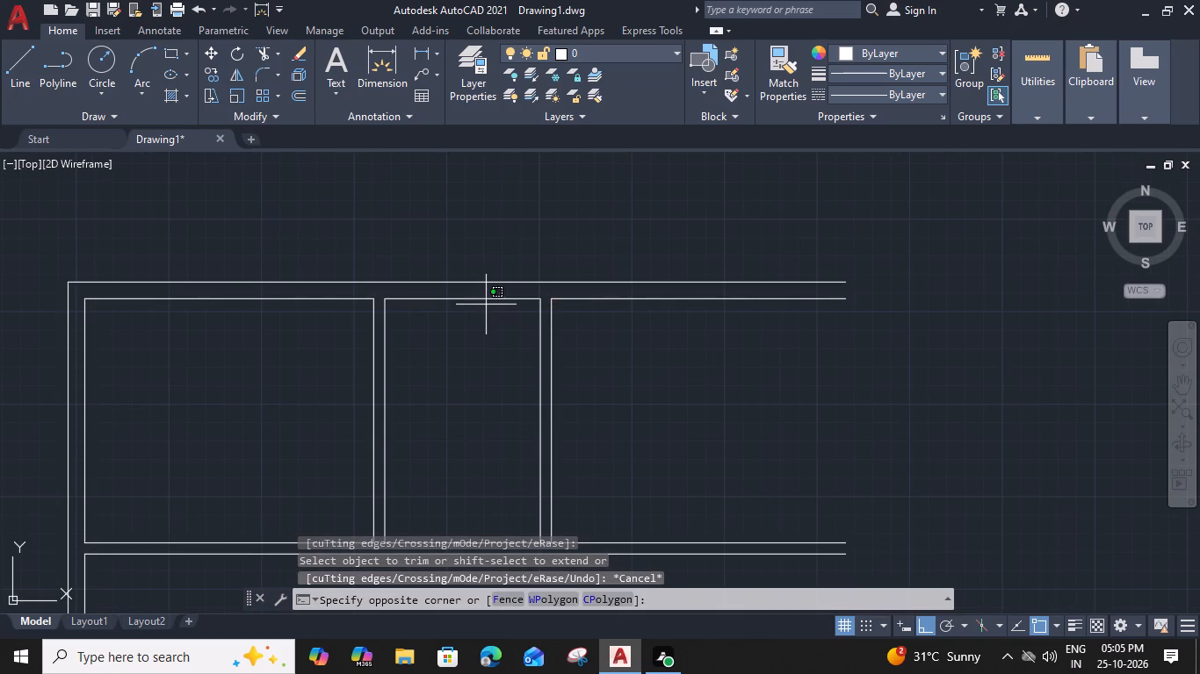
click(451, 293)
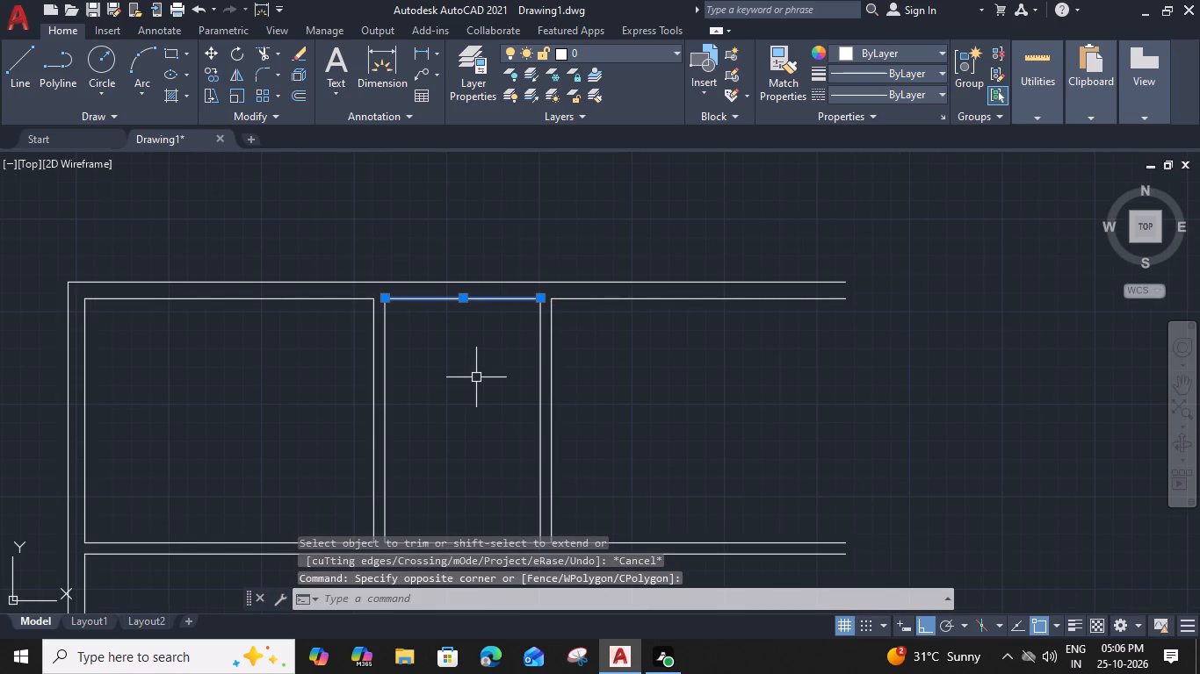
text(o)
key(space)
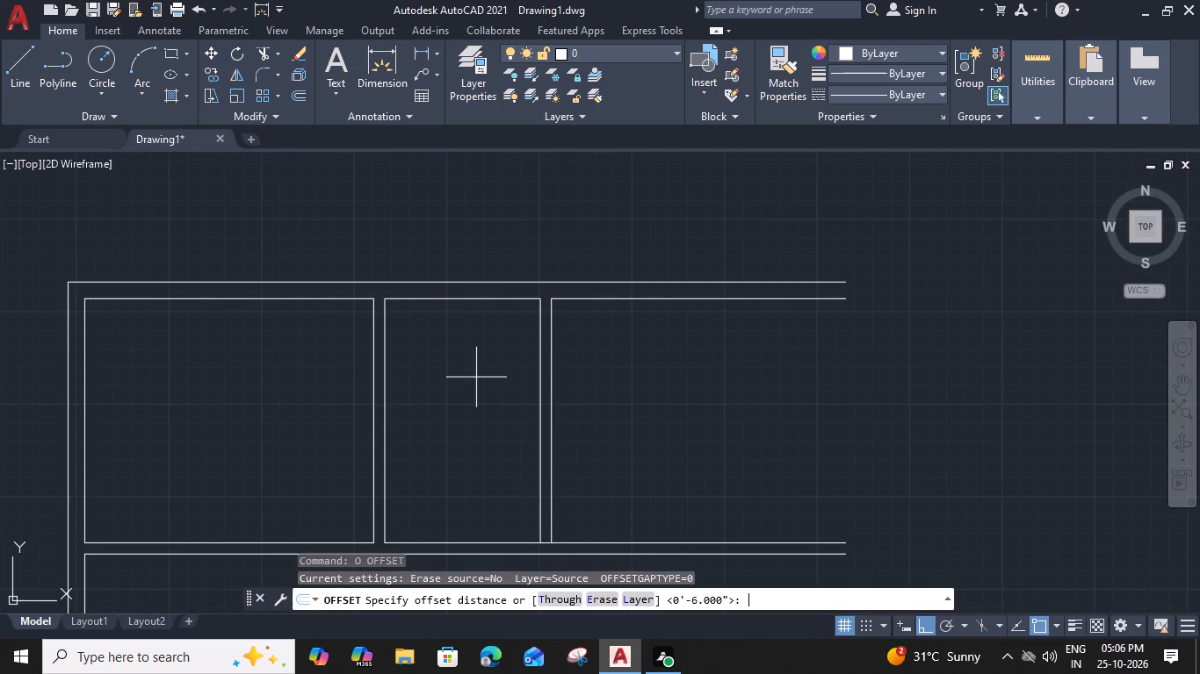
text(5'8")
key(Return)
click(481, 445)
key(Escape)
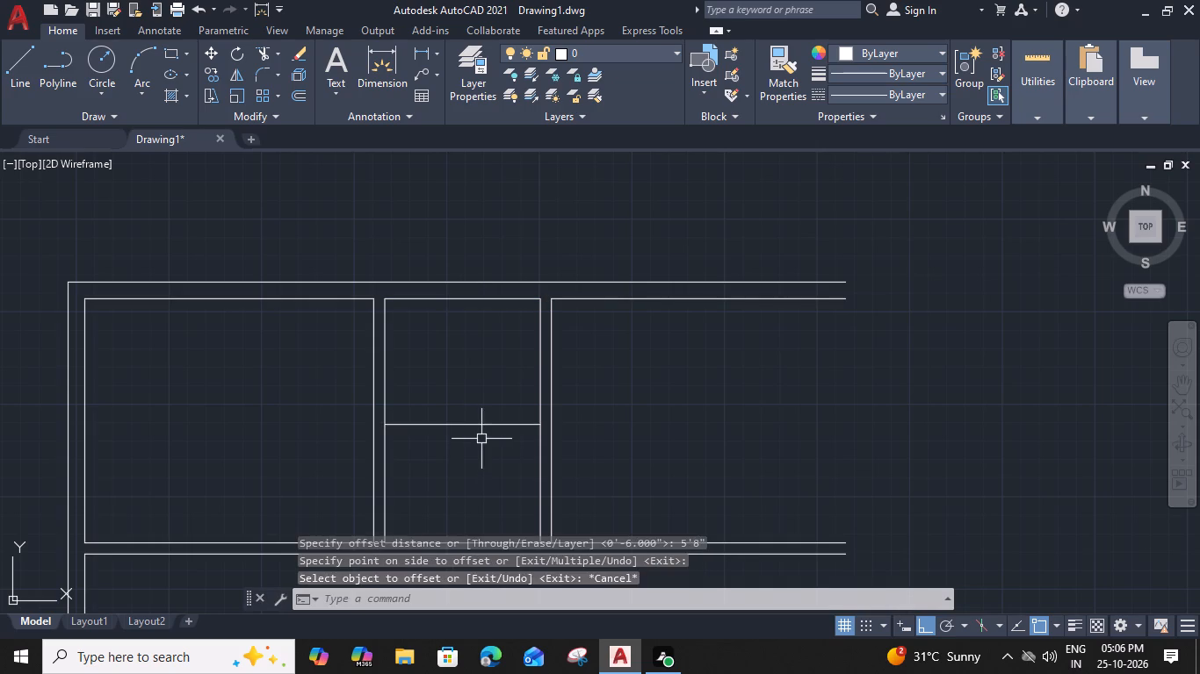
Offset the middle room's new horizontal dividing line 6" downward to form a cross partition.
click(484, 425)
text(o 6")
key(Return)
click(483, 472)
key(Escape)
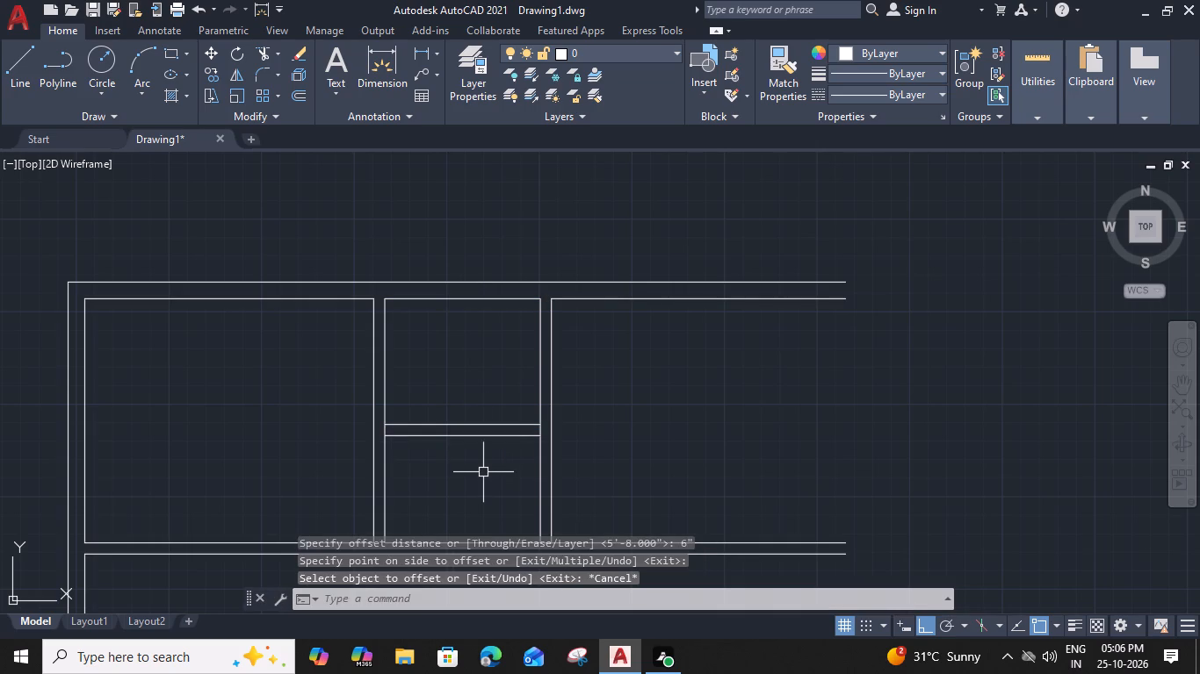
Trim the middle room's right and left side lines between the two lines of the cross partition.
key(t)
text(r)
key(space)
scroll(408, 427, up, 2)
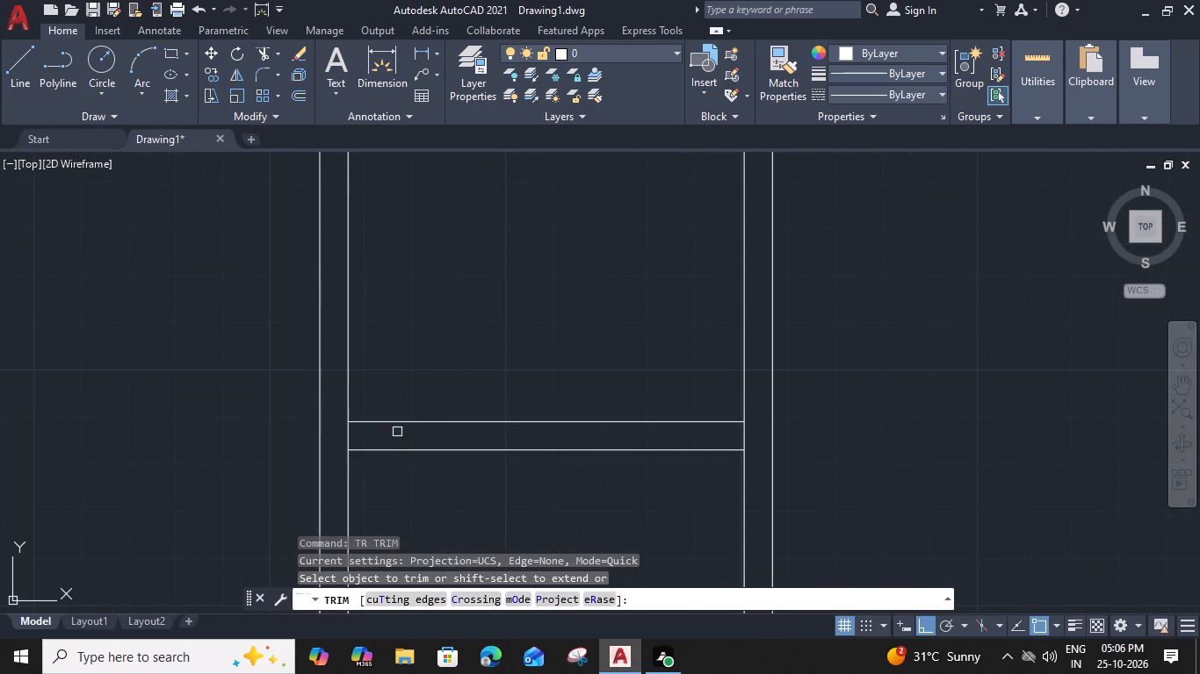
click(352, 438)
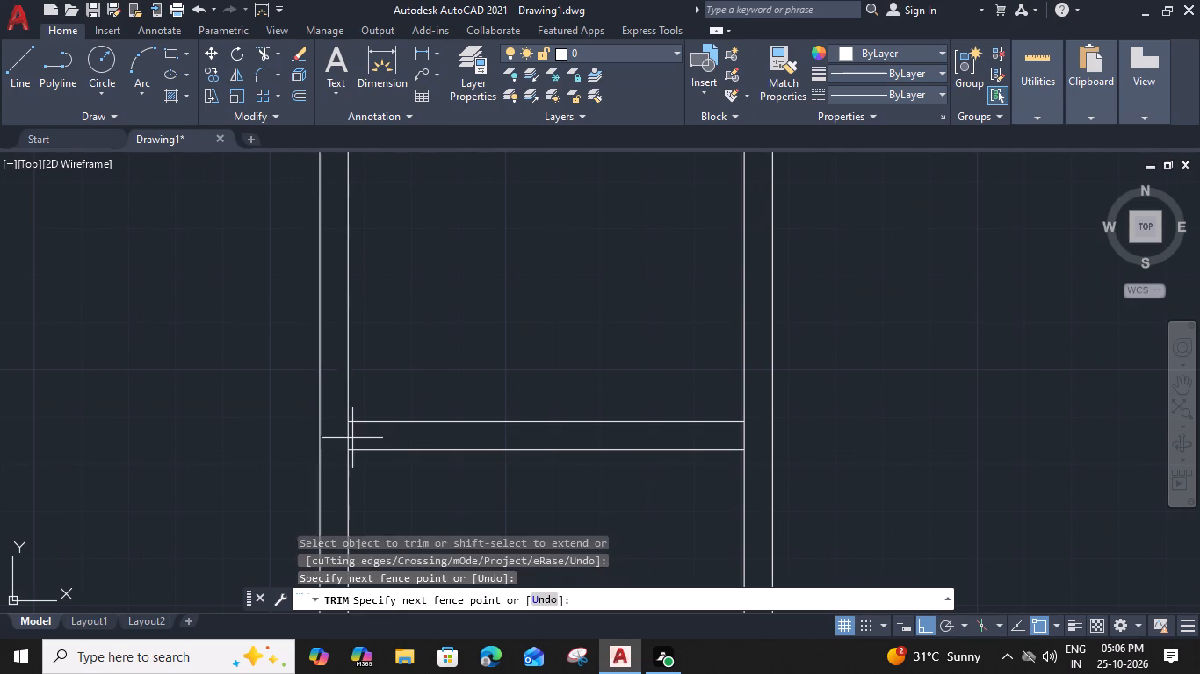
click(757, 437)
click(344, 435)
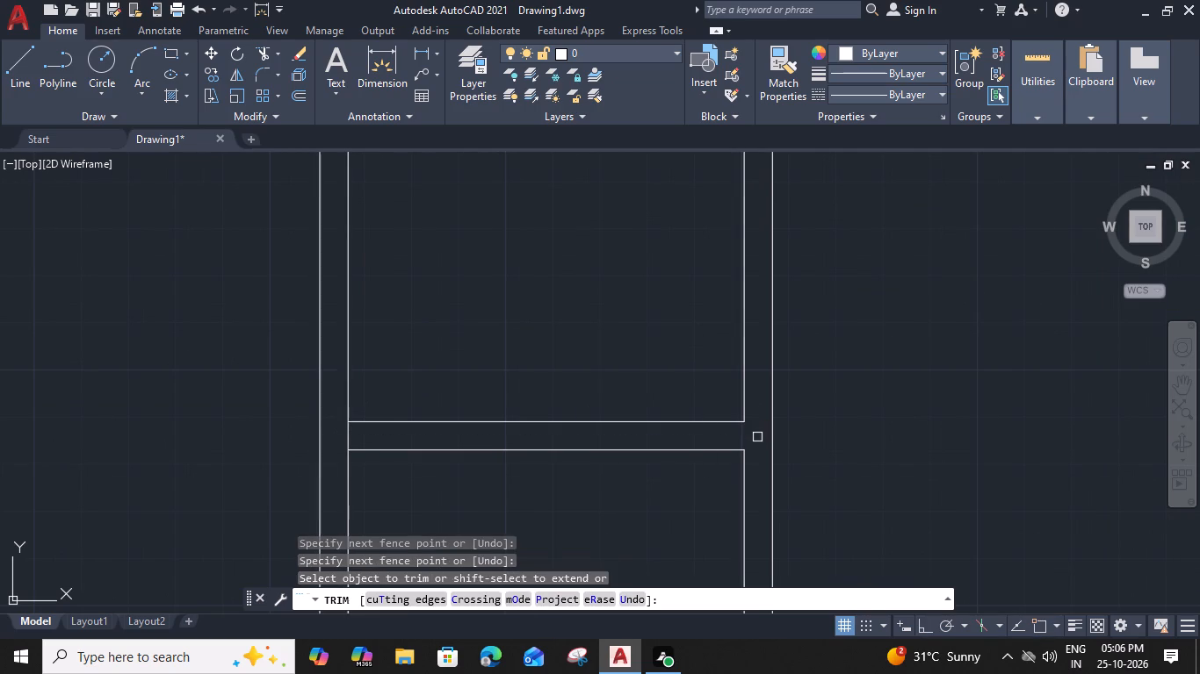
Extend the lower middle room's left and right side lines down to the lower line of the long horizontal partition.
scroll(436, 455, down, 2)
middle_drag(441, 453, 413, 336)
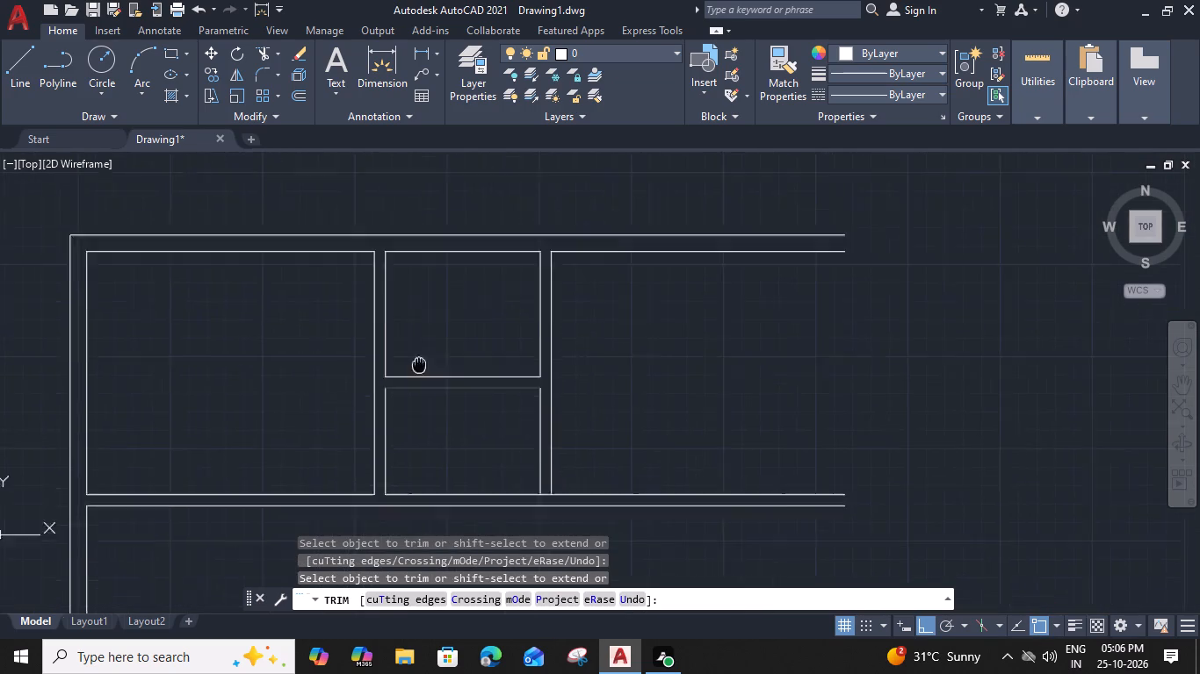
middle_drag(413, 336, 410, 326)
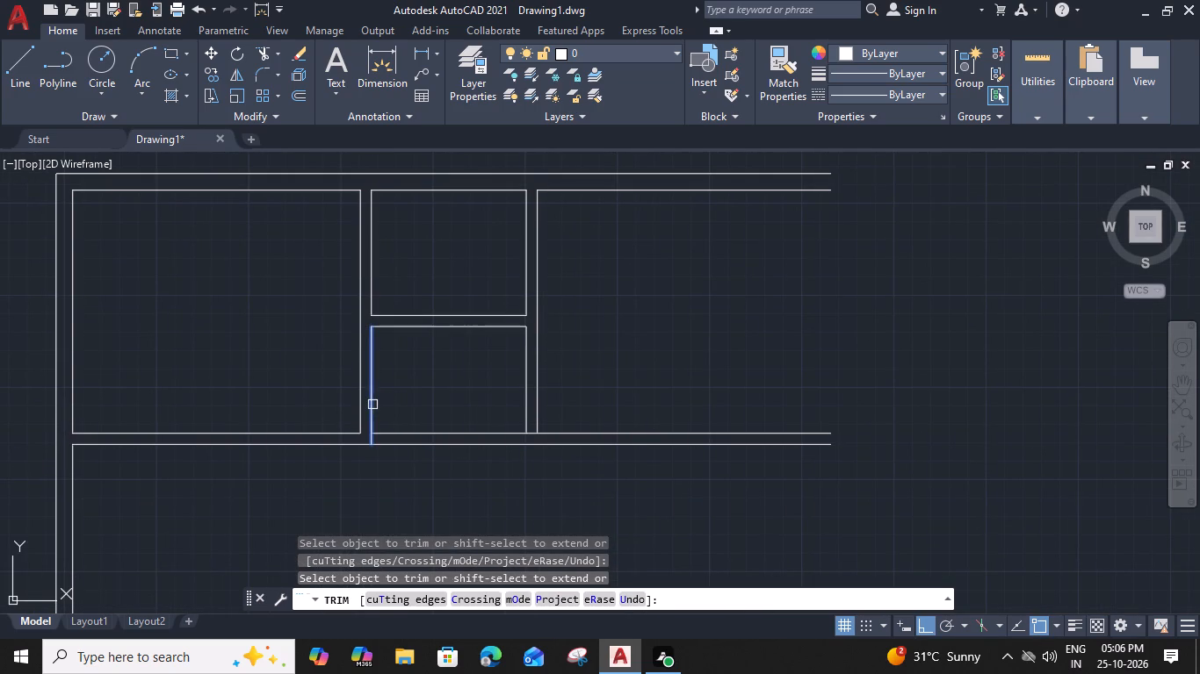
shift+click(372, 405)
shift+click(523, 405)
Trim the long horizontal partition's upper line between the two lines of the second vertical partition.
scroll(536, 435, up, 3)
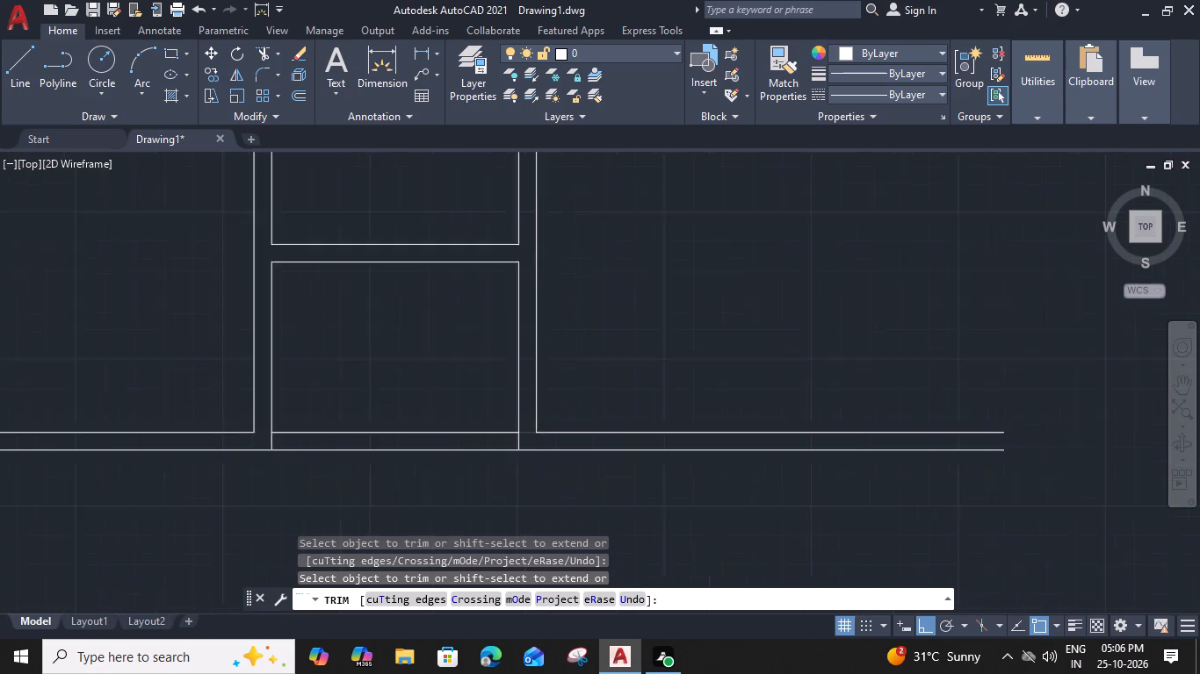
click(510, 430)
scroll(510, 430, down, 3)
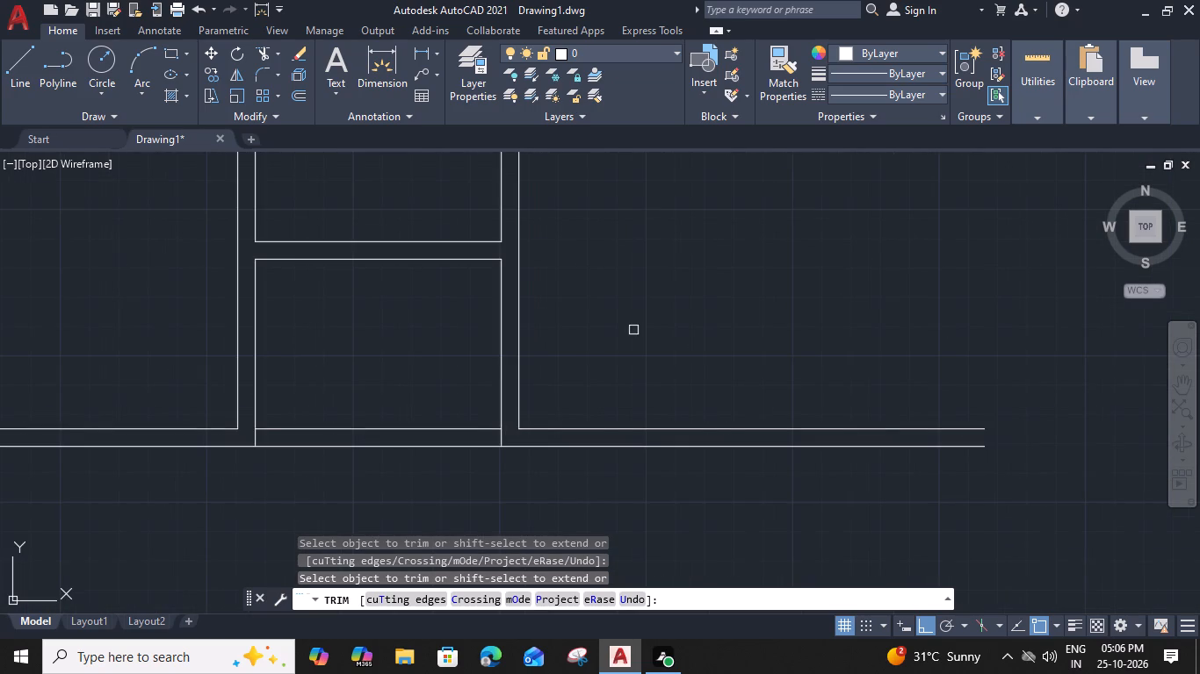
Trim both lines of the long horizontal partition across the lower middle room, opening its bottom between the two vertical partitions.
key(Escape)
text(tr)
key(space)
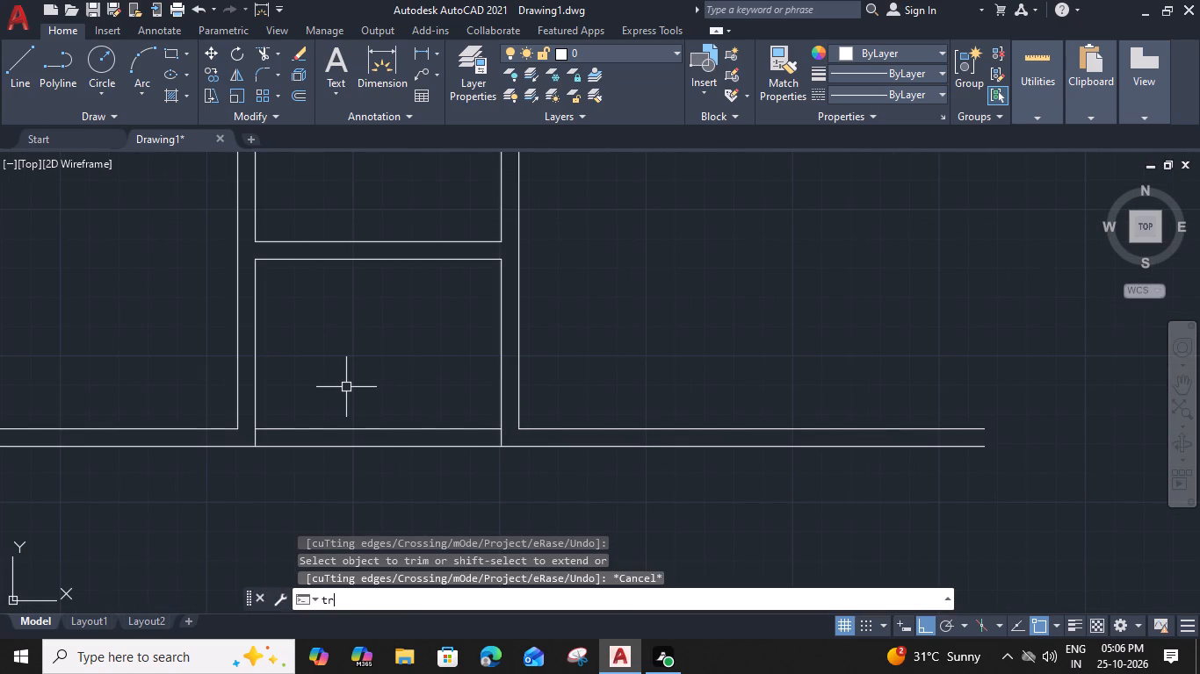
click(346, 387)
drag(337, 455, 359, 376)
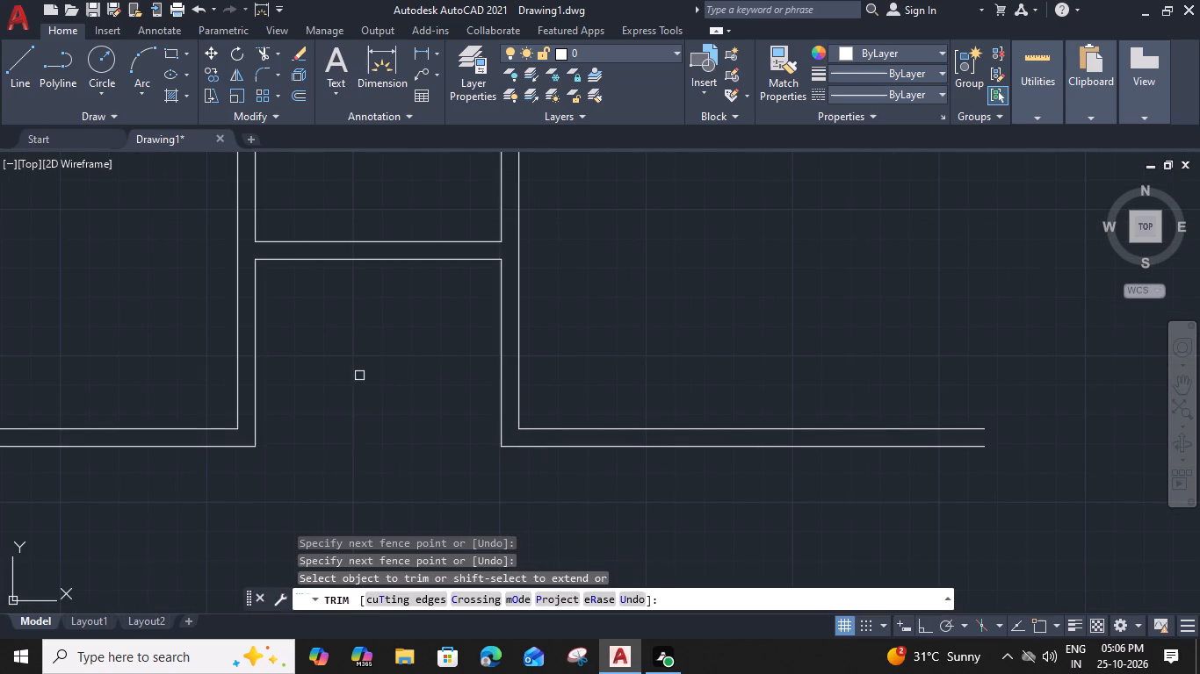
key(Escape)
Offset the second vertical partition's right line 13' to the right to form the right room's inner wall line.
scroll(498, 332, down, 1)
middle_drag(507, 330, 426, 431)
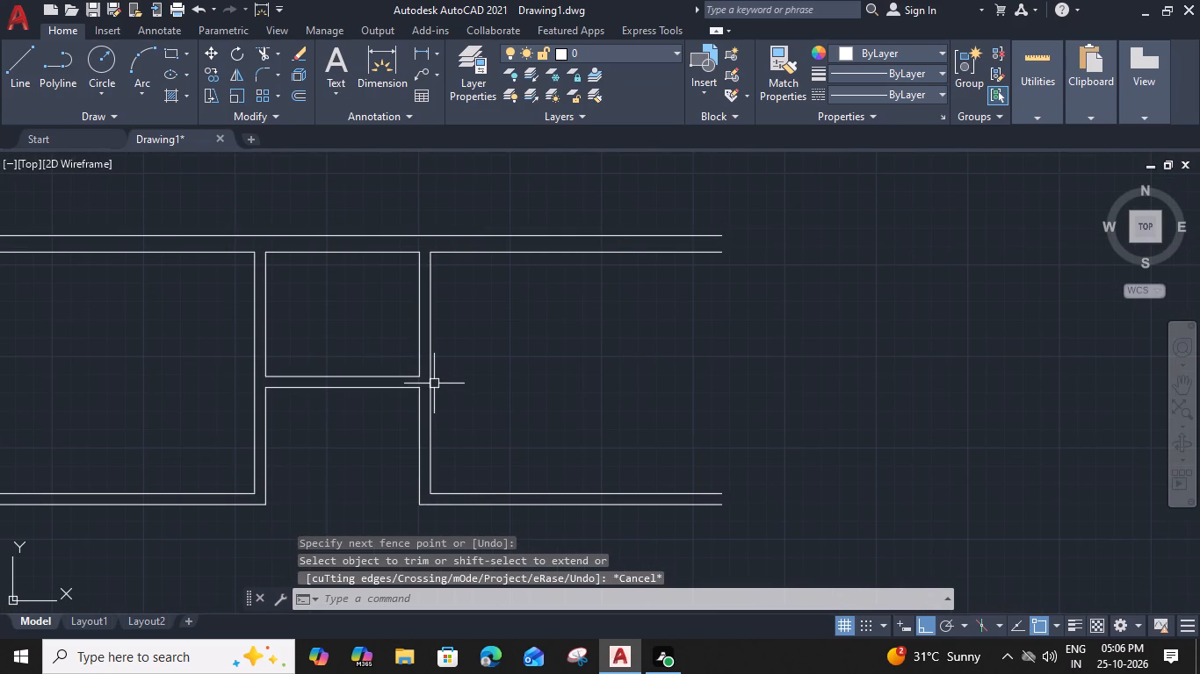
click(434, 384)
key(p)
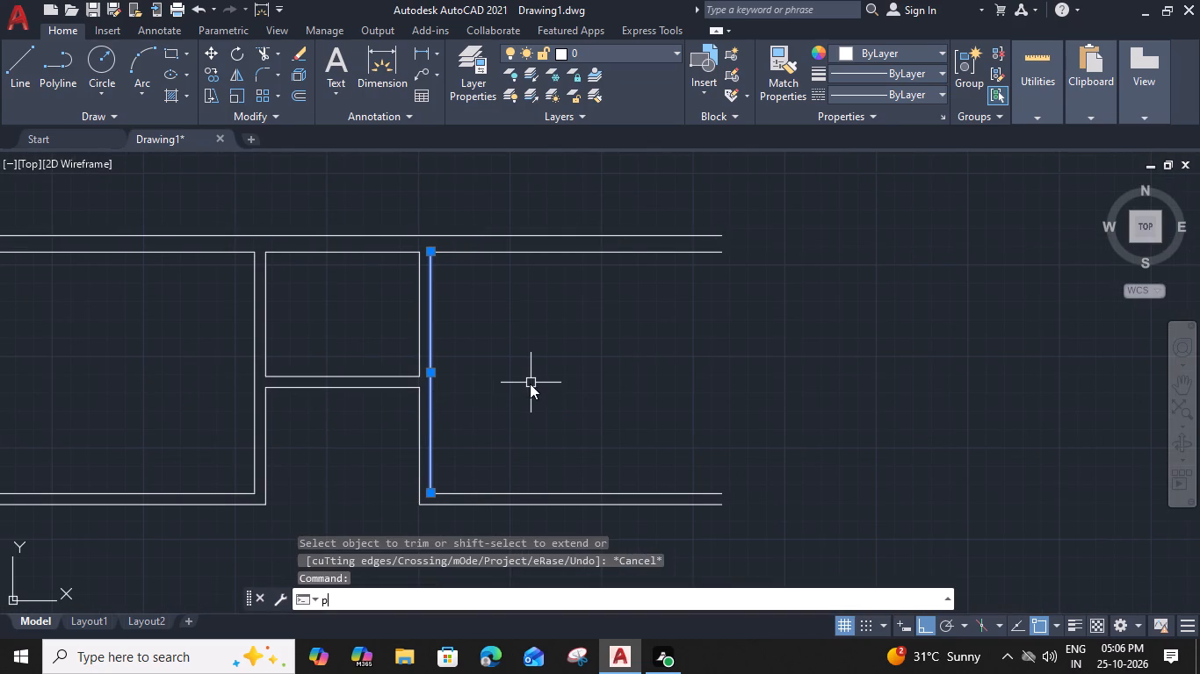
key(BackSpace)
text(o)
key(space)
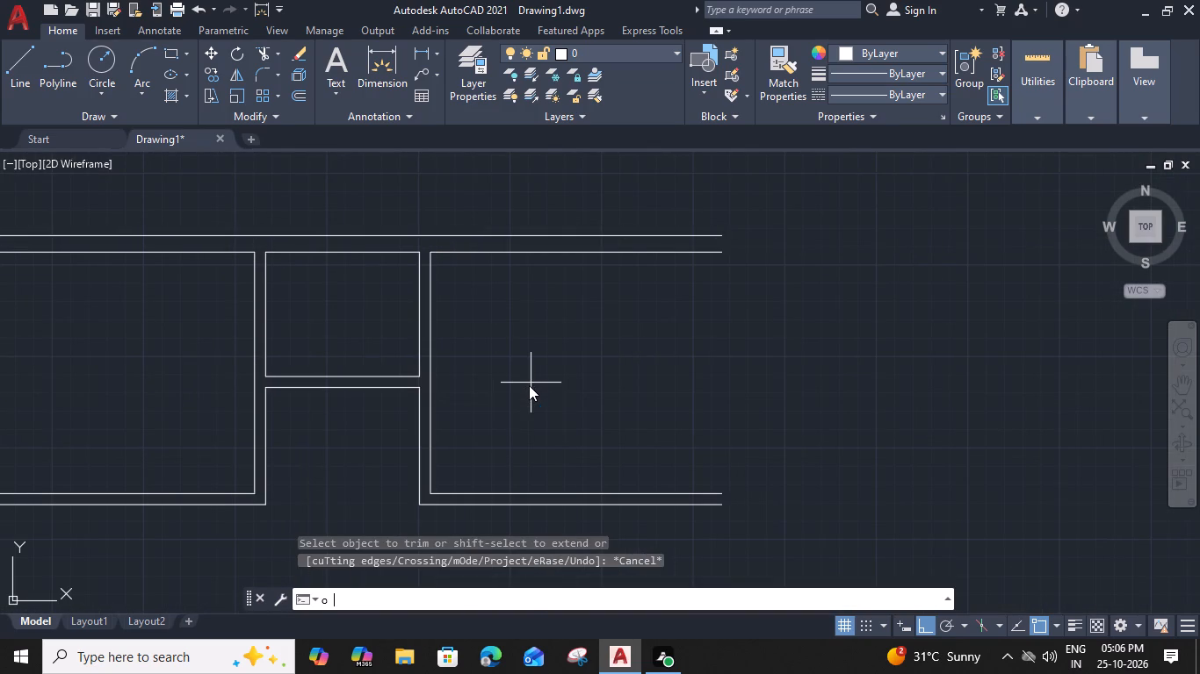
text(11)
key(BackSpace)
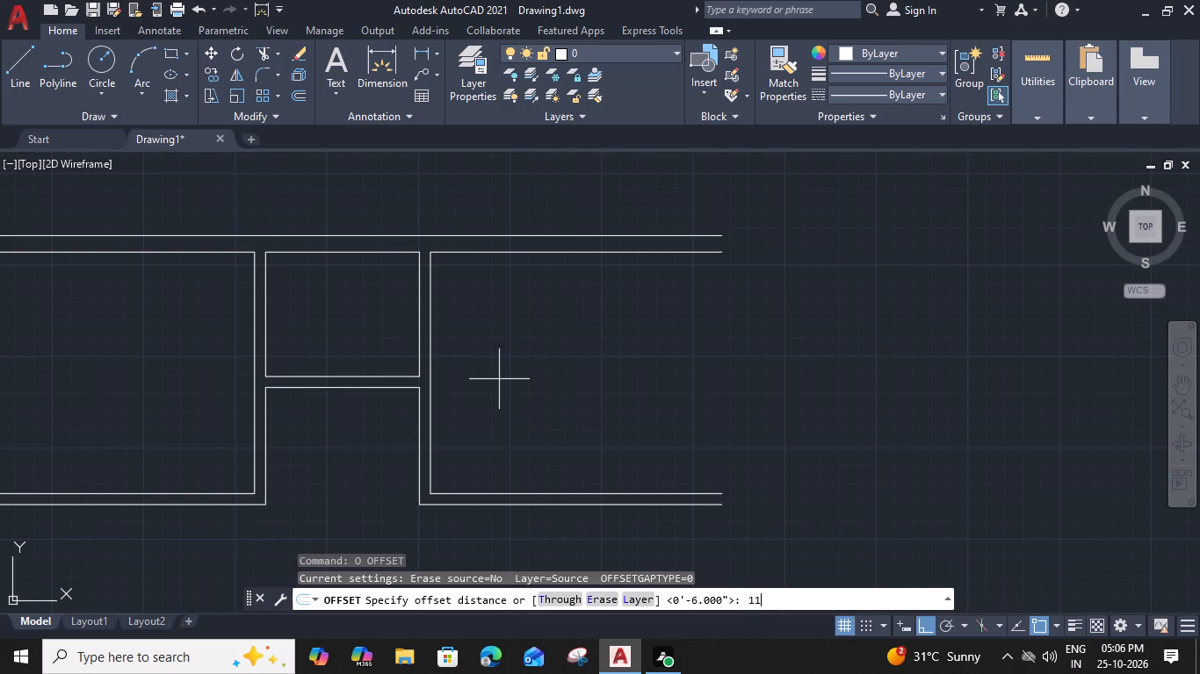
key(3)
text(')
key(space)
click(559, 397)
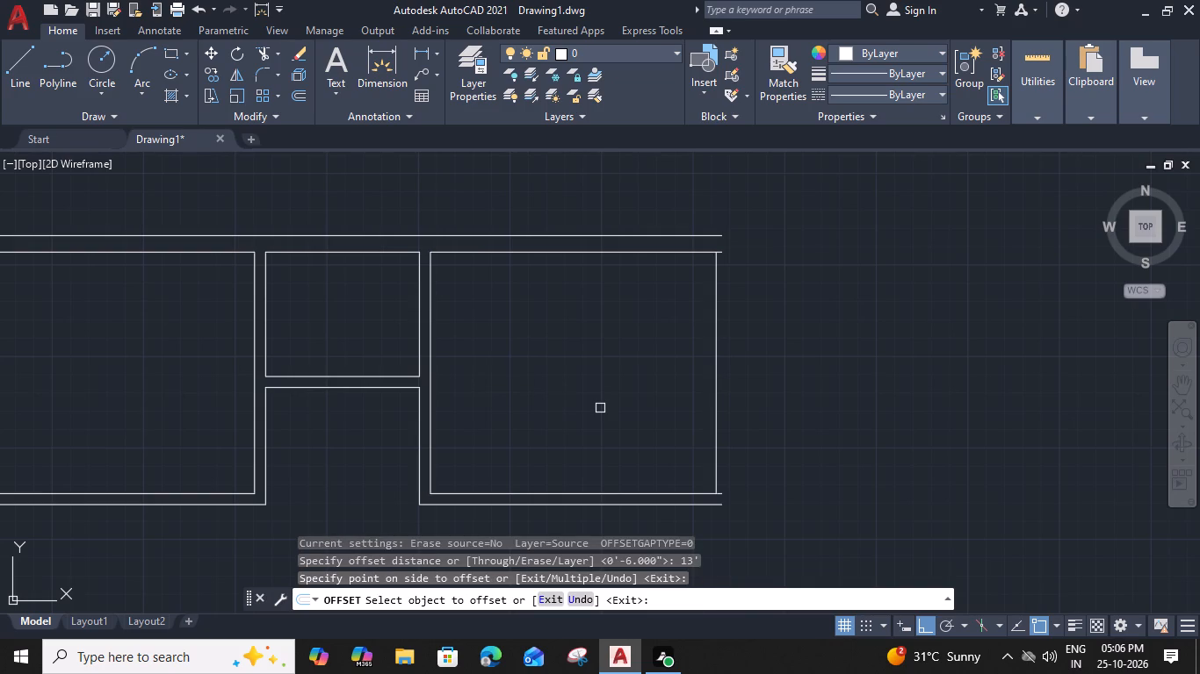
key(Escape)
Offset the right room's new inner wall line 9" outward to form the outer wall face.
click(713, 407)
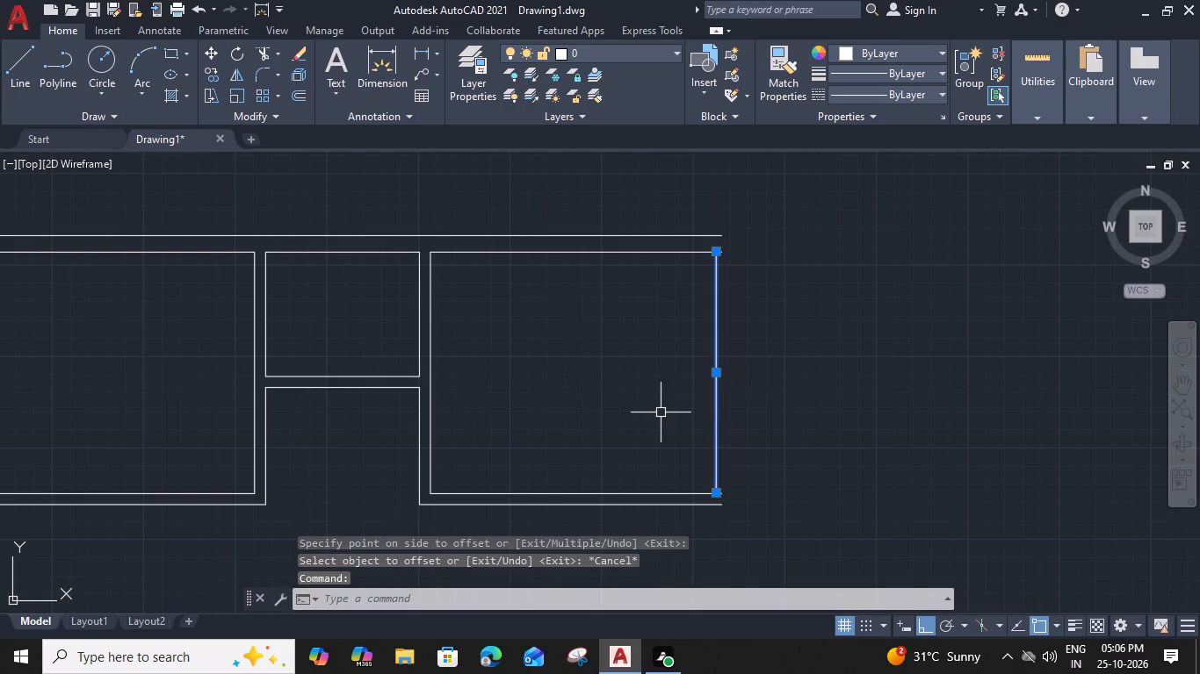
key(o)
key(space)
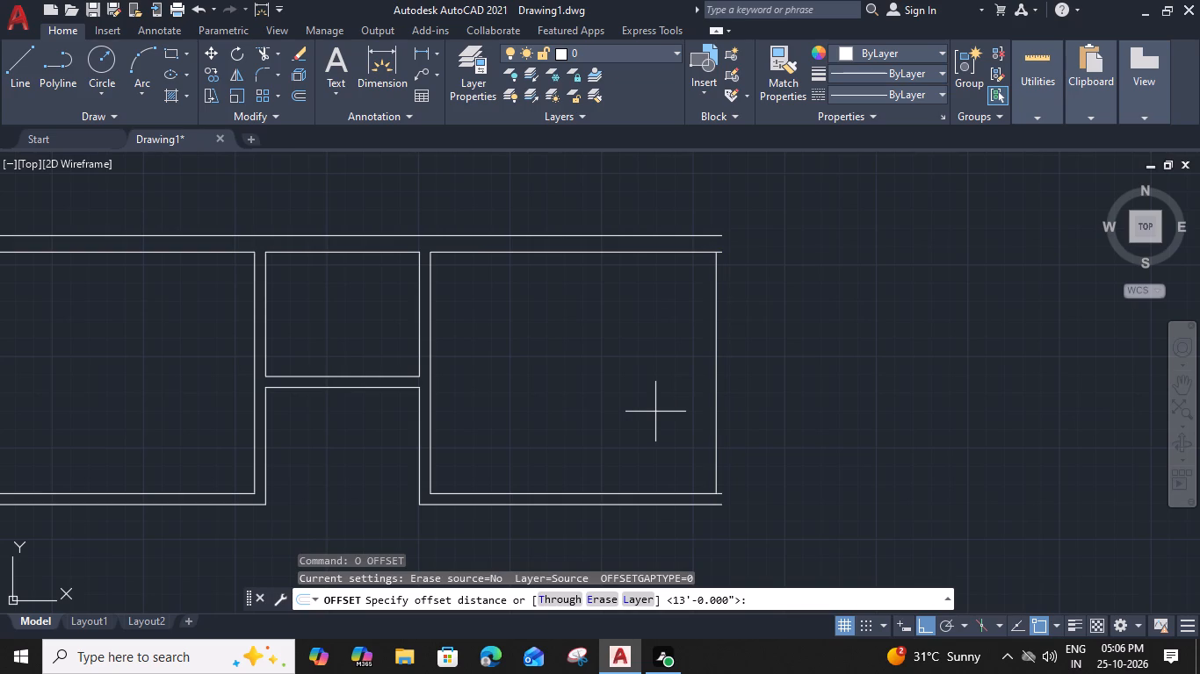
key(9)
key(shift+quotedbl)
key(Return)
click(776, 408)
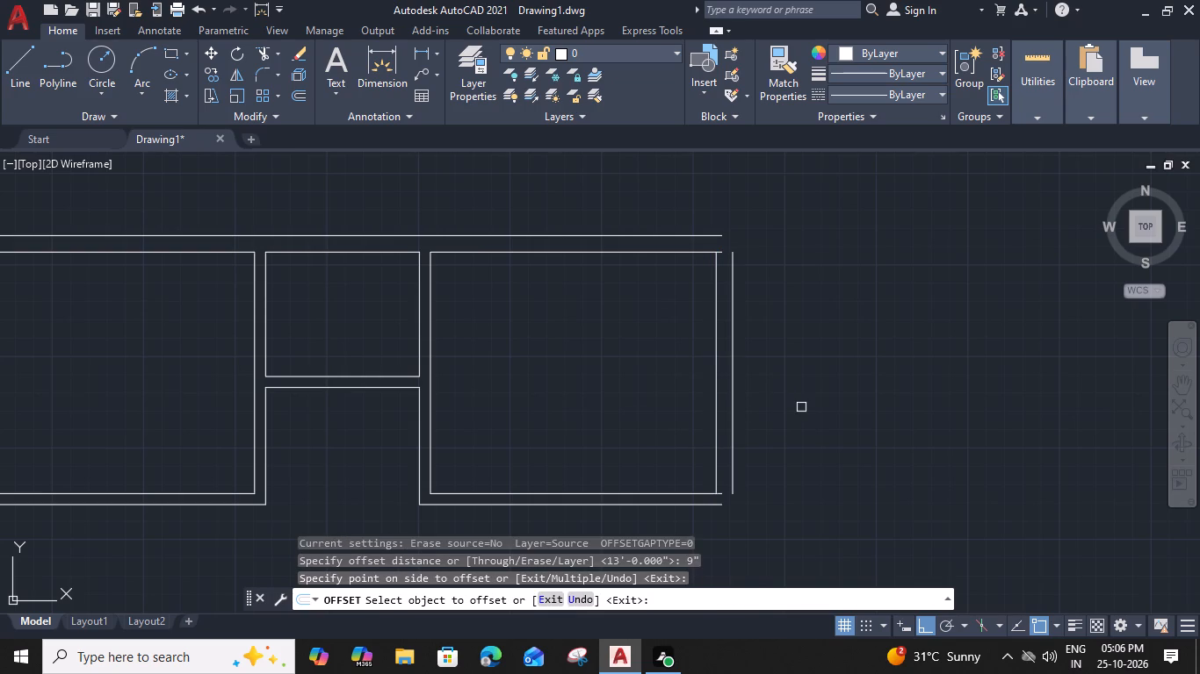
click(830, 388)
key(Escape)
Fillet the new outer wall line with the top outer wall line and the lower horizontal partition line into square corners.
middle_drag(611, 389, 145, 362)
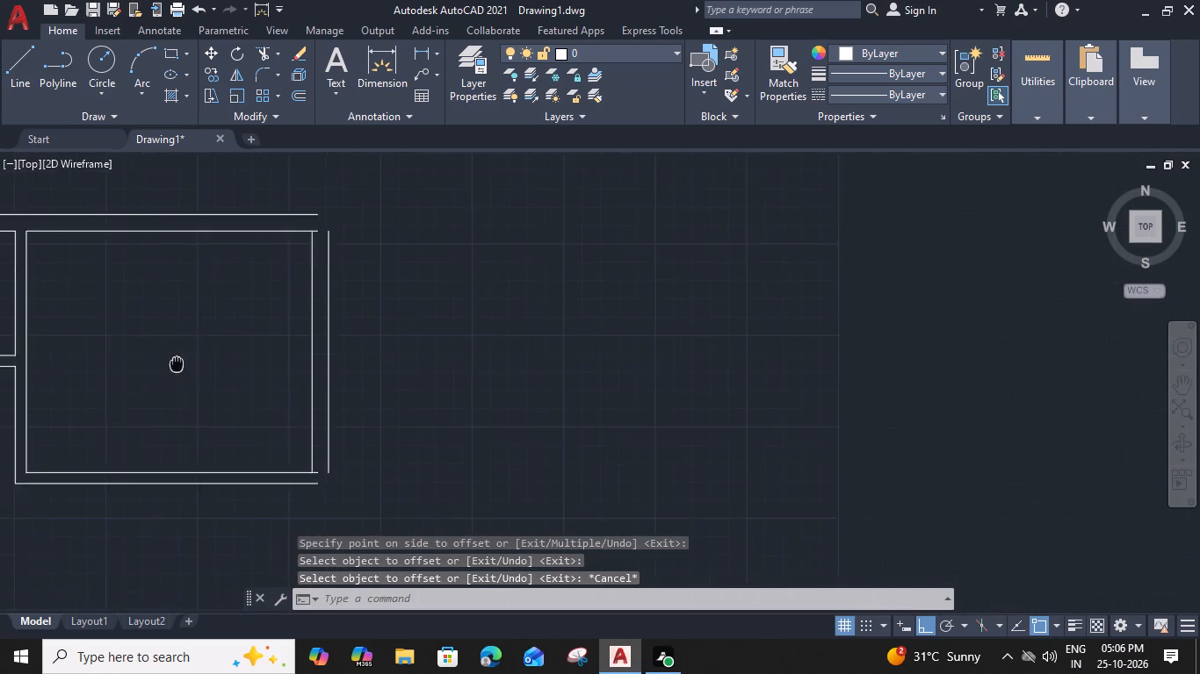
middle_drag(145, 362, 105, 360)
middle_drag(231, 365, 545, 398)
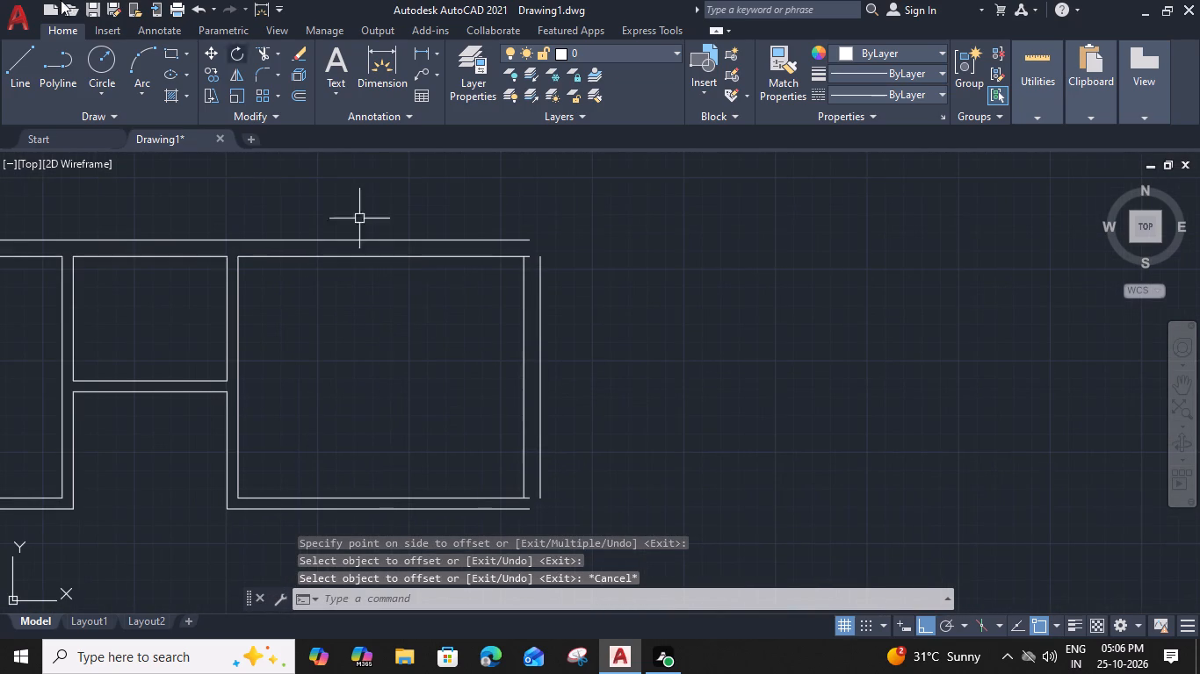
key(f)
key(space)
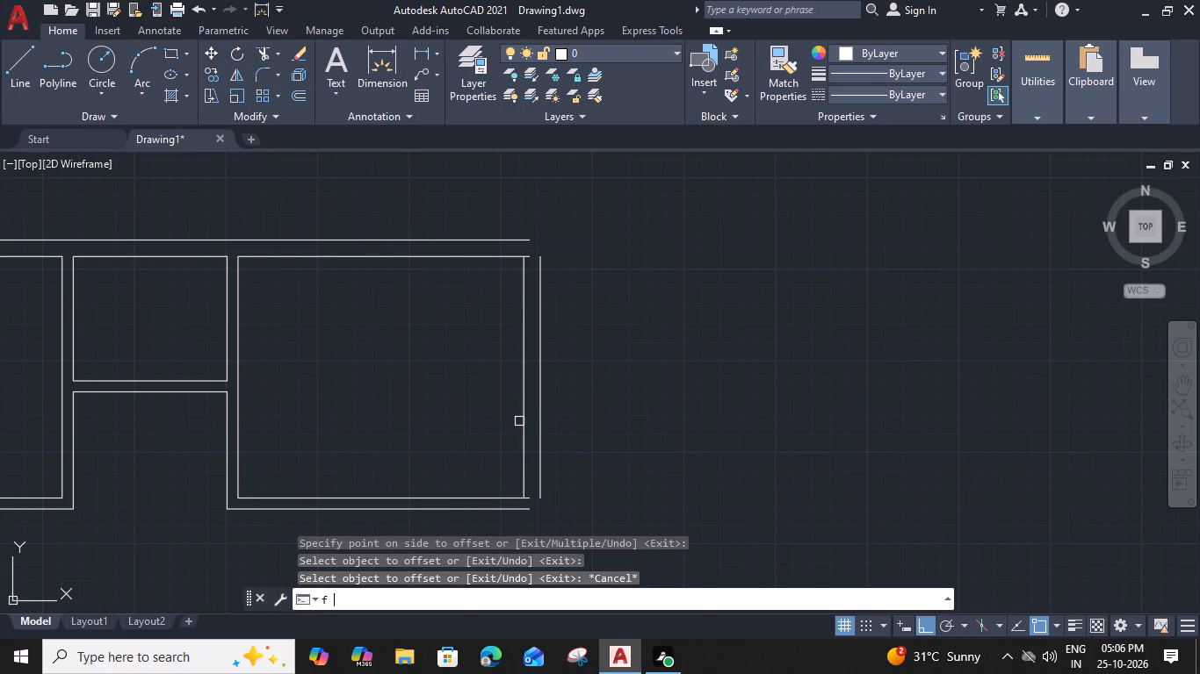
click(546, 289)
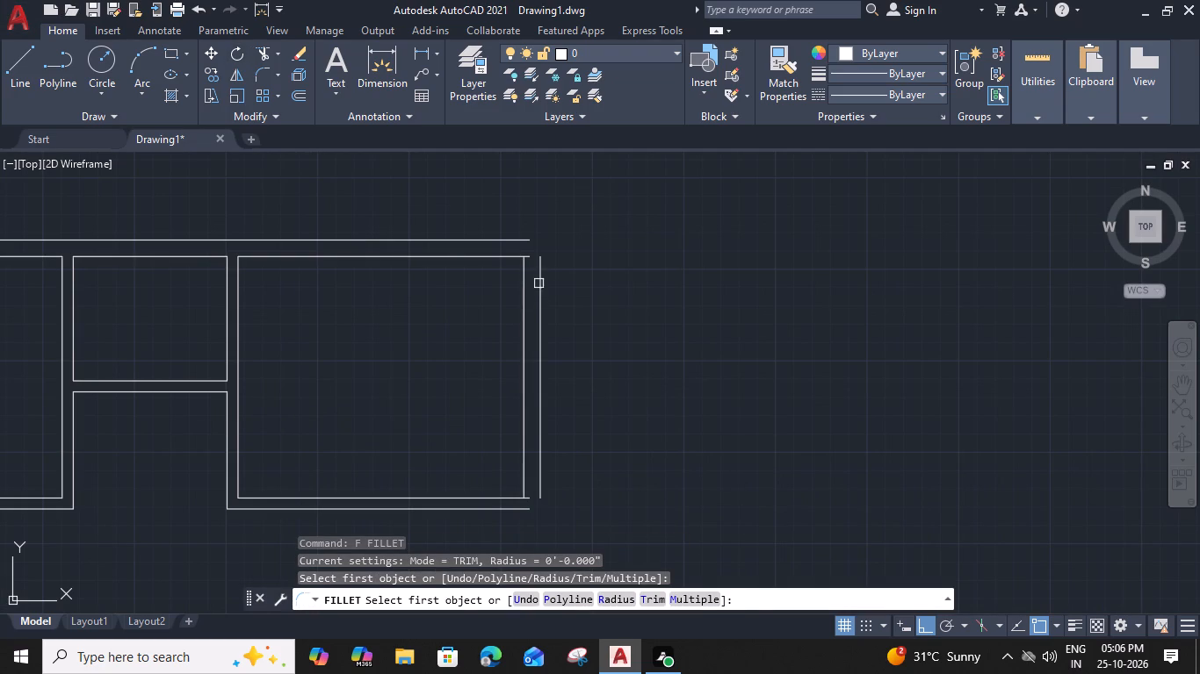
click(542, 284)
click(516, 244)
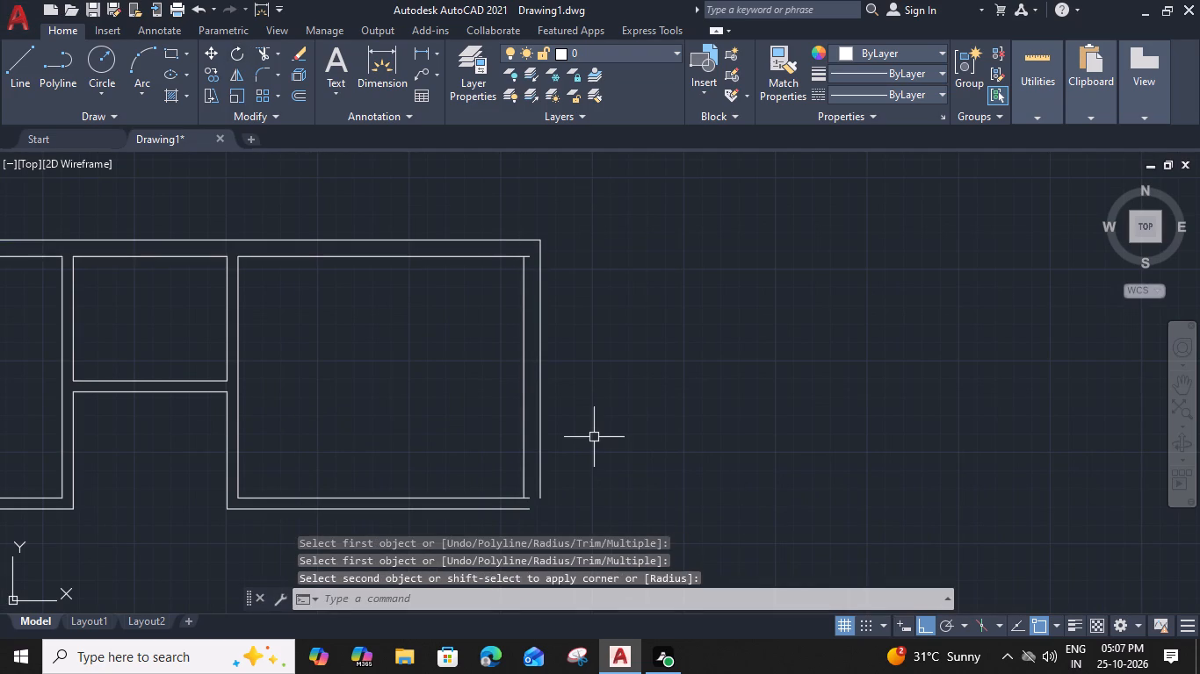
middle_drag(594, 437, 604, 421)
text(f)
key(space)
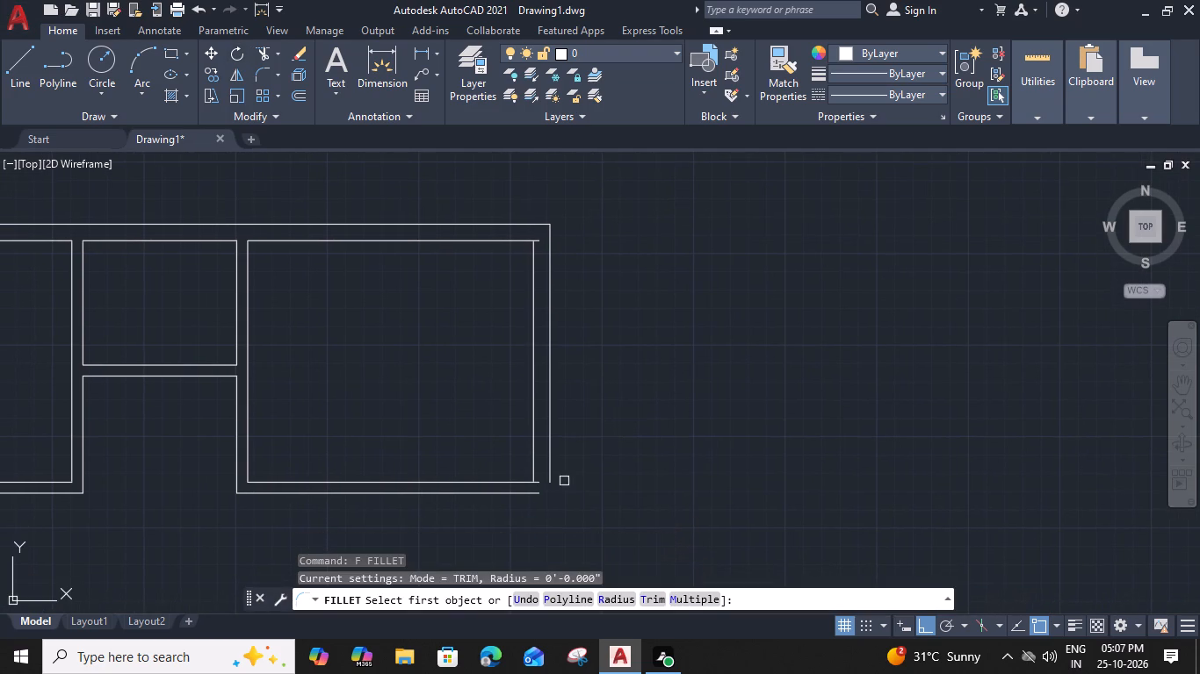
click(524, 497)
click(551, 463)
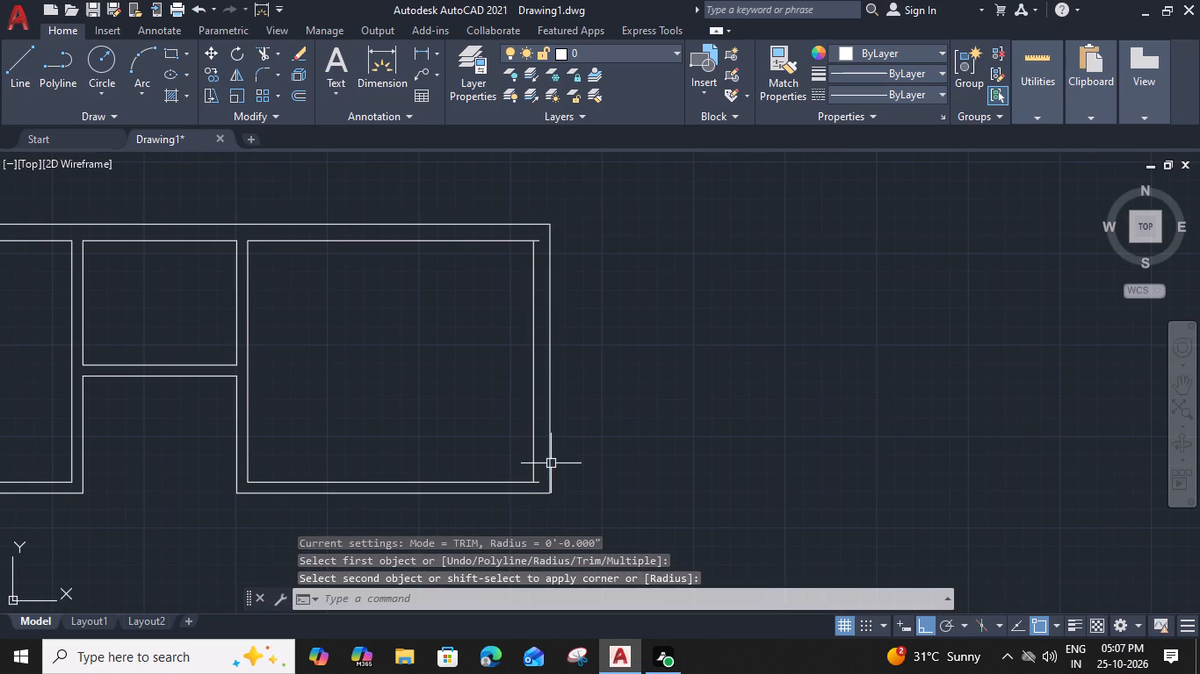
Trim the overhanging line ends at the right room's lower right and upper right inner corners.
text(tr)
key(space)
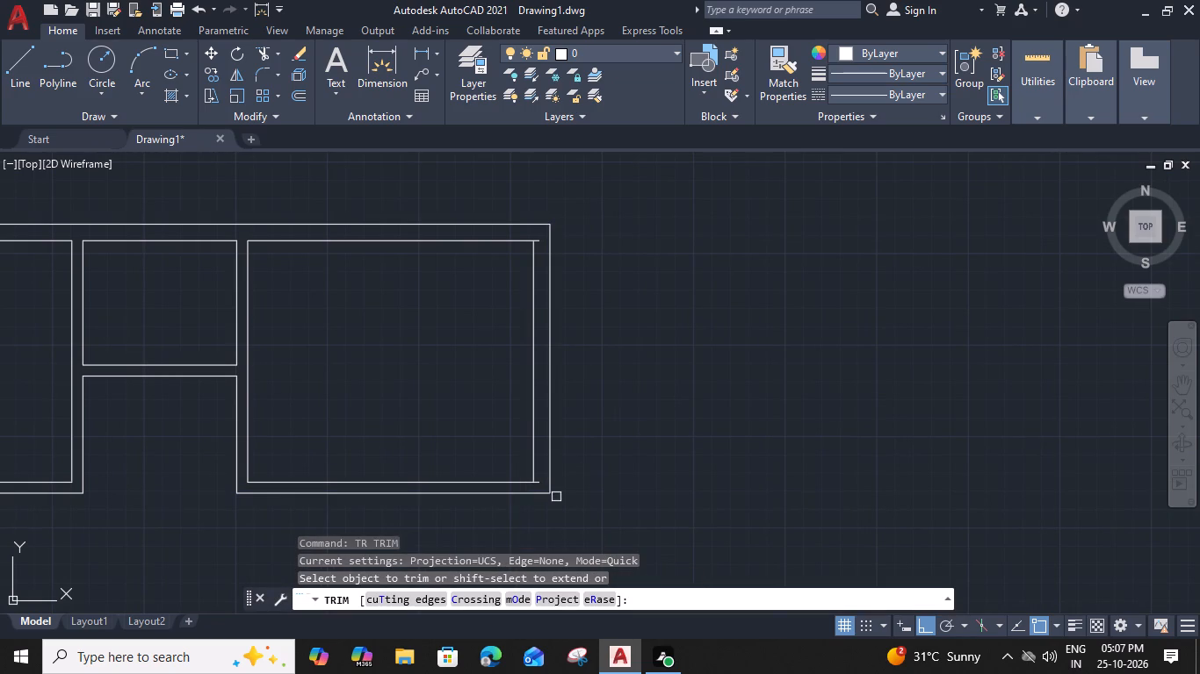
scroll(556, 497, up, 3)
click(480, 440)
key(Escape)
scroll(480, 440, down, 3)
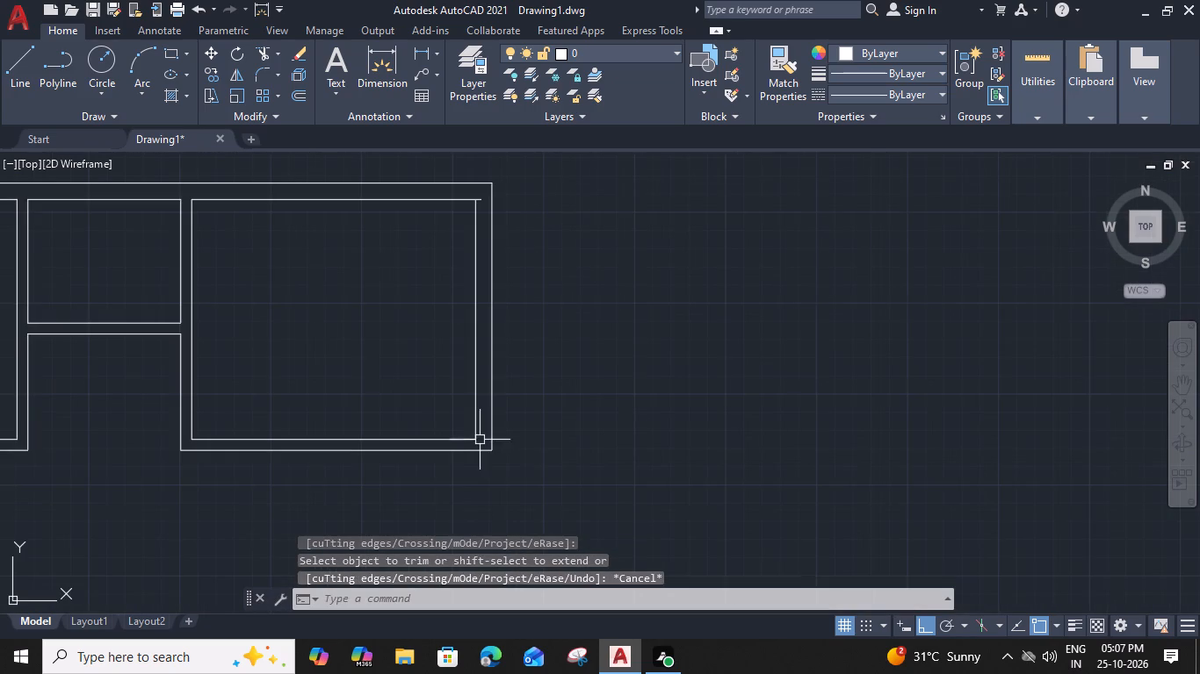
middle_drag(428, 483, 513, 509)
text(tr)
key(space)
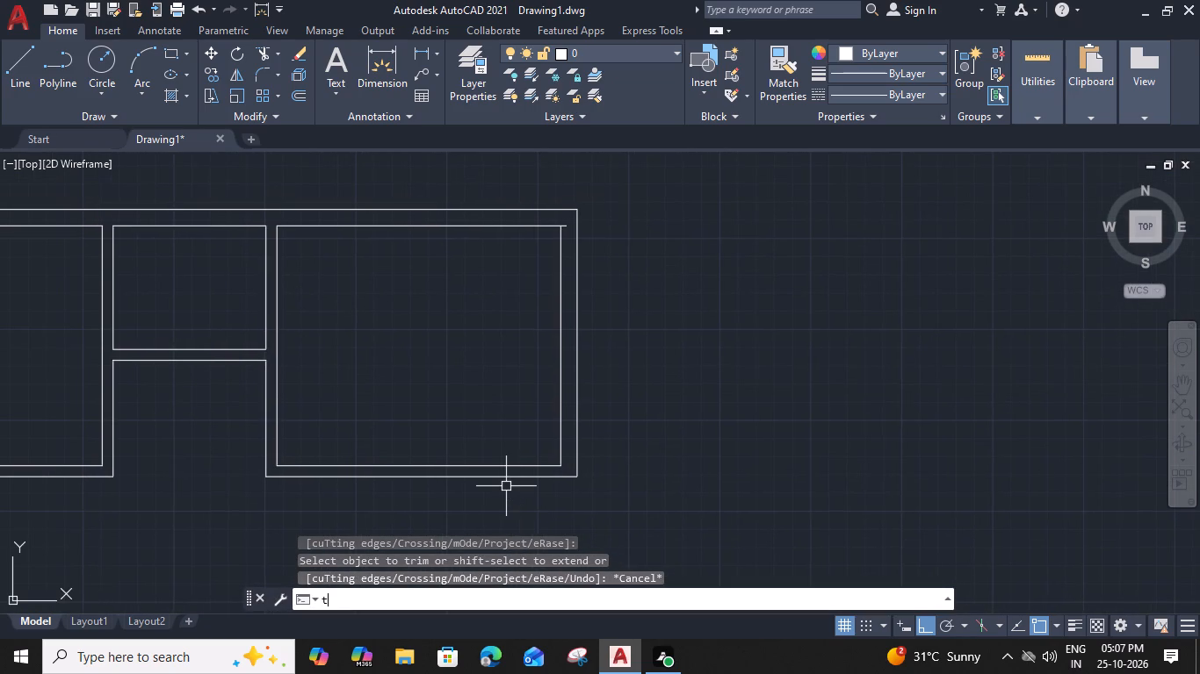
click(567, 226)
key(Escape)
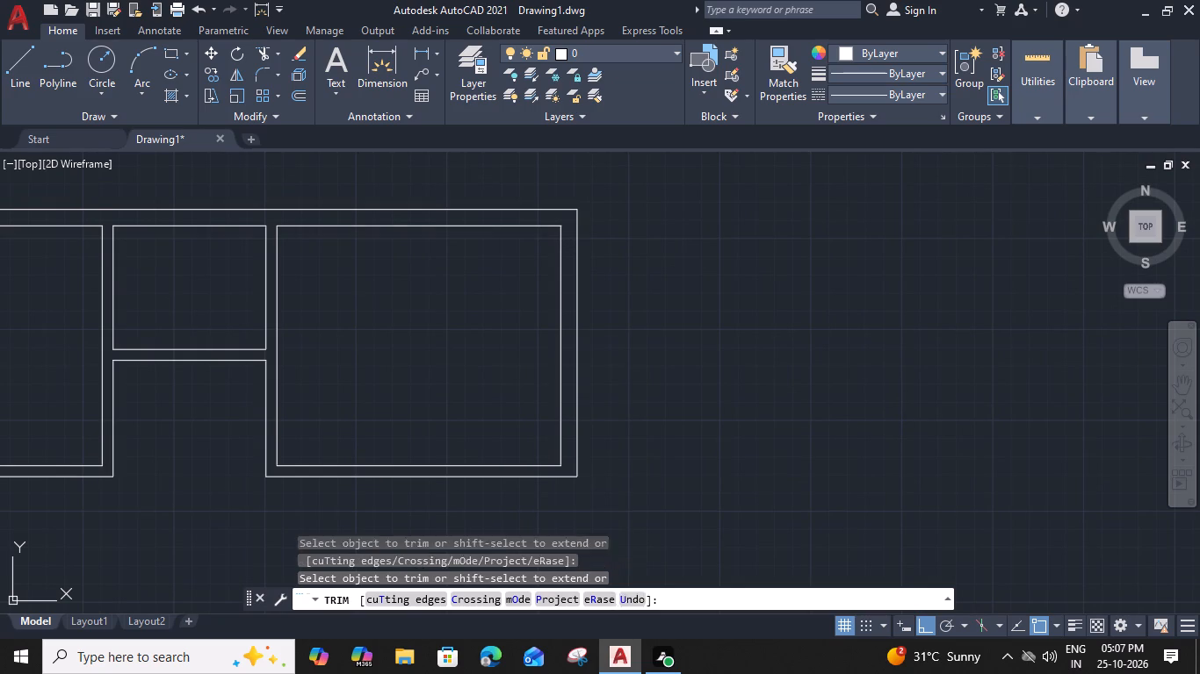
Offset the lower line of the partition below the left room 4' downward.
scroll(495, 376, down, 2)
middle_drag(450, 427, 601, 422)
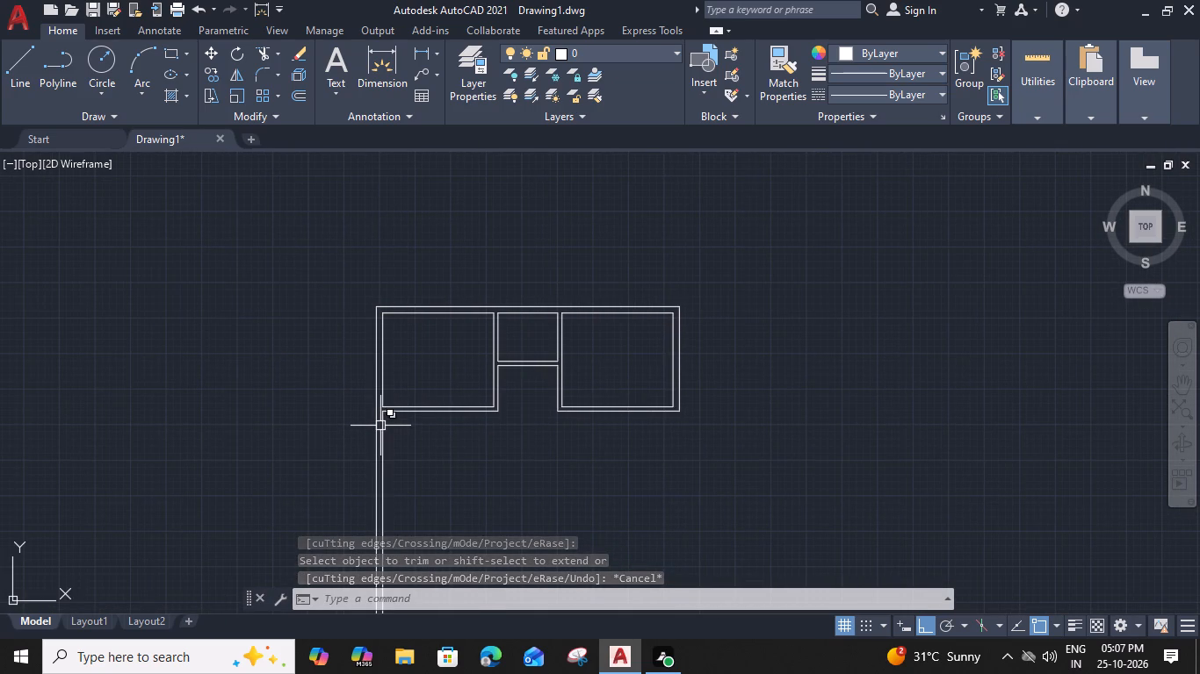
click(450, 412)
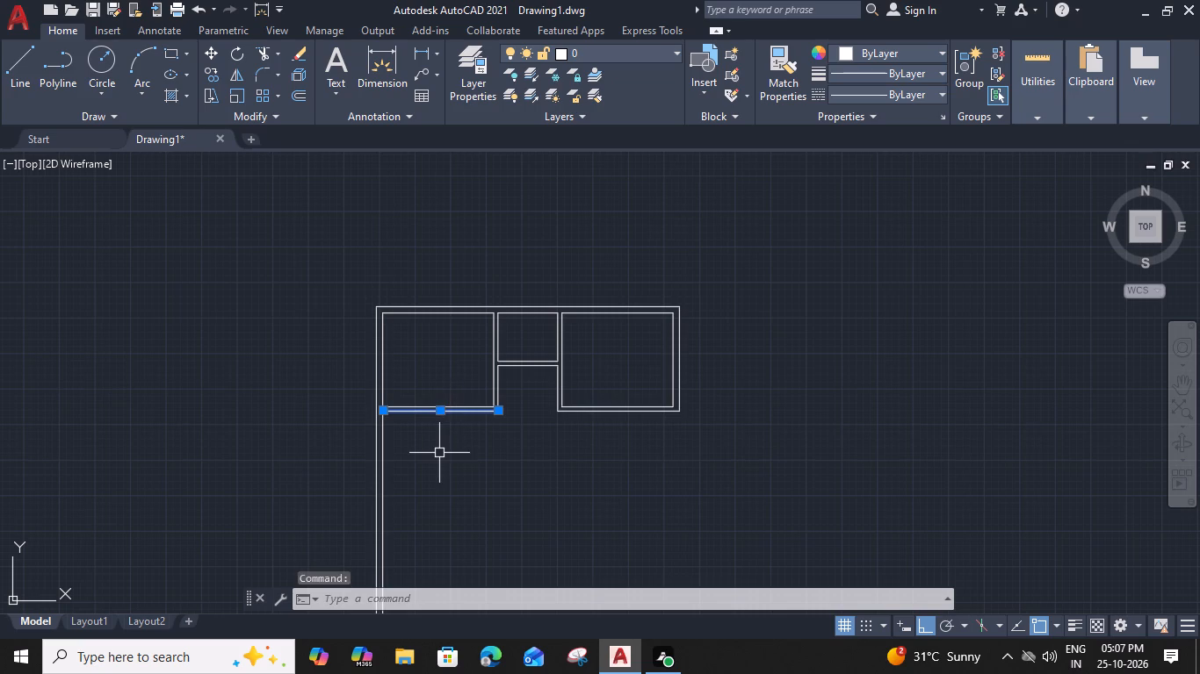
text(o)
key(space)
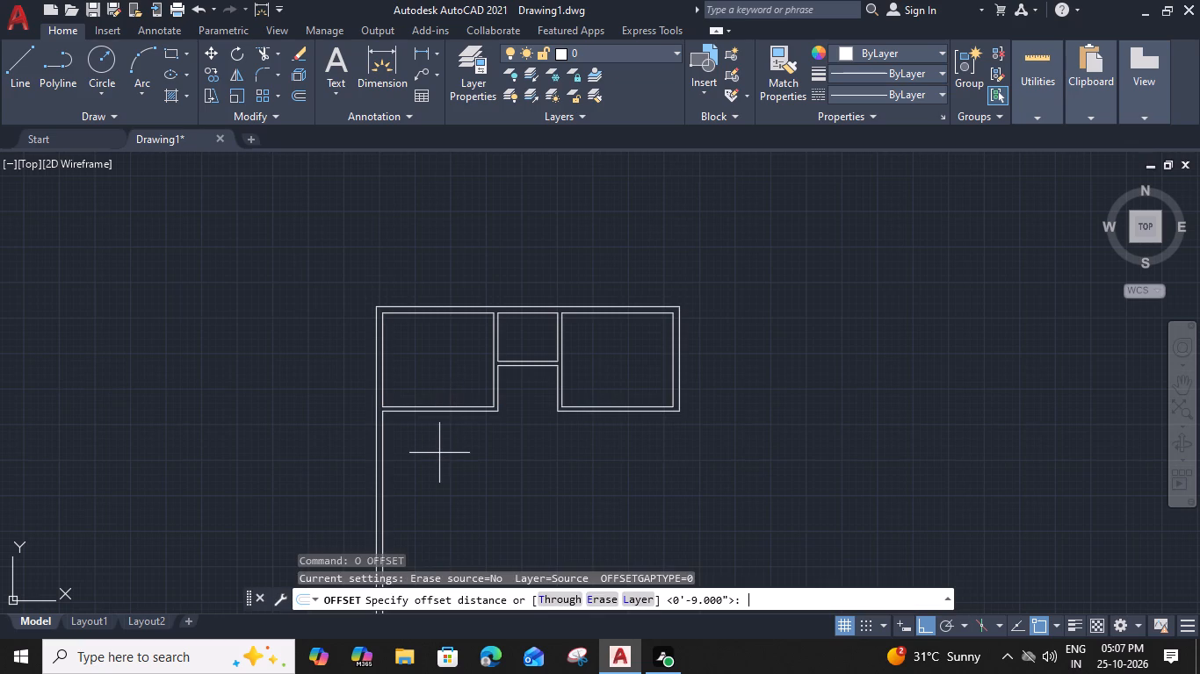
key(4)
text(')
key(space)
click(449, 498)
key(Escape)
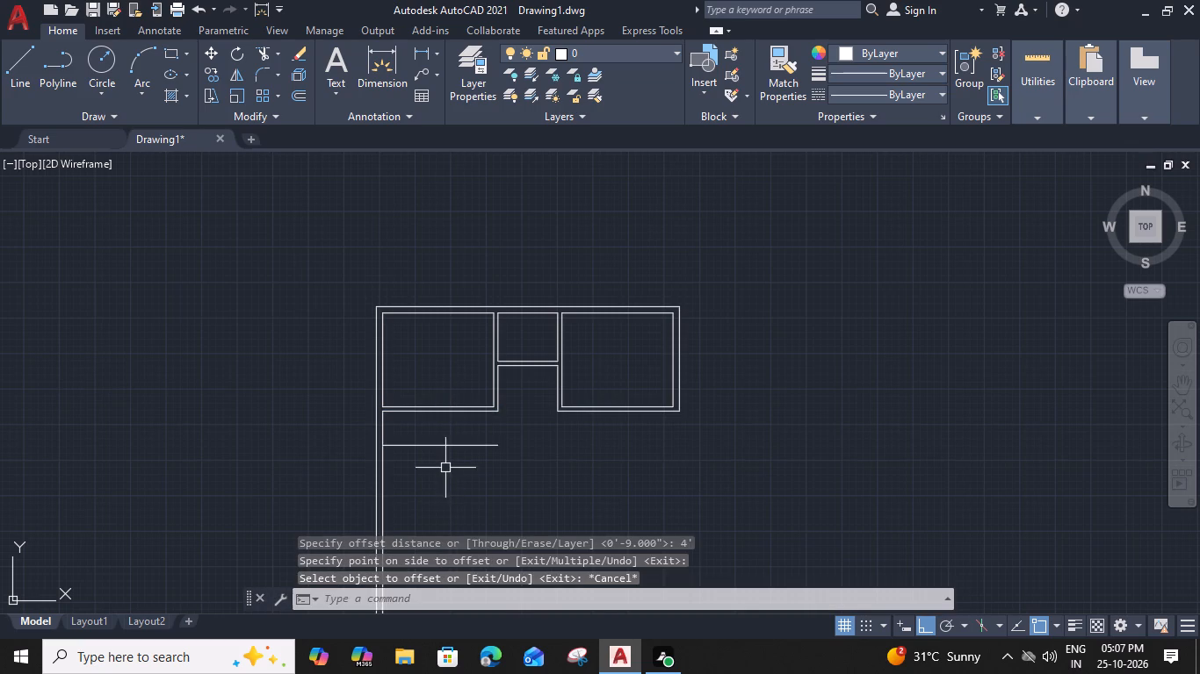
Offset the new horizontal line below the left room 6" downward to form a partition.
click(458, 445)
text(o 6")
key(Return)
click(449, 518)
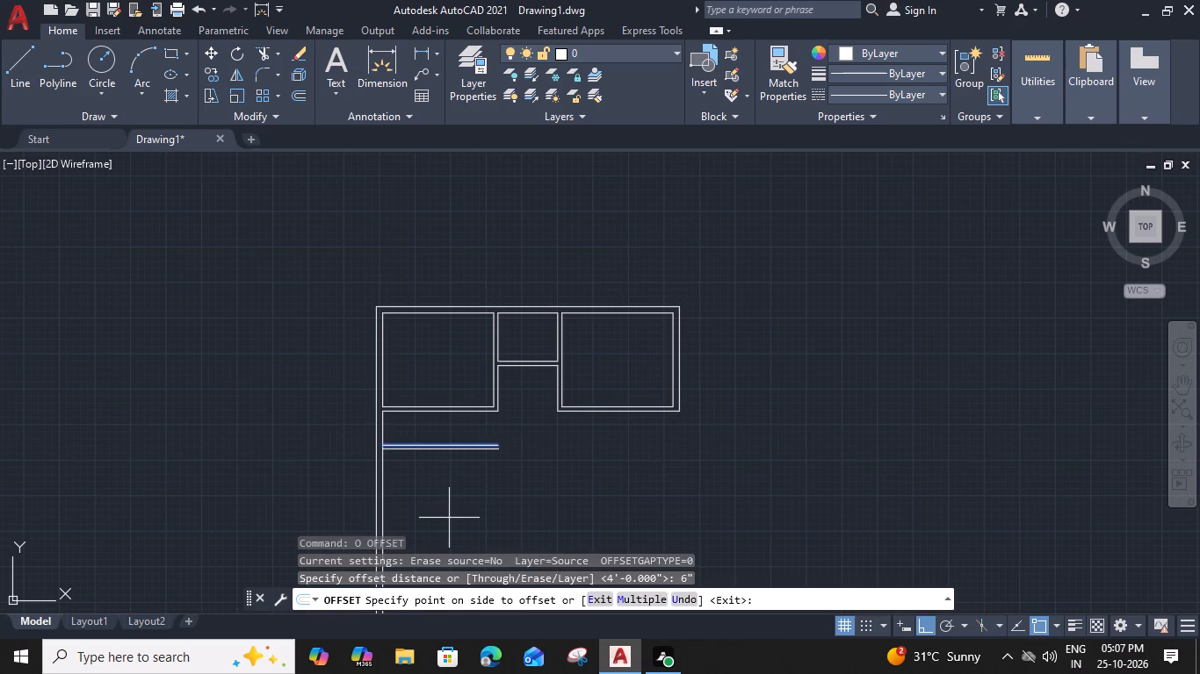
middle_drag(452, 480, 469, 402)
key(Escape)
Trim the left outer wall's inner line between the two lines of the new horizontal partition.
scroll(438, 371, up, 2)
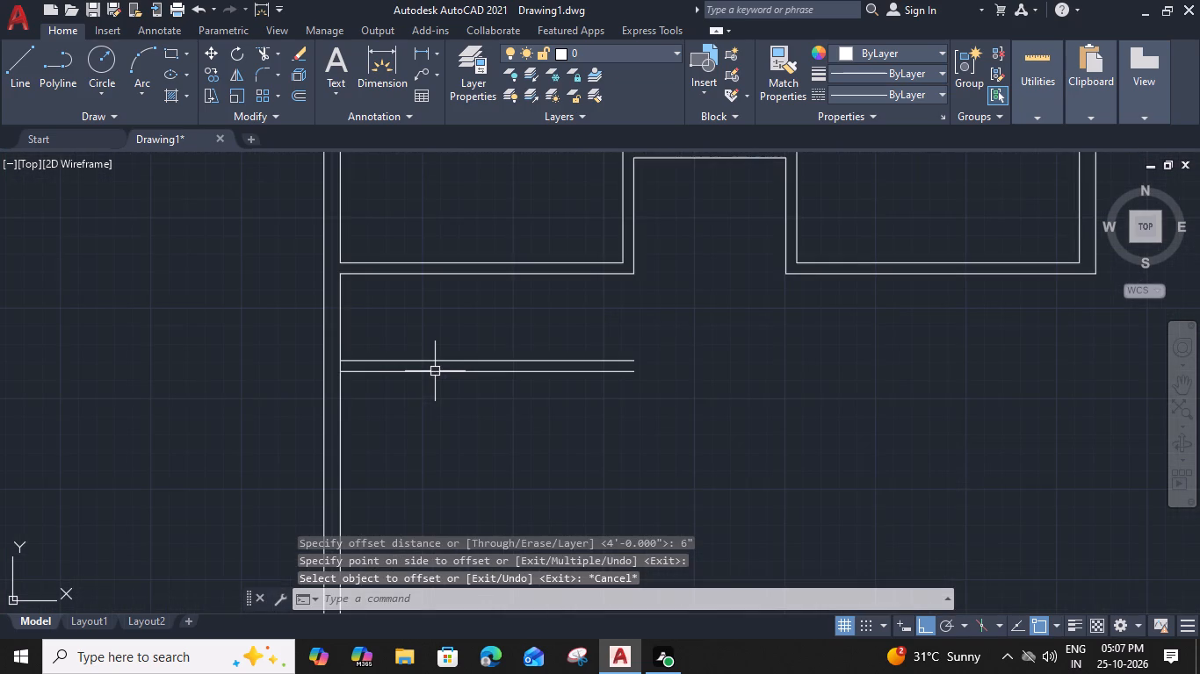
text(tr)
key(space)
scroll(349, 369, up, 3)
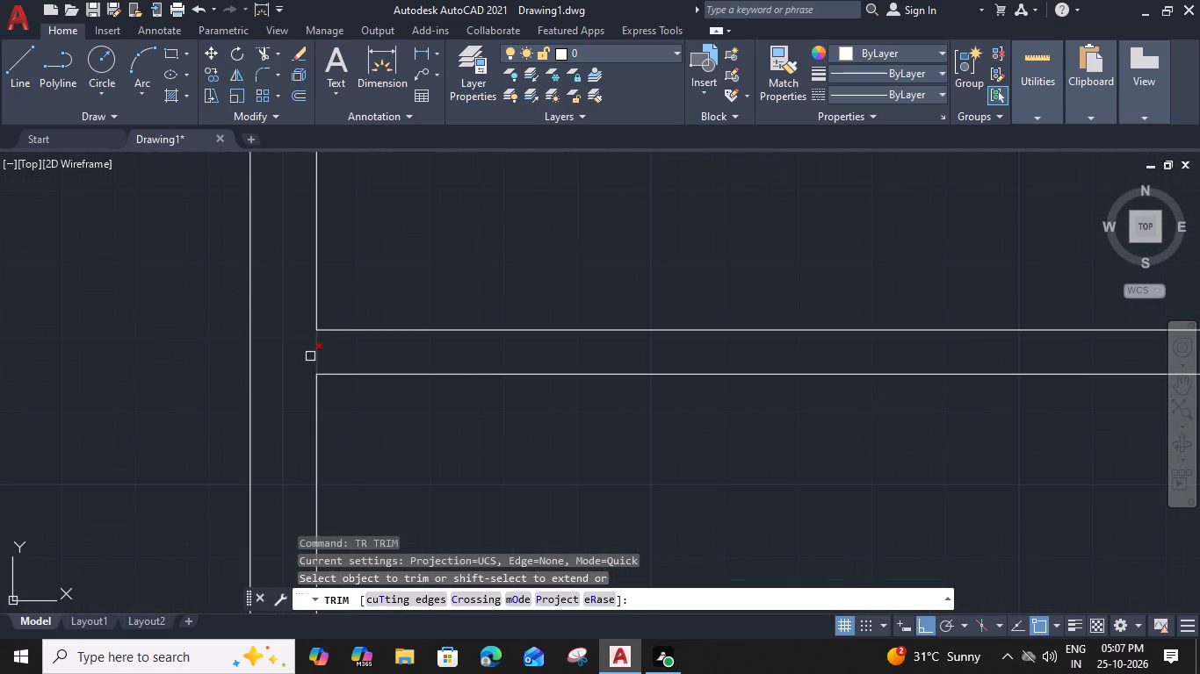
click(313, 355)
key(Escape)
Offset the left wall's short inner line between the two horizontal partitions 7'7" to the right.
scroll(326, 354, down, 3)
middle_drag(395, 312, 358, 328)
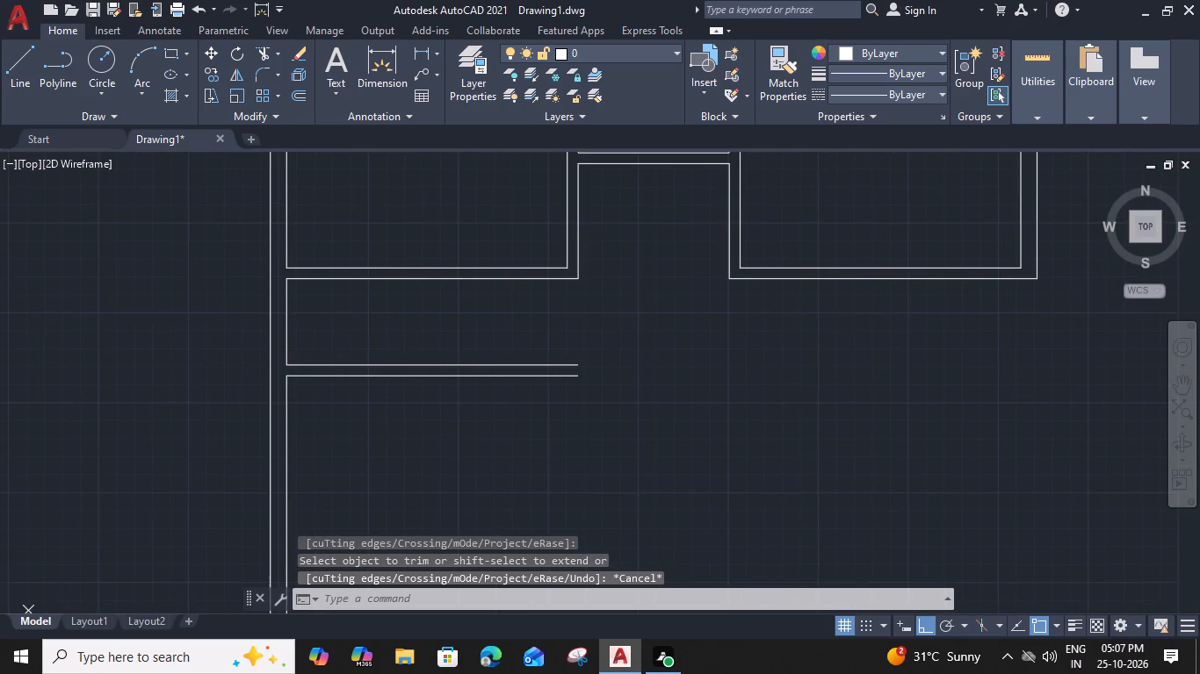
click(291, 307)
click(279, 351)
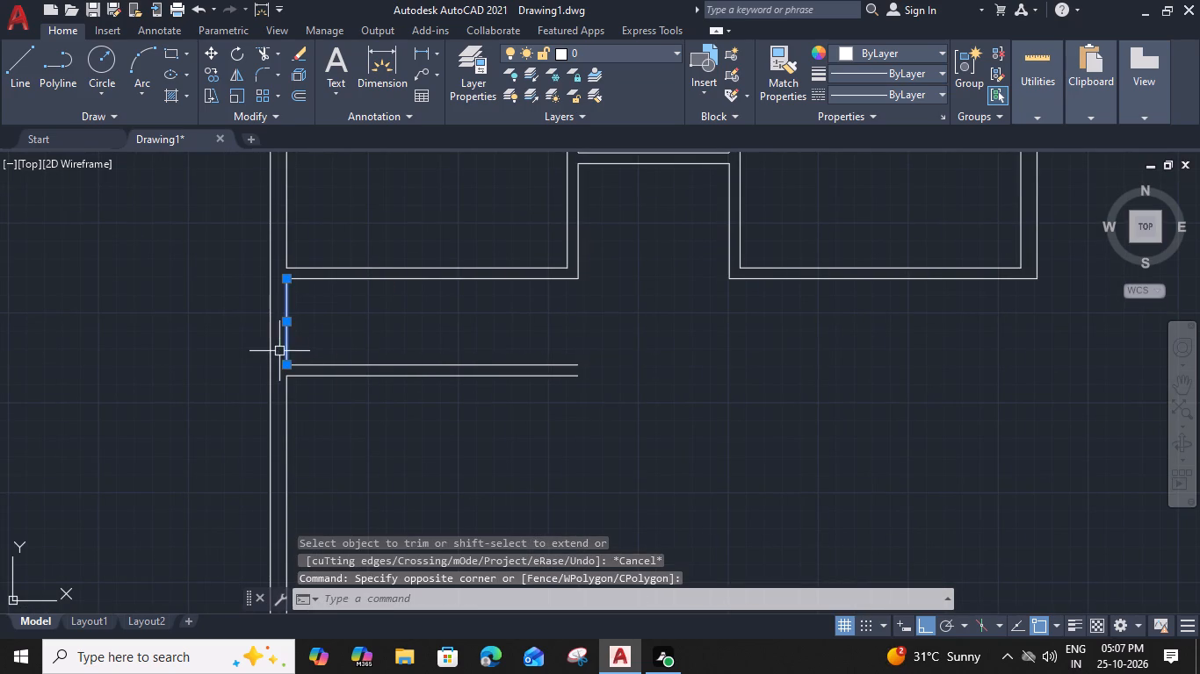
key(o)
key(space)
key(7)
key(apostrophe)
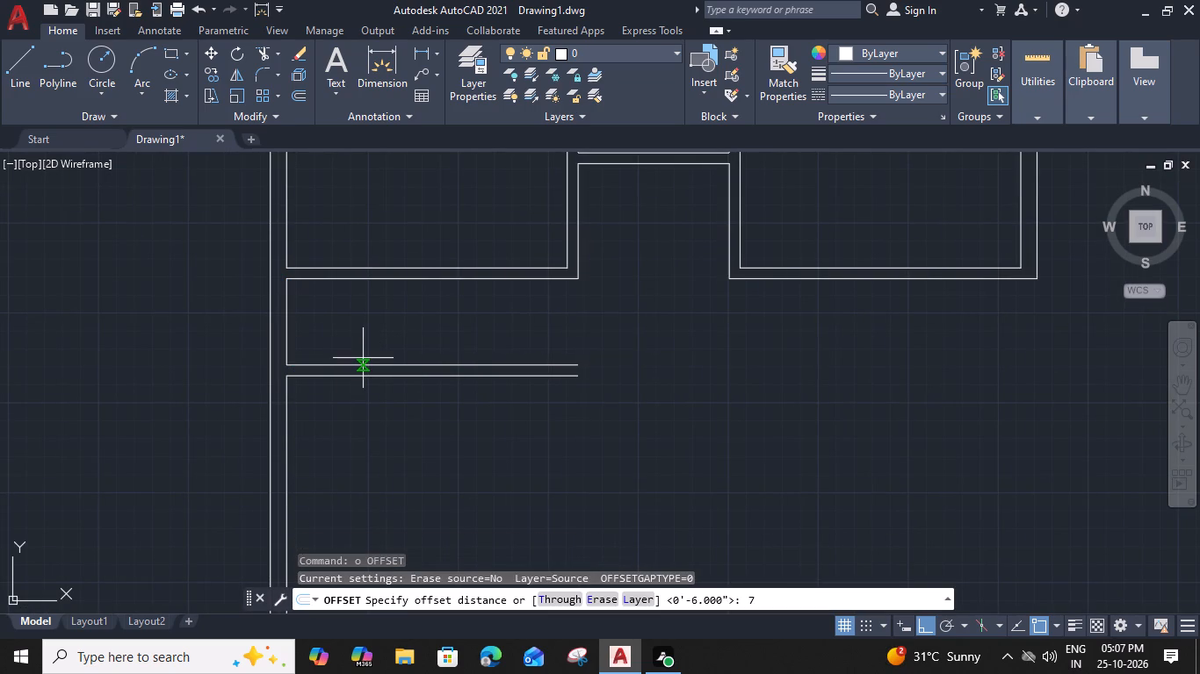
key(7)
key(shift+quotedbl)
key(Return)
click(492, 355)
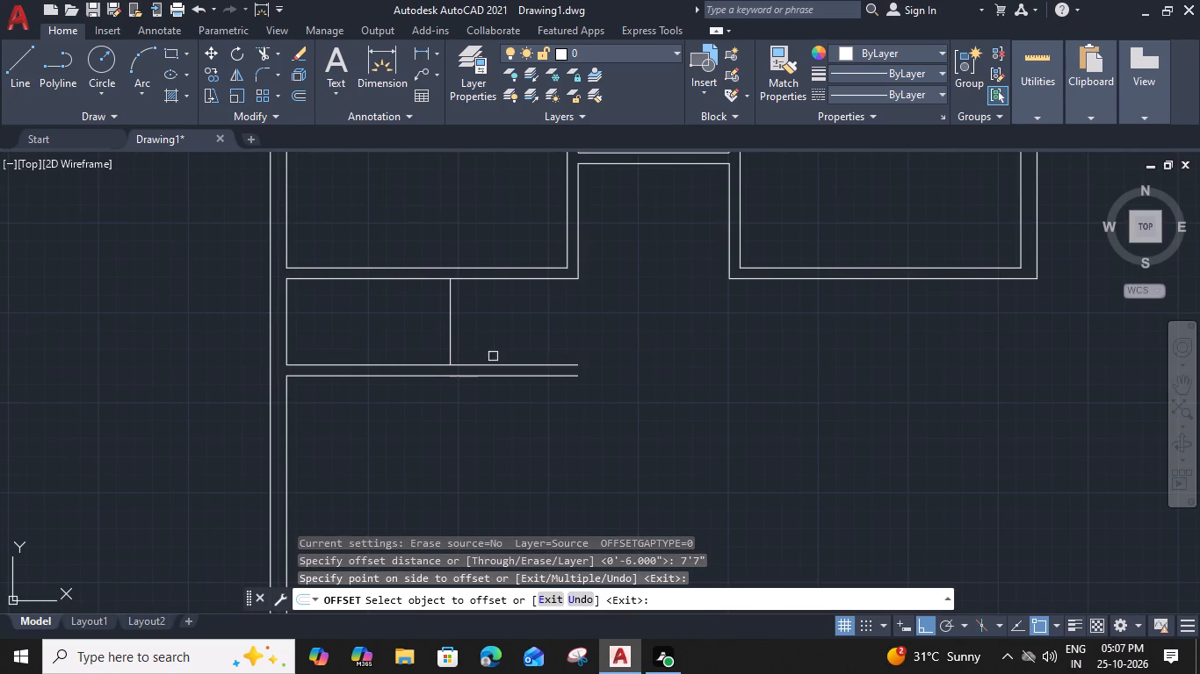
Offset the new short vertical line between the two horizontal partitions 6" to the right to form a partition.
key(Escape)
click(449, 324)
text(o 6)
key(shift+quotedbl)
key(Return)
click(496, 340)
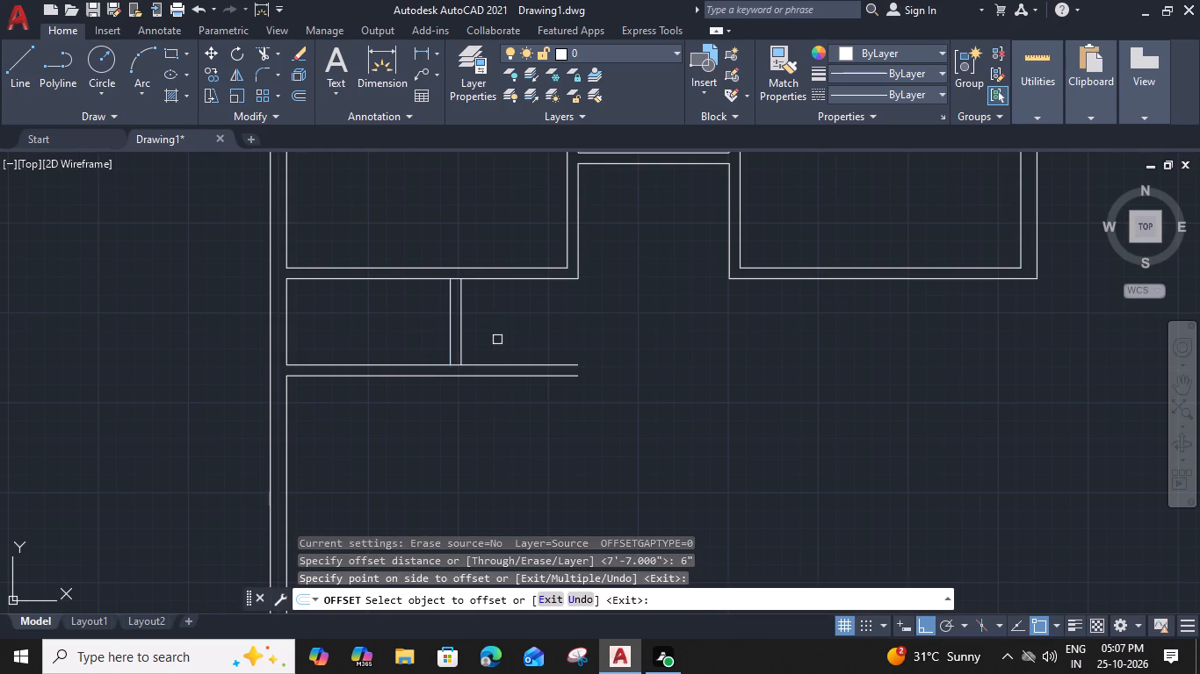
key(Escape)
Trim the lower horizontal partition's upper line between the two lines of the short vertical partition.
text(tr)
key(space)
scroll(473, 357, up, 2)
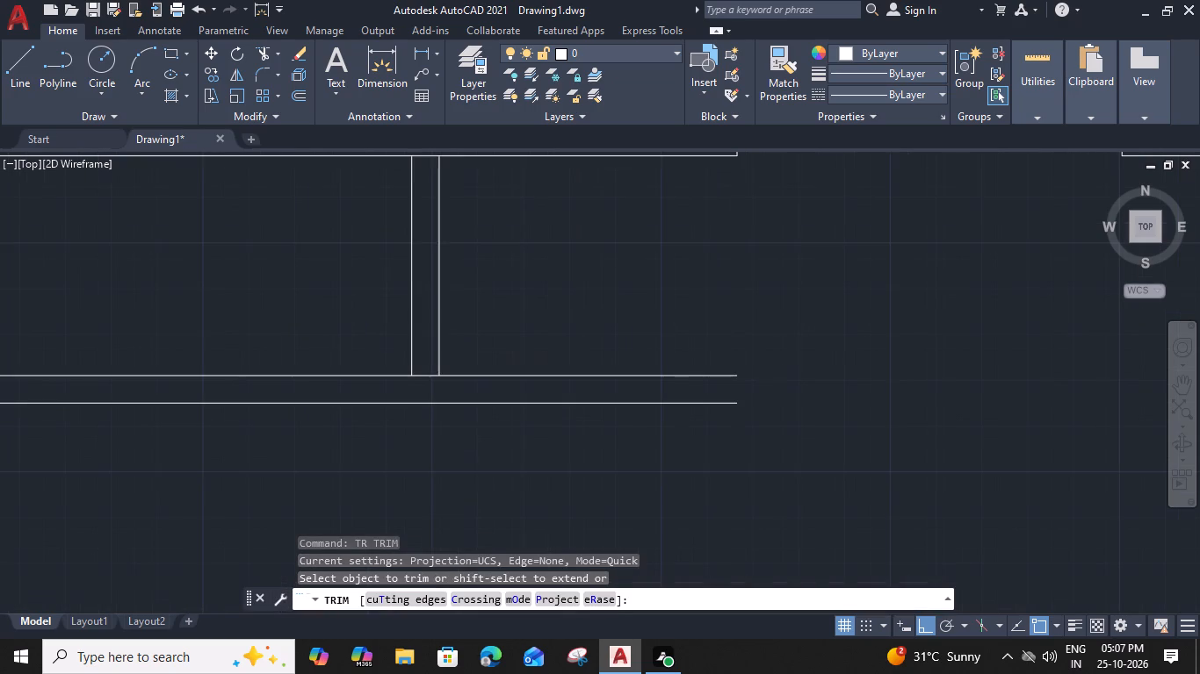
click(419, 373)
Close the lower horizontal partition's open end by extending the left room's outer partition line down and trimming its middle portion.
scroll(419, 373, down, 2)
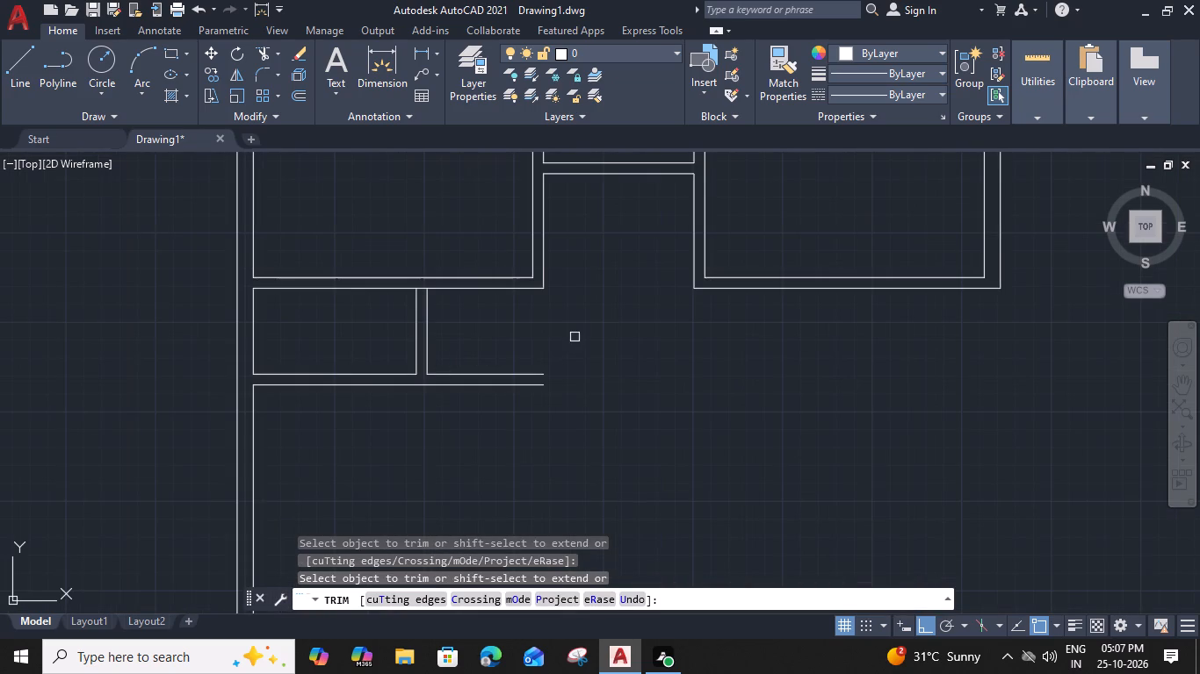
shift+click(541, 265)
shift+click(543, 340)
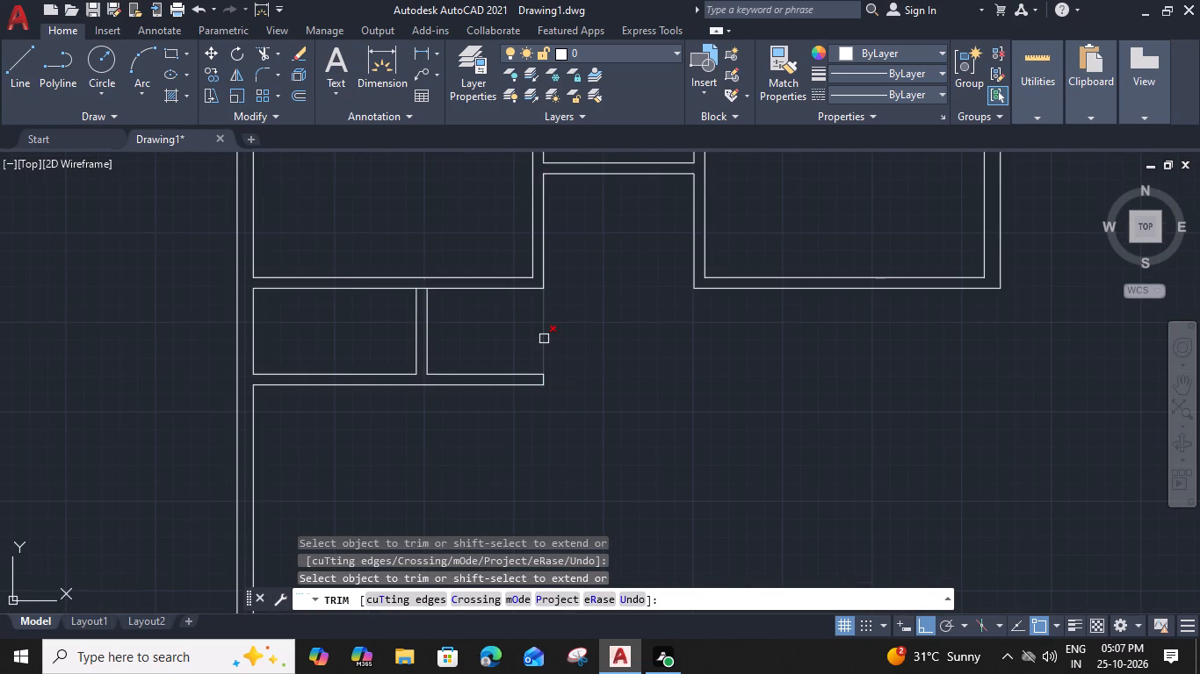
click(544, 339)
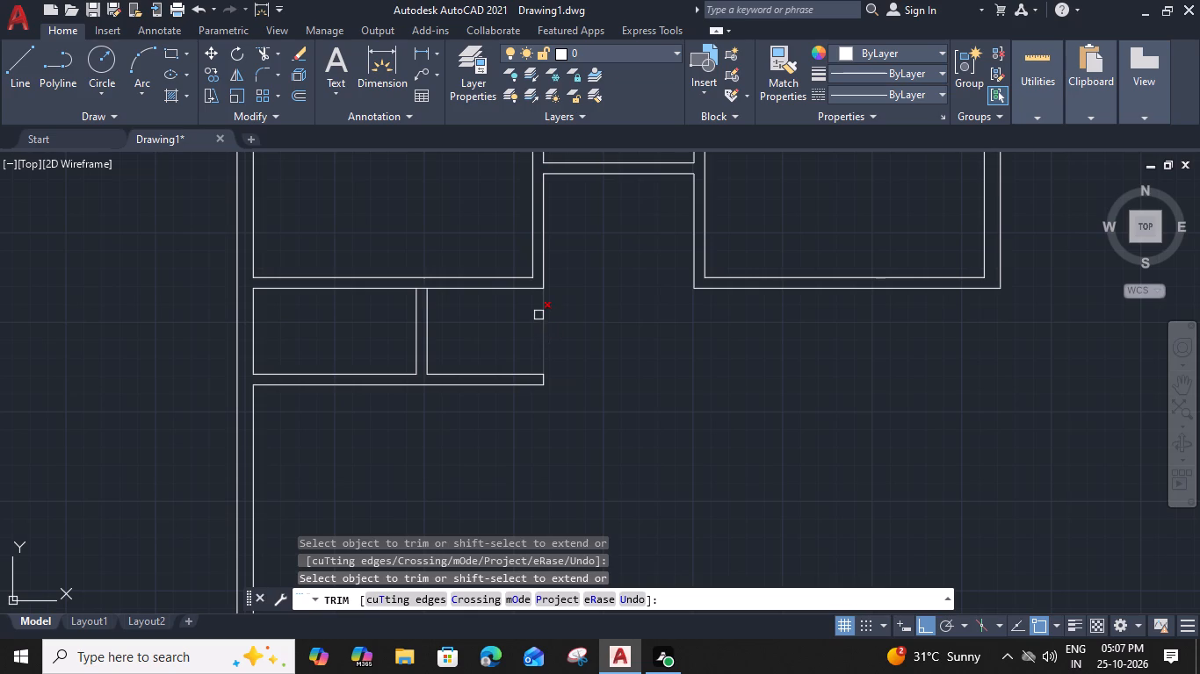
click(543, 317)
Trim the upper horizontal partition's lower line between the two lines of the short vertical partition.
scroll(413, 290, up, 2)
click(438, 280)
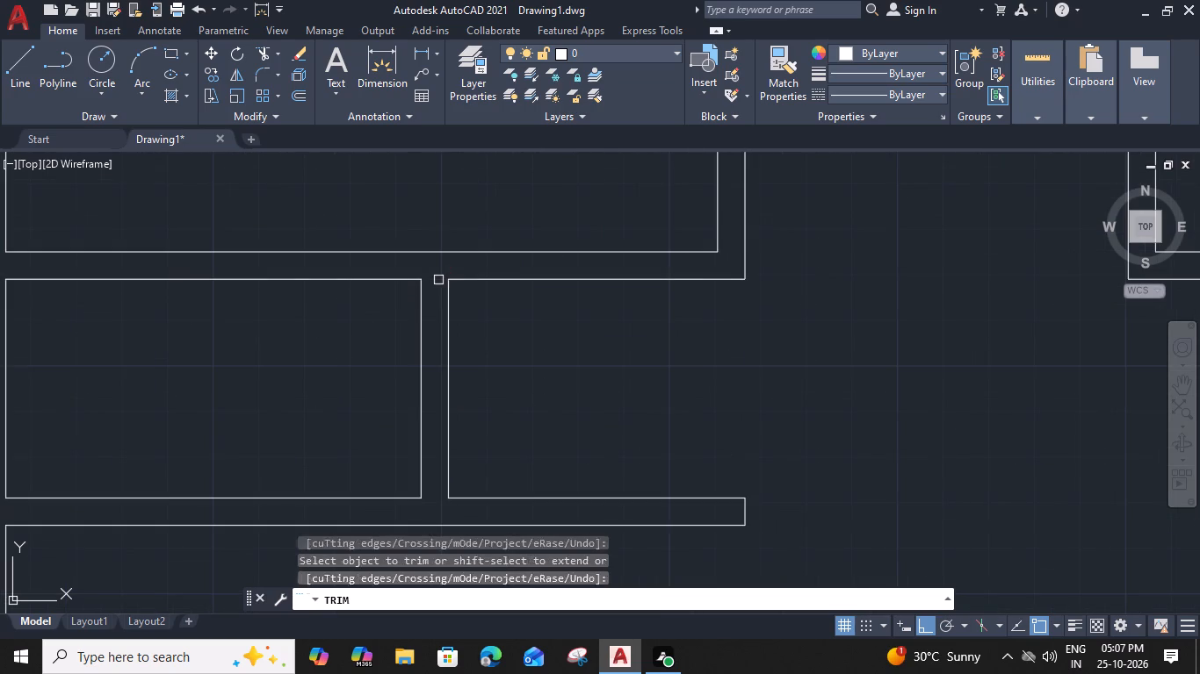
scroll(438, 280, down, 3)
key(Escape)
Offset the lower partition line below the right room 11'1" downward.
middle_drag(452, 396, 414, 298)
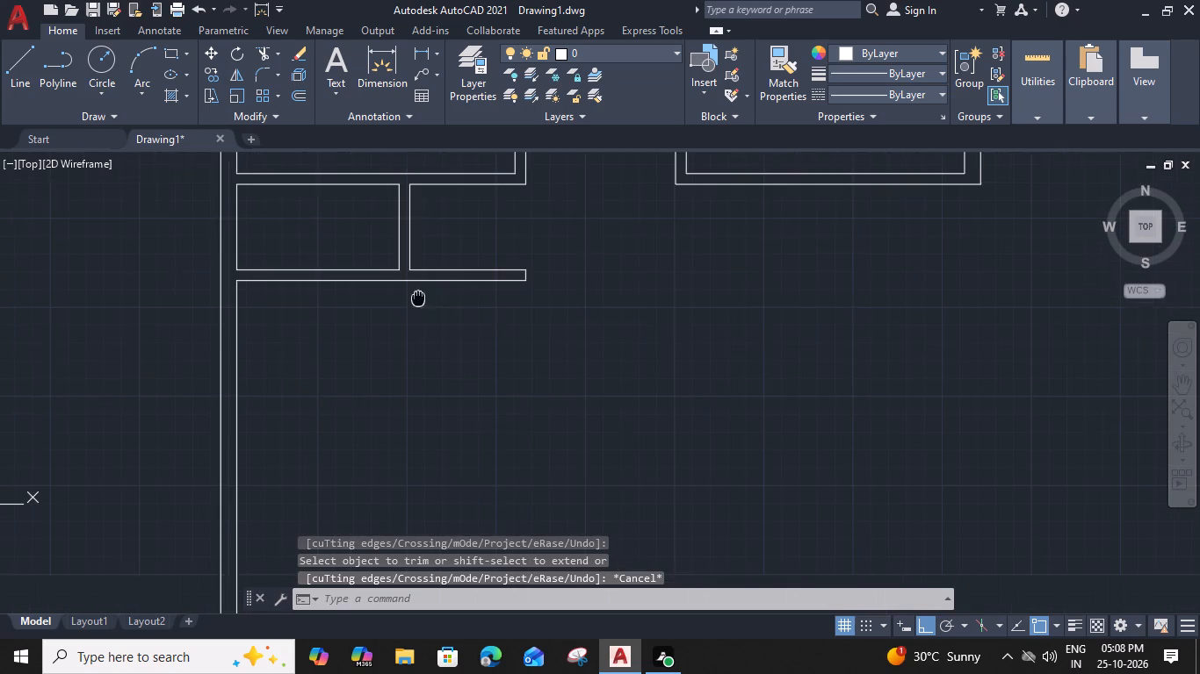
middle_drag(414, 298, 411, 298)
middle_drag(741, 315, 625, 369)
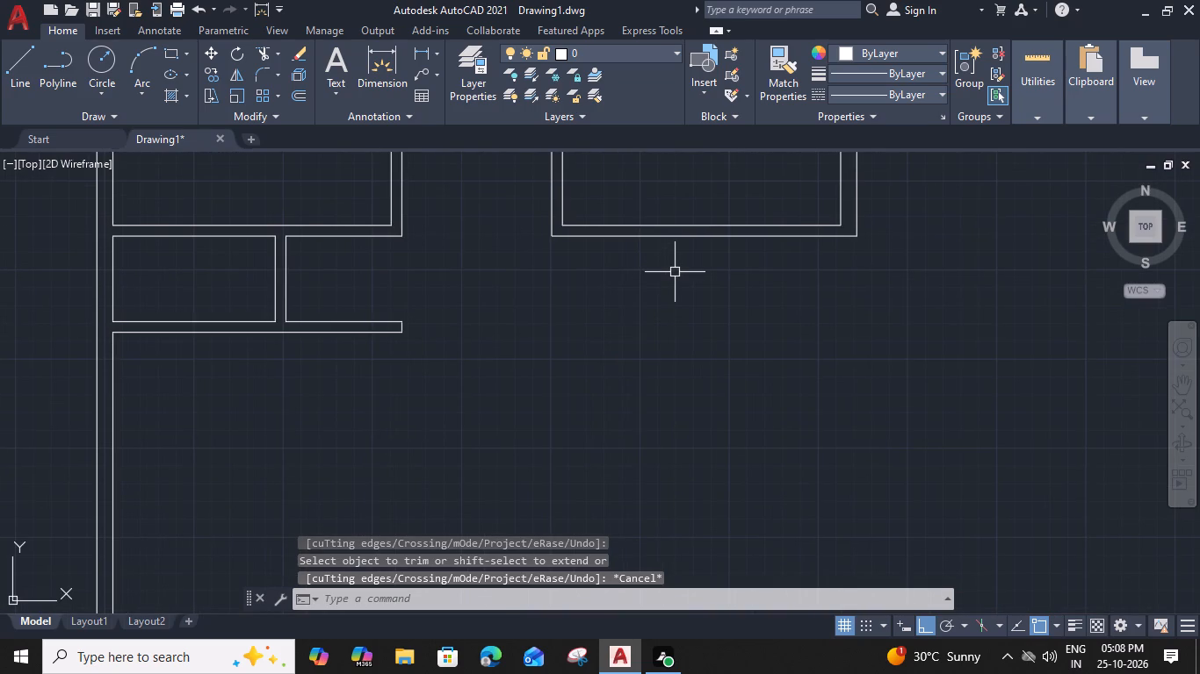
click(691, 238)
text(o)
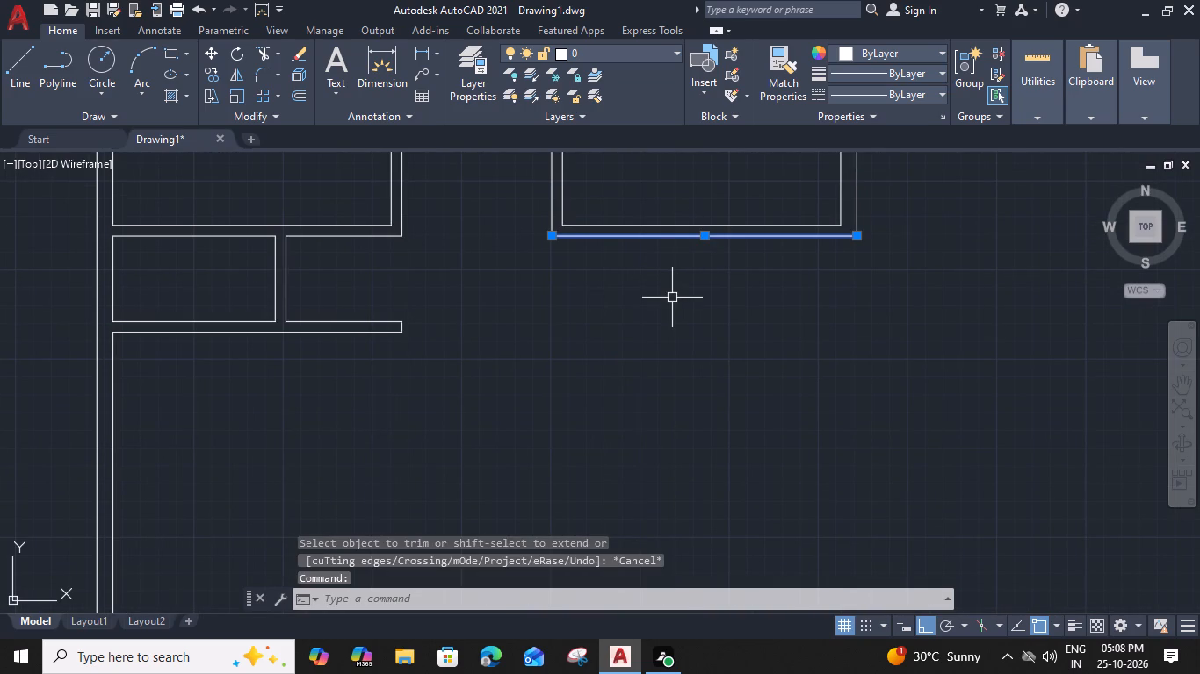
key(space)
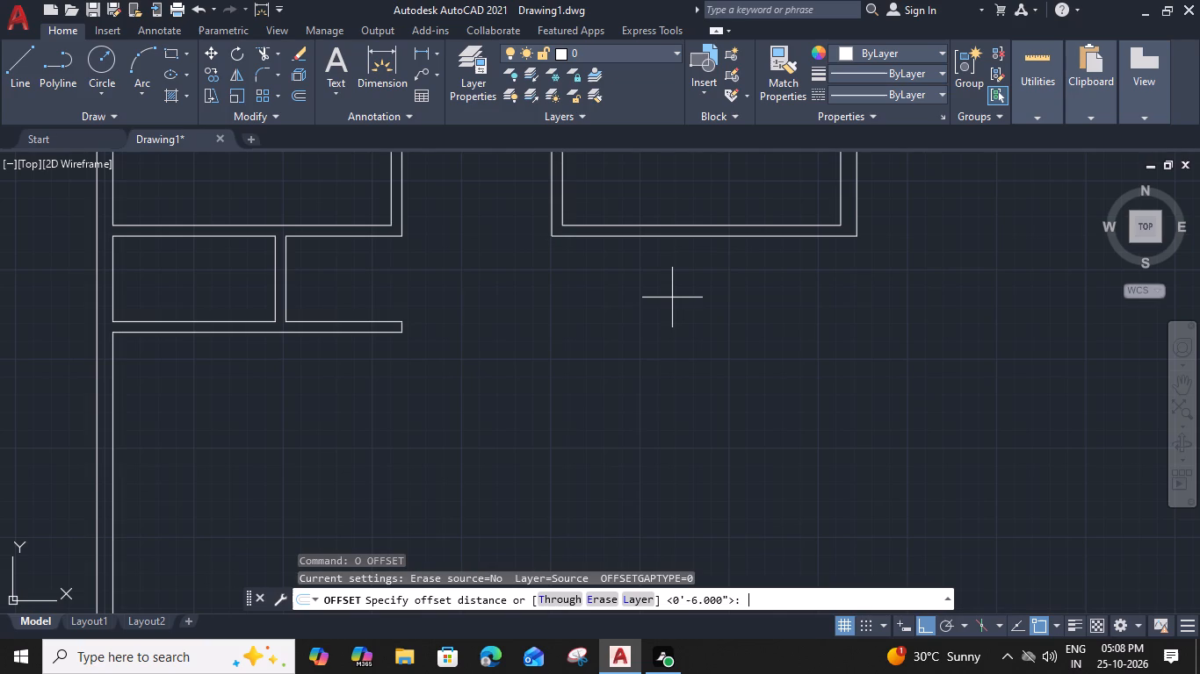
text(11)
key(apostrophe)
key(1)
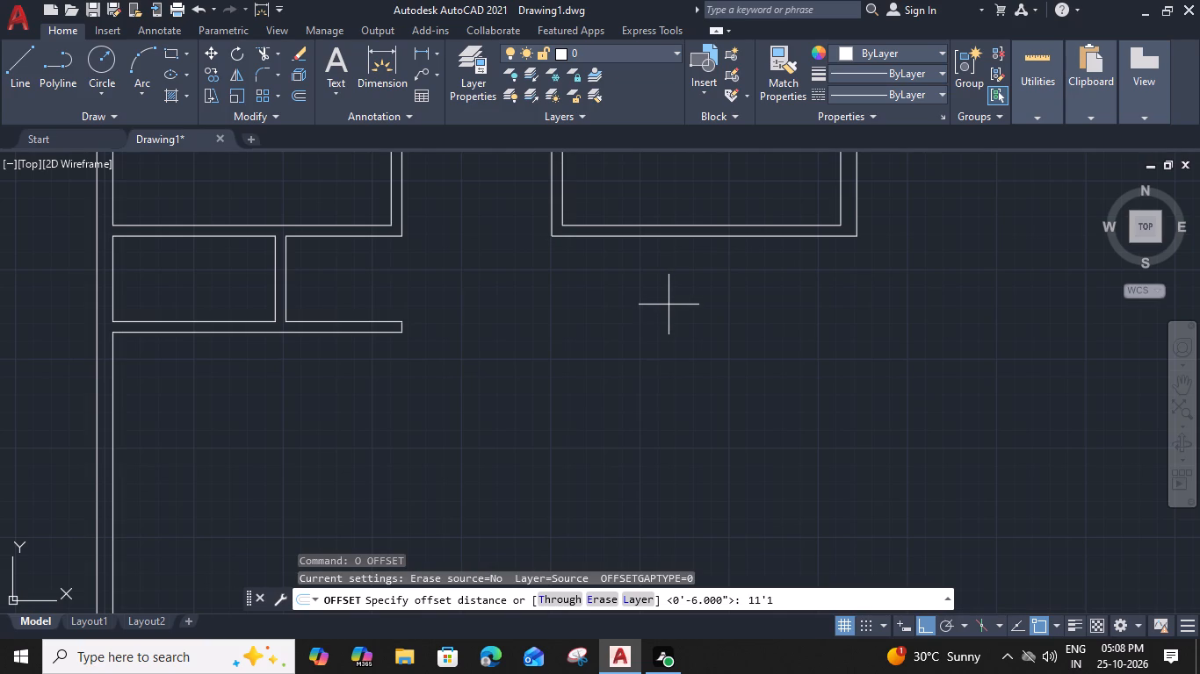
key(shift+quotedbl)
key(Return)
click(663, 490)
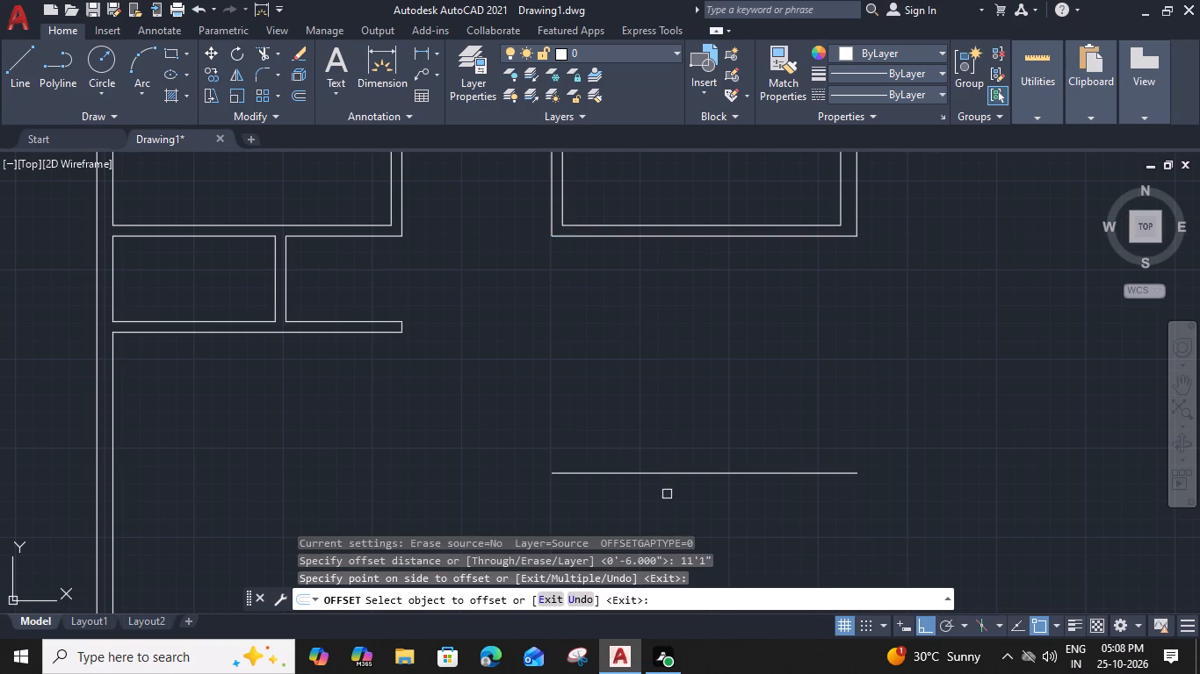
middle_drag(673, 494, 676, 387)
key(Escape)
Offset the new horizontal line below the right room 6" downward to form a partition.
click(687, 365)
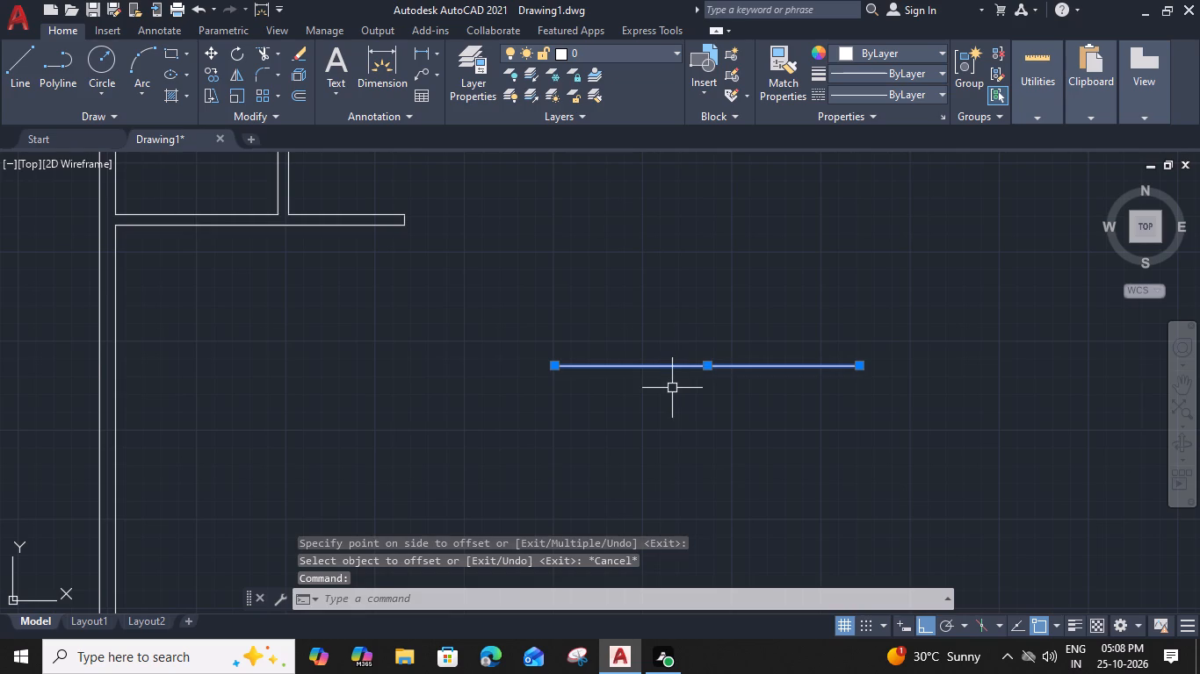
text(o 6")
key(Return)
click(669, 438)
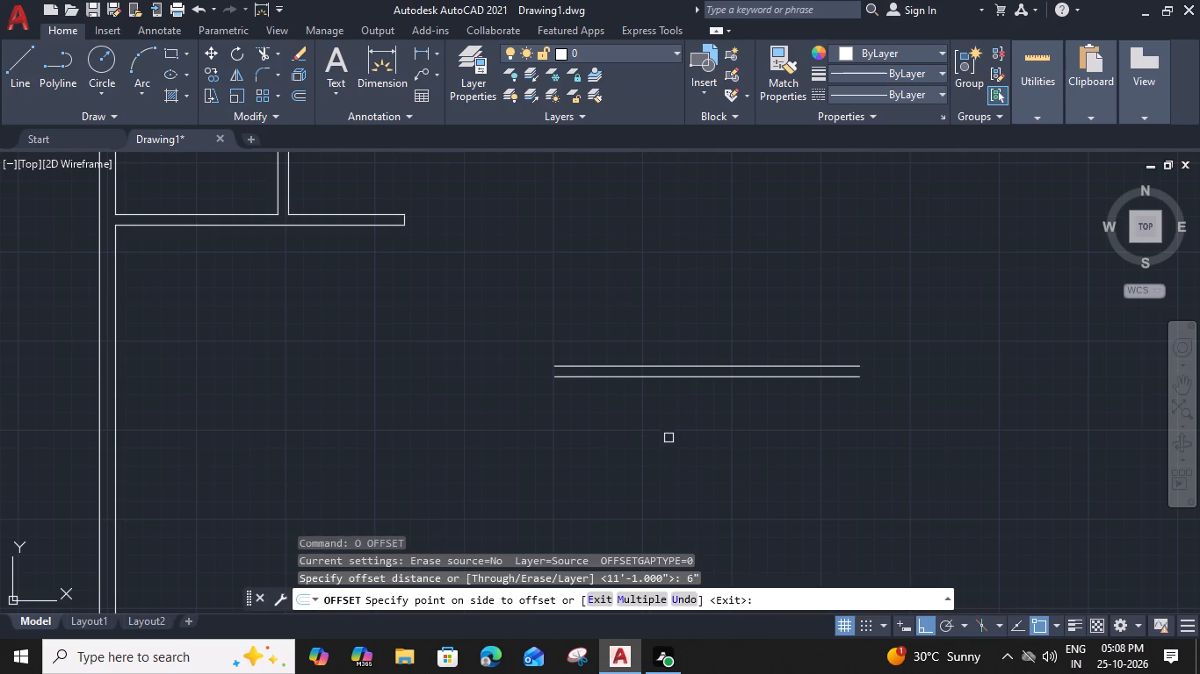
key(Escape)
Offset the lower line of the new right-side partition 6' downward.
middle_drag(674, 445, 659, 401)
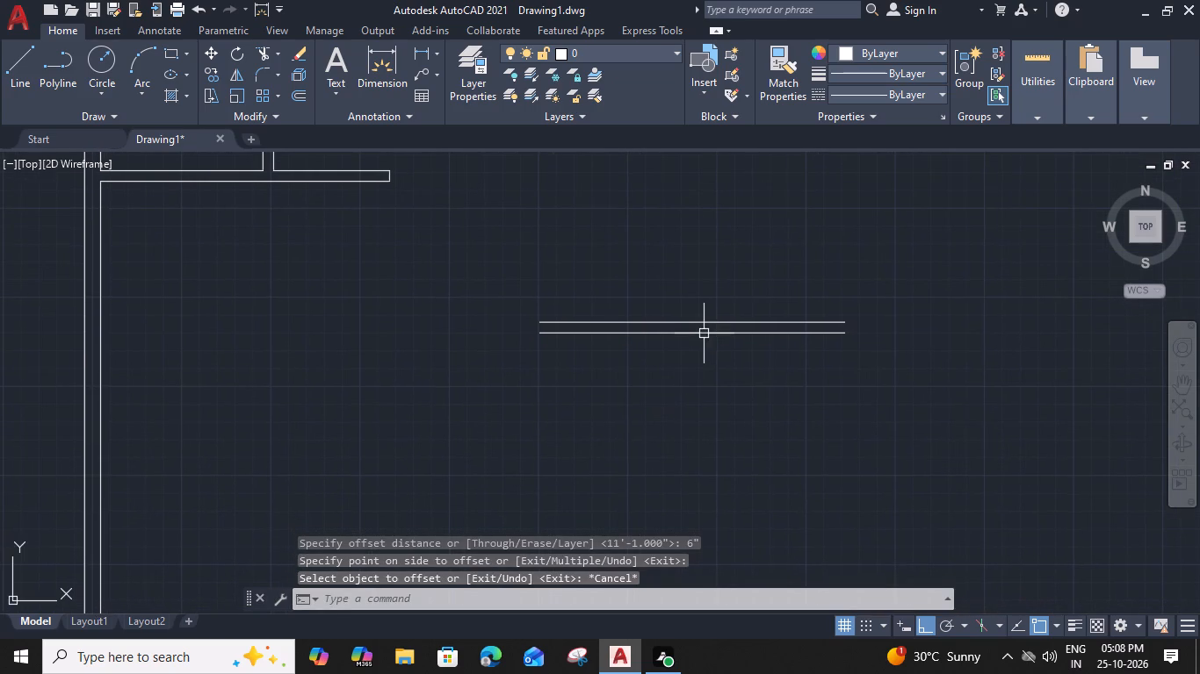
click(704, 333)
text(o)
key(space)
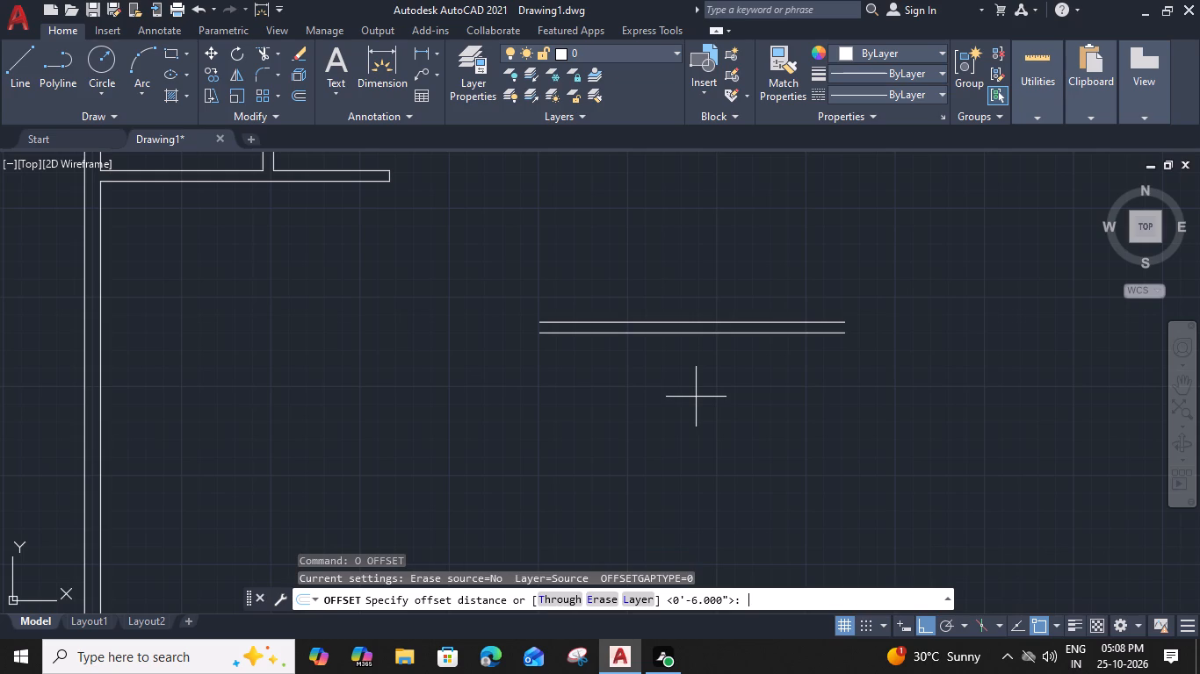
text(6')
key(space)
click(688, 457)
middle_drag(692, 505, 691, 506)
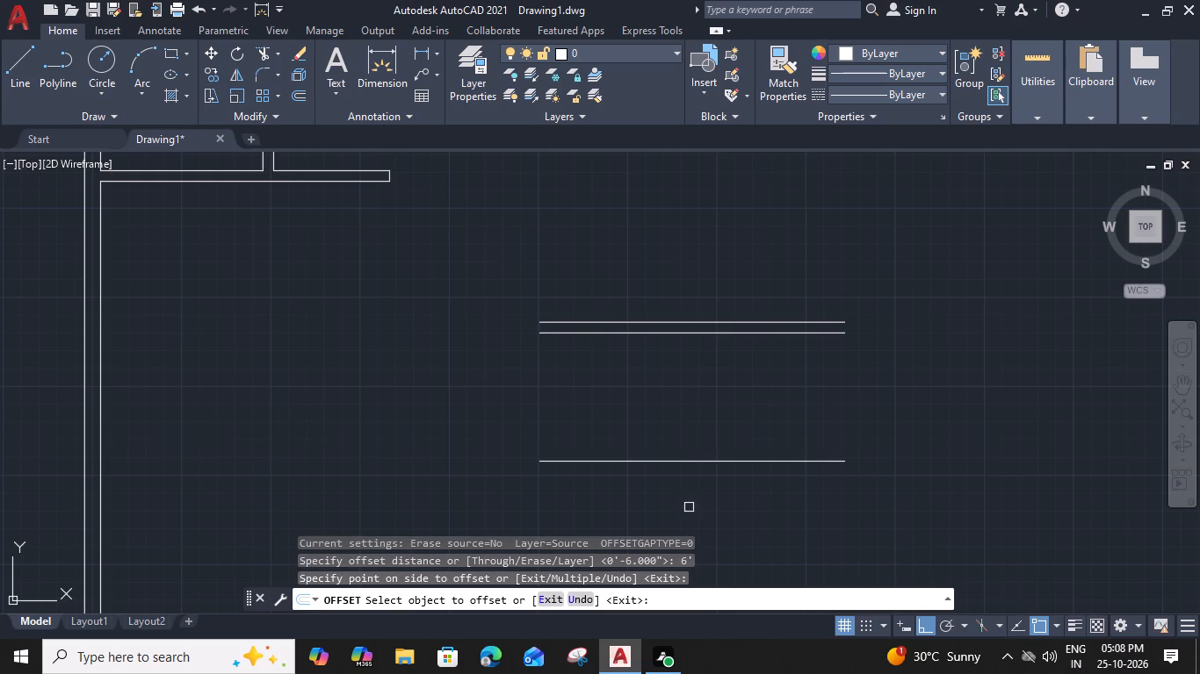
middle_drag(691, 506, 684, 417)
key(Escape)
Offset the newest horizontal line on the right side 9" downward to form a wall.
click(702, 375)
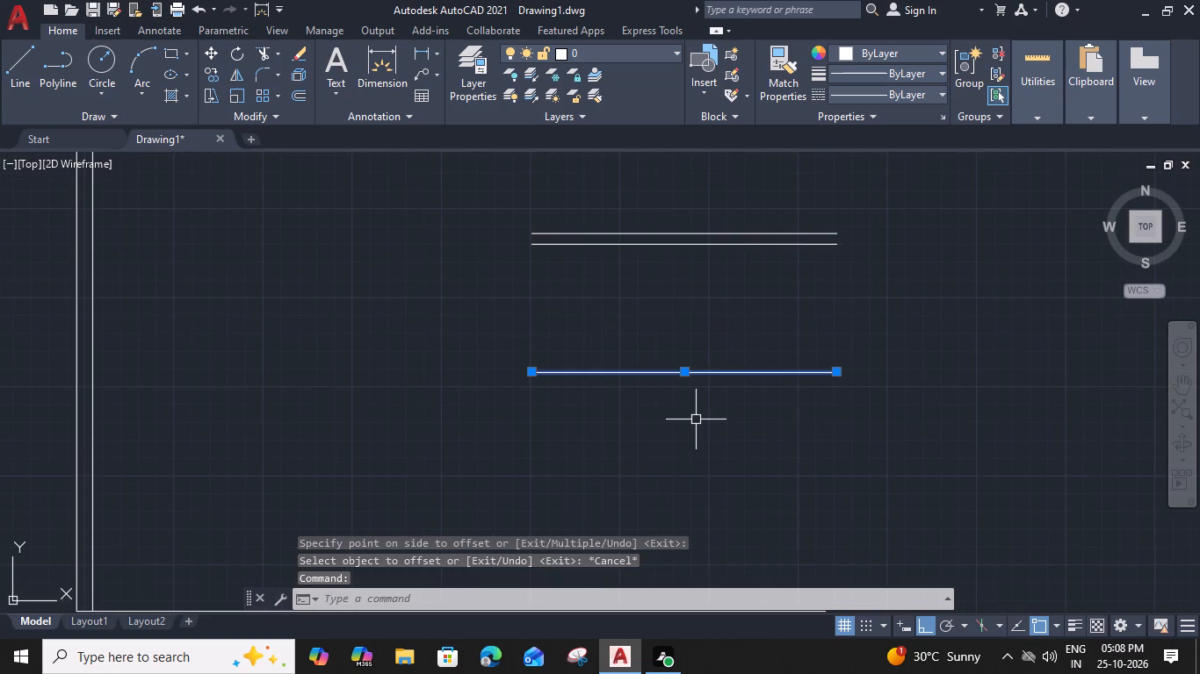
text(o 9")
key(Return)
click(687, 457)
key(Escape)
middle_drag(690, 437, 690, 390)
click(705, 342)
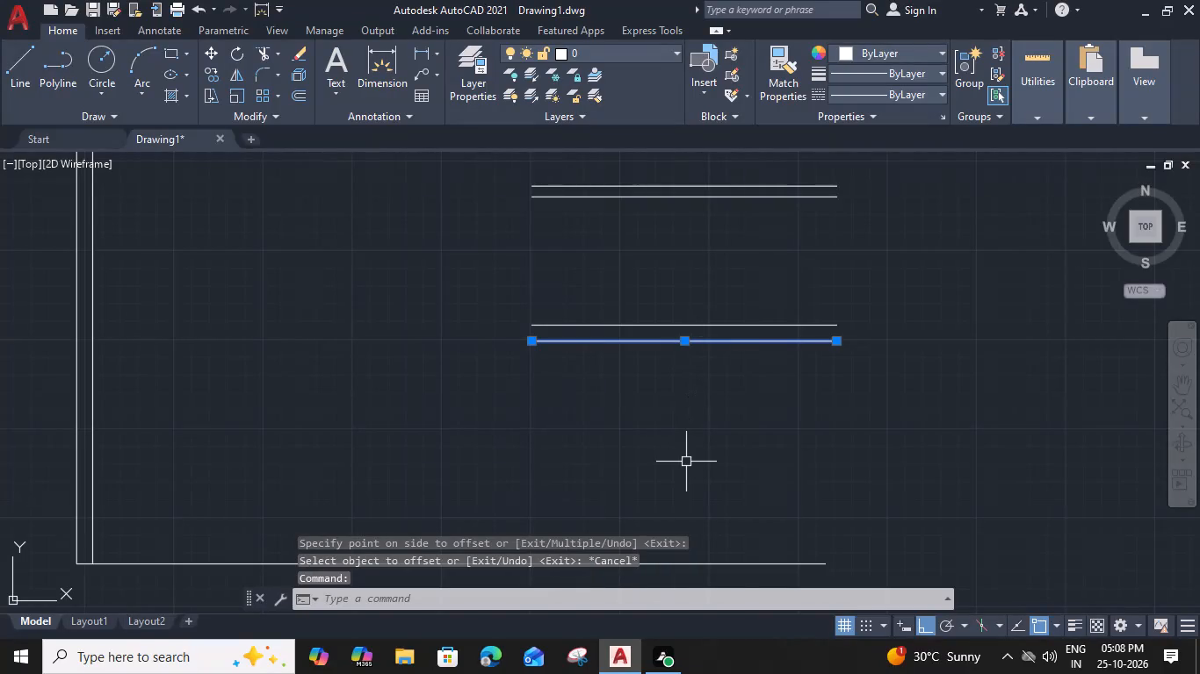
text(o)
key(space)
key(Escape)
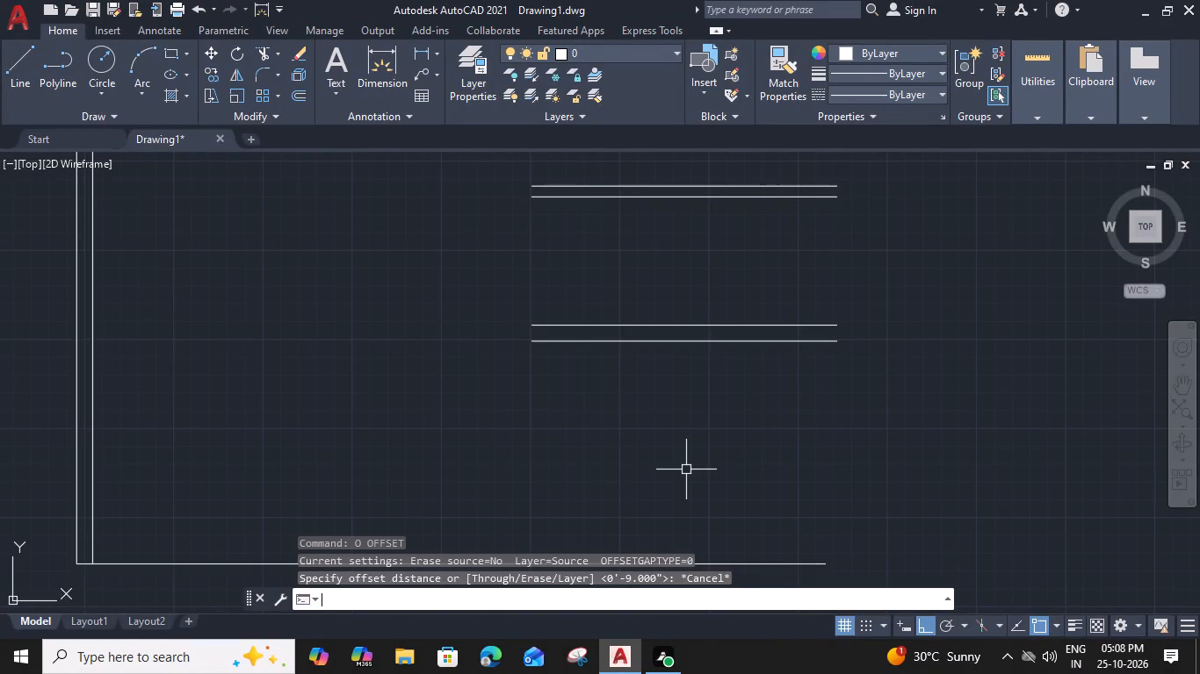
Measure the distance from the lower line of the new 9" wall to the plan's bottom wall line.
text(mea)
key(space)
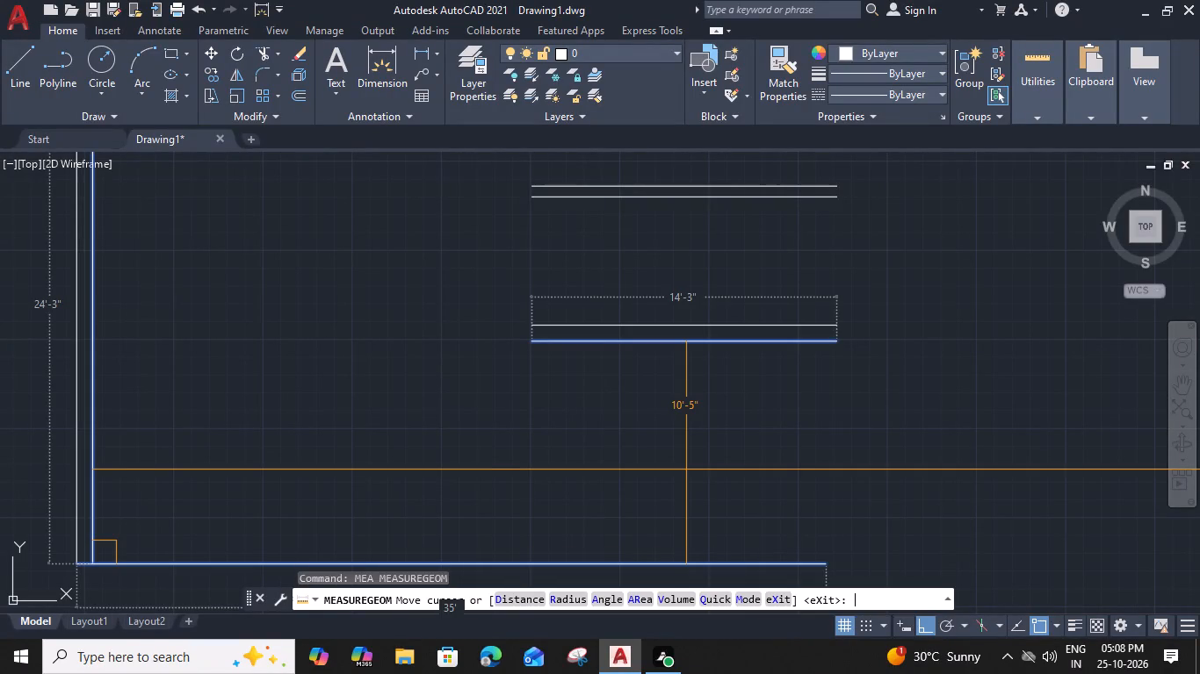
key(Escape)
Offset the plan's bottom wall line 6" downward.
middle_drag(799, 444, 639, 441)
scroll(641, 432, down, 2)
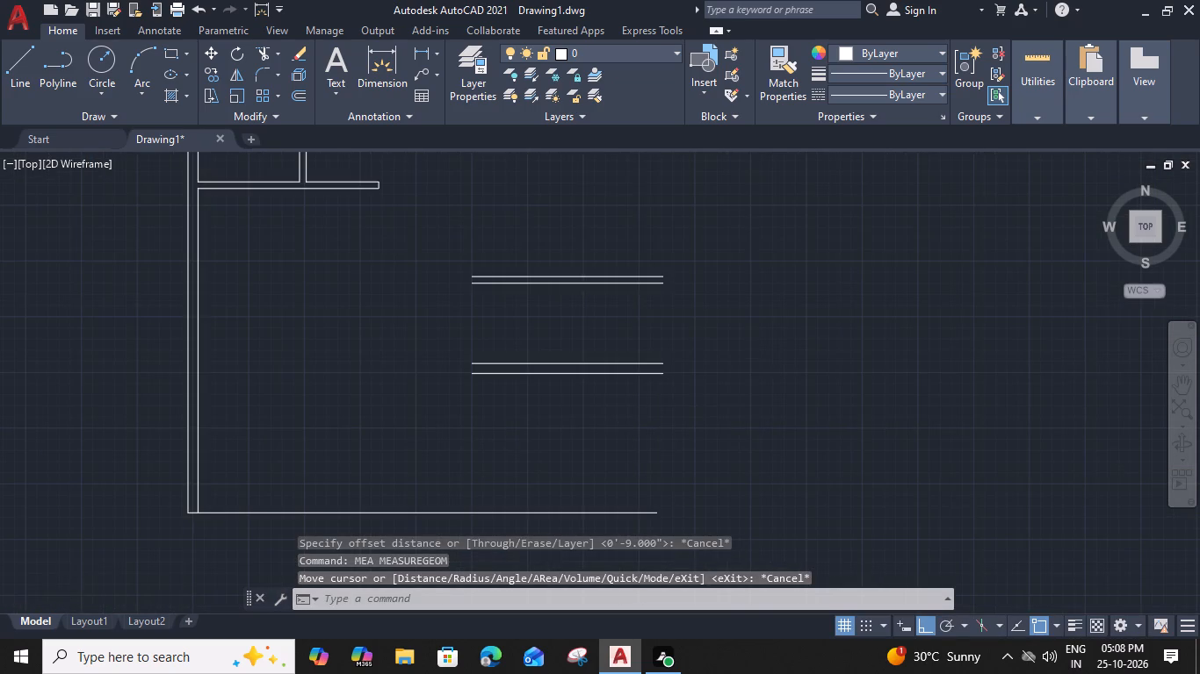
middle_drag(667, 408, 652, 404)
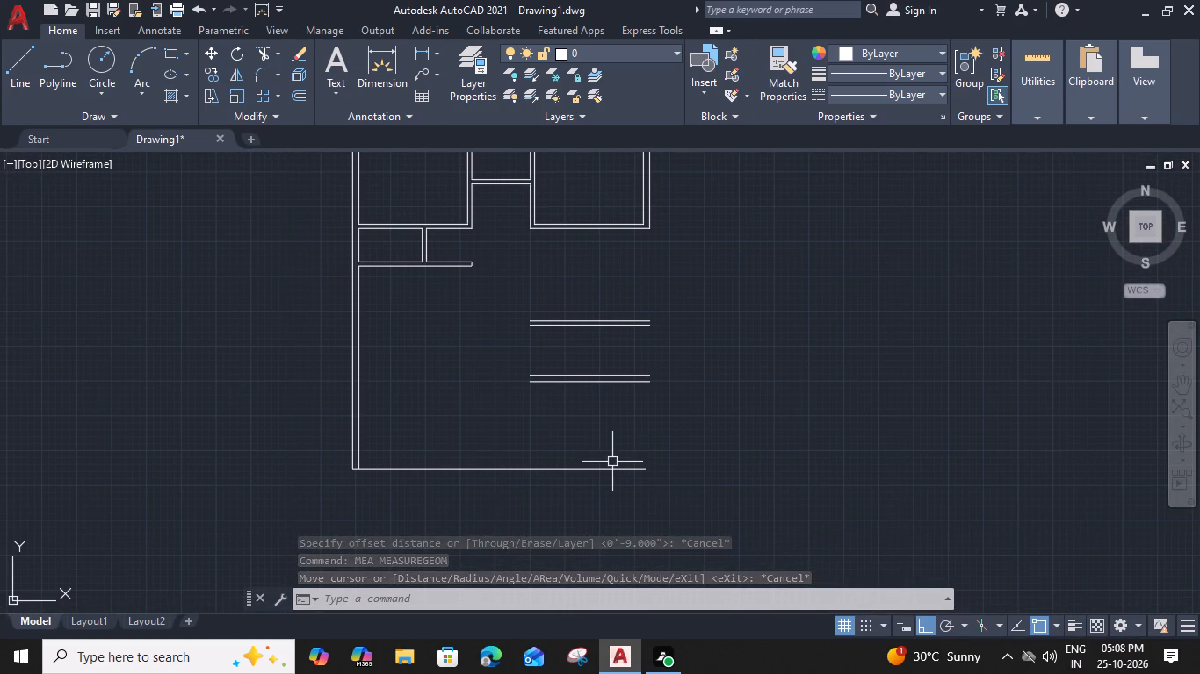
click(609, 471)
text(o 6")
key(Return)
click(596, 515)
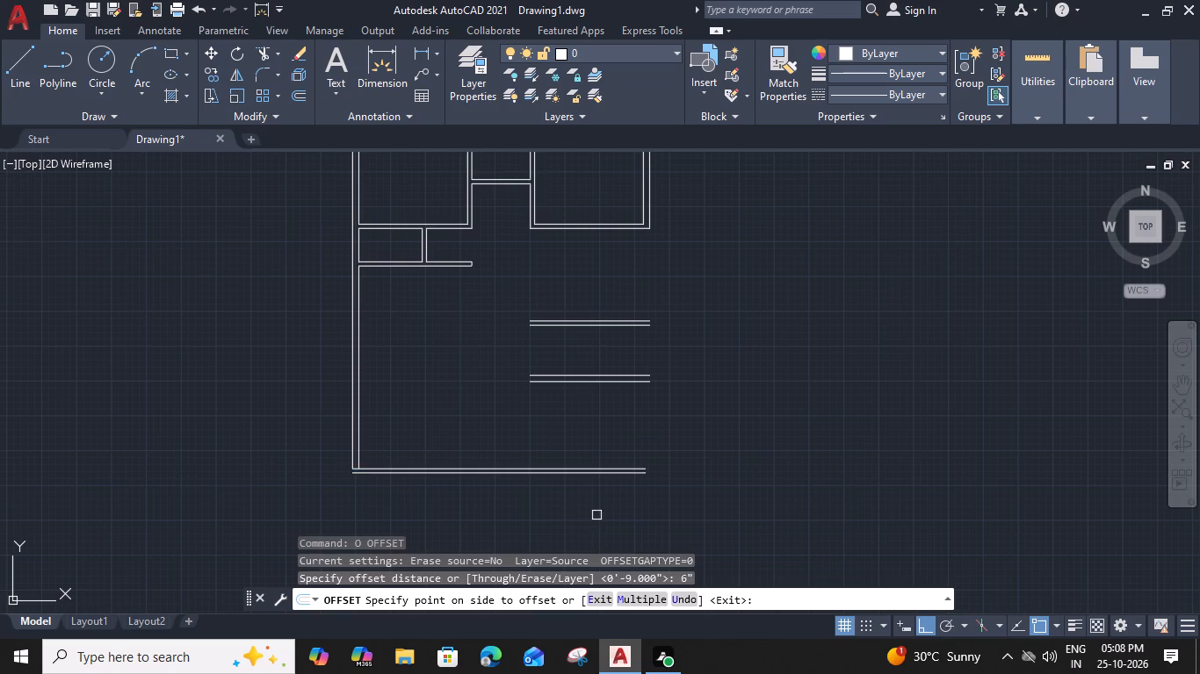
key(Escape)
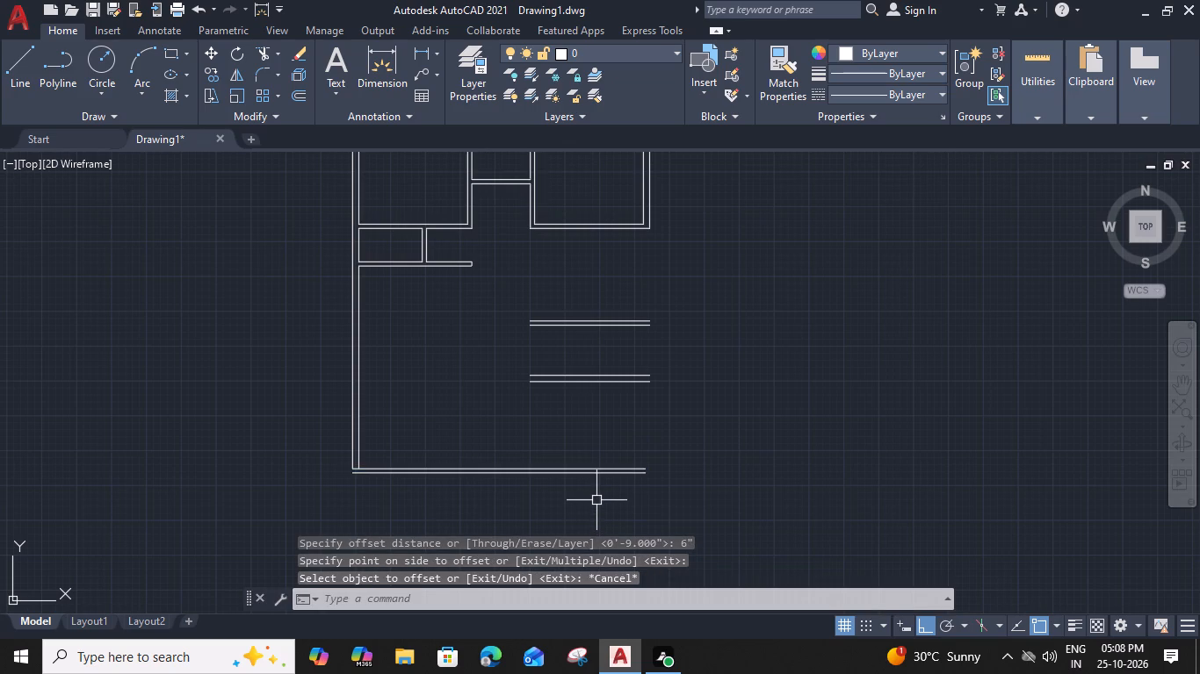
Fillet the right outer wall's outer line with the outermost bottom line to form a sharp corner.
middle_drag(518, 412, 497, 412)
text(f)
key(space)
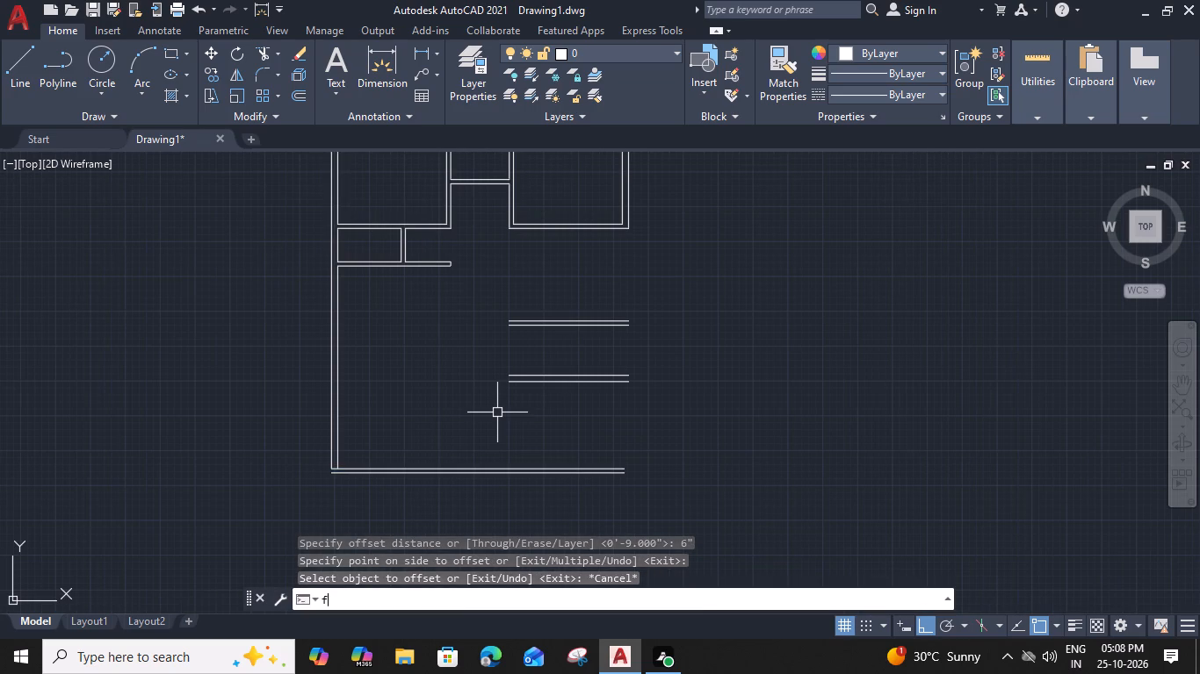
click(629, 214)
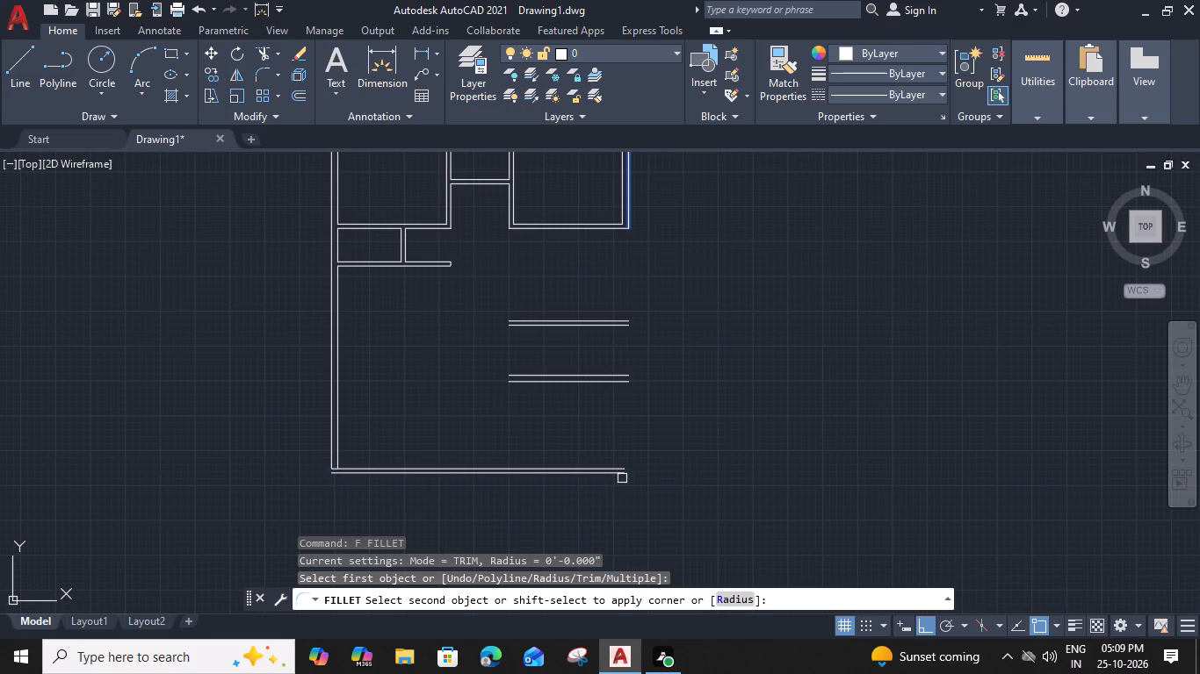
click(616, 475)
Fillet the right outer wall's inner line with the inner bottom line to form a sharp corner.
key(space)
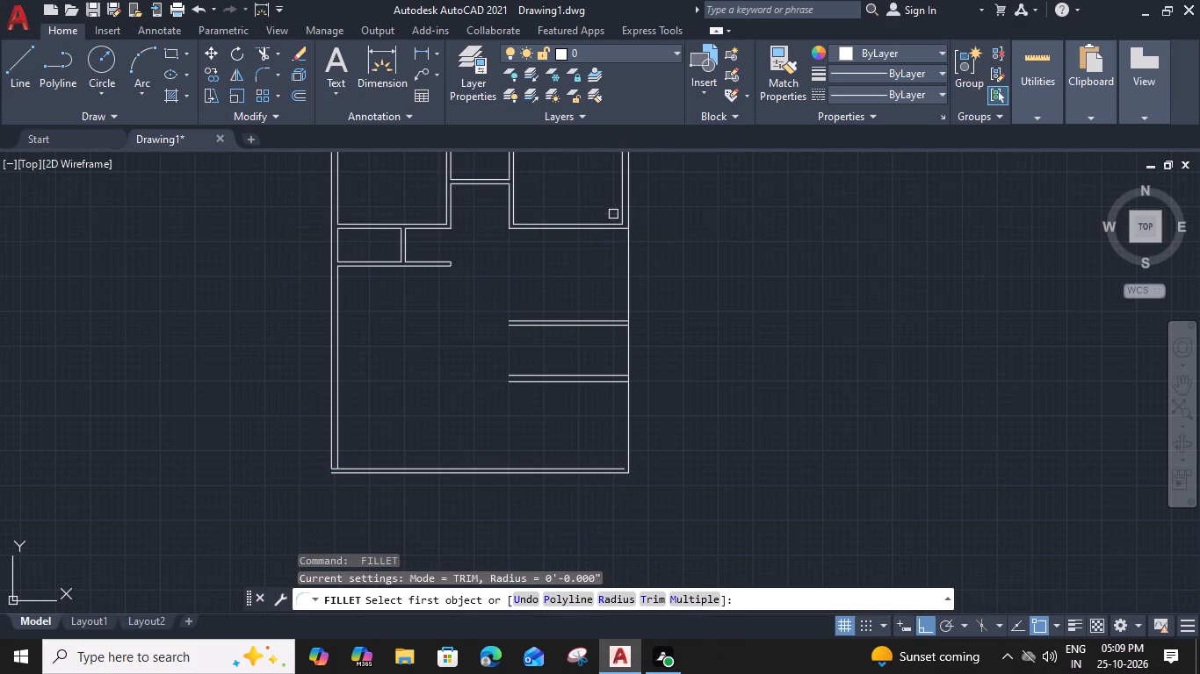
click(619, 206)
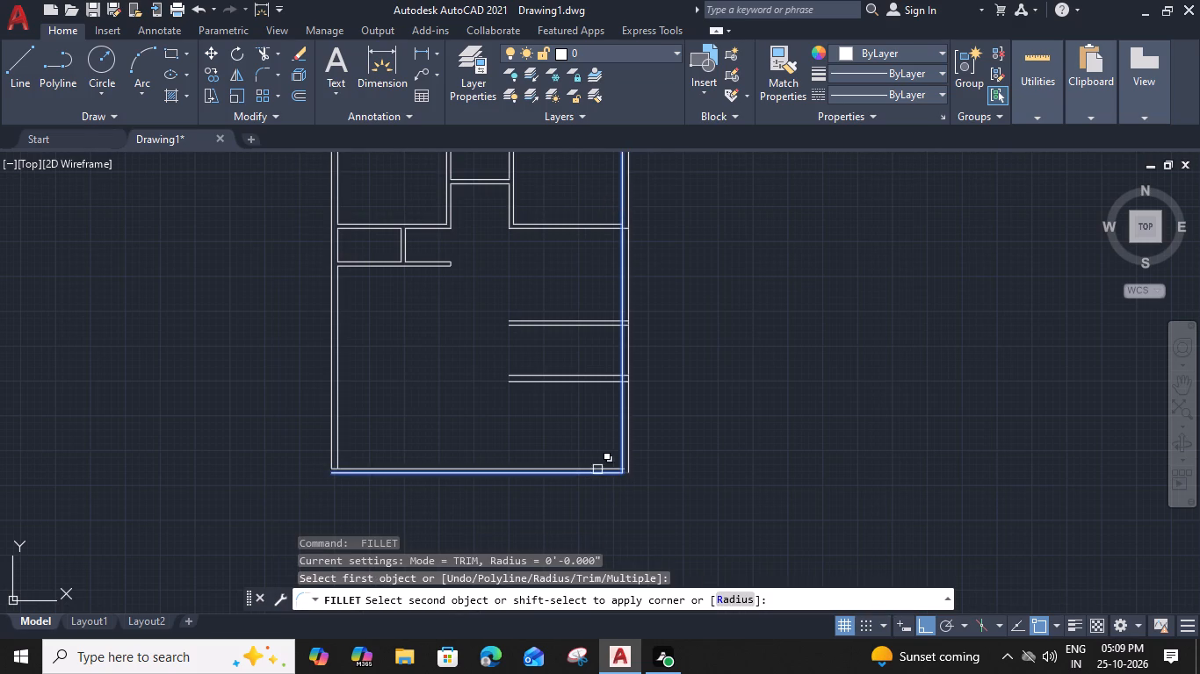
click(613, 465)
Trim the right-side 6" partition's line ends inside the right outer wall and the wall's inner line across the partition.
middle_drag(555, 412, 567, 419)
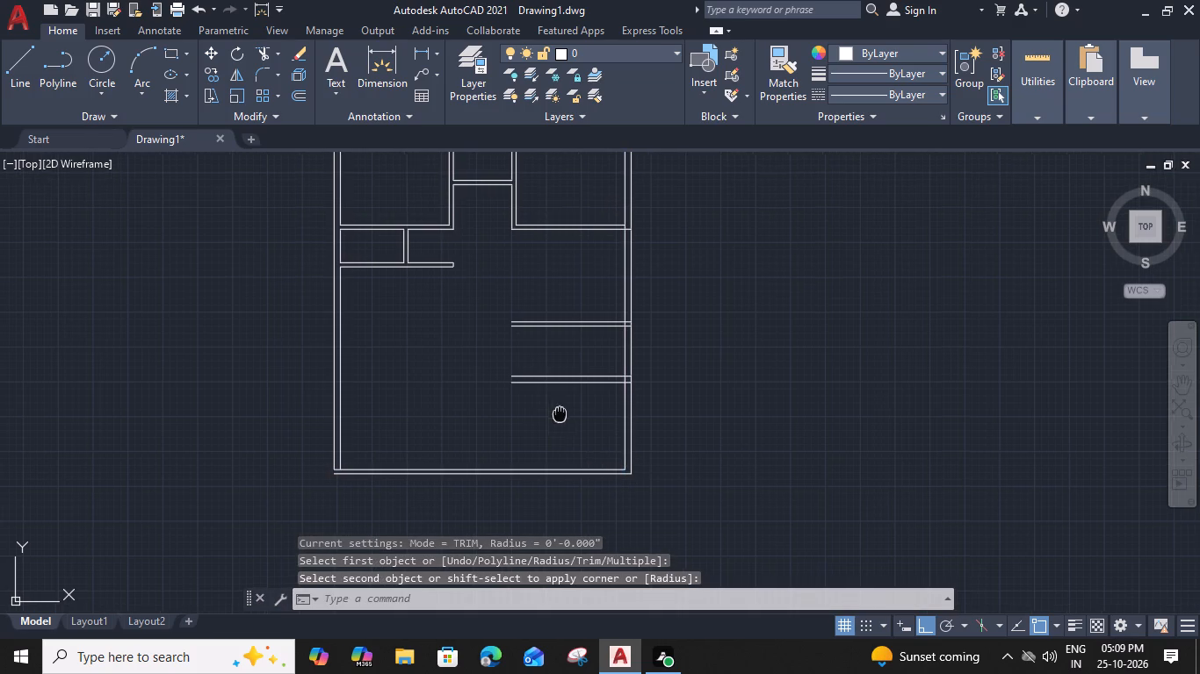
middle_drag(567, 419, 580, 427)
text(tr)
key(space)
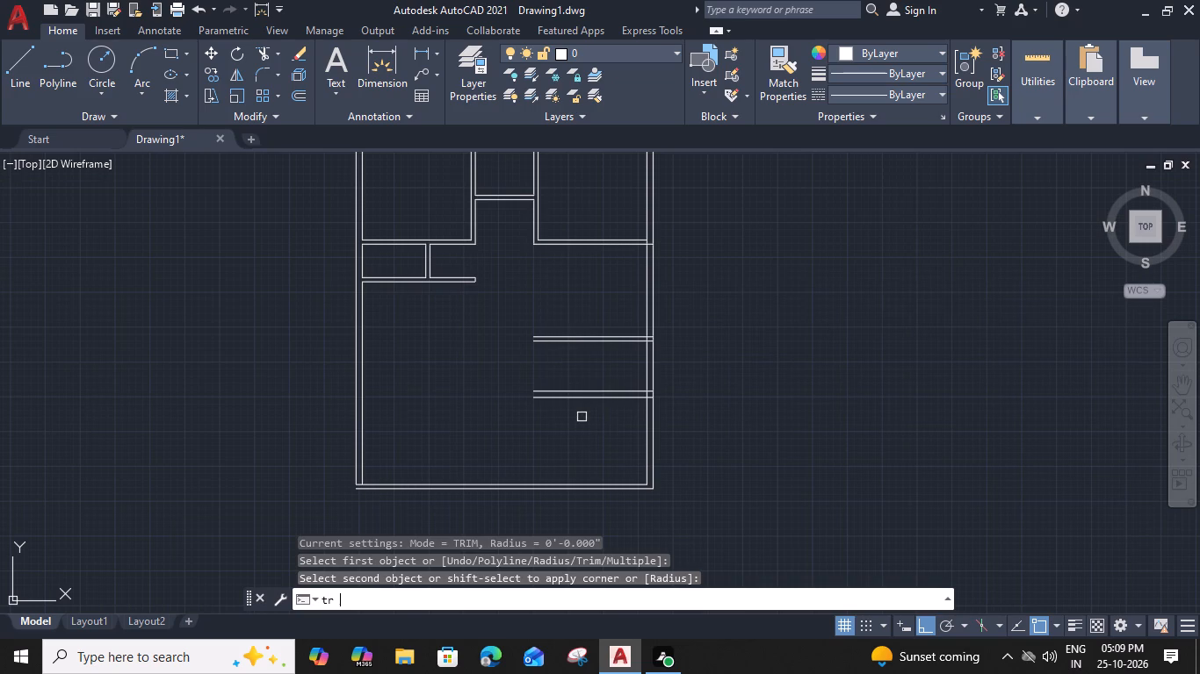
scroll(654, 350, up, 3)
click(636, 285)
click(639, 335)
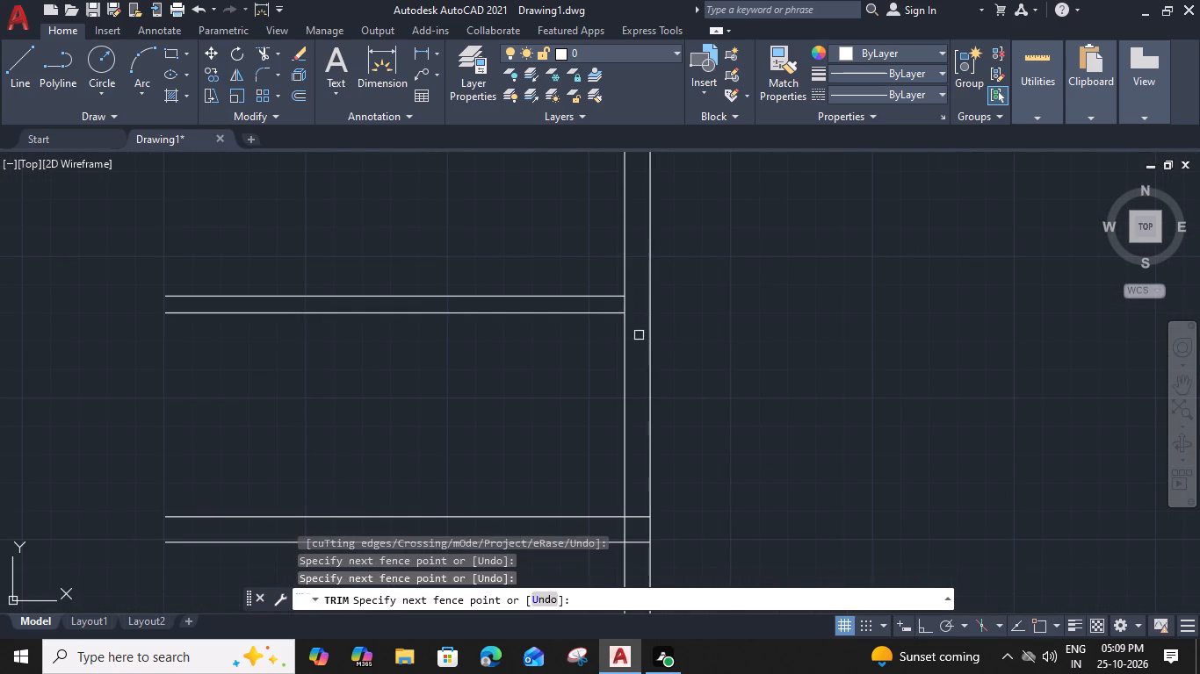
click(629, 304)
Trim the lower horizontal wall's line ends inside the right outer wall and the outer wall's inner line across their junction.
middle_drag(618, 513, 620, 434)
click(625, 452)
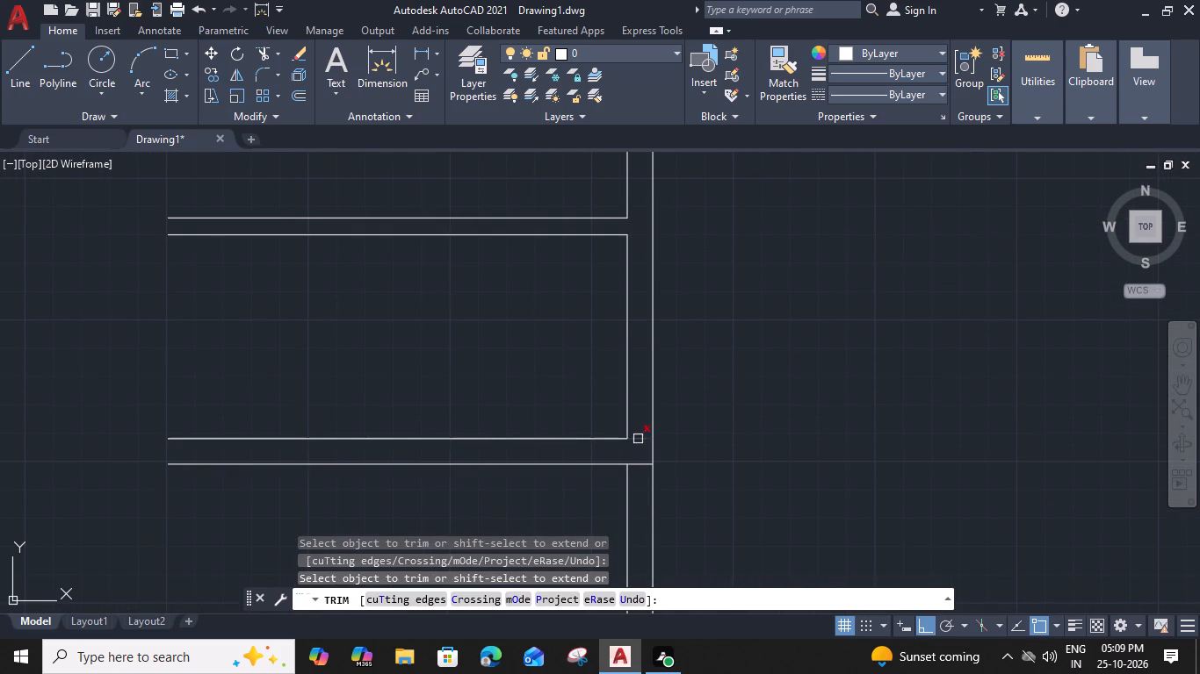
click(638, 439)
click(639, 465)
Trim the upper-right room's bottom partition line inside the right outer wall and the wall's inner line across that partition.
scroll(639, 462, down, 2)
middle_drag(640, 387, 635, 491)
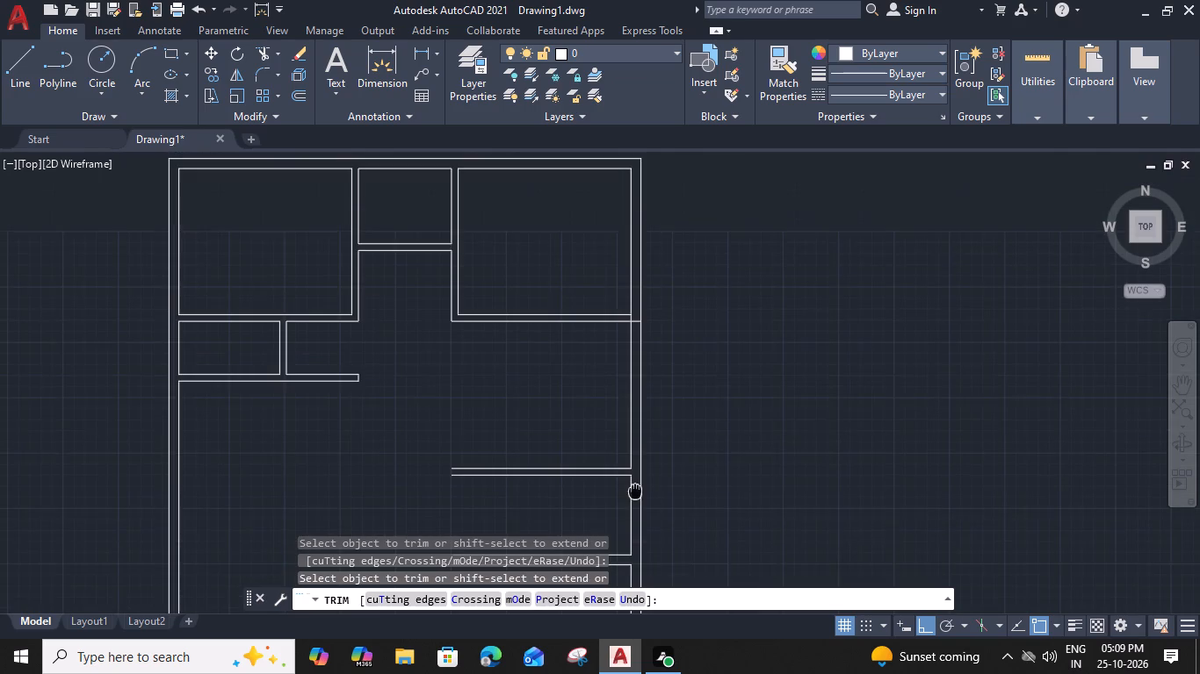
scroll(640, 269, up, 2)
click(633, 392)
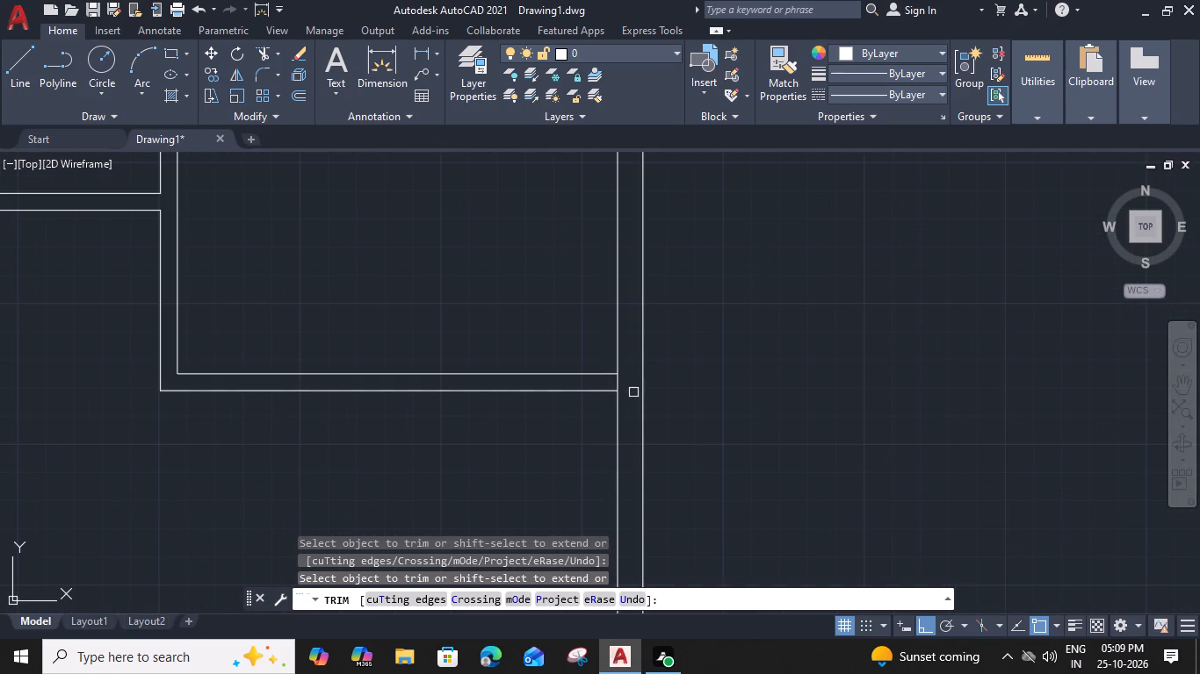
scroll(631, 390, up, 1)
click(610, 376)
scroll(610, 376, down, 4)
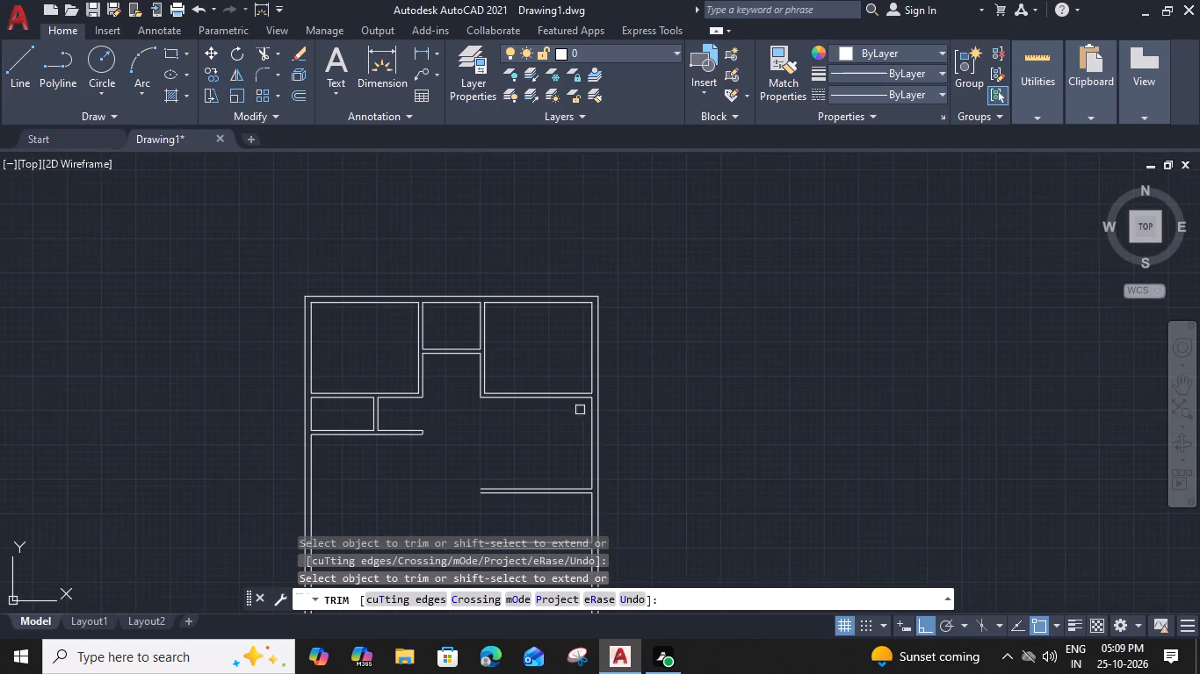
middle_drag(580, 416, 620, 316)
key(Escape)
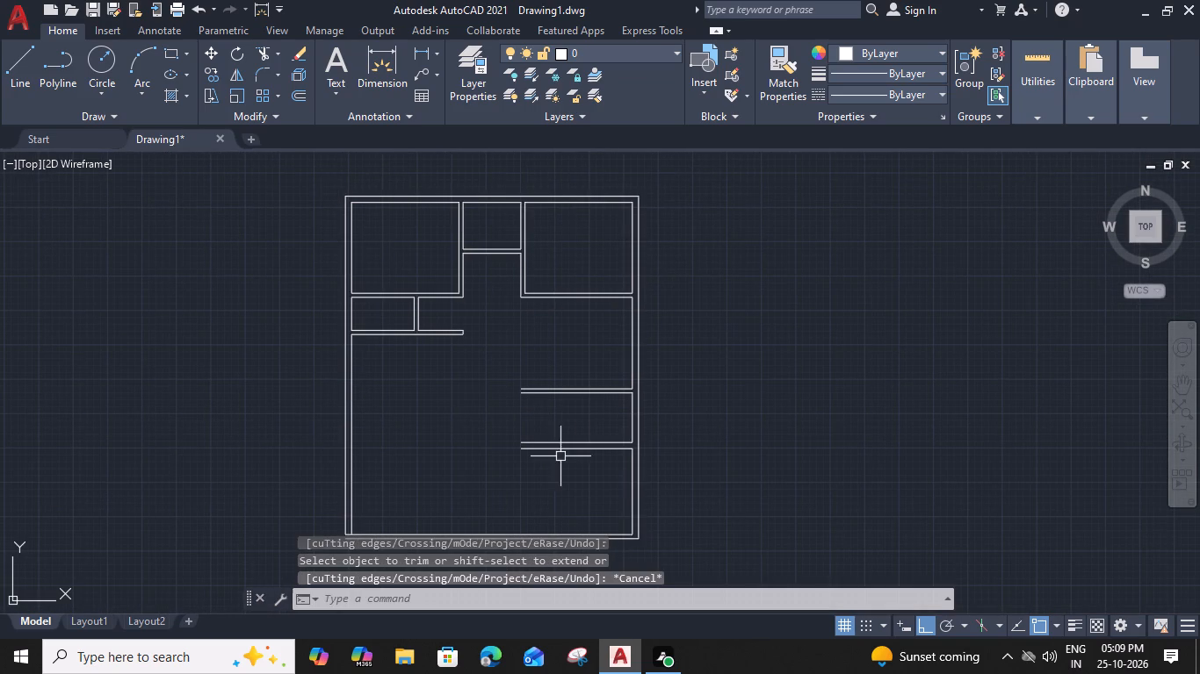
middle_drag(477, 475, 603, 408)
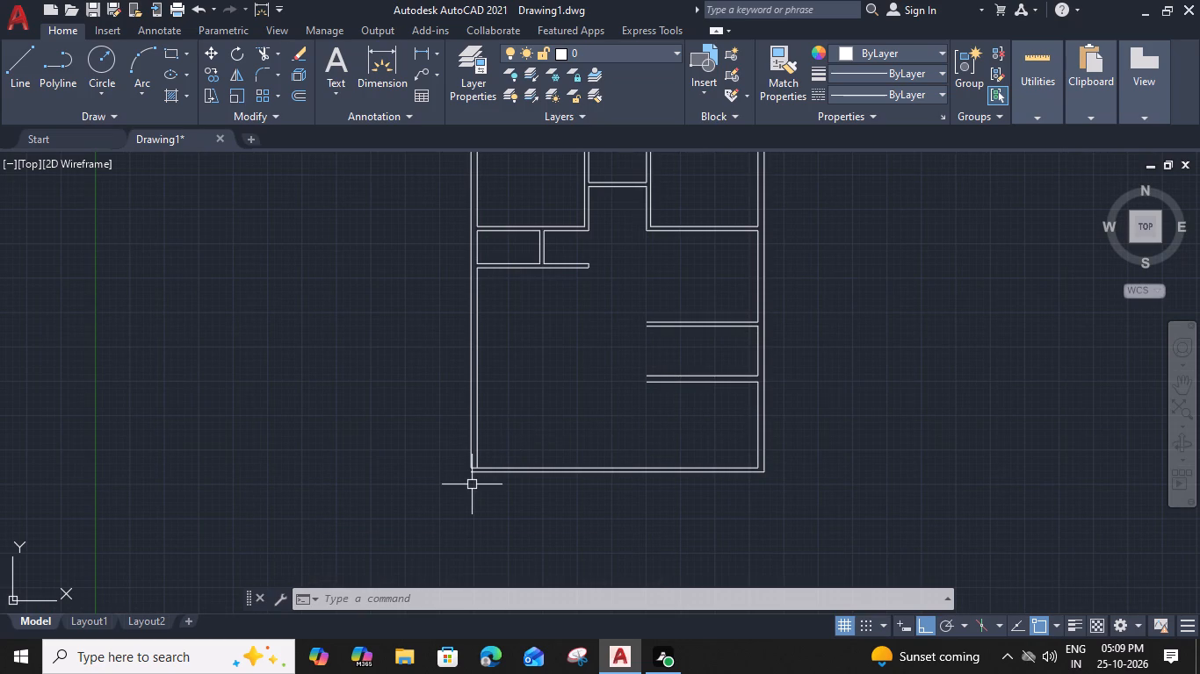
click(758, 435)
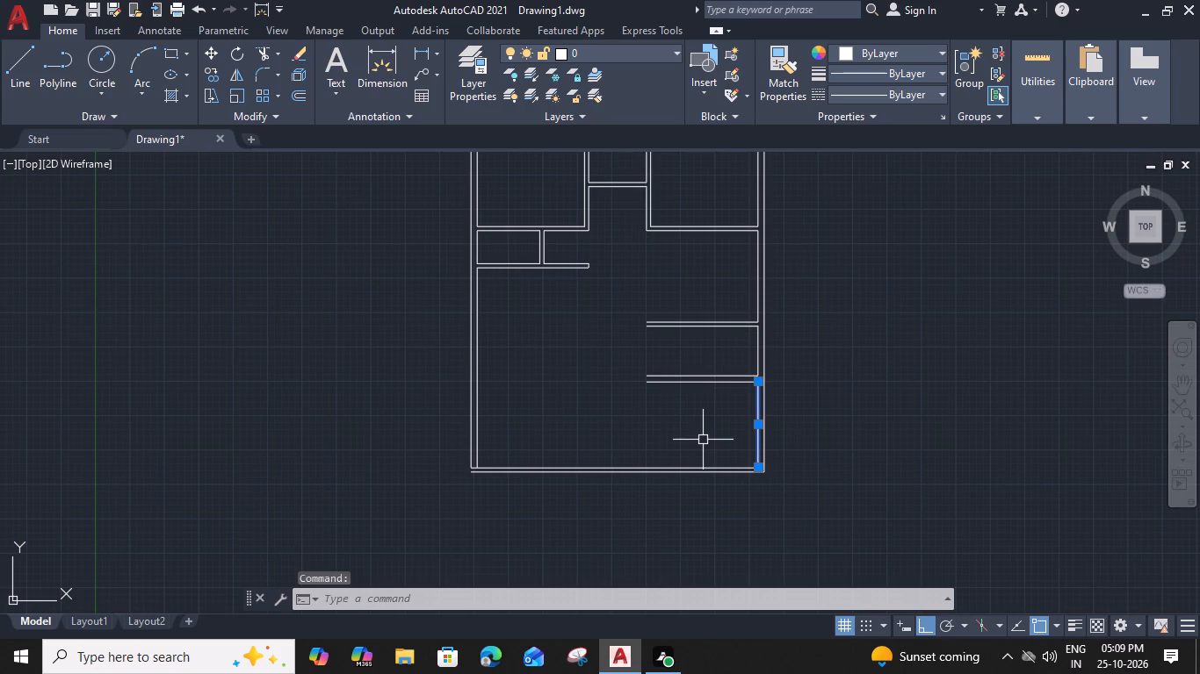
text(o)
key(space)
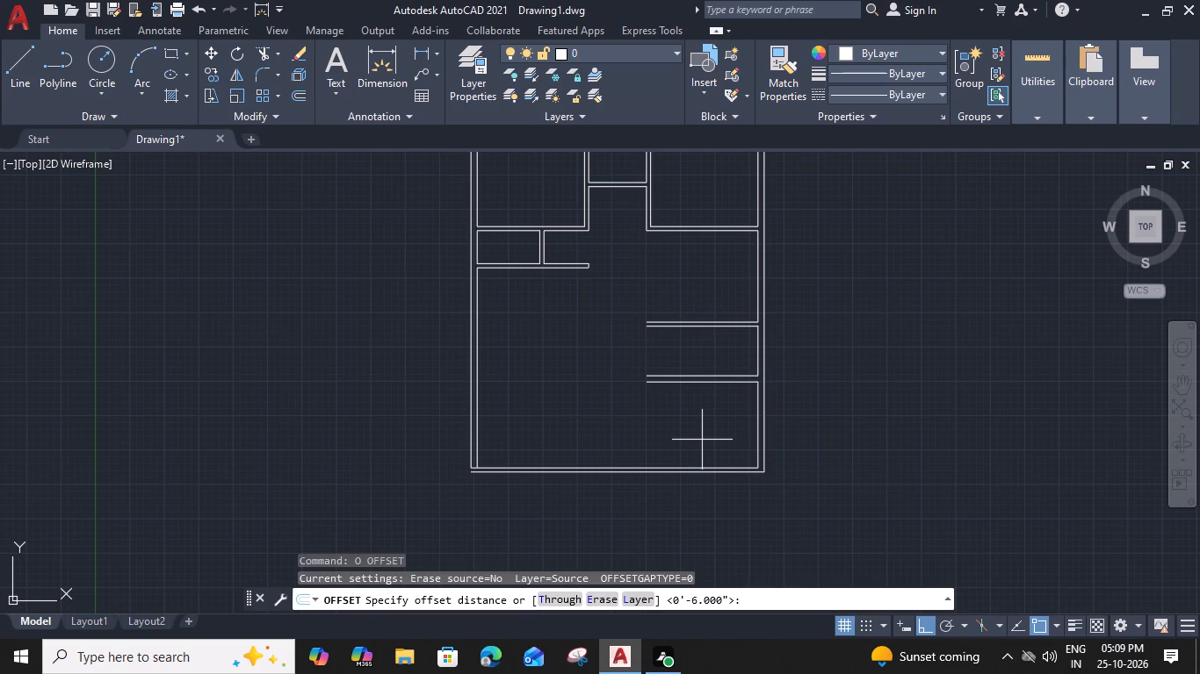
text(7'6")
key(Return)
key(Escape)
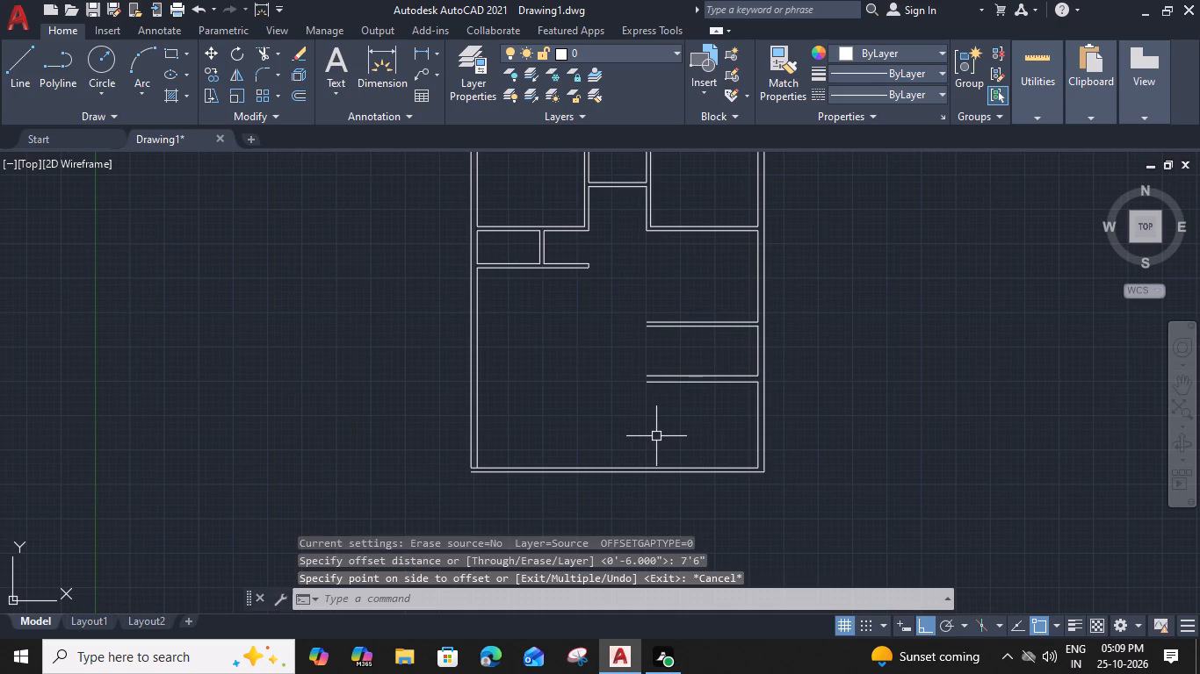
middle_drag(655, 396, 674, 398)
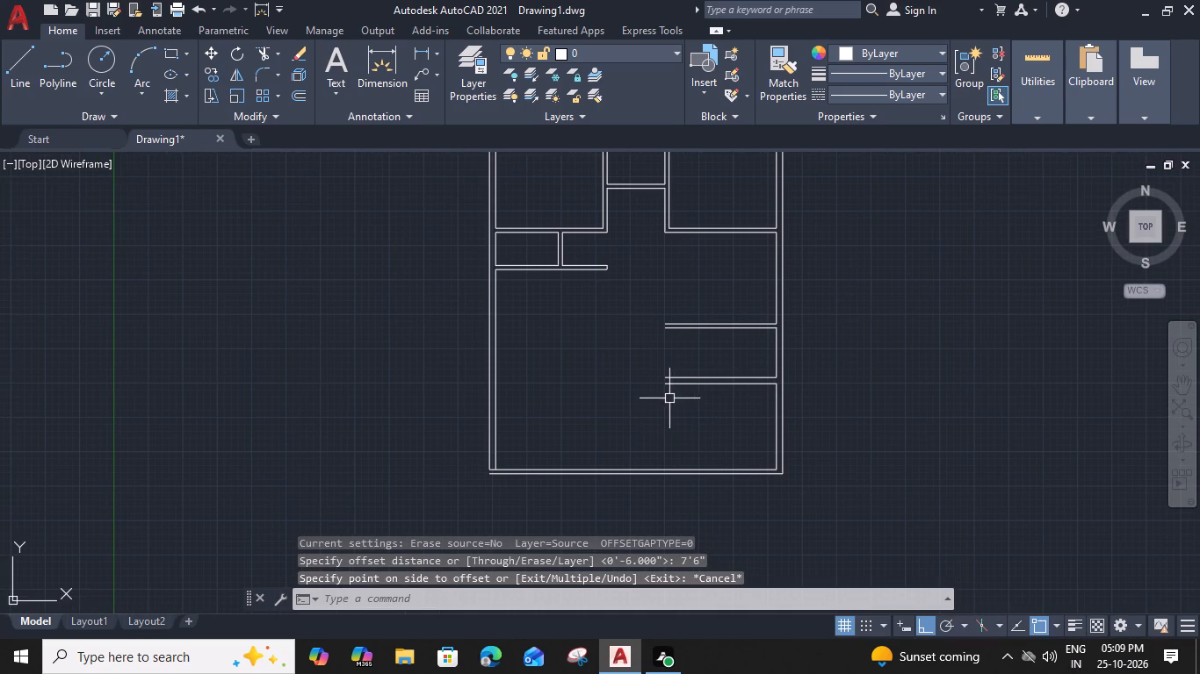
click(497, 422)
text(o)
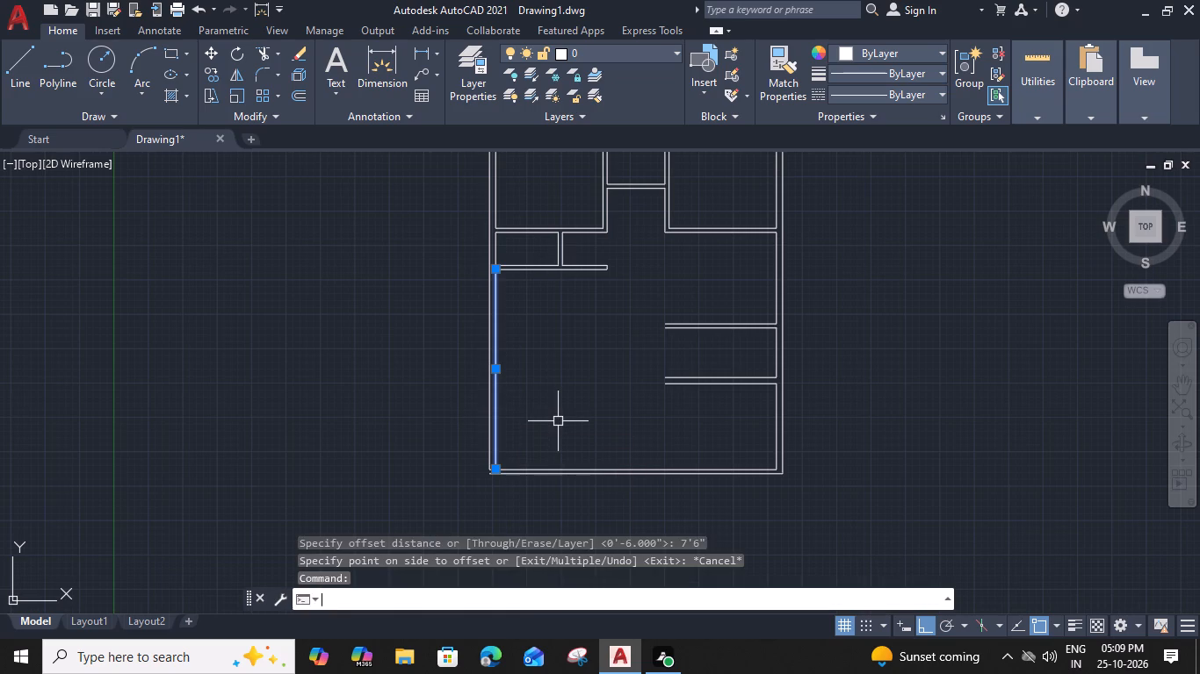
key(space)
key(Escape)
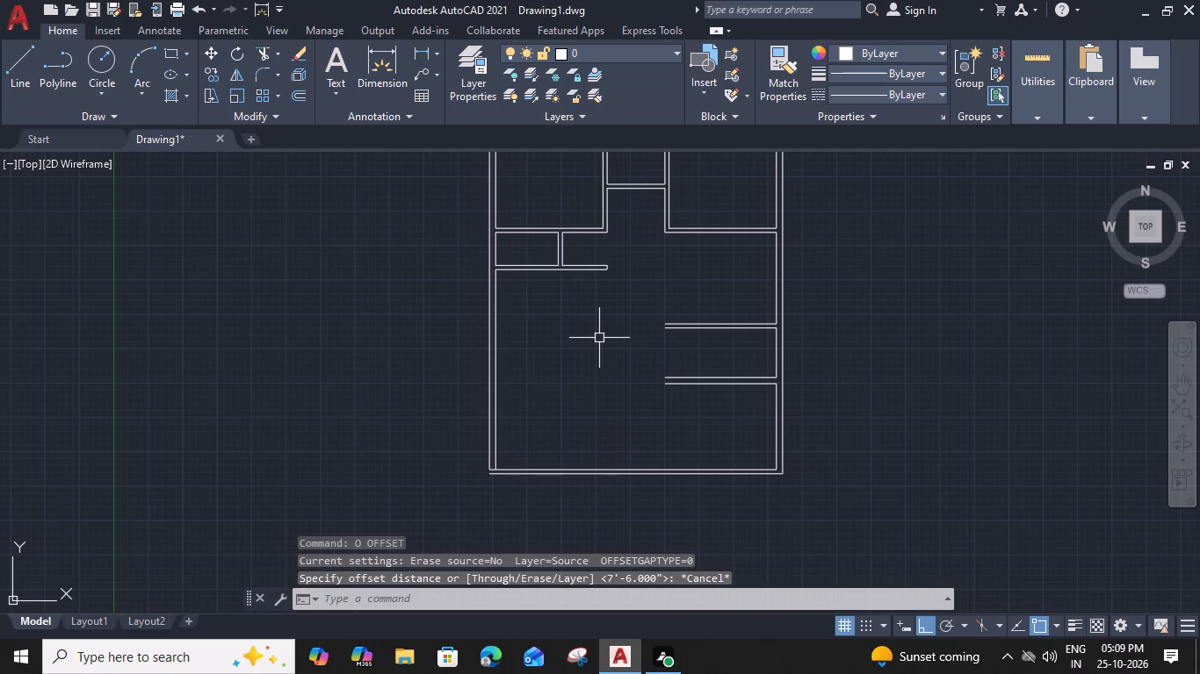
Extend the left line of the upper-left room's right partition down to the plan's outermost bottom line.
text(ex)
key(space)
scroll(605, 273, up, 1)
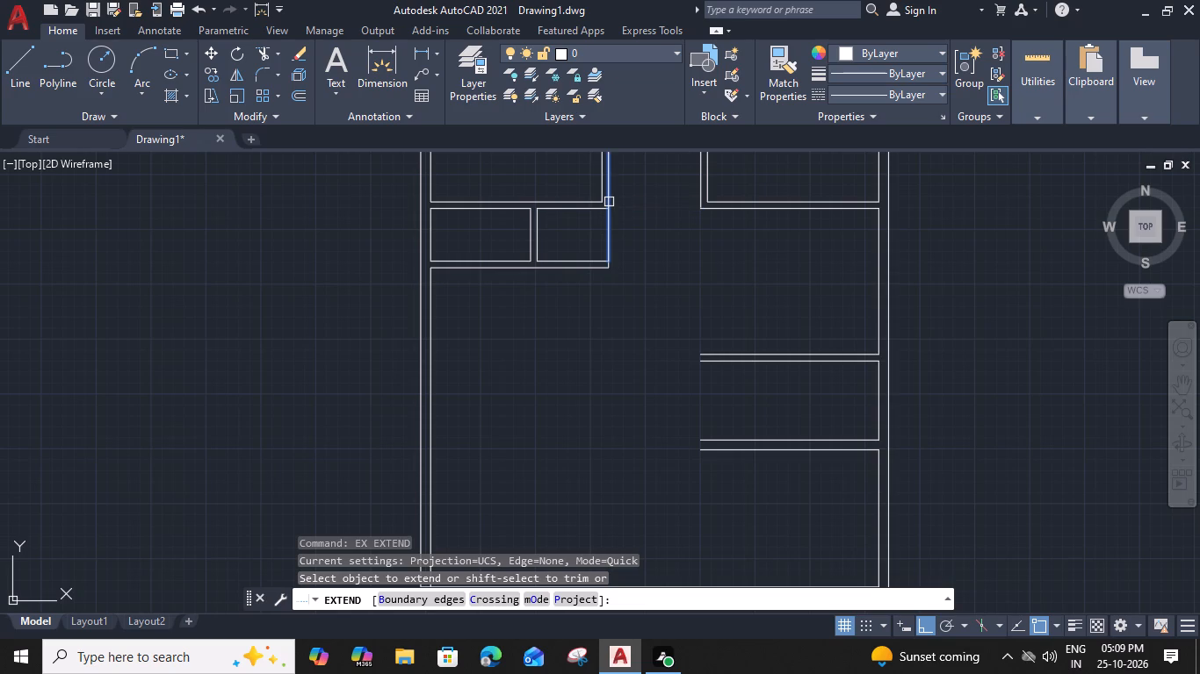
scroll(609, 202, down, 1)
scroll(611, 236, up, 2)
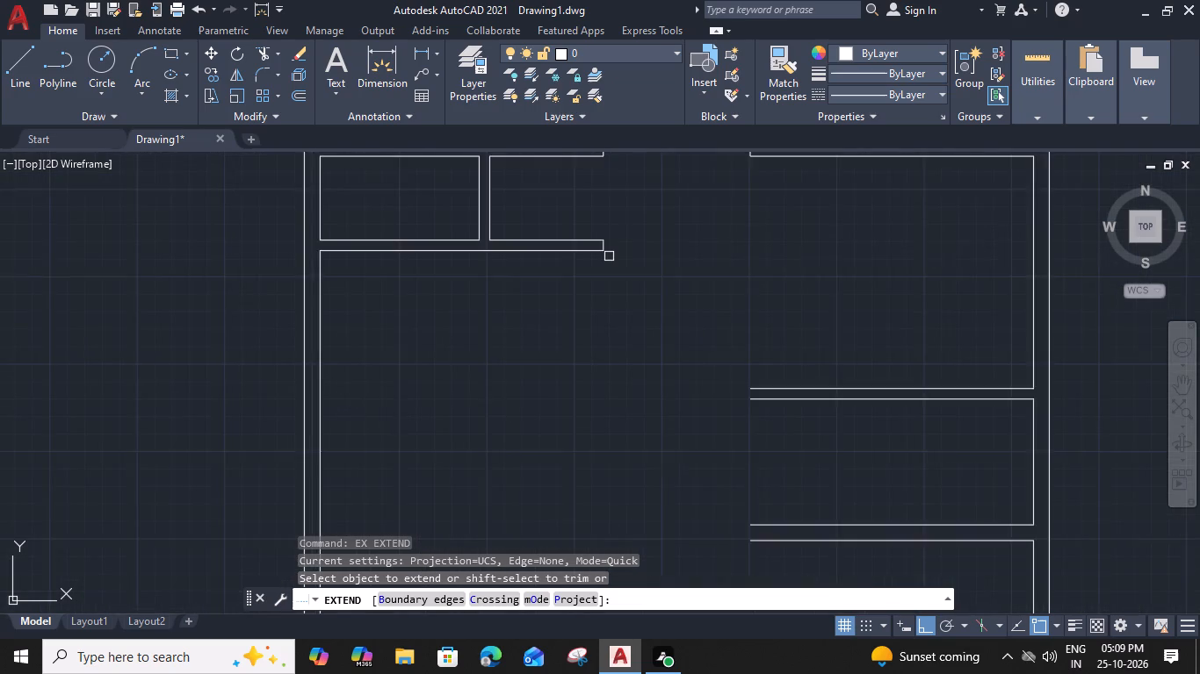
scroll(608, 261, up, 1)
scroll(608, 261, down, 2)
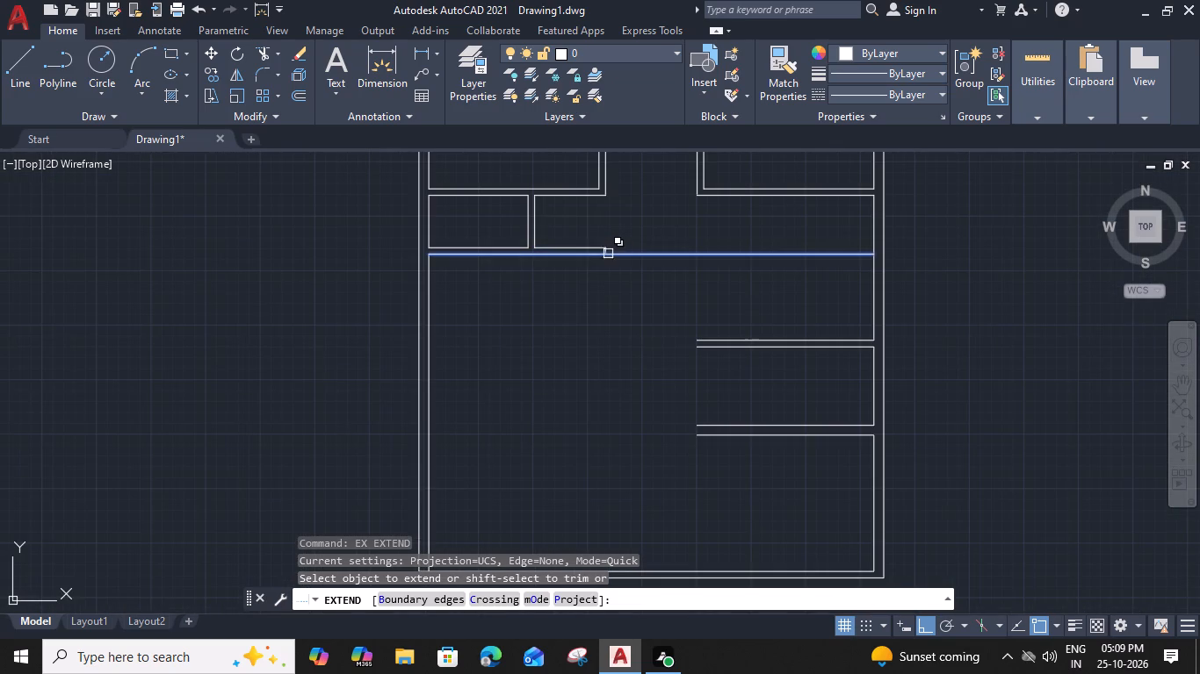
scroll(606, 251, up, 2)
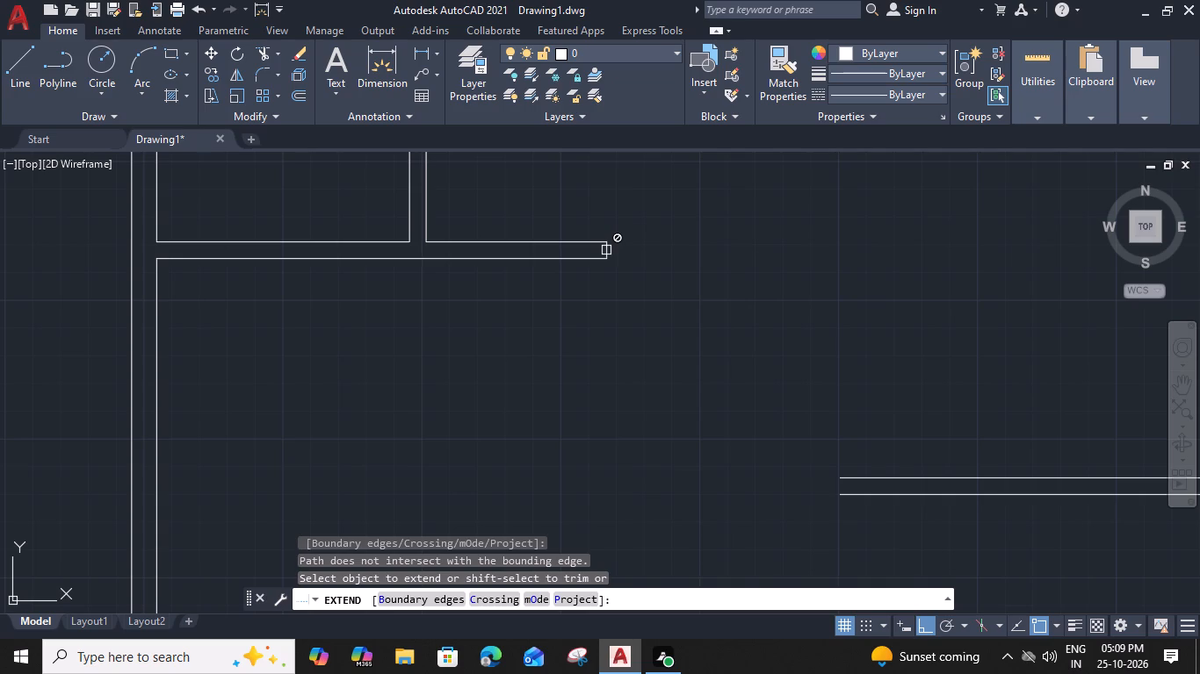
scroll(606, 250, down, 3)
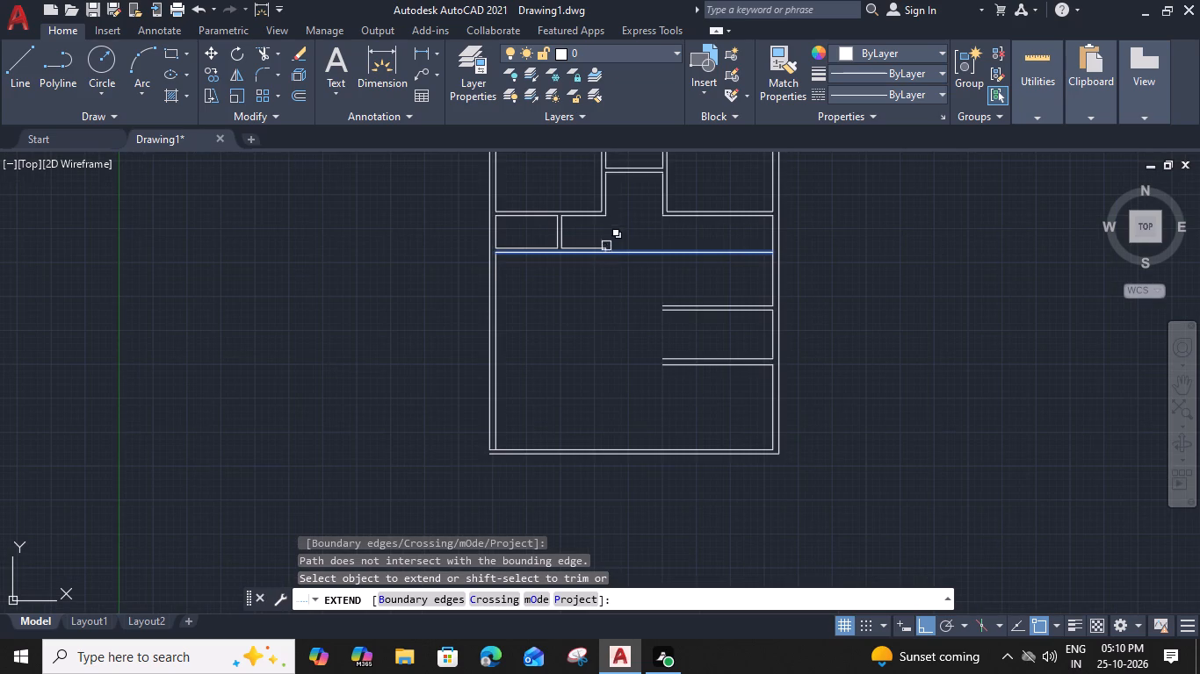
click(598, 198)
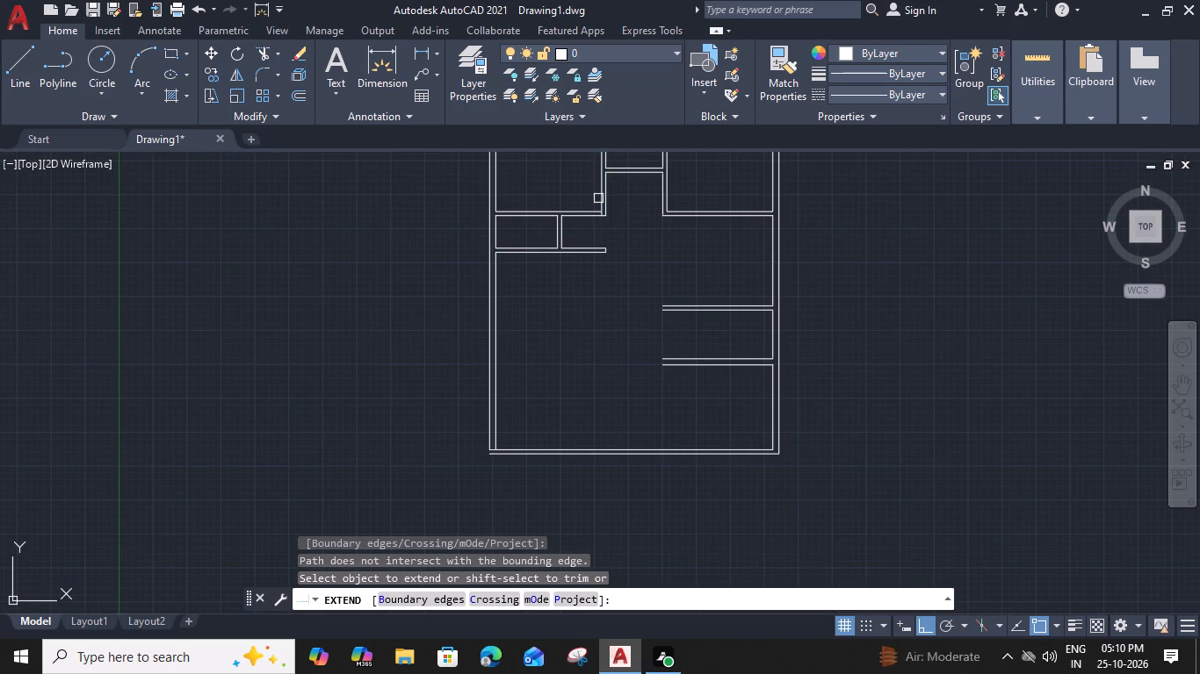
click(598, 200)
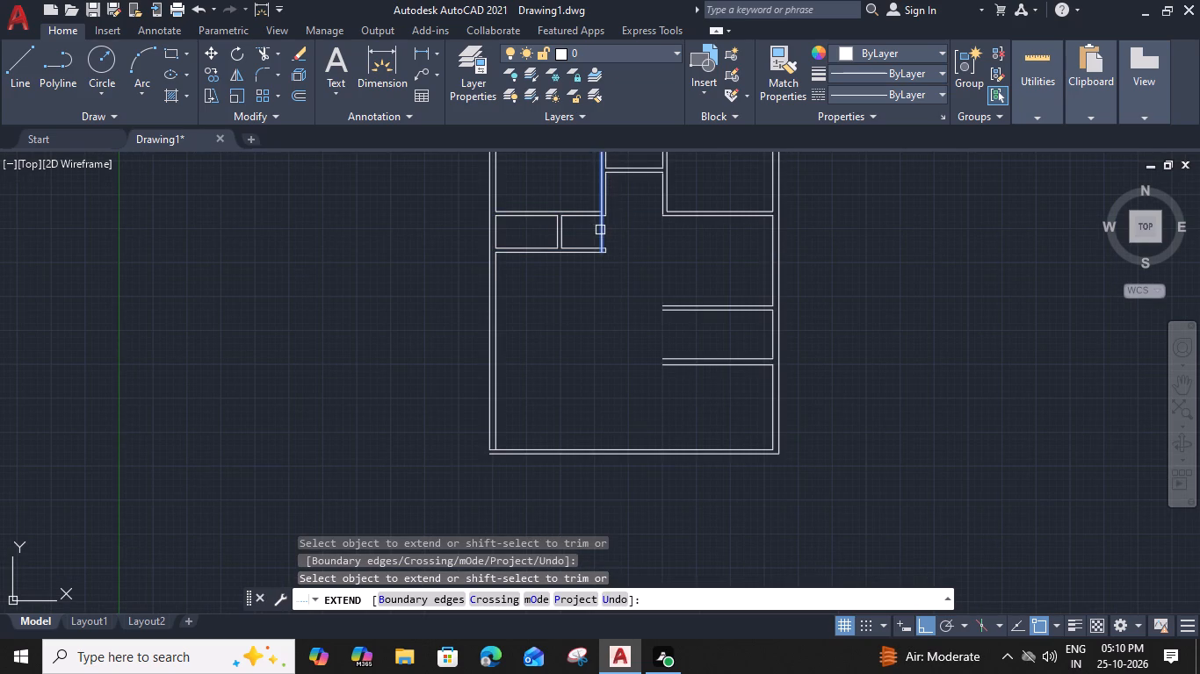
click(601, 230)
click(601, 231)
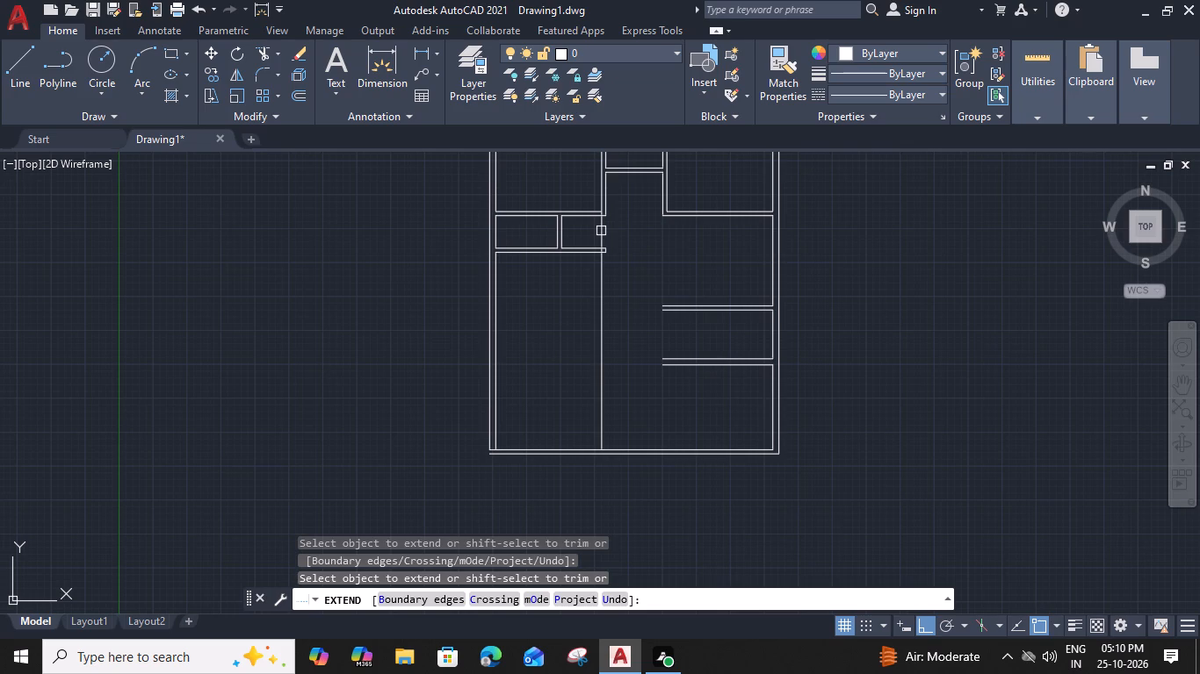
click(599, 340)
Trim the extended vertical line across the small rooms' open end and inside the partition below them.
middle_drag(606, 287, 598, 349)
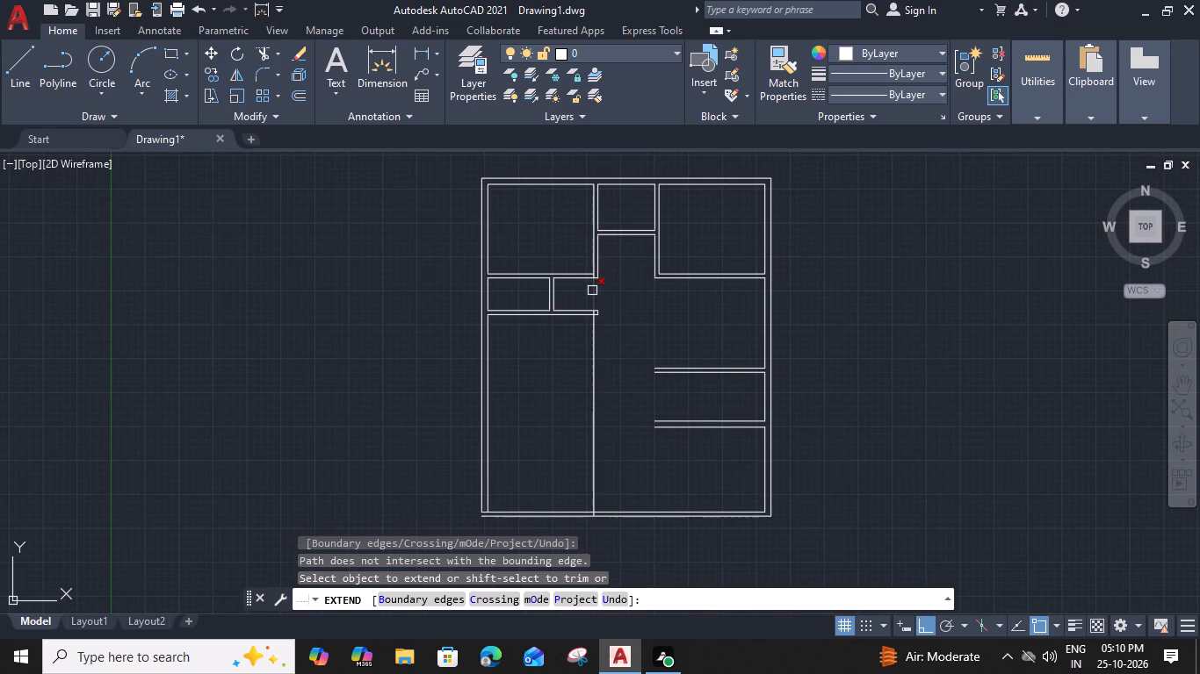
shift+click(593, 290)
scroll(593, 329, up, 3)
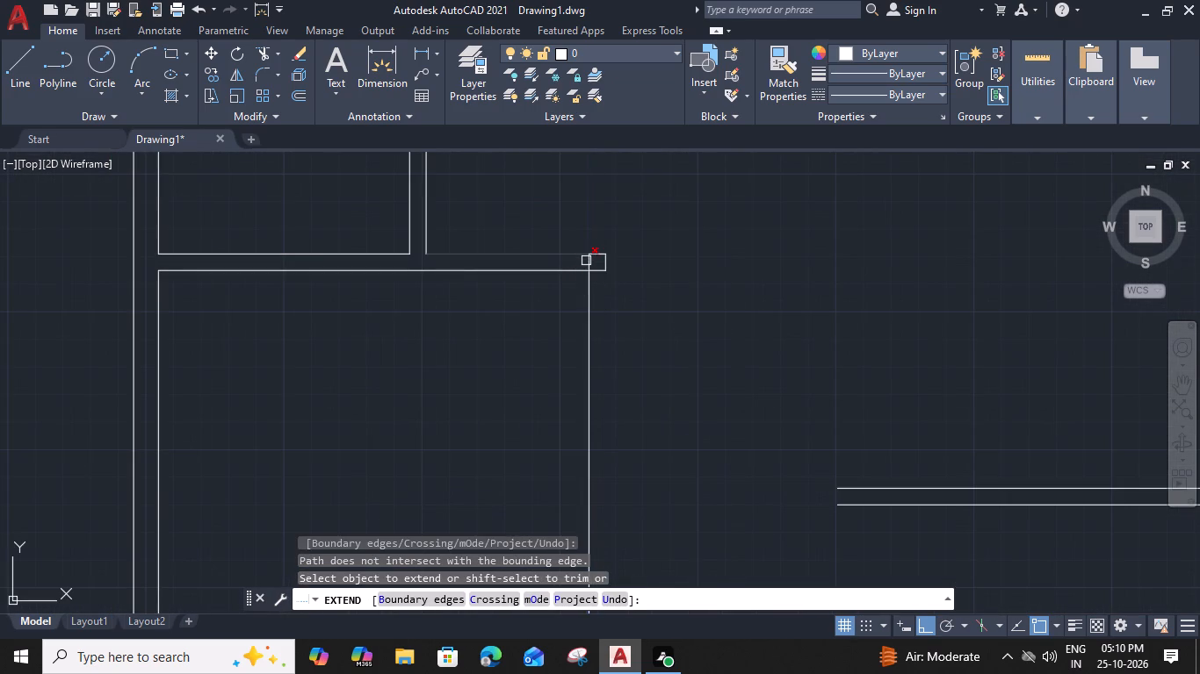
shift+click(588, 262)
key(Escape)
scroll(590, 272, down, 2)
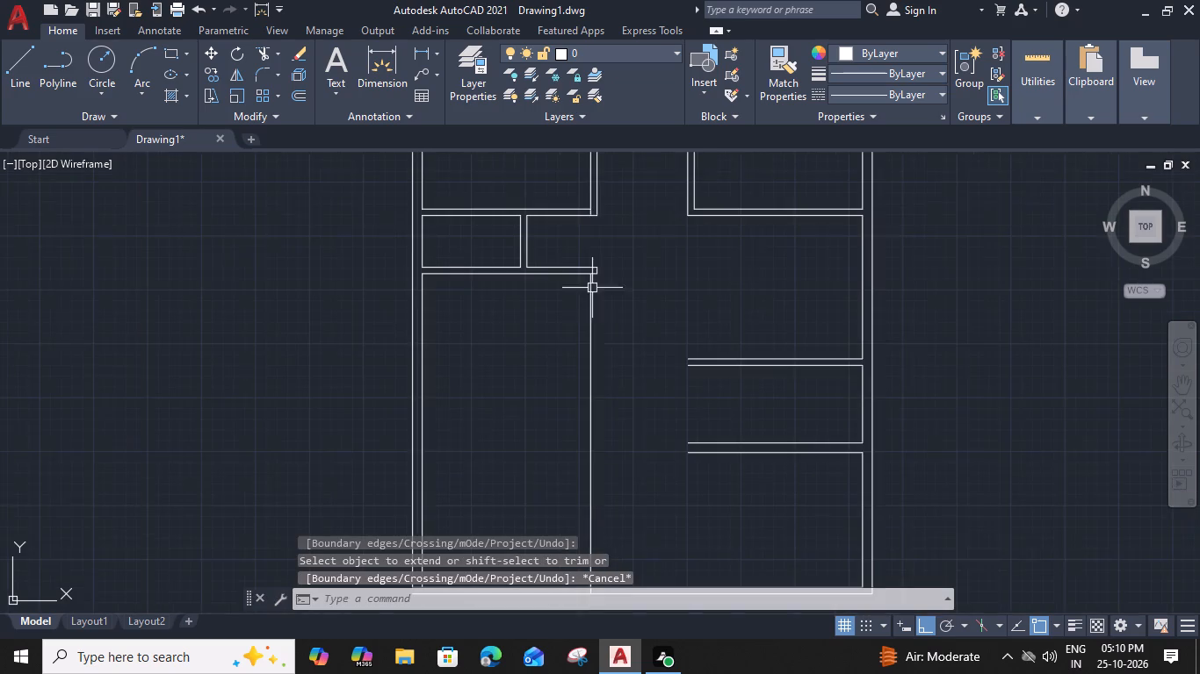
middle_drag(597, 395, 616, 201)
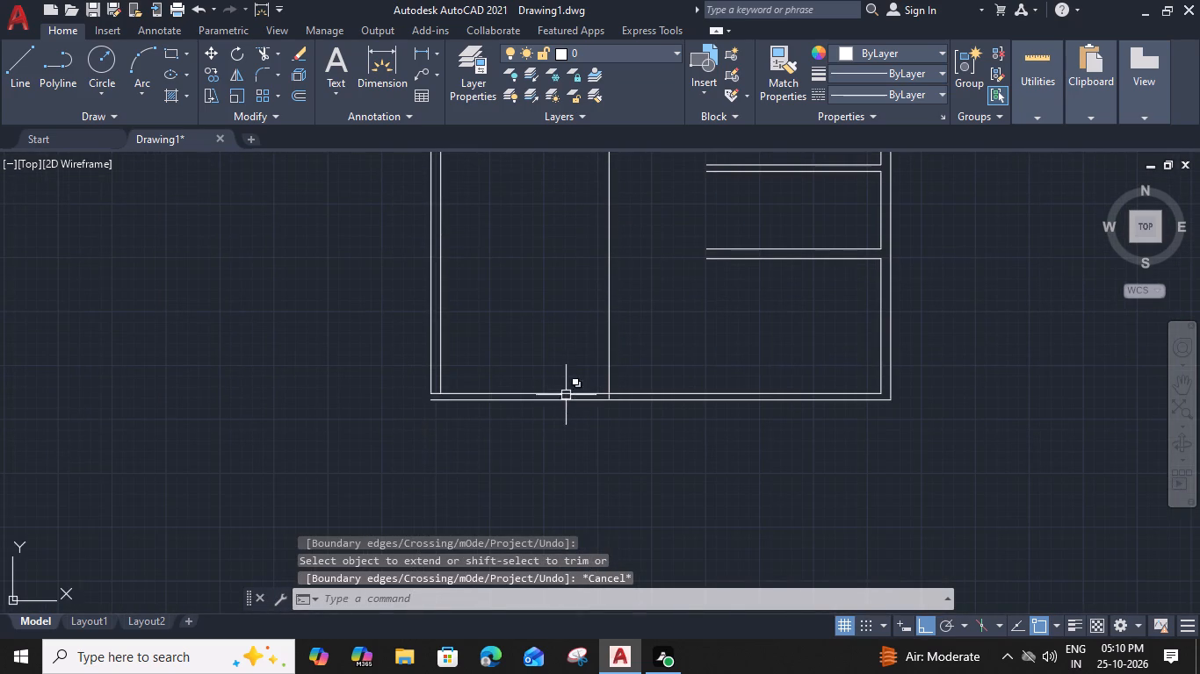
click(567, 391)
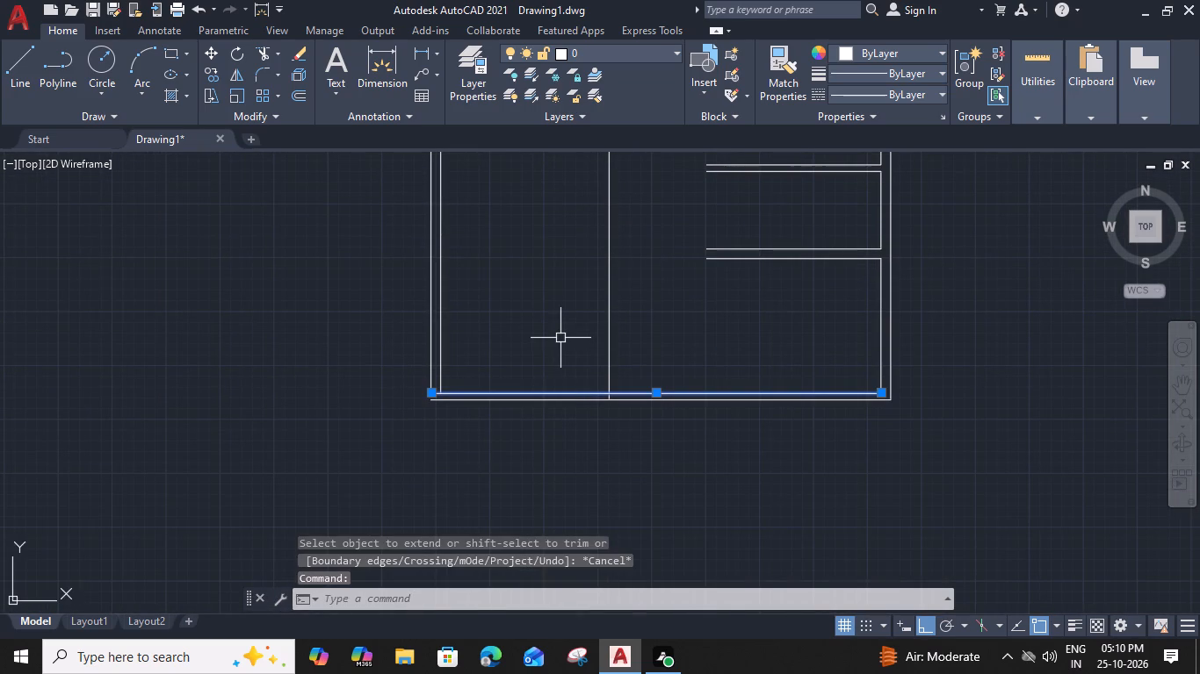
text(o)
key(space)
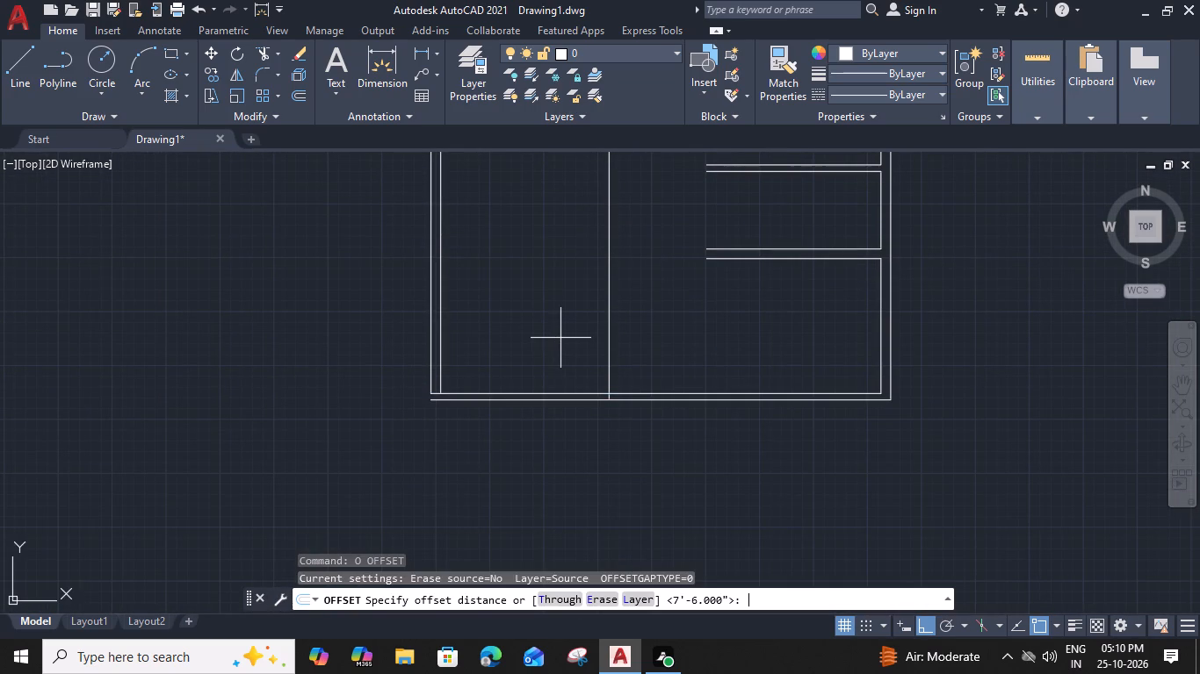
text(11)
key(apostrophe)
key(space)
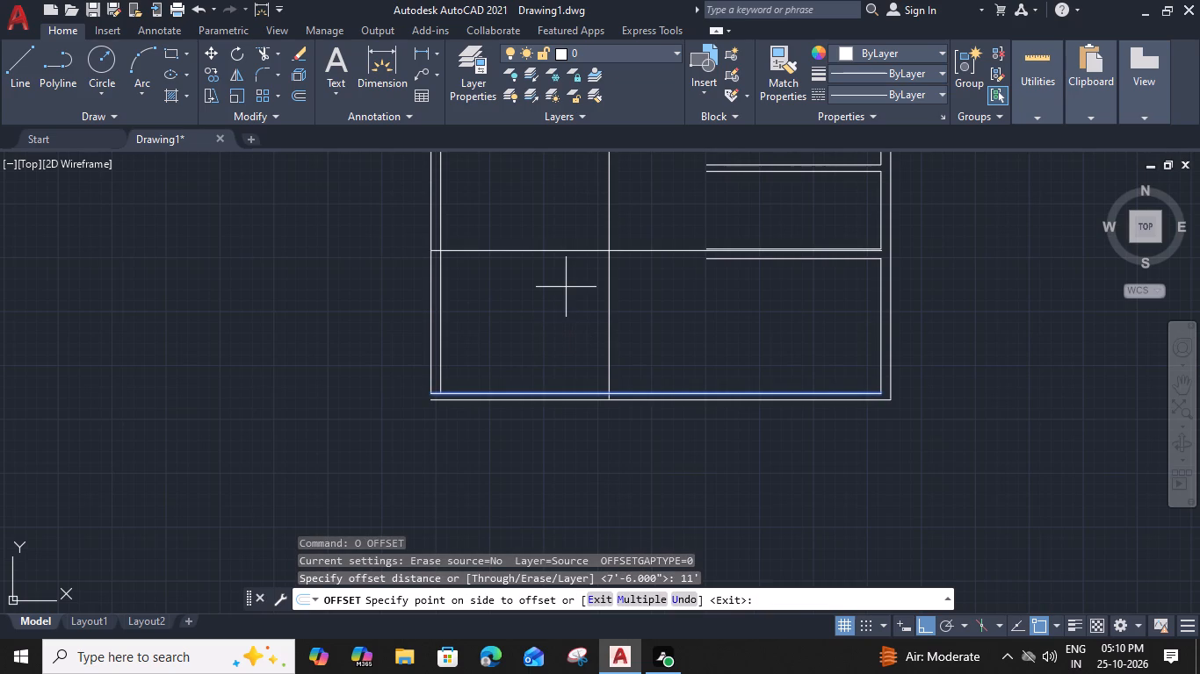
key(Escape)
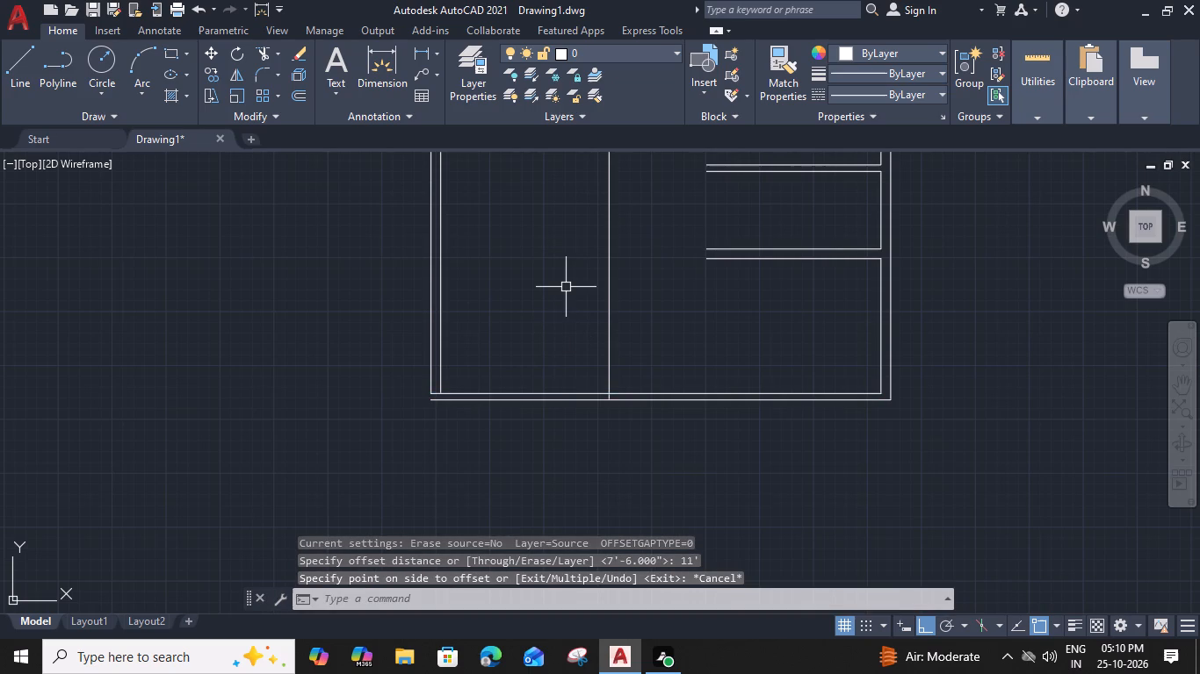
Extend both lines of the lower horizontal wall across the plan to the left outer wall's inner line.
text(ex)
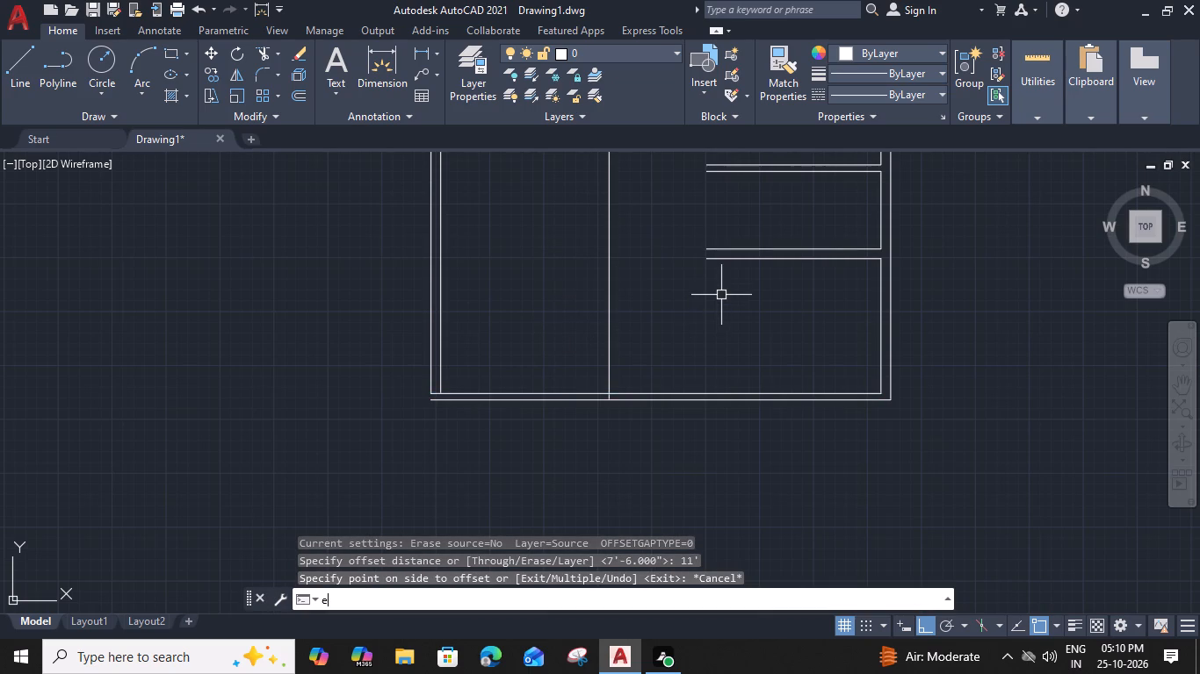
key(space)
click(756, 231)
click(734, 305)
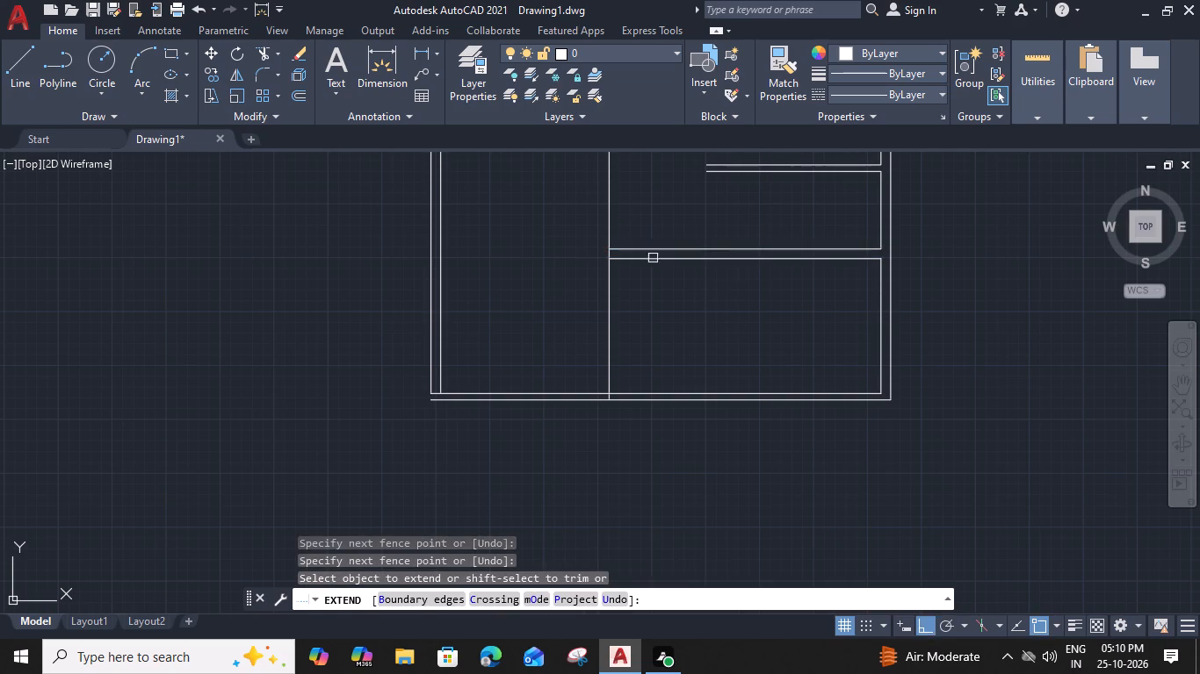
click(647, 233)
click(633, 298)
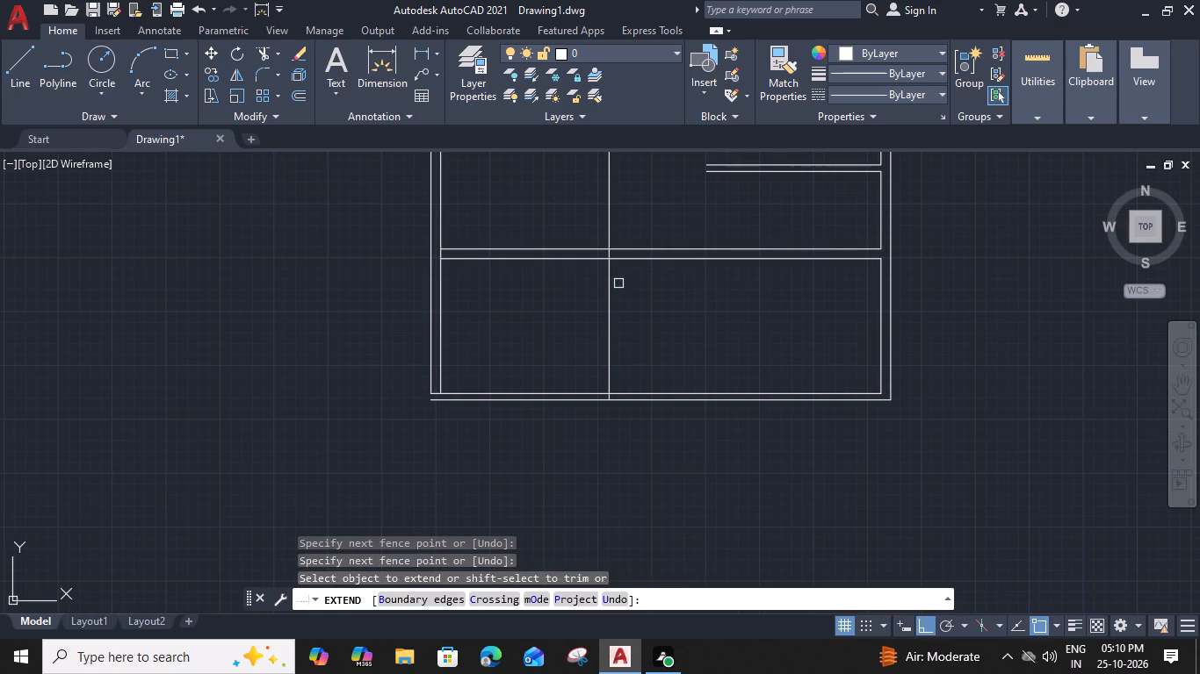
Trim away the long vertical line above the lower horizontal wall, across the open central area.
middle_drag(623, 283, 623, 329)
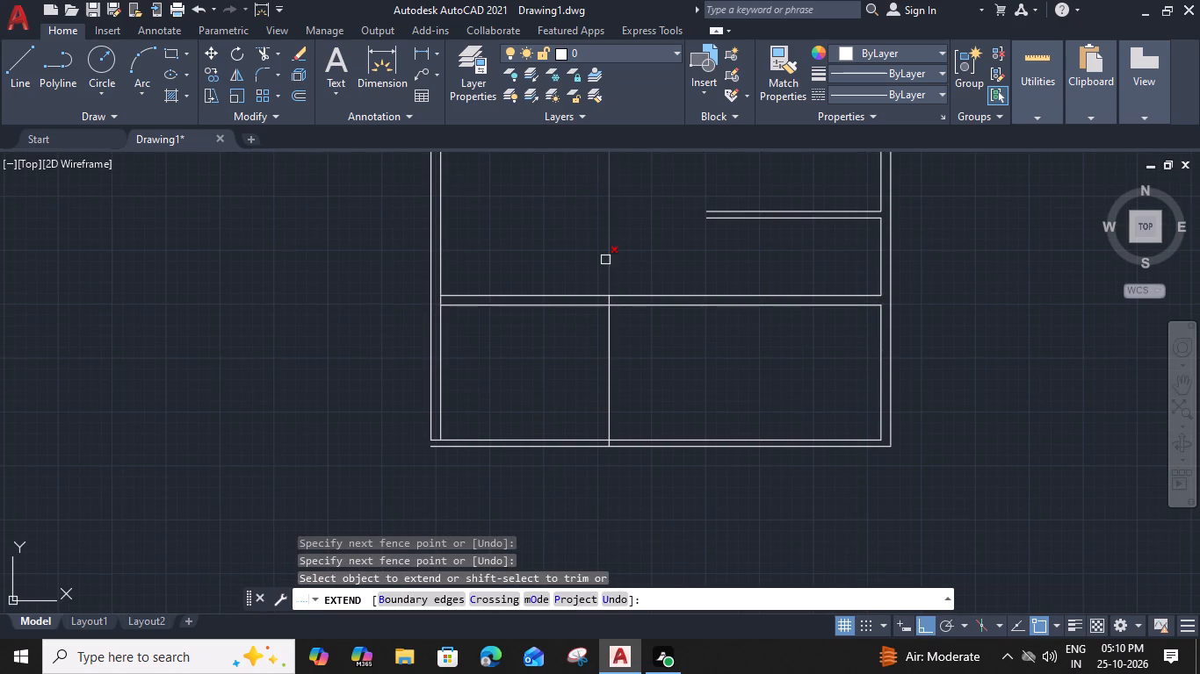
middle_drag(624, 256, 608, 412)
shift+click(595, 416)
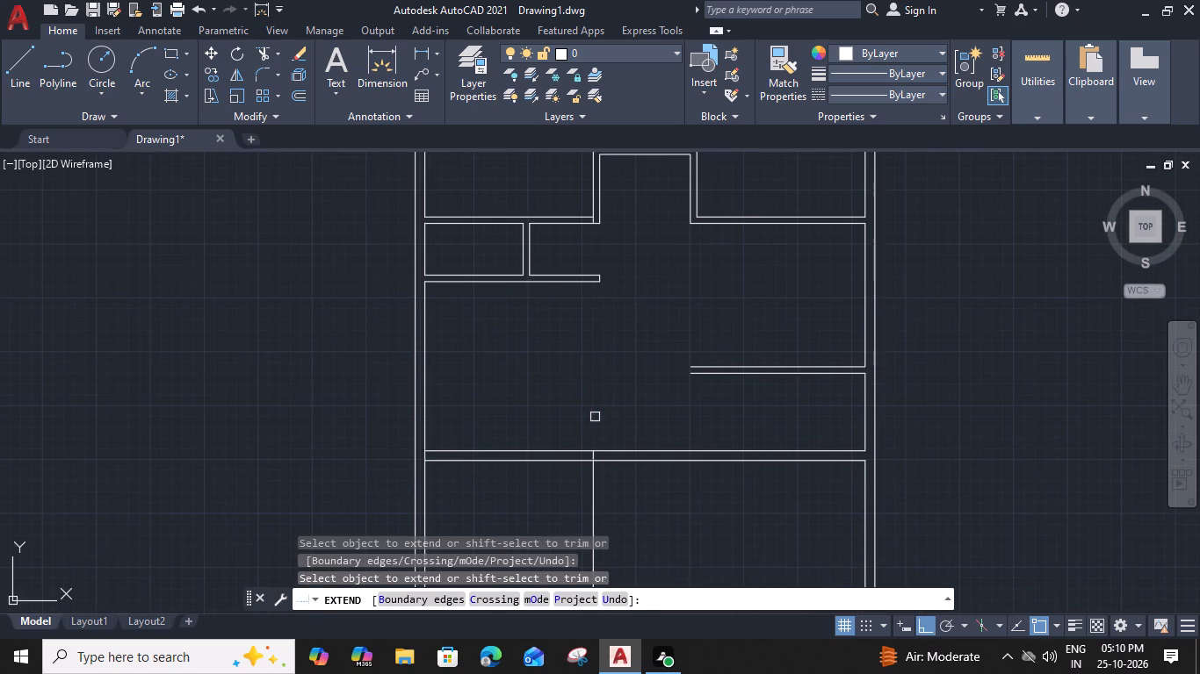
middle_drag(599, 404, 597, 296)
key(Escape)
key(Escape)
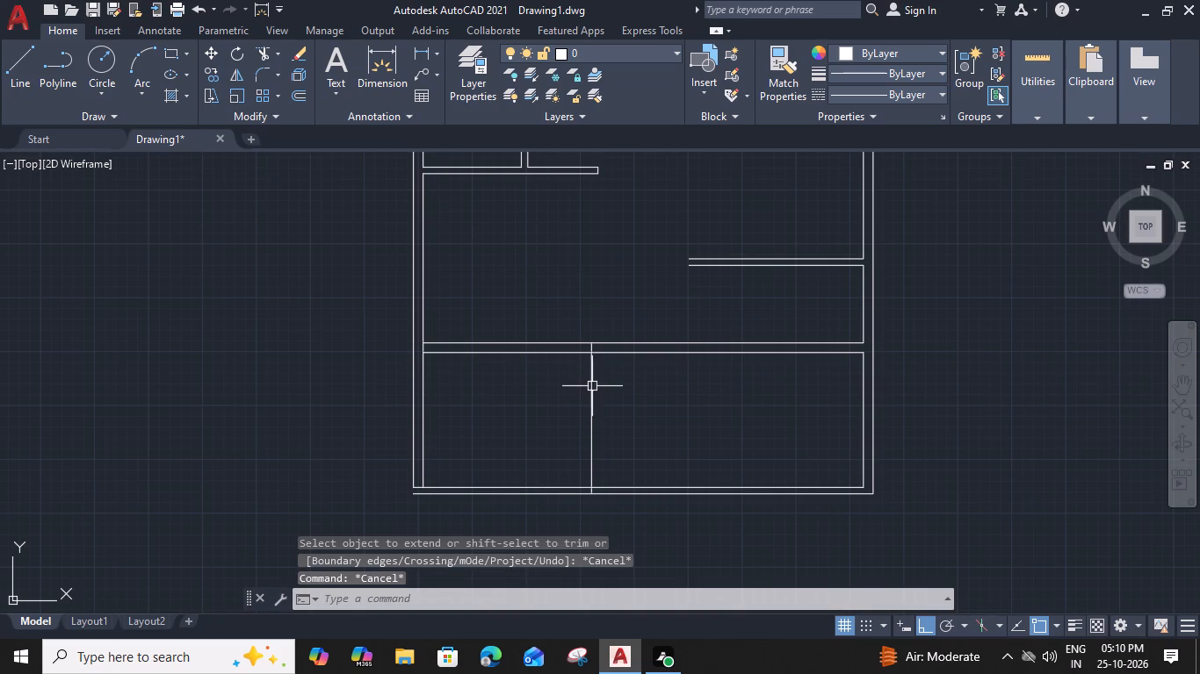
Offset the vertical line below the lower horizontal wall 9" to the right to form a partition.
click(590, 385)
text(o)
key(space)
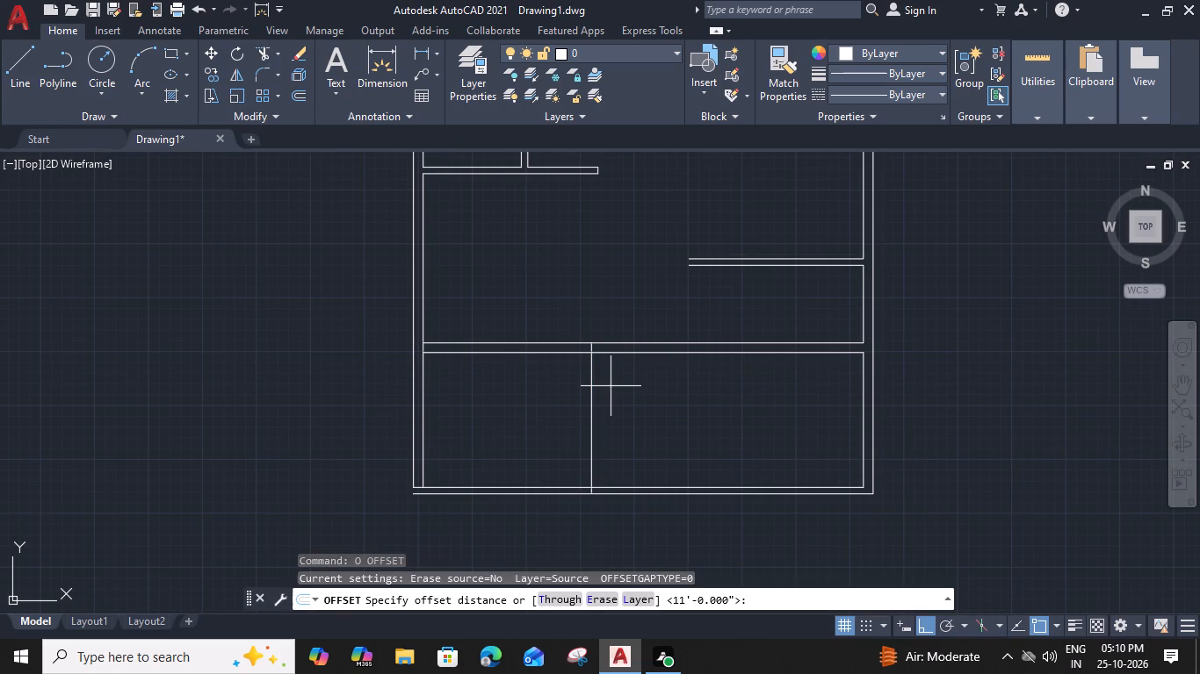
key(9)
key(shift+quotedbl)
key(Return)
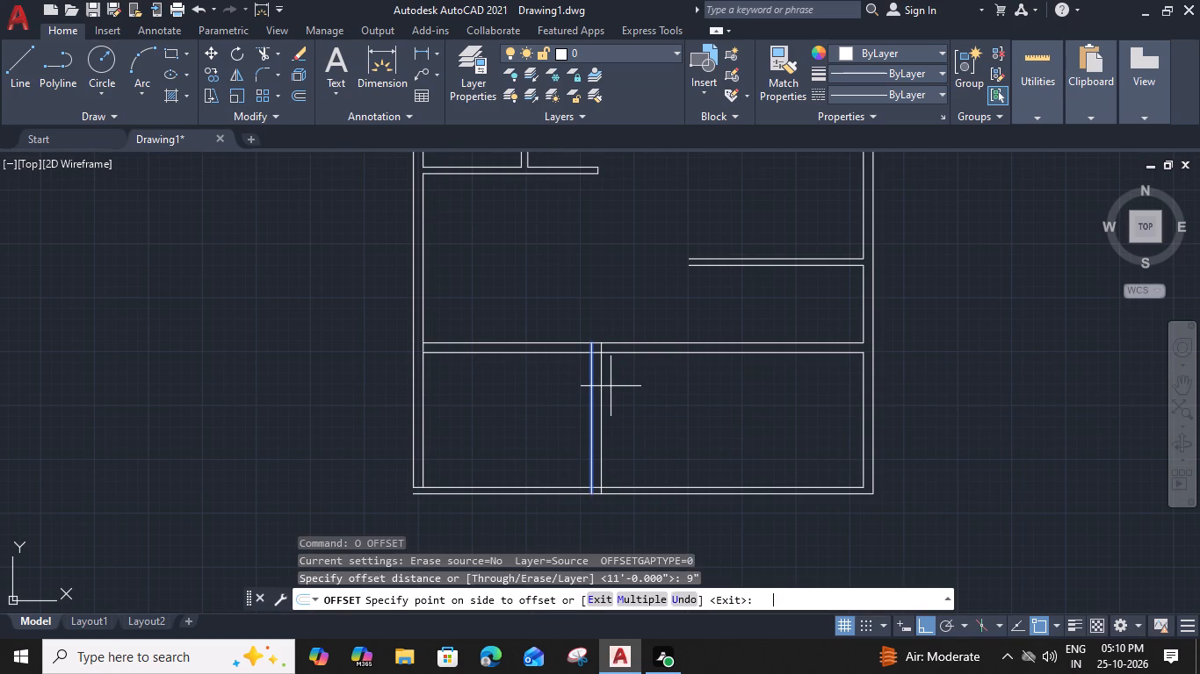
click(641, 388)
key(Escape)
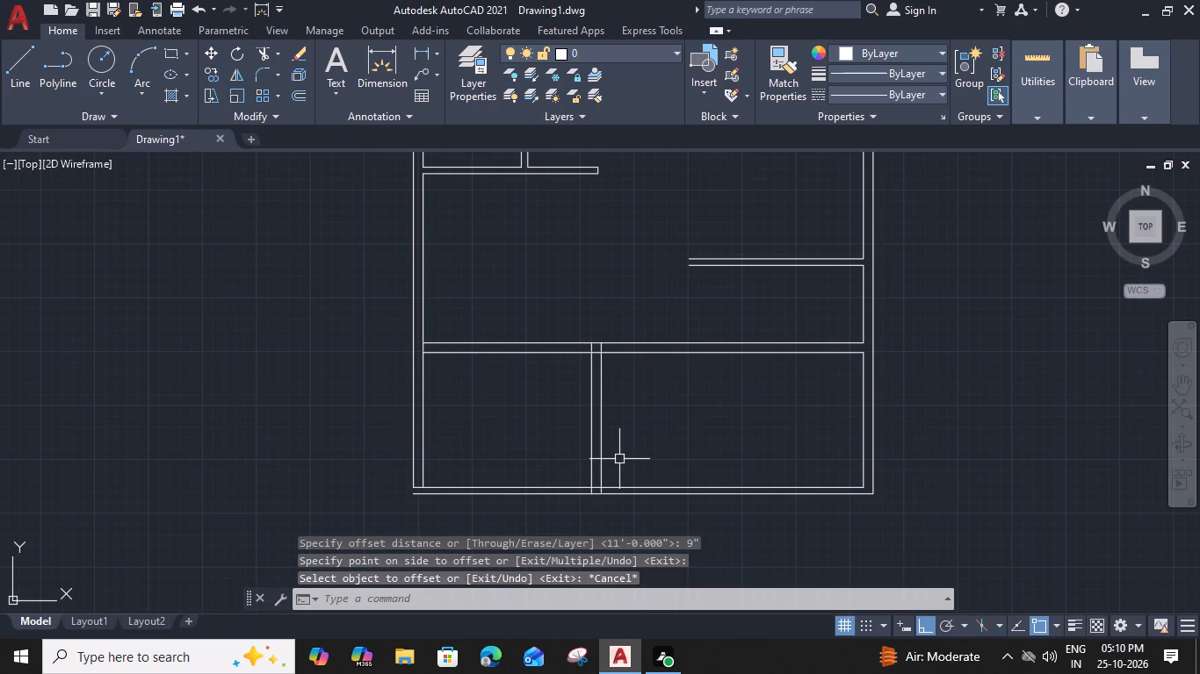
Trim the new partition's left line inside the bottom wall and the bottom wall's inner line between the partition lines.
key(t)
text(r)
key(space)
scroll(618, 464, up, 2)
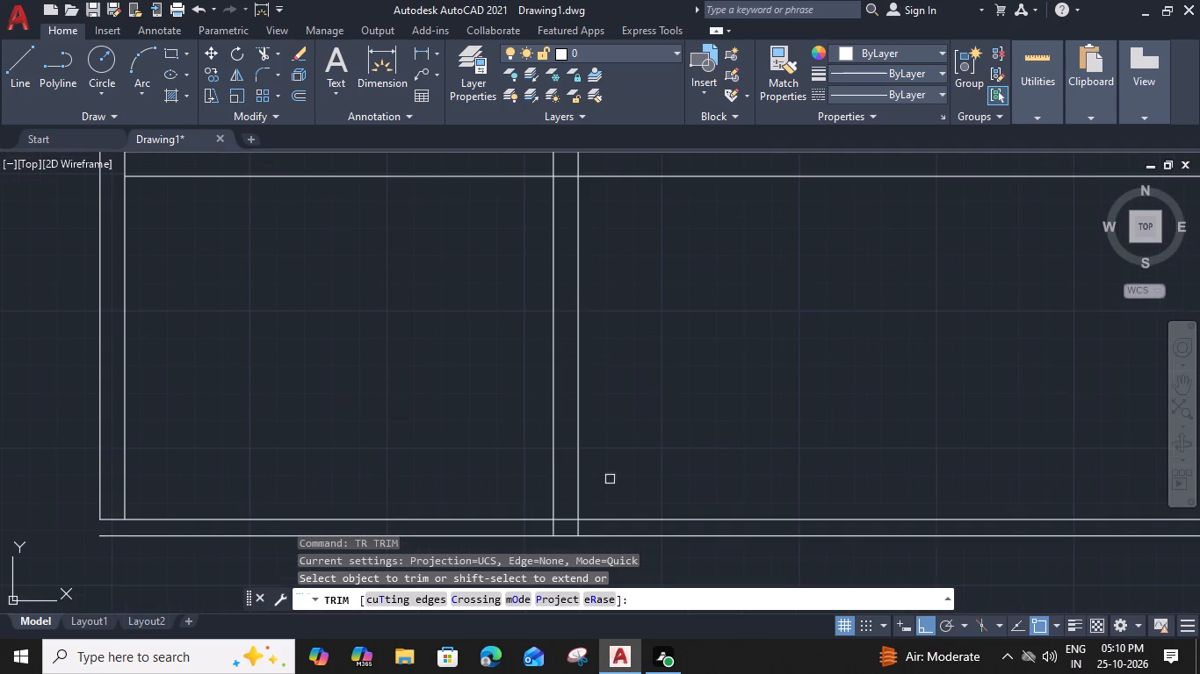
middle_drag(604, 485, 648, 394)
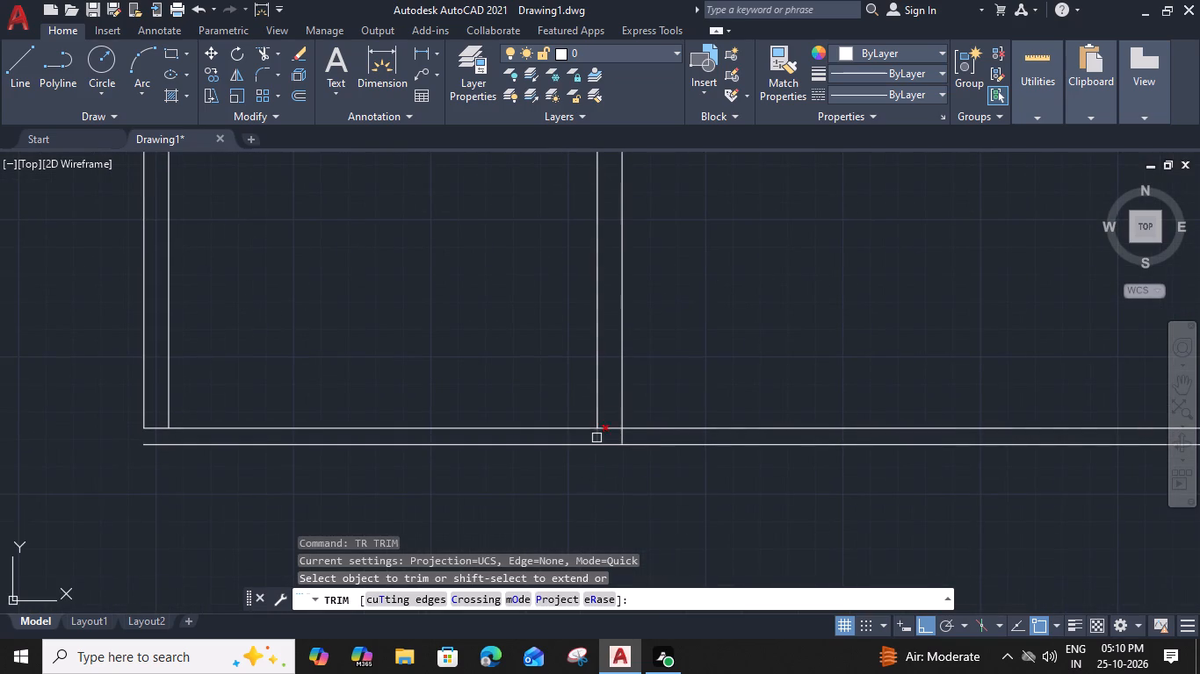
click(597, 437)
click(606, 429)
scroll(606, 429, down, 2)
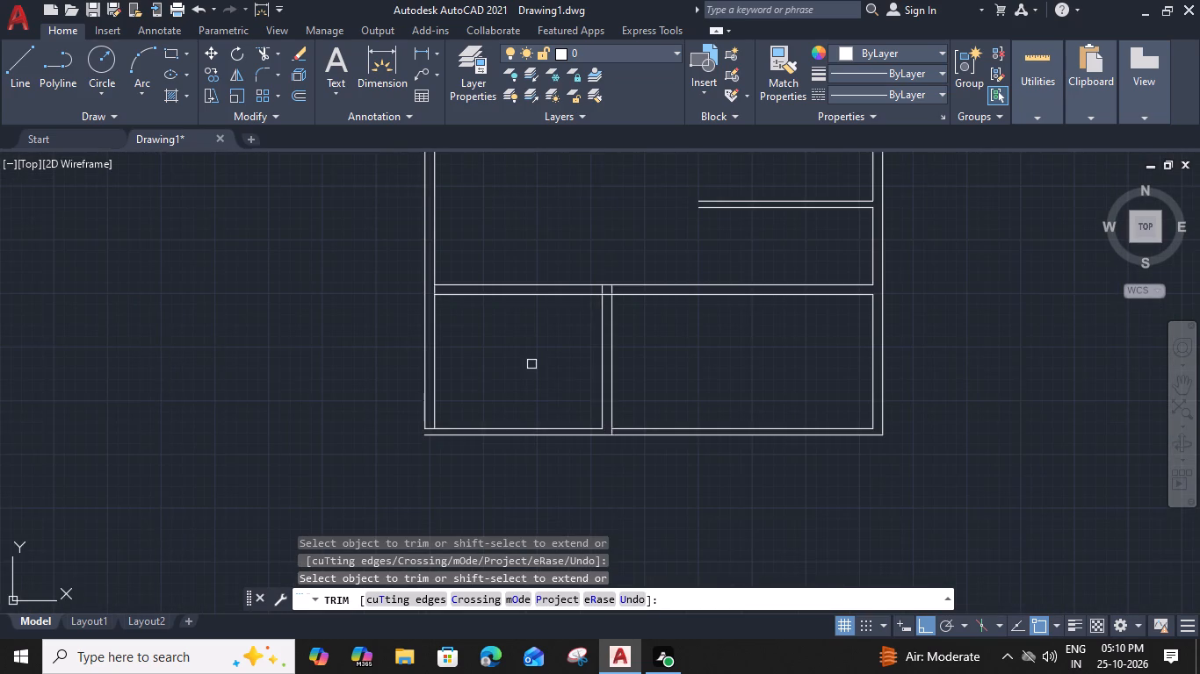
Trim both partition lines inside the lower horizontal wall and that wall's bottom line between them.
middle_drag(531, 363, 528, 389)
scroll(612, 328, up, 2)
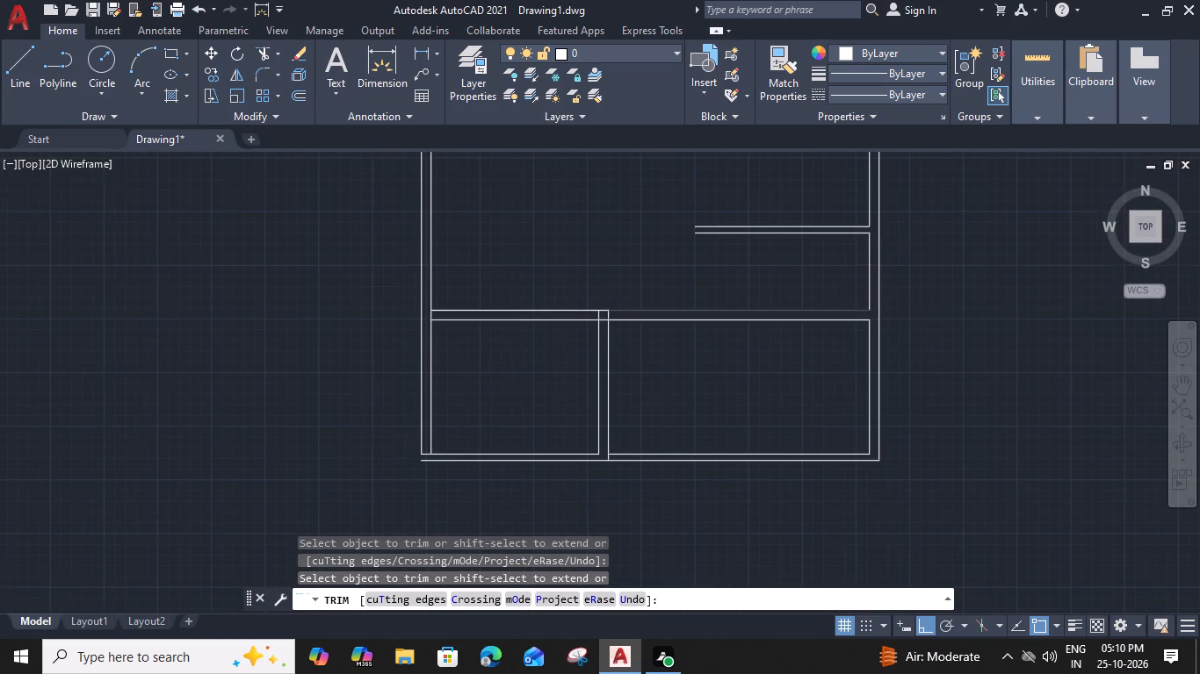
click(602, 293)
click(591, 300)
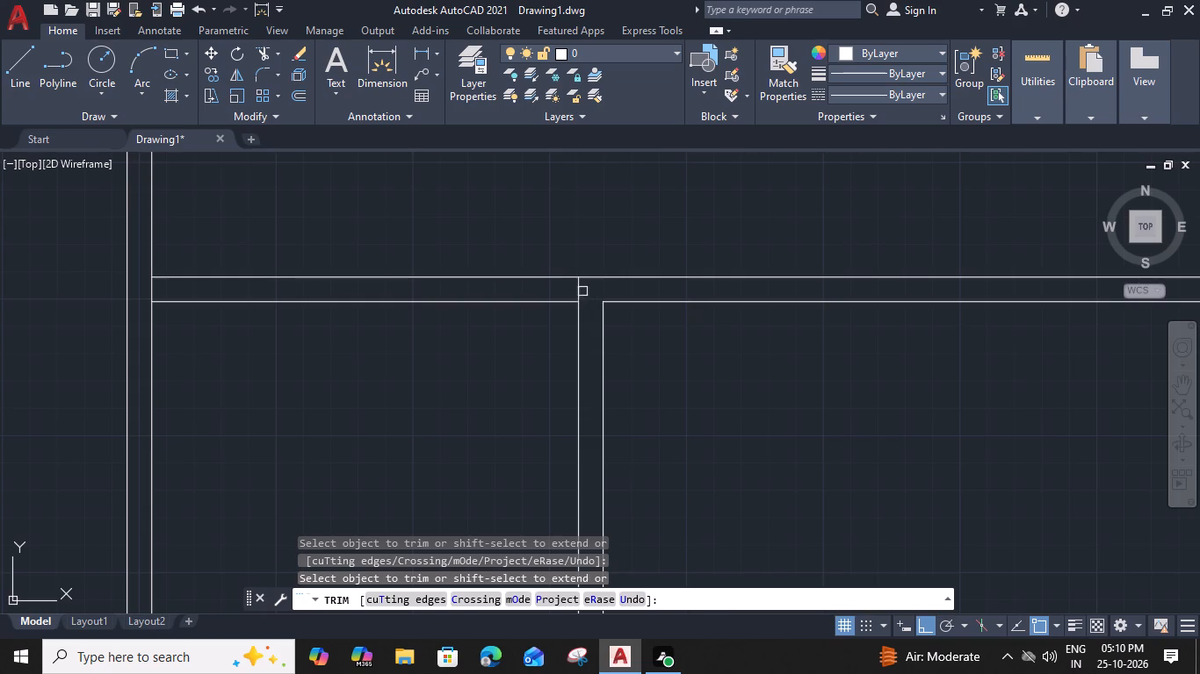
click(581, 290)
scroll(581, 290, down, 2)
middle_drag(473, 424, 517, 401)
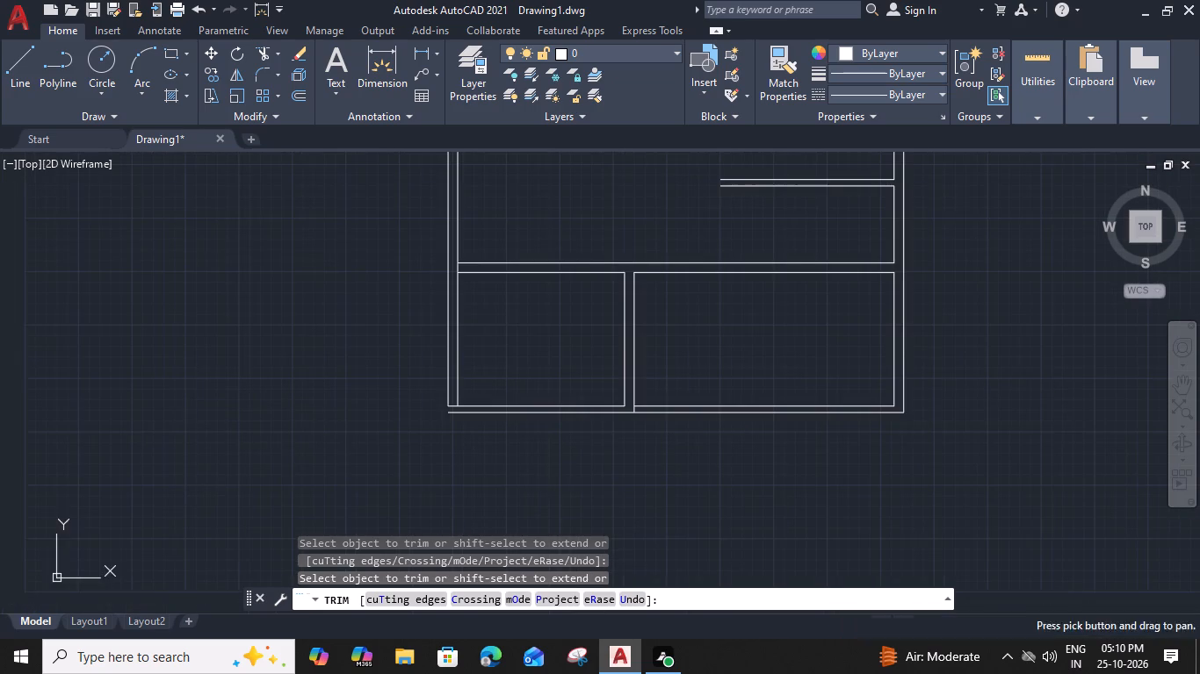
Extend the left wall's outer line to the outermost bottom line and trim away the bottom wall's inner line across the lower-left room.
shift+click(449, 379)
scroll(454, 417, up, 3)
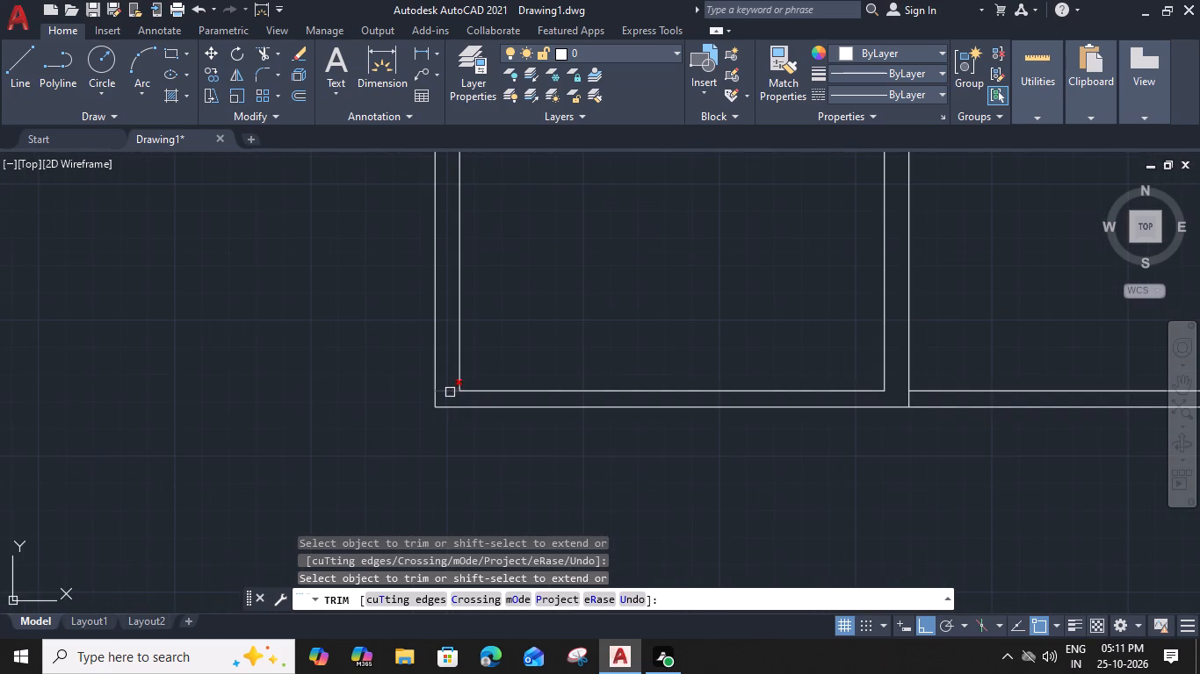
click(449, 391)
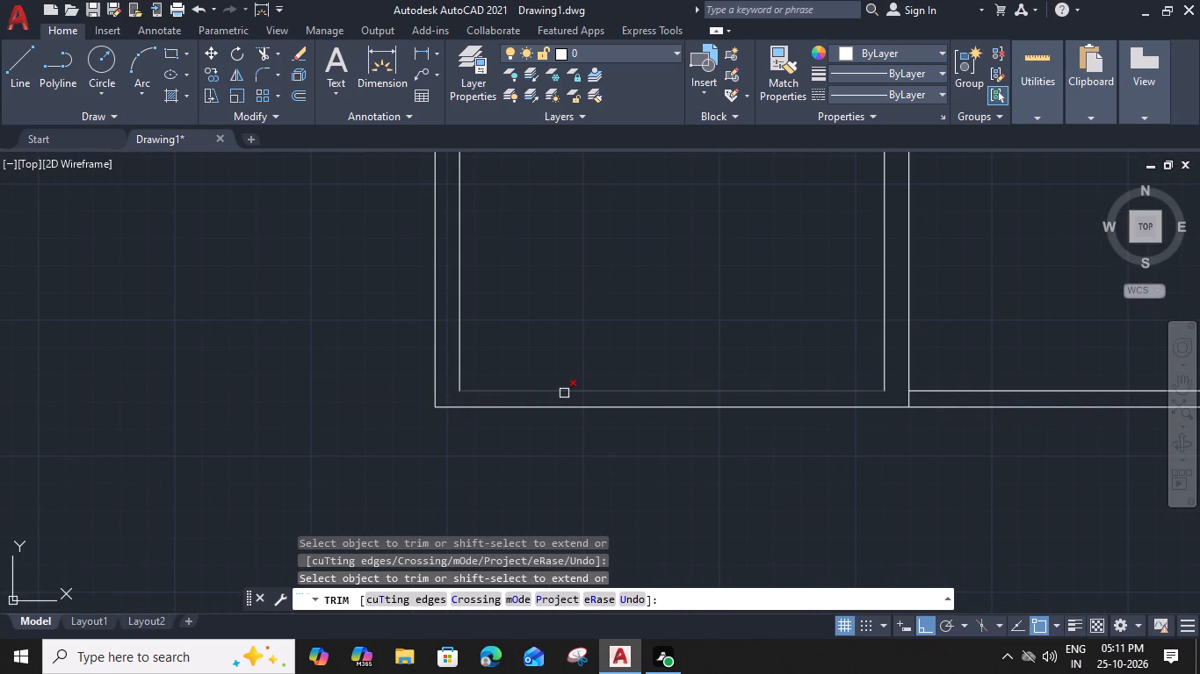
click(564, 393)
key(Escape)
Offset the plan's outermost bottom line 9" upward into the plan.
click(598, 410)
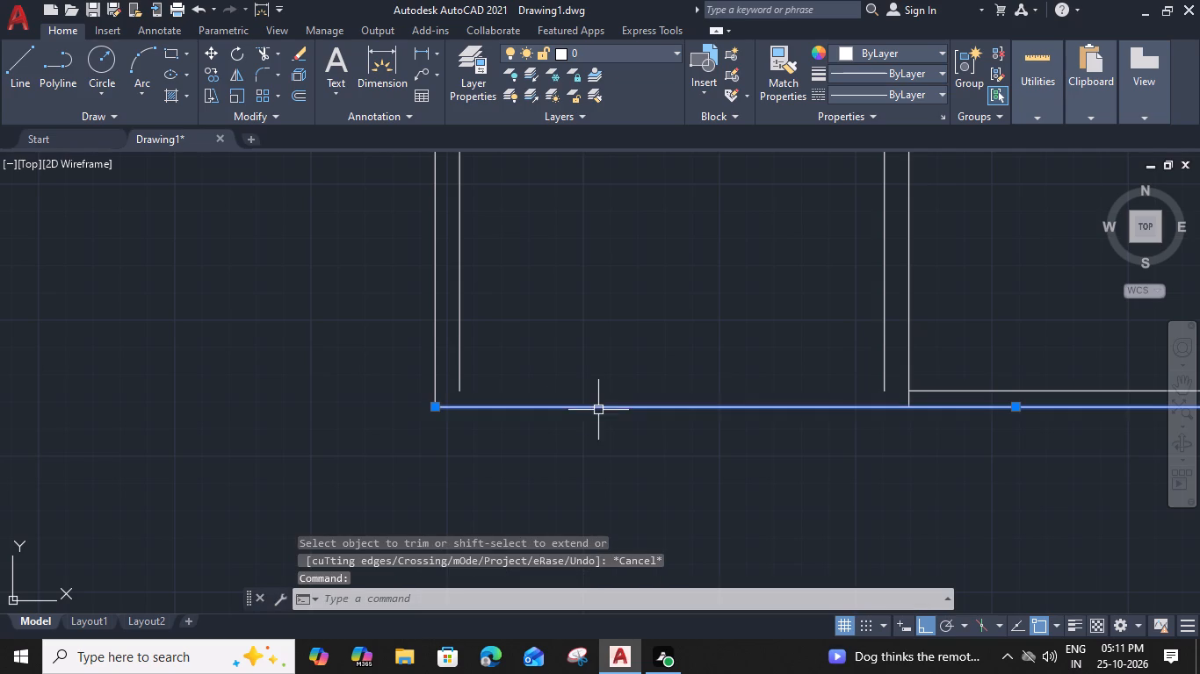
text(o)
key(space)
key(9)
key(shift+quotedbl)
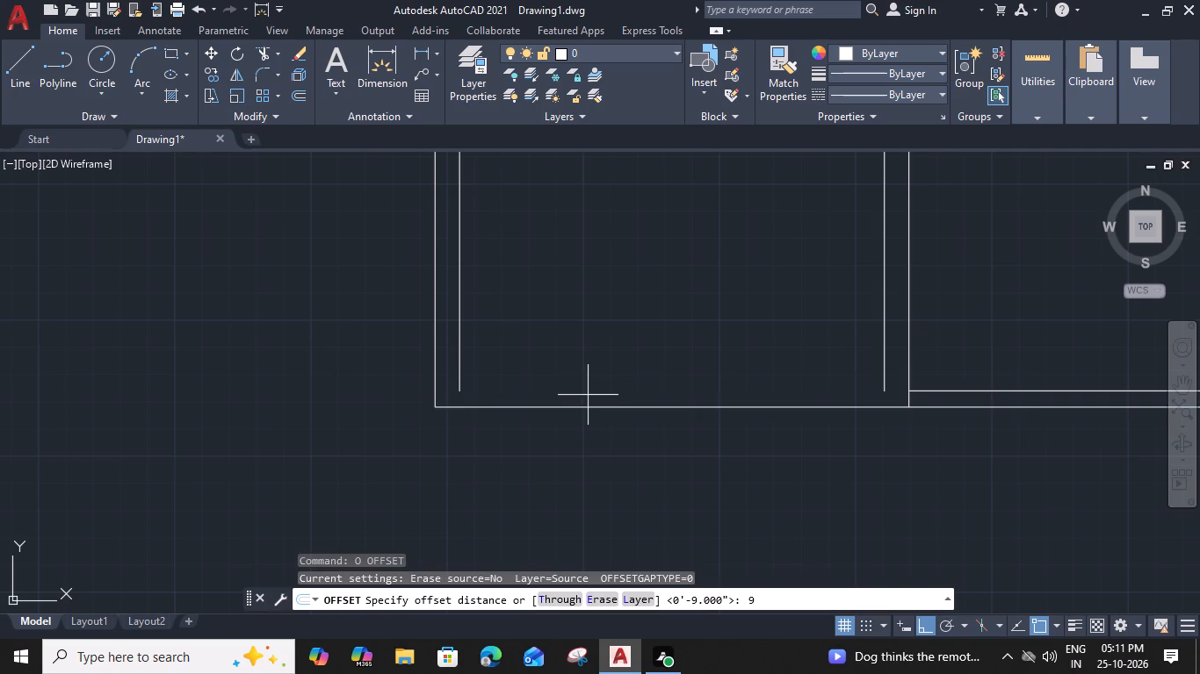
key(Return)
click(603, 320)
key(Escape)
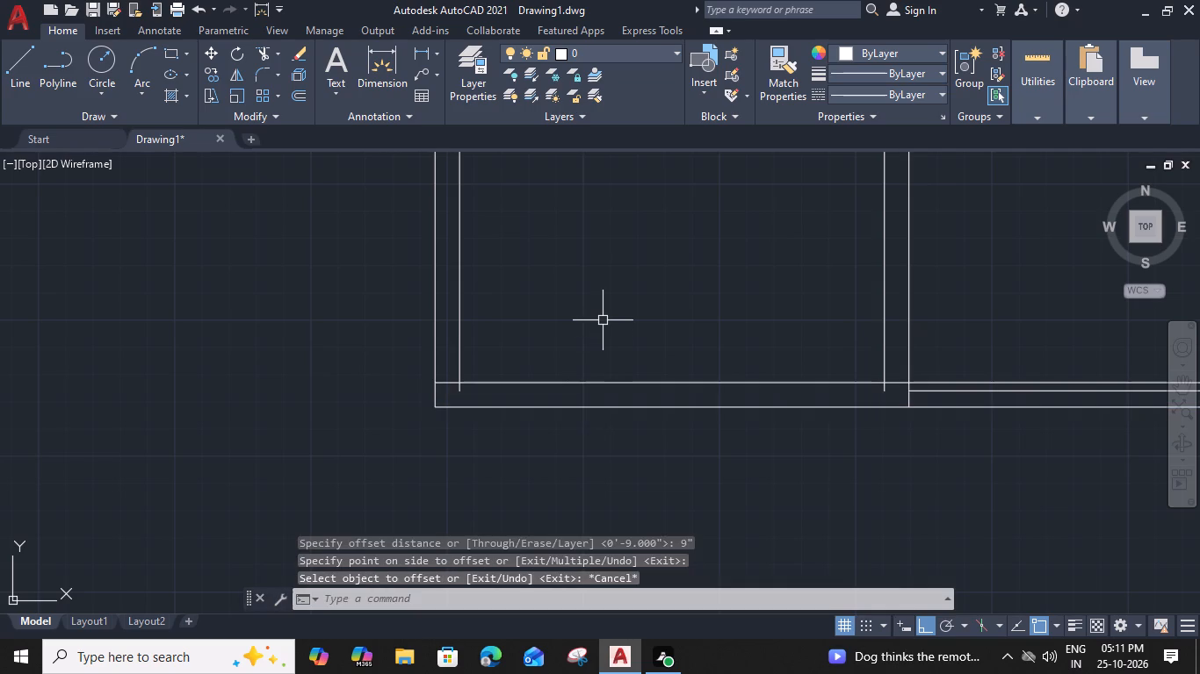
key(Escape)
key(r)
key(Escape)
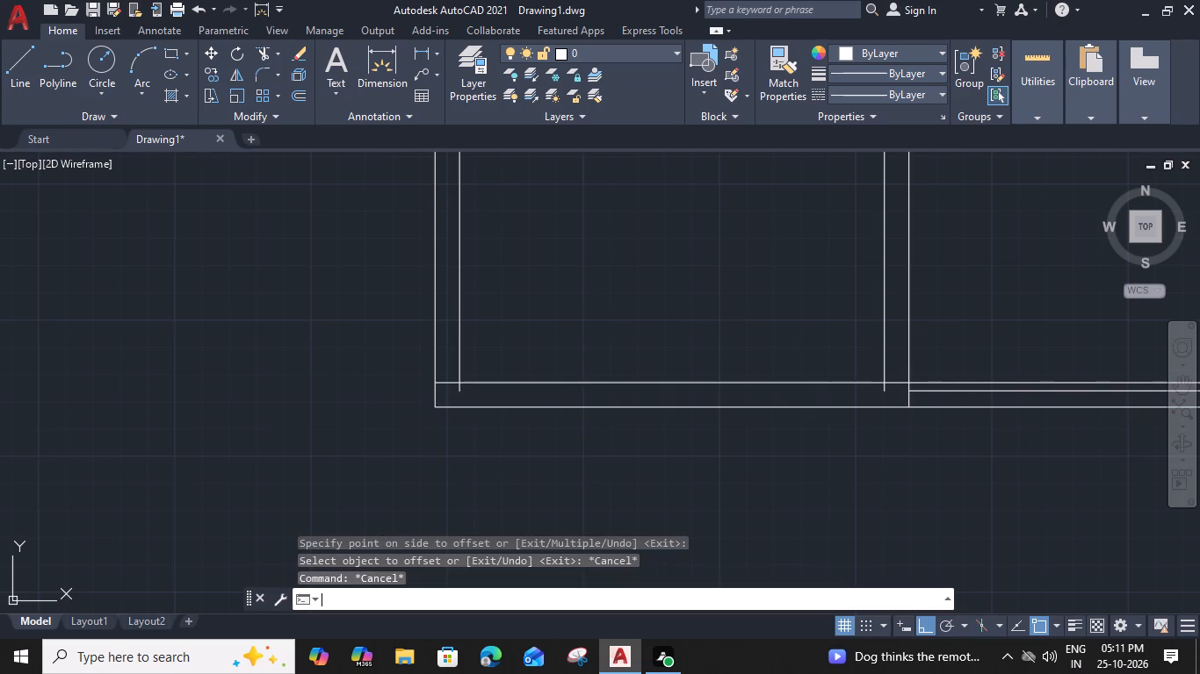
Trim the overhanging ends at both bottom corners of the lower-left room, including the new inner line inside the left wall and partition.
text(tr)
key(space)
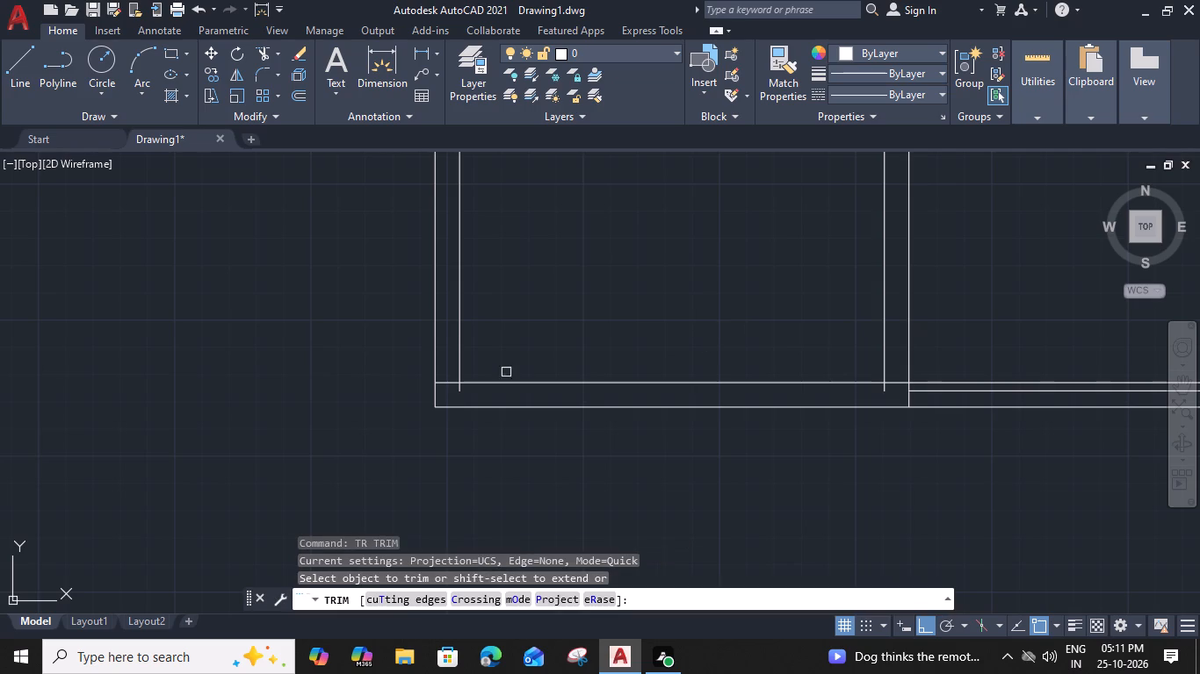
click(458, 391)
click(448, 384)
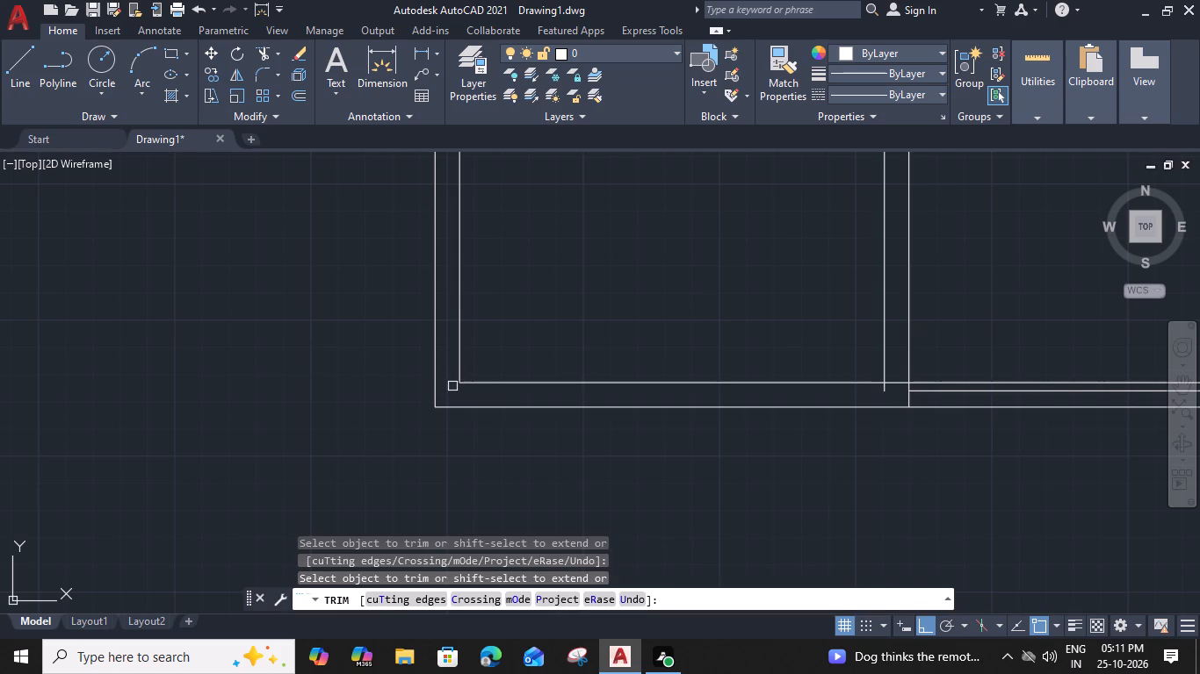
click(884, 391)
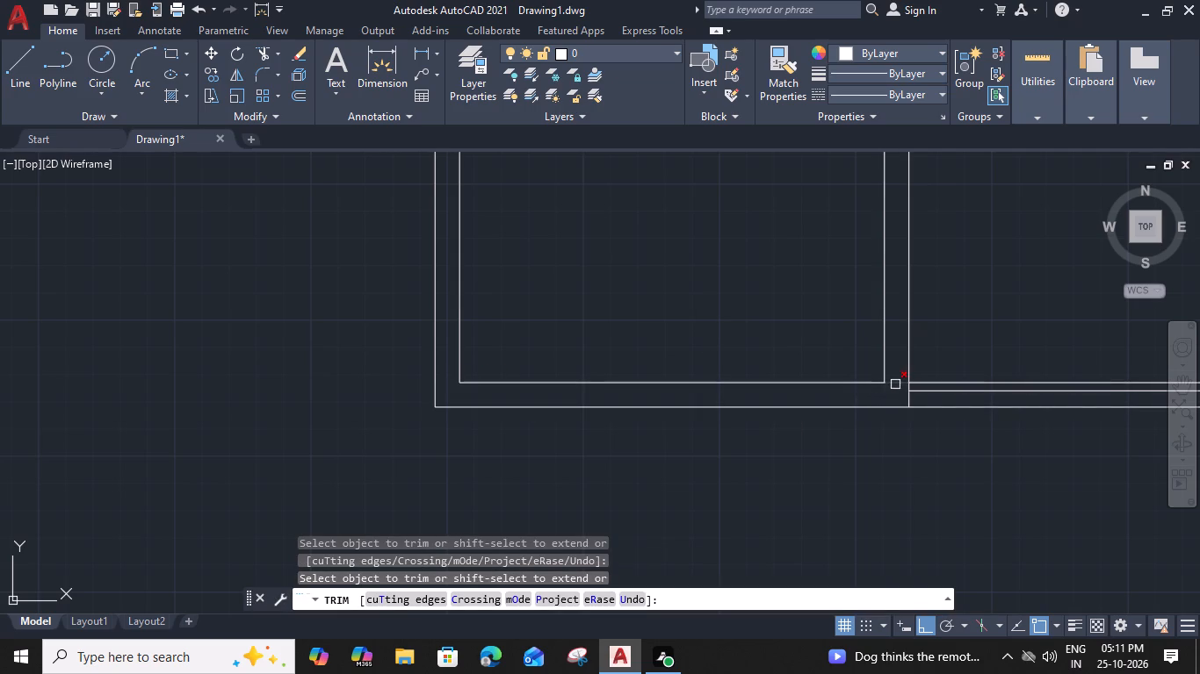
click(896, 384)
Trim away the newly offset bottom line across the lower-right room and inside the right outer wall.
middle_drag(883, 456, 380, 472)
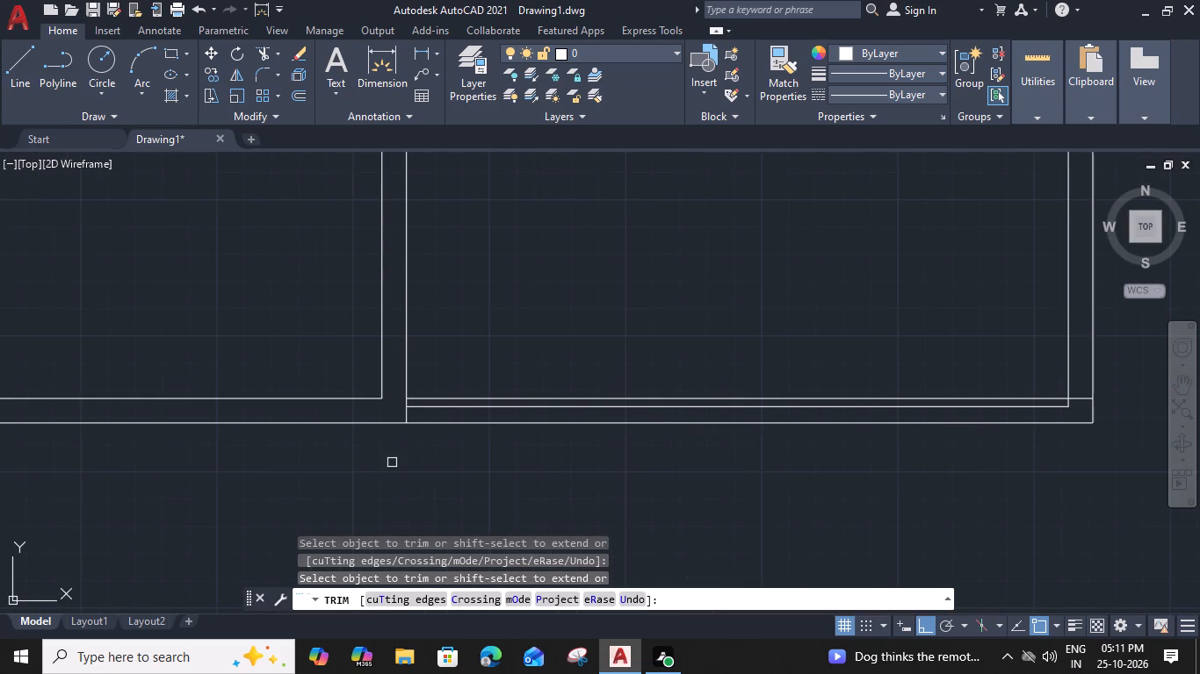
click(597, 395)
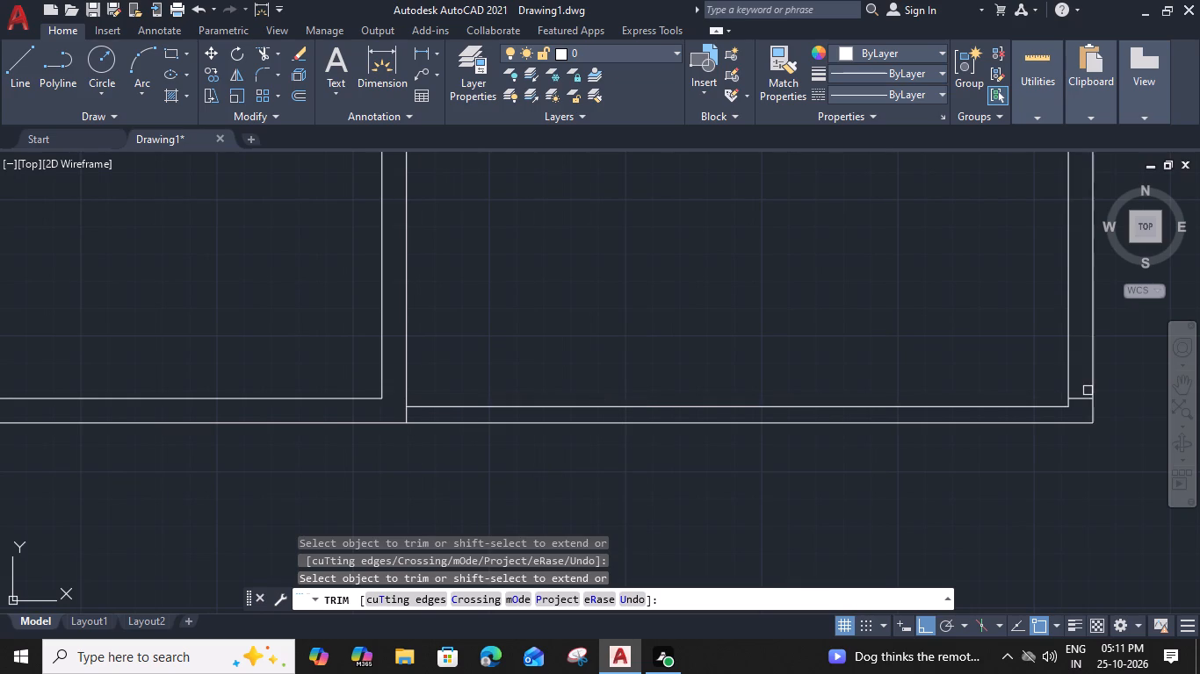
click(1084, 396)
key(Escape)
Trim the left line of the upper-left room's right partition where it crosses the partition below that room.
scroll(680, 361, down, 1)
middle_drag(663, 361, 667, 361)
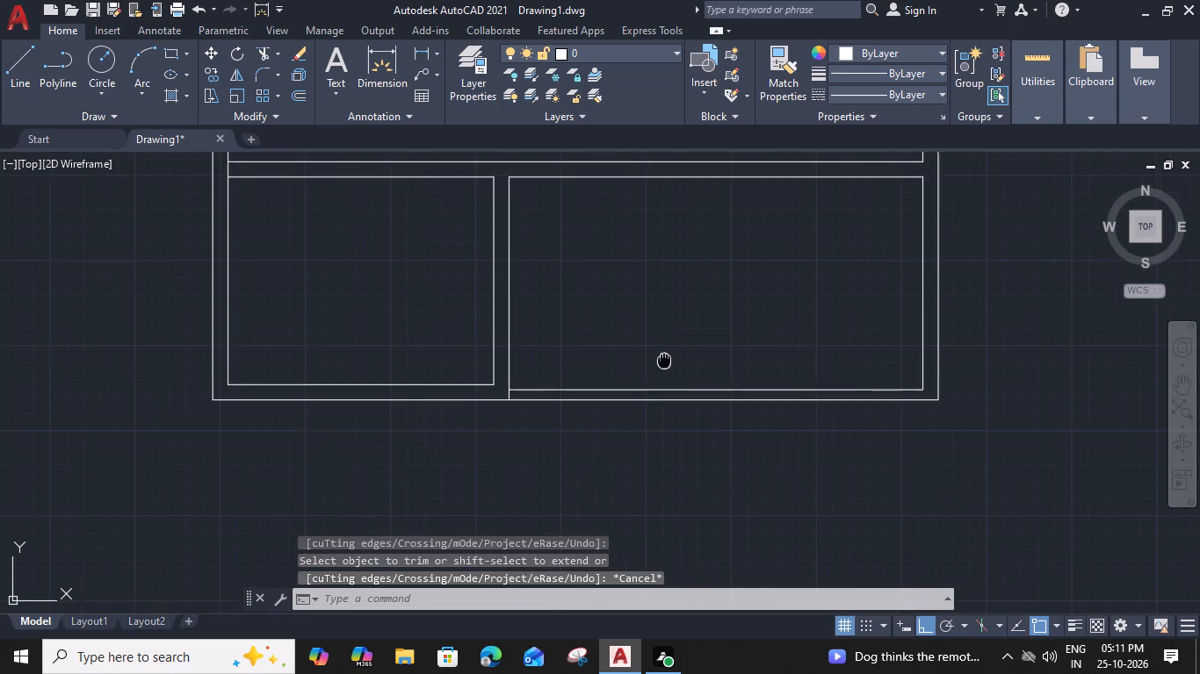
middle_drag(667, 361, 910, 398)
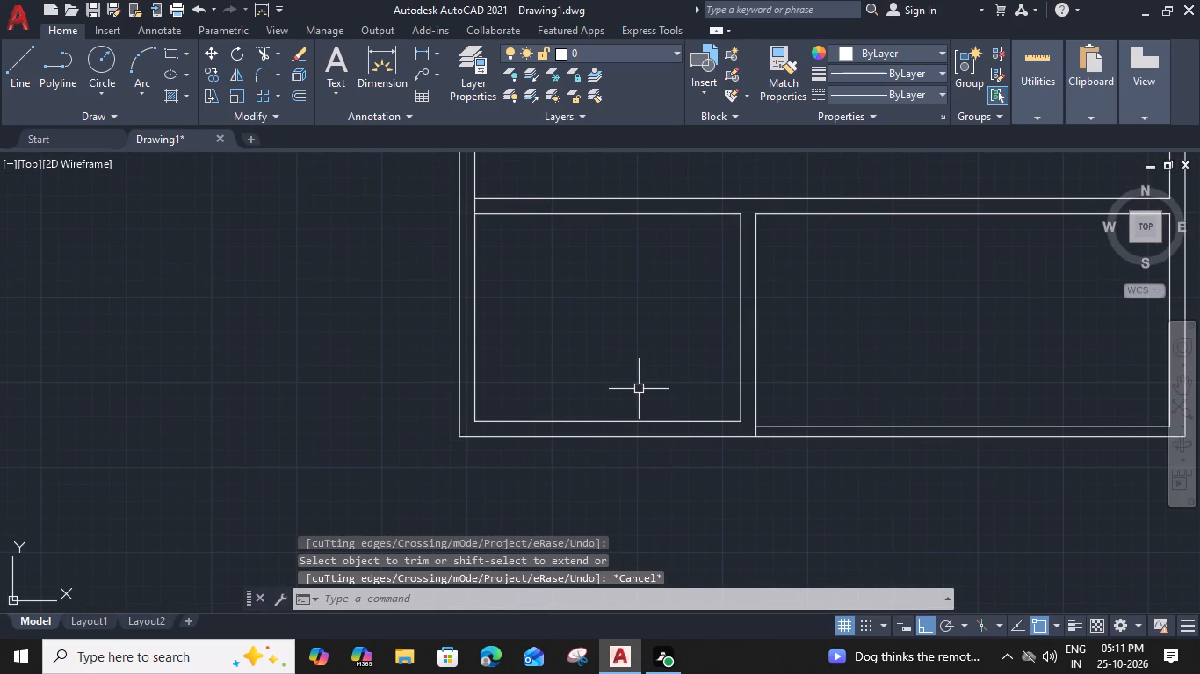
middle_drag(639, 389, 634, 427)
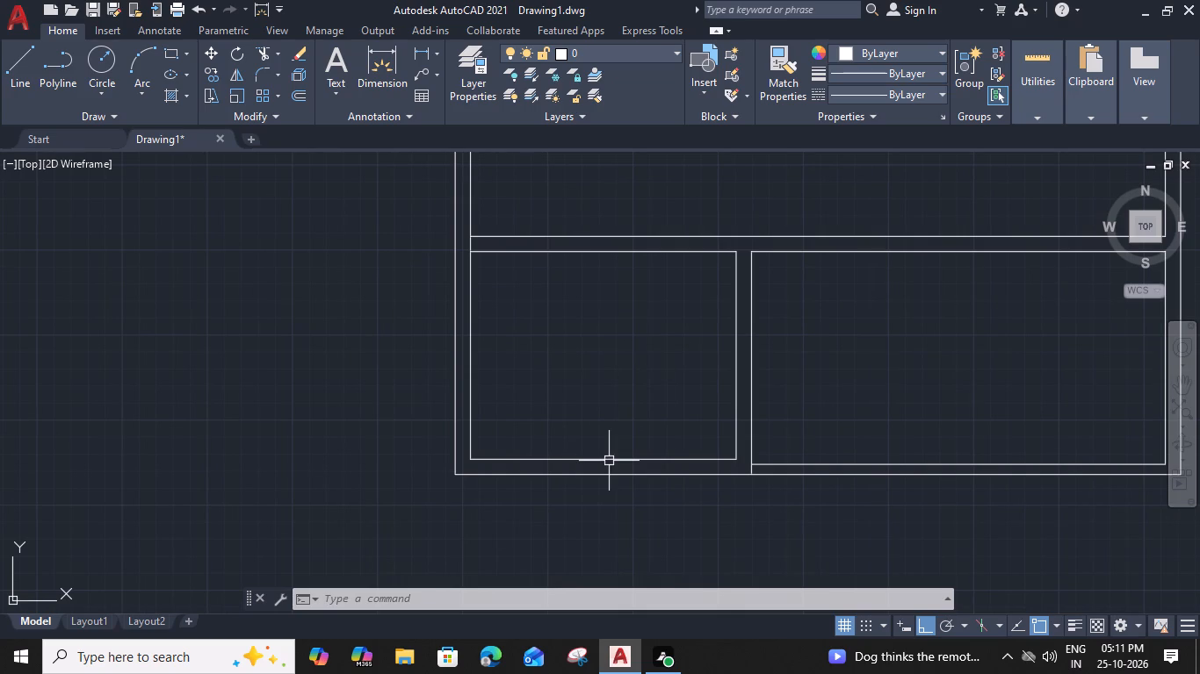
scroll(638, 383, down, 2)
middle_drag(638, 380, 630, 398)
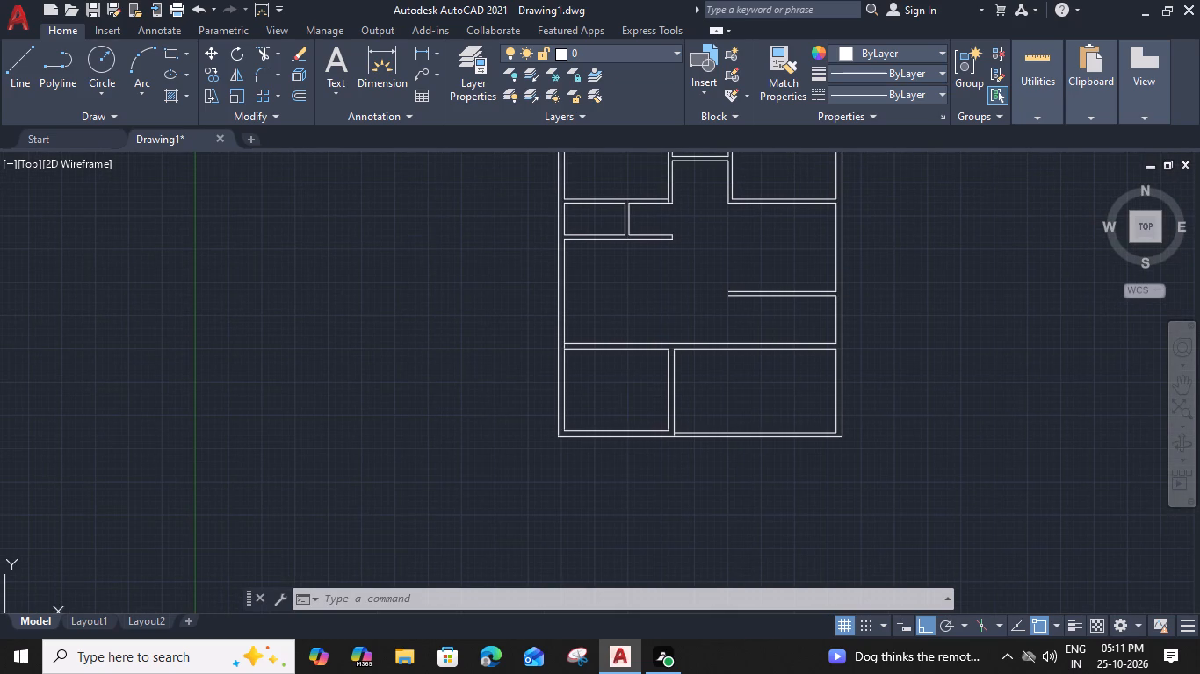
middle_drag(638, 280, 547, 468)
text(tr)
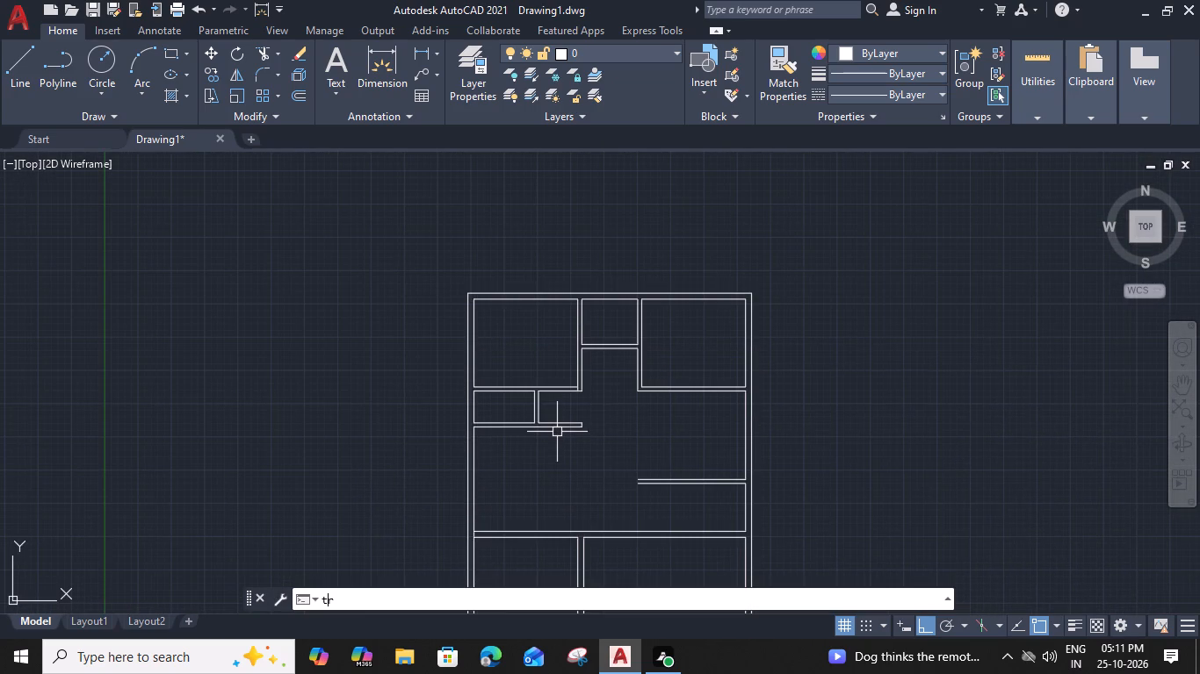
key(space)
scroll(585, 369, up, 3)
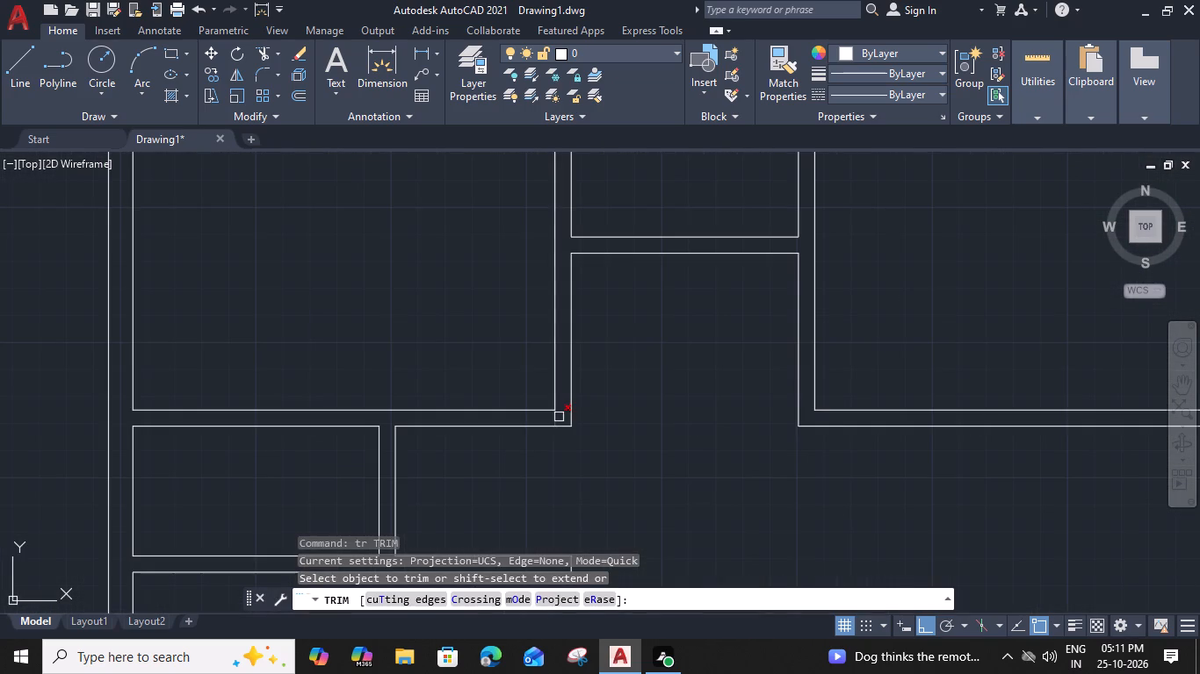
click(559, 417)
key(Escape)
Draw a short line across the lower end of the upper-left room's right partition, level with the room's bottom line.
text(l)
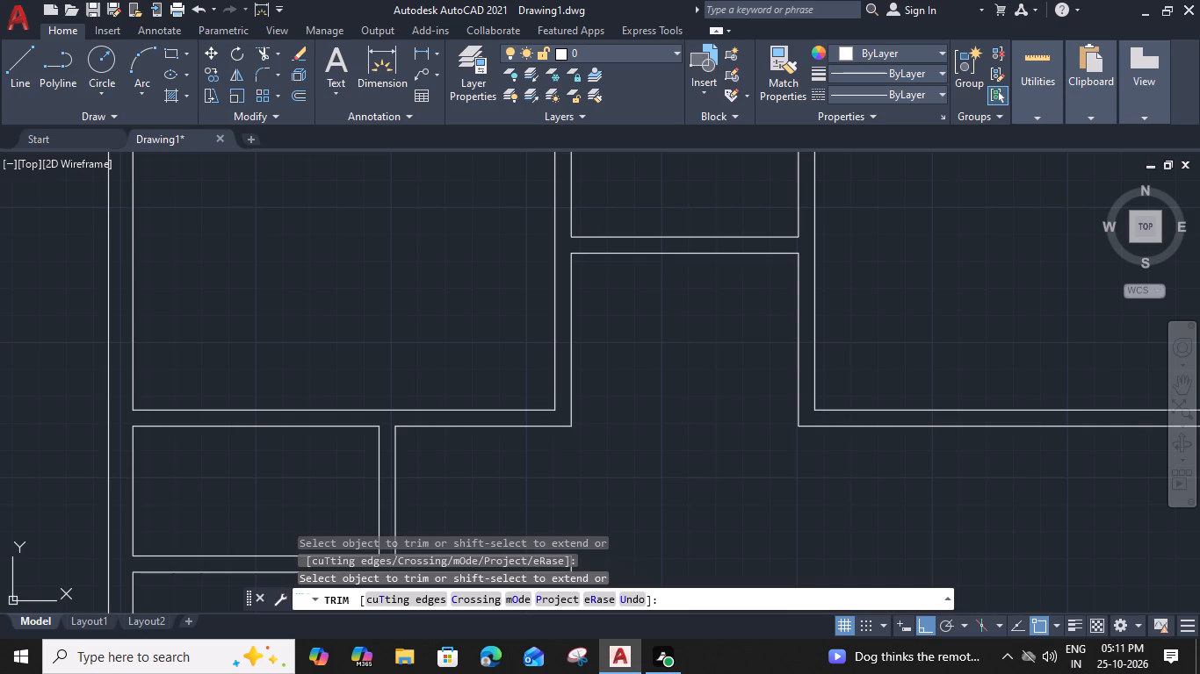
key(space)
click(560, 410)
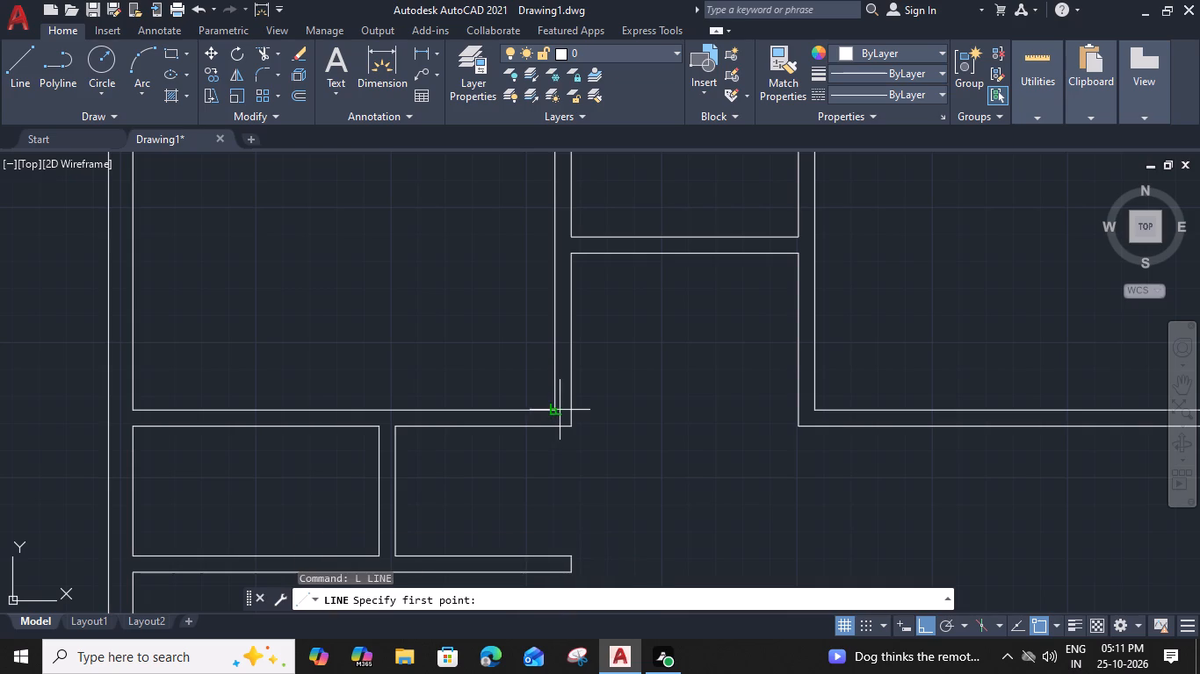
click(578, 410)
key(space)
Draw a short line across the lower end of the partition dividing the two small rooms on the left.
middle_drag(542, 488, 613, 416)
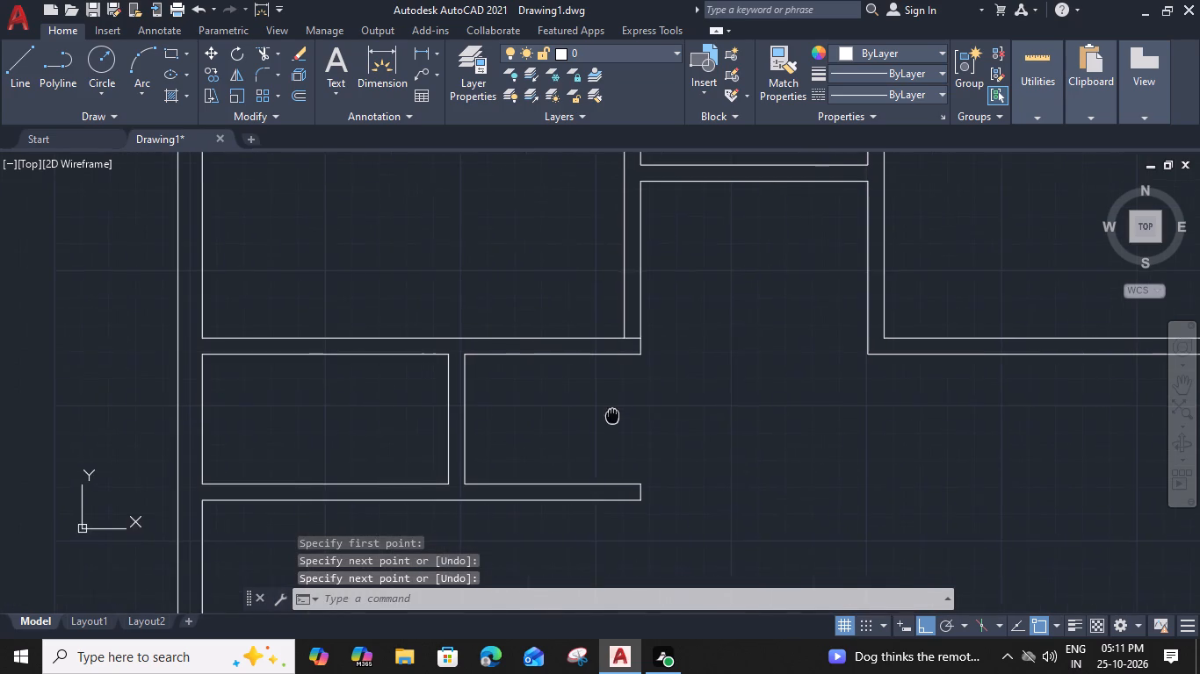
middle_drag(613, 416, 616, 417)
key(space)
click(455, 481)
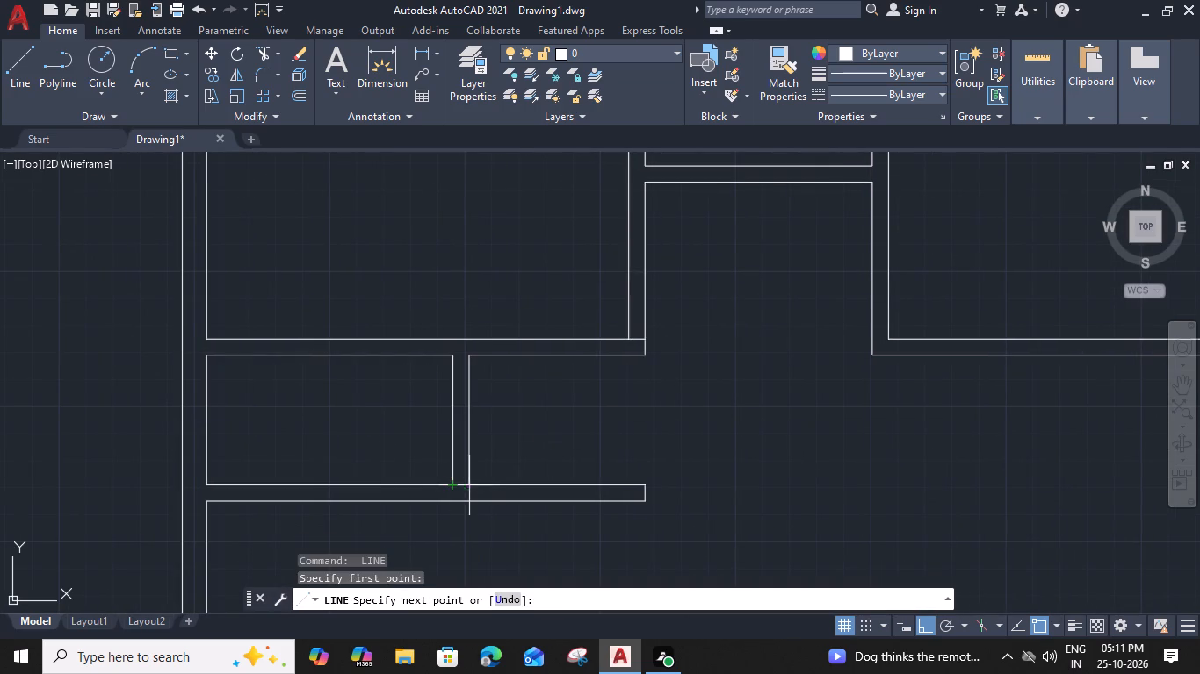
click(473, 480)
key(space)
Draw a short vertical line closing the right end of the upper-middle room's bottom partition.
middle_drag(665, 413, 520, 520)
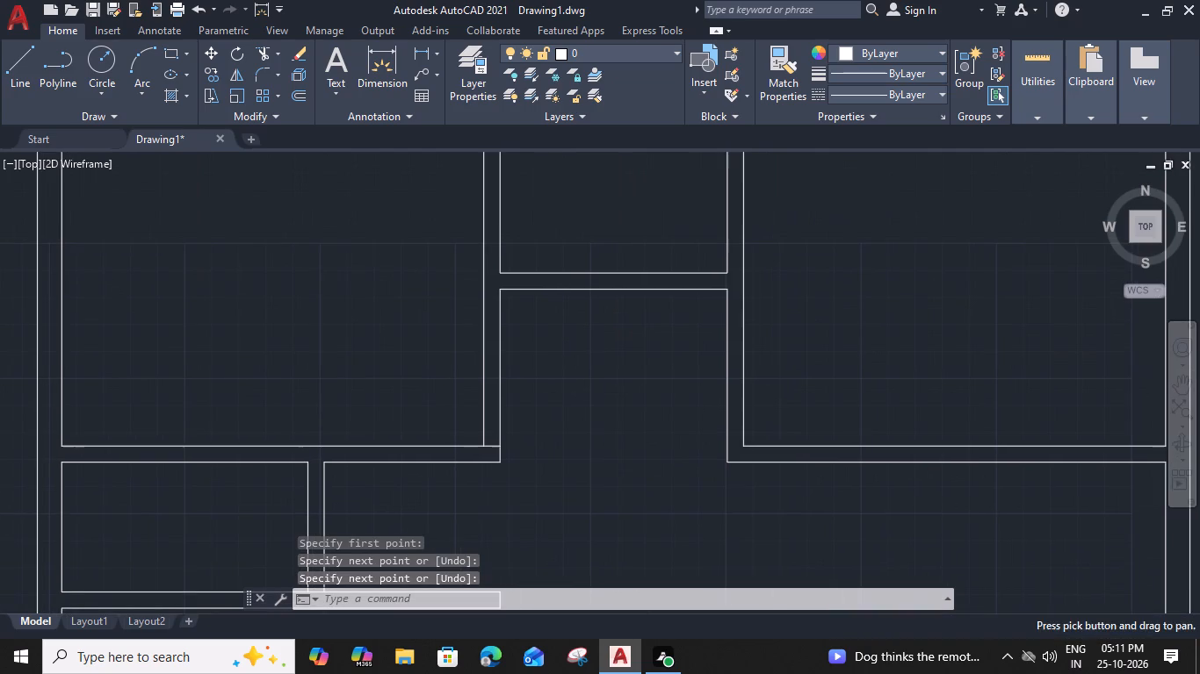
key(space)
click(728, 294)
click(731, 276)
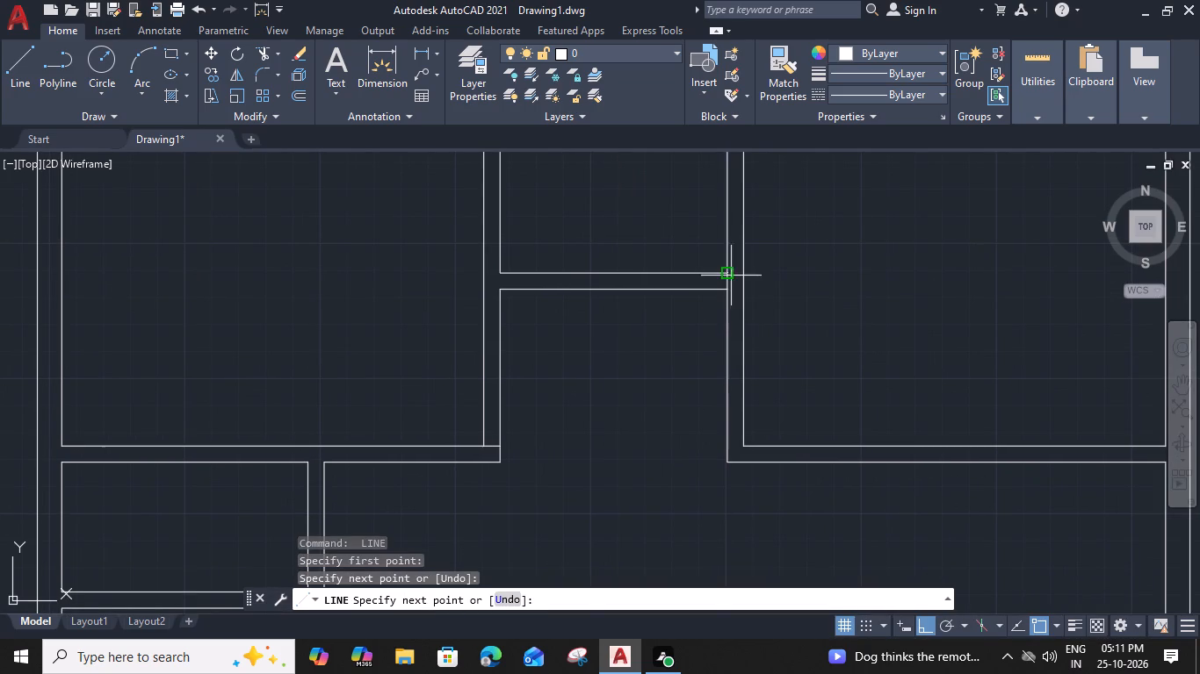
key(space)
Draw a short line across the lower end of the upper-right room's left partition, level with the room's bottom line.
key(space)
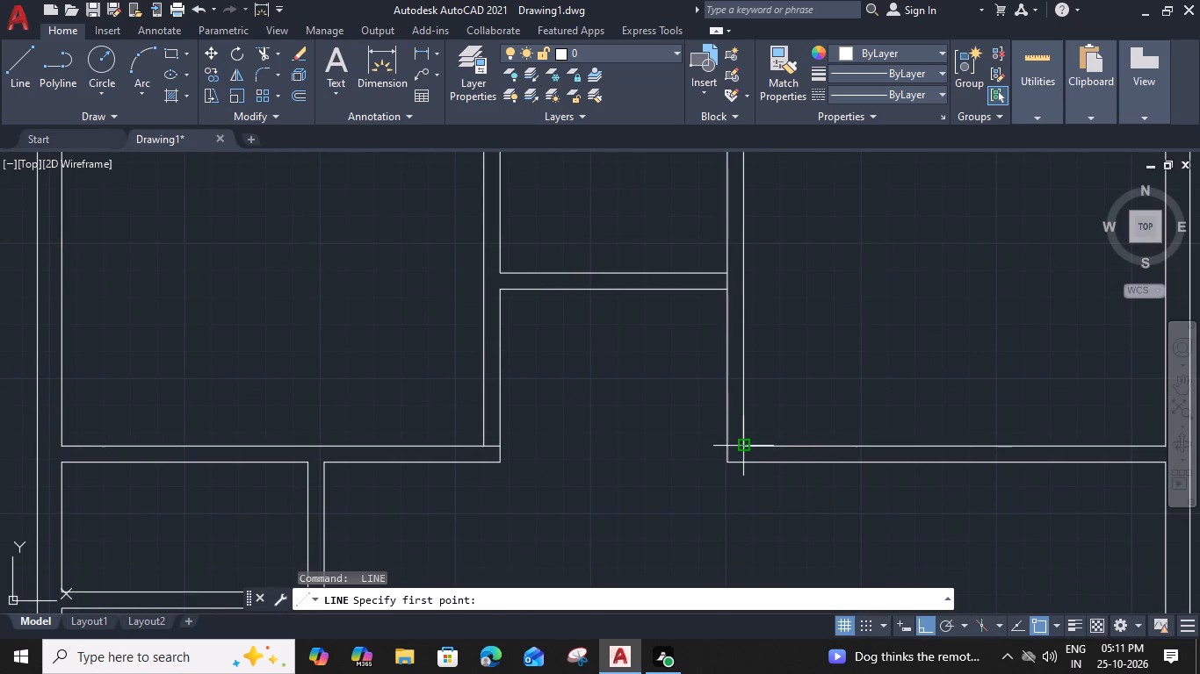
click(742, 443)
click(727, 442)
key(space)
Extend both lines of the upper-right room's left partition down to the horizontal partition below.
scroll(727, 441, down, 2)
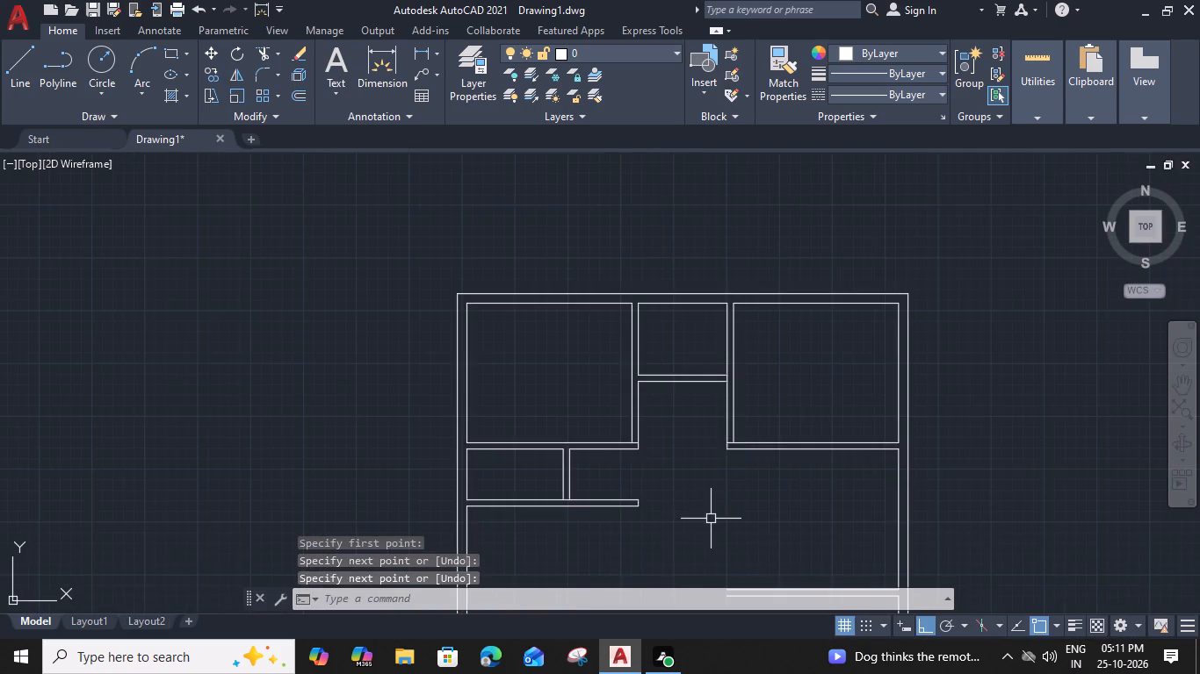
middle_drag(712, 513, 682, 341)
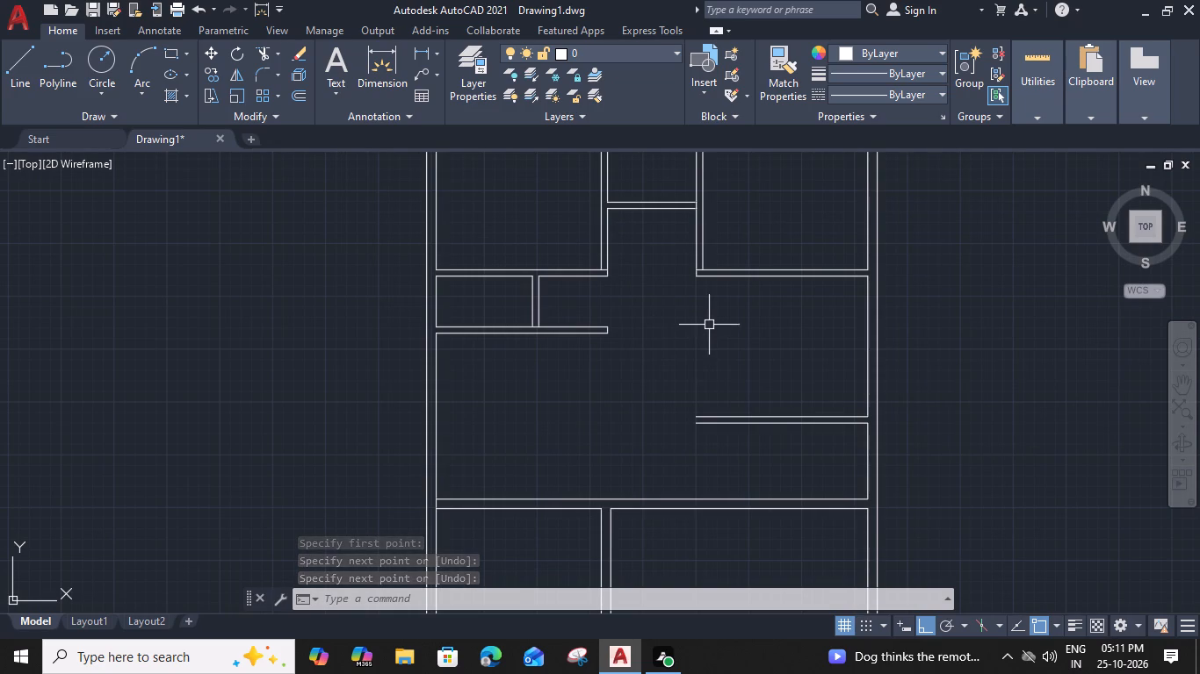
text(ex)
key(space)
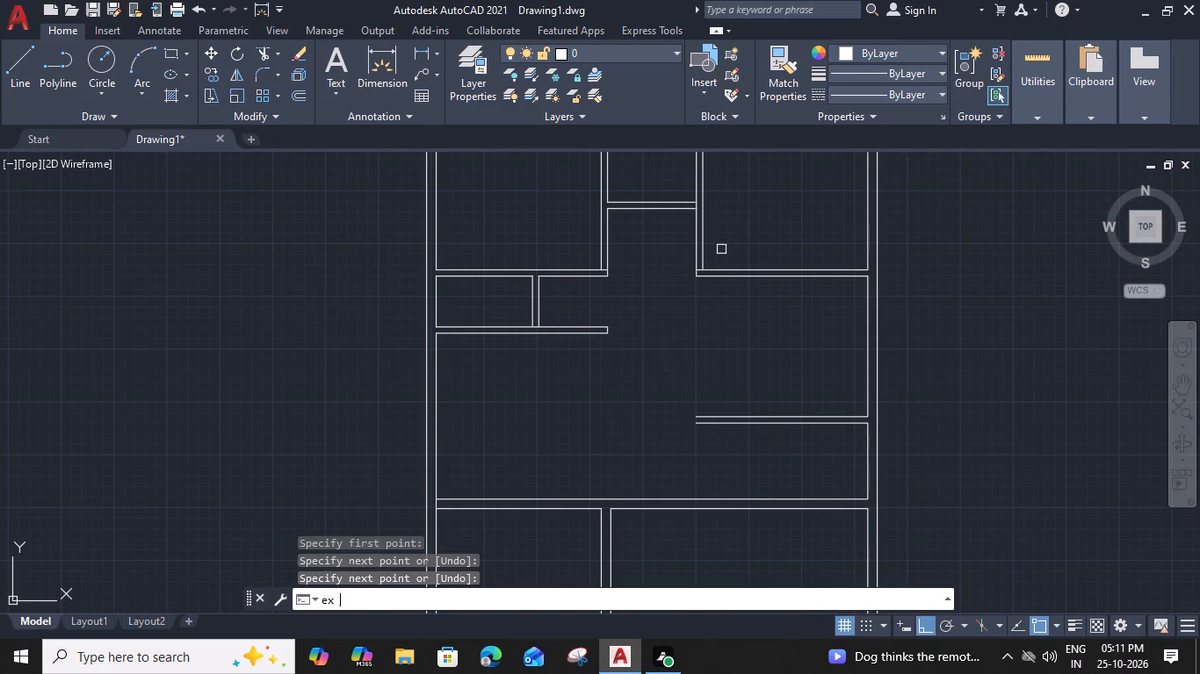
click(705, 240)
click(705, 250)
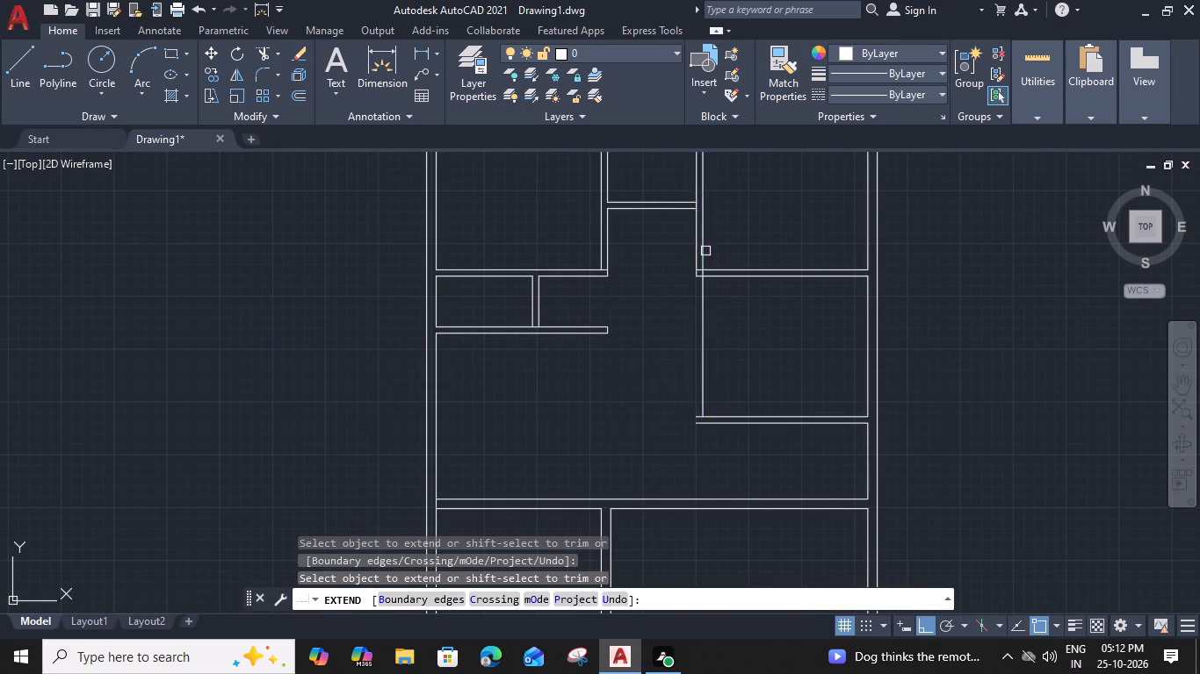
click(696, 258)
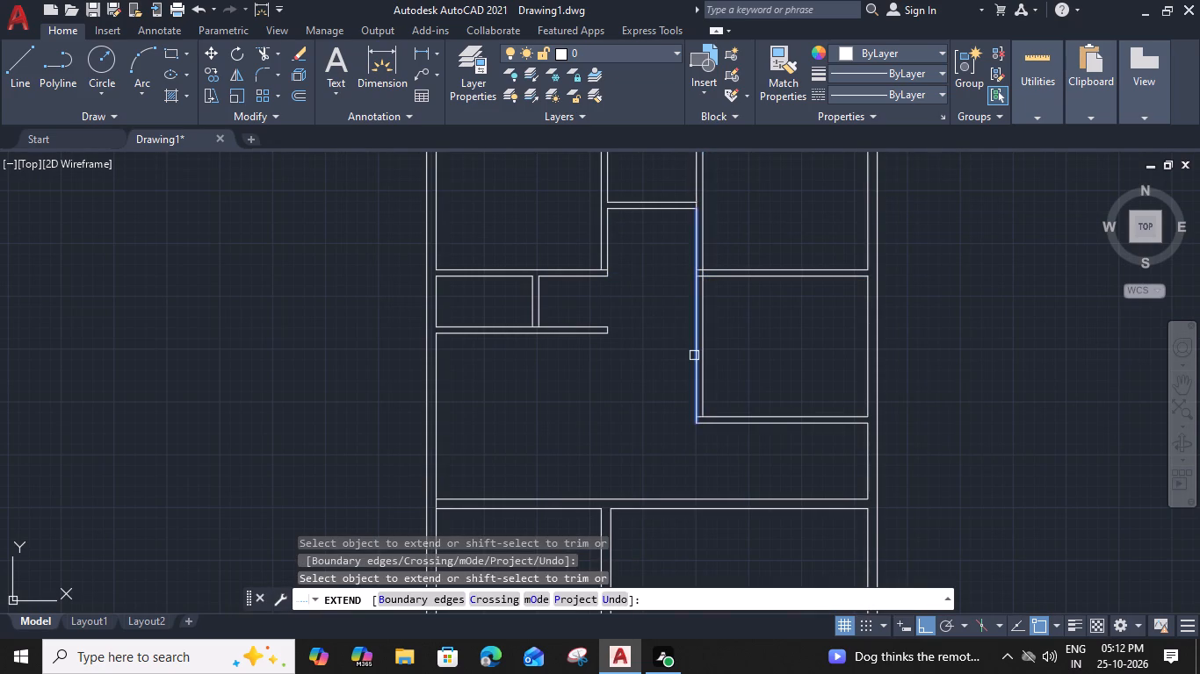
click(694, 355)
Trim the lines crossing inside the extended partition at its lower corner and at its junction with the upper-right room's bottom partition.
scroll(694, 454, up, 3)
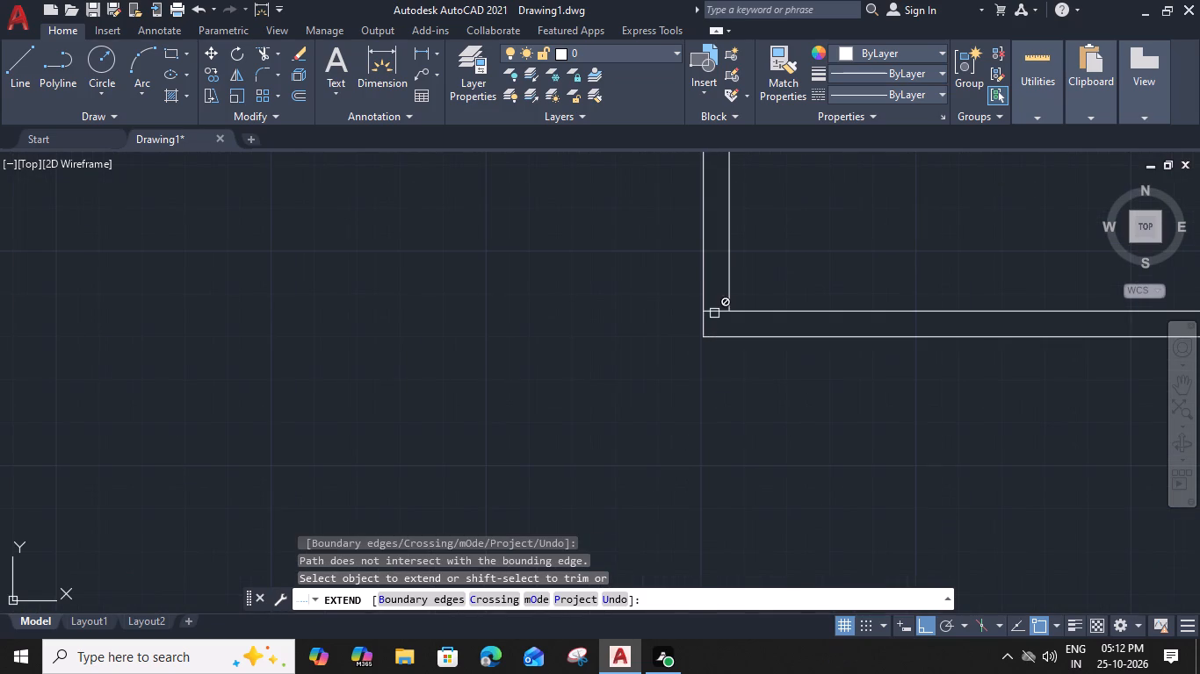
shift+click(713, 310)
scroll(713, 310, down, 2)
middle_drag(763, 251, 694, 564)
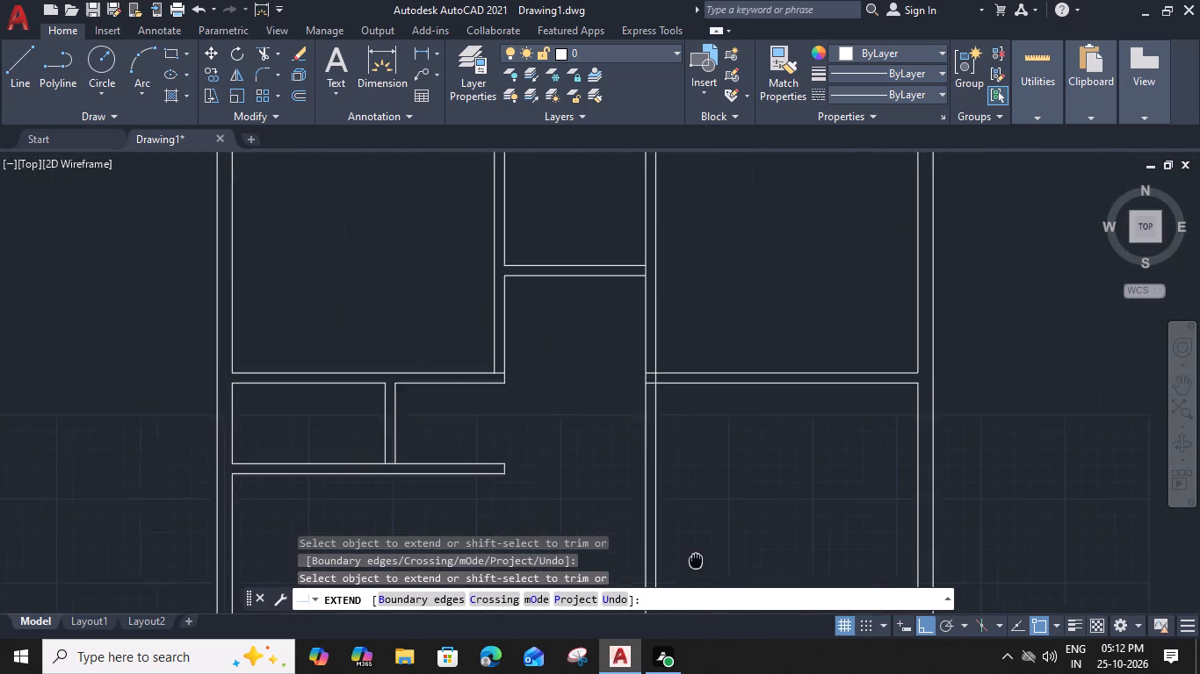
middle_drag(694, 564, 693, 558)
scroll(637, 390, up, 2)
shift+click(669, 389)
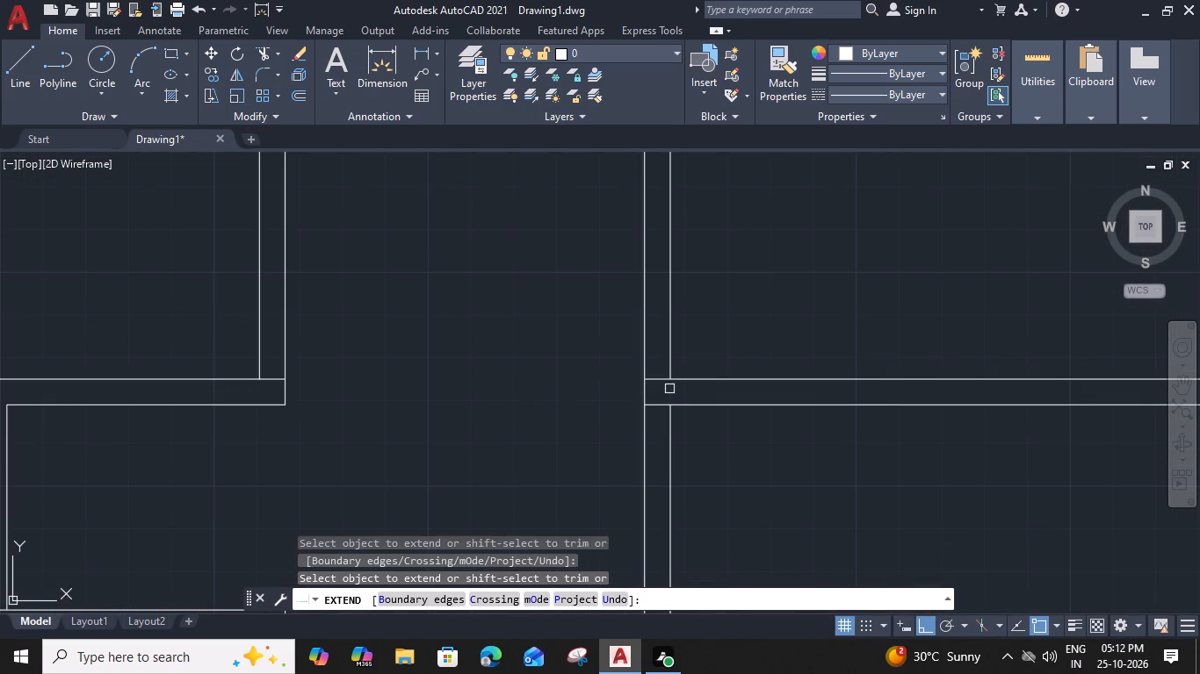
shift+click(655, 405)
key(Escape)
scroll(655, 405, down, 2)
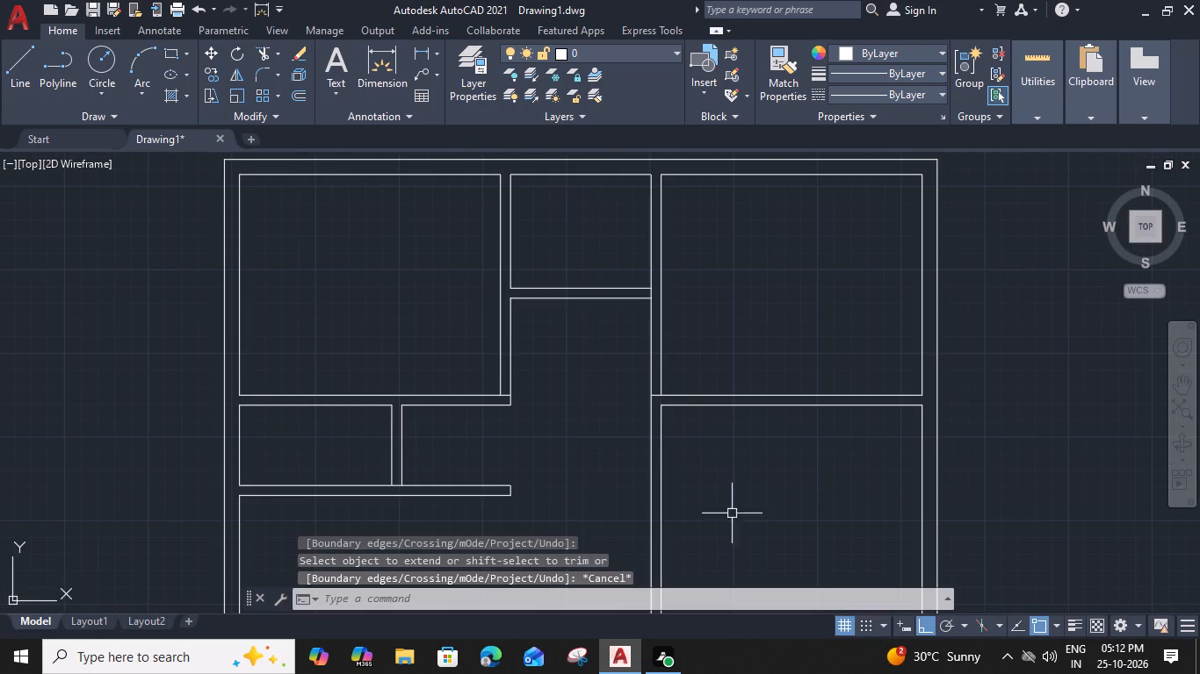
Draw a short line across the lower end of the extended partition, level with the middle-right room's bottom line.
middle_drag(733, 491, 719, 342)
text(l)
key(space)
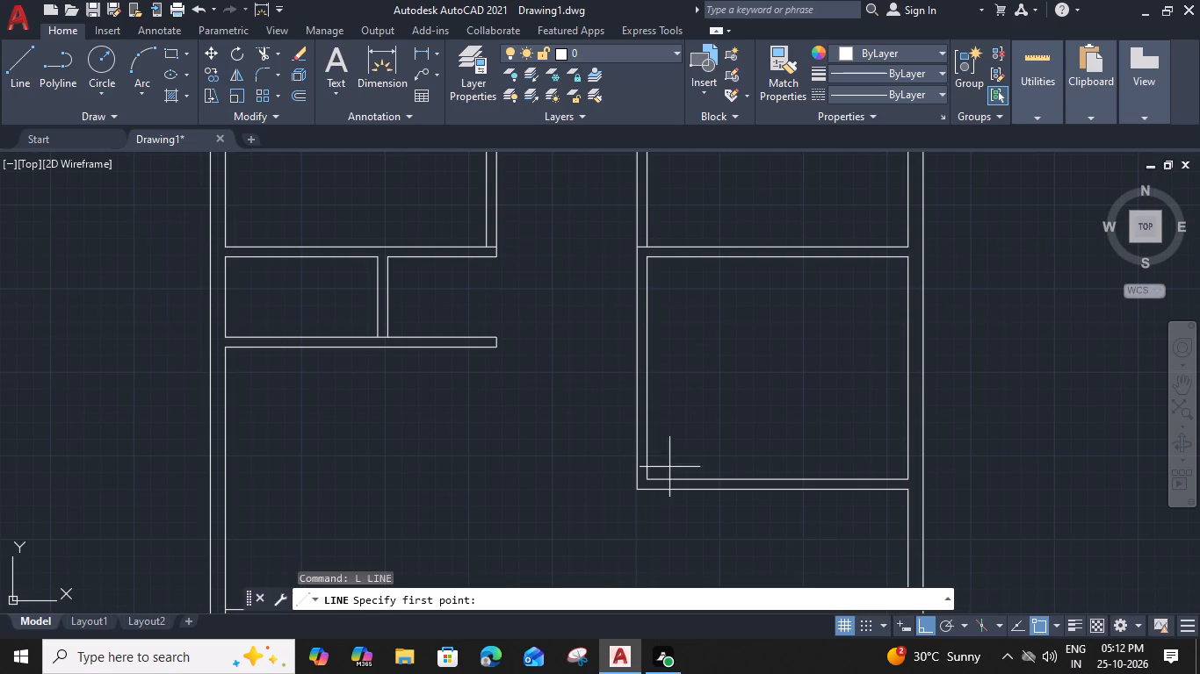
click(648, 482)
click(639, 477)
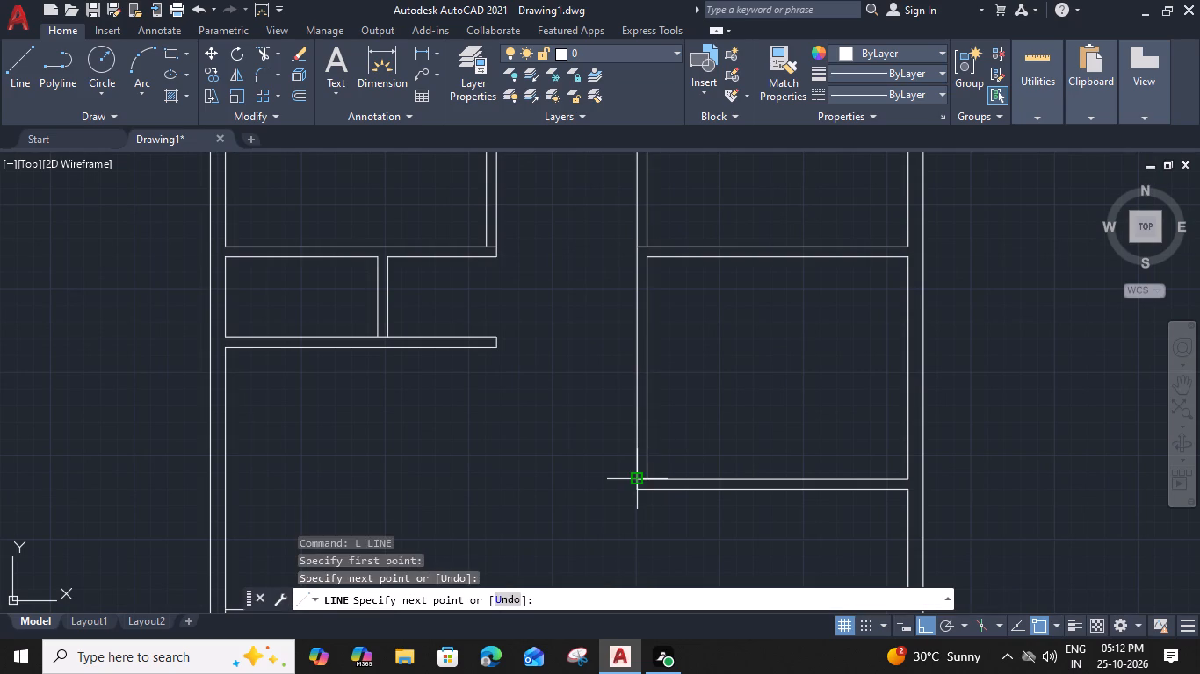
key(space)
Draw a short vertical line across the long wall above the bottom rooms, continuing the left line of the partition between them.
scroll(639, 477, down, 2)
middle_drag(604, 498, 640, 453)
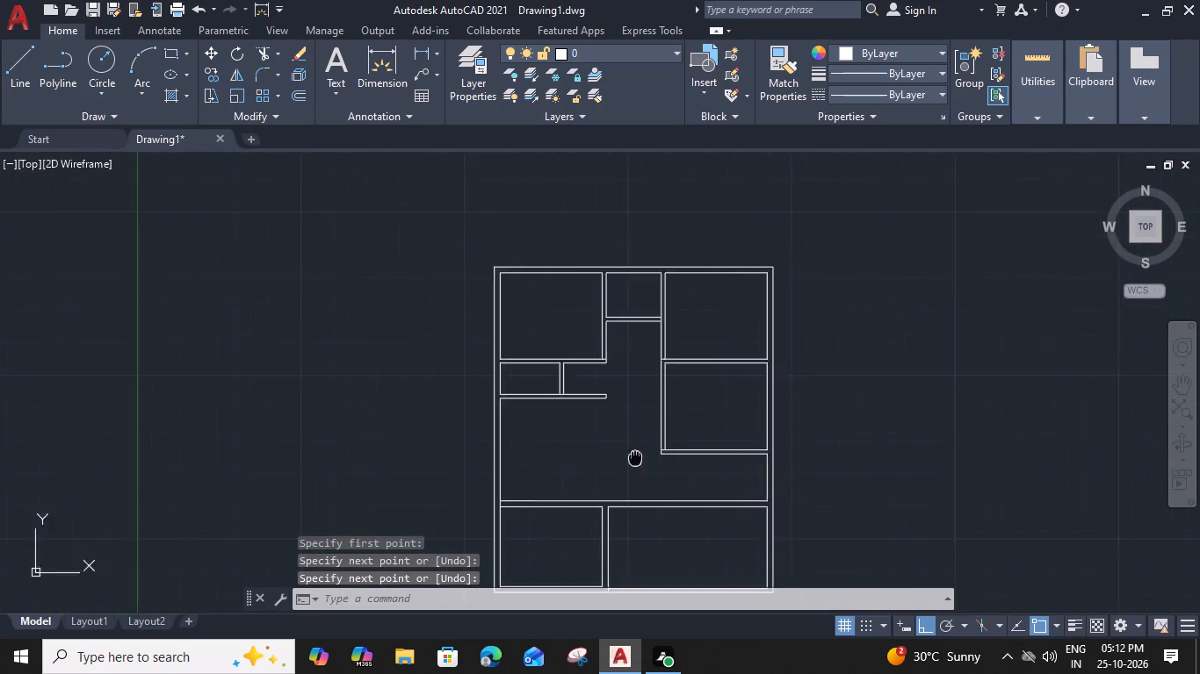
middle_drag(640, 453, 659, 477)
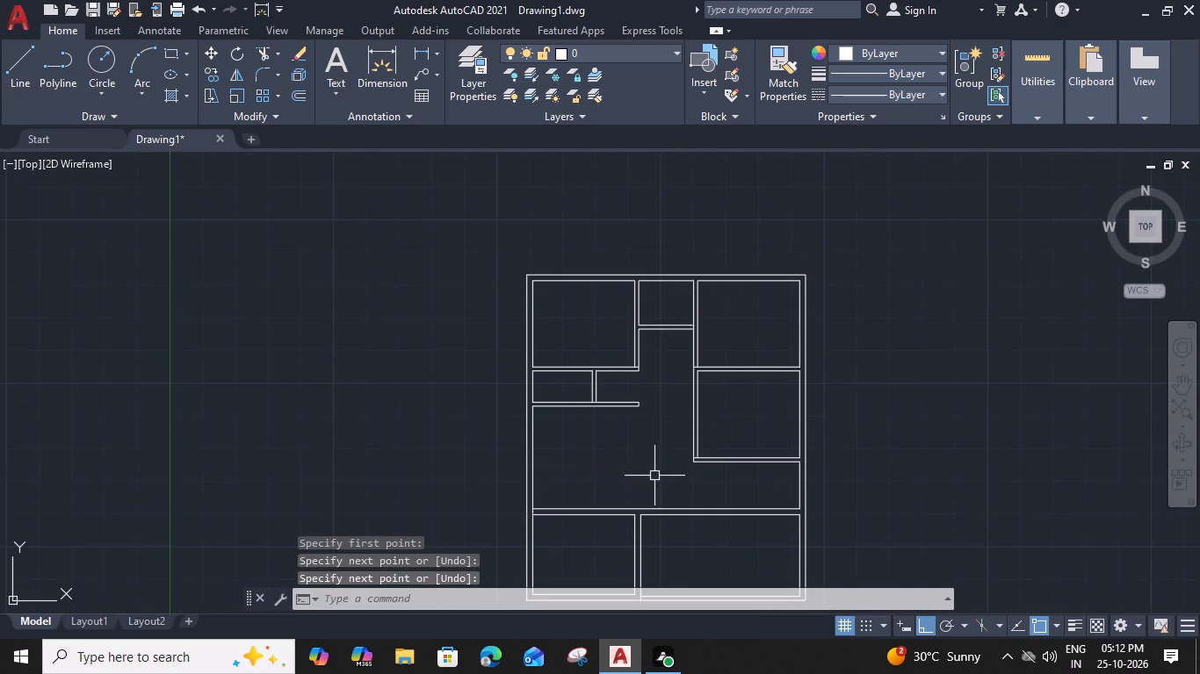
scroll(634, 529, up, 3)
key(space)
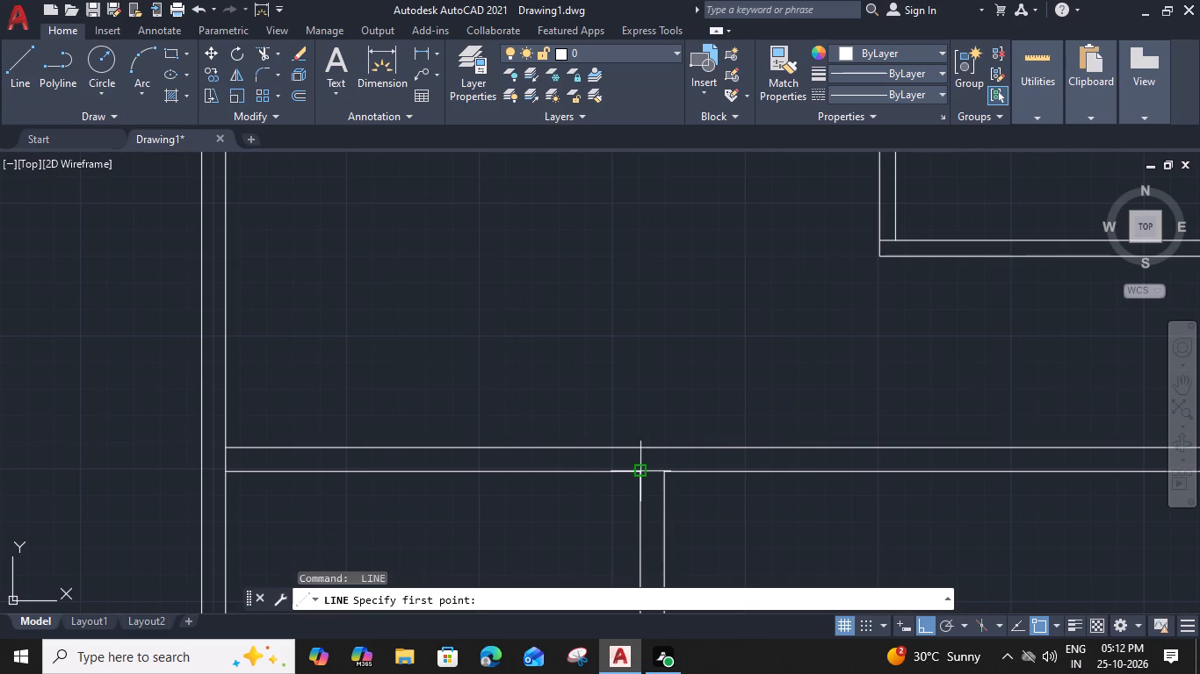
click(638, 476)
click(640, 448)
key(space)
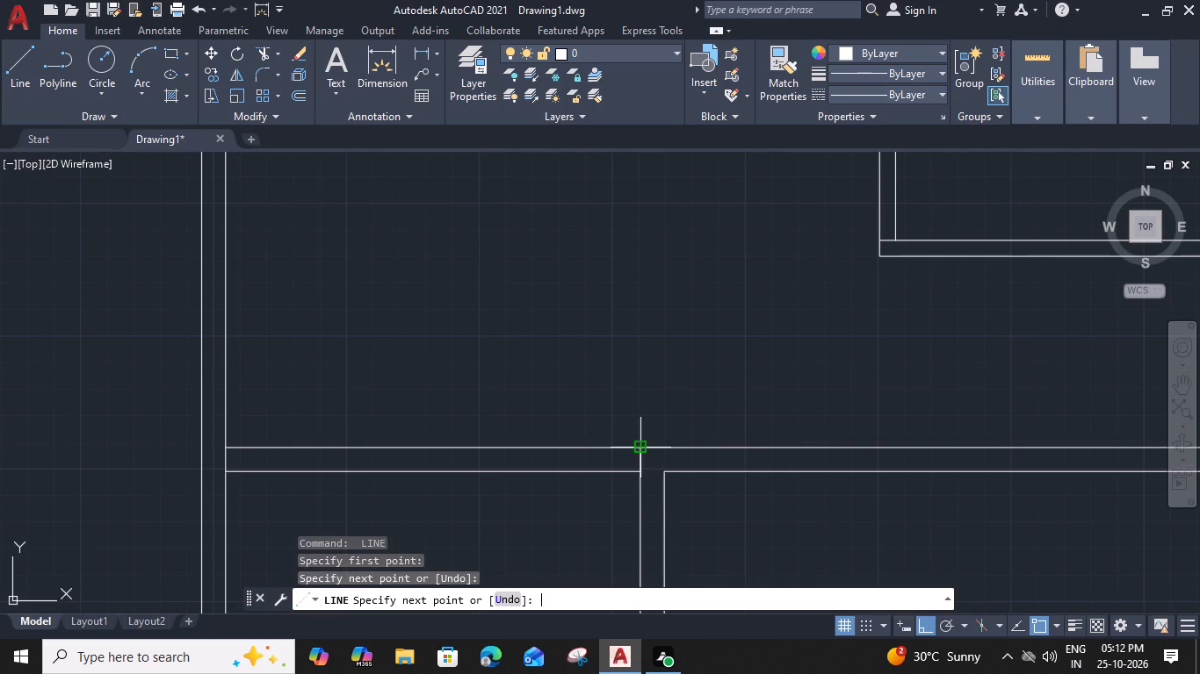
Erase the long wall's lower line above the lower-right room.
scroll(724, 525, down, 1)
middle_drag(721, 521, 594, 441)
click(747, 413)
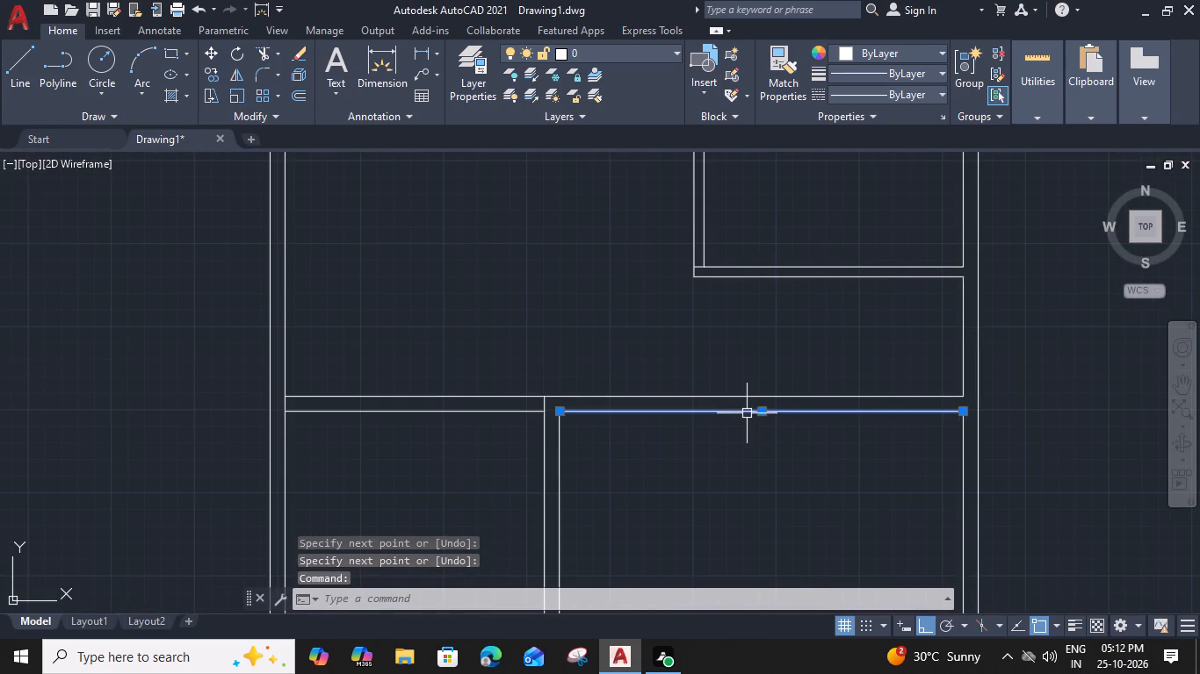
key(Delete)
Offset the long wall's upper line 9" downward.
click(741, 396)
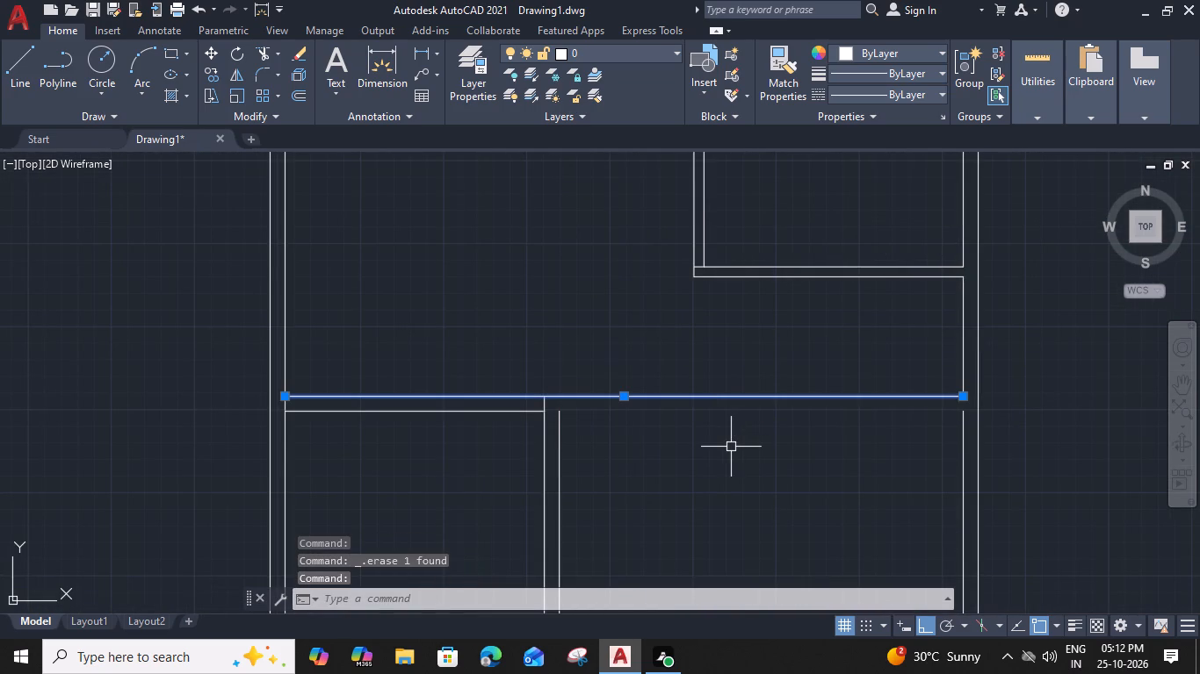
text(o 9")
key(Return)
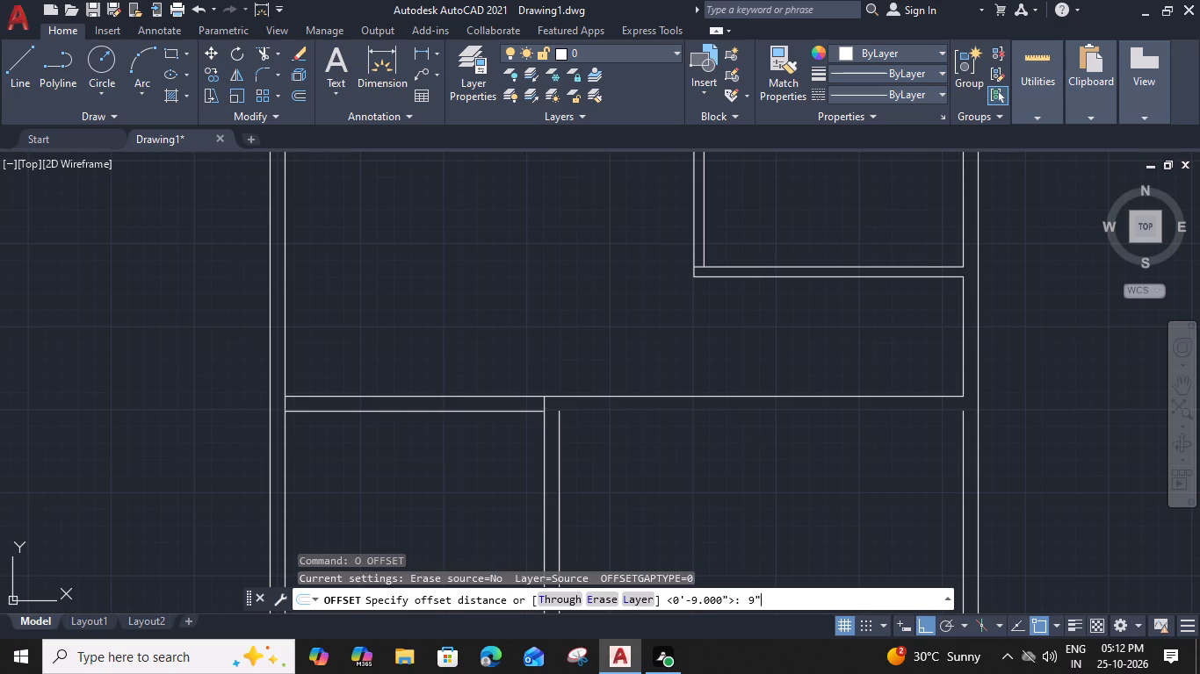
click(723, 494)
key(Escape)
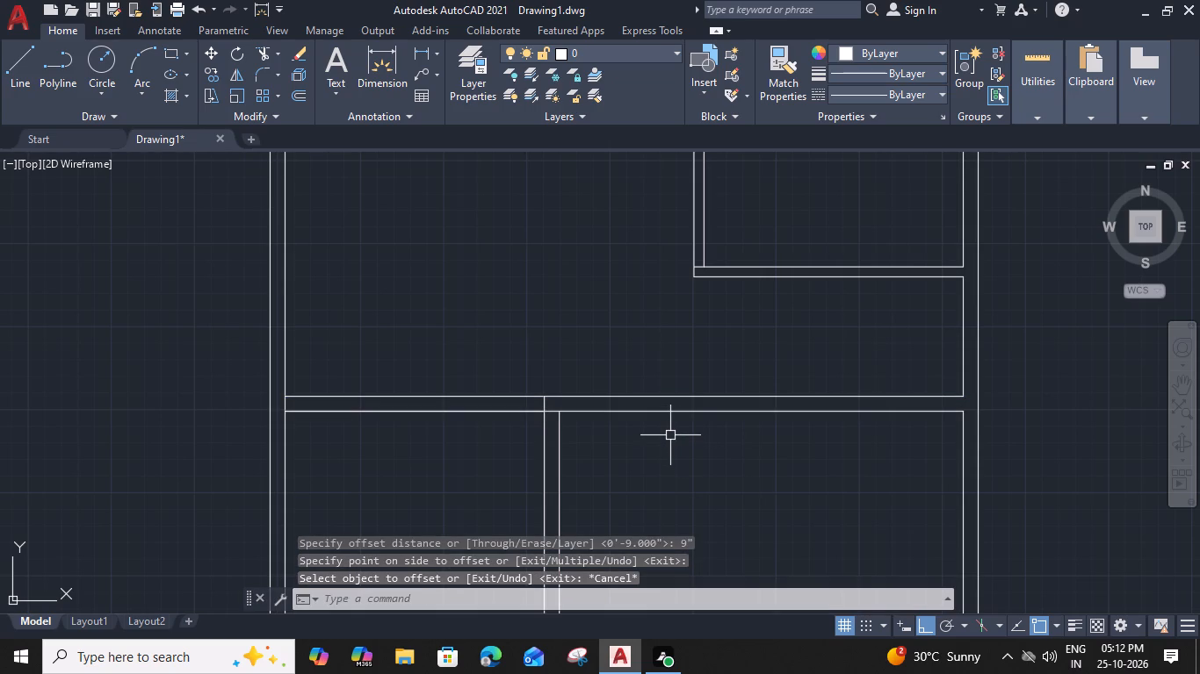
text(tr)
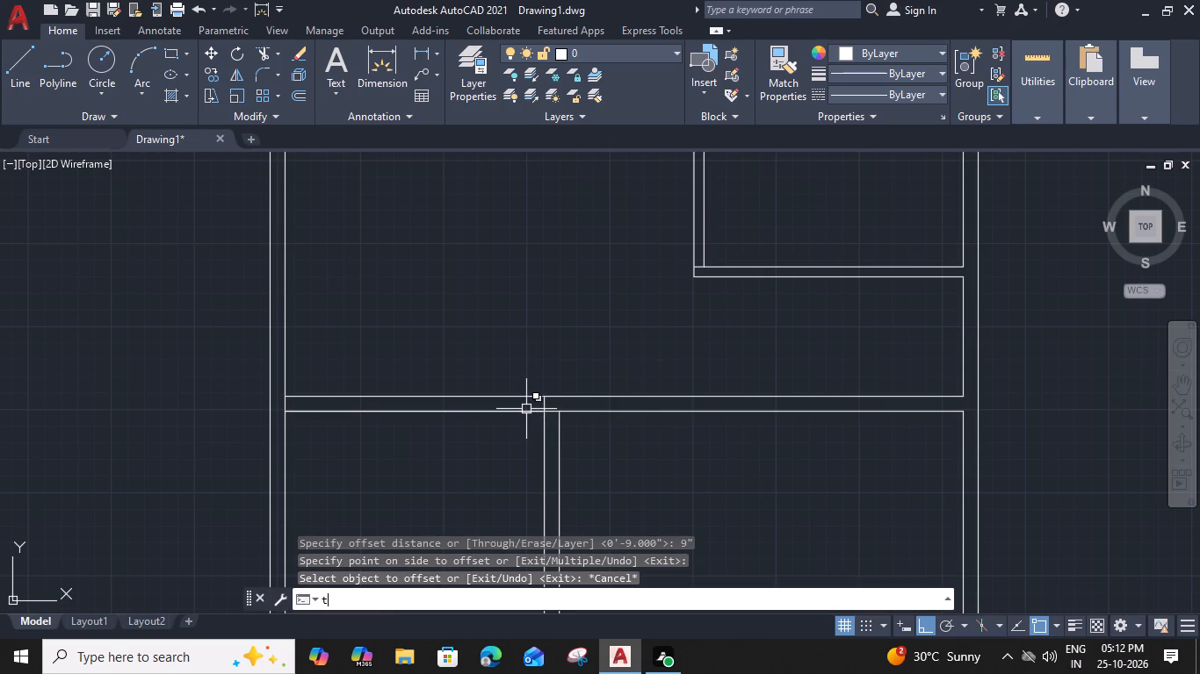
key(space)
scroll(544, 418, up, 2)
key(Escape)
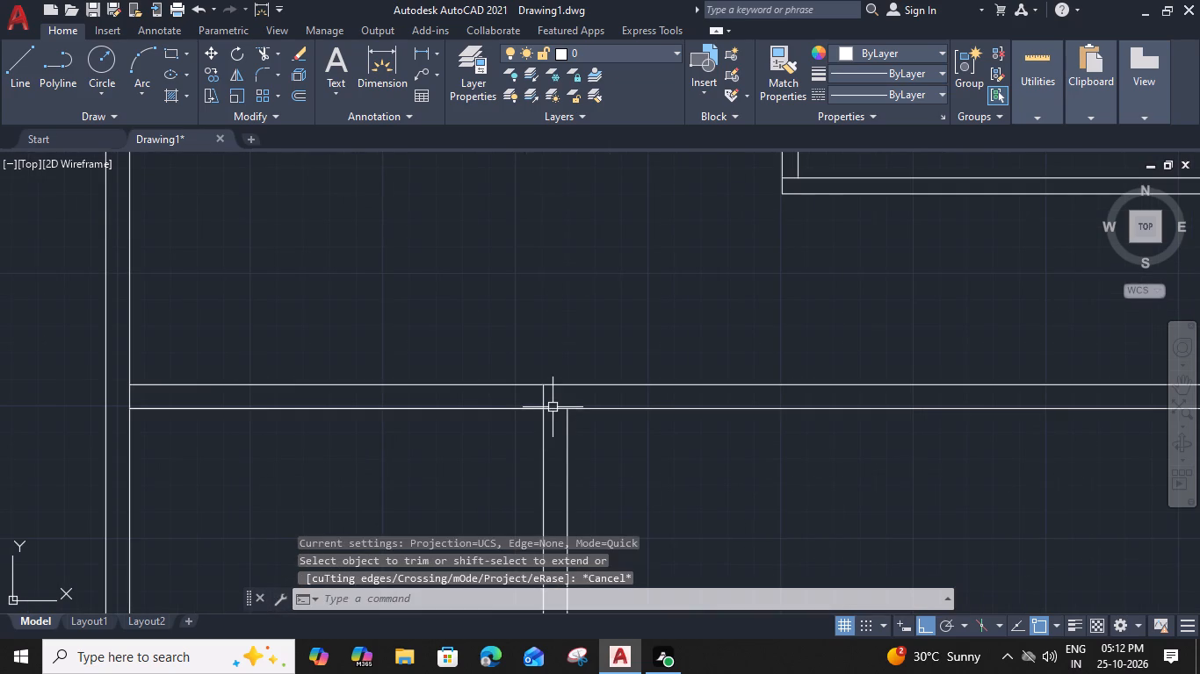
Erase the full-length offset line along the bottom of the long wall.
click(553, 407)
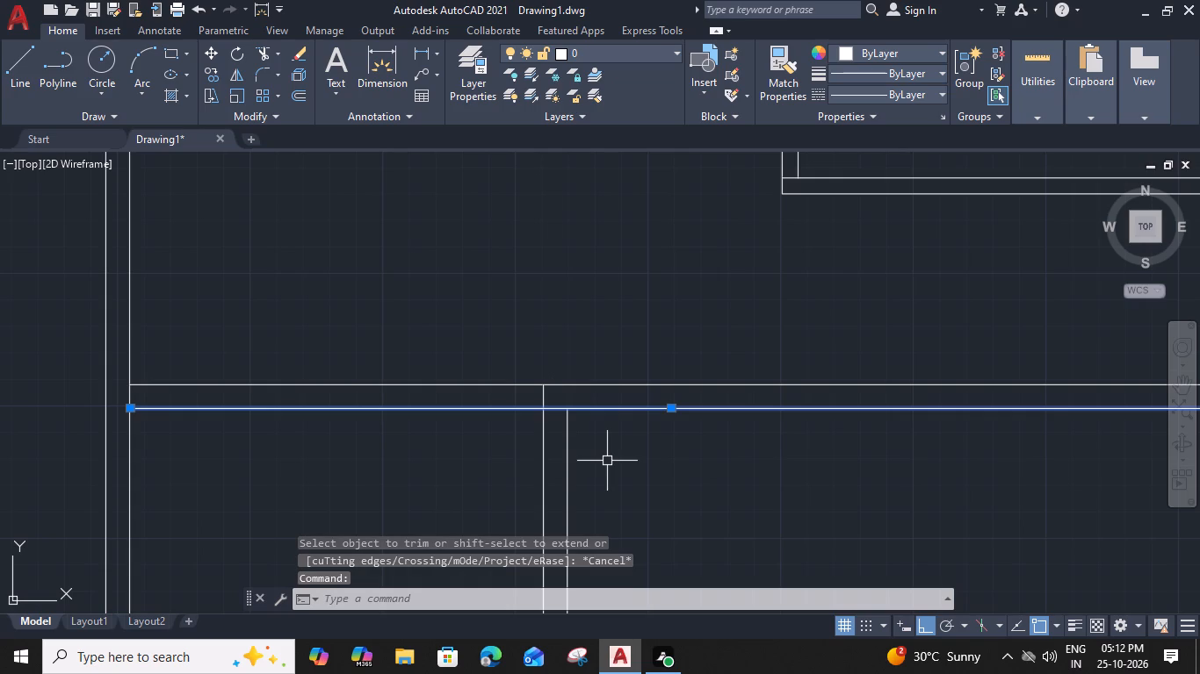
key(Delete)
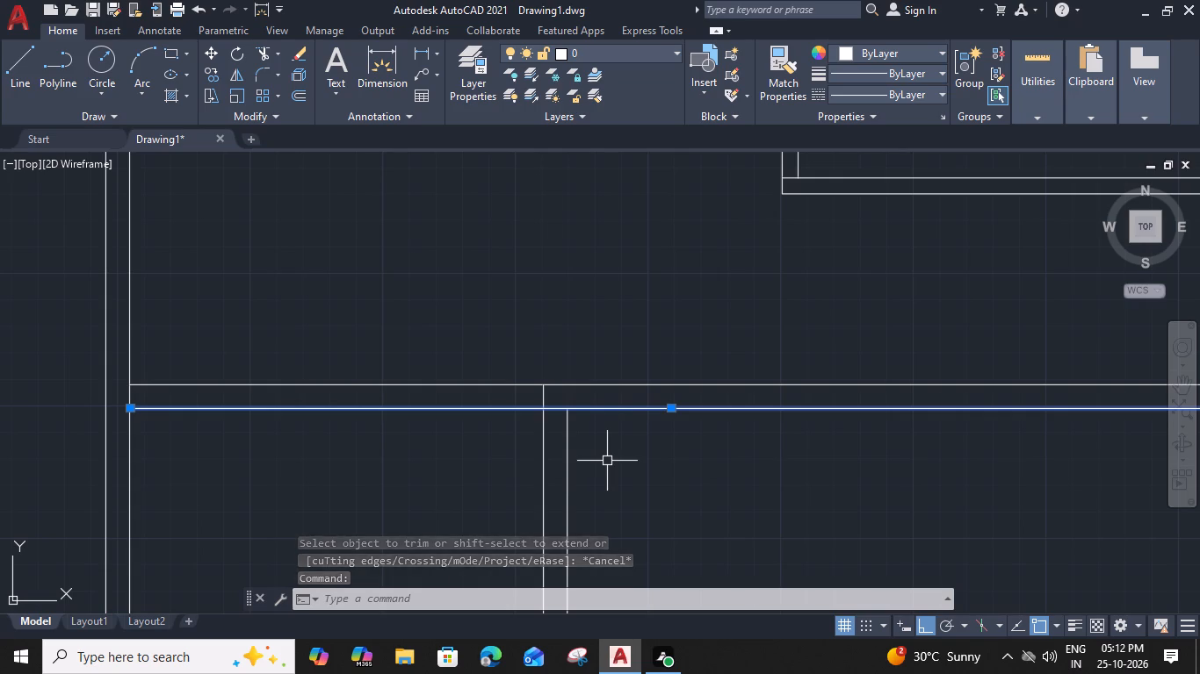
Extend the lower-left room's top line across the bottom partition to the inner line of the right outer wall.
text(ex)
key(space)
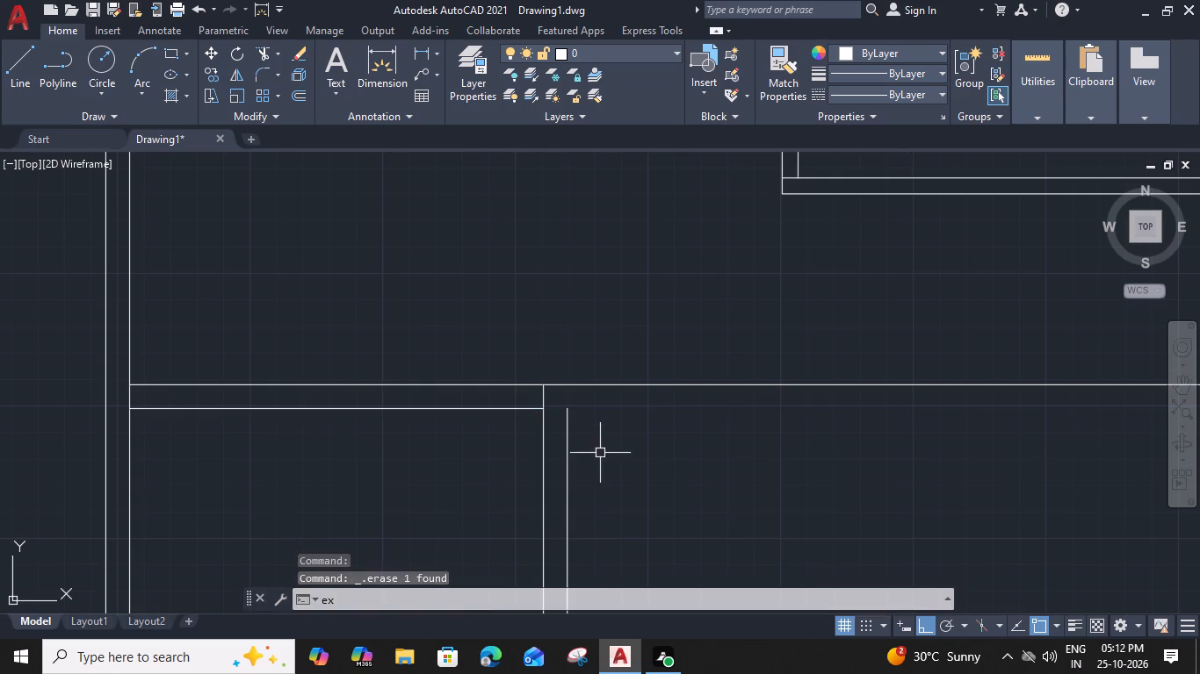
click(529, 409)
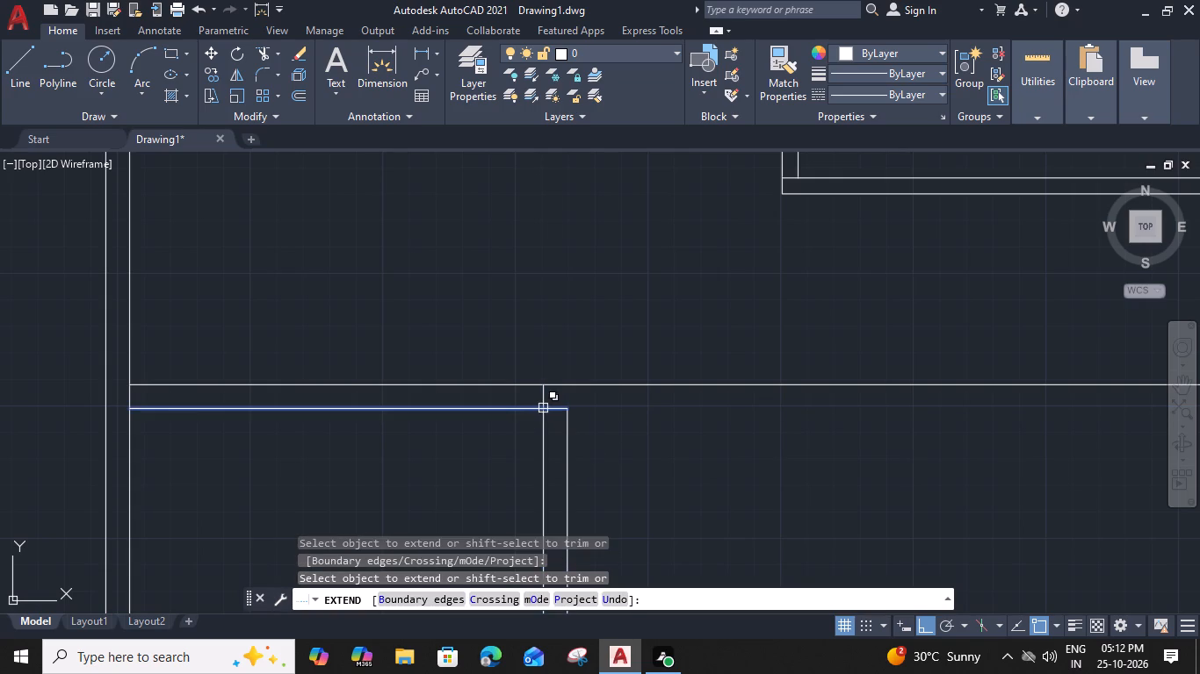
scroll(518, 406, down, 2)
click(514, 406)
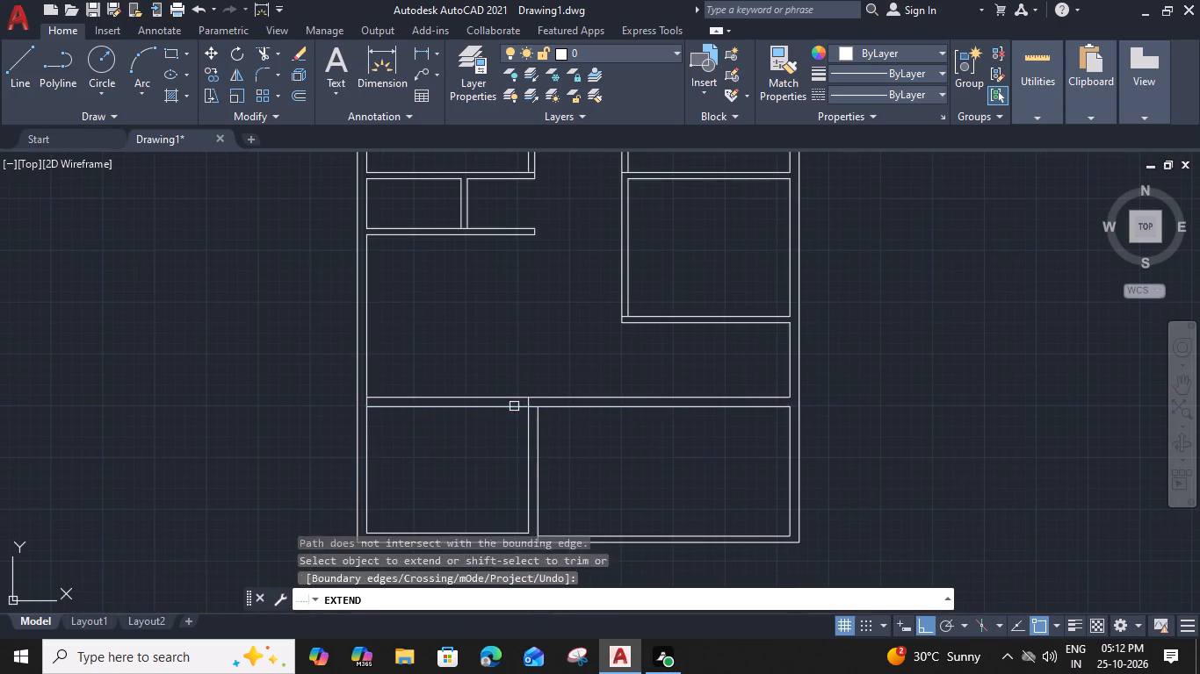
Trim the extended line between the two lines of the partition separating the bottom rooms.
scroll(535, 410, up, 3)
shift+click(528, 403)
key(Escape)
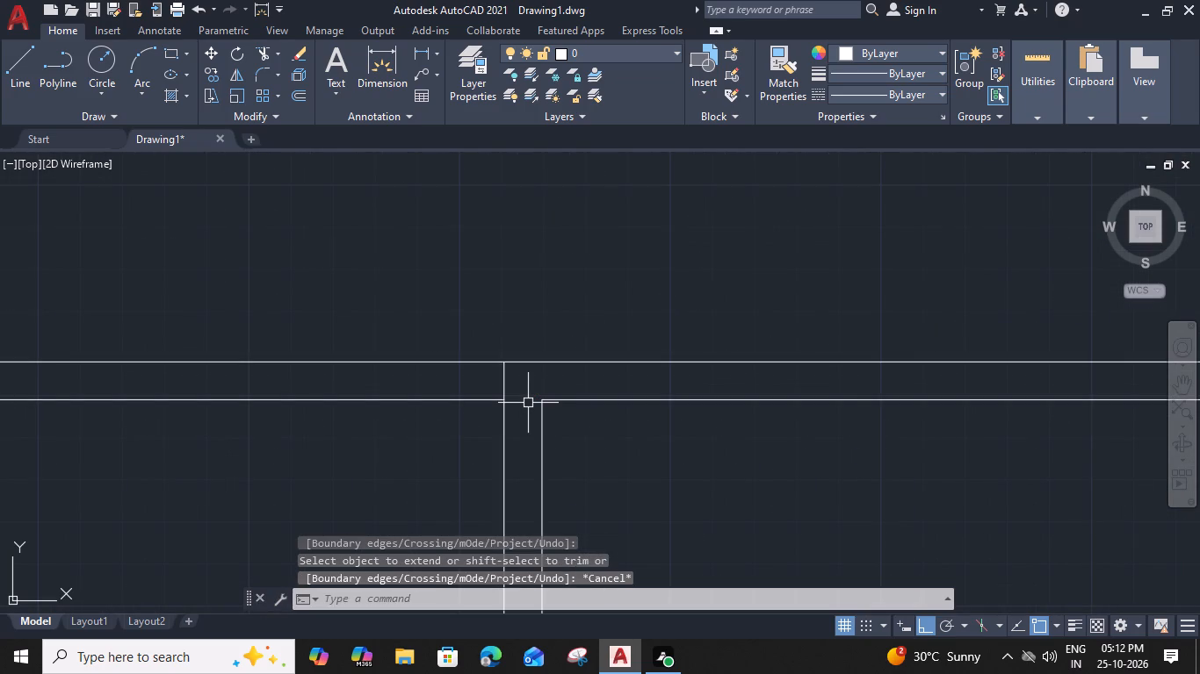
Draw a short vertical line across the long wall, continuing the right line of the partition between the bottom rooms.
text(l)
key(space)
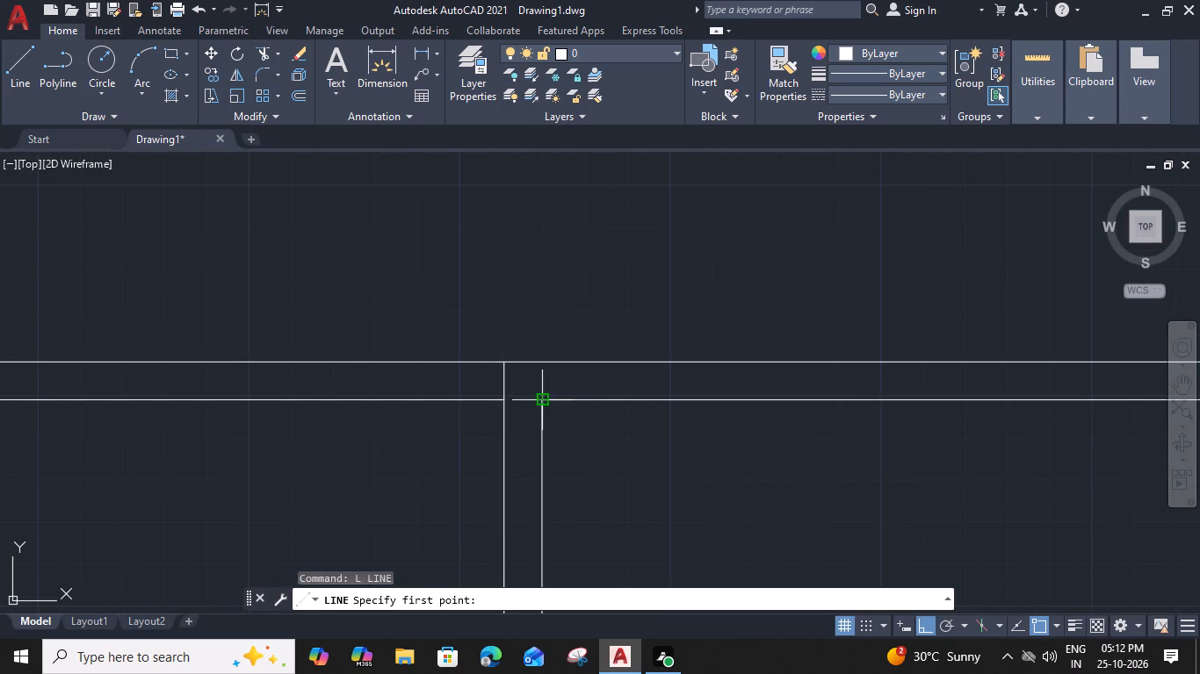
click(544, 404)
click(545, 363)
key(space)
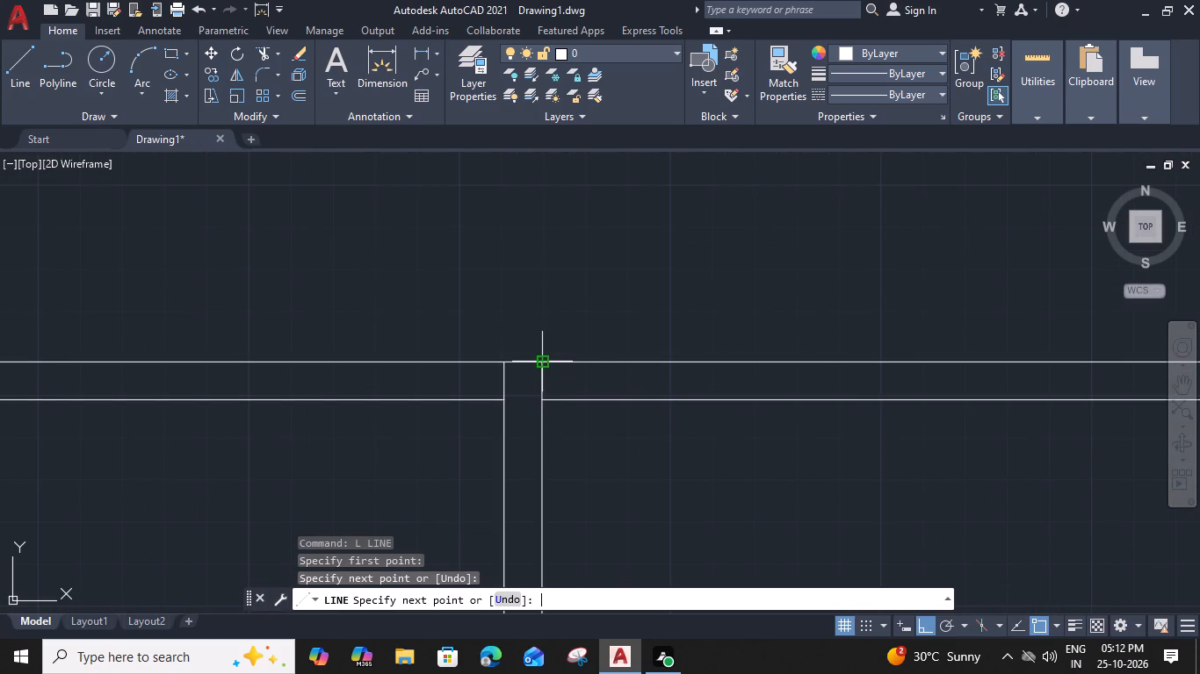
Trim away the long wall's lower line above the lower-left room.
scroll(545, 363, down, 3)
middle_click(589, 409)
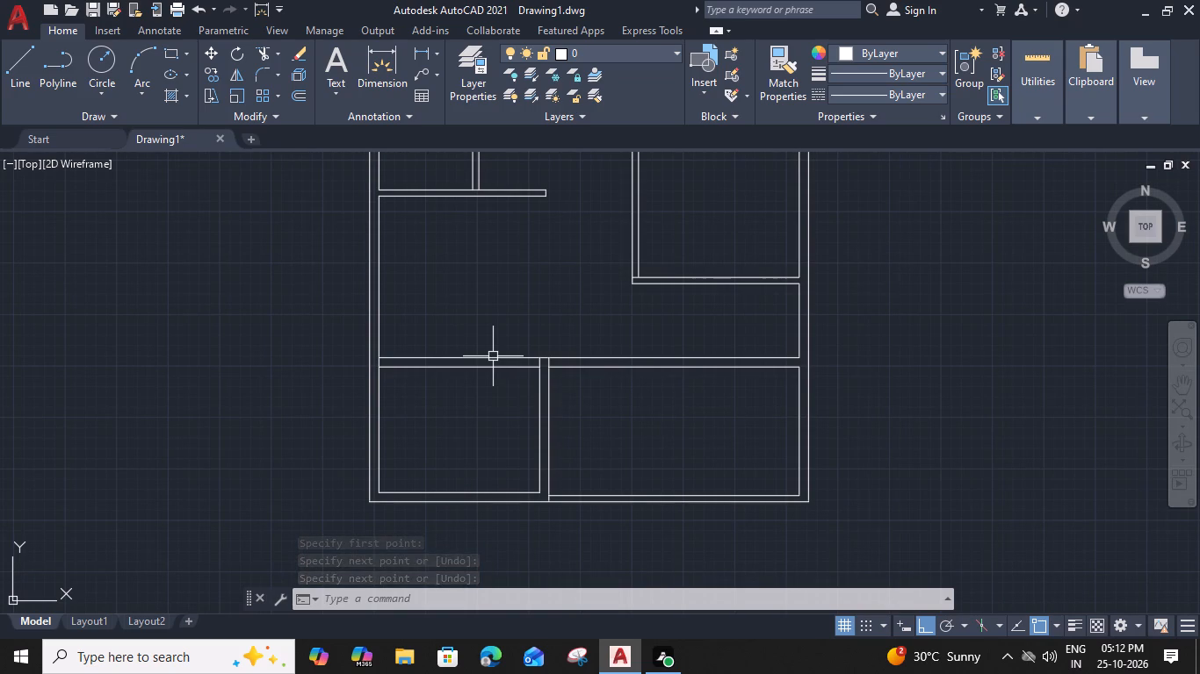
text(tr)
key(space)
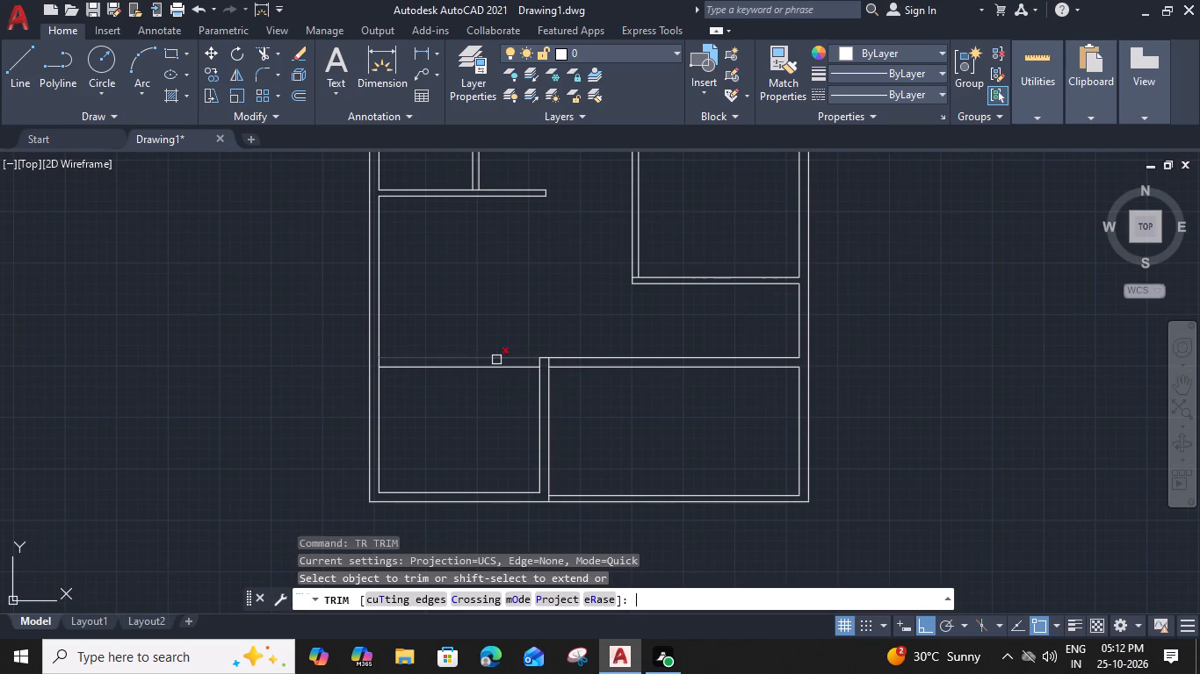
click(499, 369)
key(Escape)
Offset the long wall's upper line 6" downward above the bottom rooms.
click(495, 356)
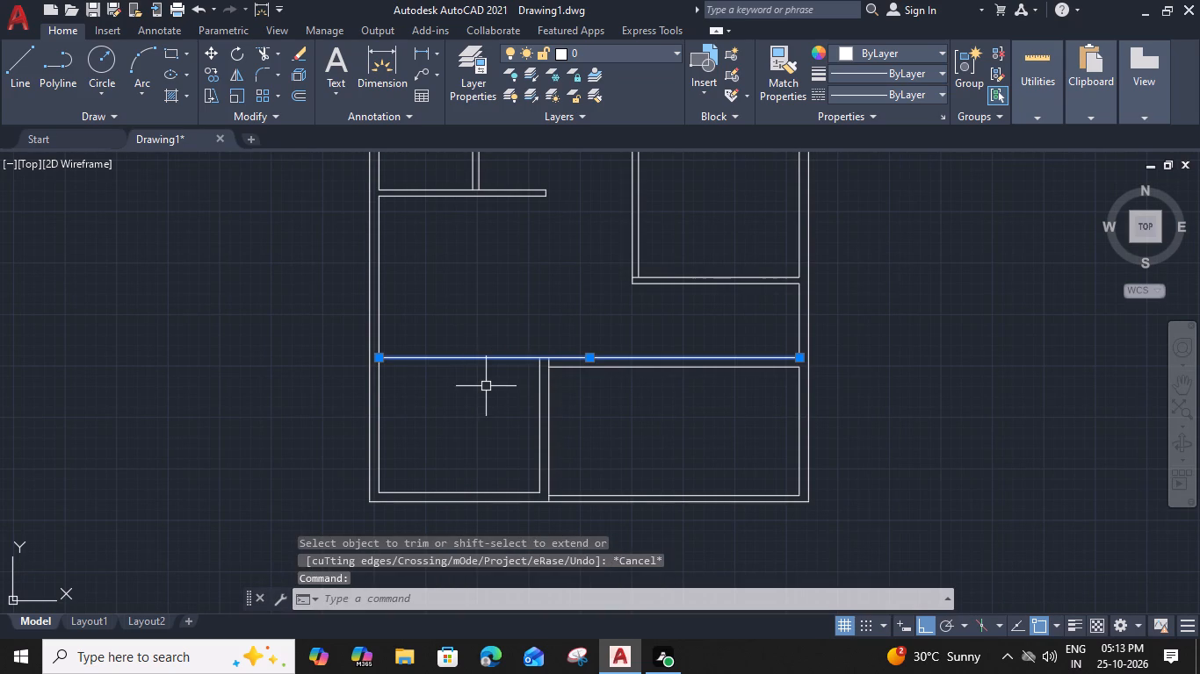
text(o 6)
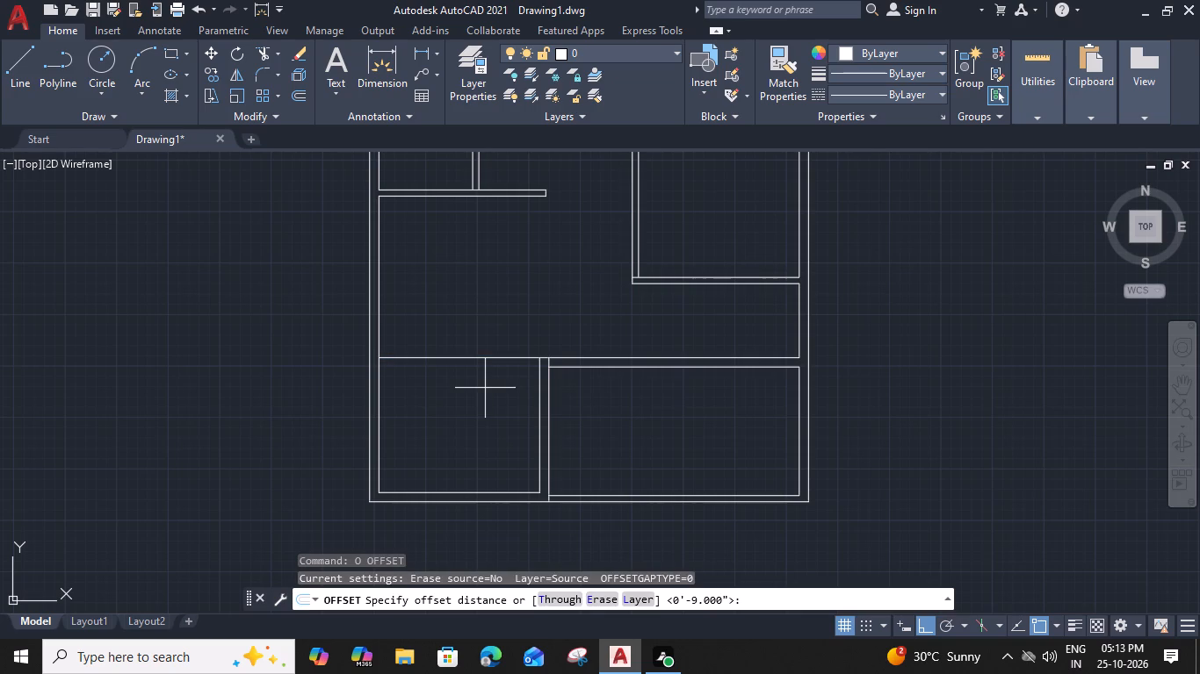
key(shift+quotedbl)
key(Return)
click(483, 400)
key(Escape)
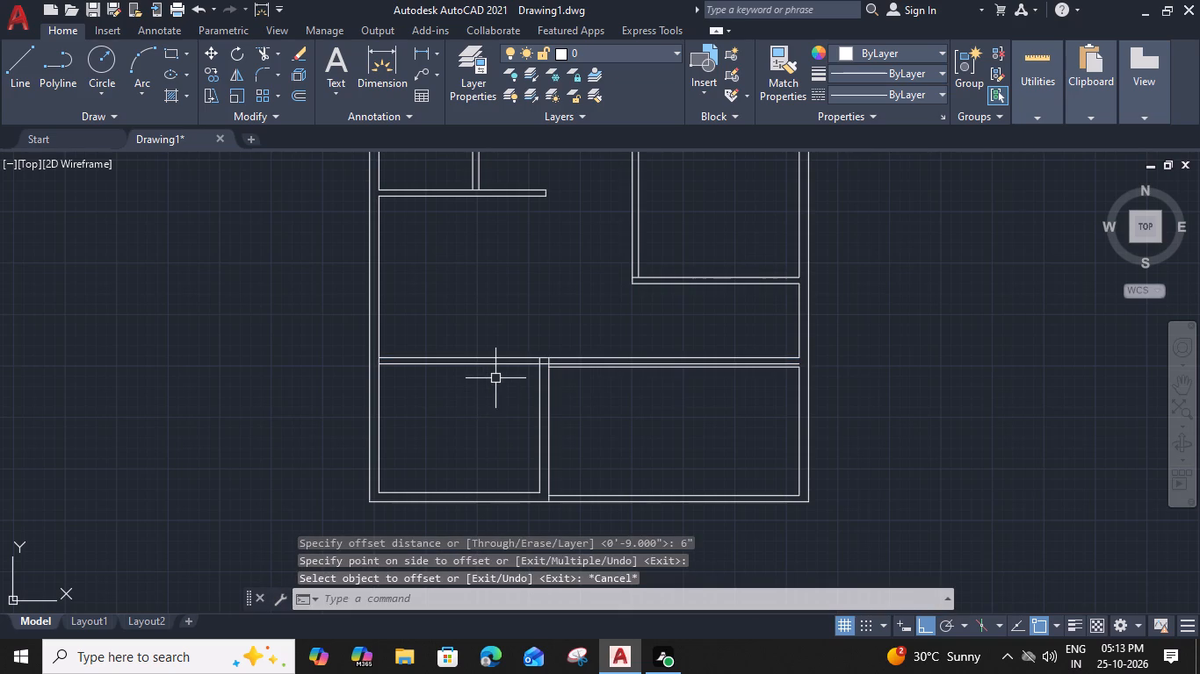
Trim the new offset line between the bottom rooms' partition lines and erase its piece above the lower-right room.
key(t)
text(r)
key(space)
scroll(517, 357, up, 3)
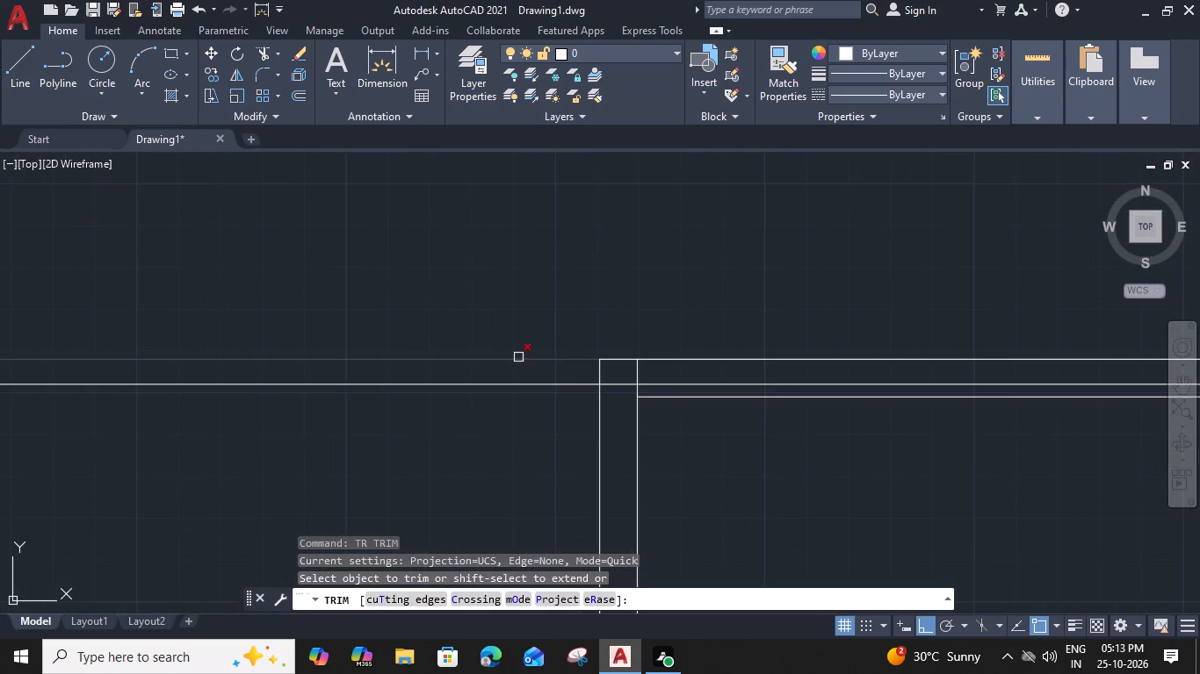
click(614, 386)
key(Escape)
click(663, 386)
scroll(665, 403, down, 3)
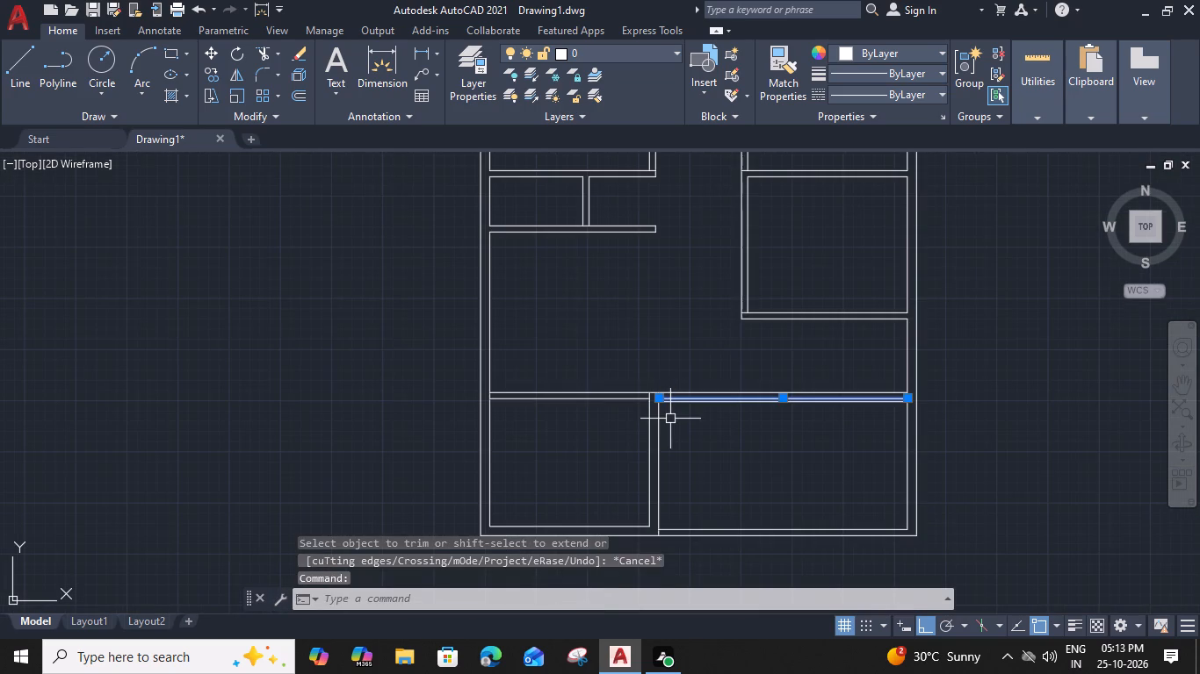
key(Delete)
Trim the left outer wall's inner line where the 6" wall above the lower-left room meets it.
key(t)
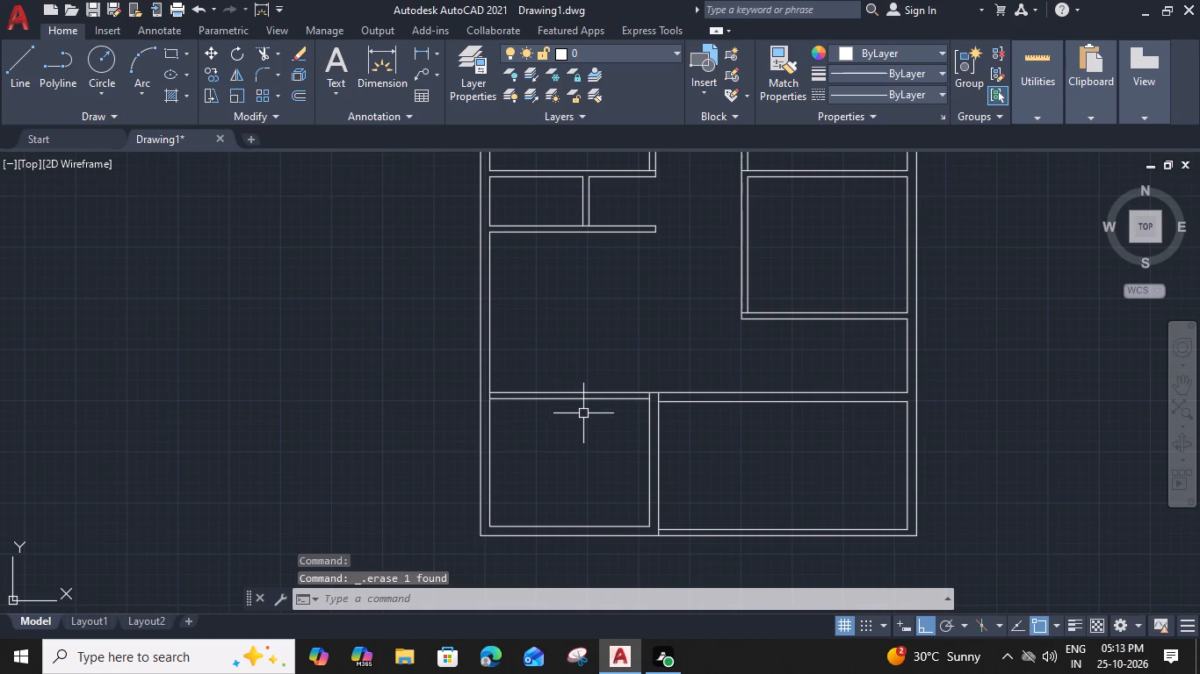
key(r)
key(space)
scroll(539, 391, up, 3)
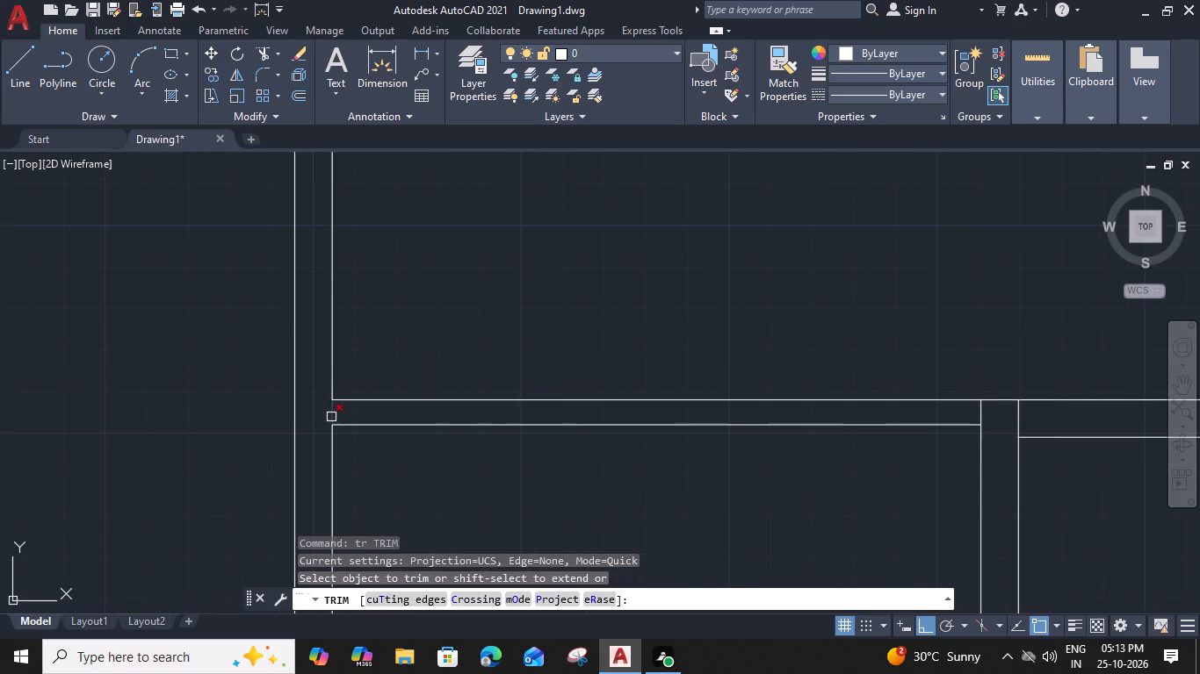
click(330, 417)
scroll(331, 418, down, 3)
key(Escape)
Erase the short vertical line crossing the long wall at the left side of the bottom rooms' partition.
middle_drag(474, 450, 484, 455)
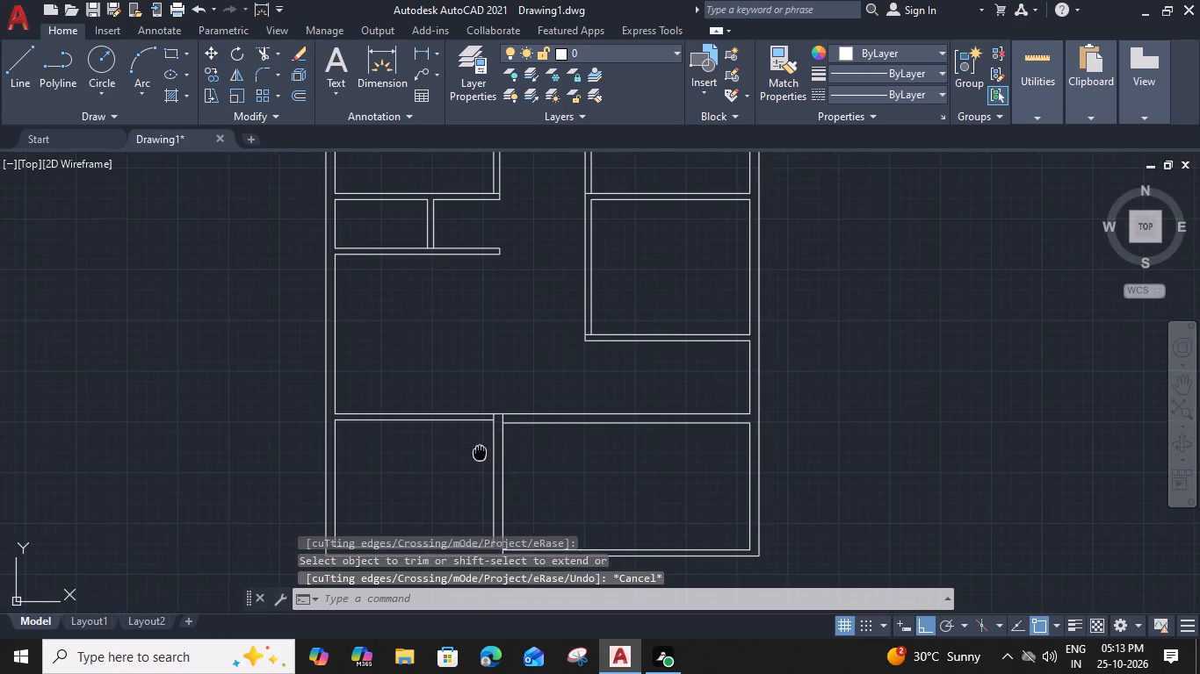
middle_drag(484, 455, 546, 435)
scroll(578, 398, up, 3)
click(500, 411)
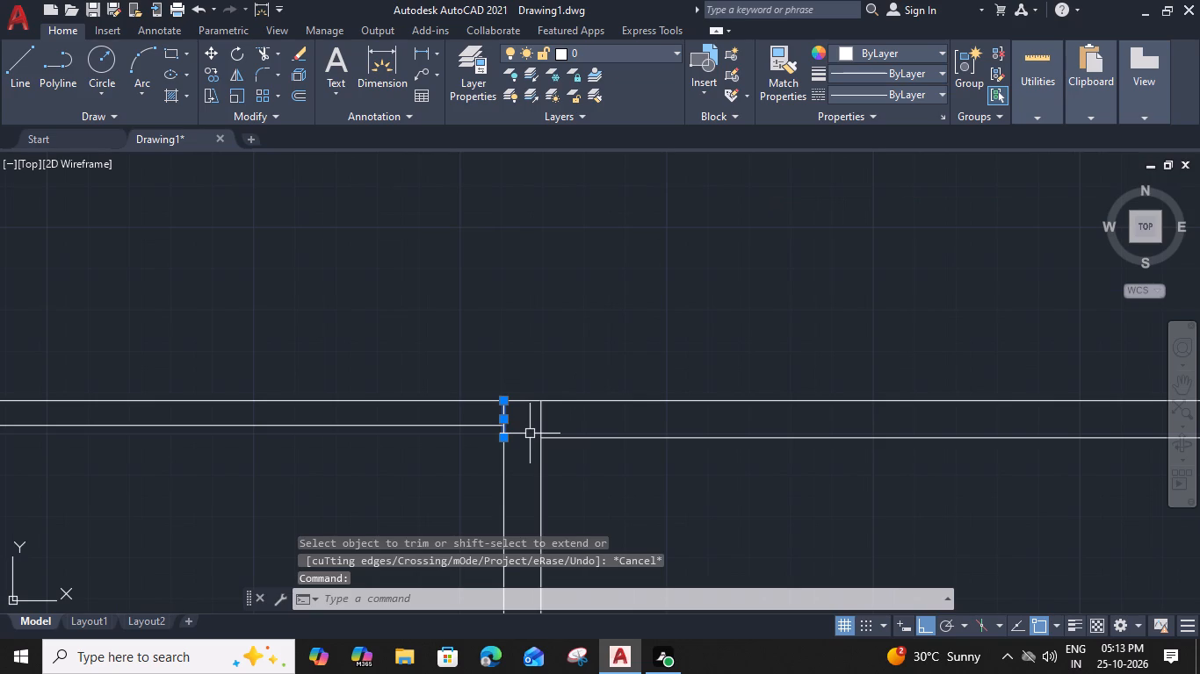
key(Delete)
Extend the left line of the bottom rooms' partition up to the 6" wall's lower line.
text(ex)
key(space)
click(506, 448)
key(Escape)
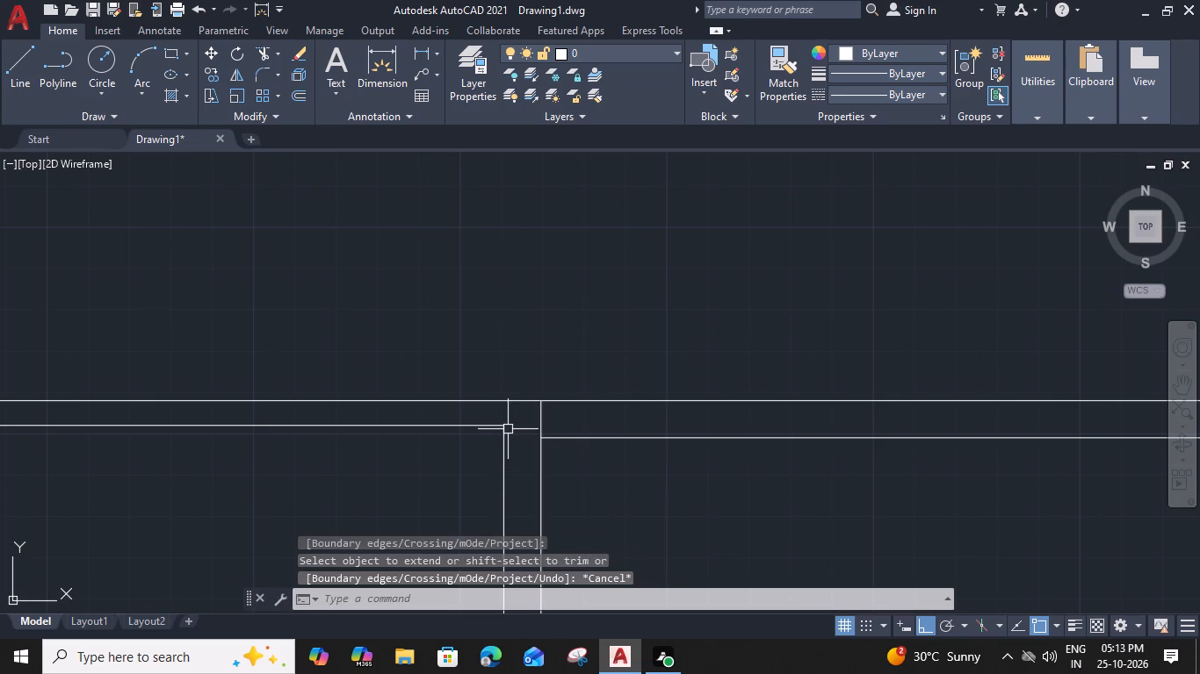
Draw a short vertical line closing the 6" wall's end at the left side of the bottom rooms' partition.
text(l)
key(space)
scroll(493, 427, up, 2)
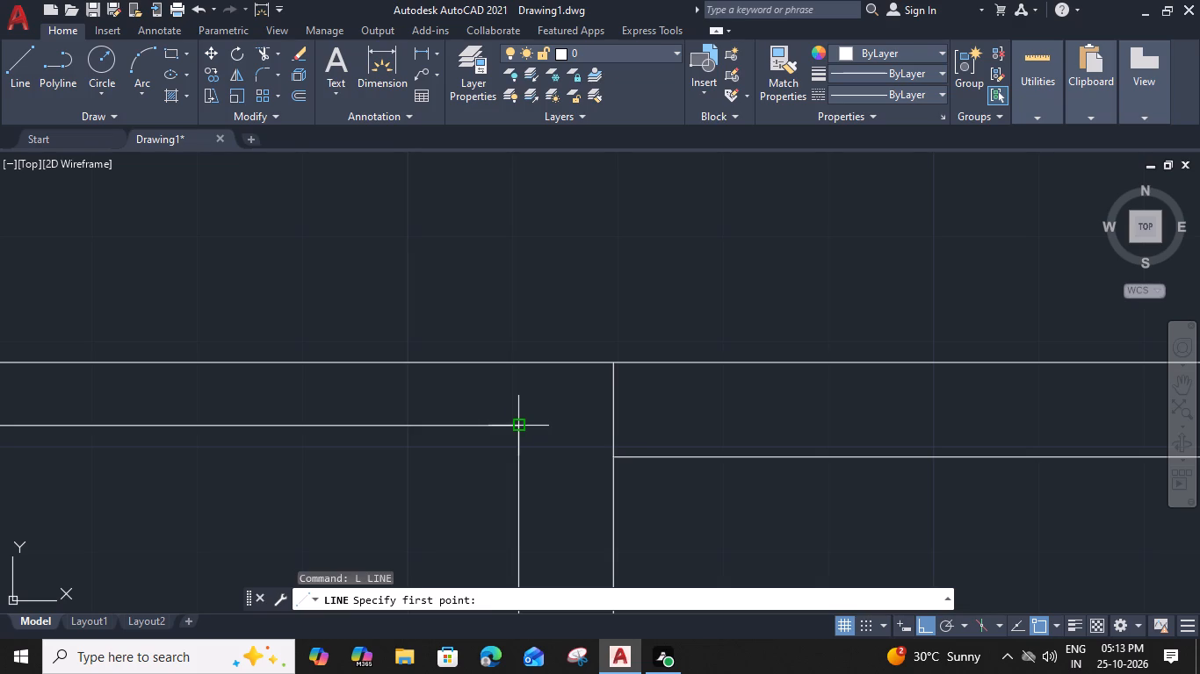
click(518, 427)
click(522, 362)
key(space)
Offset the right outer wall's inner line 6' inward in the space above the lower-right room.
scroll(522, 362, down, 3)
scroll(606, 447, down, 3)
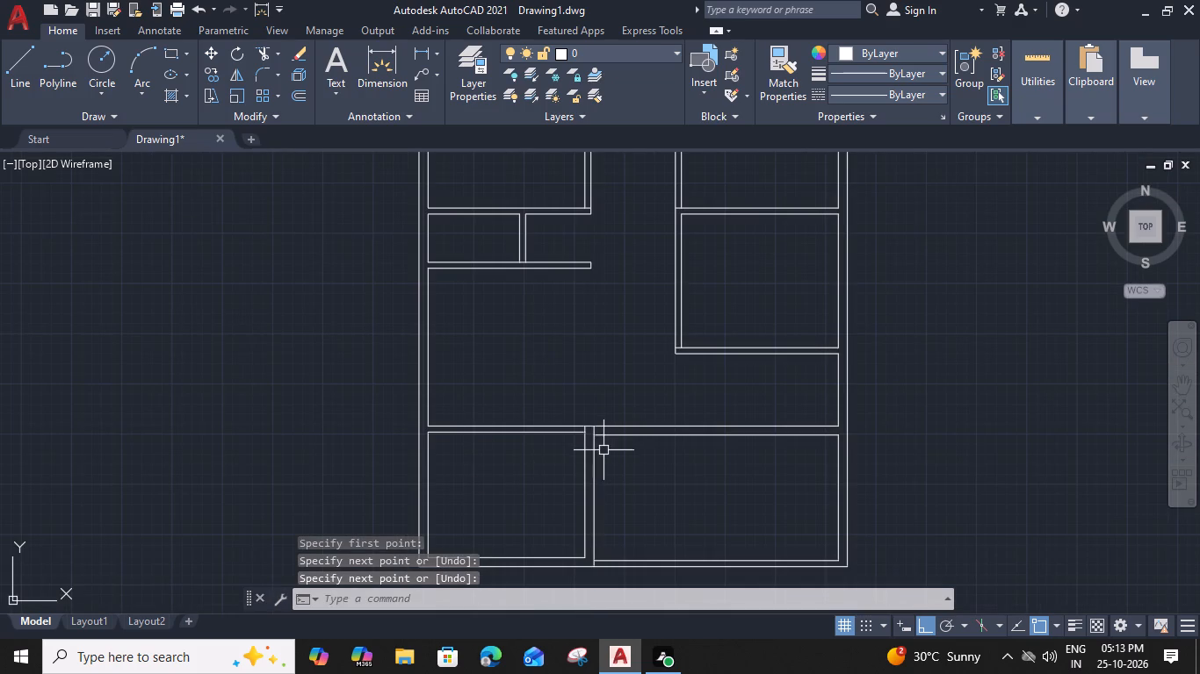
scroll(596, 424, up, 2)
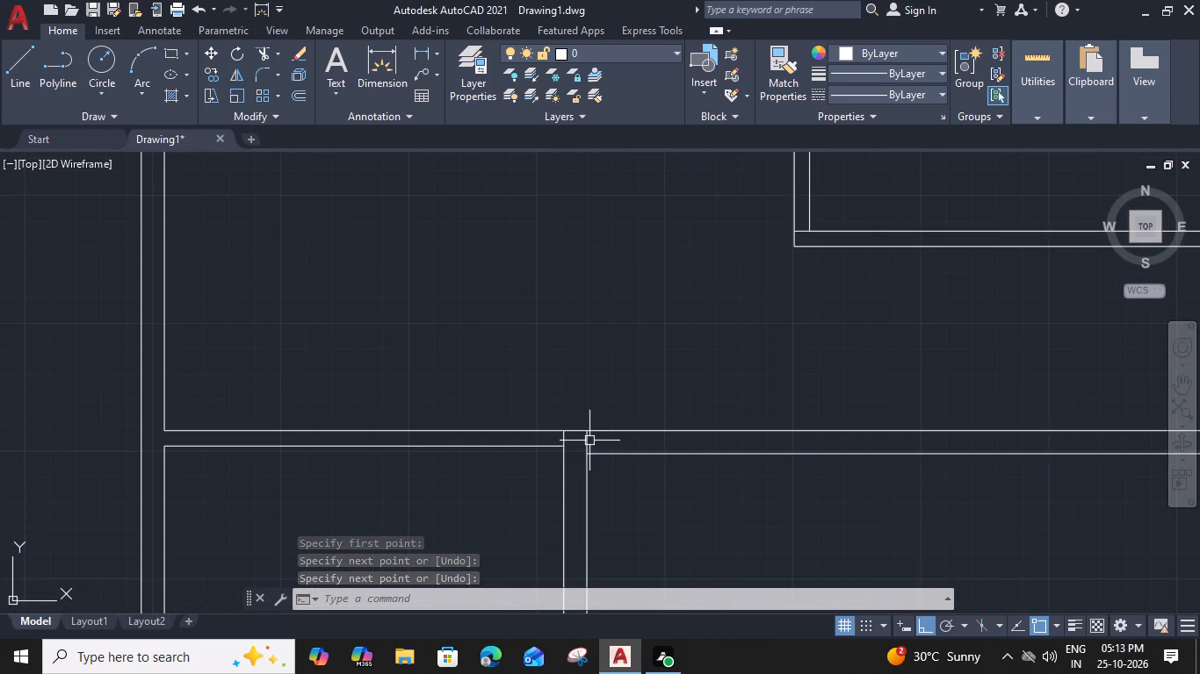
scroll(703, 439, down, 2)
middle_drag(741, 459, 733, 455)
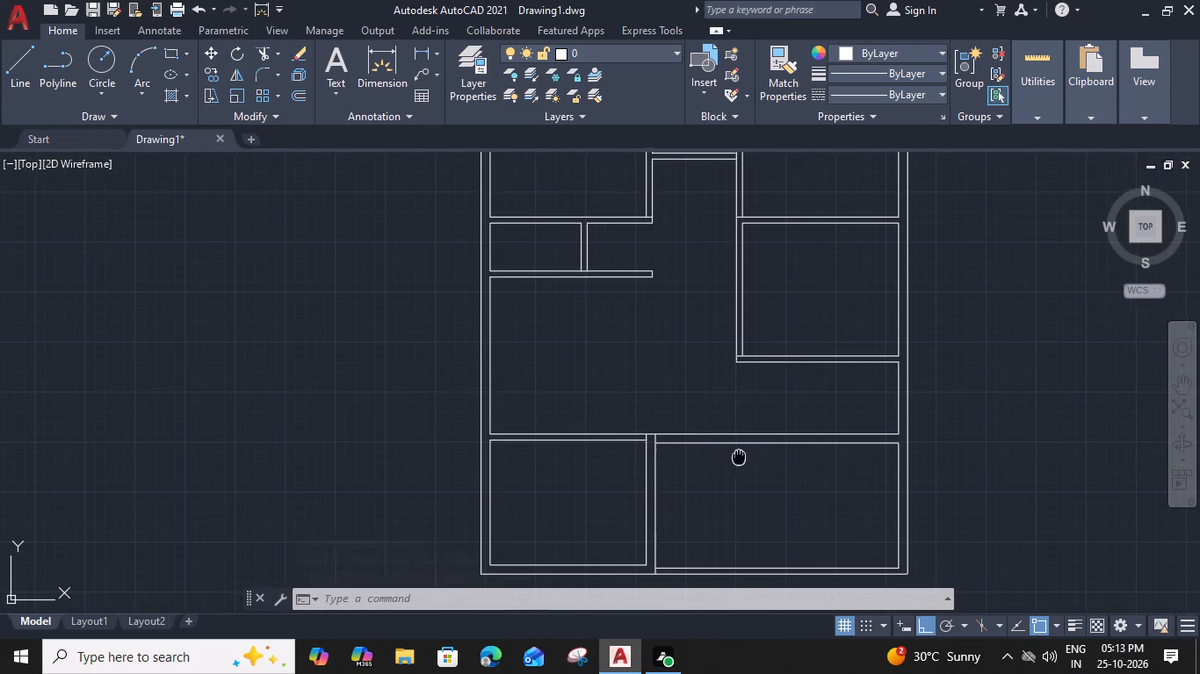
middle_drag(733, 455, 567, 455)
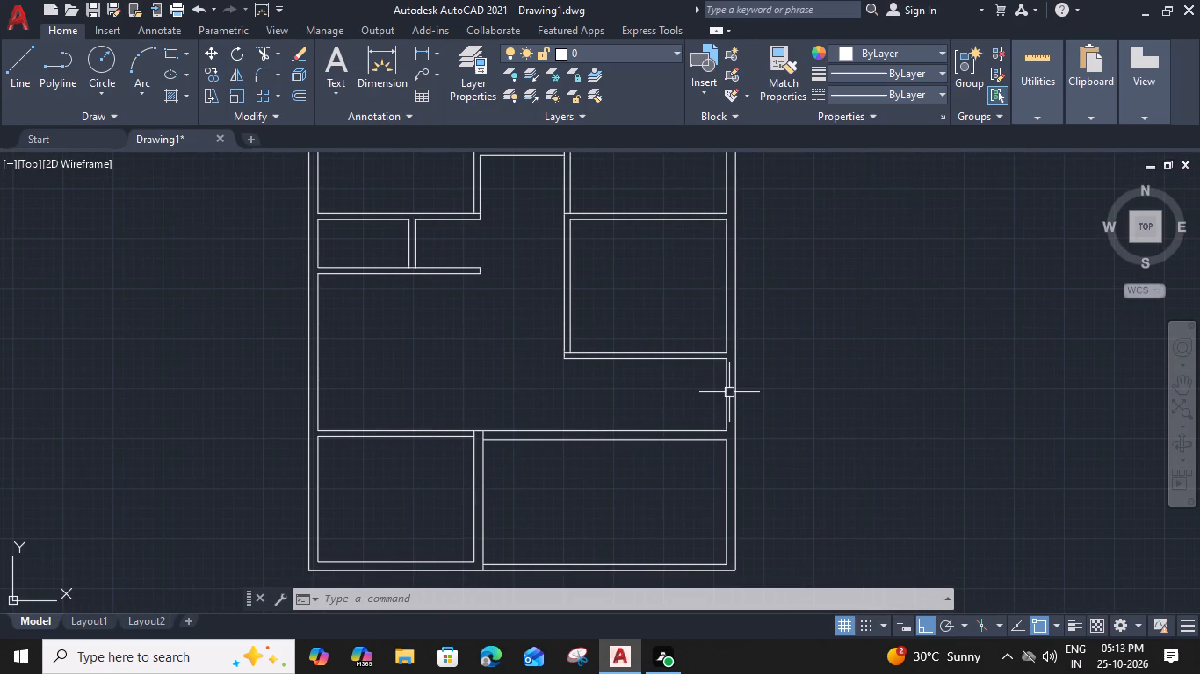
click(728, 392)
text(o)
key(space)
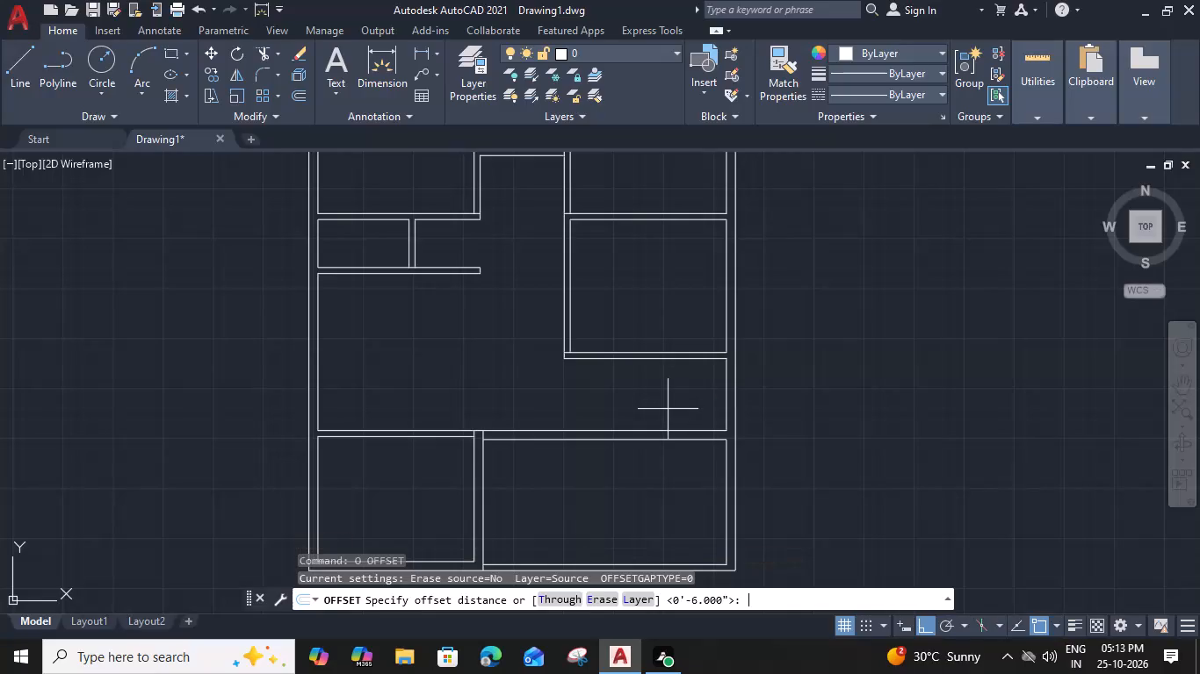
text(6')
key(space)
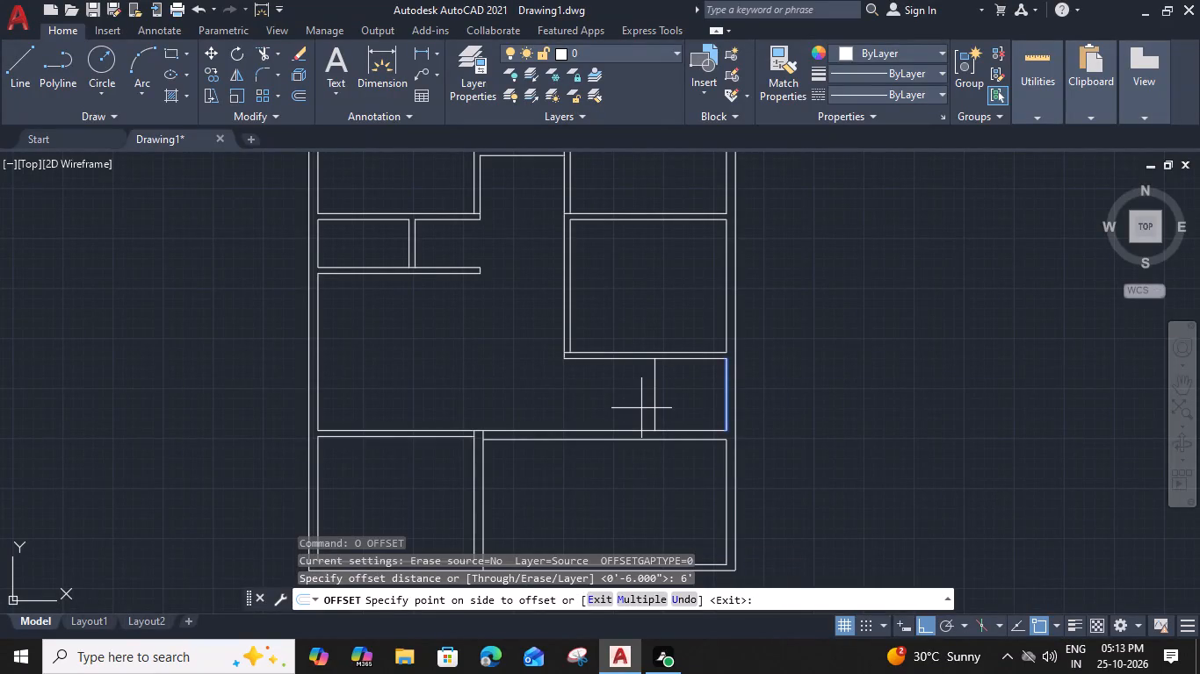
click(638, 406)
key(Escape)
Offset the new vertical line 6" to the left to form a partition.
click(654, 408)
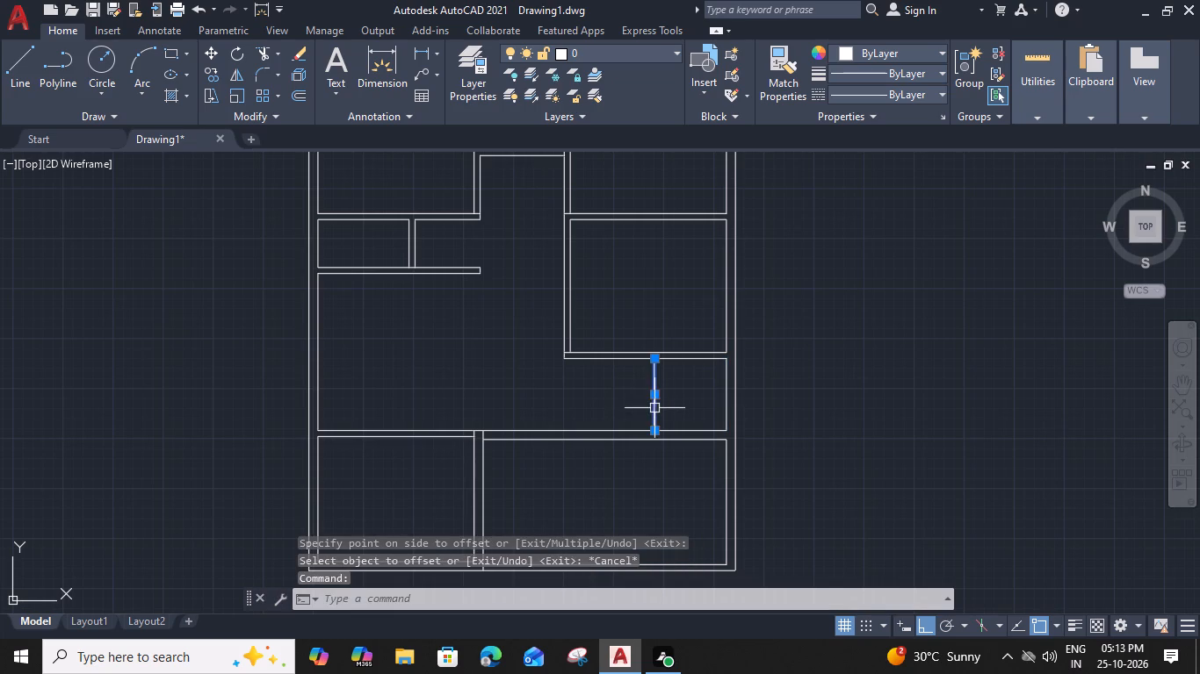
text(o 6)
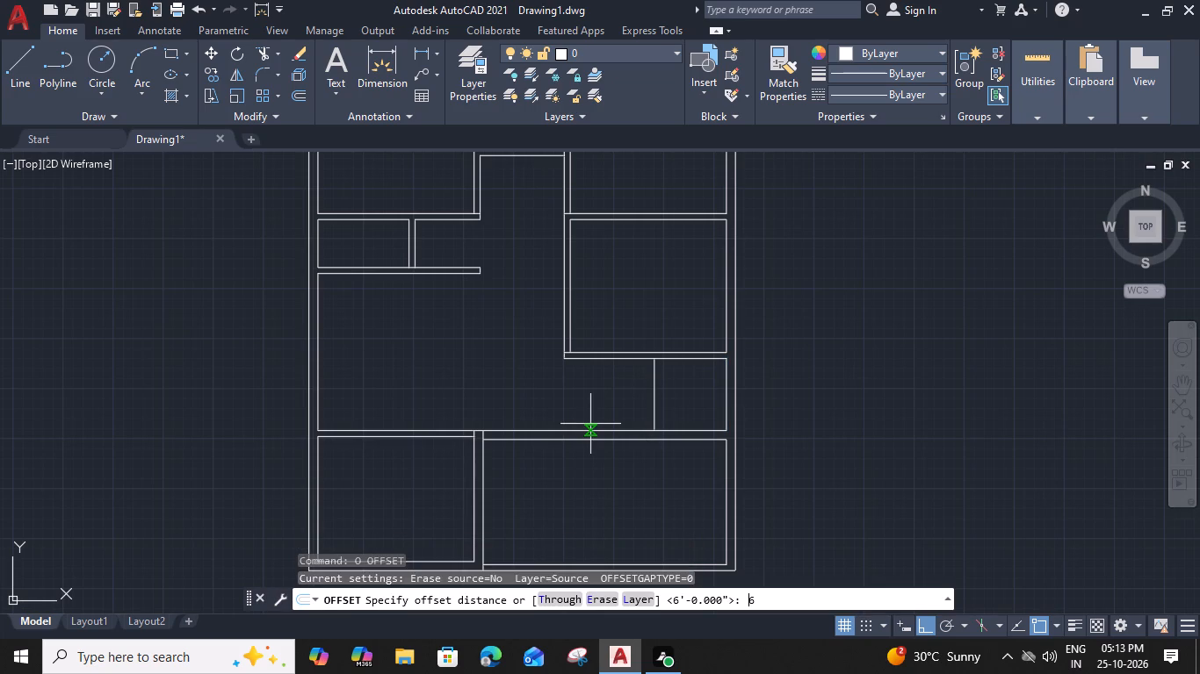
key(shift+quotedbl)
key(Return)
click(566, 417)
key(Escape)
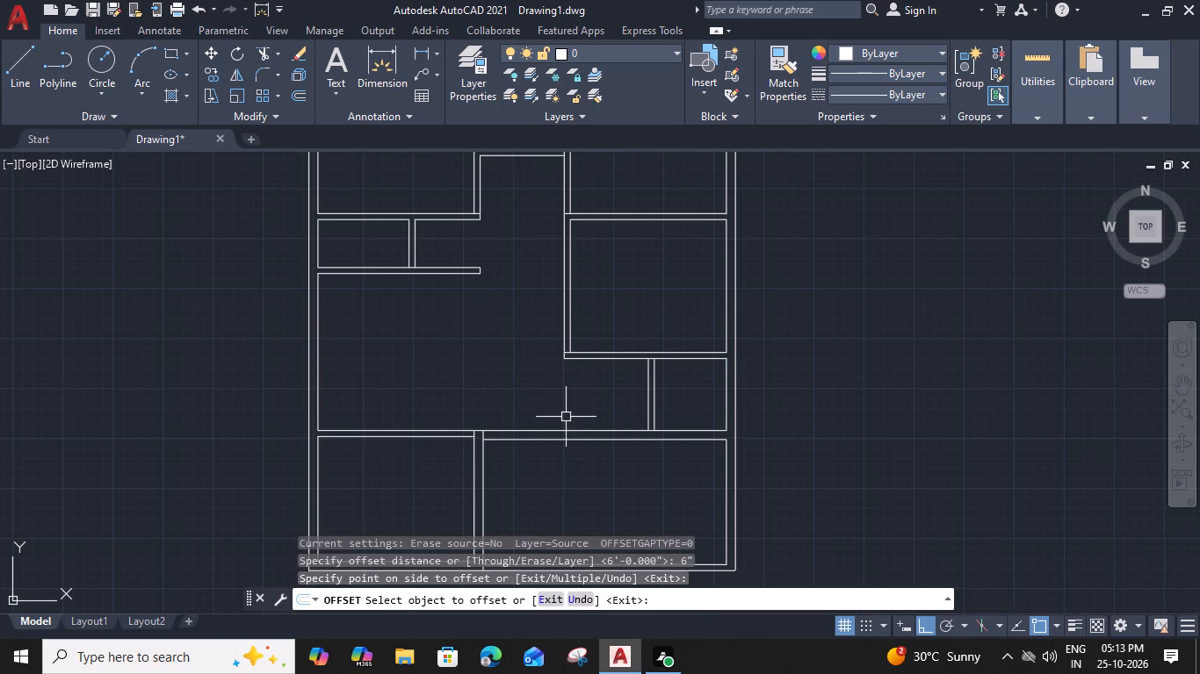
Trim the horizontal wall lines between the new partition's two lines at its top and bottom ends.
text(tr)
key(space)
scroll(655, 380, up, 2)
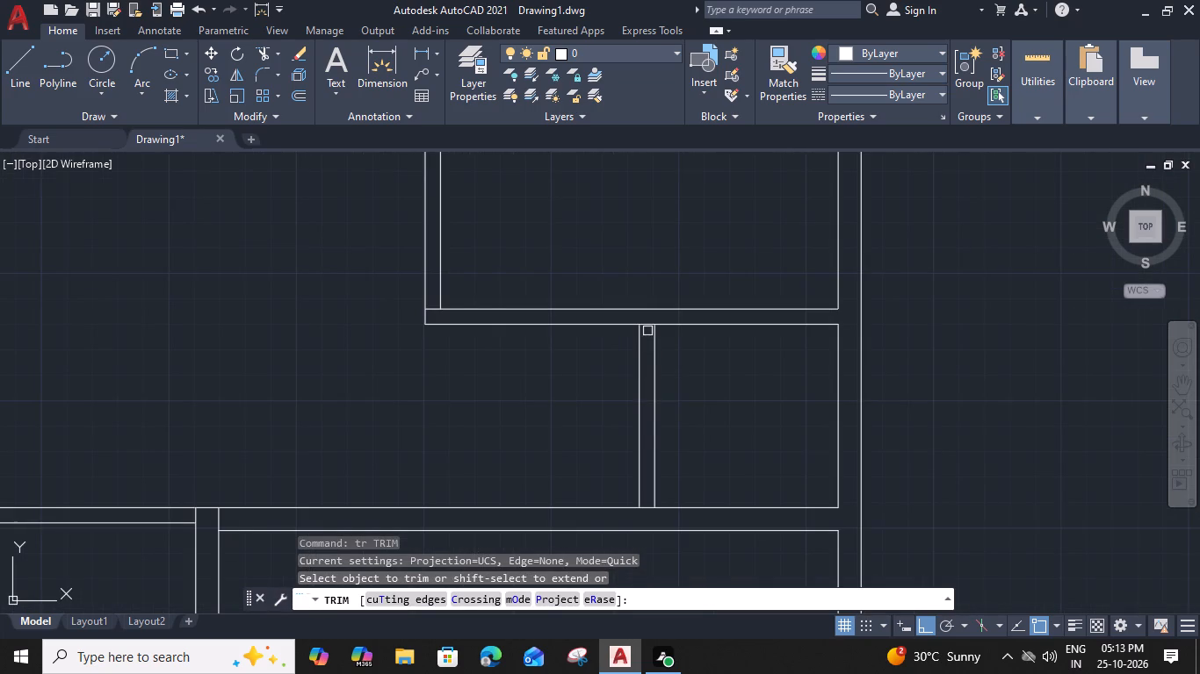
click(647, 323)
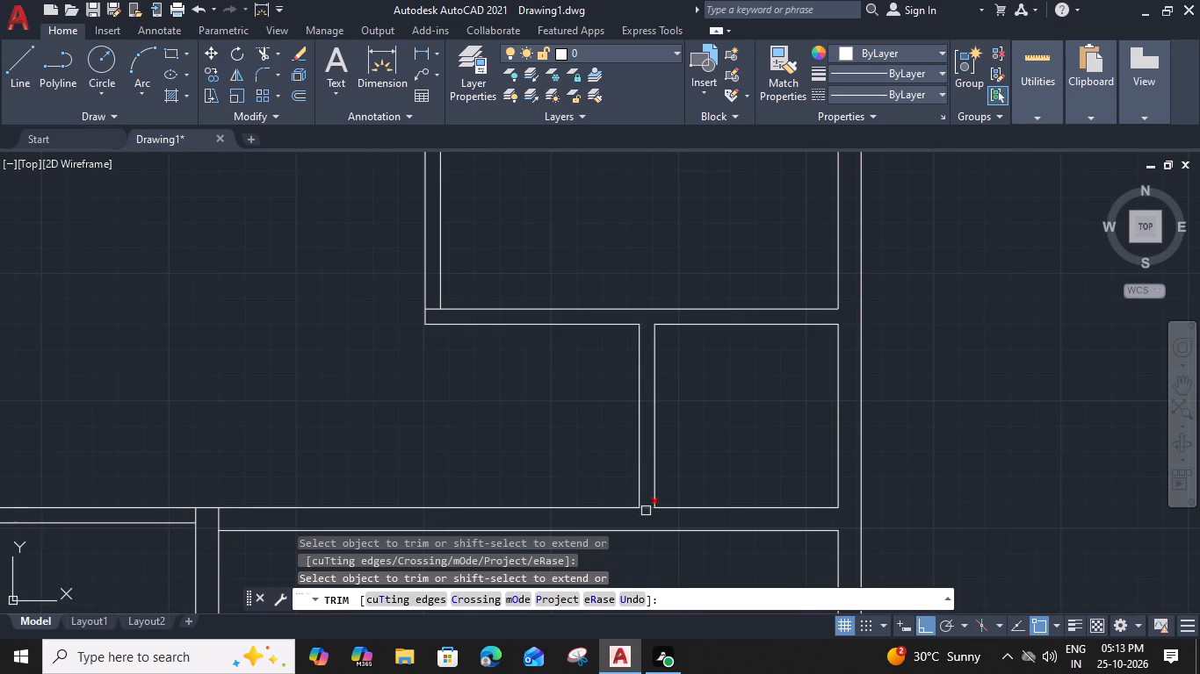
click(646, 510)
key(Escape)
Draw a short horizontal line across the bottom end of the new 6" partition.
scroll(545, 466, down, 1)
middle_drag(561, 453, 573, 449)
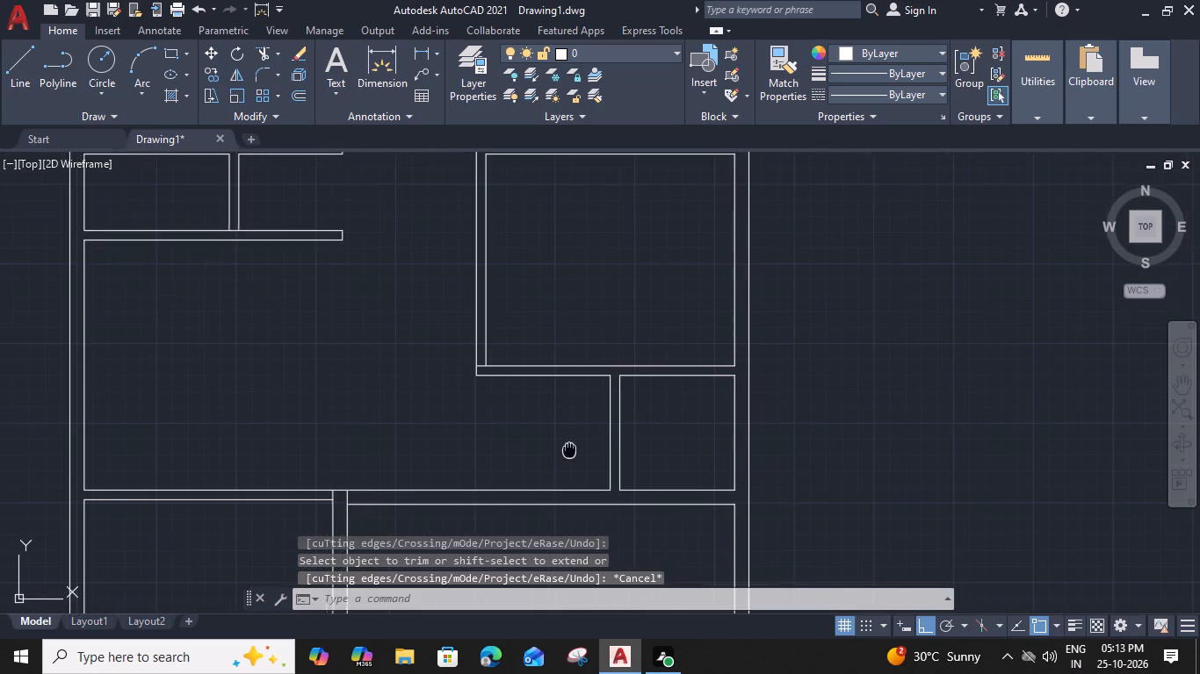
middle_drag(573, 449, 604, 443)
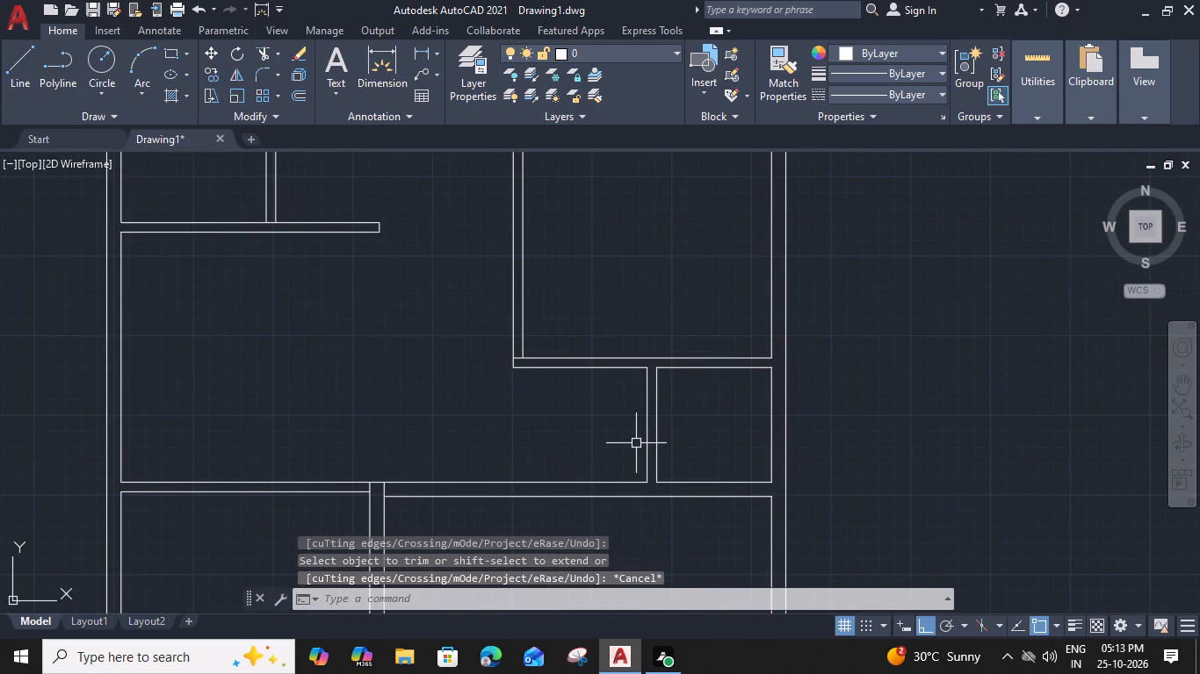
text(l)
key(space)
scroll(651, 438, up, 2)
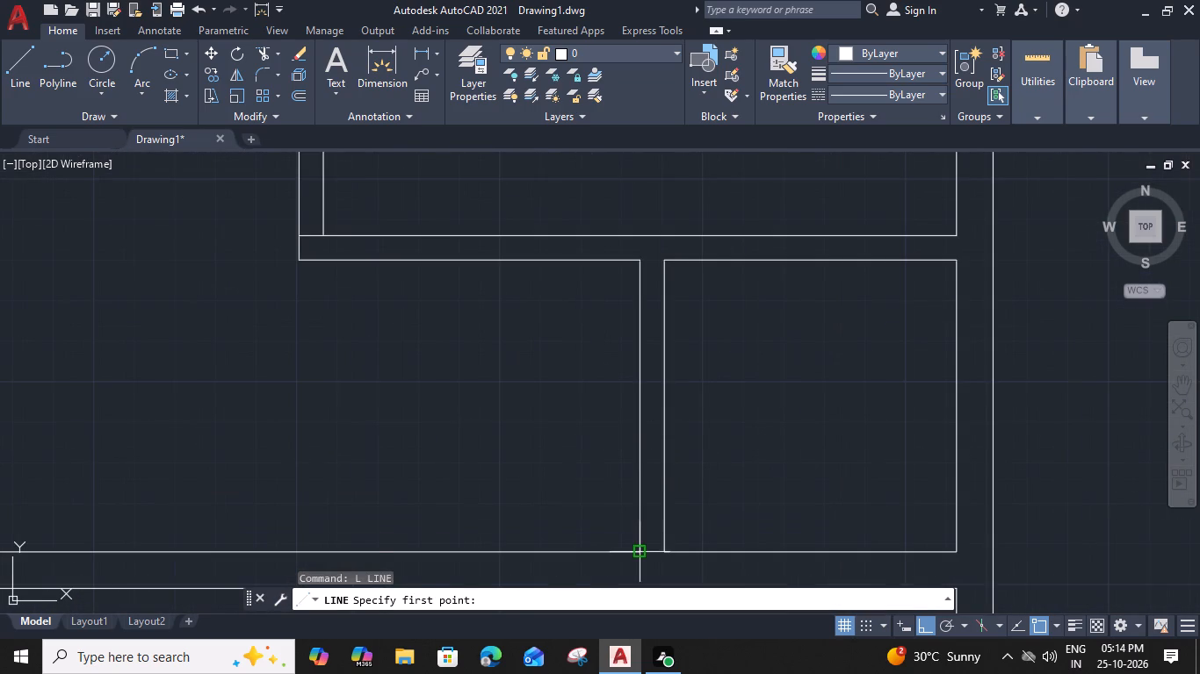
click(640, 555)
click(670, 553)
key(space)
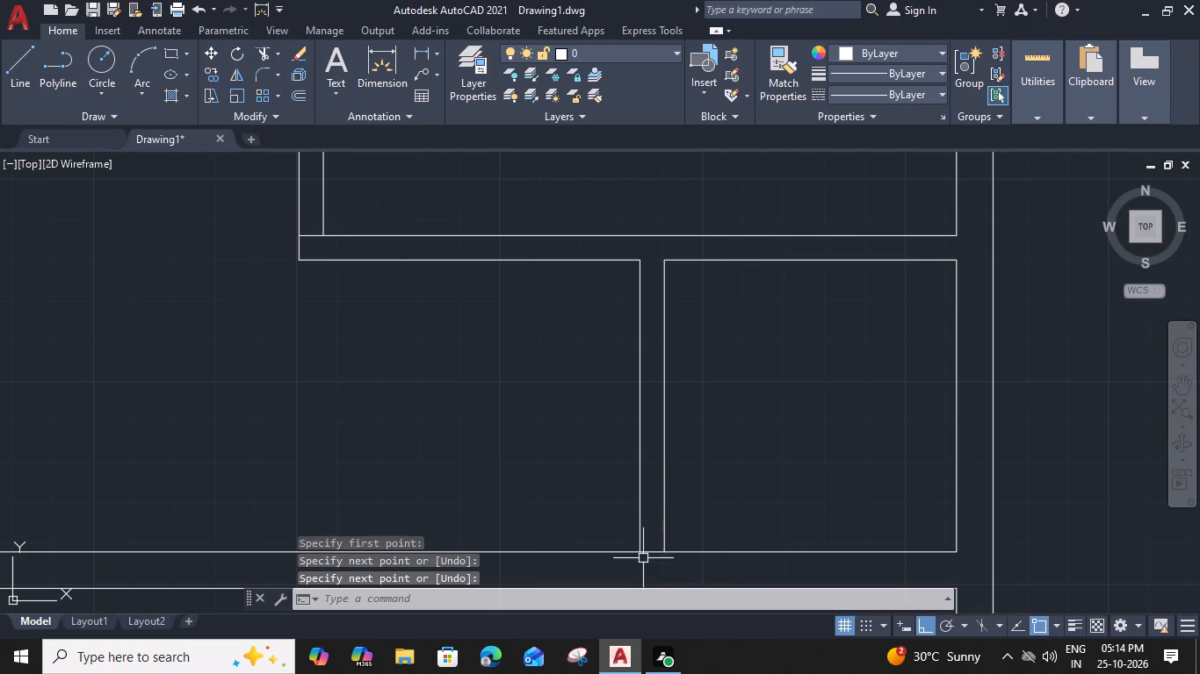
Offset the new partition's bottom end line 3" upward inside the partition.
click(647, 553)
text(o 3")
key(Return)
click(647, 490)
Offset the two short vertical lines at the top of the bottom rooms' partition 3" outward, one to each side.
middle_drag(452, 479, 619, 419)
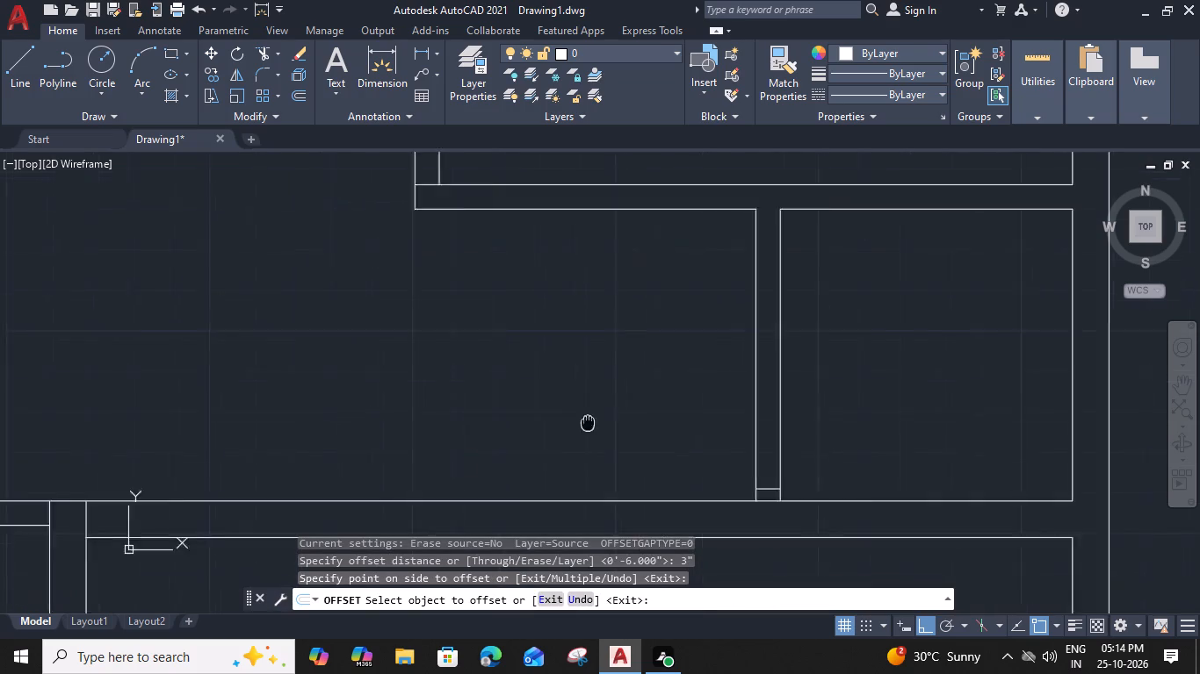
middle_drag(619, 419, 690, 411)
middle_drag(342, 470, 754, 434)
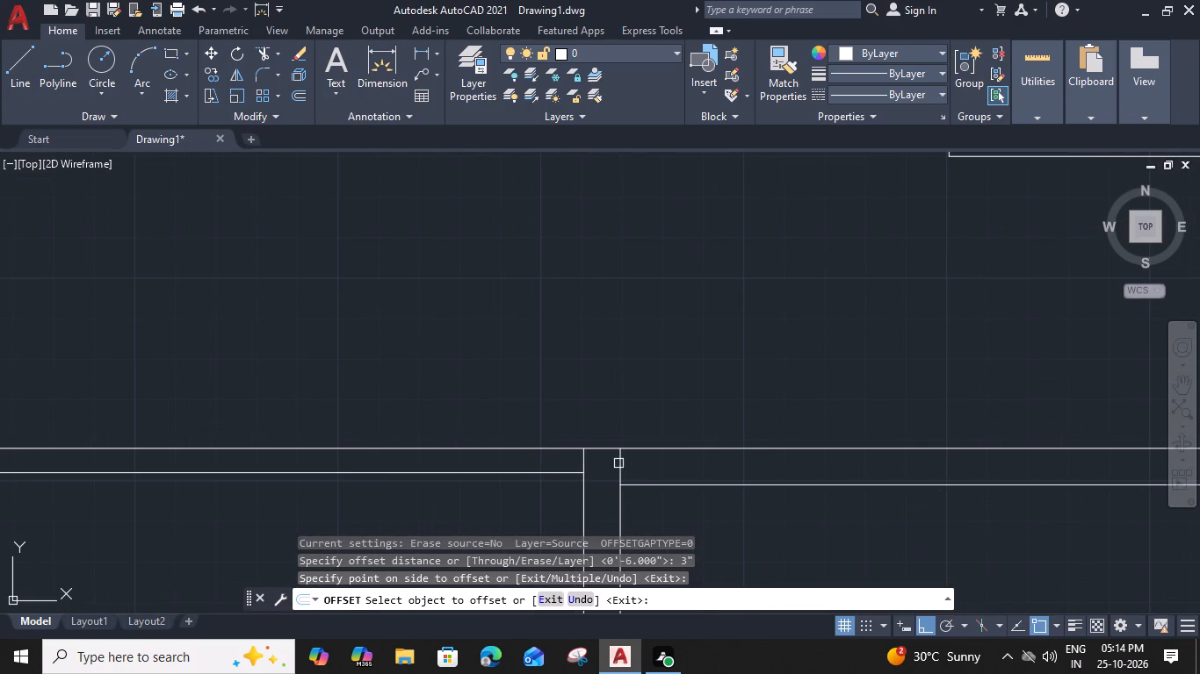
click(619, 463)
click(718, 473)
click(589, 460)
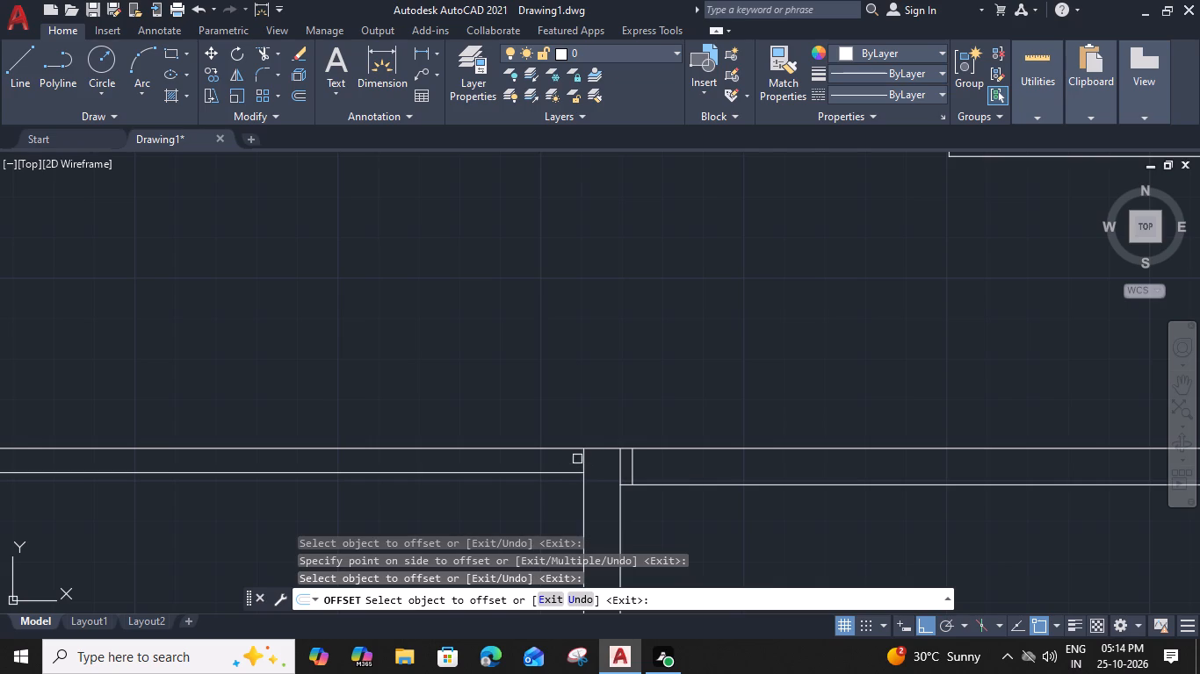
click(582, 460)
click(510, 460)
Offset the short closing line at the foot of the middle-right room's left wall 3" upward.
scroll(508, 458, down, 3)
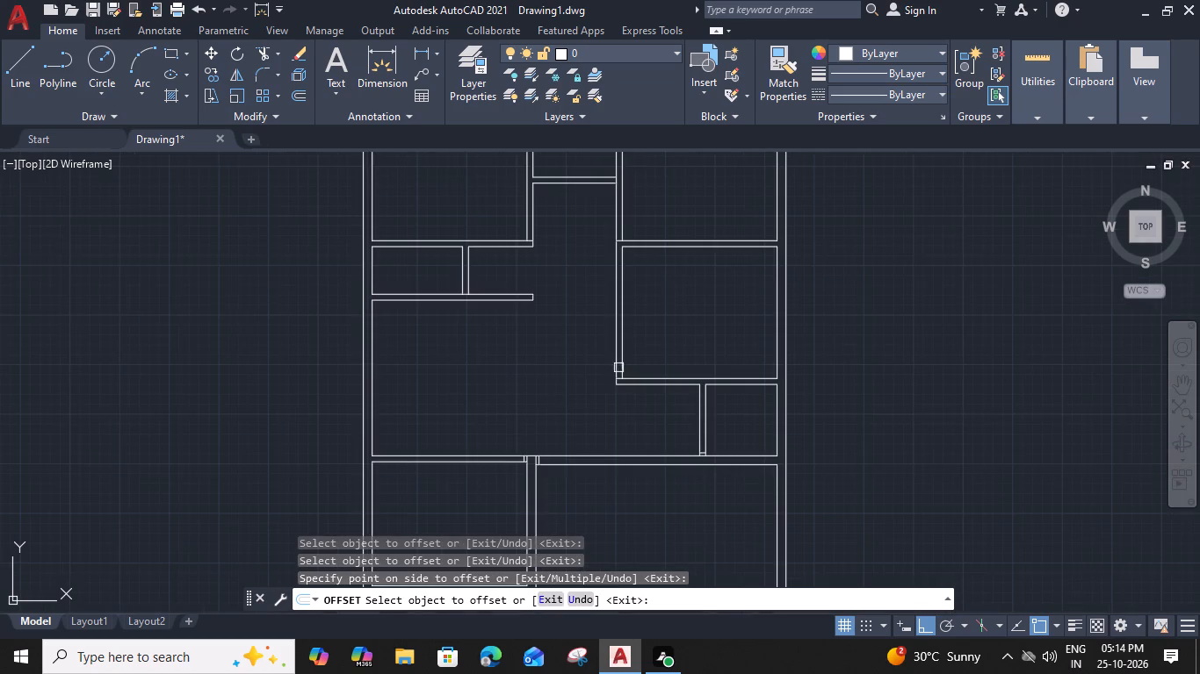
middle_drag(621, 373, 618, 419)
scroll(618, 414, up, 4)
click(611, 481)
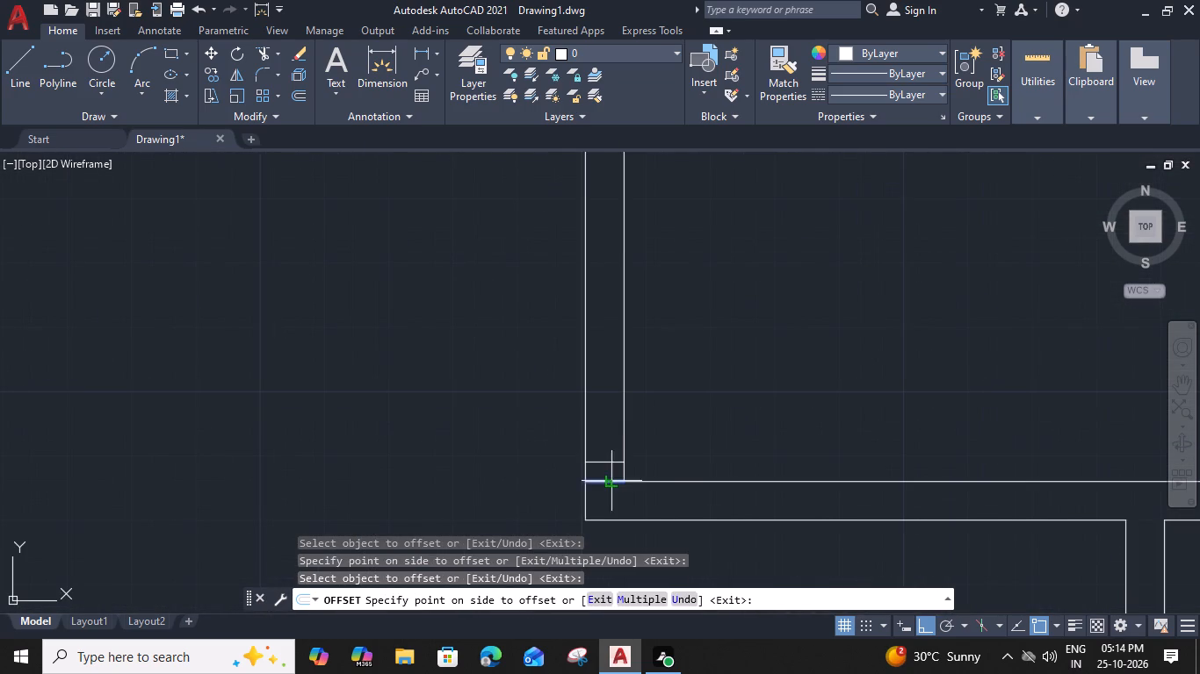
click(610, 412)
Offset the short line at the bottom of the small left rooms' partition 3" upward.
scroll(610, 412, down, 3)
middle_drag(531, 410, 585, 486)
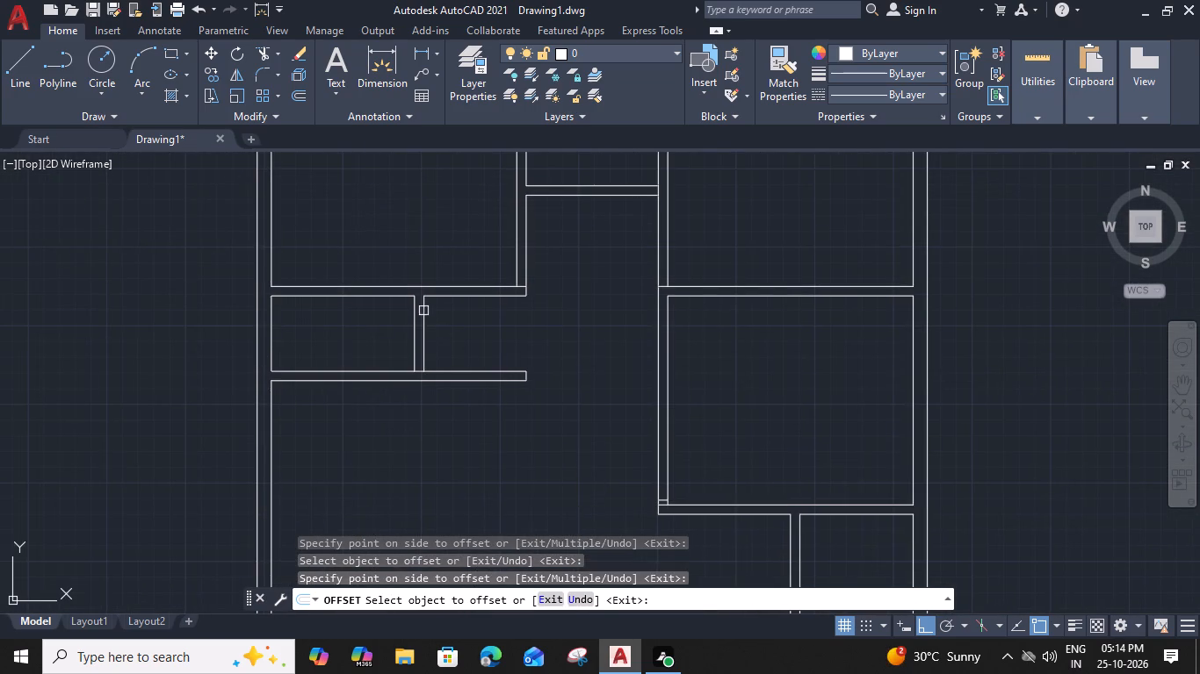
scroll(420, 364, up, 2)
click(416, 382)
click(414, 334)
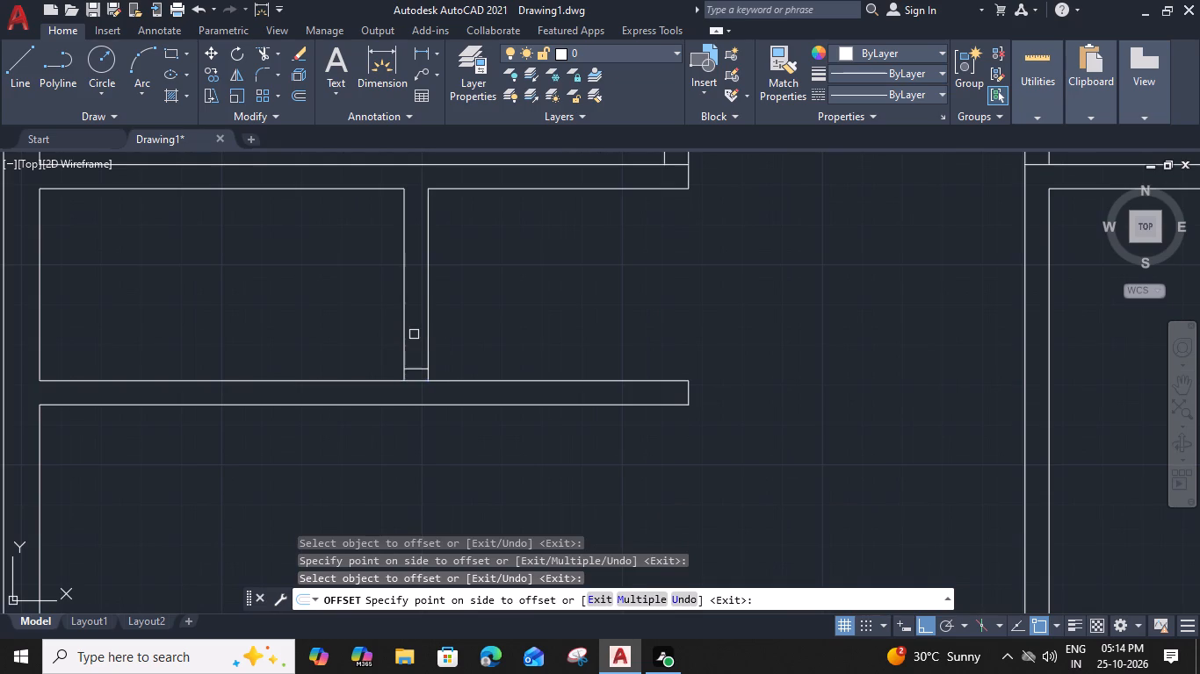
Offset the short line at the foot of the upper-left room's right wall 3" upward.
scroll(414, 334, down, 1)
middle_drag(491, 333, 484, 560)
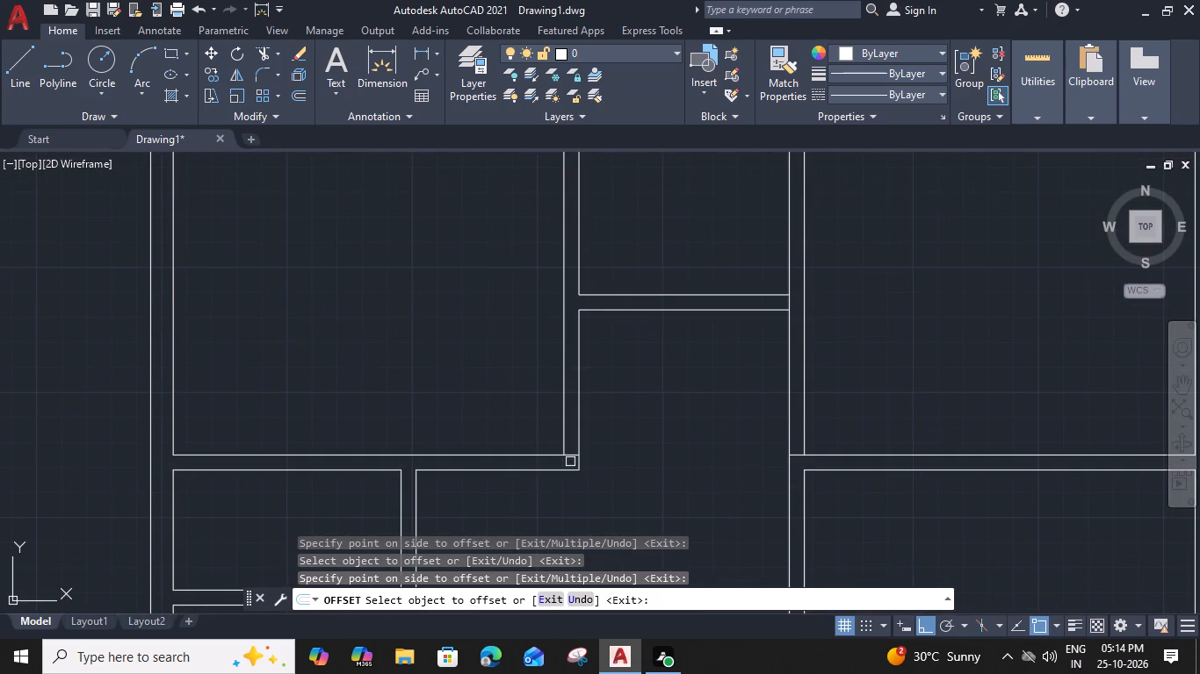
click(572, 454)
click(570, 412)
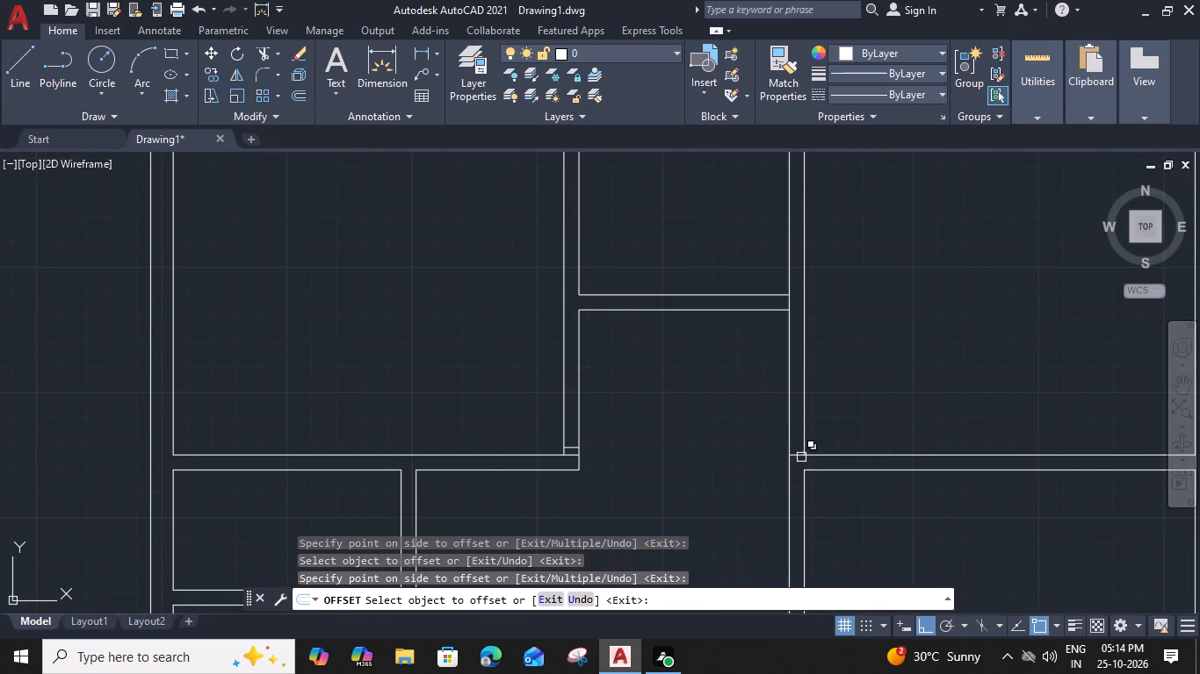
Offset the foot line of the upper-right room's left wall 3" upward and the right end line of the upper cross partition 3" left.
click(795, 453)
click(802, 404)
drag(789, 300, 780, 300)
click(714, 299)
key(Escape)
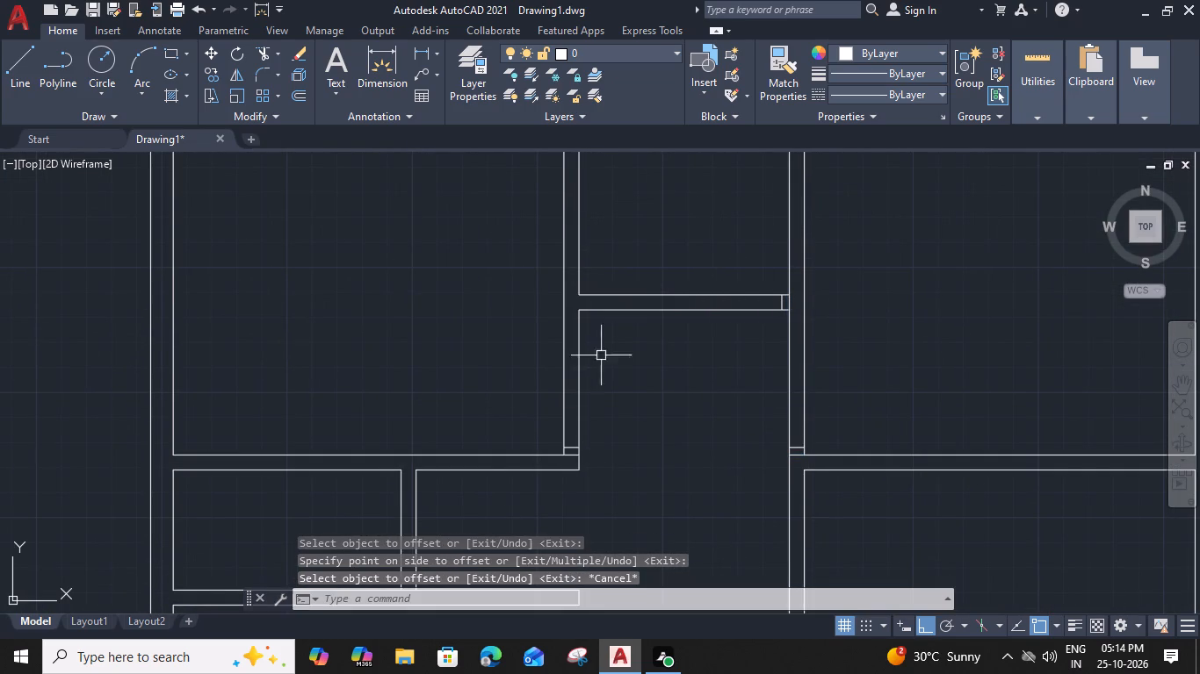
Offset the 3" jamb lines in the upper-left room's right wall and the upper-right room's left wall 3' upward.
scroll(575, 445, up, 1)
click(571, 448)
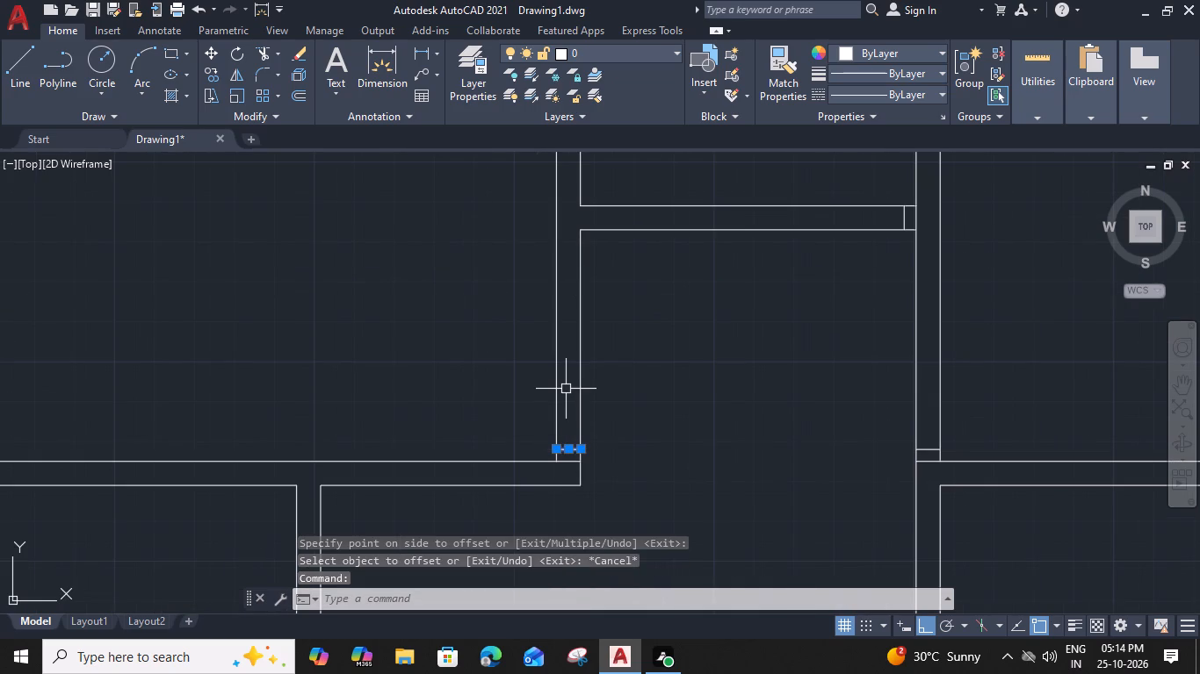
text(o)
key(space)
text(3')
key(space)
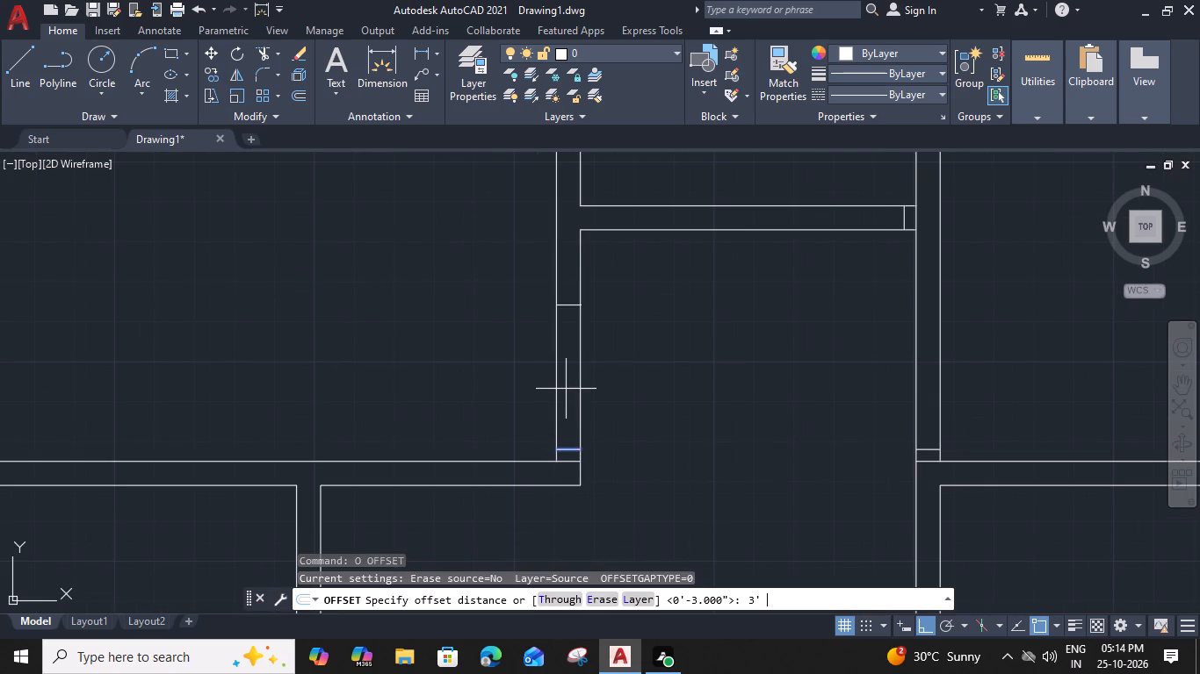
click(566, 365)
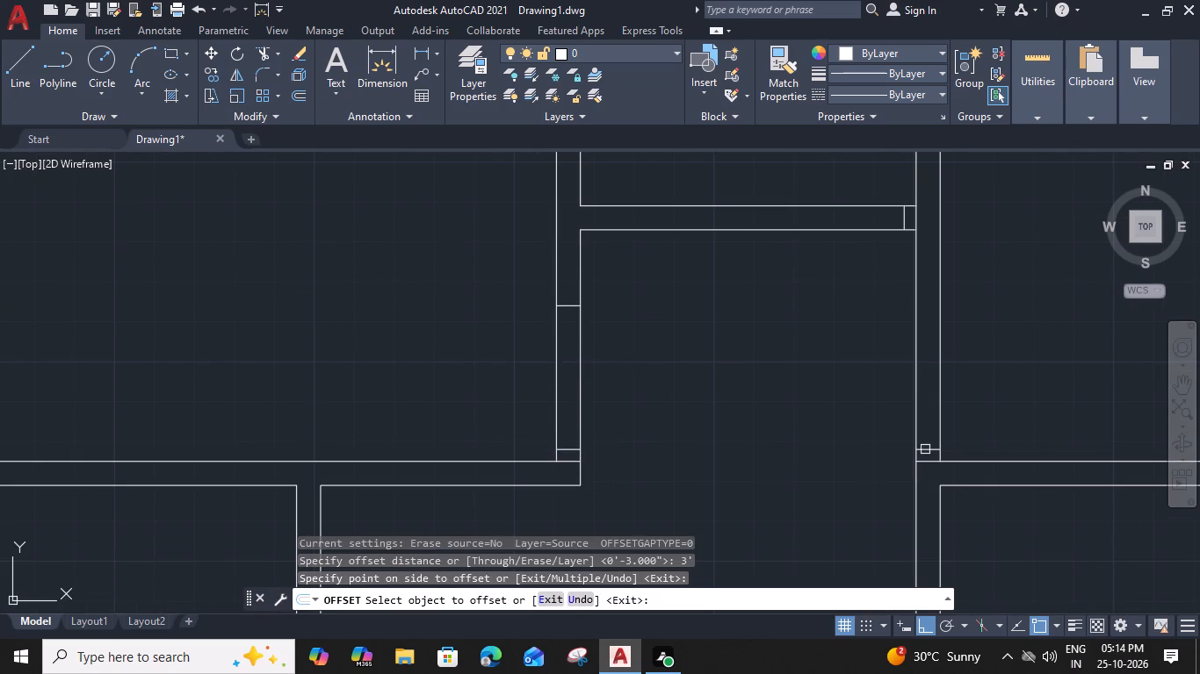
drag(925, 449, 925, 437)
click(918, 350)
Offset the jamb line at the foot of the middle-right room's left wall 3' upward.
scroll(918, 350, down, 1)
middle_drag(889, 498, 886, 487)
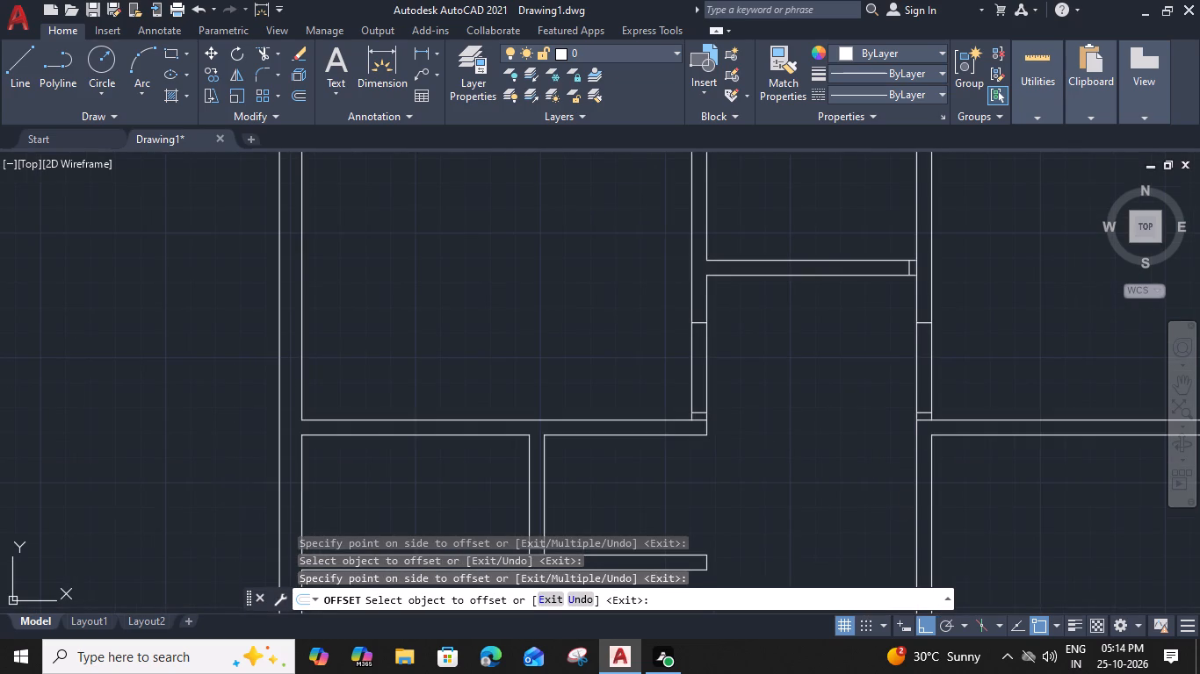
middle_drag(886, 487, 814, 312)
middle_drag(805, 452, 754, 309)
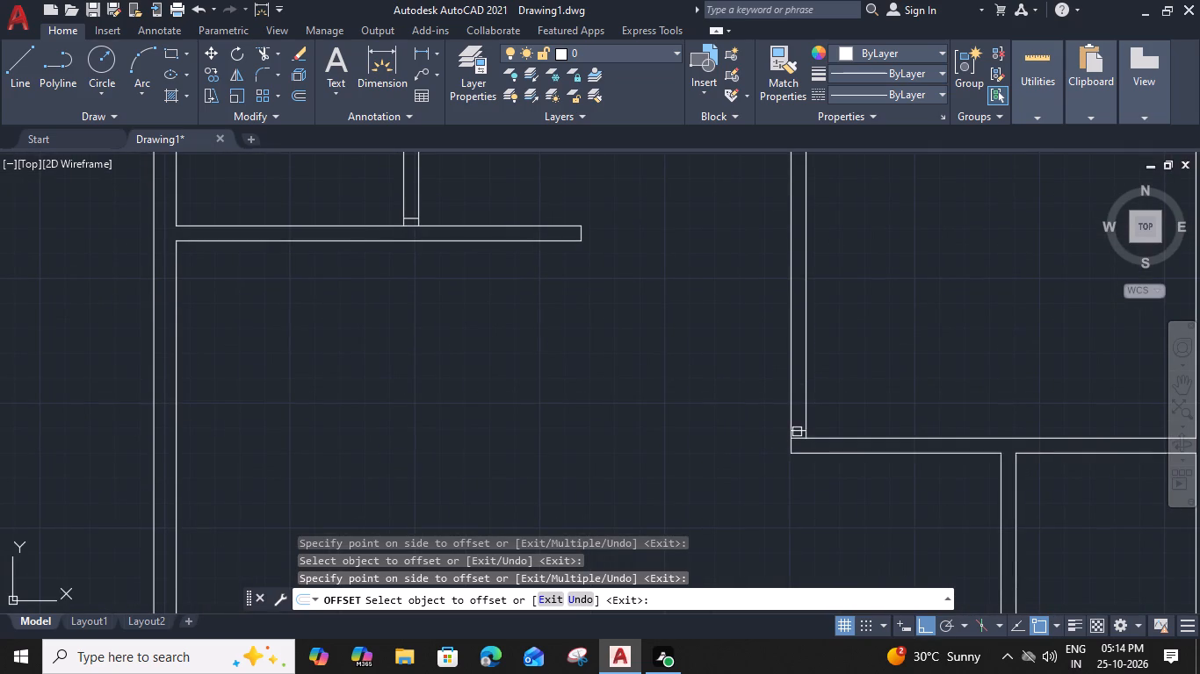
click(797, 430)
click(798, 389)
Offset the jamb line near the right end of the bottom-left room's top wall 3' to the left.
scroll(798, 388, down, 2)
middle_drag(833, 471, 799, 438)
scroll(677, 461, up, 3)
click(644, 440)
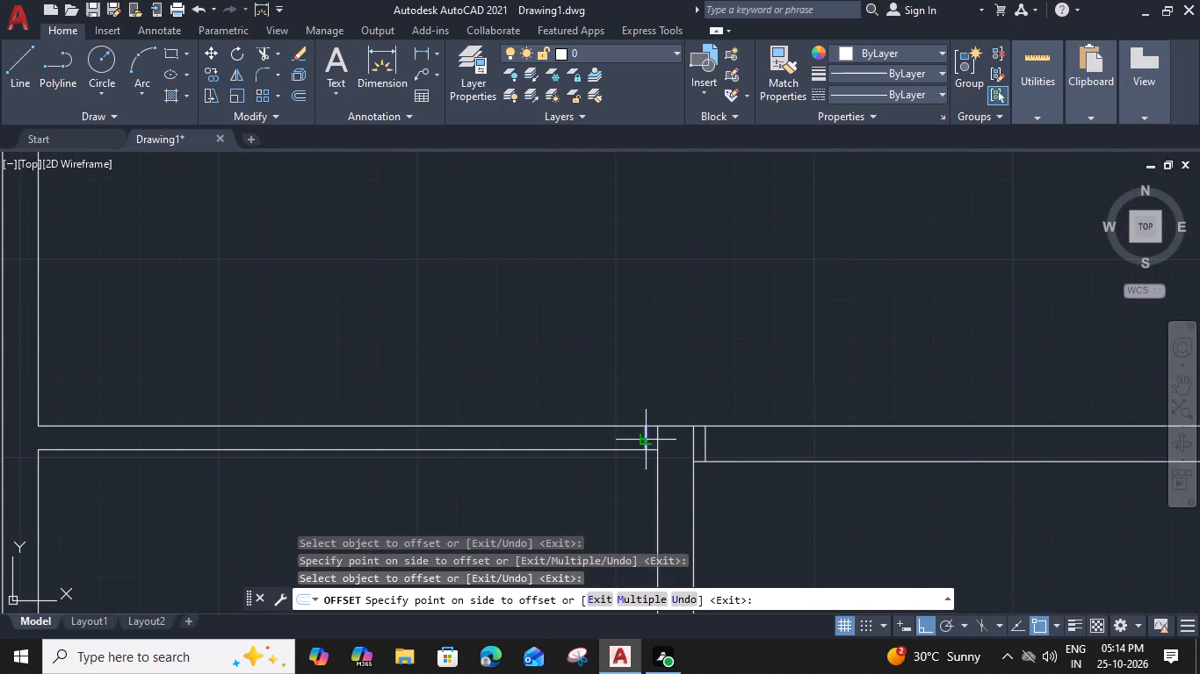
click(564, 441)
key(Escape)
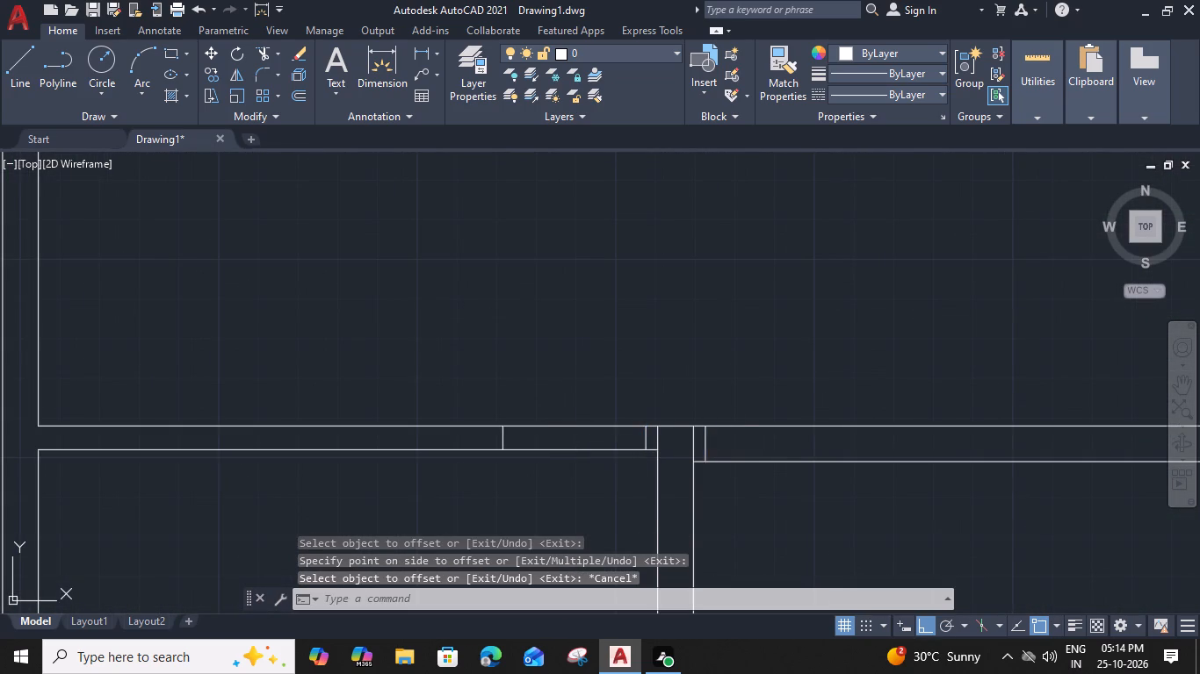
Offset the jamb line at the left end of the bottom-right room's top wall 4' to the right.
click(705, 441)
text(o 4')
key(space)
click(822, 452)
key(Escape)
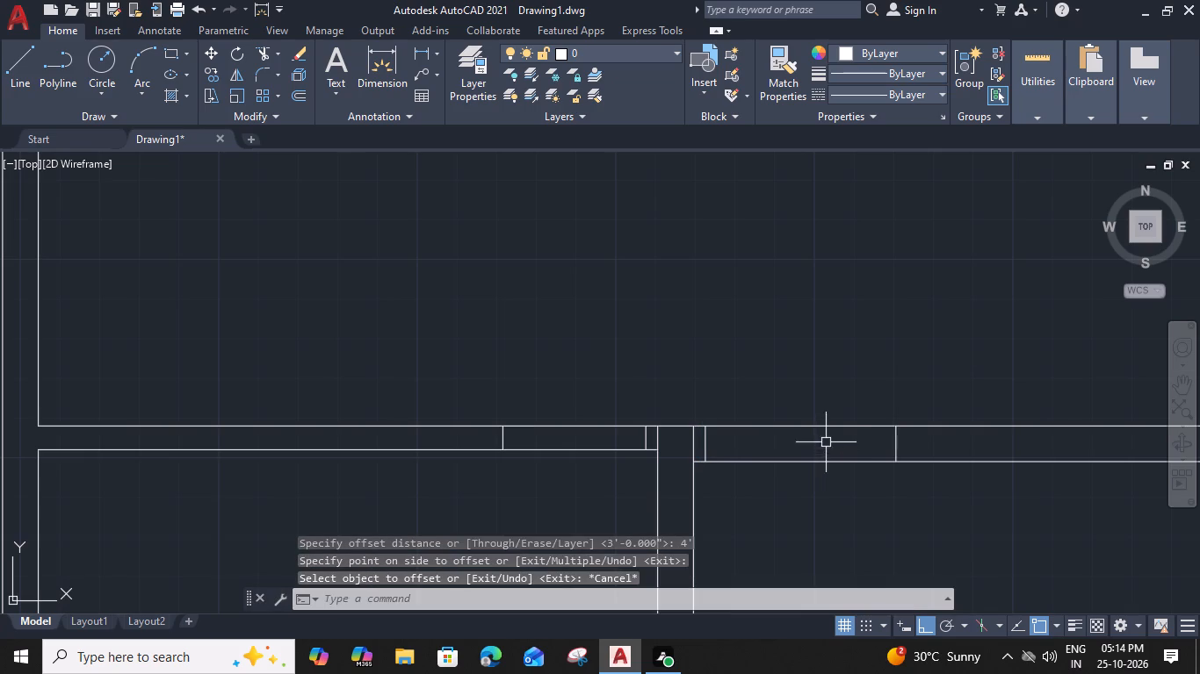
Offset the jamb line at the foot of the small right room's partition 2'6" upward.
scroll(841, 405, down, 1)
middle_drag(845, 404, 586, 465)
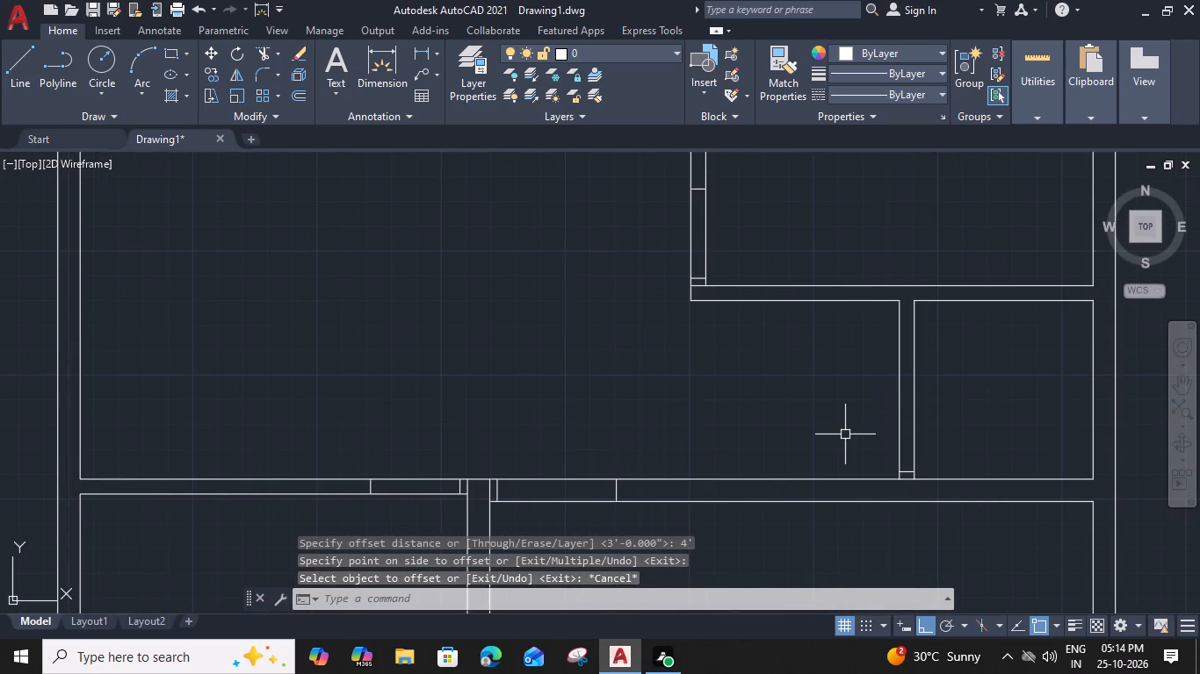
scroll(904, 470, up, 2)
click(912, 478)
text(o 2)
key(apostrophe)
key(6)
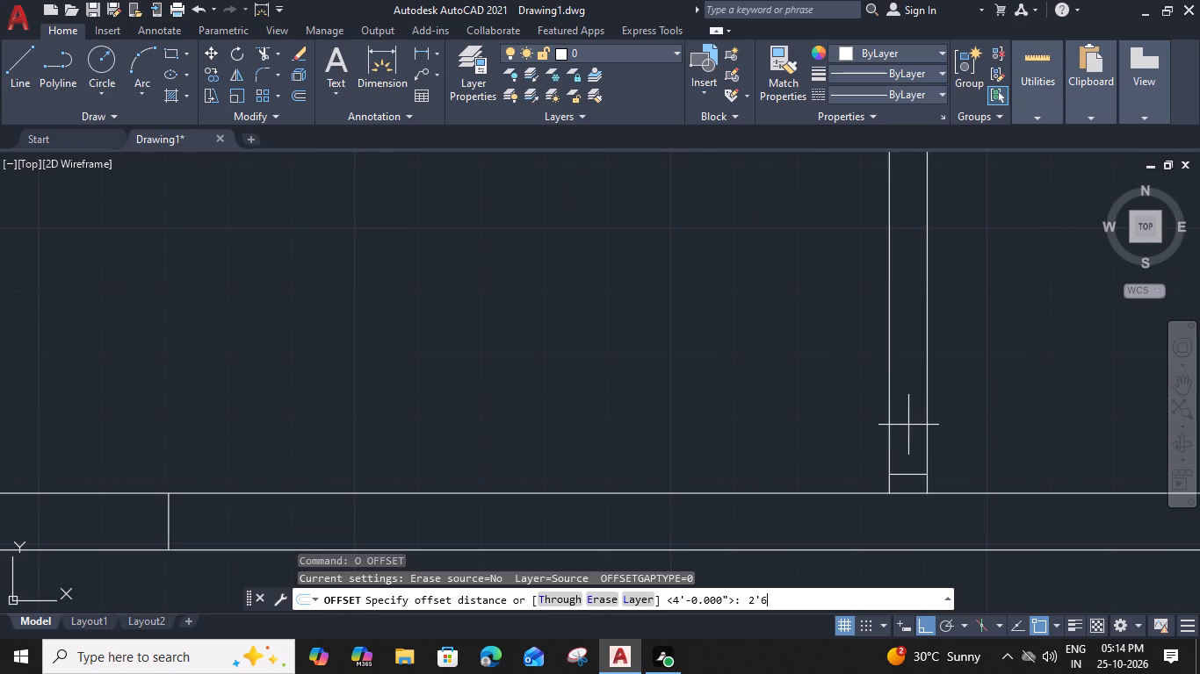
key(shift+quotedbl)
key(Return)
click(905, 398)
Offset the jamb line at the foot of the small left rooms' partition 2'6" upward.
scroll(905, 398, down, 3)
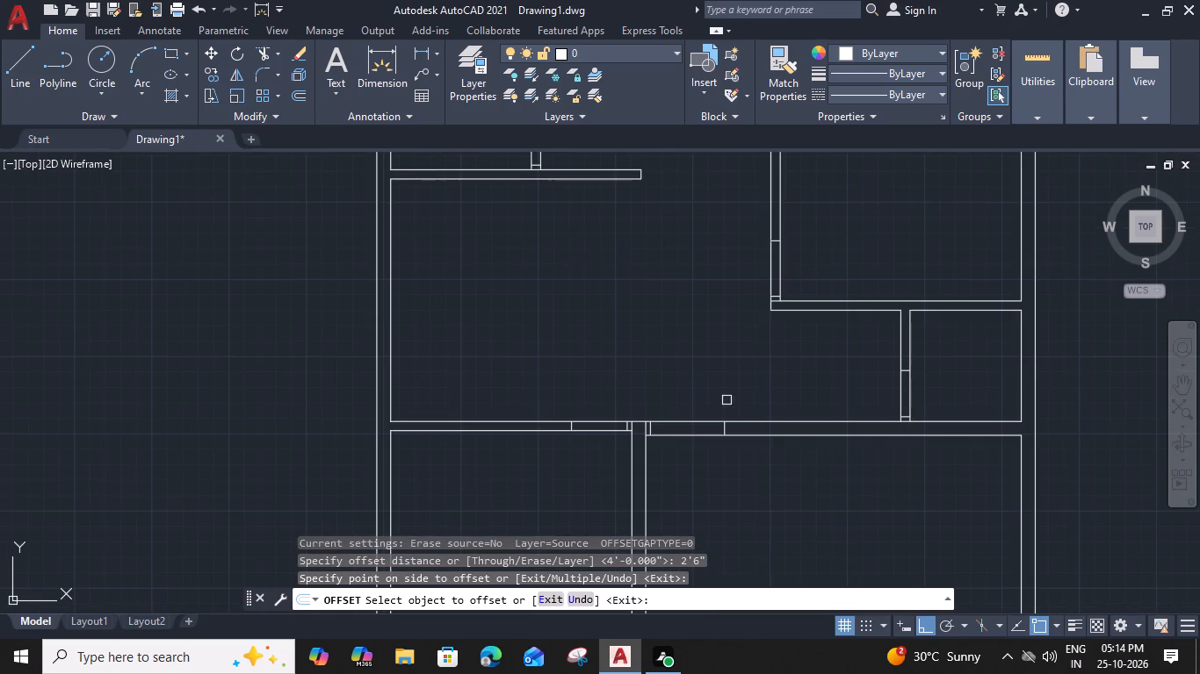
middle_drag(724, 398, 698, 598)
scroll(473, 329, up, 3)
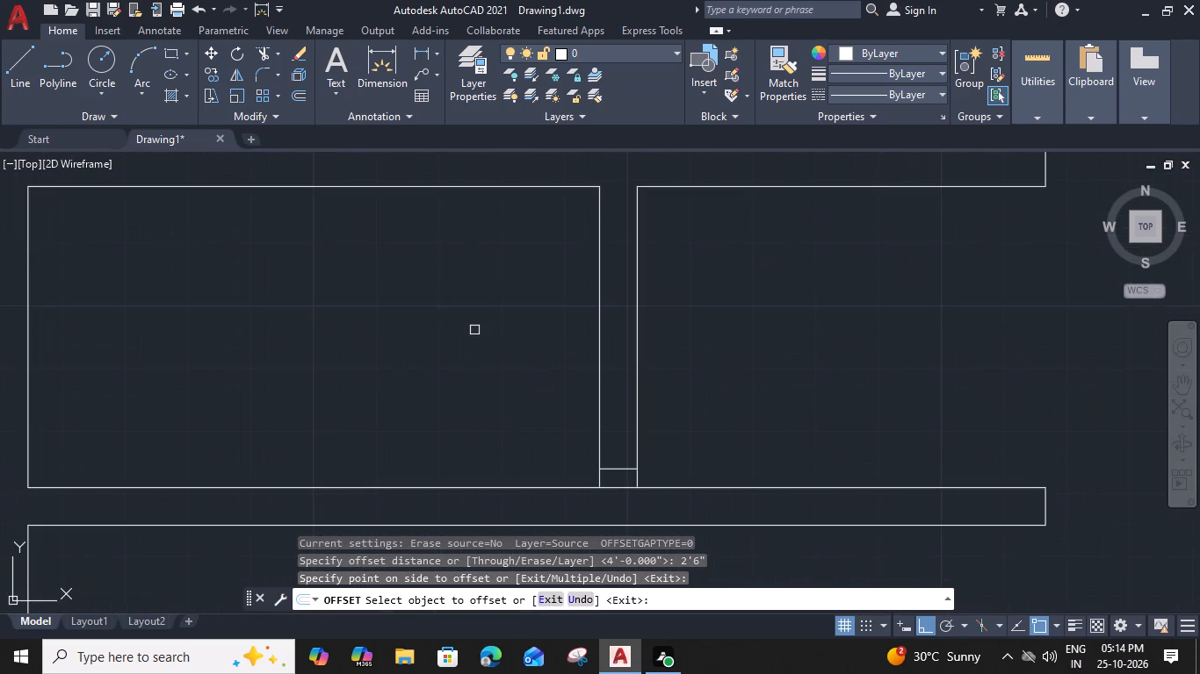
drag(614, 470, 610, 456)
click(623, 333)
Offset the jamb line at the right end of the upper cross partition 2'6" to the left.
scroll(624, 333, down, 1)
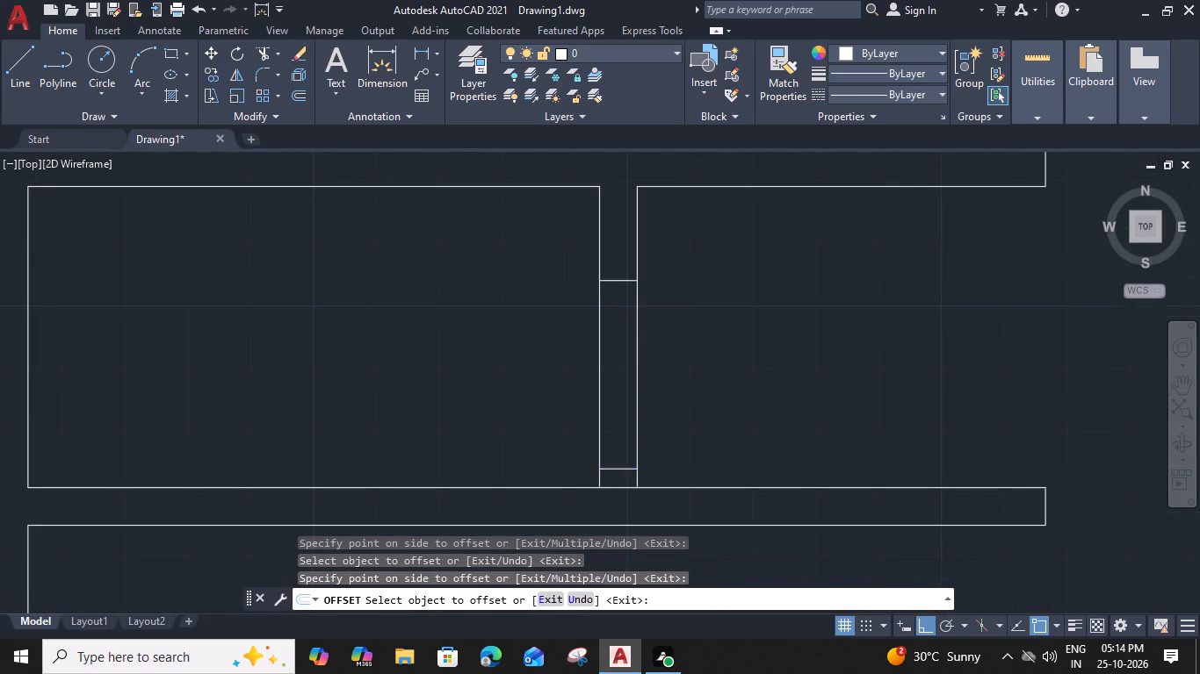
scroll(624, 333, down, 2)
middle_drag(770, 310, 640, 419)
scroll(710, 306, up, 2)
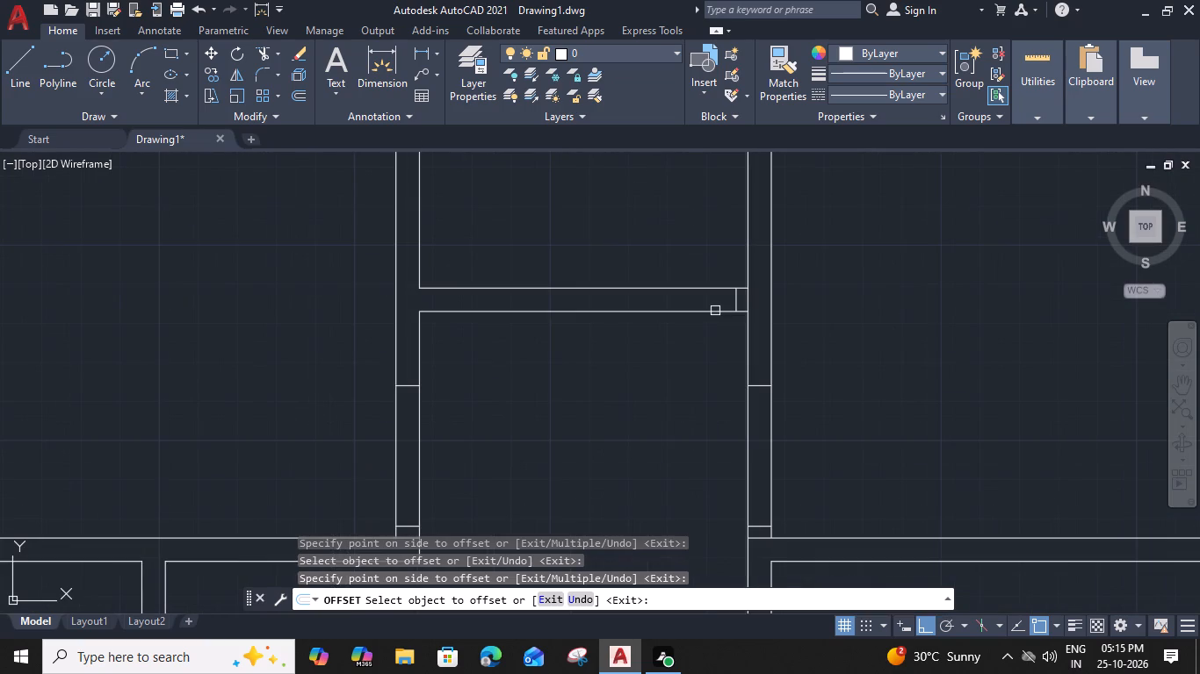
click(738, 298)
click(690, 300)
key(Escape)
key(r)
key(Escape)
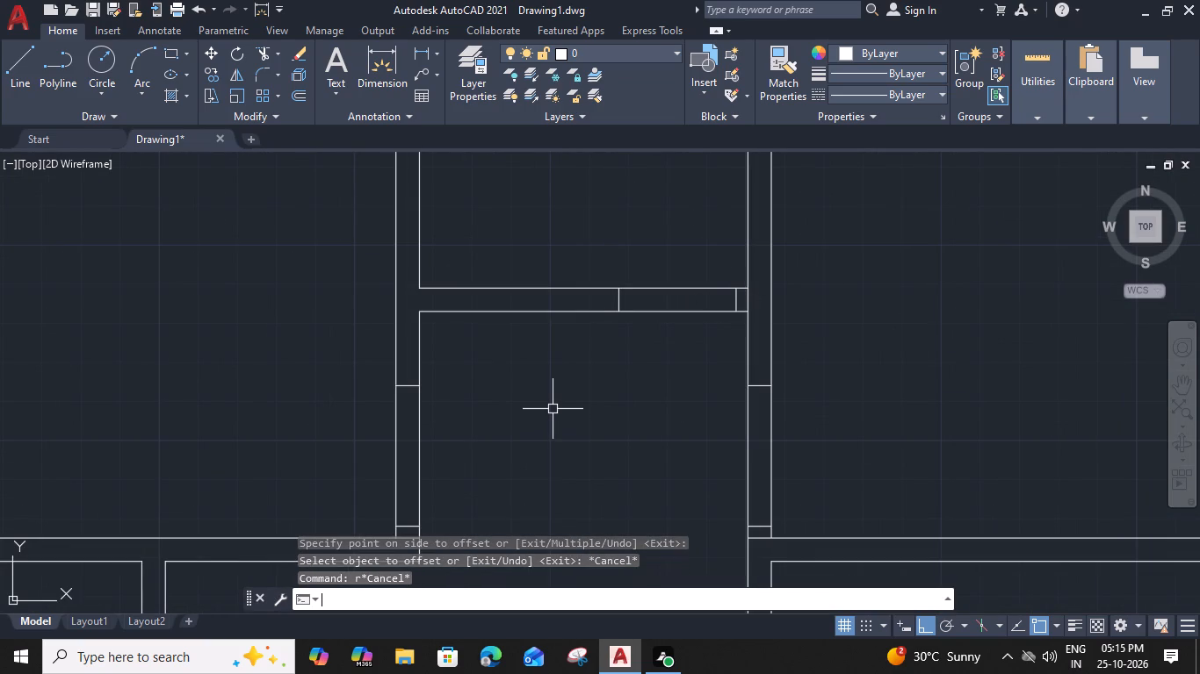
Trim the 2'6" door opening in the upper cross partition and the wall line closing its right end.
text(tr)
key(space)
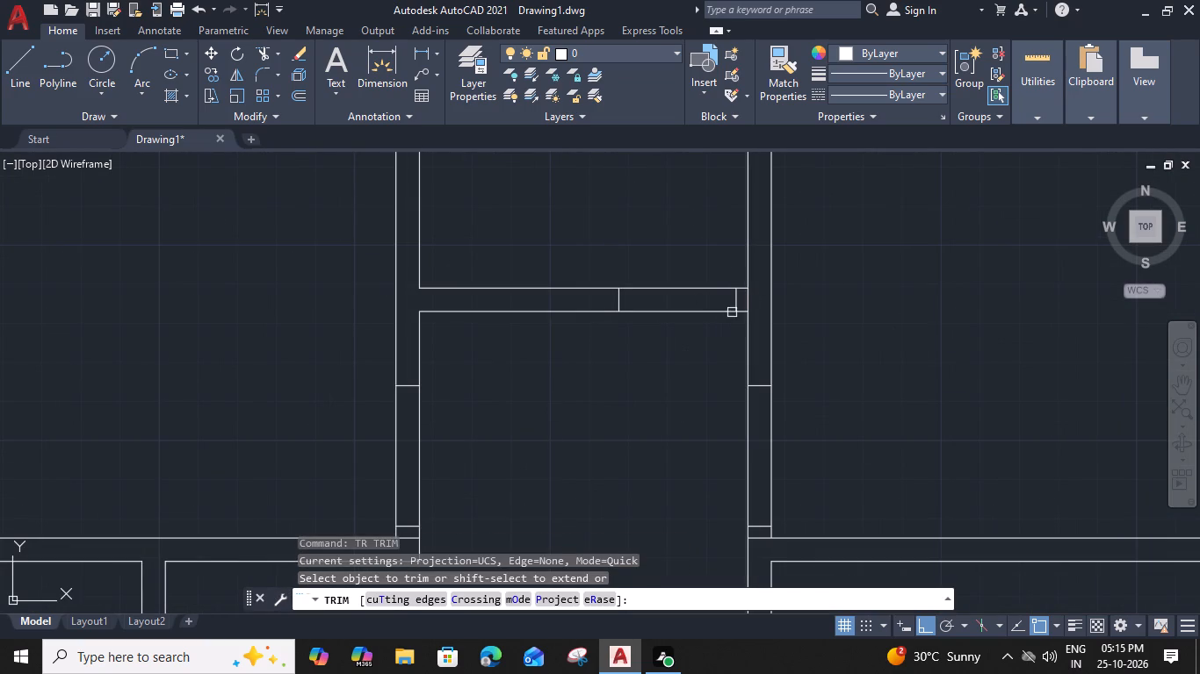
click(748, 302)
click(680, 223)
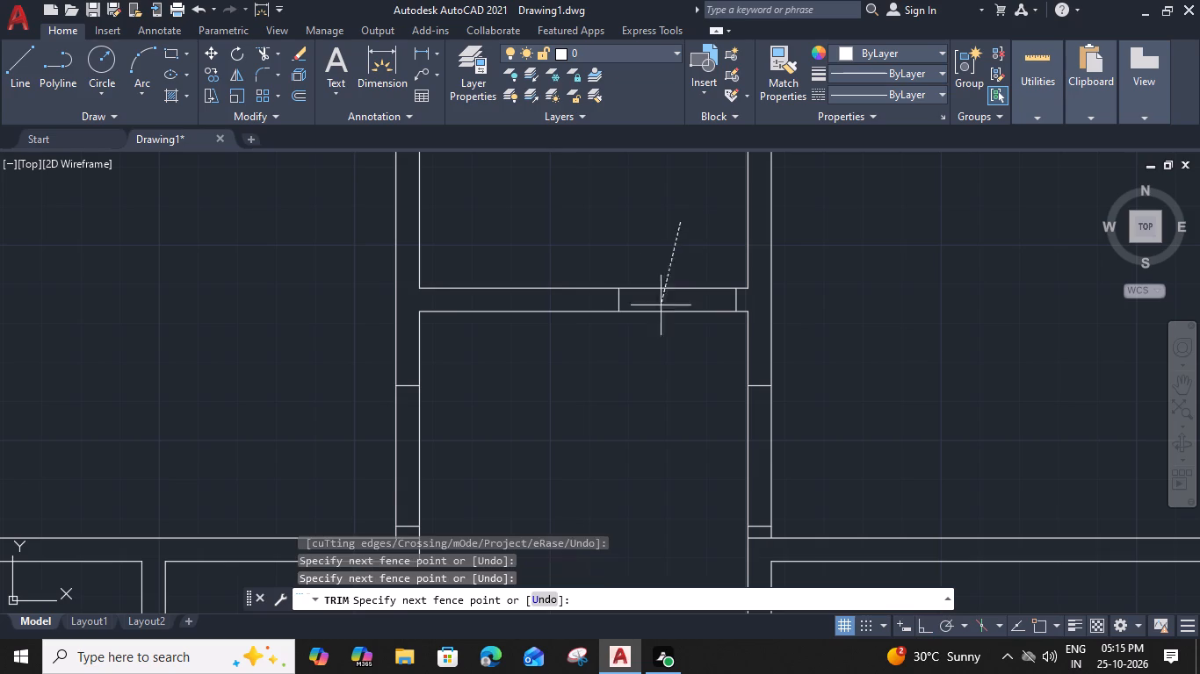
click(649, 341)
Trim the 3' door openings in the upper-left and upper-right rooms' facing walls, including the short lines at their feet.
middle_drag(657, 391, 638, 319)
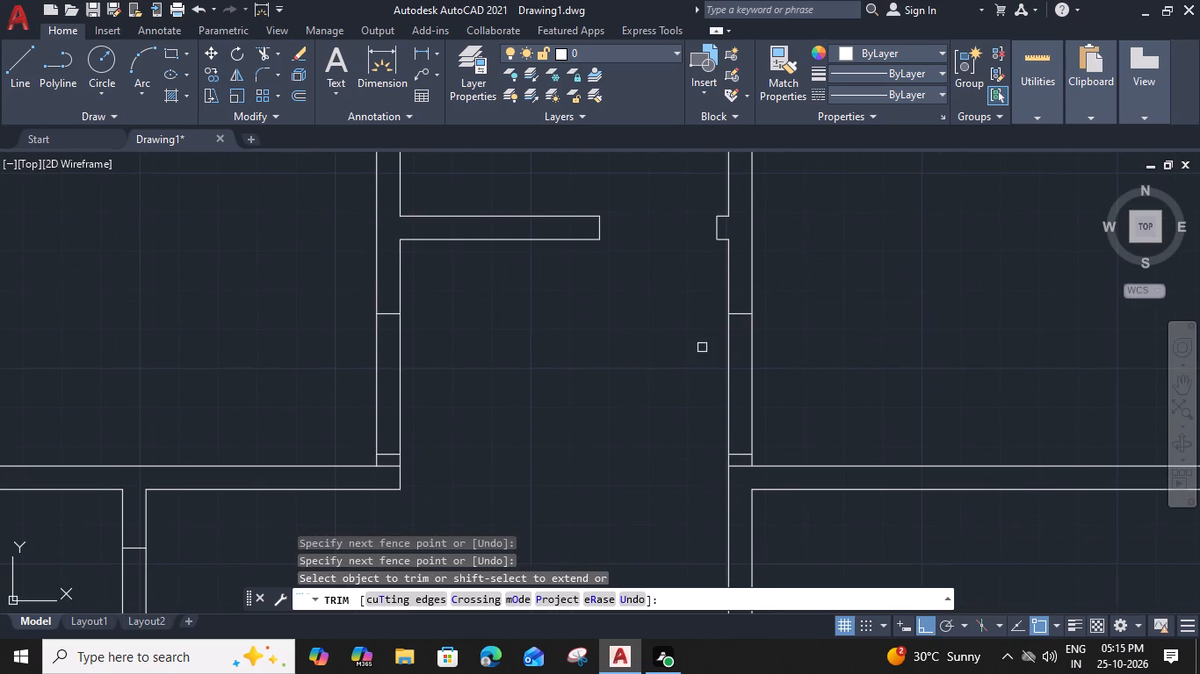
click(743, 467)
drag(717, 384, 863, 401)
click(387, 468)
drag(336, 341, 542, 384)
Trim the 2'6" door opening in the small right room's partition and the wall line across its foot.
scroll(542, 384, down, 2)
middle_drag(567, 451, 571, 270)
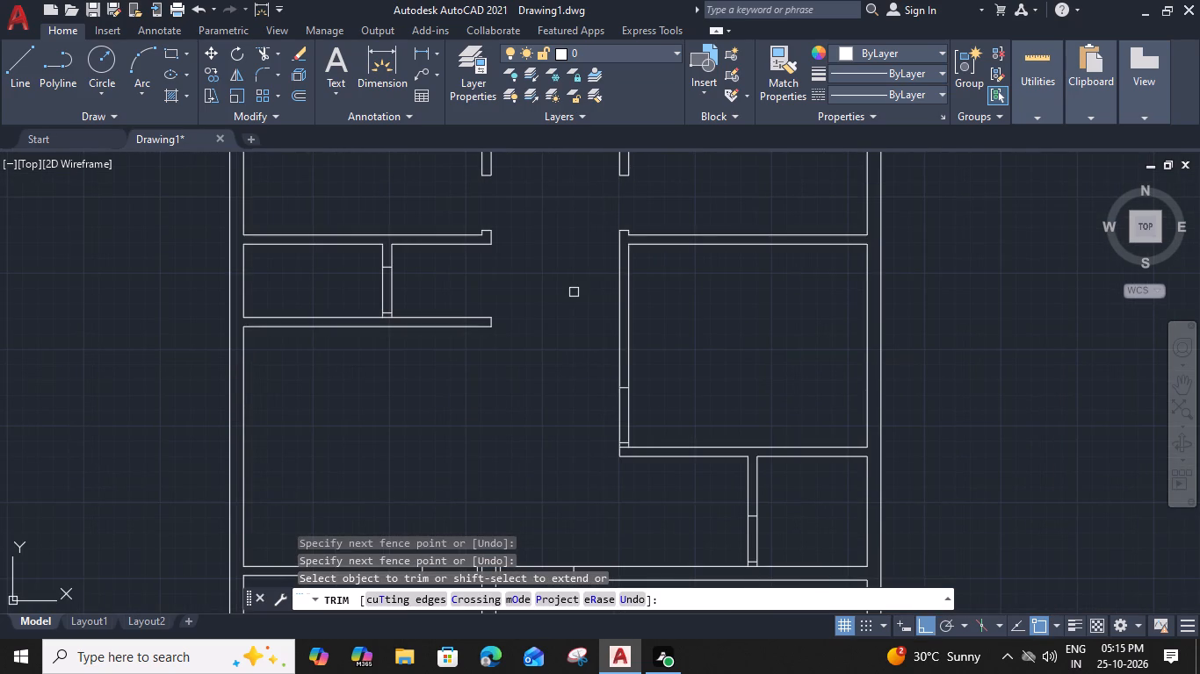
middle_drag(776, 511, 770, 423)
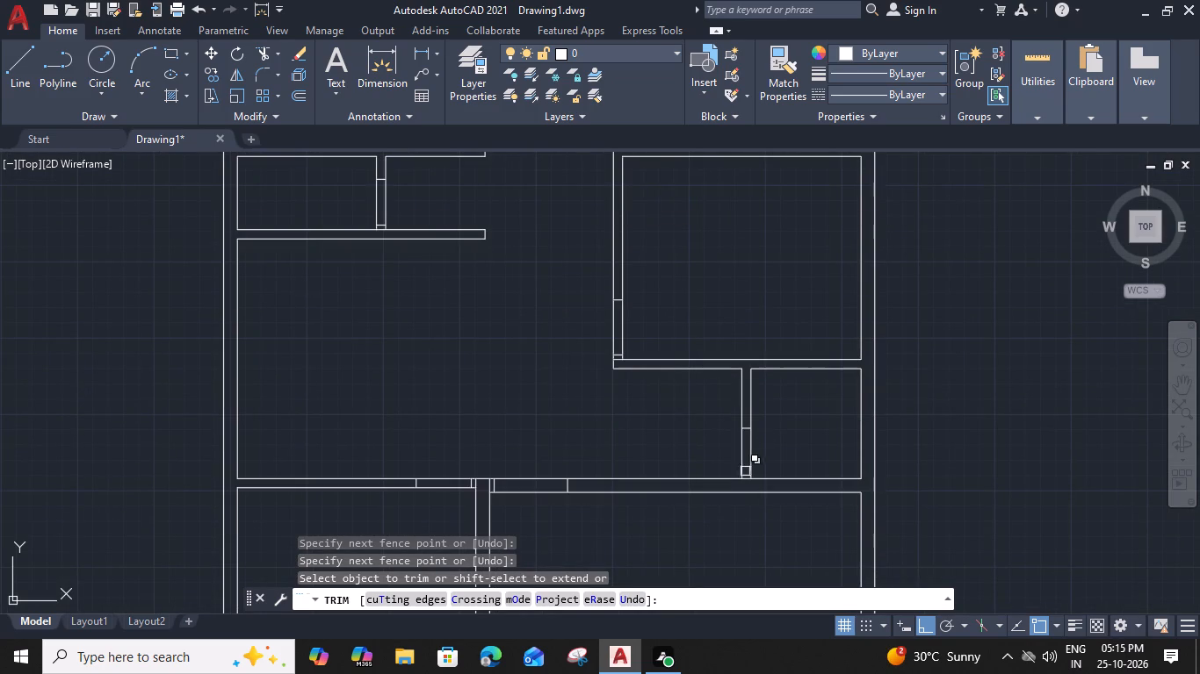
scroll(741, 471, up, 3)
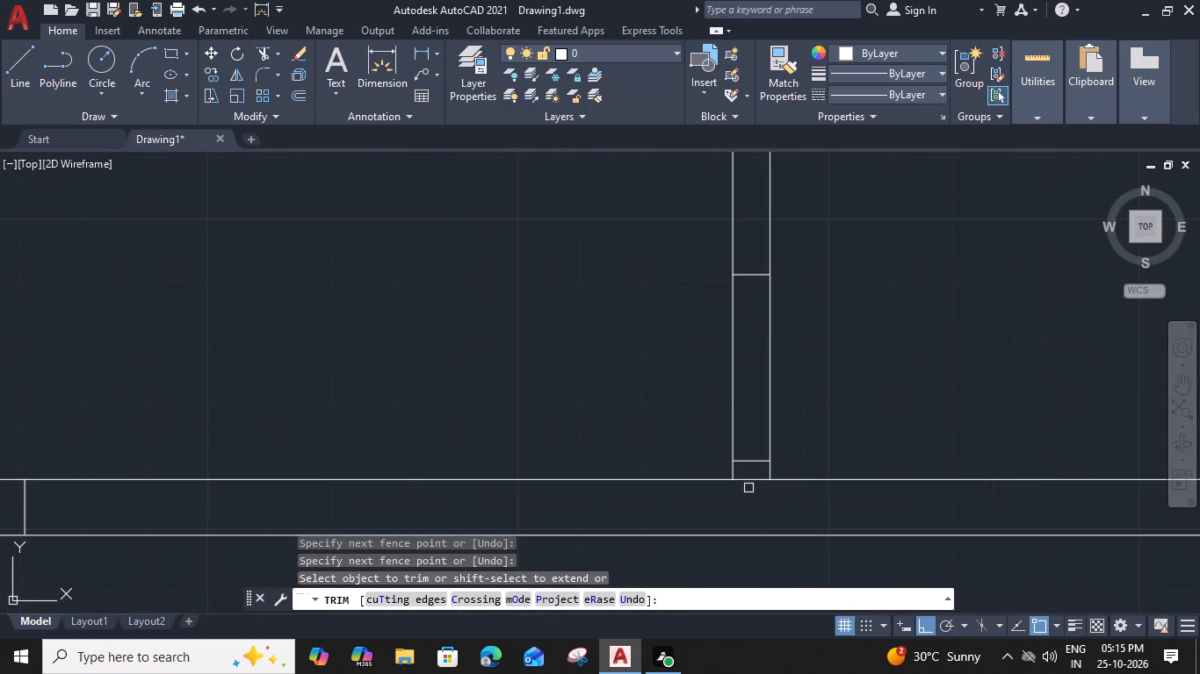
click(753, 480)
drag(866, 326, 687, 374)
Trim the 4' and 3' door openings in the bottom rooms' top walls and the junction lines at the head of their partition.
scroll(687, 374, down, 3)
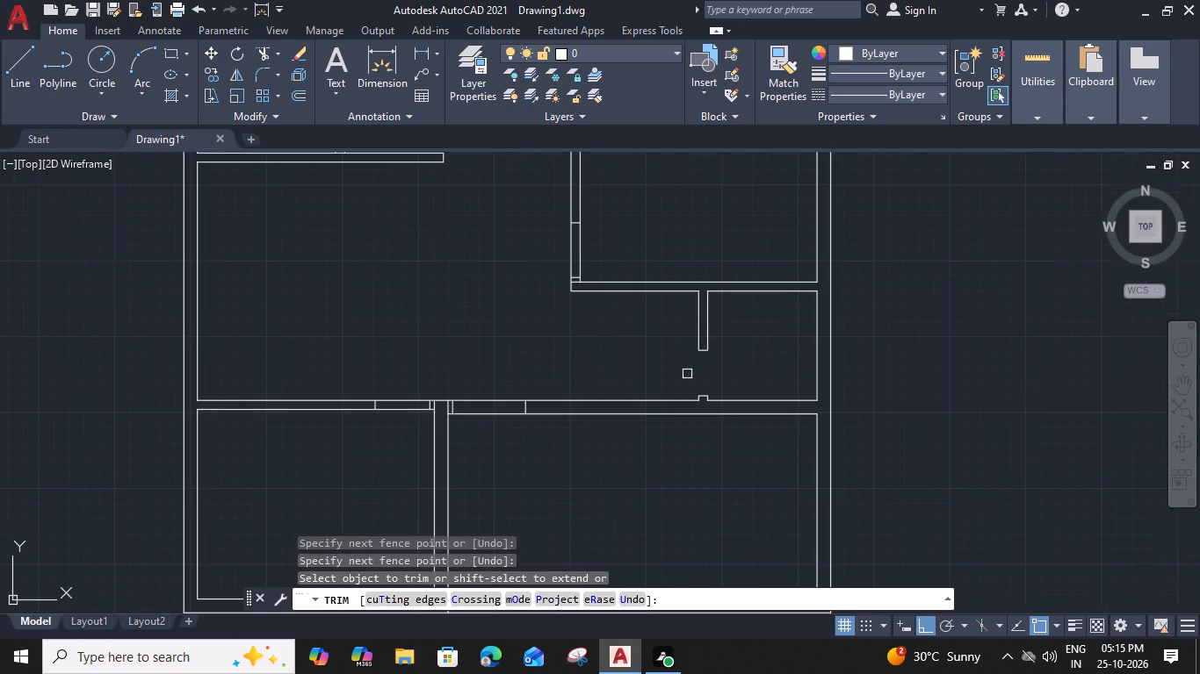
scroll(440, 417, up, 2)
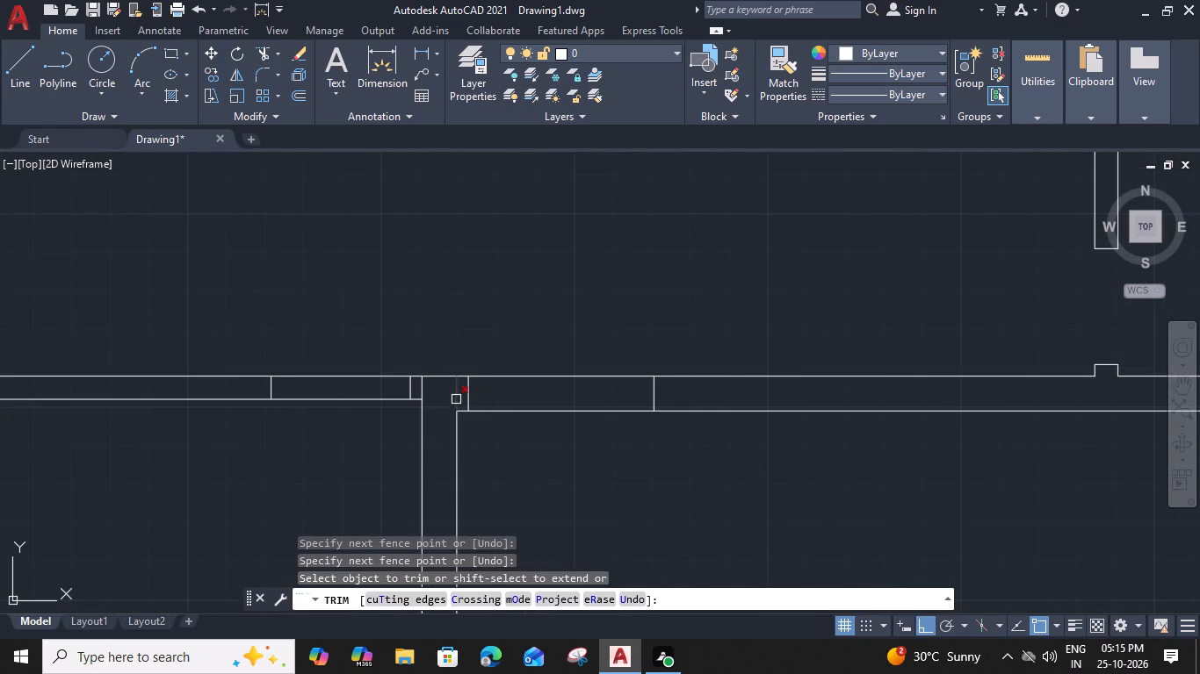
click(457, 398)
click(425, 387)
drag(675, 324, 598, 462)
drag(357, 331, 337, 436)
Trim the 2'6" door opening in the small left rooms' partition and the wall line across its foot.
scroll(351, 353, down, 2)
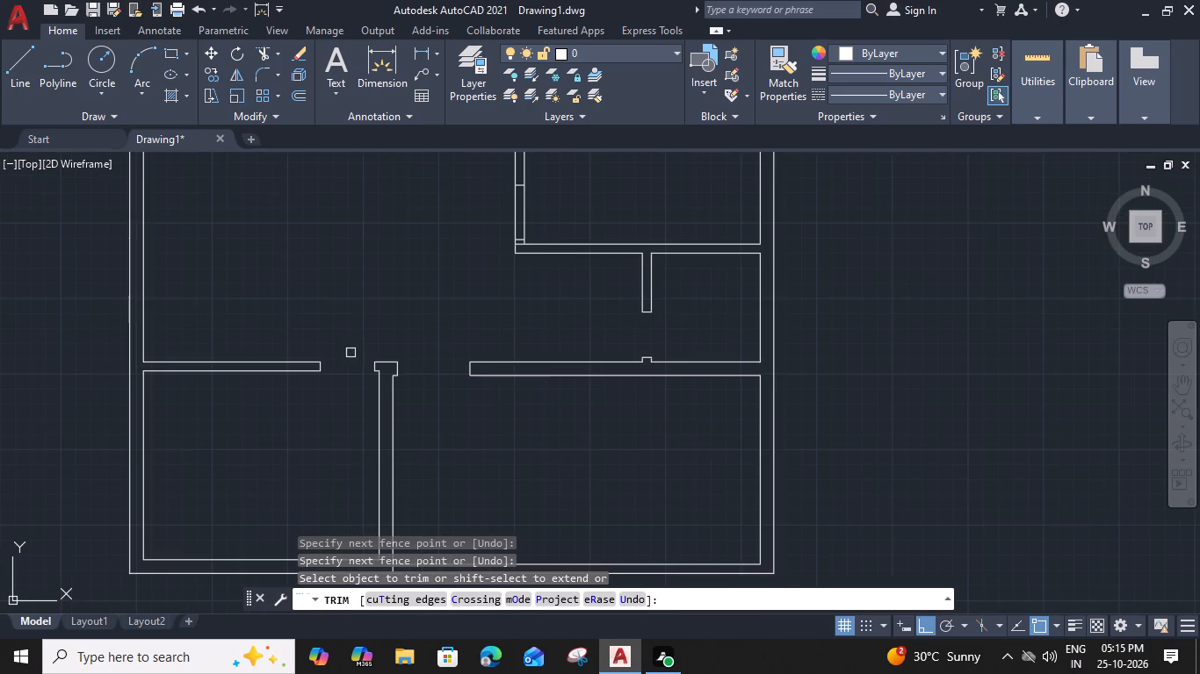
middle_drag(378, 312, 562, 486)
middle_drag(549, 315, 546, 390)
scroll(450, 348, down, 1)
scroll(450, 350, up, 3)
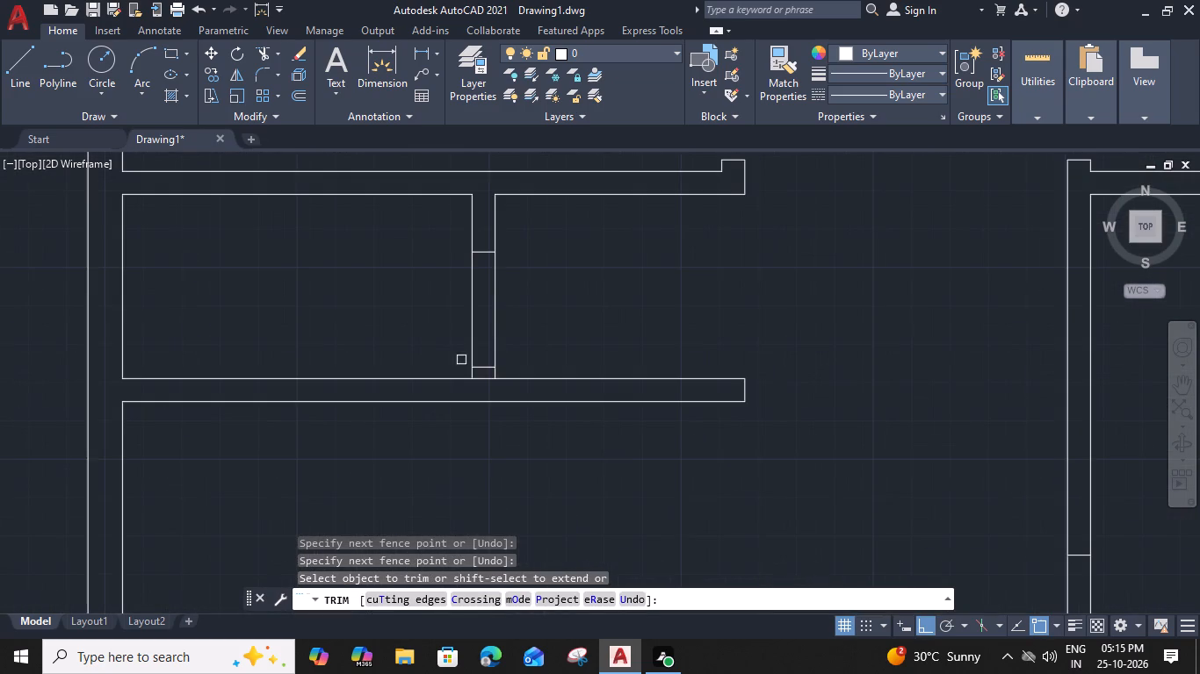
click(483, 383)
drag(447, 323, 644, 324)
Remove the short cross lines inside the middle-right room's left wall with a Trim fence, leaving the wall without an opening.
scroll(644, 325, down, 2)
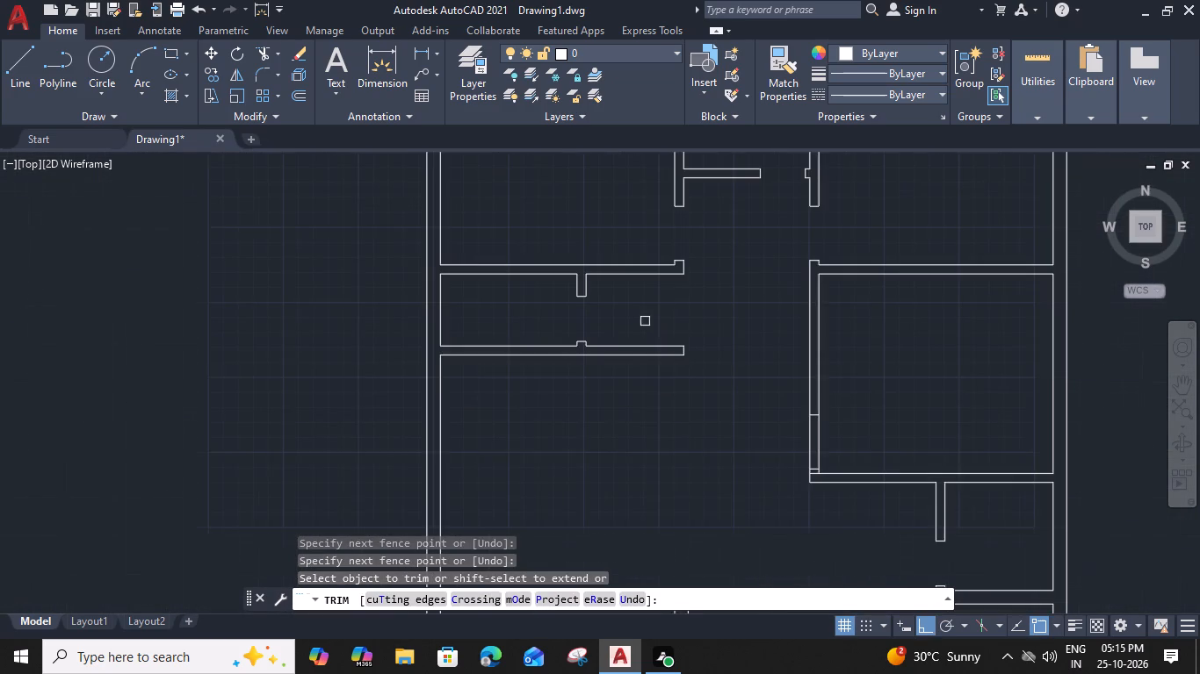
middle_drag(670, 302, 465, 193)
scroll(540, 369, up, 3)
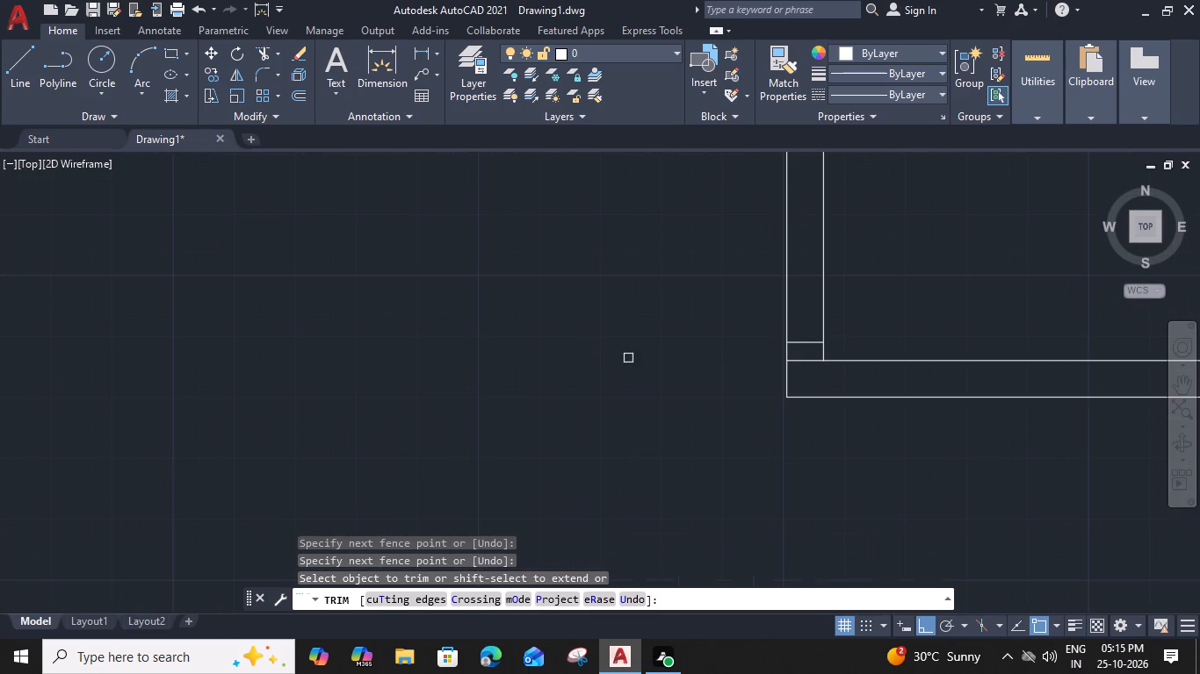
middle_drag(728, 268, 546, 388)
click(620, 229)
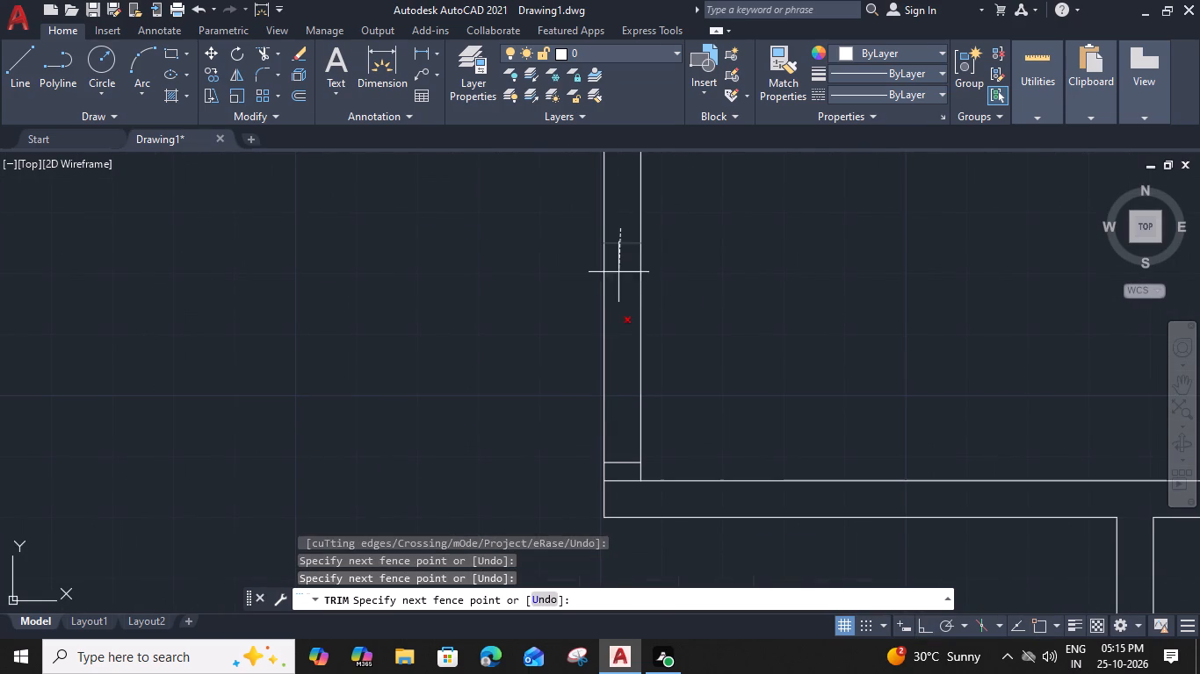
click(619, 504)
key(Escape)
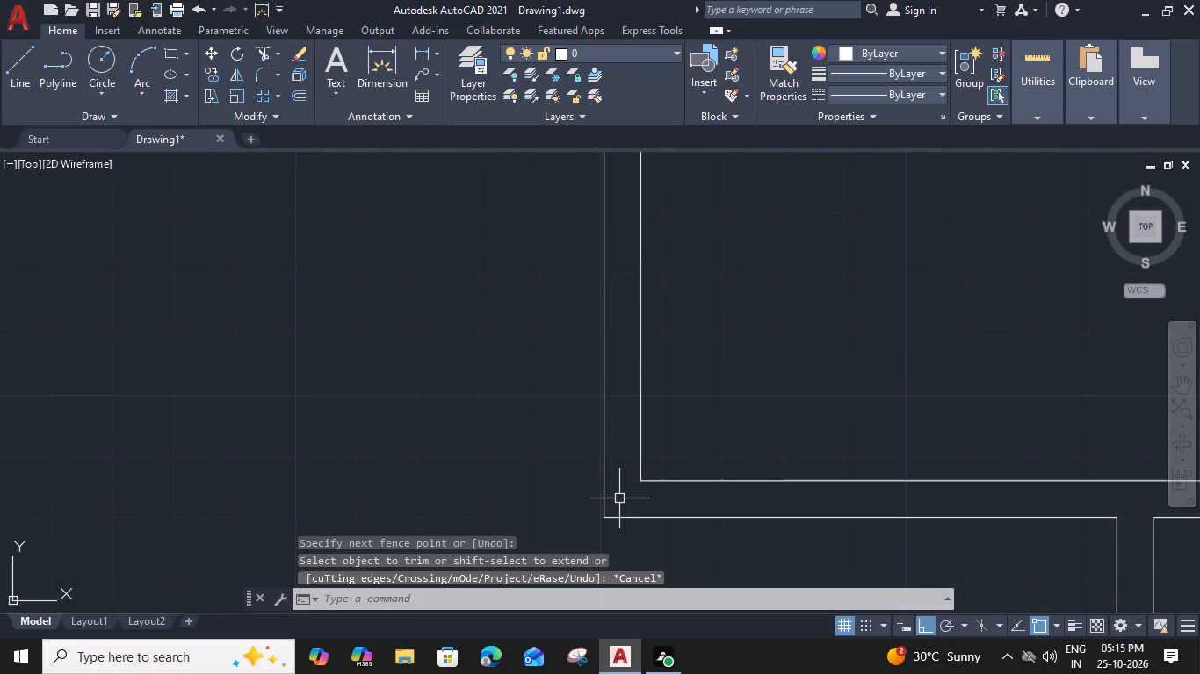
Draw a short vertical line across the middle-right room's bottom wall from the room's inner lower-left corner.
key(l)
key(space)
click(642, 484)
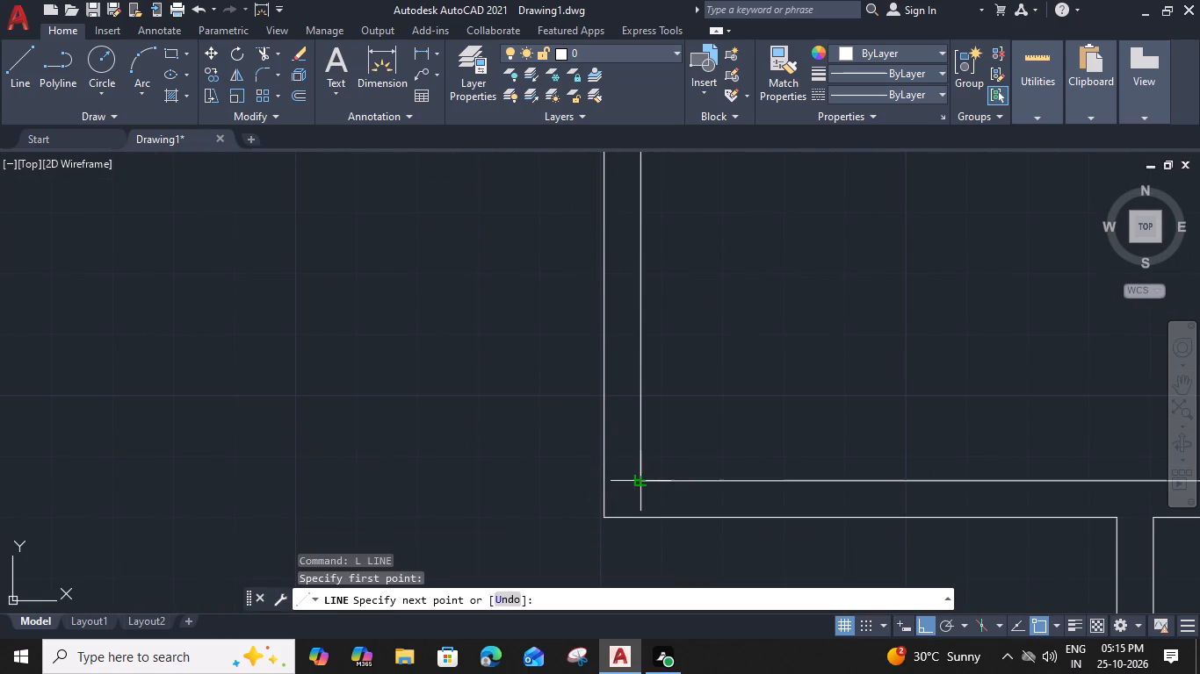
click(640, 518)
key(space)
Offset the new short line in the middle-right room's bottom wall 3" to the right.
click(640, 497)
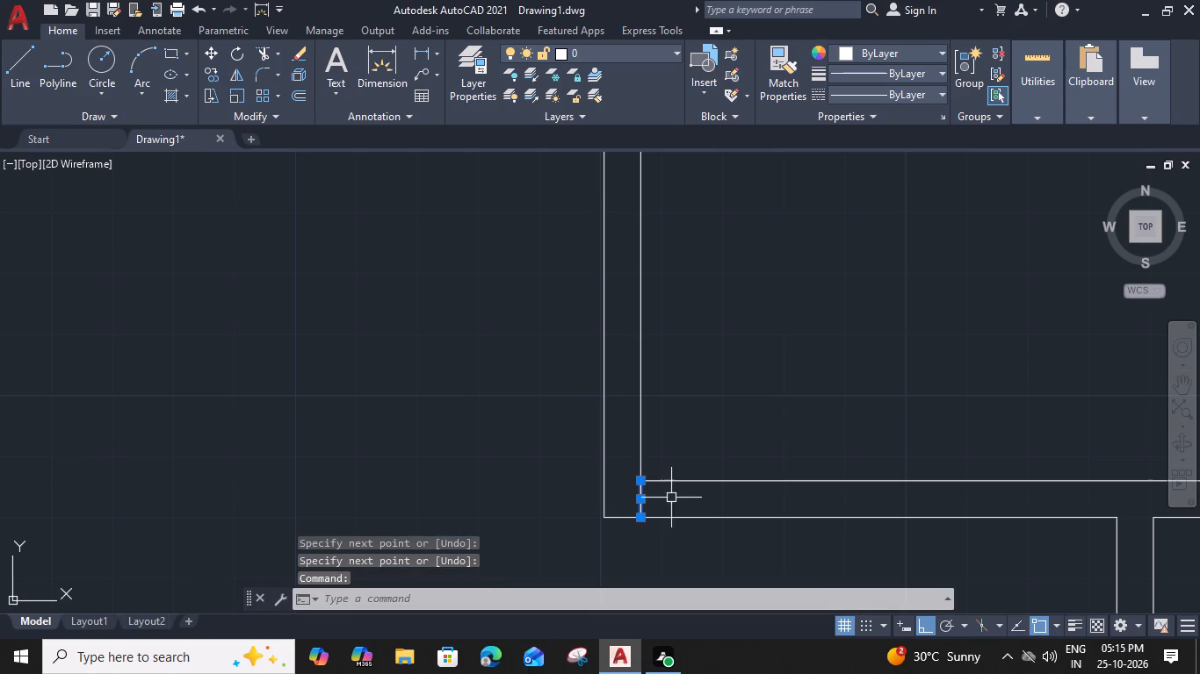
text(o)
key(space)
text(3")
key(Return)
click(719, 507)
key(Escape)
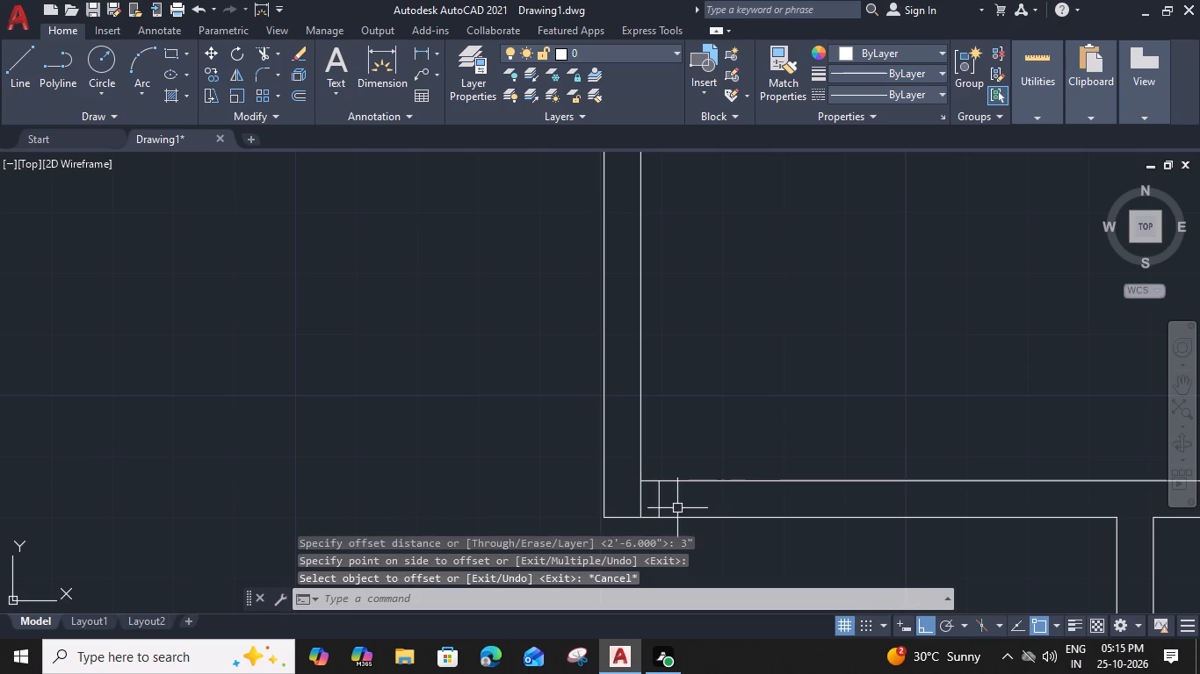
Offset the second short line in the middle-right room's bottom wall 3' to the right as the far door jamb.
click(657, 498)
text(o)
key(space)
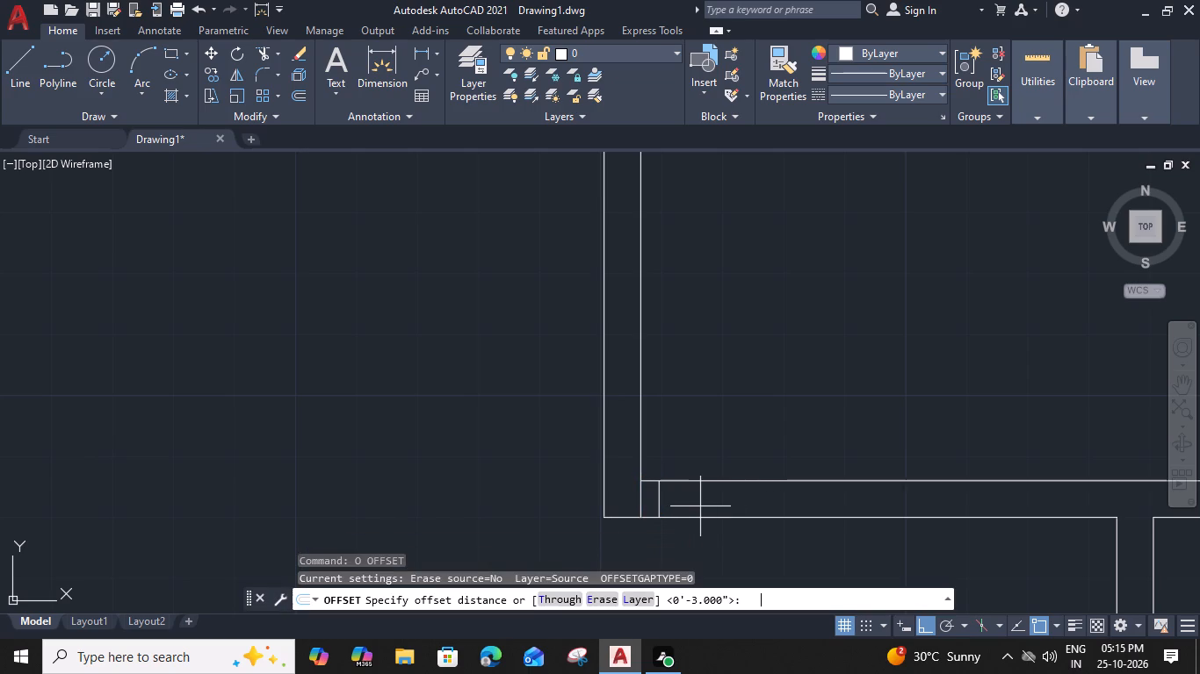
text(3')
key(space)
click(775, 513)
key(Escape)
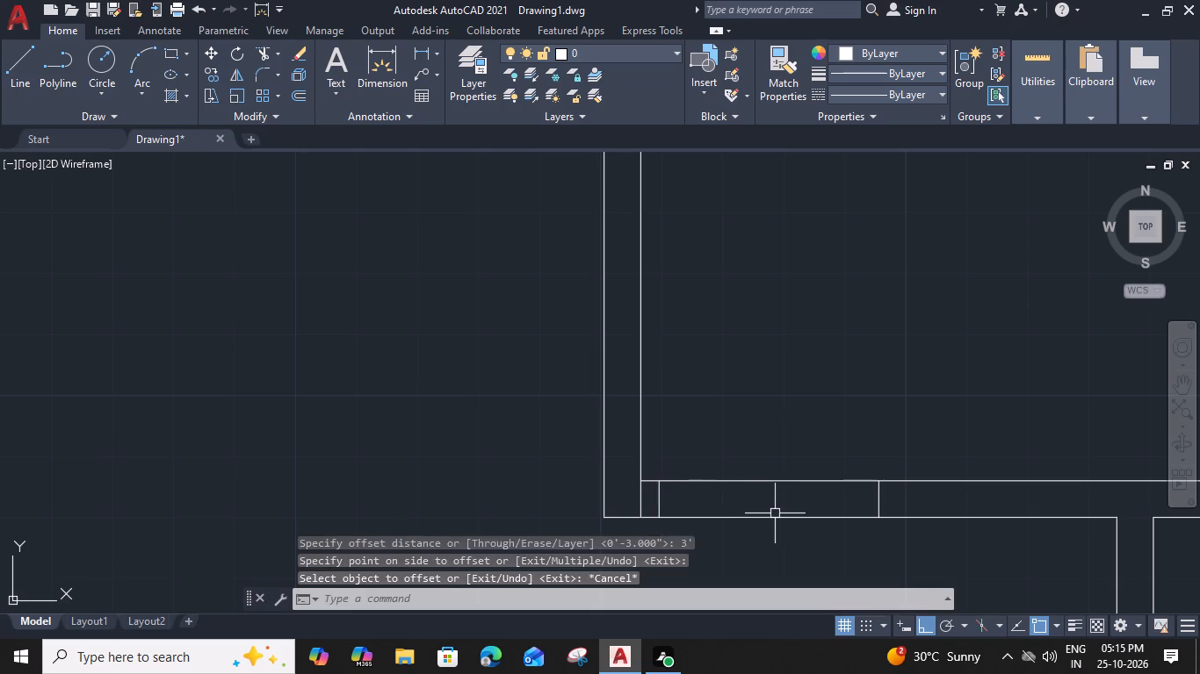
Trim the leftover corner line and cut the 3' door opening through both lines of the middle-right room's bottom wall.
text(tr)
key(space)
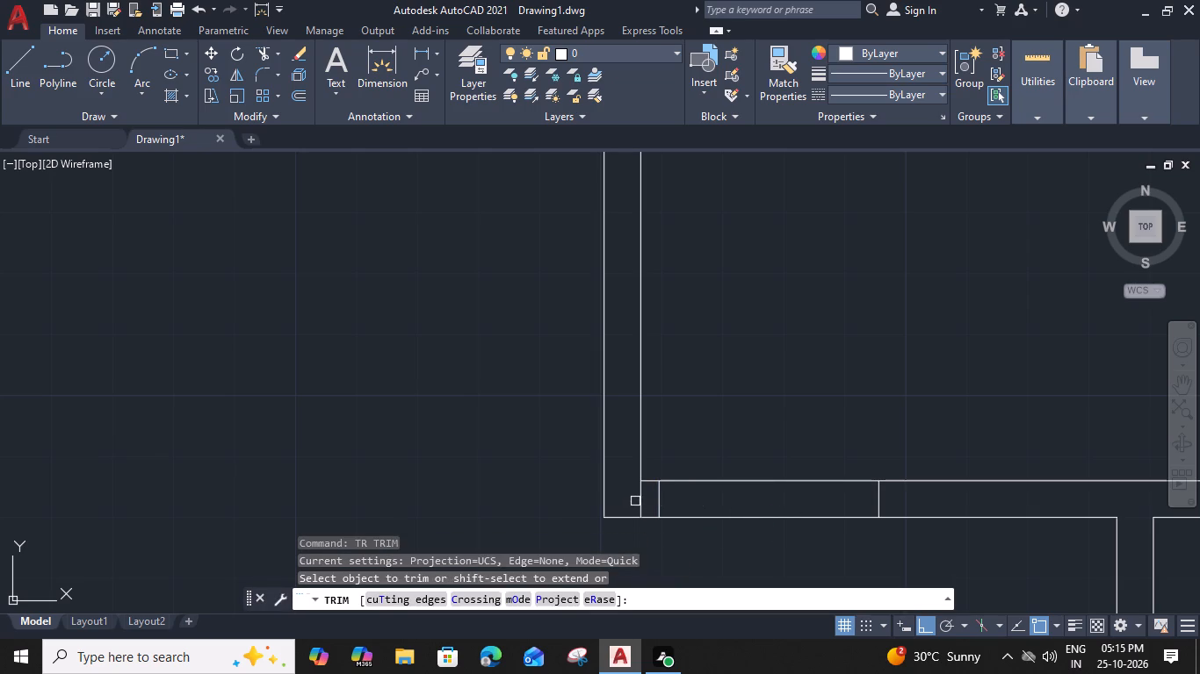
click(635, 501)
click(649, 495)
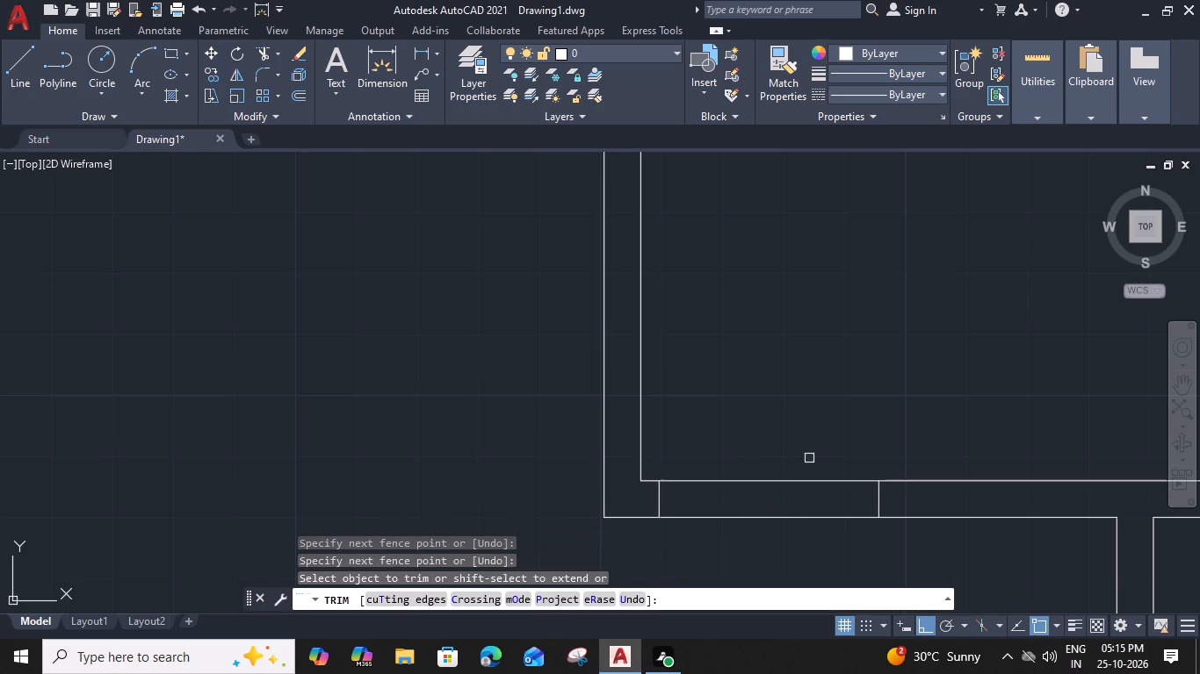
drag(812, 454, 787, 537)
key(Escape)
Insert two Door - Imperial blocks from the Architectural tool palette near the 3' and 4' openings.
scroll(782, 523, down, 2)
middle_drag(775, 524, 778, 528)
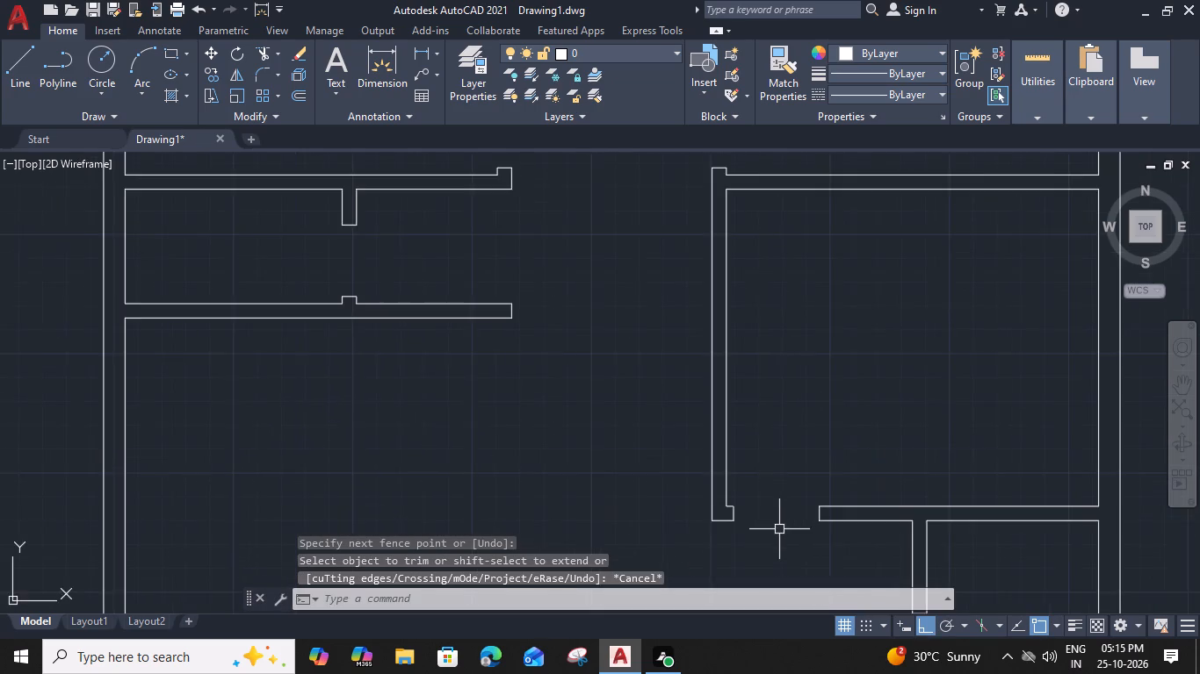
middle_drag(778, 528, 717, 276)
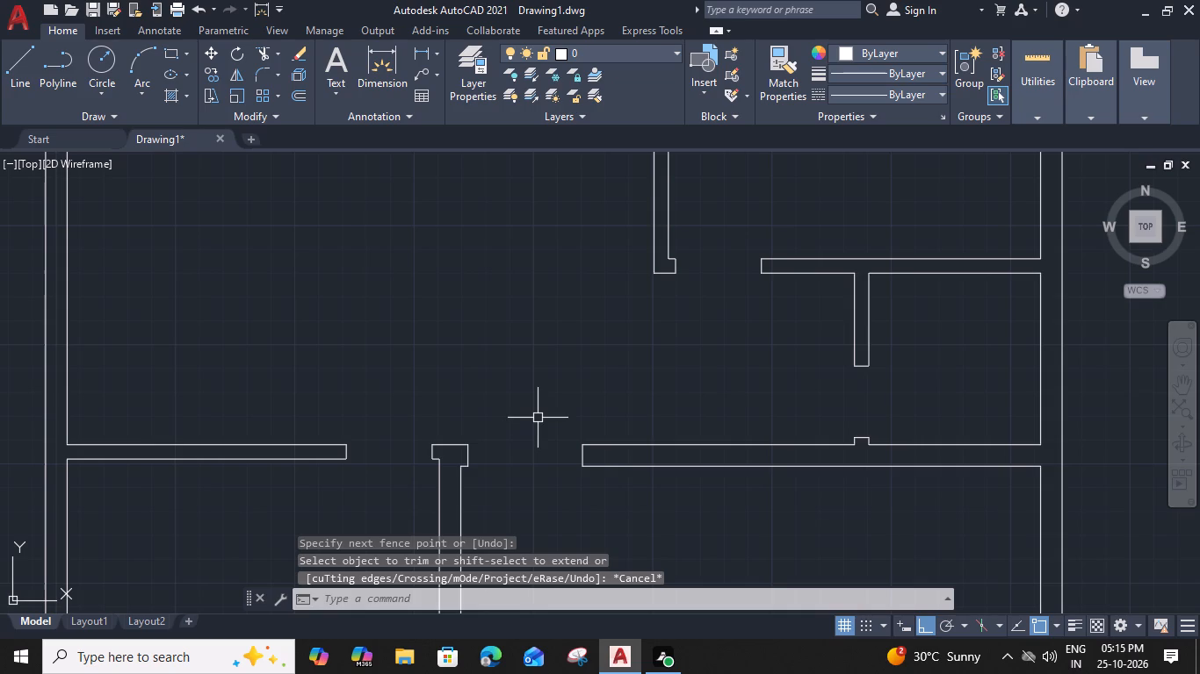
key(ctrl+3)
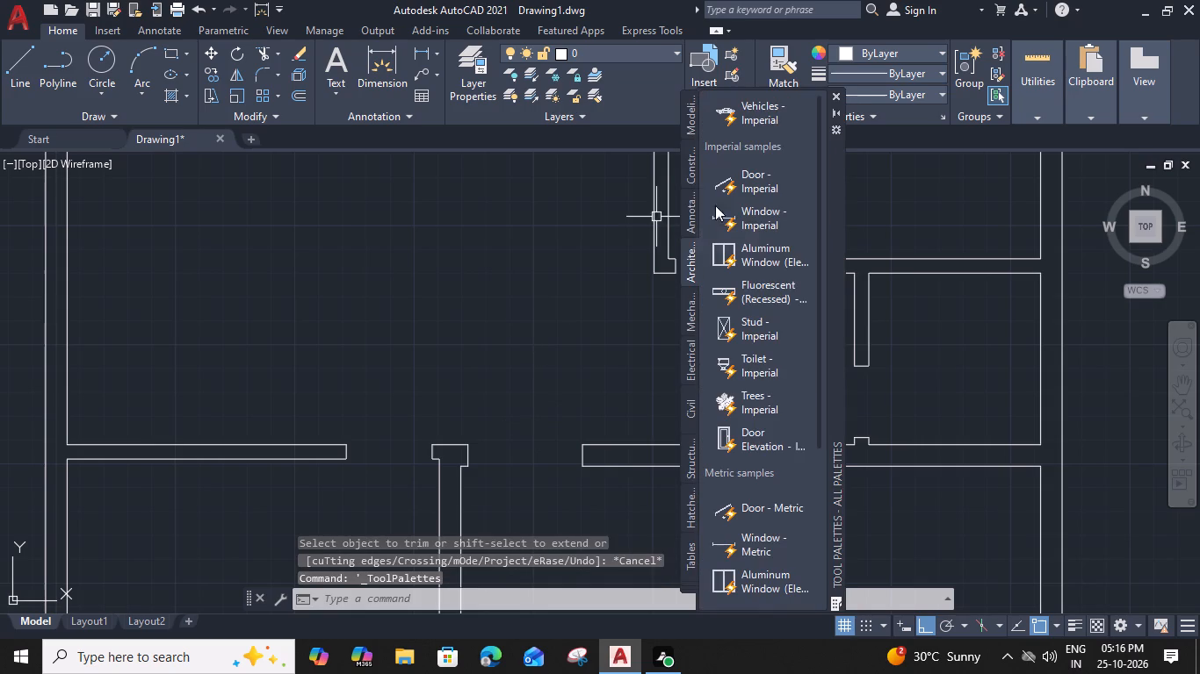
drag(762, 183, 603, 283)
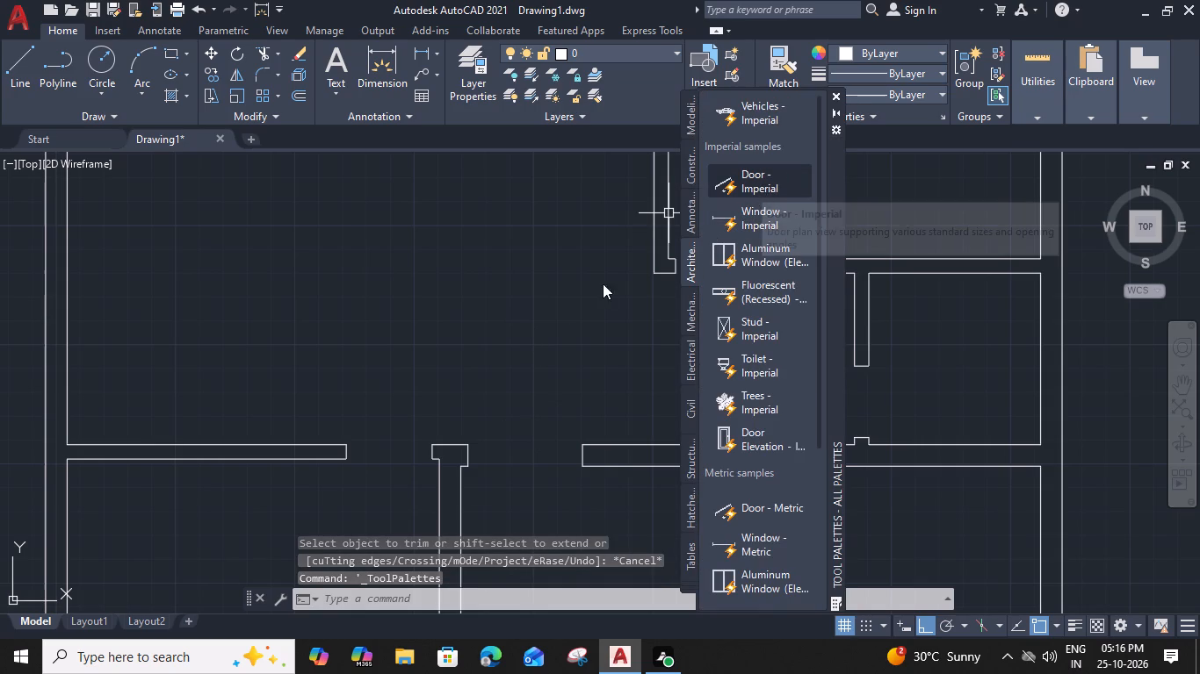
drag(603, 283, 520, 319)
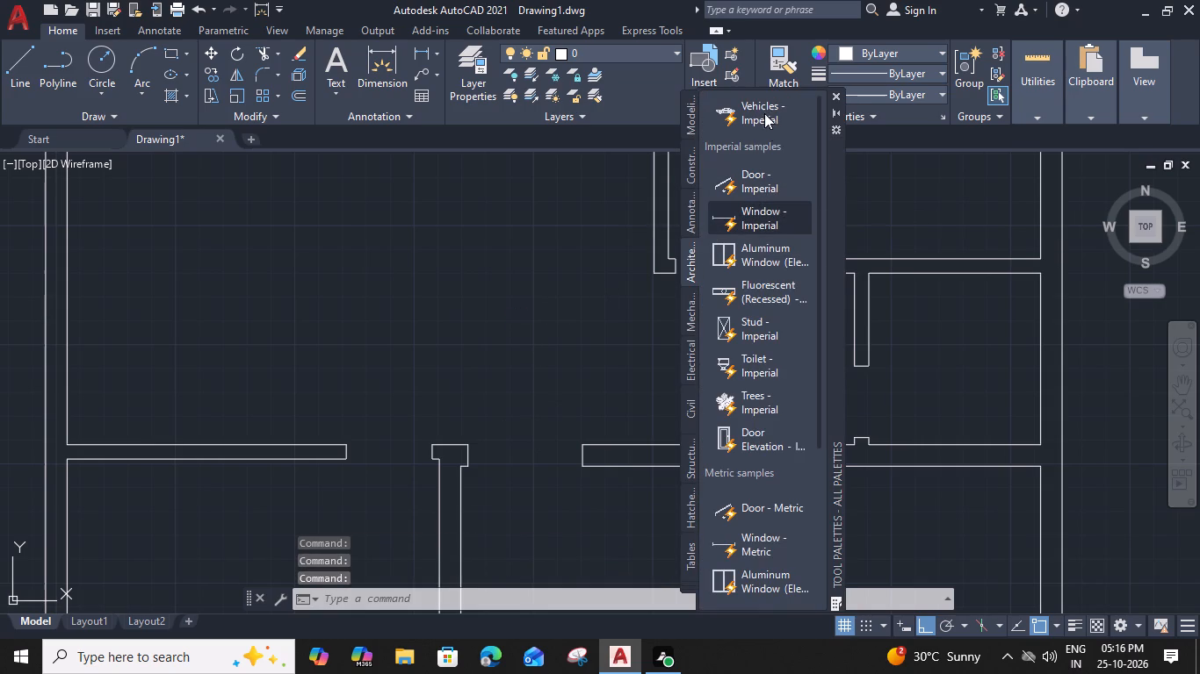
click(762, 179)
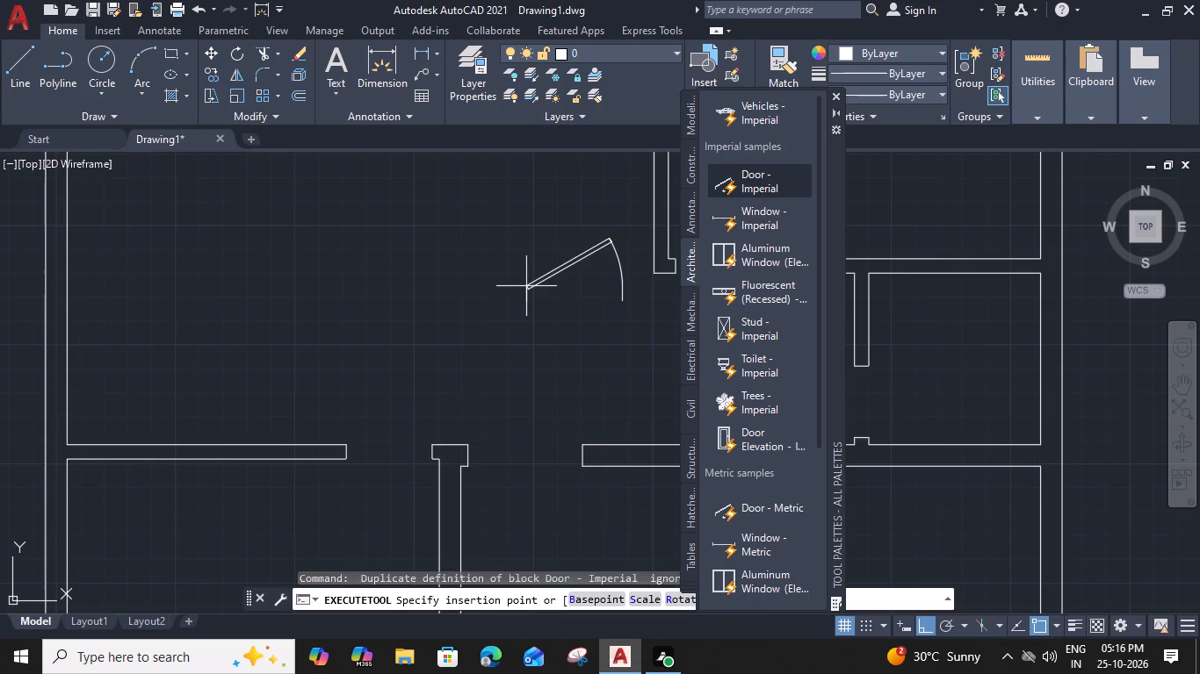
click(526, 286)
click(839, 97)
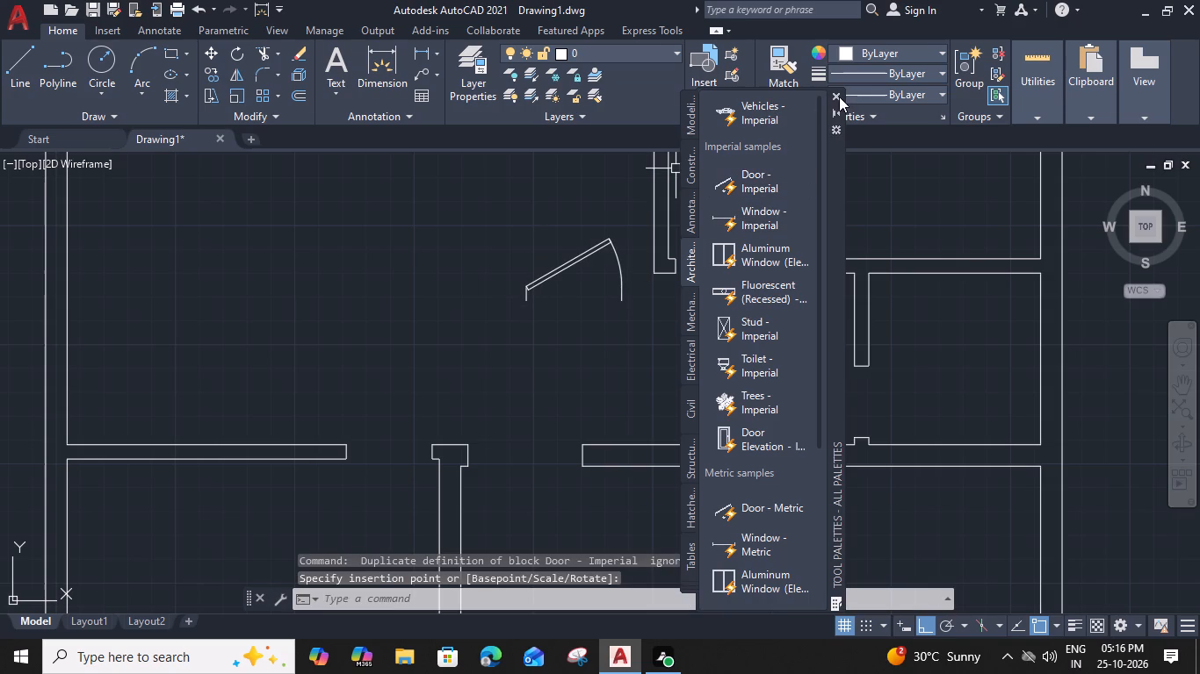
Set the door near the middle-right room to Open 90º and move its lower hinge end onto the 3' opening's left jamb corner.
click(741, 272)
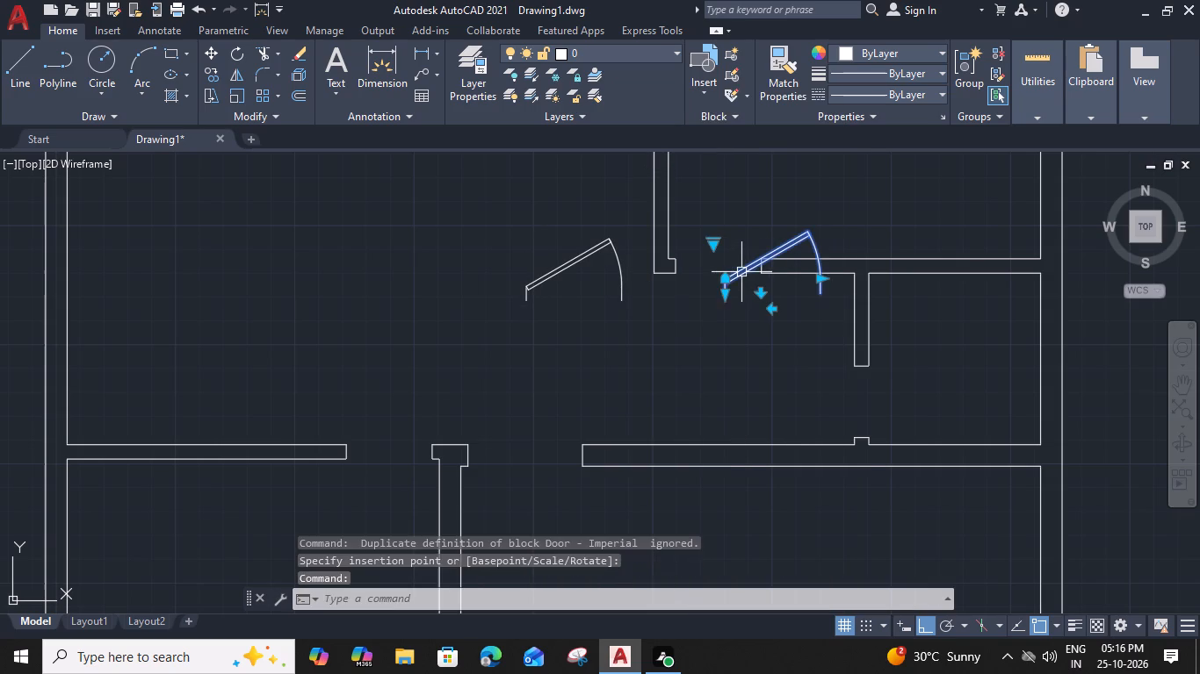
click(712, 243)
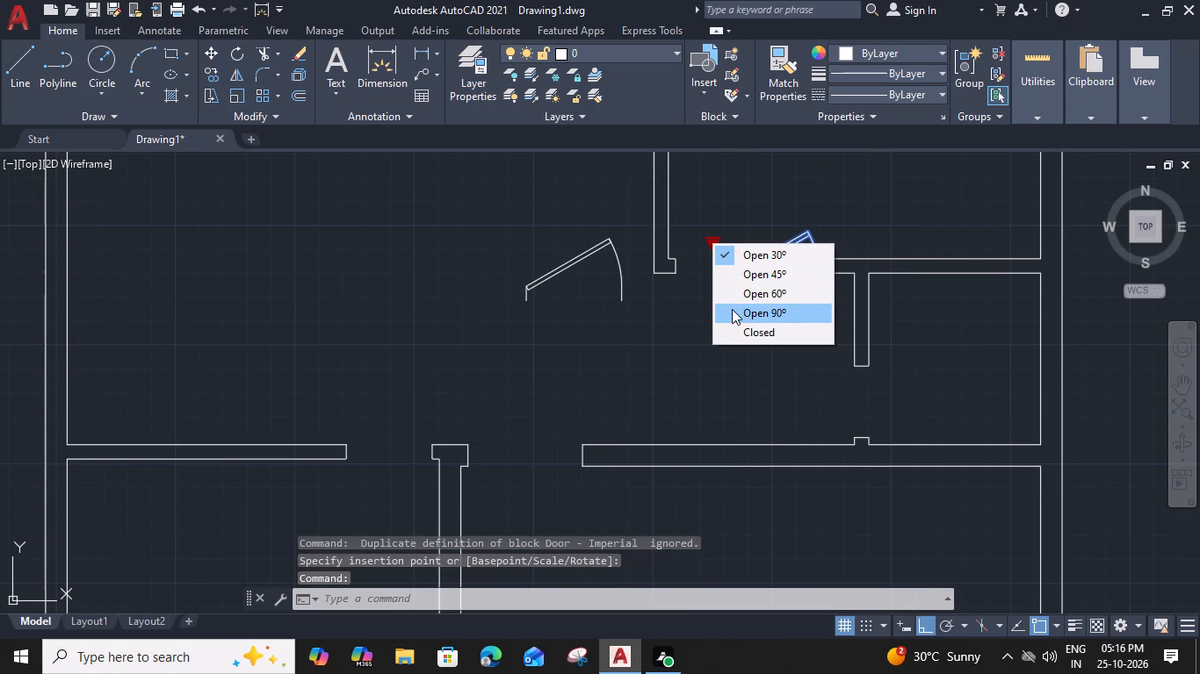
click(732, 308)
key(m)
key(space)
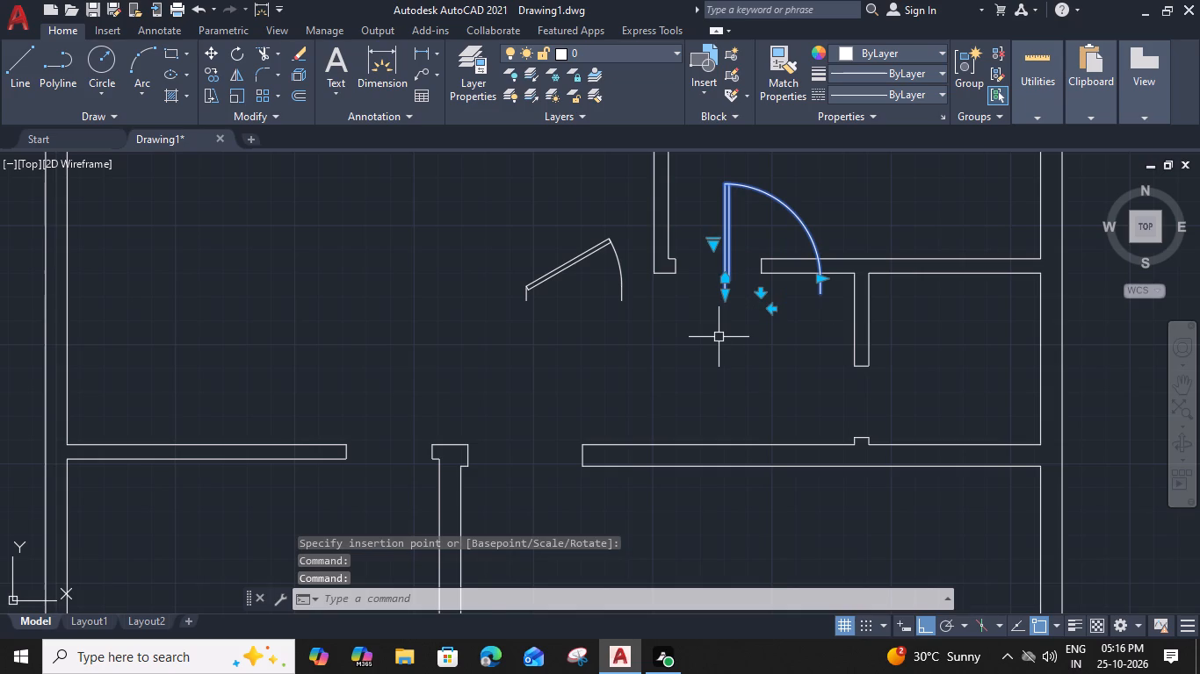
click(726, 294)
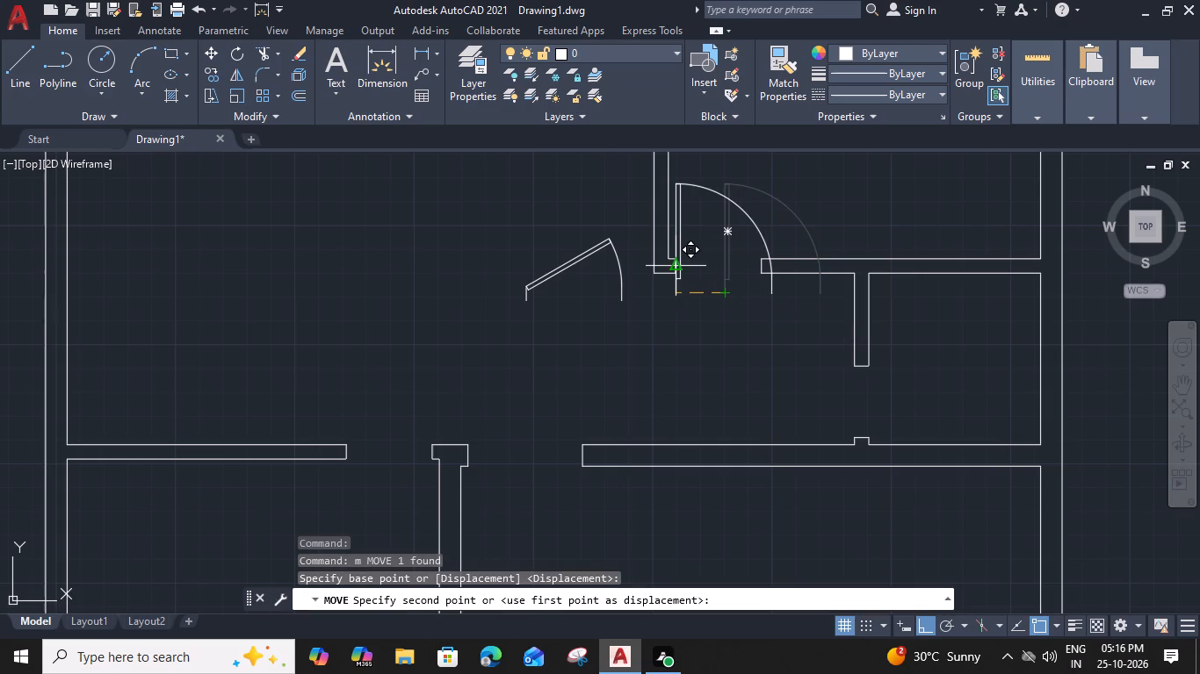
click(679, 272)
Set the remaining door to Open 90º and move its lower hinge end onto the left jamb corner of the 4' opening.
middle_drag(699, 402, 730, 406)
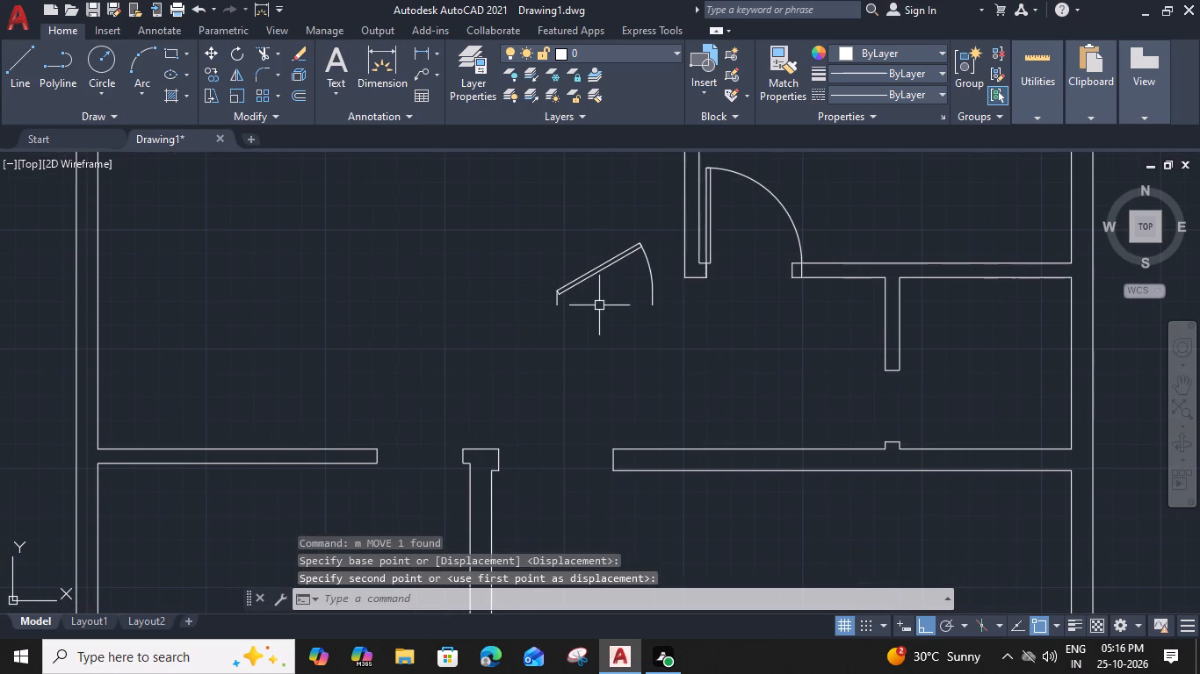
click(581, 281)
click(545, 253)
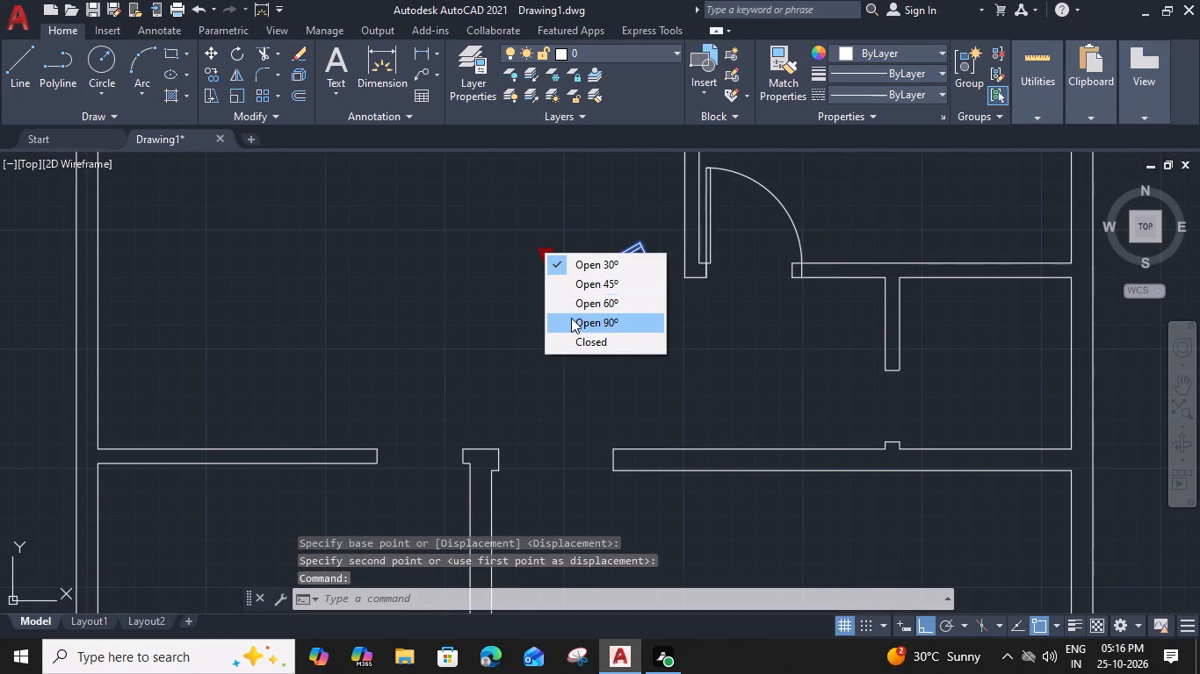
click(571, 318)
text(m)
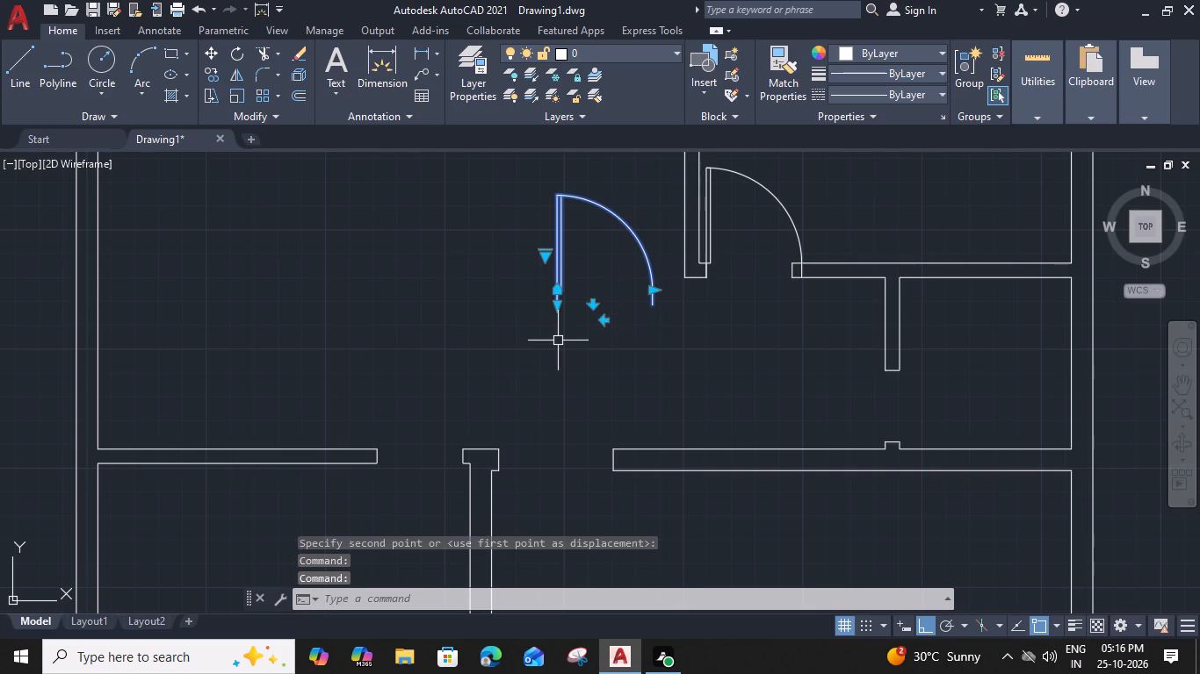
key(space)
click(554, 308)
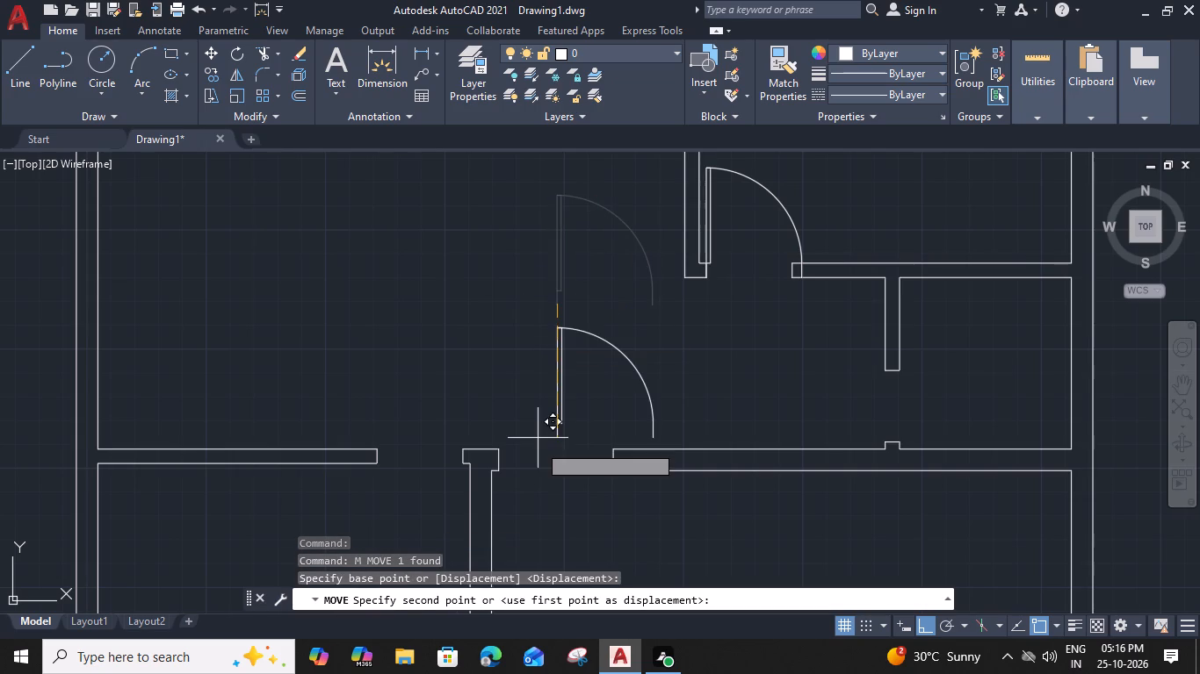
click(506, 473)
Scale the door at the 4' opening by reference from its hinge corner so its width reaches the opposite jamb.
middle_drag(560, 464, 623, 405)
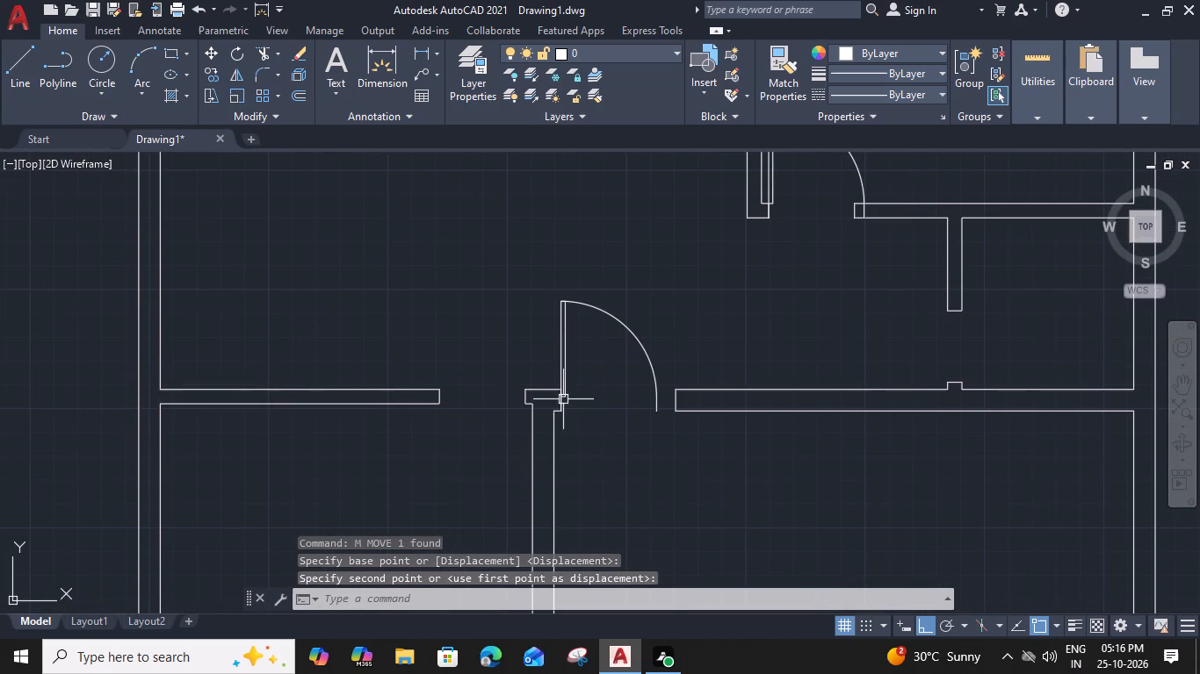
click(562, 375)
key(s)
text(c)
key(space)
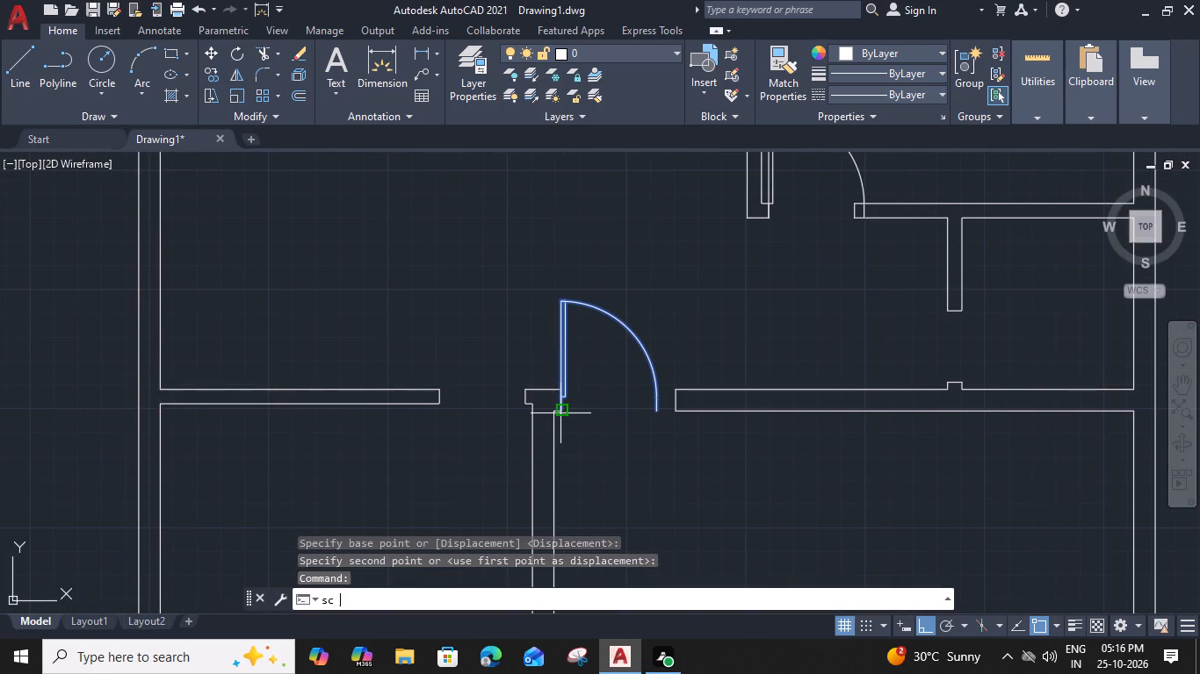
click(567, 413)
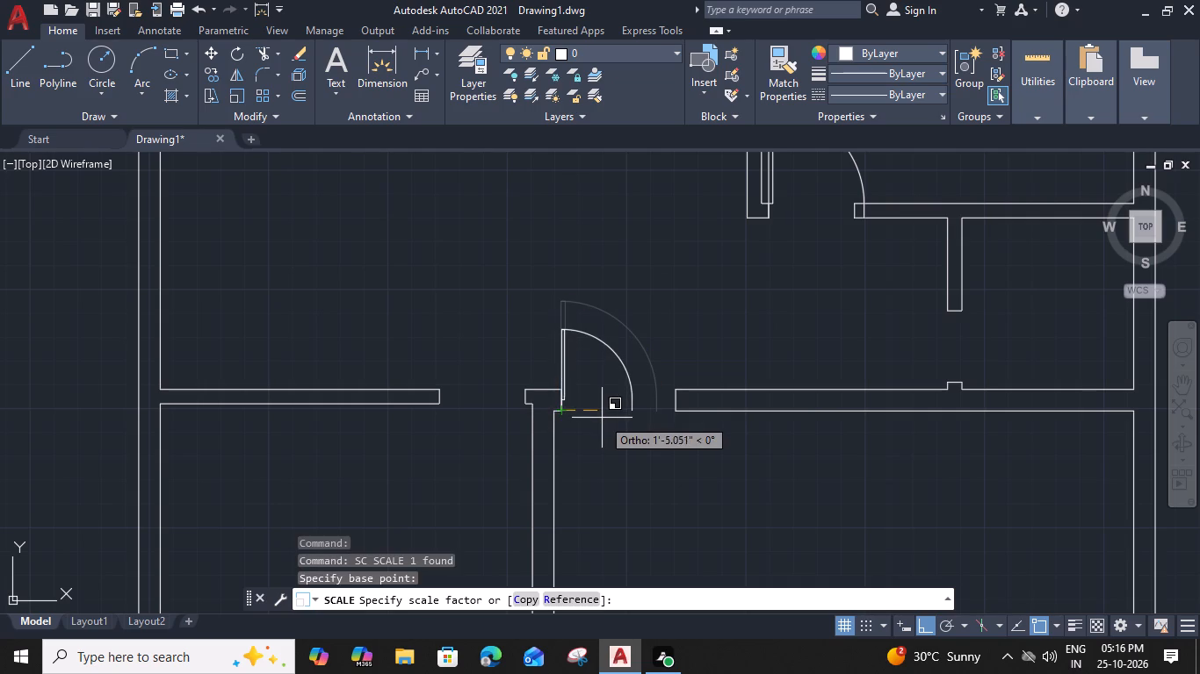
text(r)
key(space)
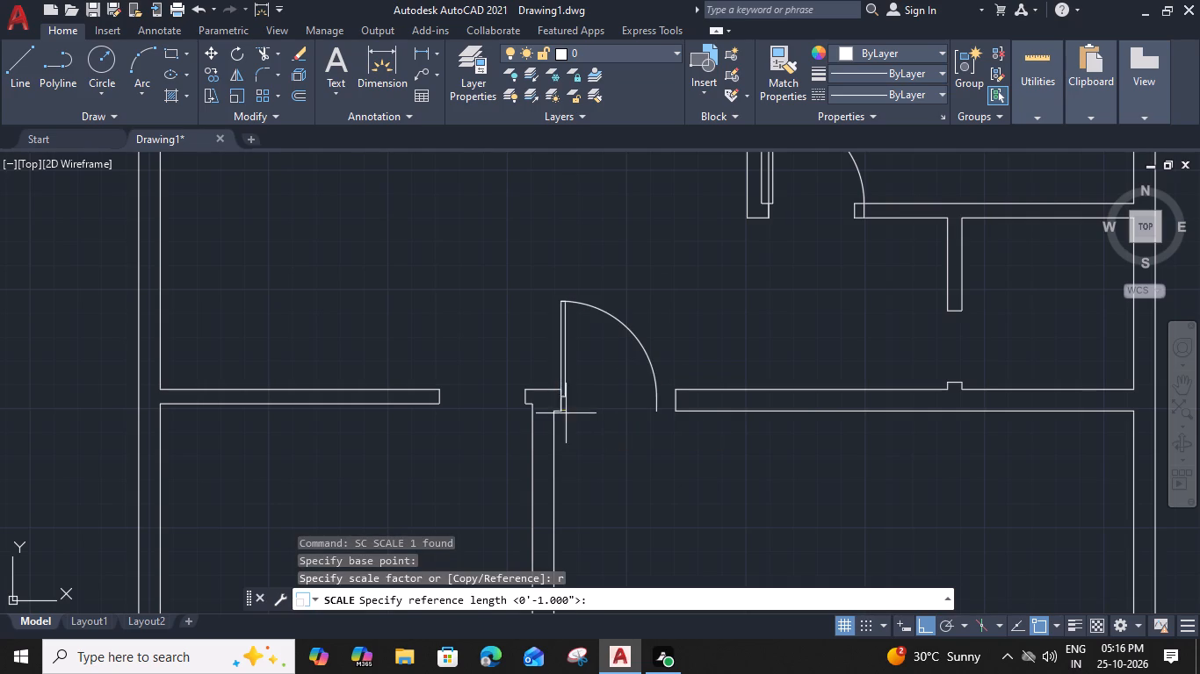
click(566, 413)
click(654, 412)
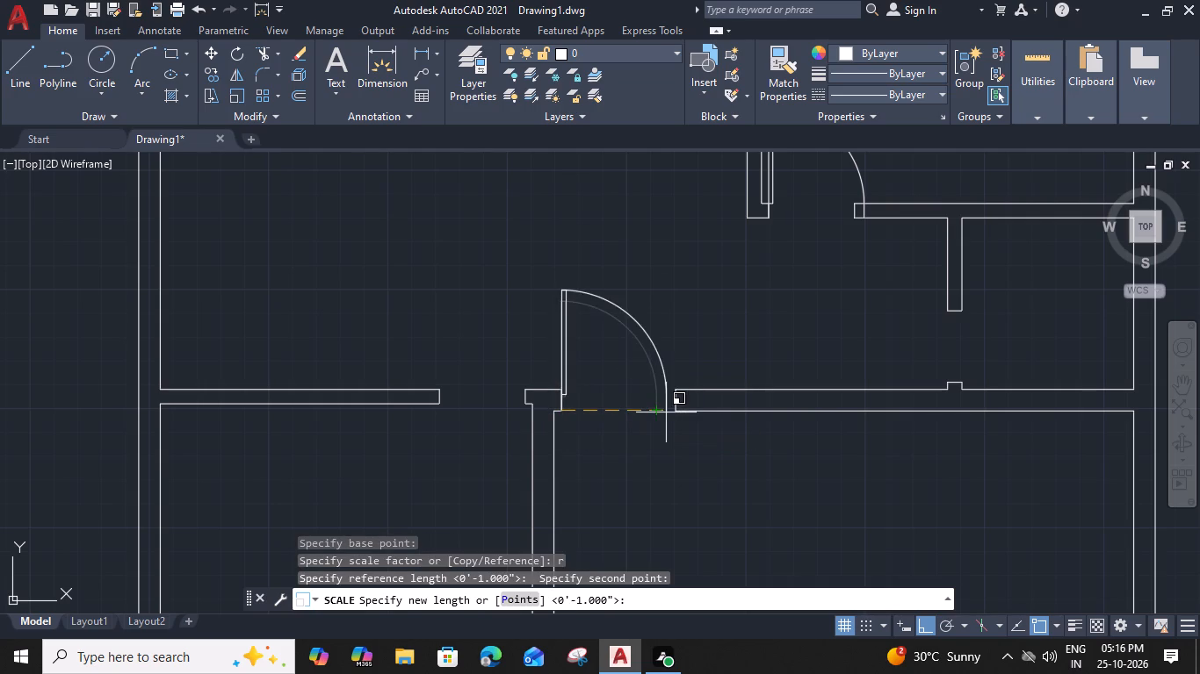
click(671, 414)
Flip the door at the 4' opening vertically so it swings down into the room below.
click(564, 353)
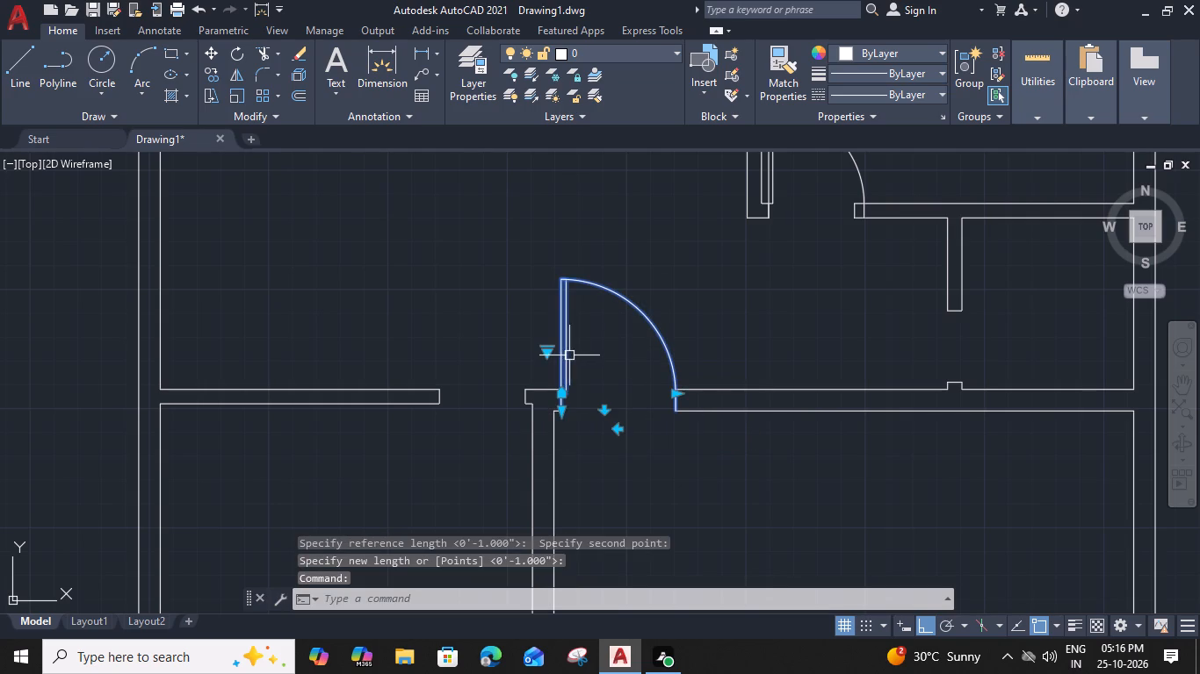
click(604, 413)
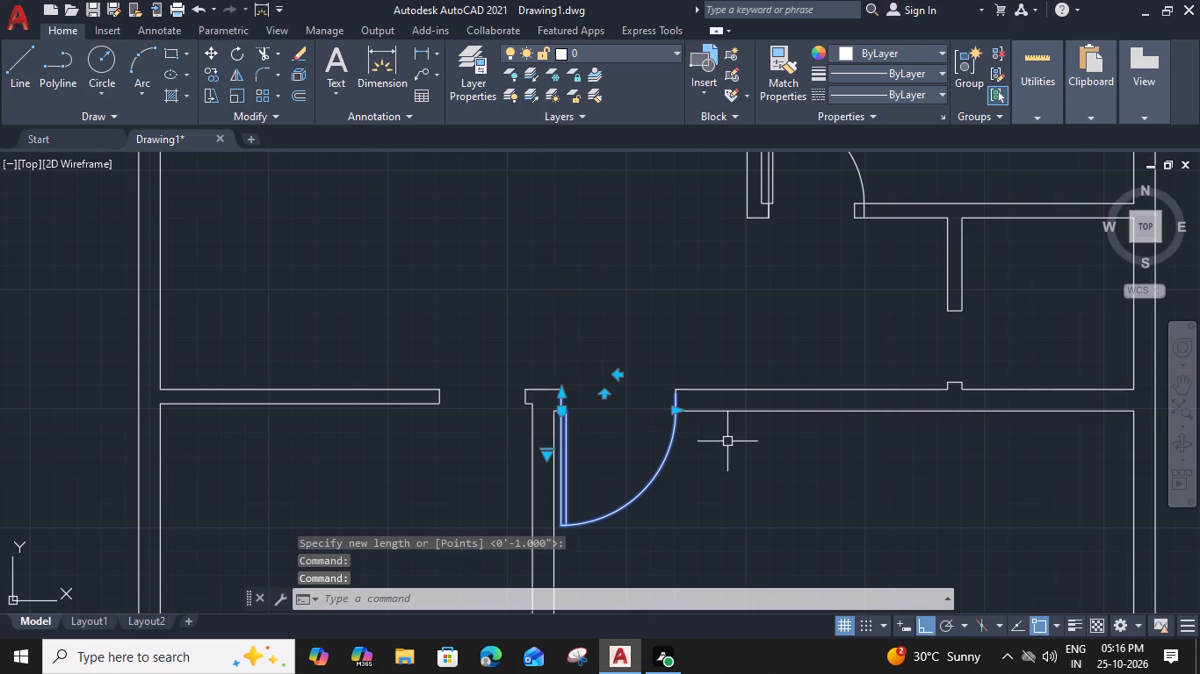
Scale the middle-right room's door by reference from its hinge corner so its width fits the 3' opening.
middle_drag(662, 333, 381, 477)
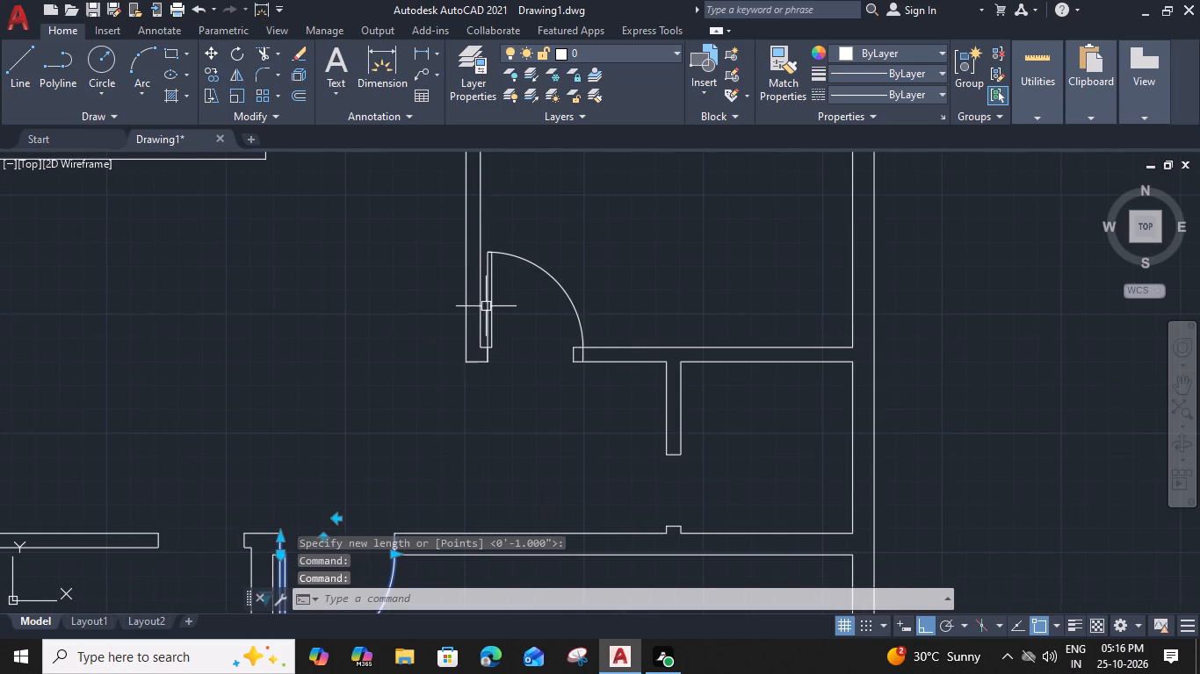
click(490, 306)
text(sc)
key(space)
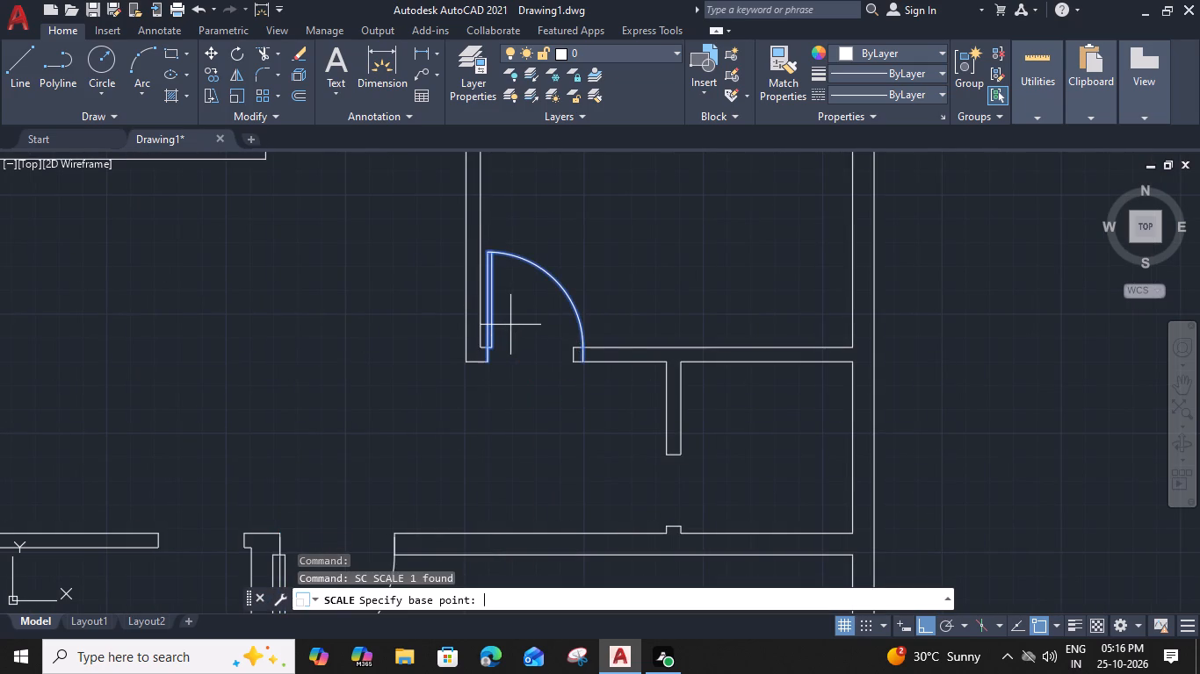
scroll(491, 353, up, 2)
click(484, 376)
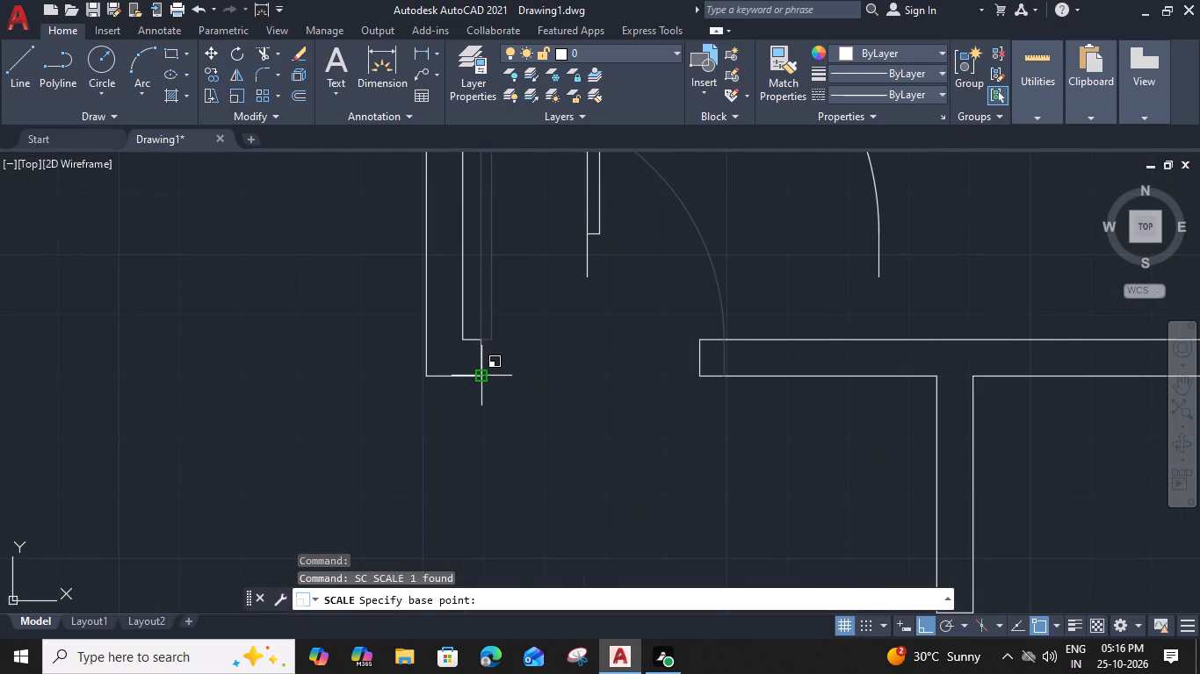
text(r)
key(space)
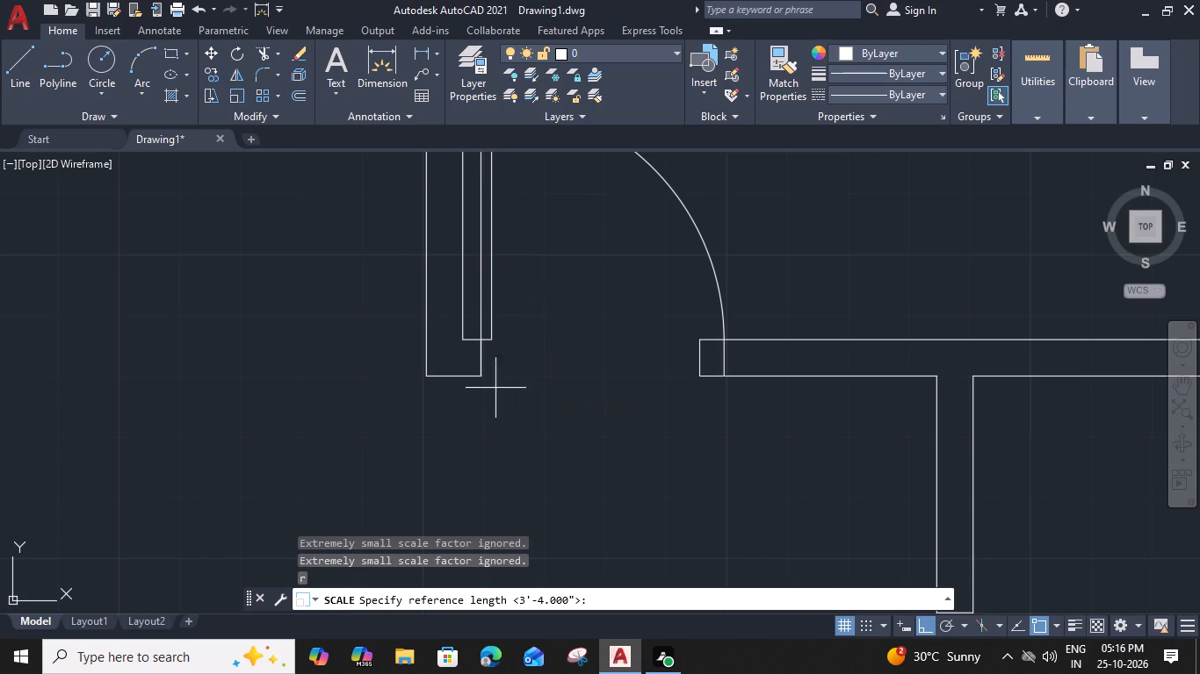
click(481, 377)
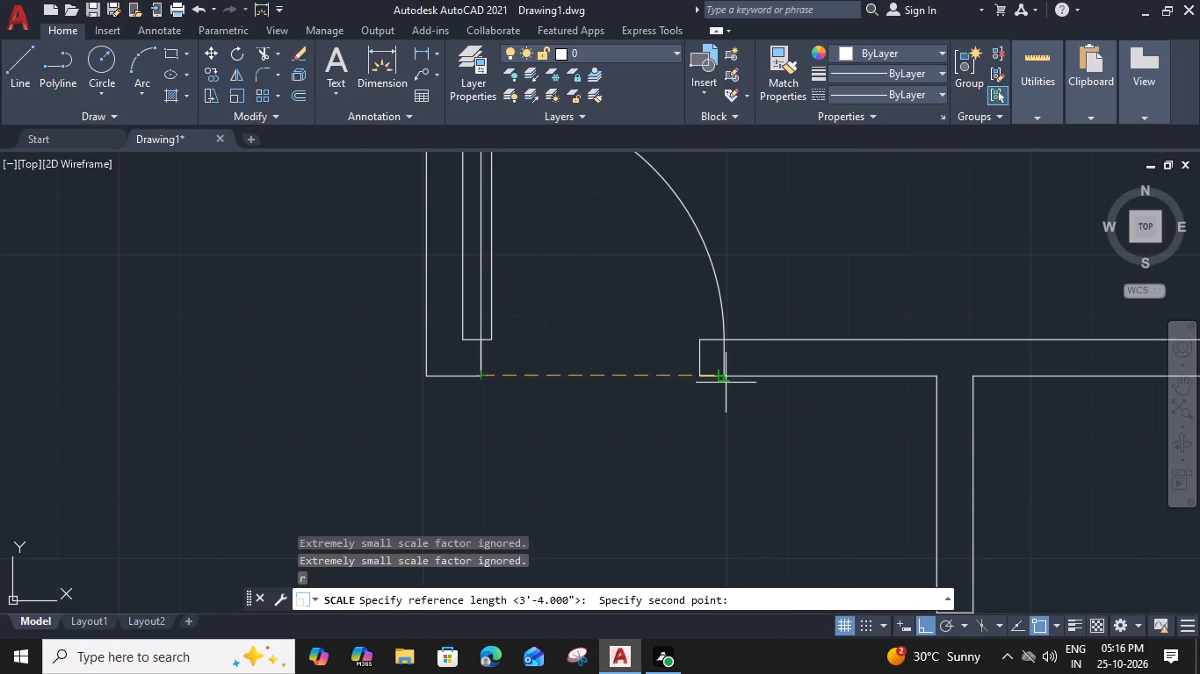
click(725, 376)
click(702, 375)
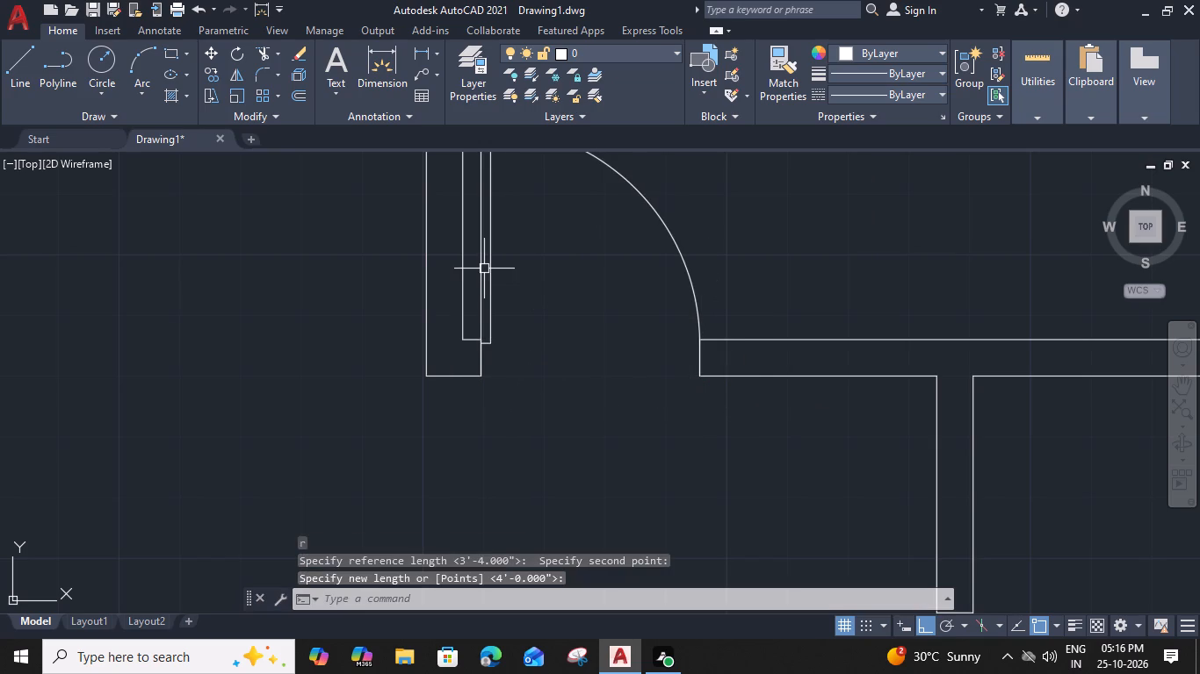
Copy the middle-right room's door from its lower hinge corner to the left jamb corner of the lower-left room's opening.
click(484, 265)
middle_drag(558, 285, 577, 286)
text(co)
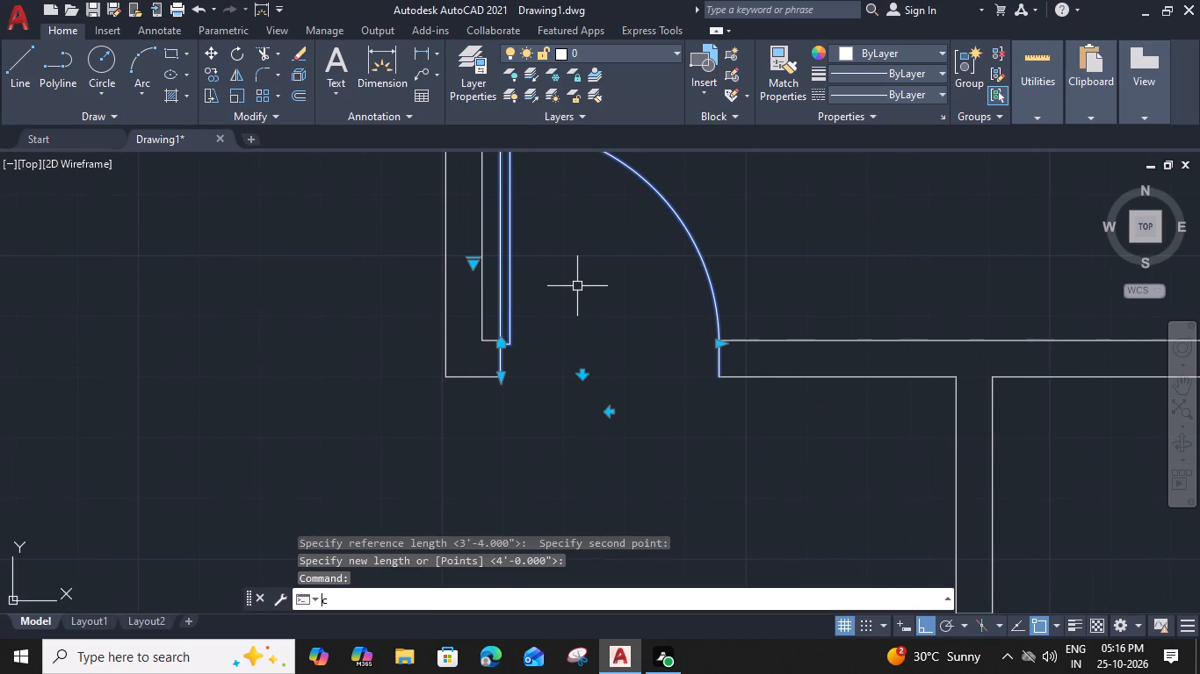
key(space)
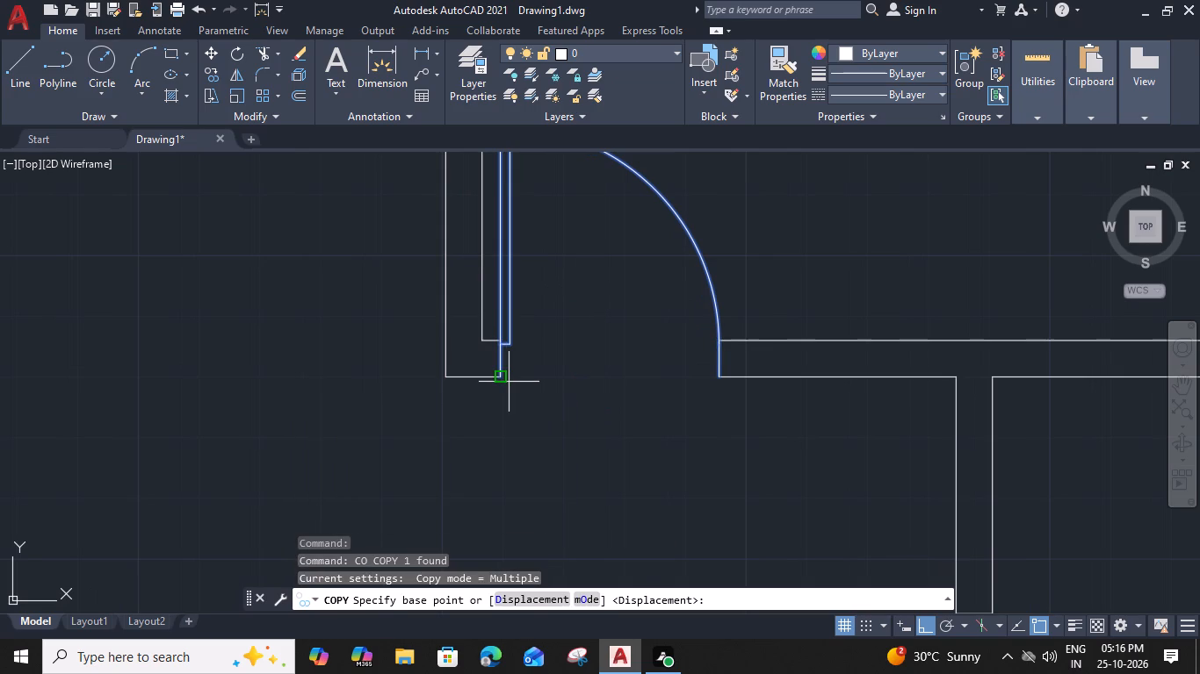
click(500, 376)
scroll(378, 419, down, 2)
middle_drag(409, 396, 626, 282)
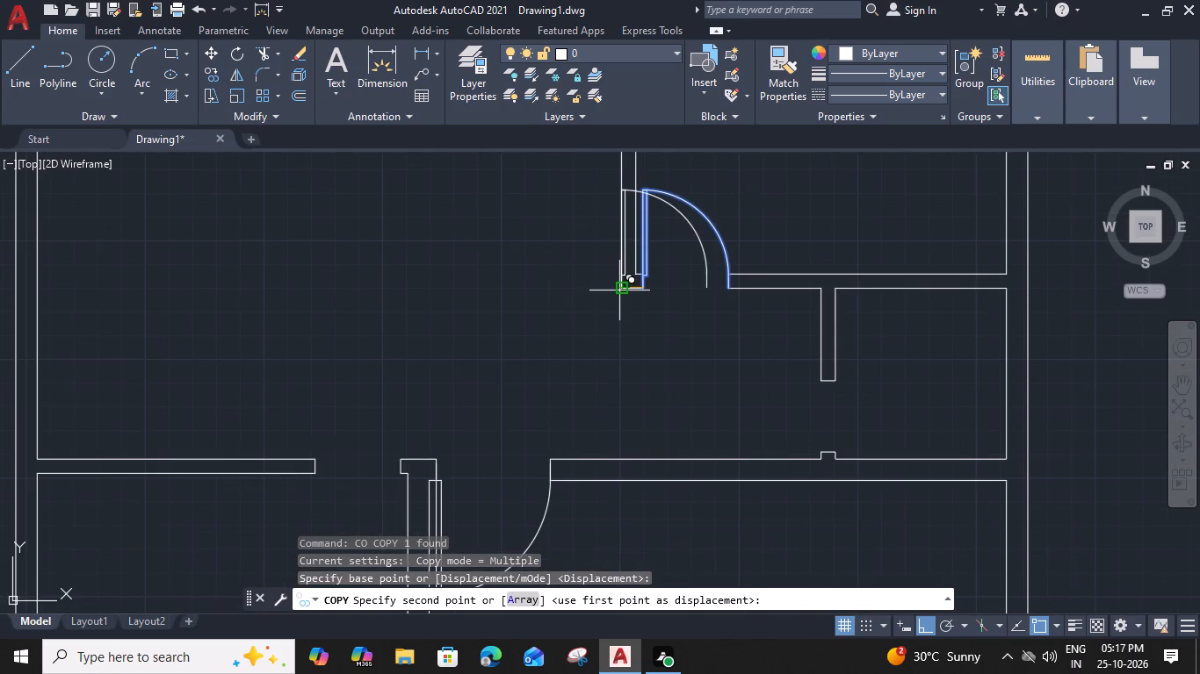
middle_drag(459, 405, 576, 326)
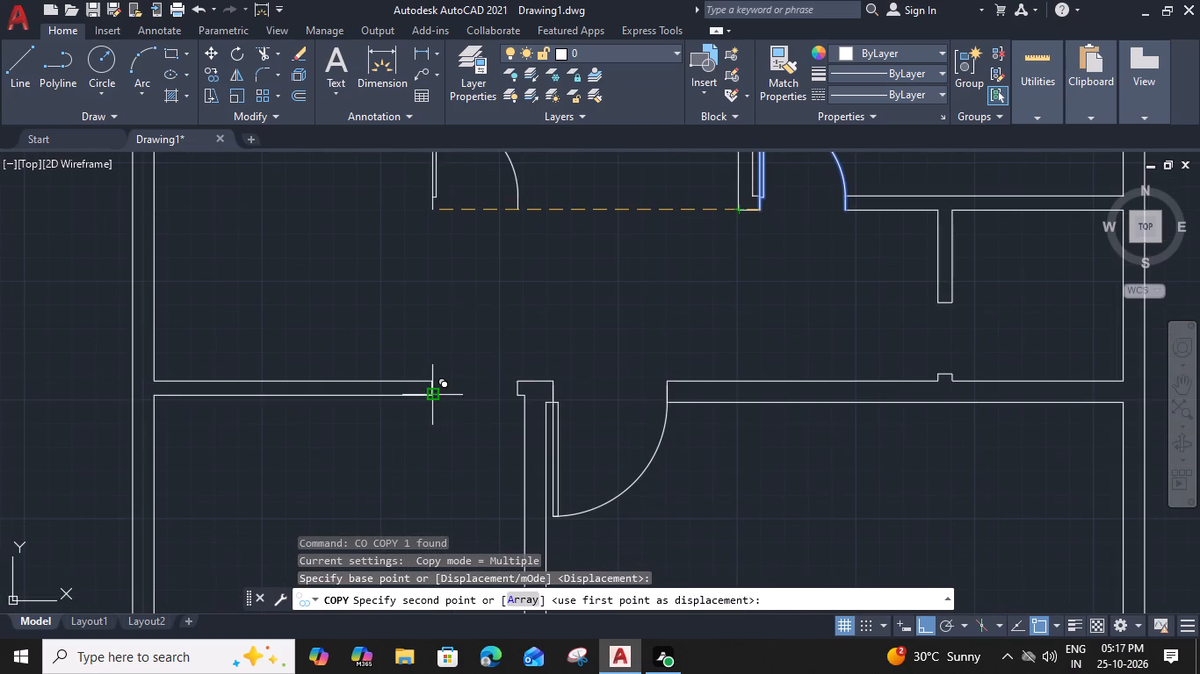
click(430, 398)
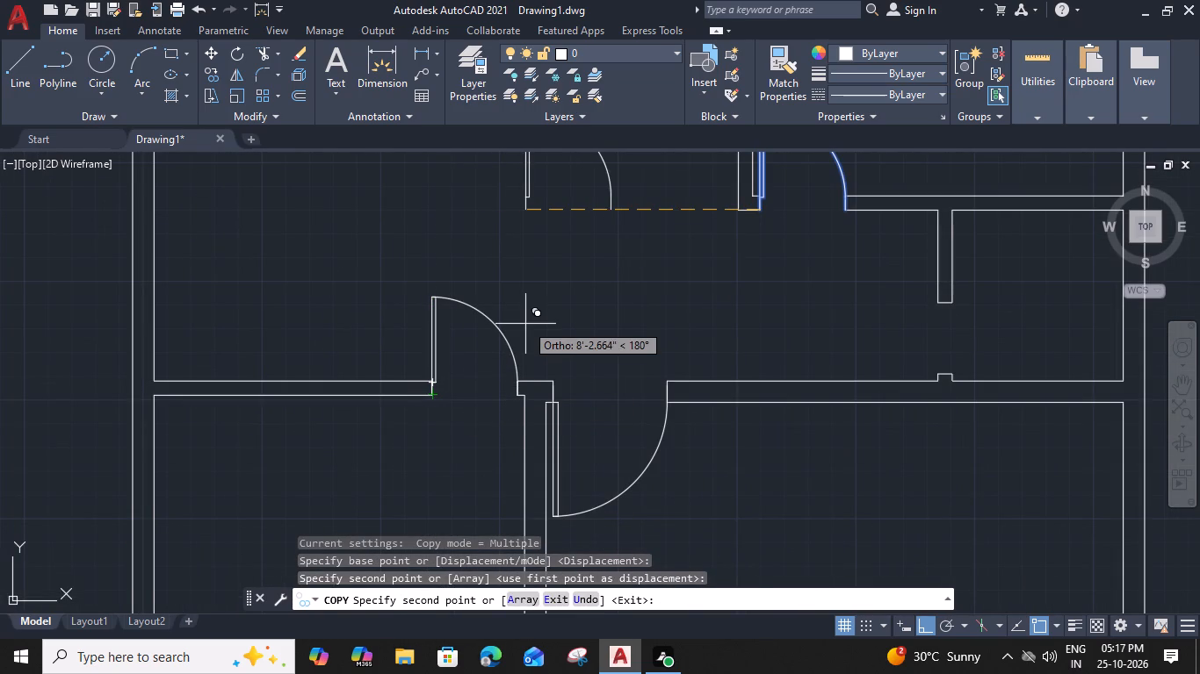
key(Escape)
Flip the lower-left room's door vertically and horizontally so it swings down into the room, hinged on the right jamb.
click(433, 325)
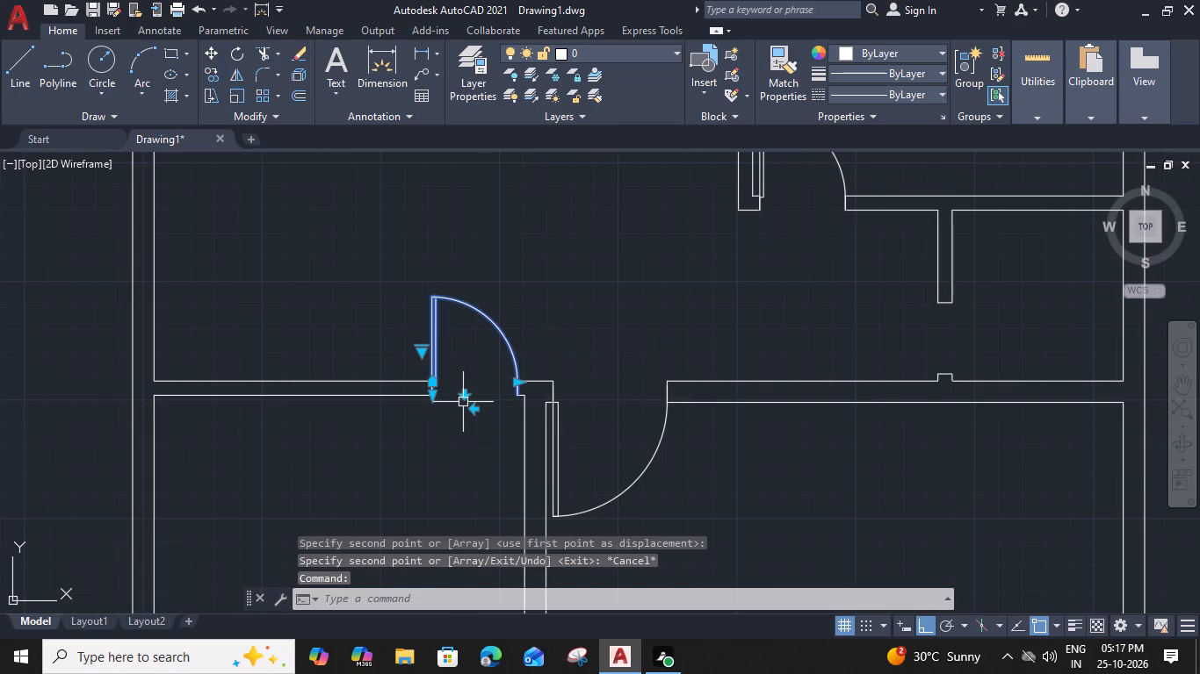
click(464, 397)
click(477, 364)
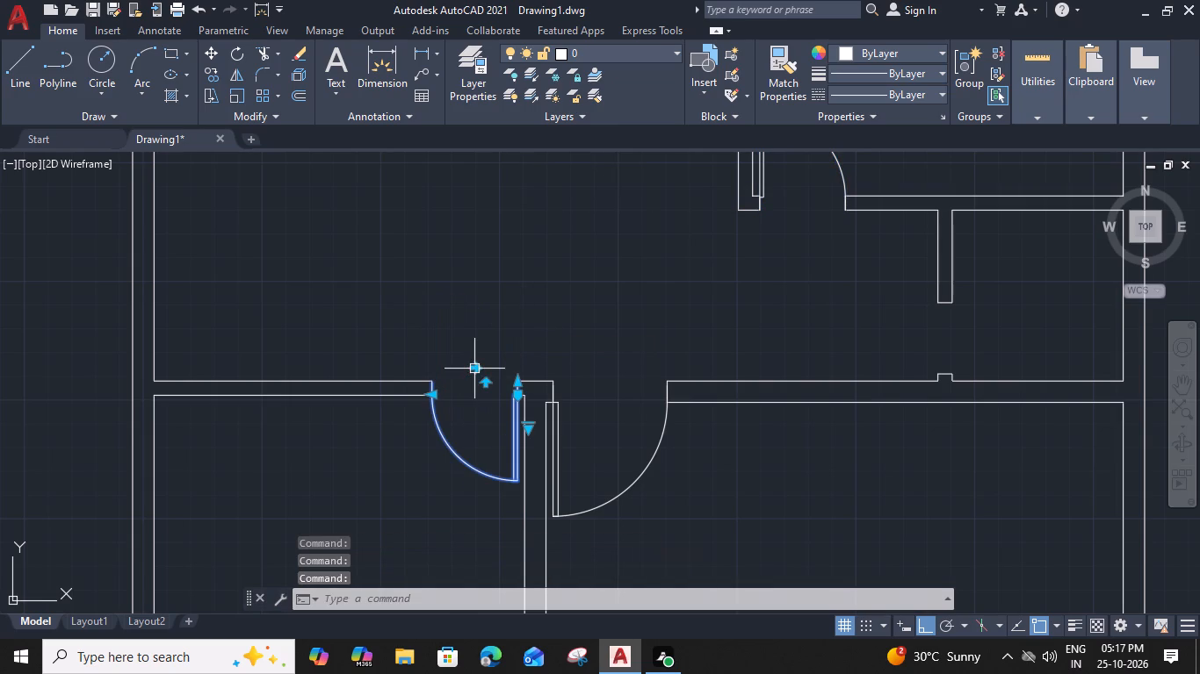
key(Escape)
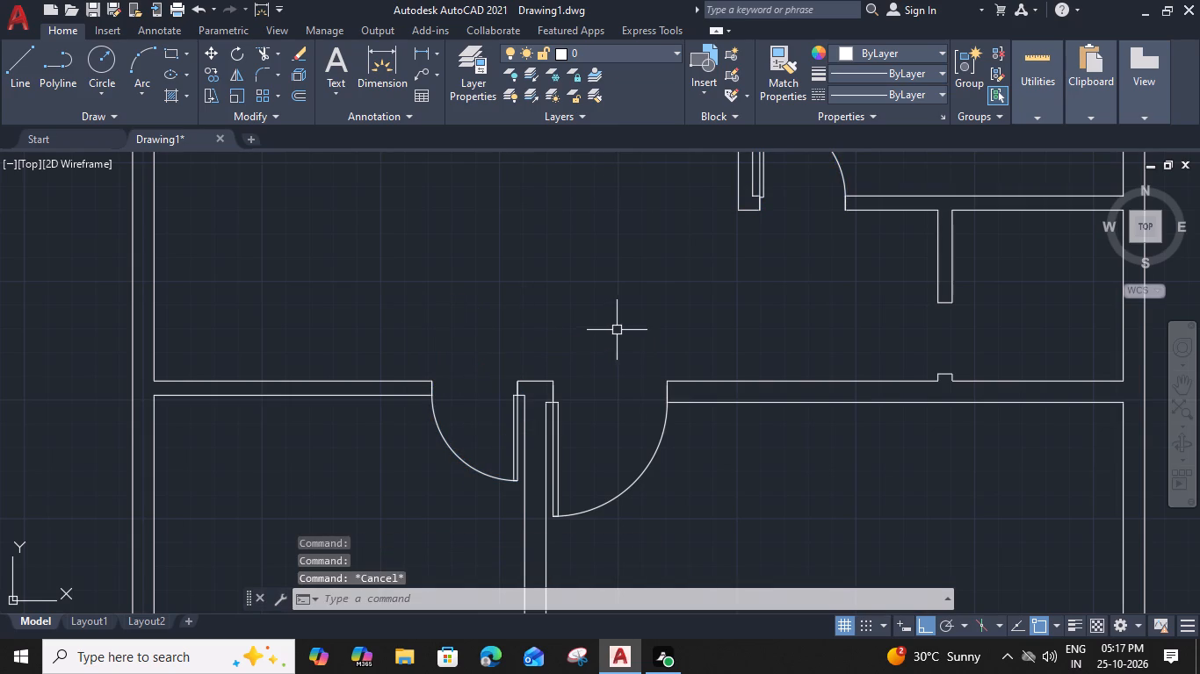
Copy the middle-right room's door from its lower hinge corner to the lower jamb of the top-left room's opening and the top-middle room's left jamb.
scroll(617, 330, down, 1)
middle_drag(619, 331, 526, 407)
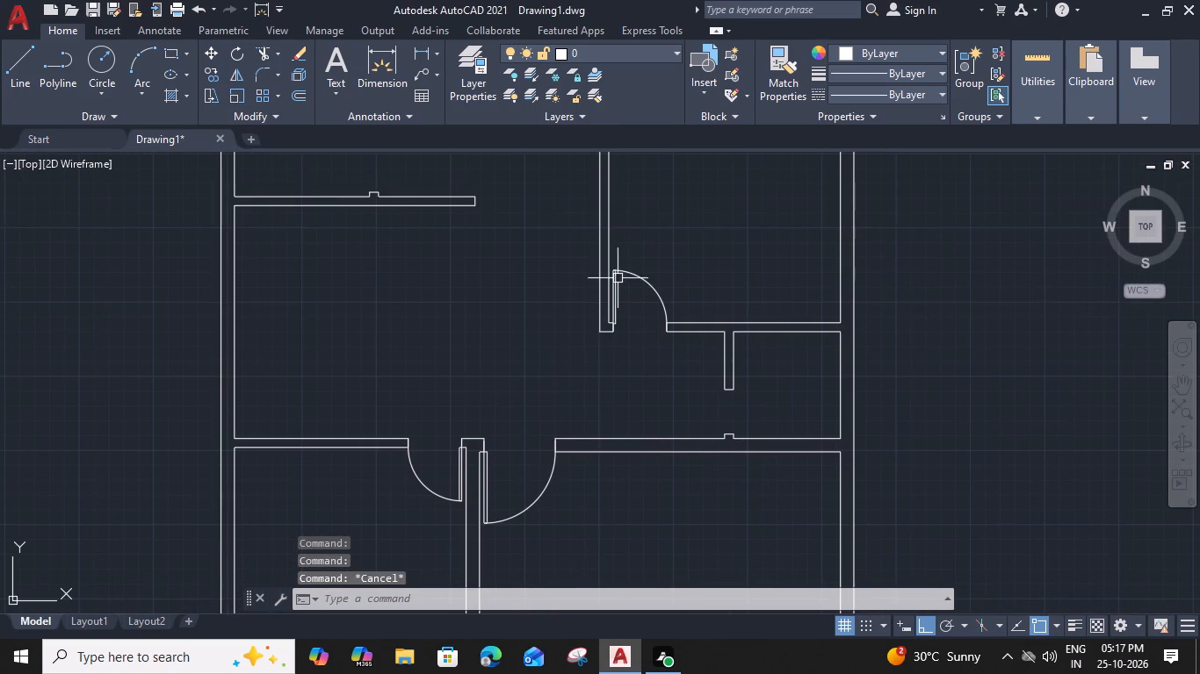
click(614, 274)
text(co)
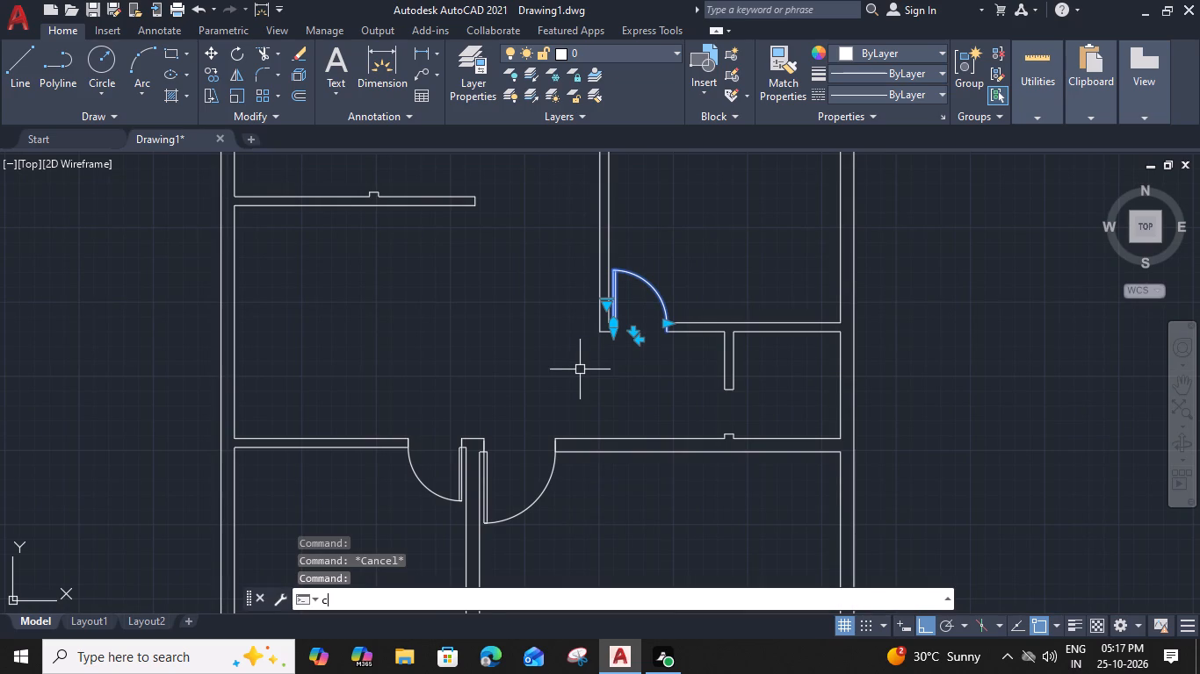
key(space)
scroll(599, 361, up, 3)
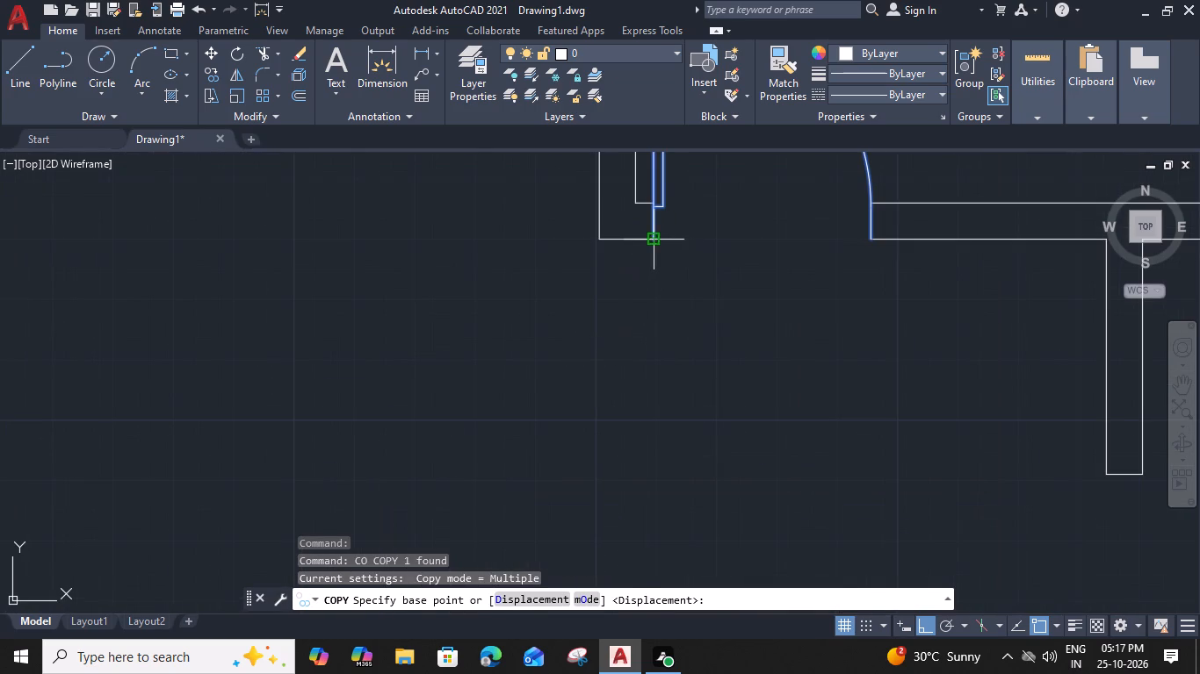
click(656, 237)
scroll(655, 238, down, 2)
middle_drag(604, 269, 601, 476)
middle_drag(513, 281, 532, 496)
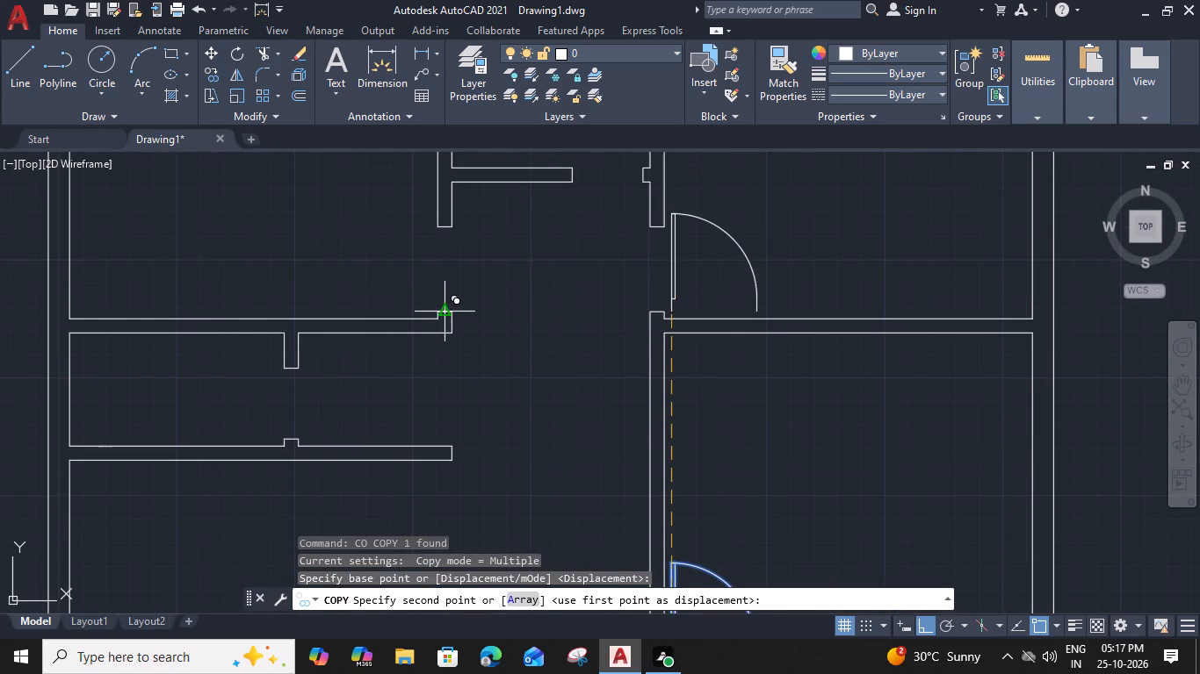
click(453, 313)
middle_drag(532, 241, 492, 331)
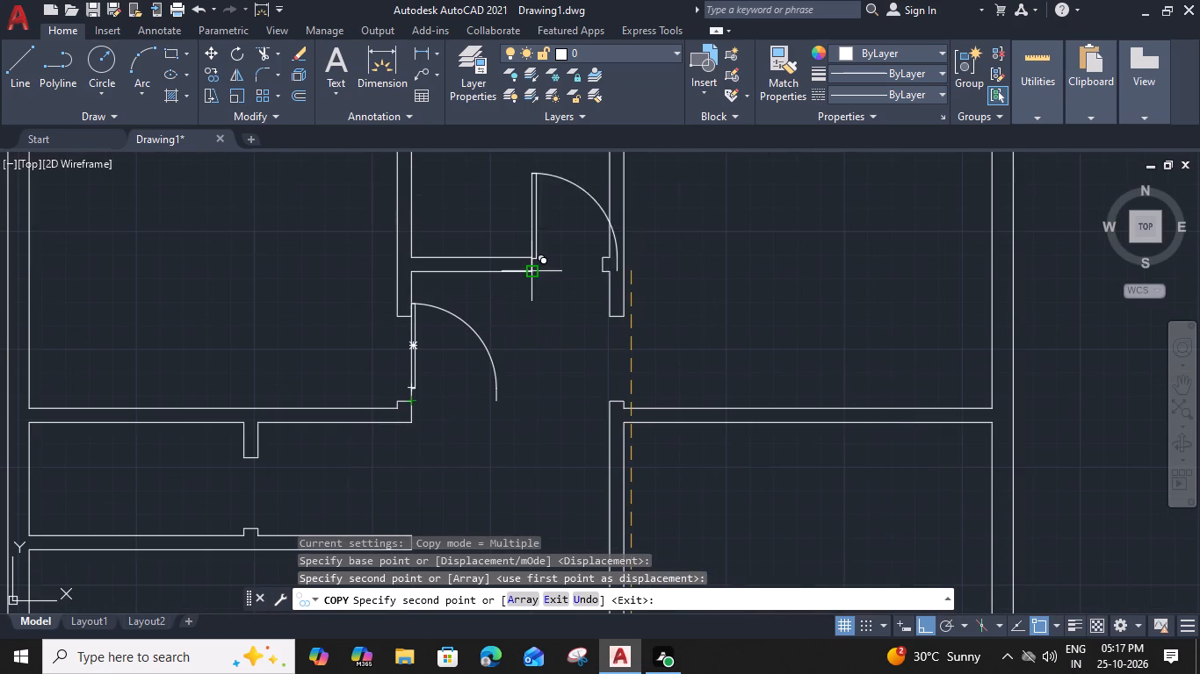
click(532, 271)
key(Escape)
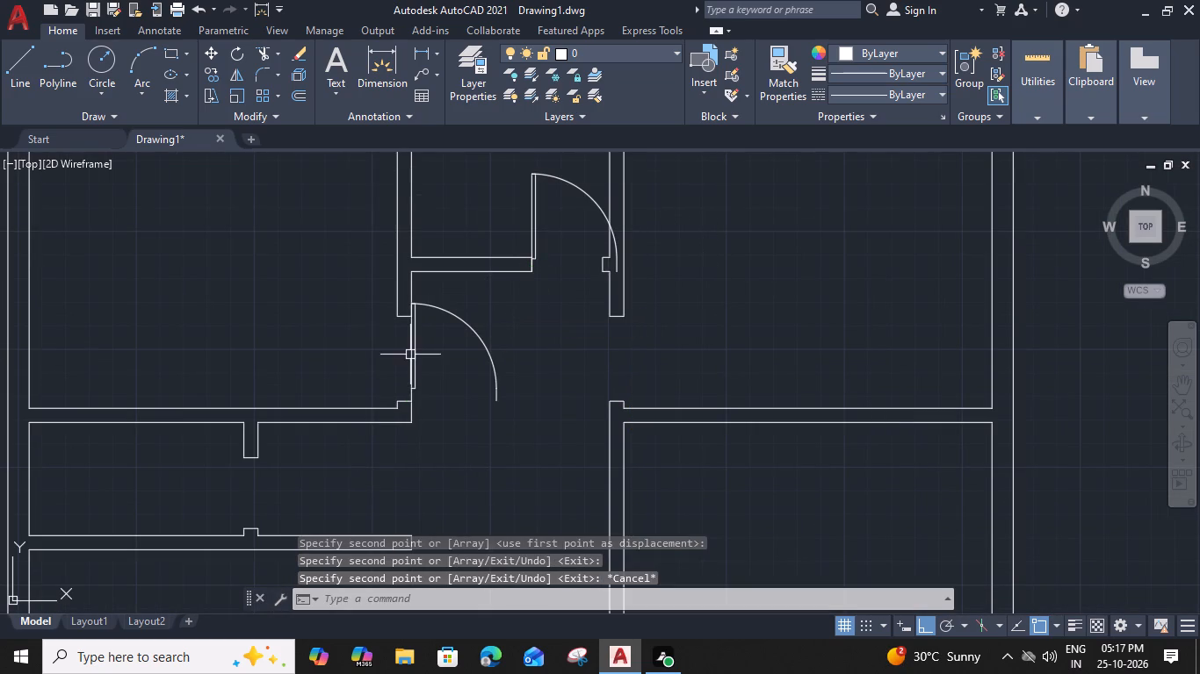
Rotate the top-left room's door about its lower hinge corner to align with the upper jamb, swinging into that room.
click(415, 352)
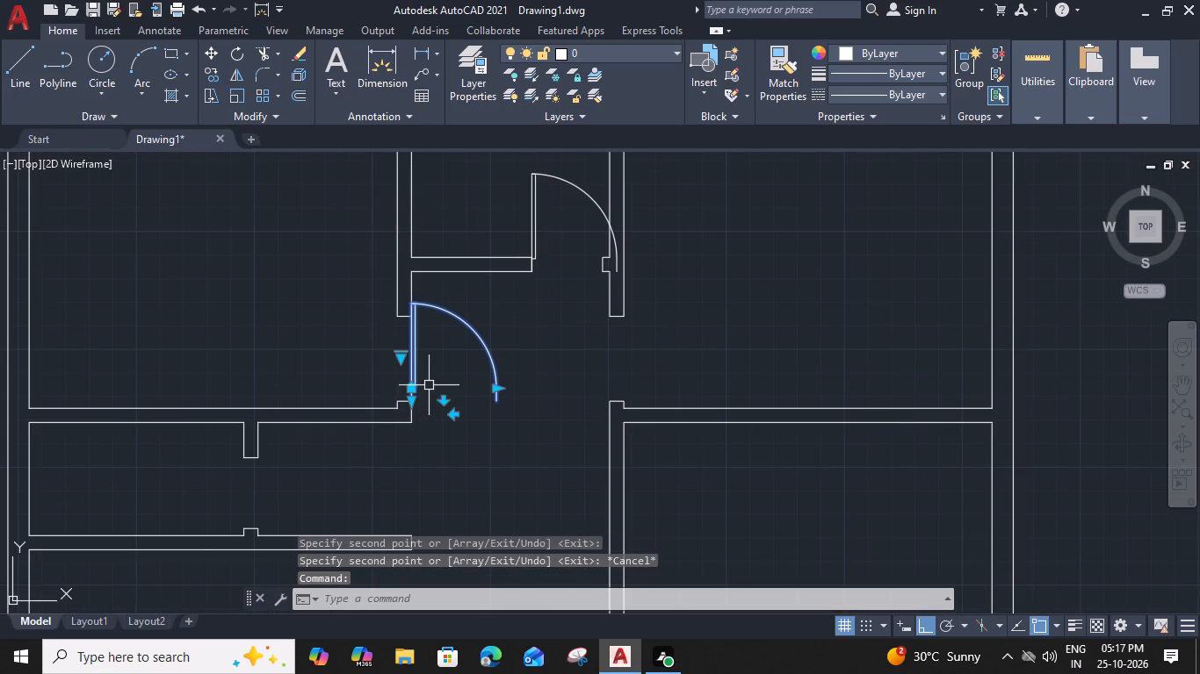
key(c)
key(BackSpace)
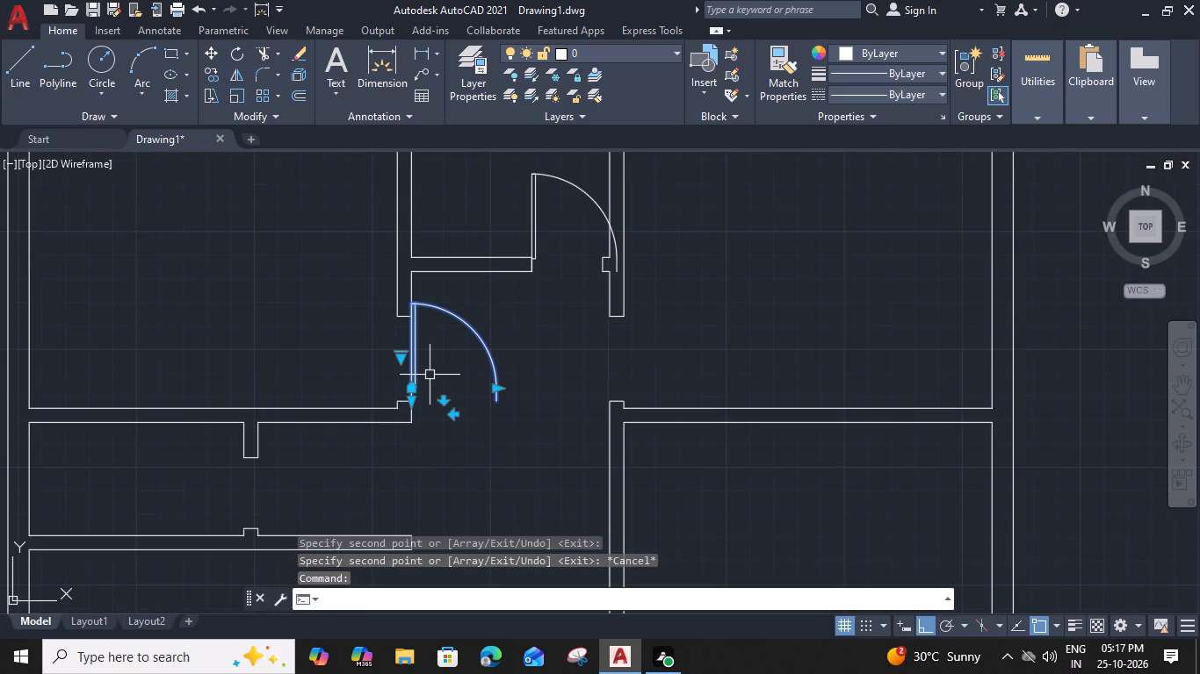
key(r)
key(o)
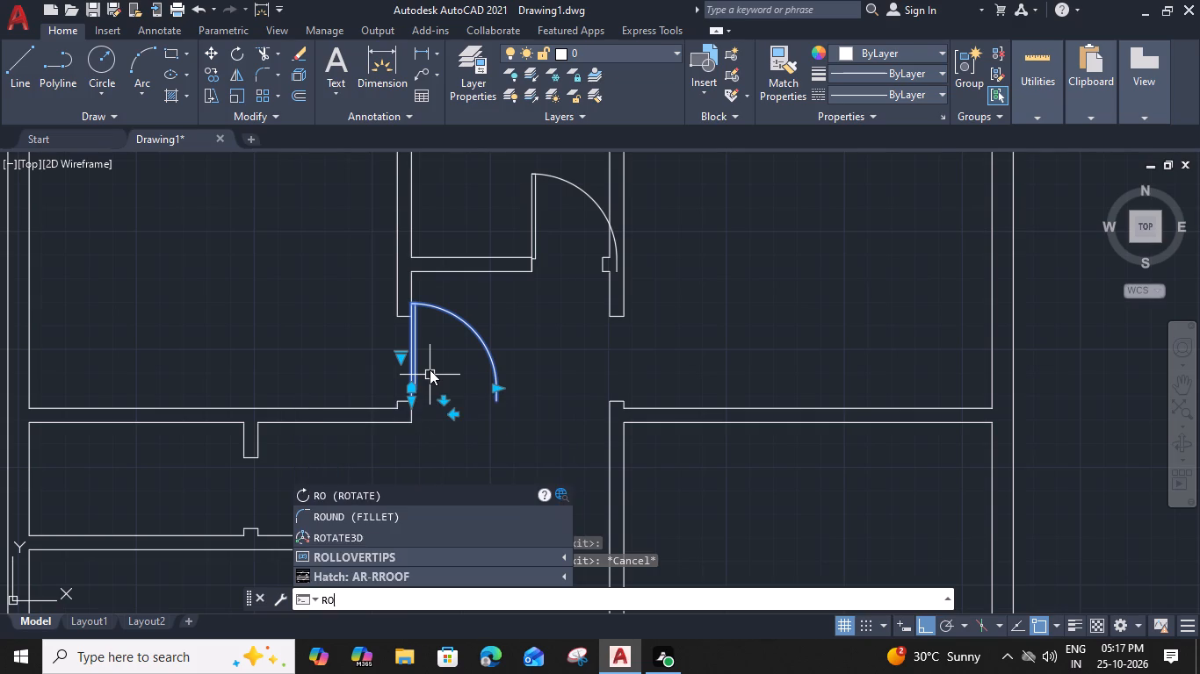
key(space)
scroll(413, 377, up, 2)
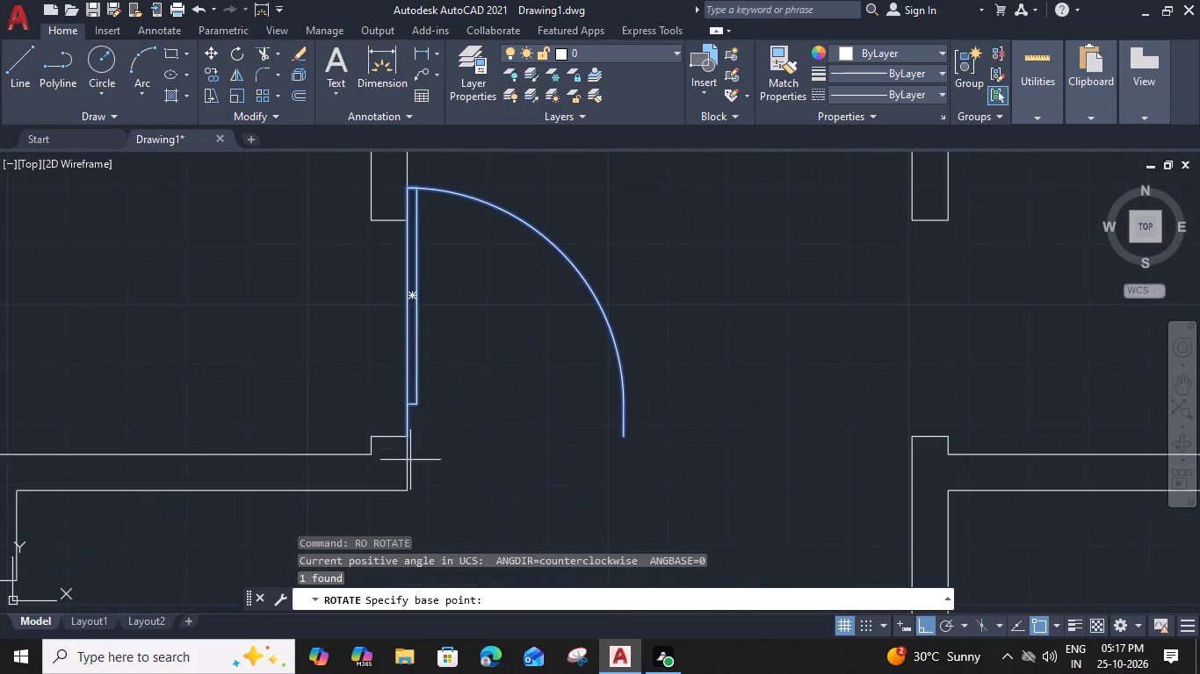
click(406, 437)
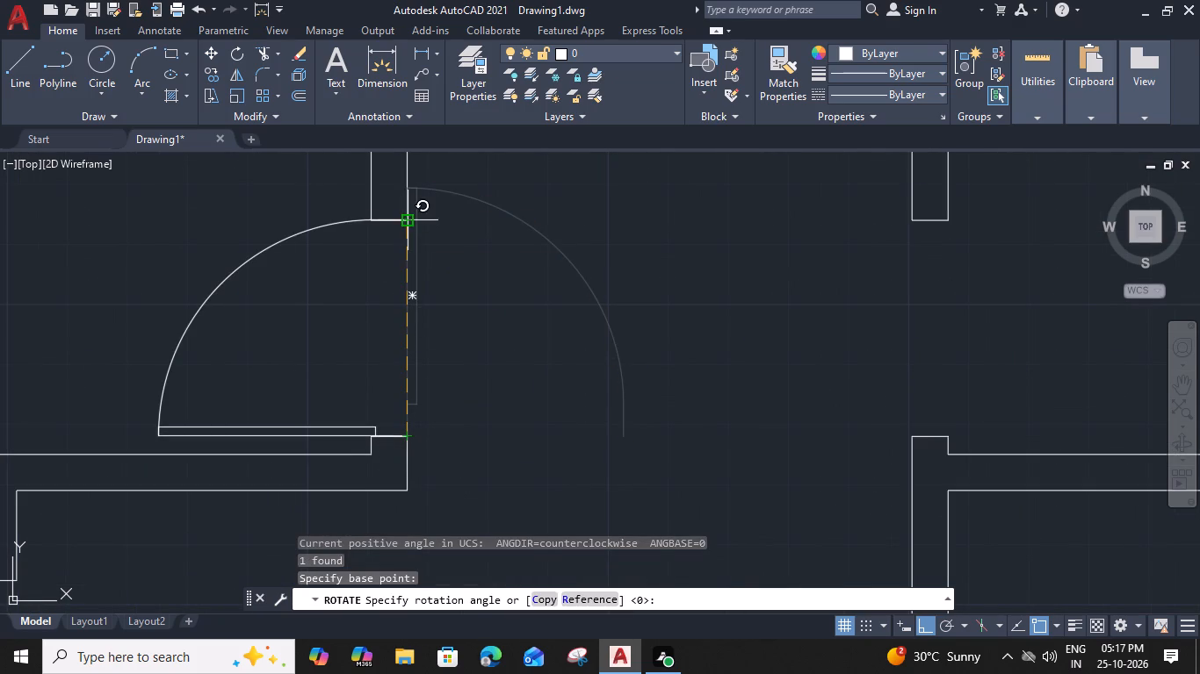
click(407, 219)
Scale the top-middle room's door by reference from its hinge corner so its width reaches the opposite jamb.
scroll(458, 281, down, 3)
middle_drag(521, 298, 462, 293)
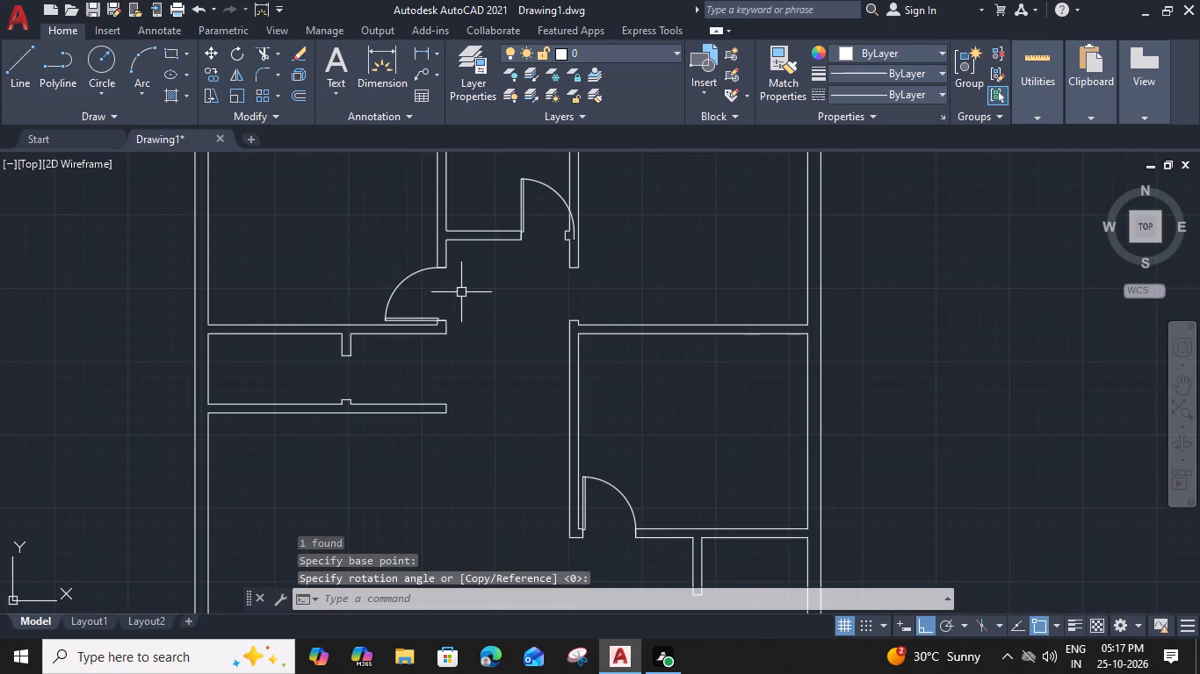
middle_drag(462, 293, 490, 365)
click(488, 265)
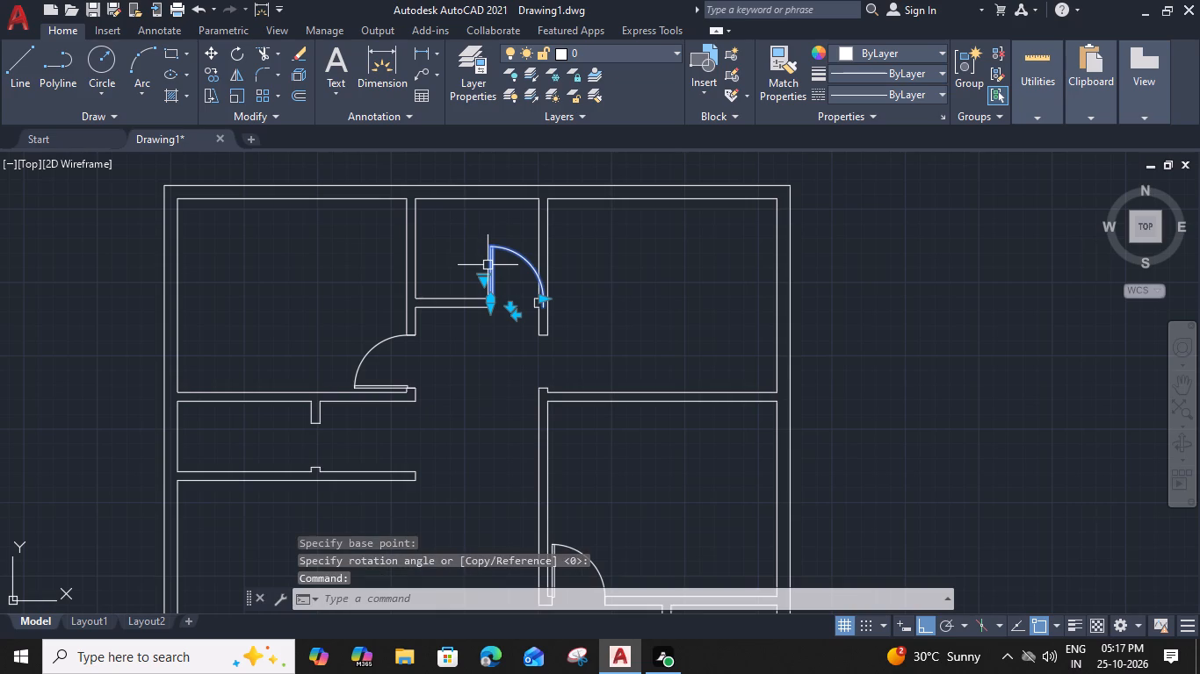
text(sc)
key(space)
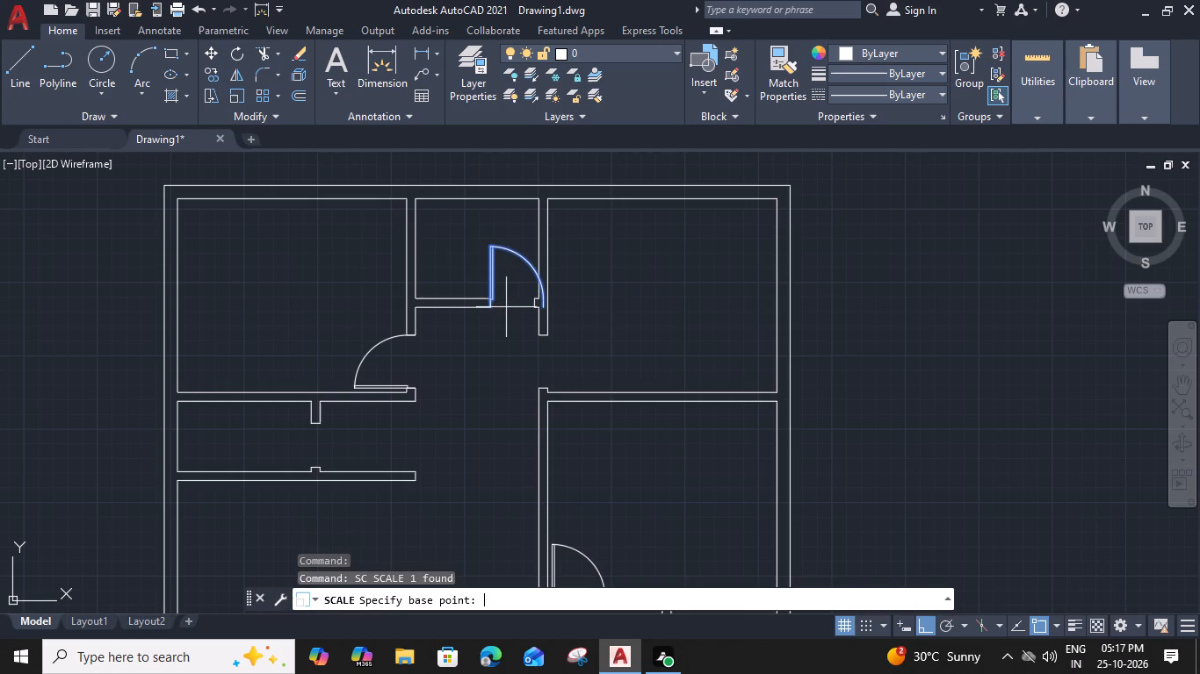
scroll(500, 317, up, 2)
click(474, 289)
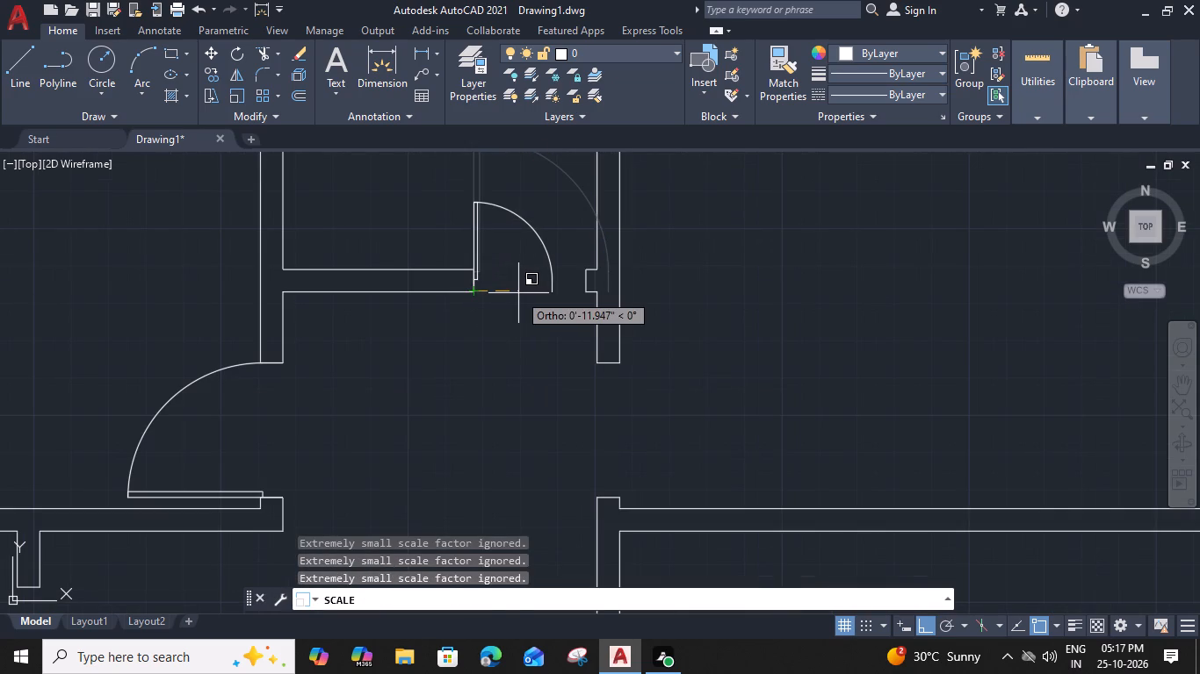
text(r)
key(space)
click(475, 290)
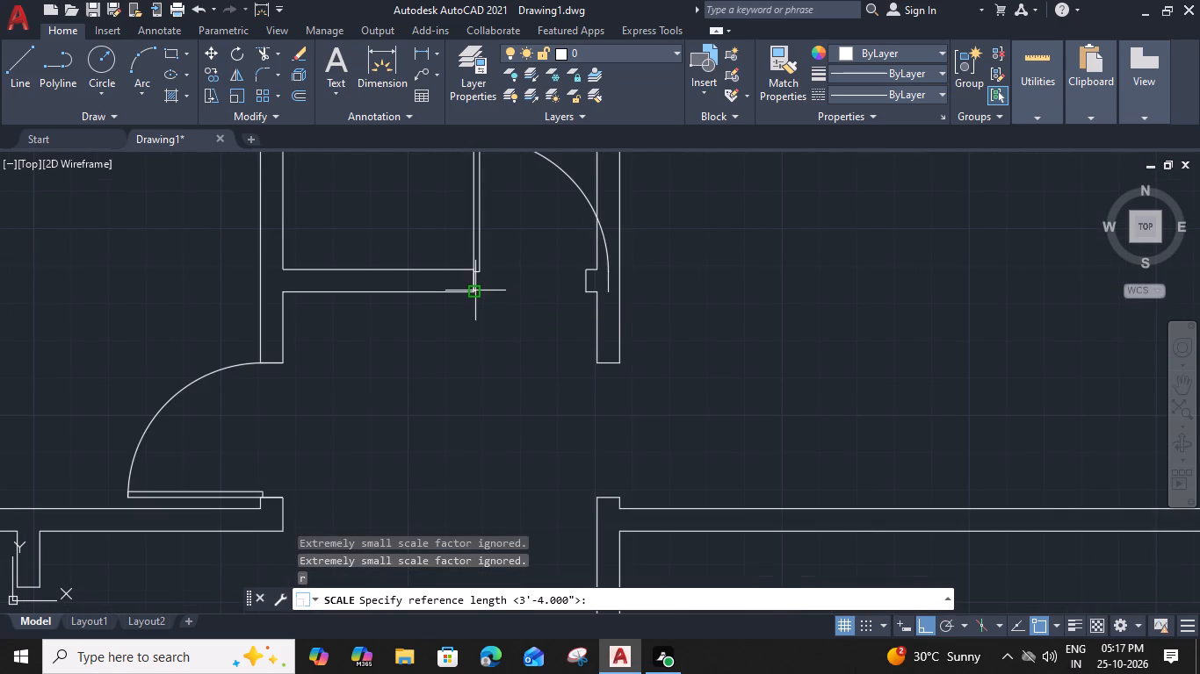
click(613, 293)
click(582, 290)
Flip the top-middle room's door horizontally so it hinges on the right jamb.
middle_drag(516, 290, 500, 348)
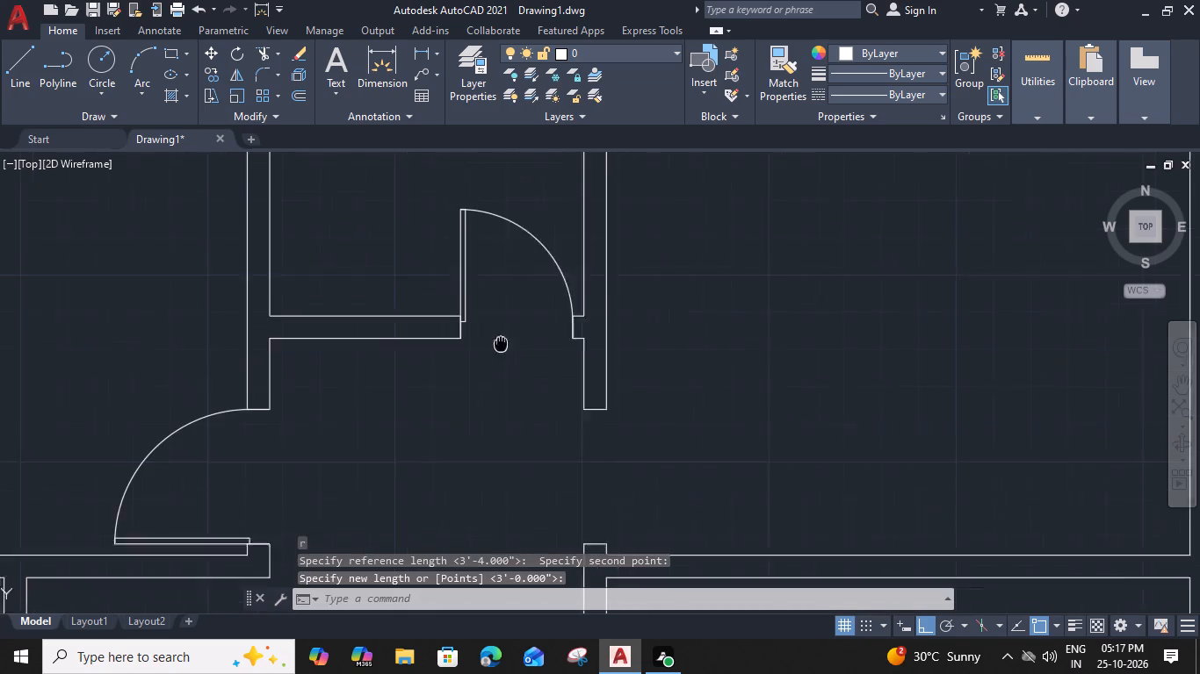
middle_drag(500, 348, 495, 364)
click(451, 290)
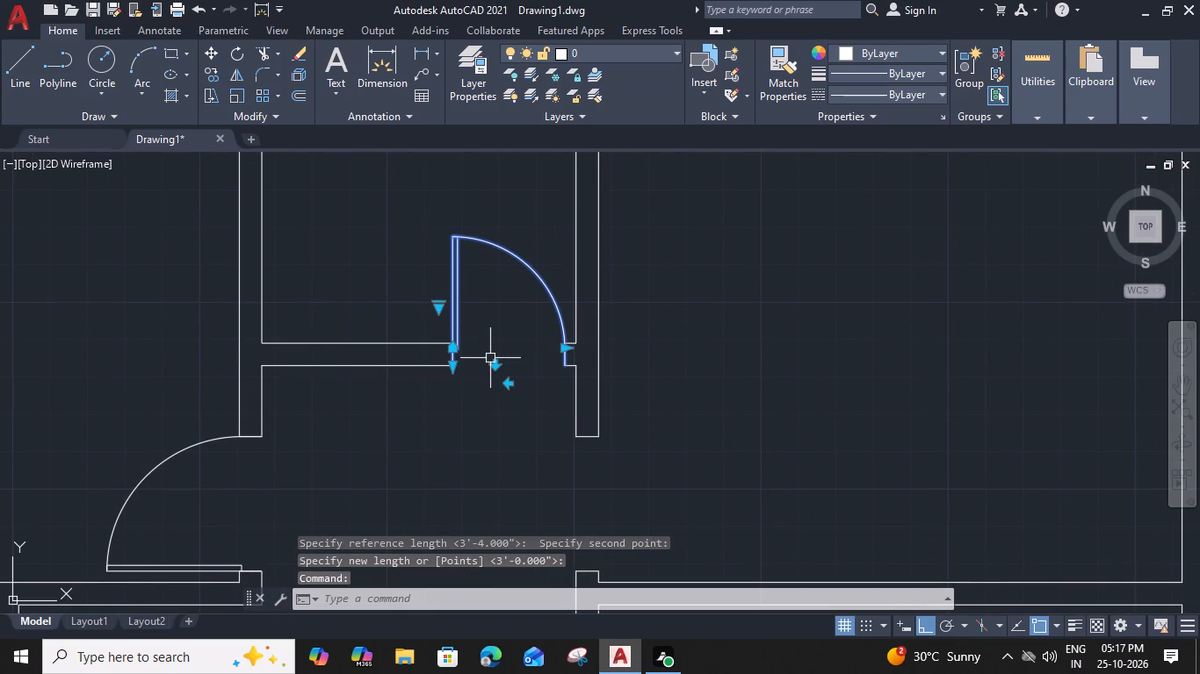
click(506, 382)
scroll(487, 443, down, 2)
middle_drag(488, 443, 495, 418)
key(space)
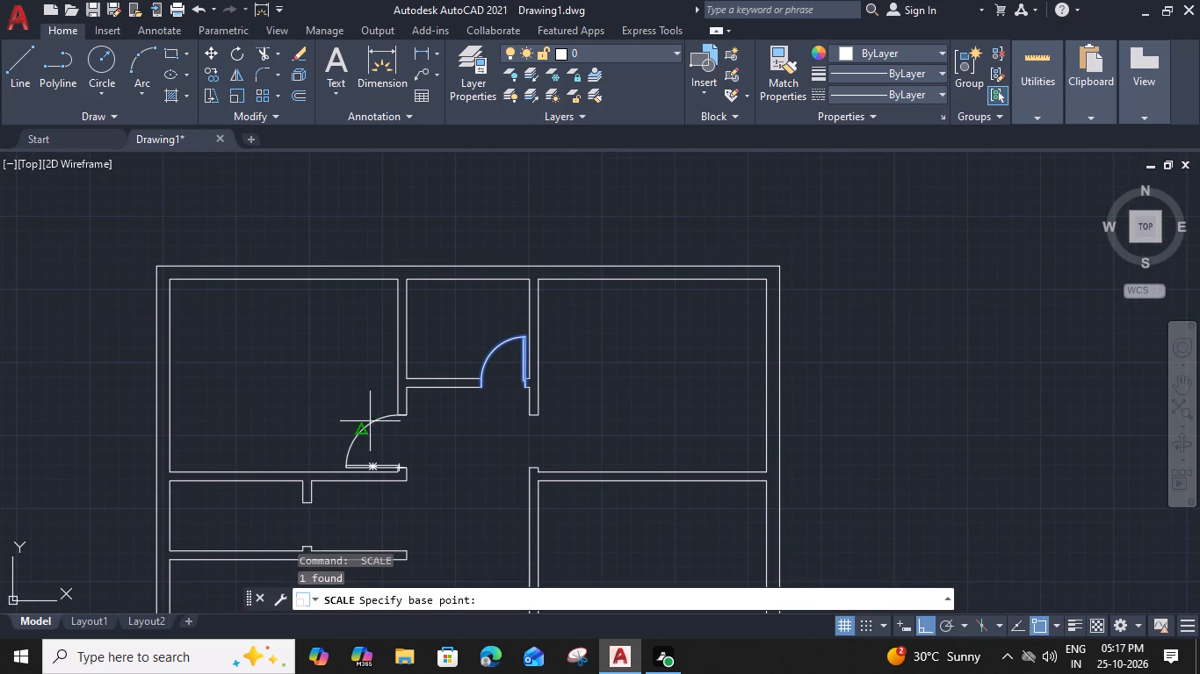
key(Escape)
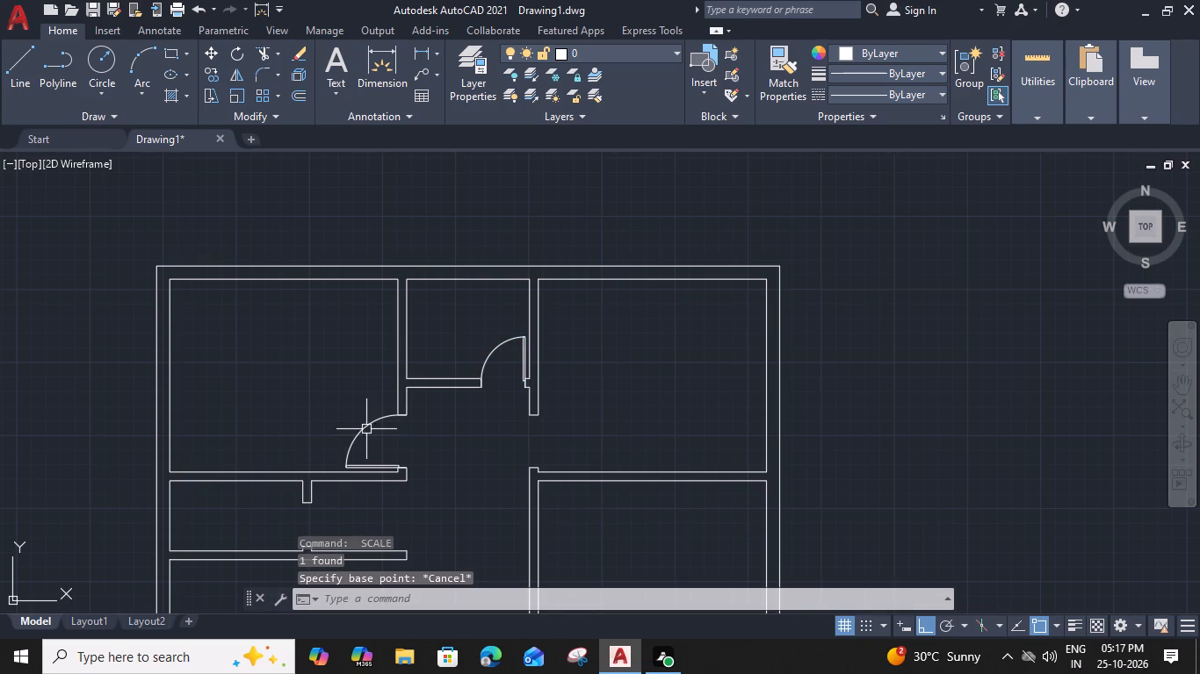
Copy the top-left room's door from its hinge corner to the right-hand lower jamb corner of the top-right room's opening.
click(366, 429)
key(c)
text(o)
key(space)
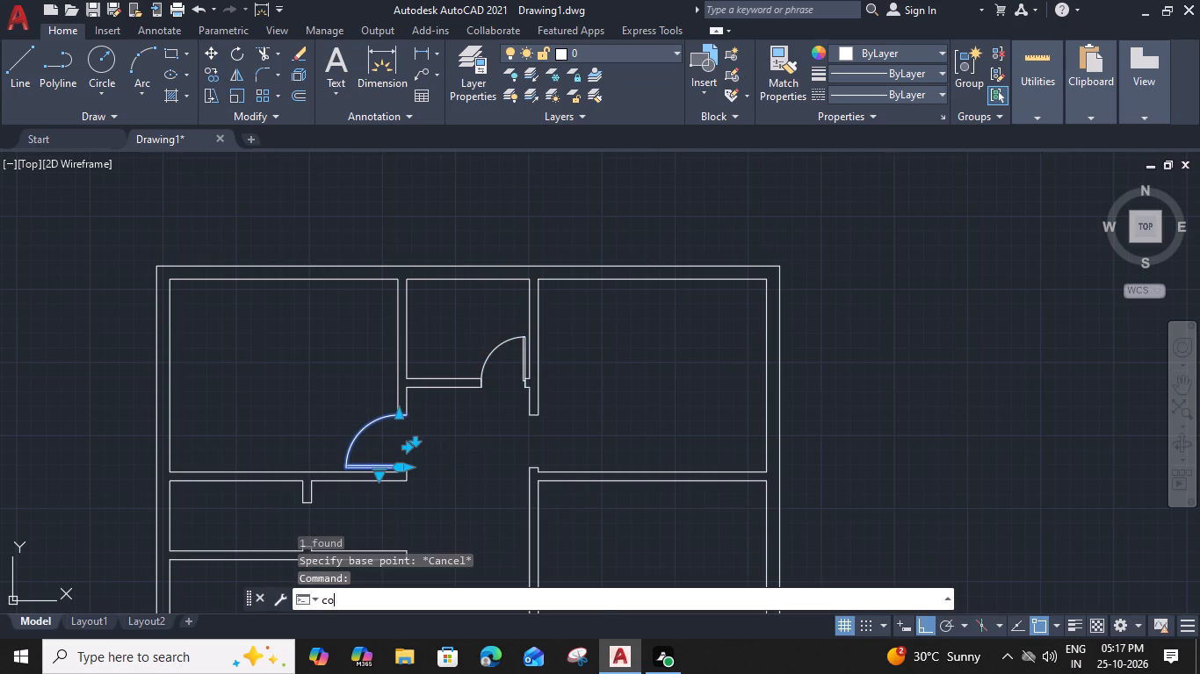
scroll(418, 462, up, 3)
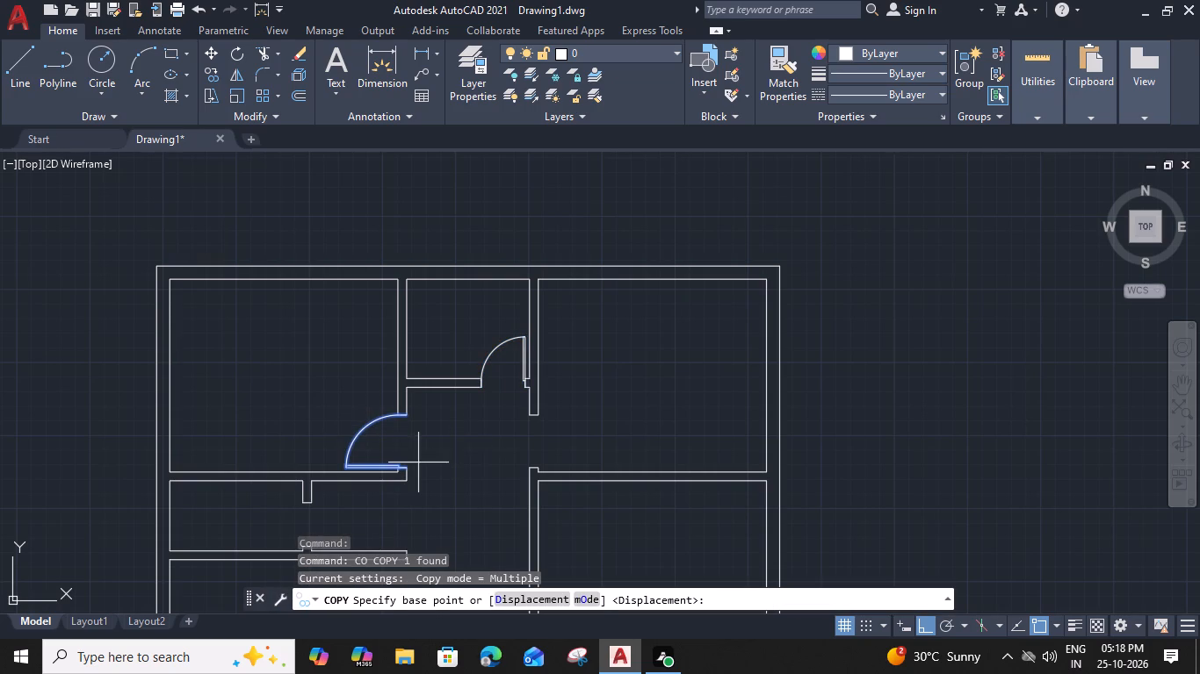
click(370, 490)
middle_drag(573, 486, 370, 408)
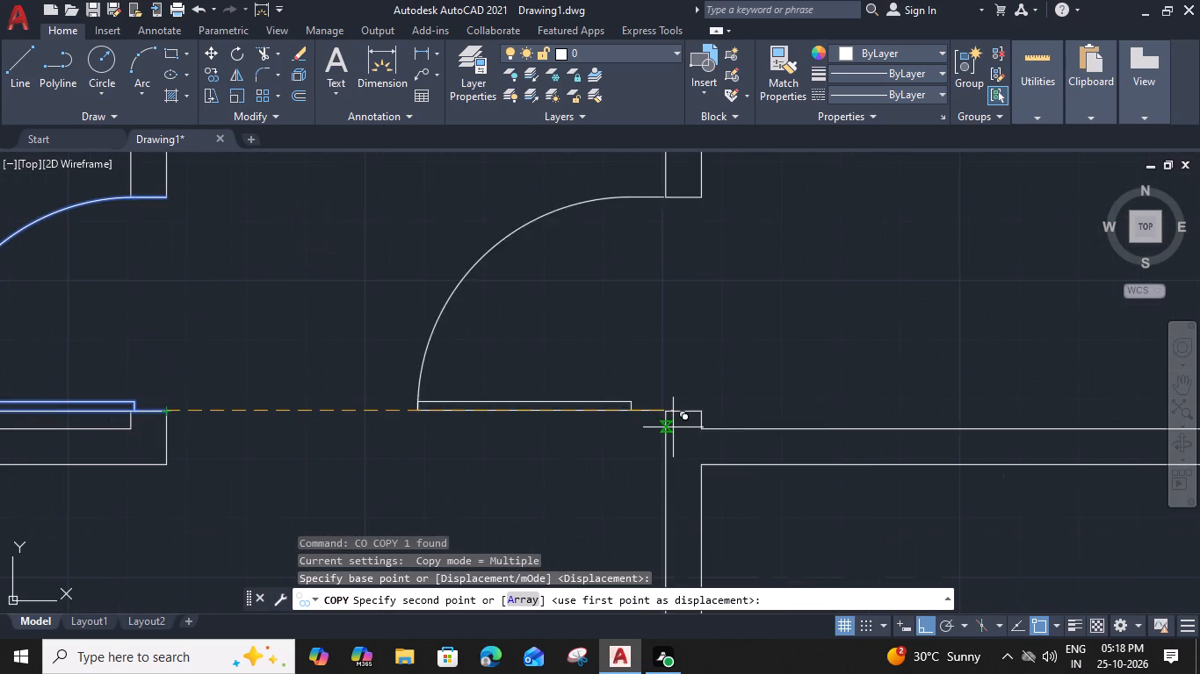
click(704, 410)
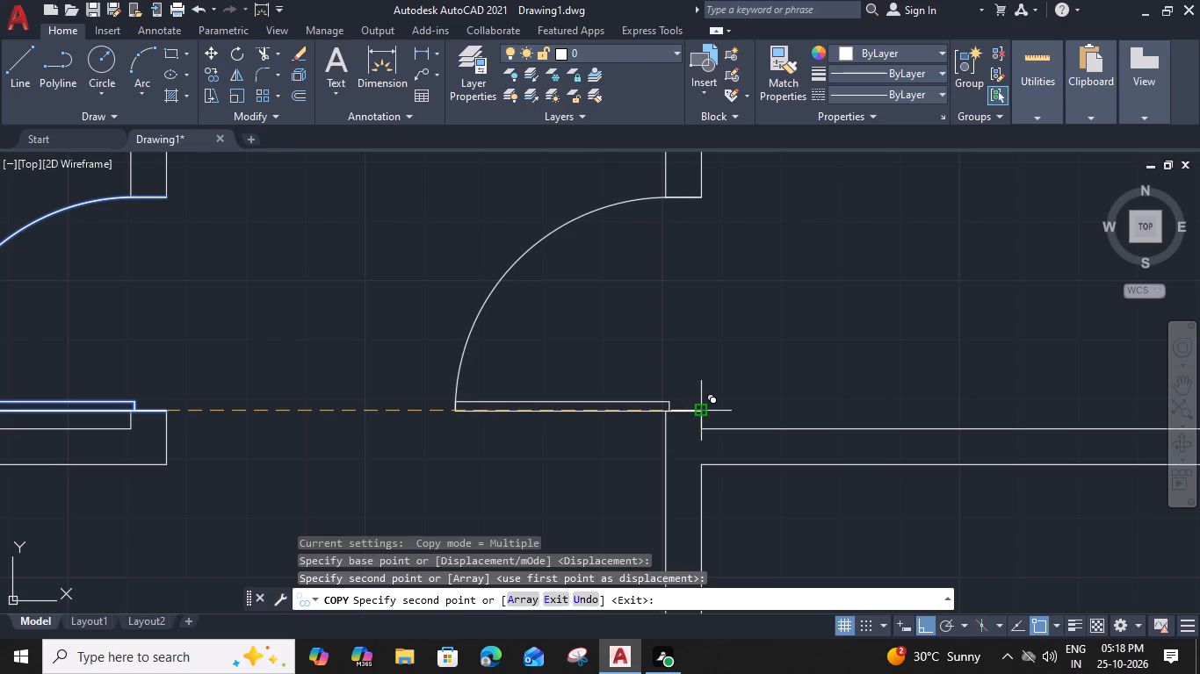
key(Escape)
Flip the top-right room's door horizontally so it swings into that room.
click(542, 411)
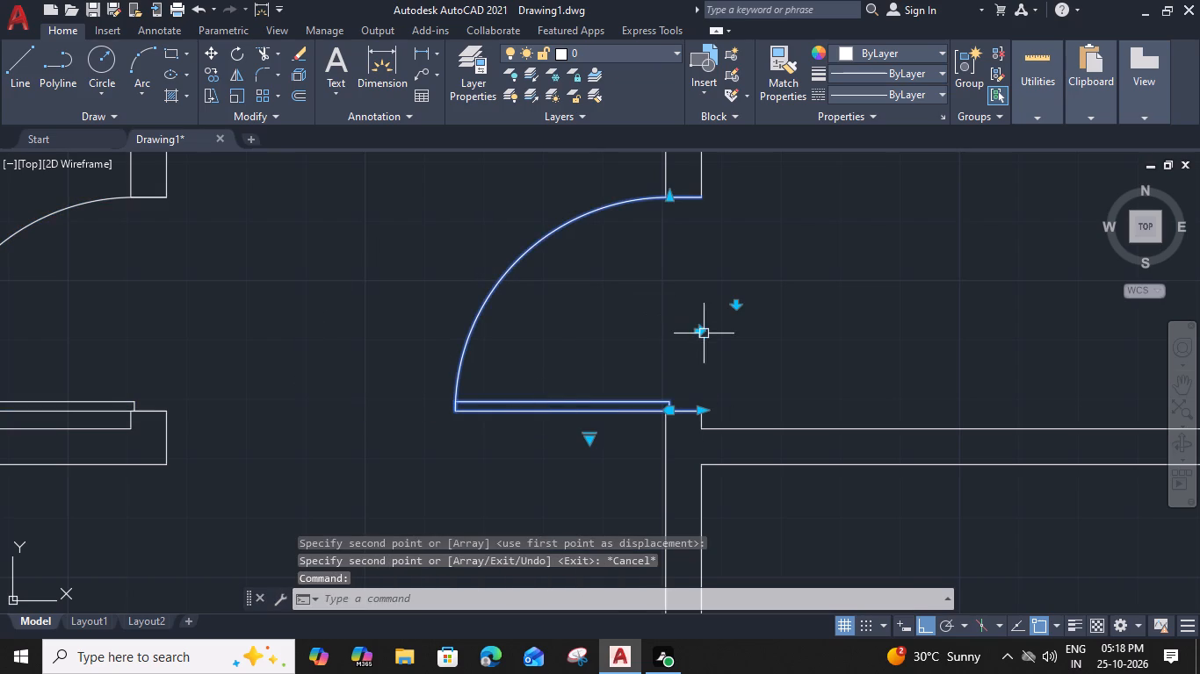
click(701, 331)
middle_drag(671, 372, 668, 354)
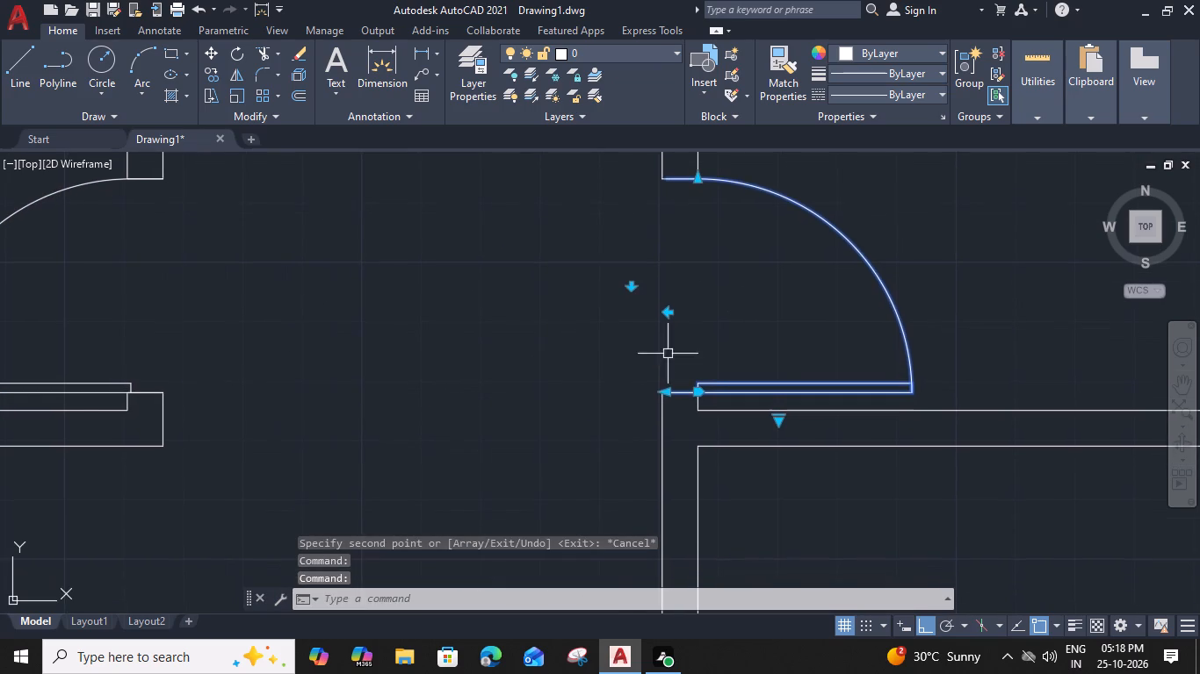
scroll(613, 343, down, 3)
middle_drag(540, 410, 603, 345)
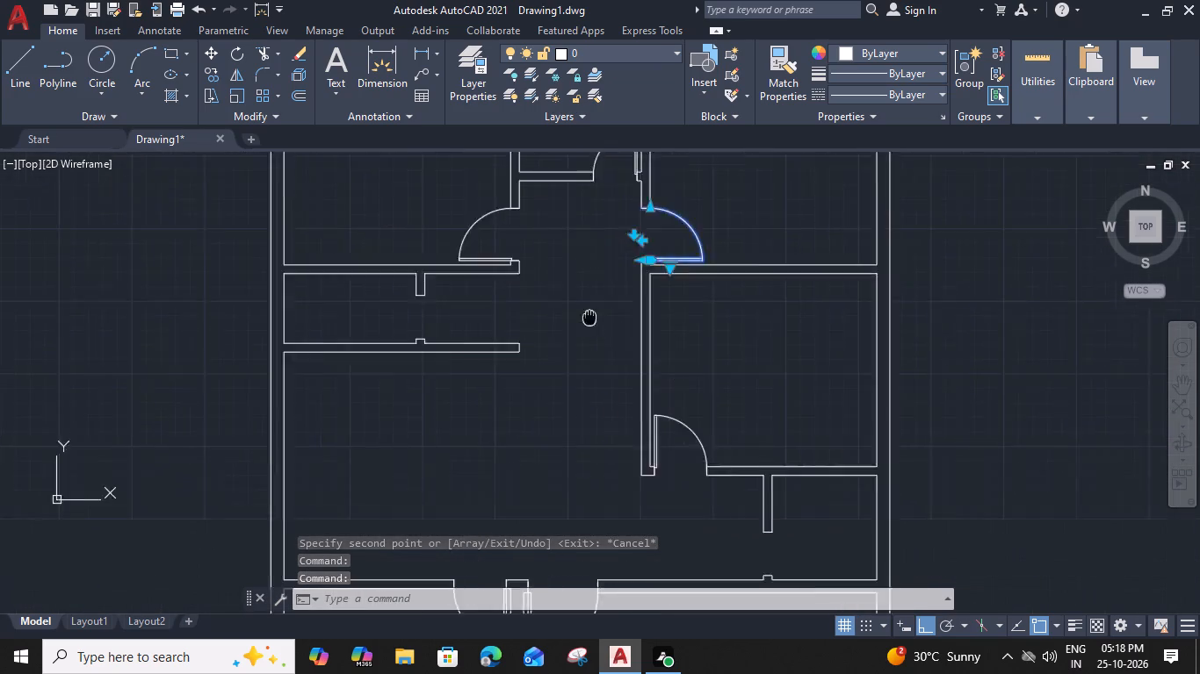
Copy the top-middle room's door from its hinge corner to the right corner of the small left room's lower jamb.
middle_drag(603, 345, 611, 363)
click(629, 200)
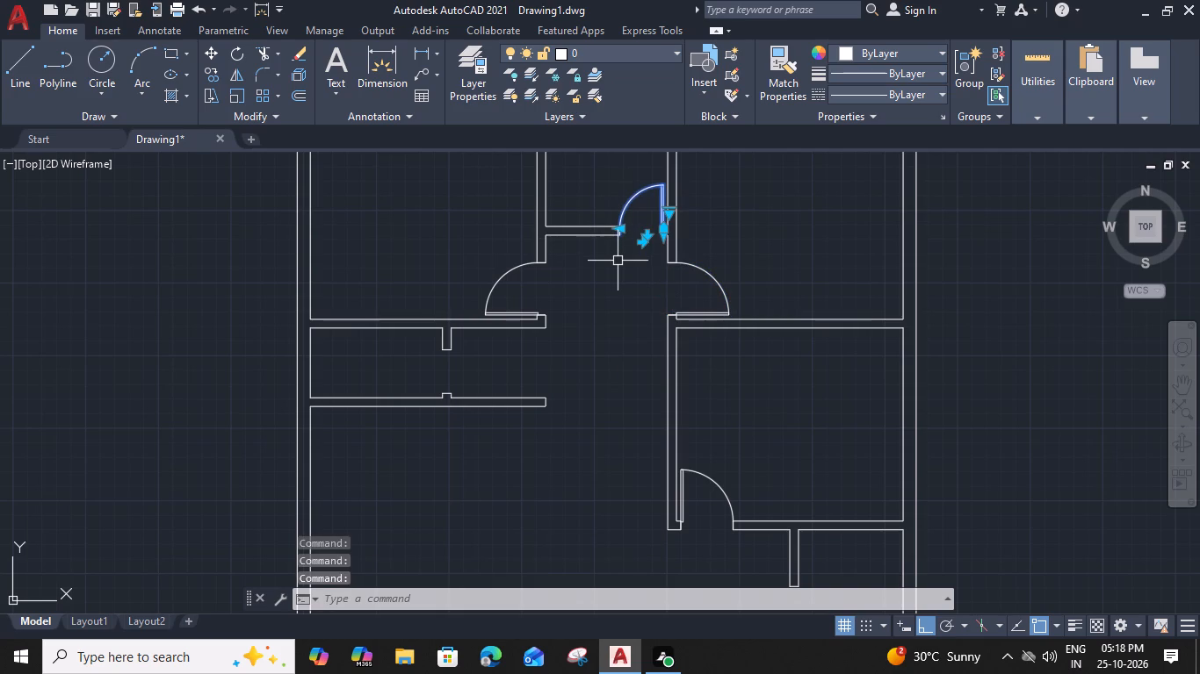
key(c)
text(o)
key(space)
scroll(647, 257, up, 2)
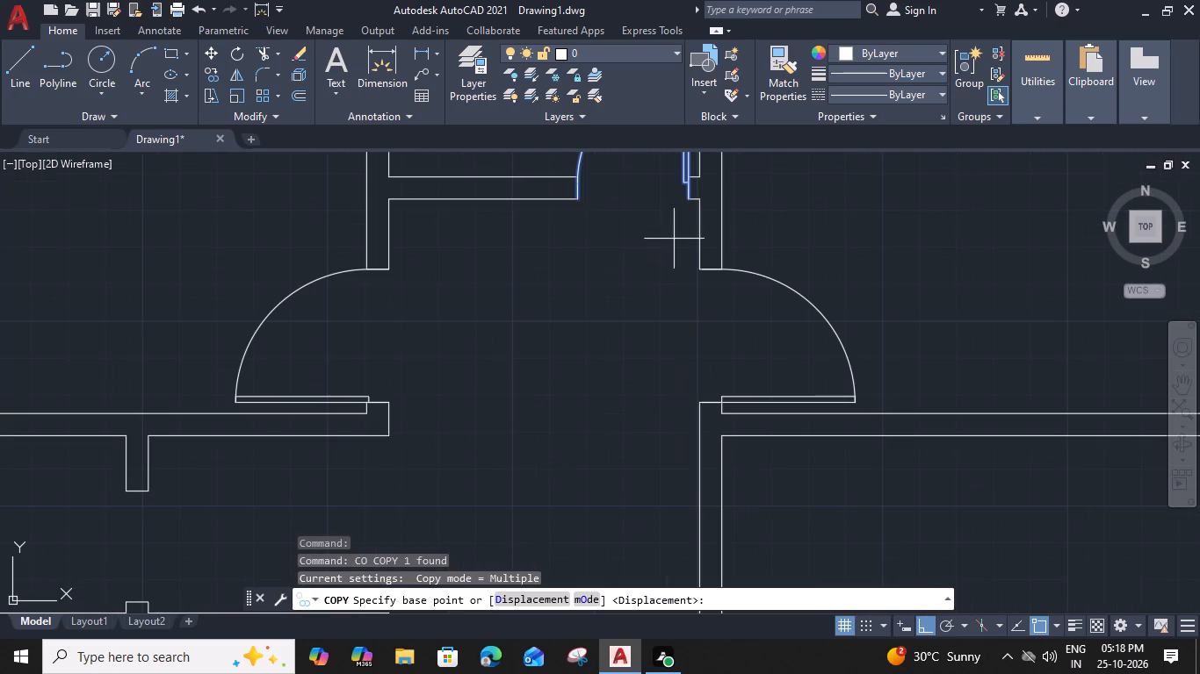
click(690, 199)
middle_drag(564, 422, 690, 220)
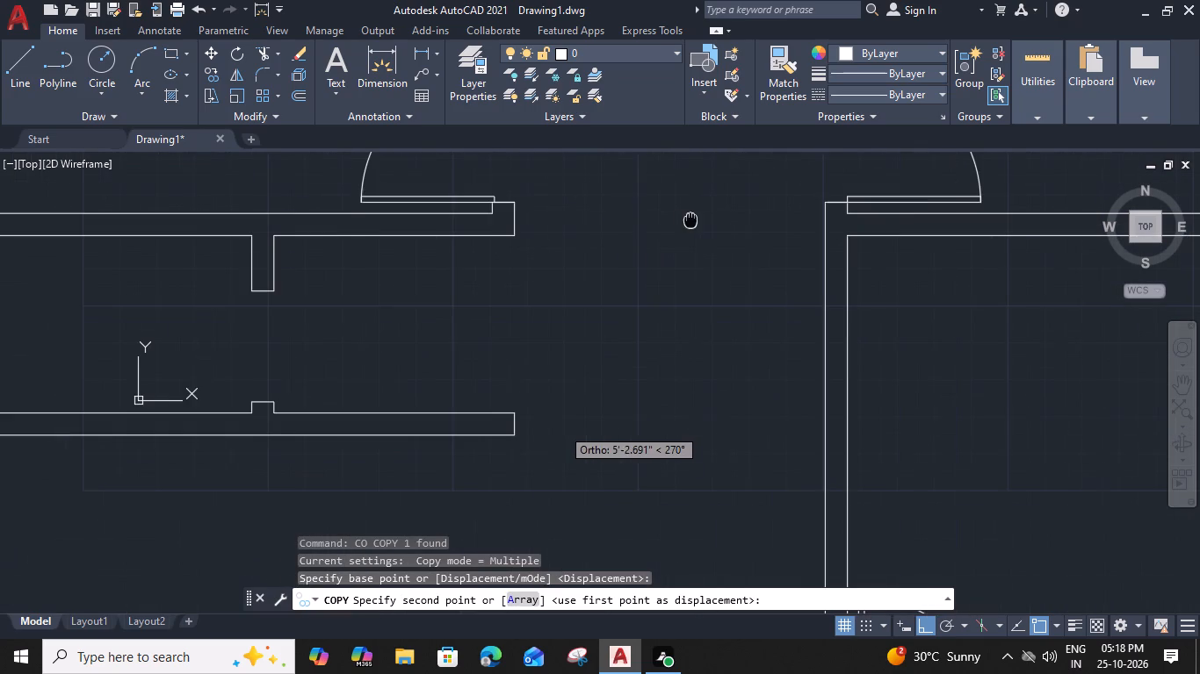
click(278, 398)
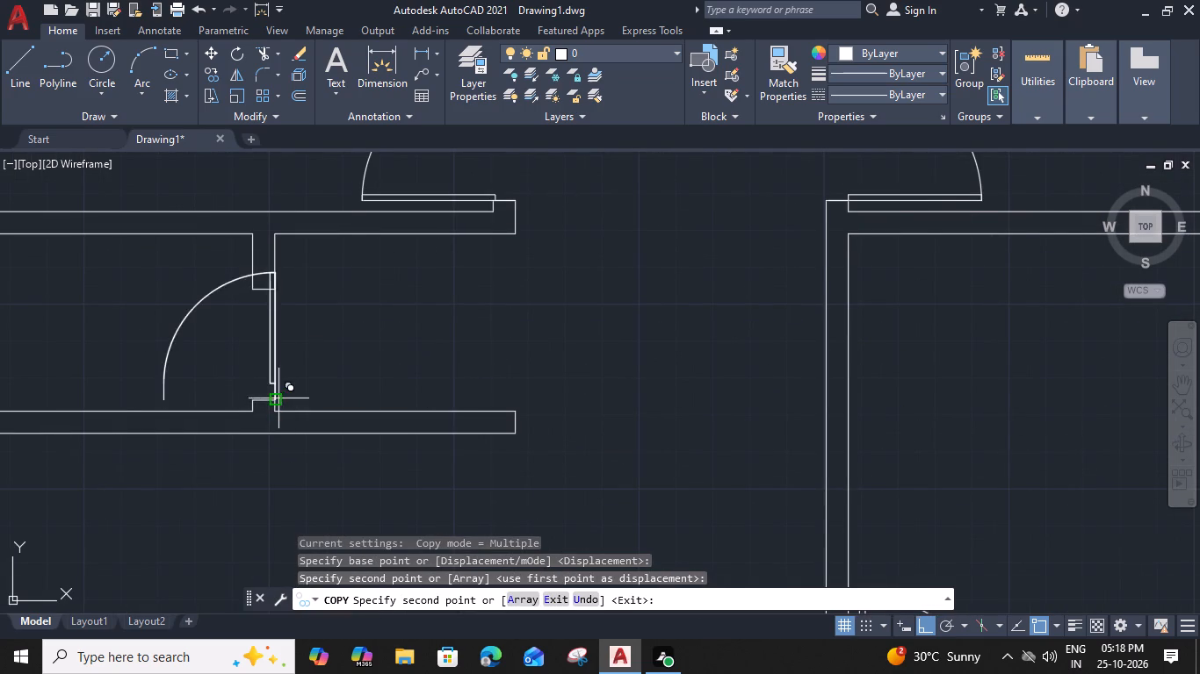
key(Escape)
Rotate the copied door a quarter turn clockwise about the lower jamb so its leaf lies horizontal.
middle_drag(312, 384, 553, 381)
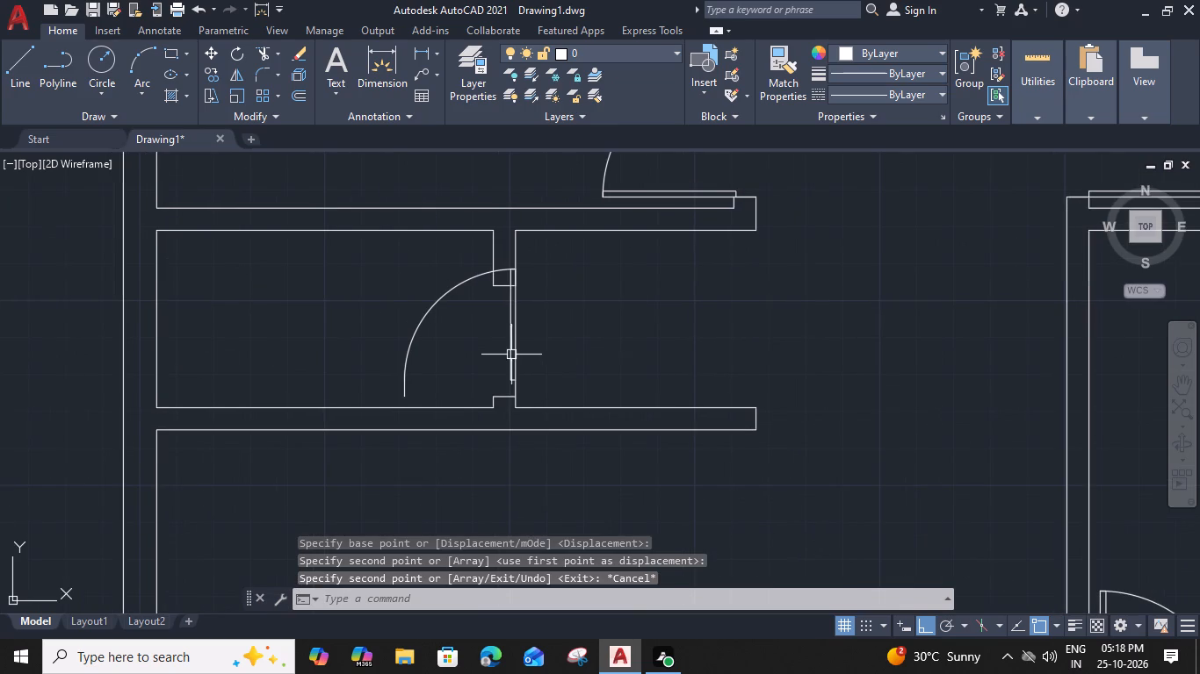
click(510, 355)
text(ro)
key(space)
click(517, 406)
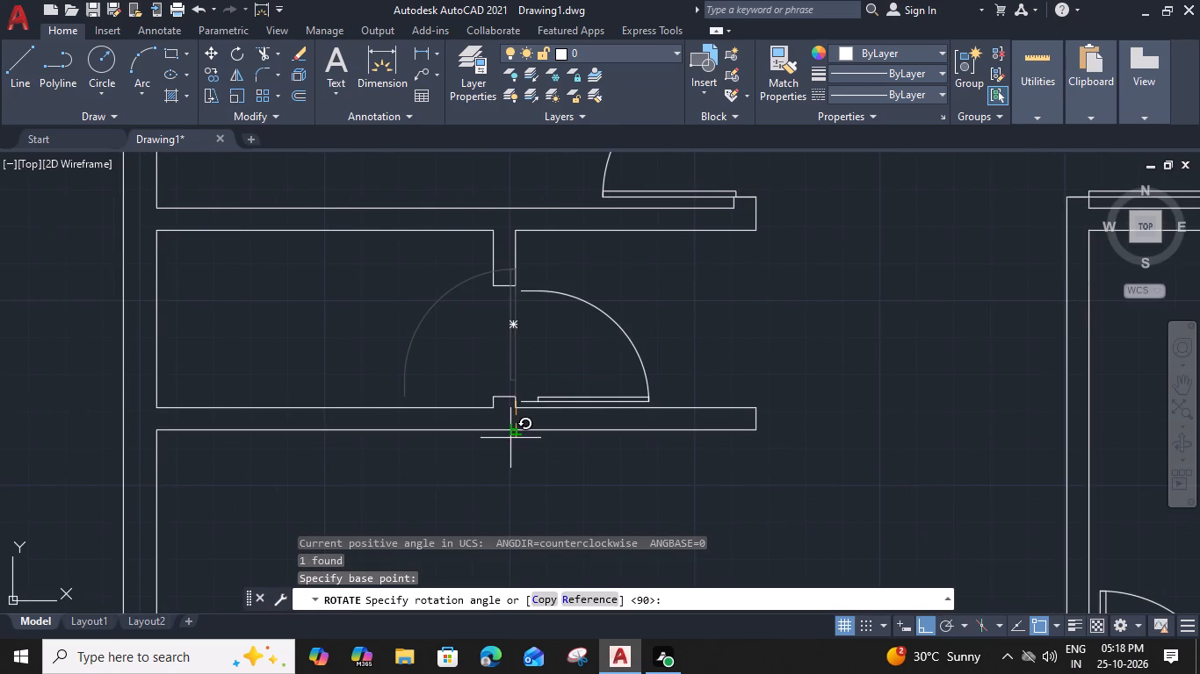
scroll(510, 438, up, 2)
click(517, 423)
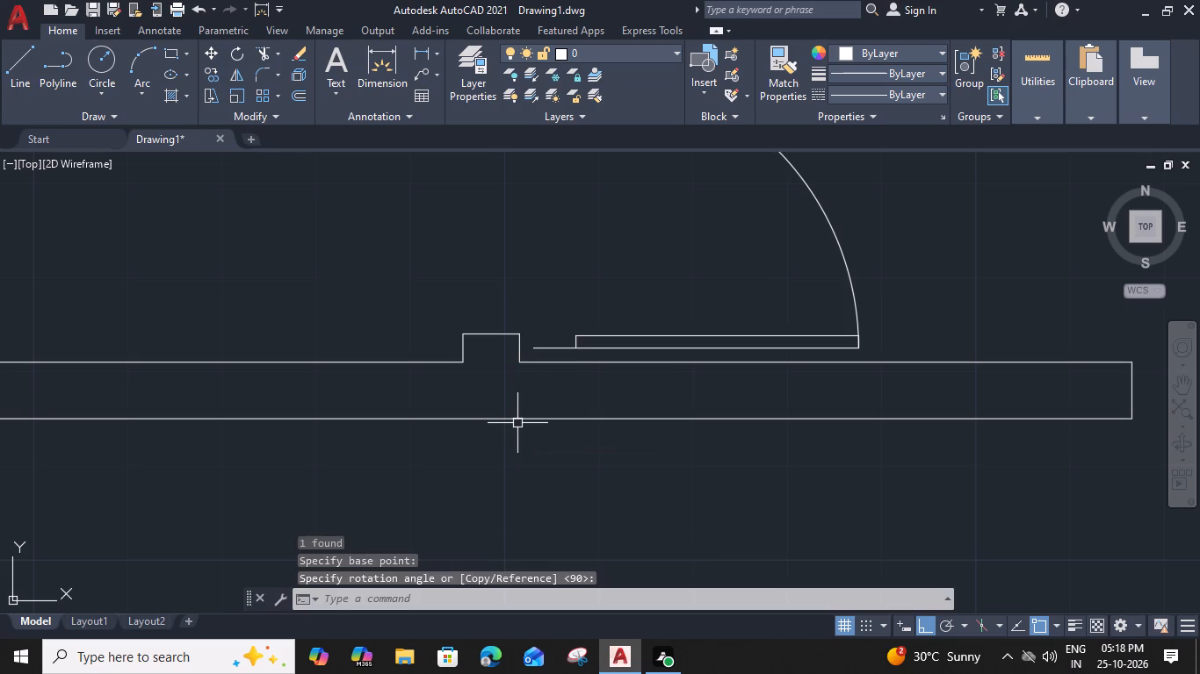
Move the rotated door by its hinge-side end point onto the right corner of the small left room's lower jamb.
click(566, 348)
key(m)
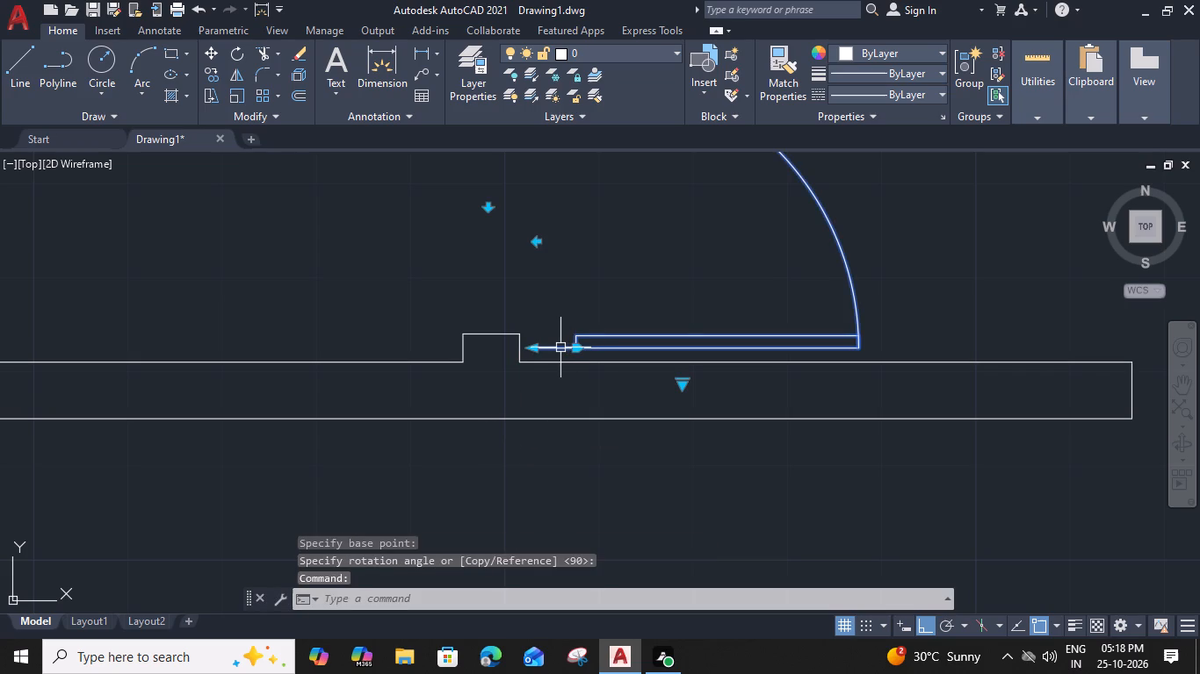
key(space)
click(532, 349)
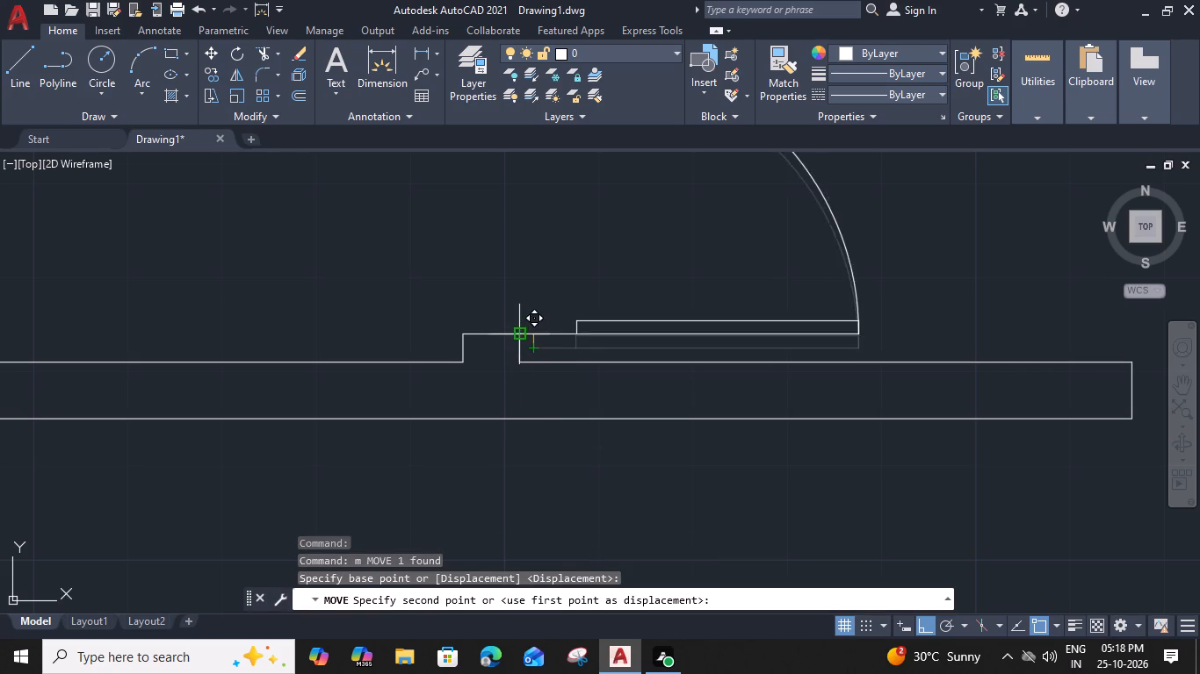
click(518, 335)
Flip the small left room's door horizontally so it swings into that room.
click(560, 334)
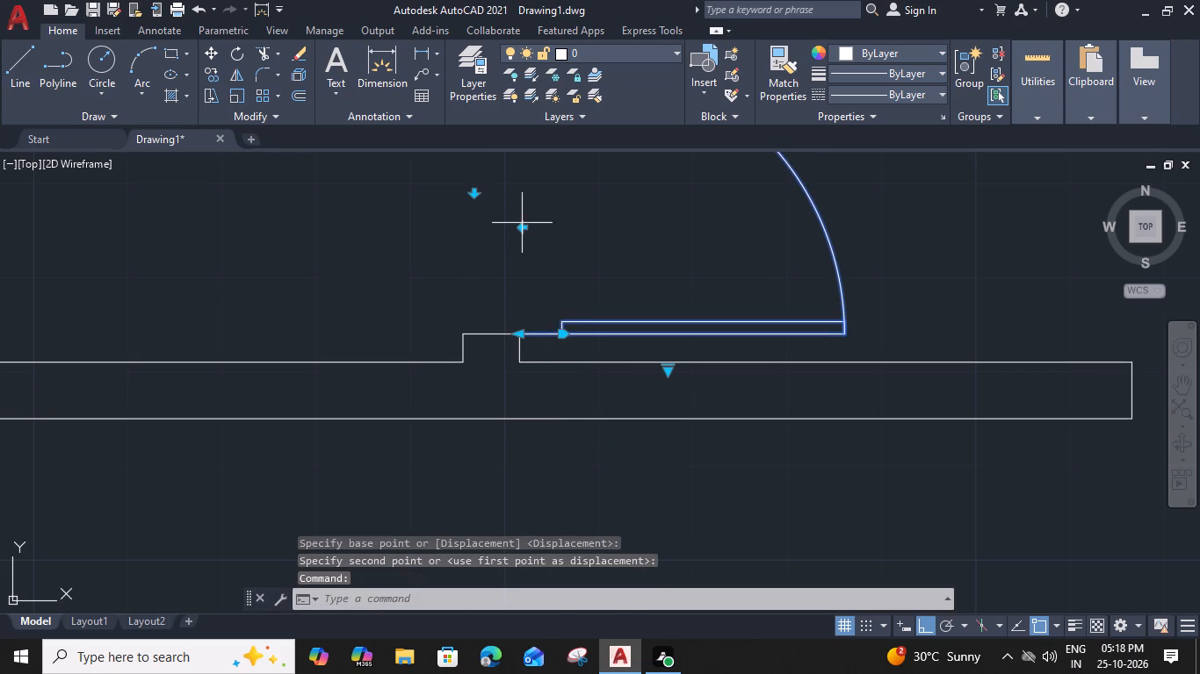
click(522, 223)
click(522, 228)
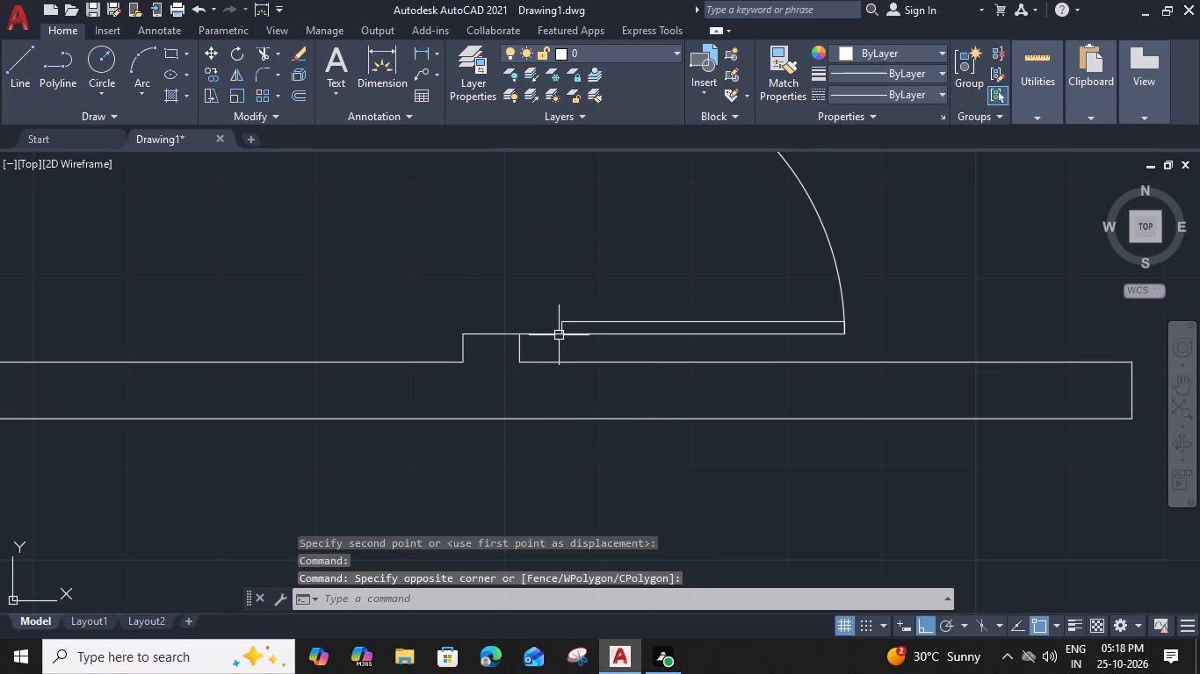
click(559, 335)
click(522, 227)
Move the flipped door so its hinge-side end point sits exactly on the right corner of the lower jamb.
scroll(534, 260, down, 2)
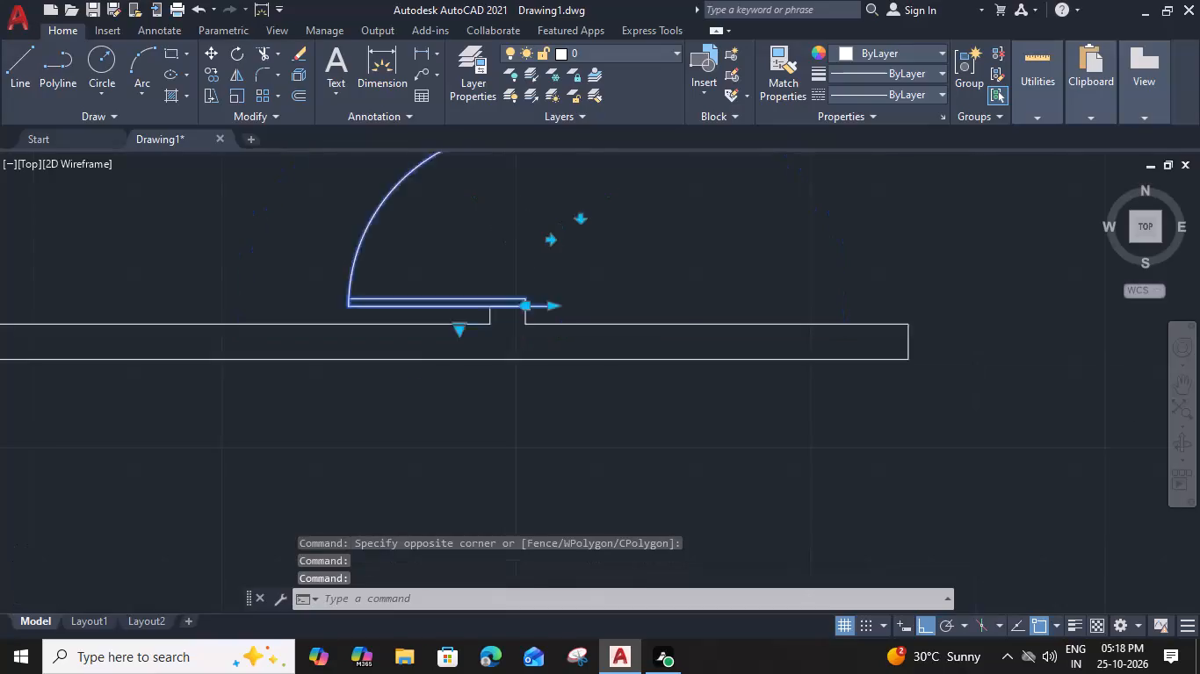
scroll(544, 282, down, 1)
text(m)
key(space)
scroll(544, 286, up, 3)
click(548, 296)
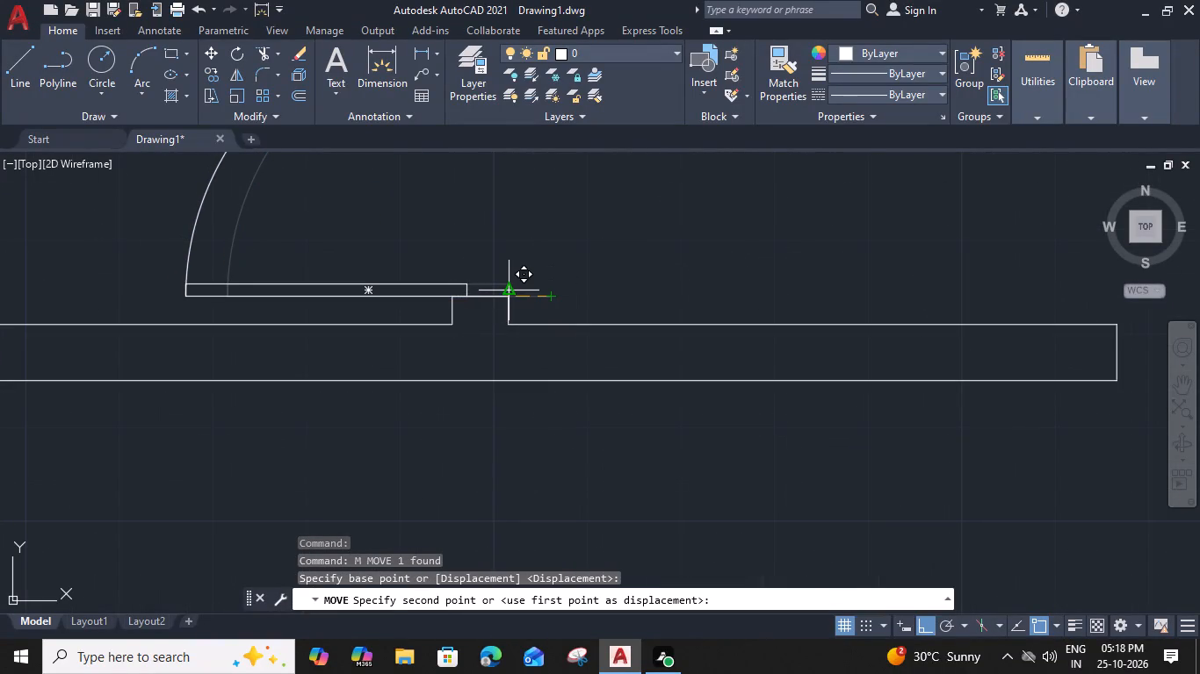
click(506, 295)
click(459, 287)
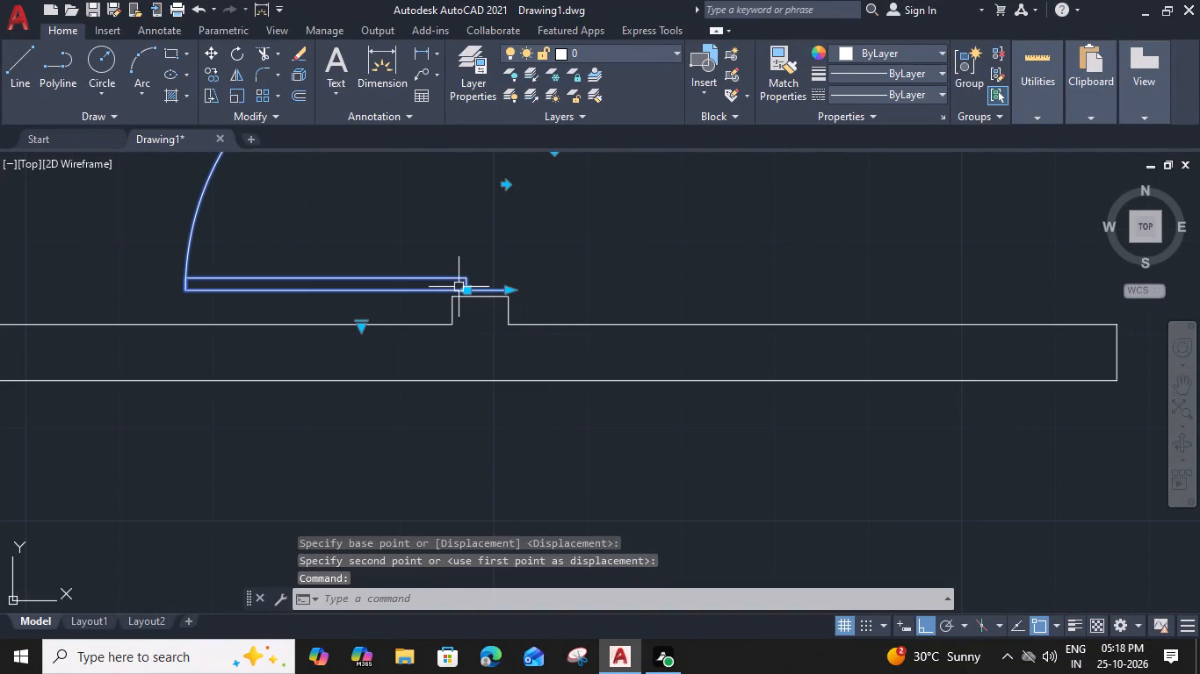
key(m)
key(space)
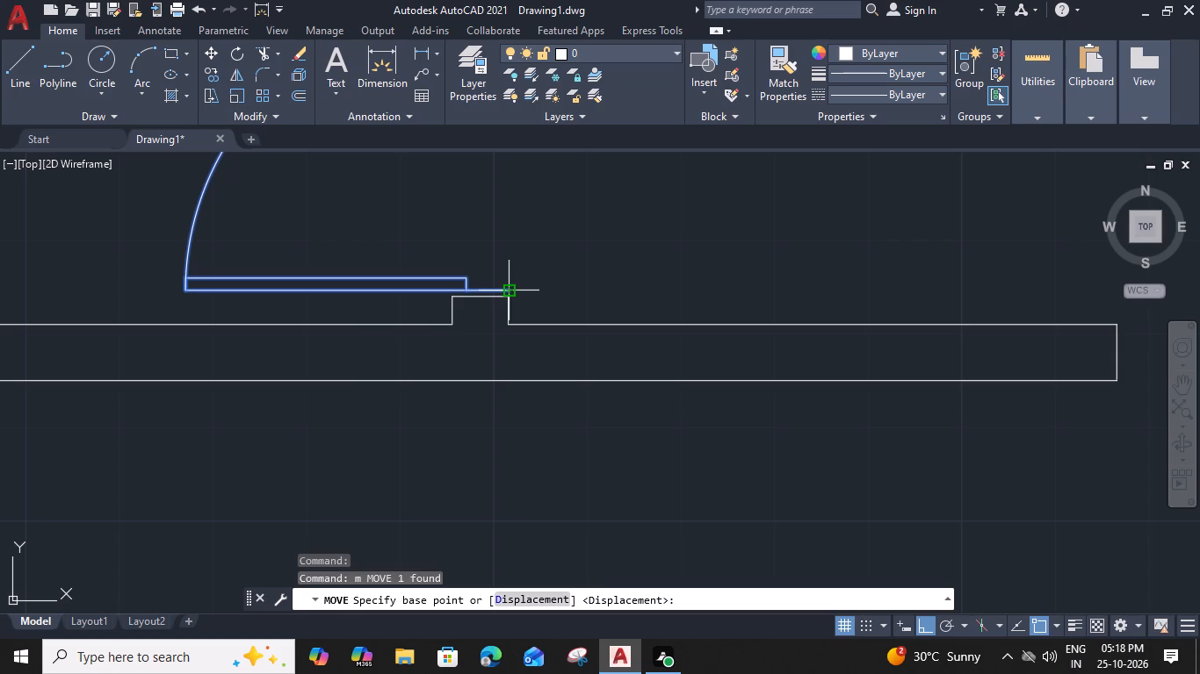
click(512, 293)
click(512, 299)
Copy the small left room's door from its hinge-side corner to the right corner of the small right room's lower jamb.
scroll(528, 290, down, 2)
middle_drag(560, 282, 543, 301)
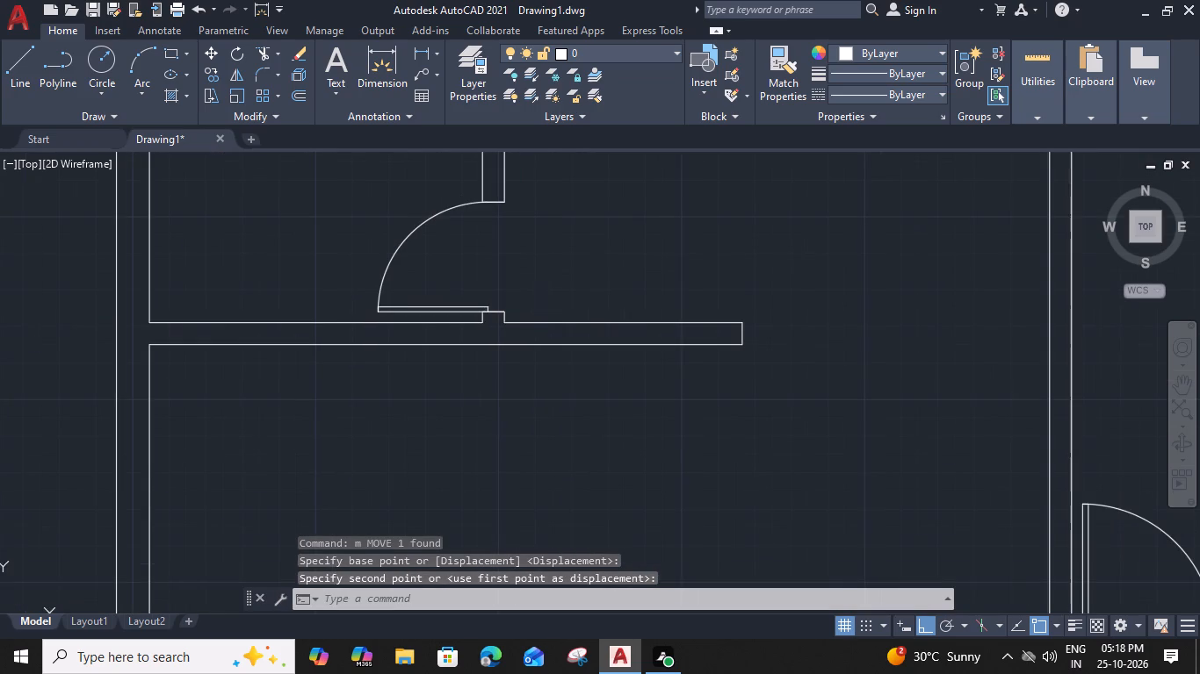
click(412, 303)
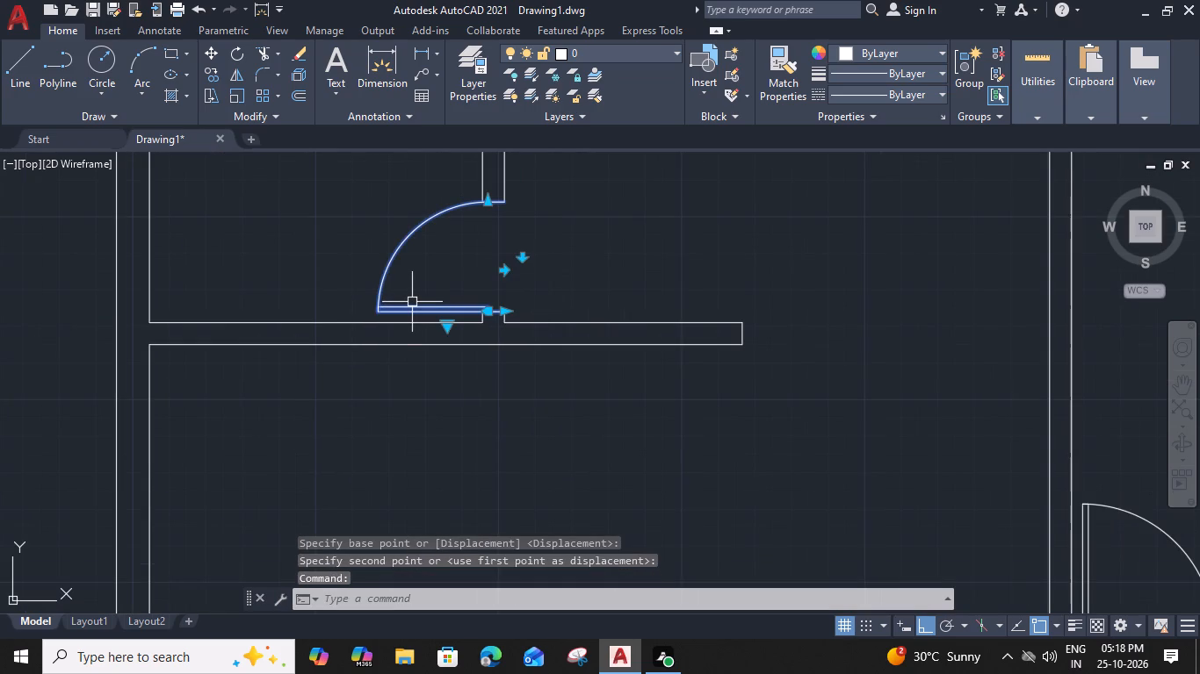
text(co)
key(space)
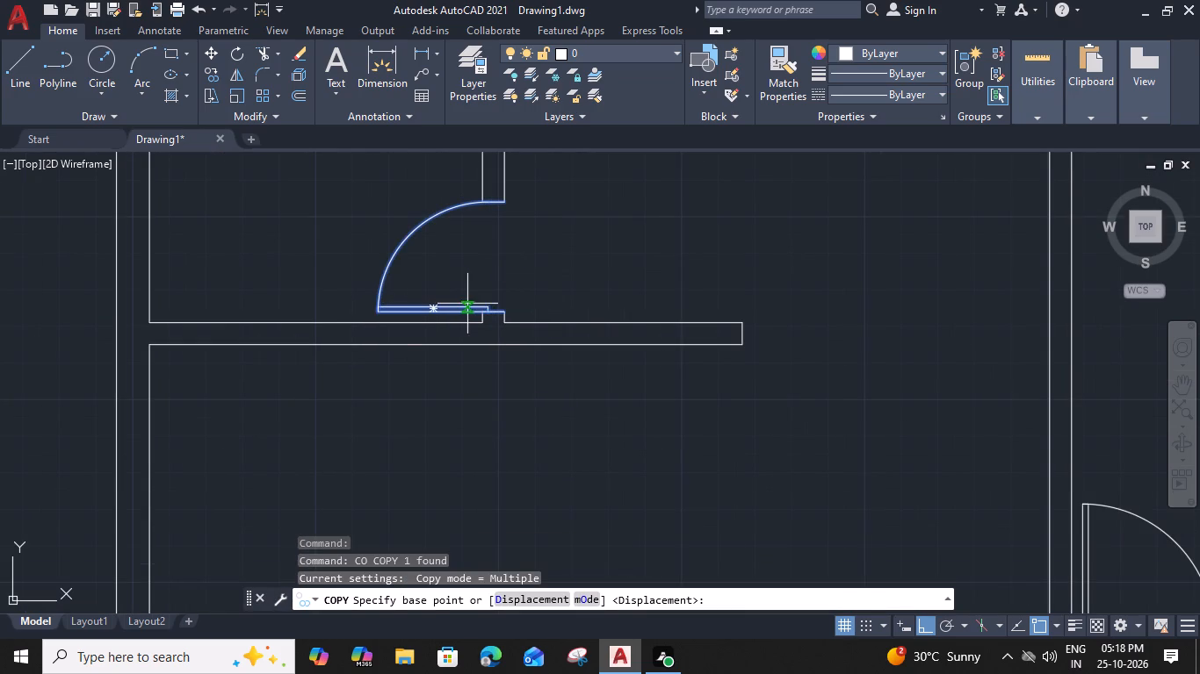
click(505, 309)
scroll(517, 309, down, 2)
middle_drag(545, 372, 565, 402)
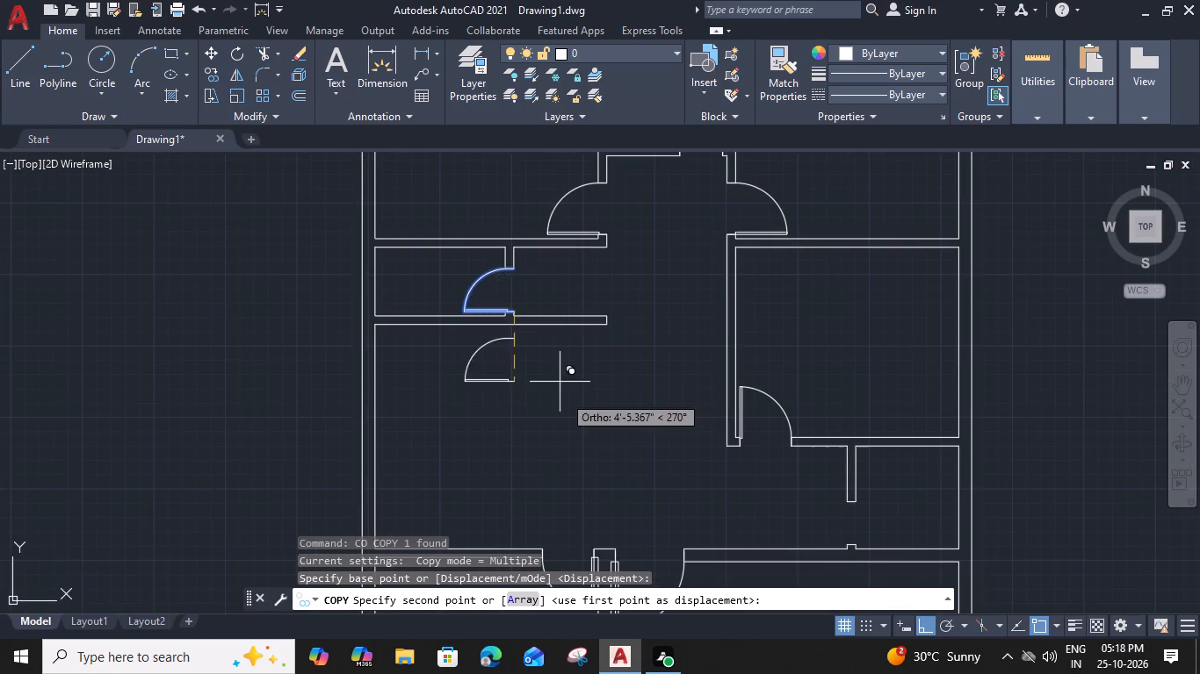
middle_drag(565, 402, 427, 284)
scroll(709, 429, up, 3)
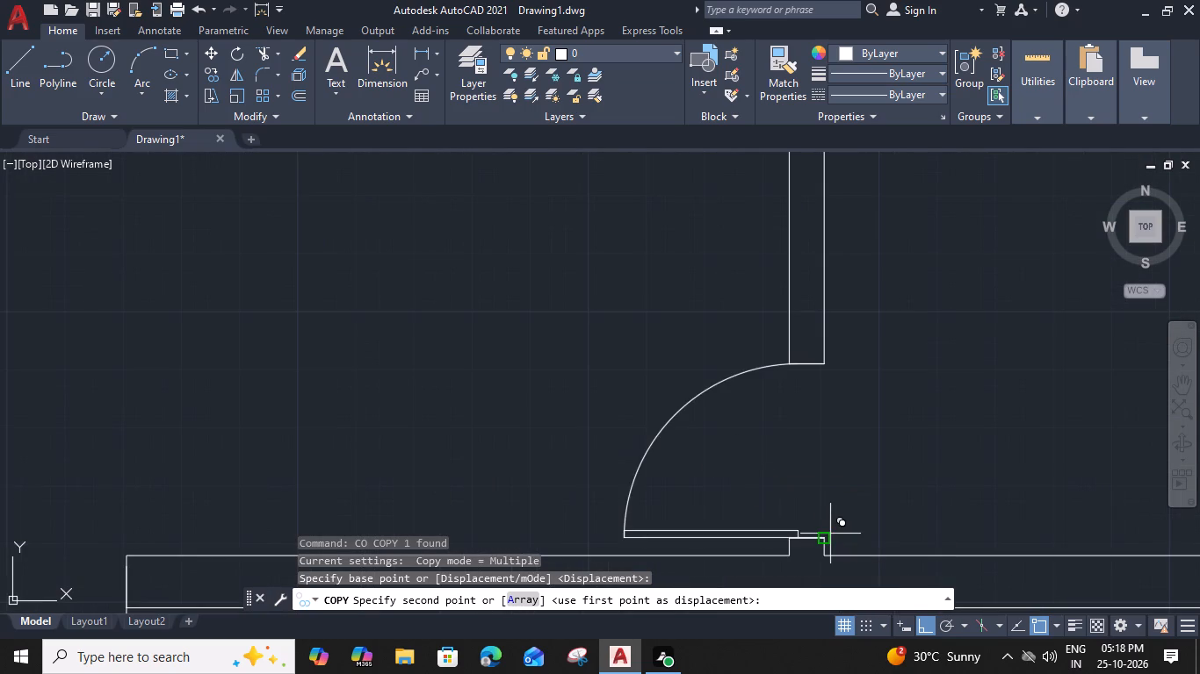
click(825, 538)
middle_drag(850, 504, 672, 440)
key(Escape)
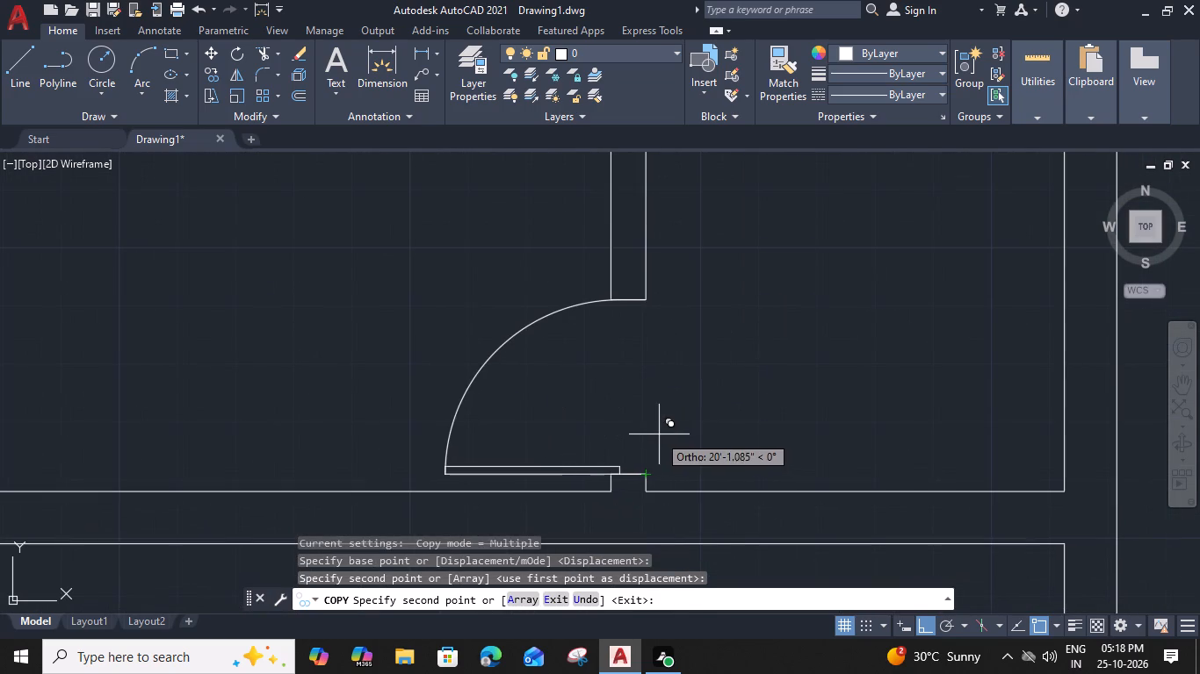
Flip the small right room's door horizontally so it swings into that room.
click(510, 338)
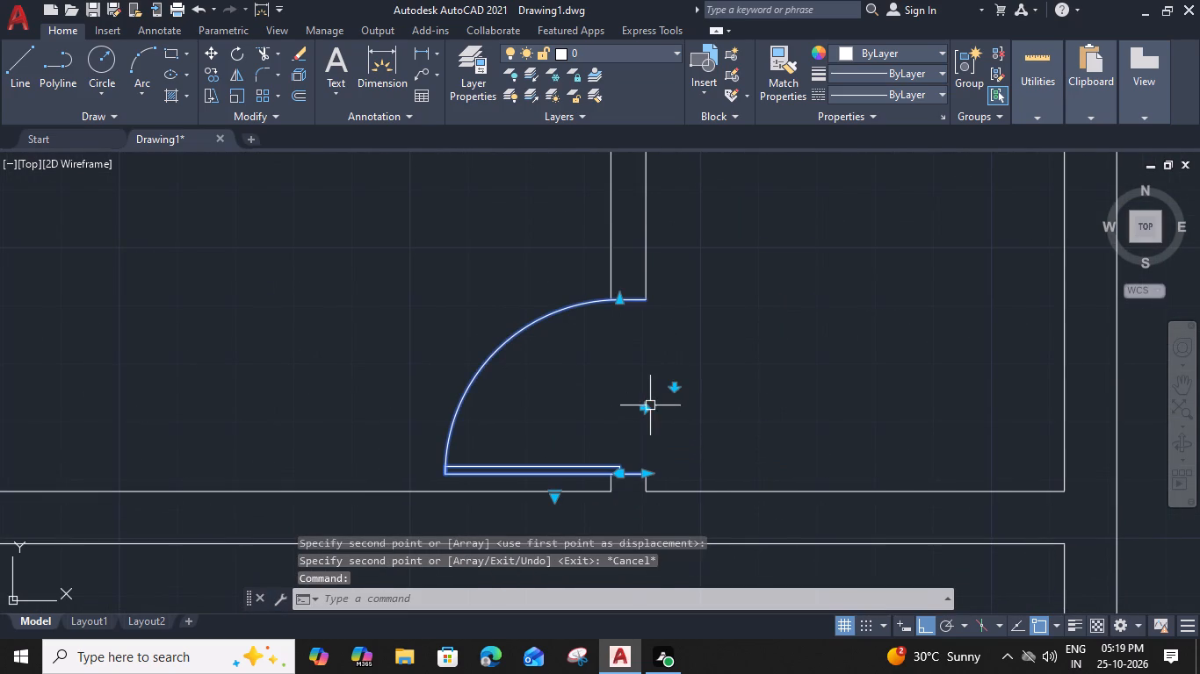
click(643, 408)
key(Escape)
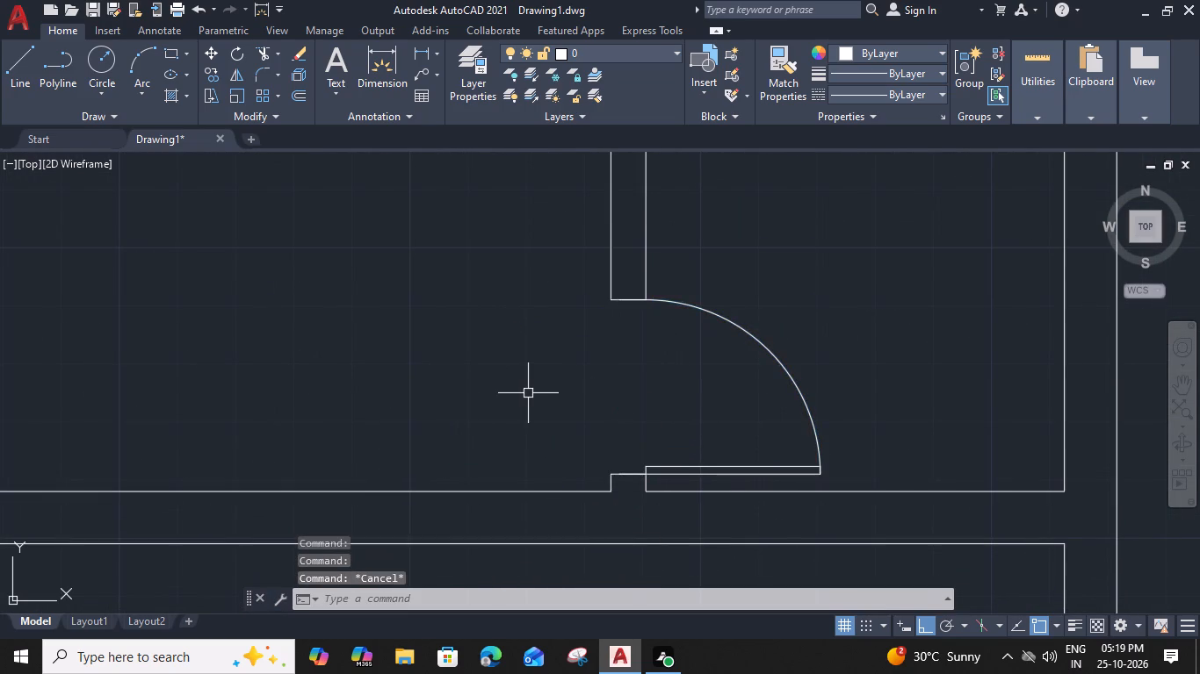
Place a multiline text box in the bottom-left room and set its text height to 8".
scroll(525, 390, down, 2)
middle_drag(487, 399, 599, 372)
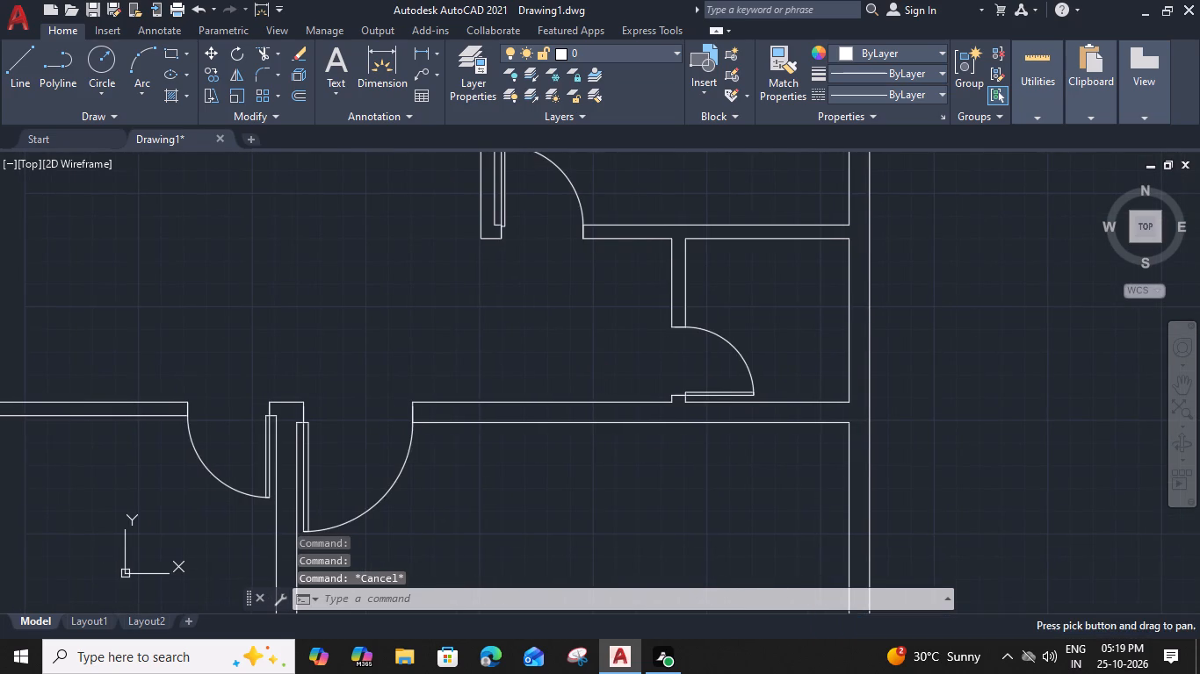
scroll(365, 431, down, 1)
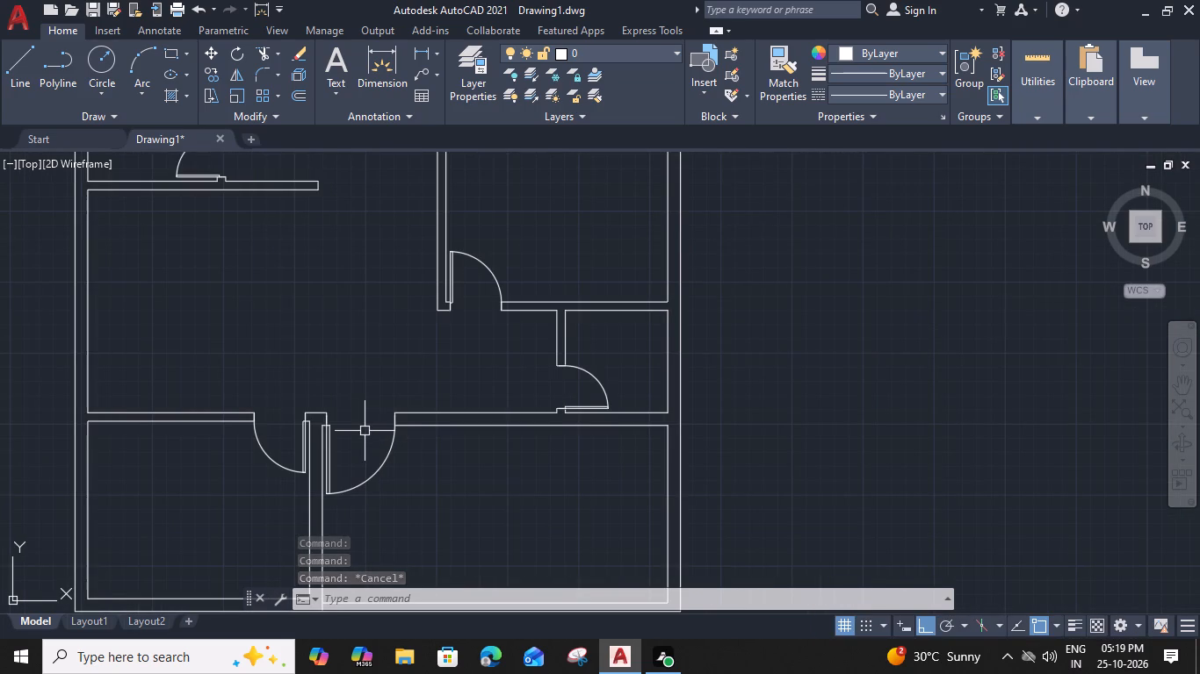
middle_drag(373, 419, 514, 425)
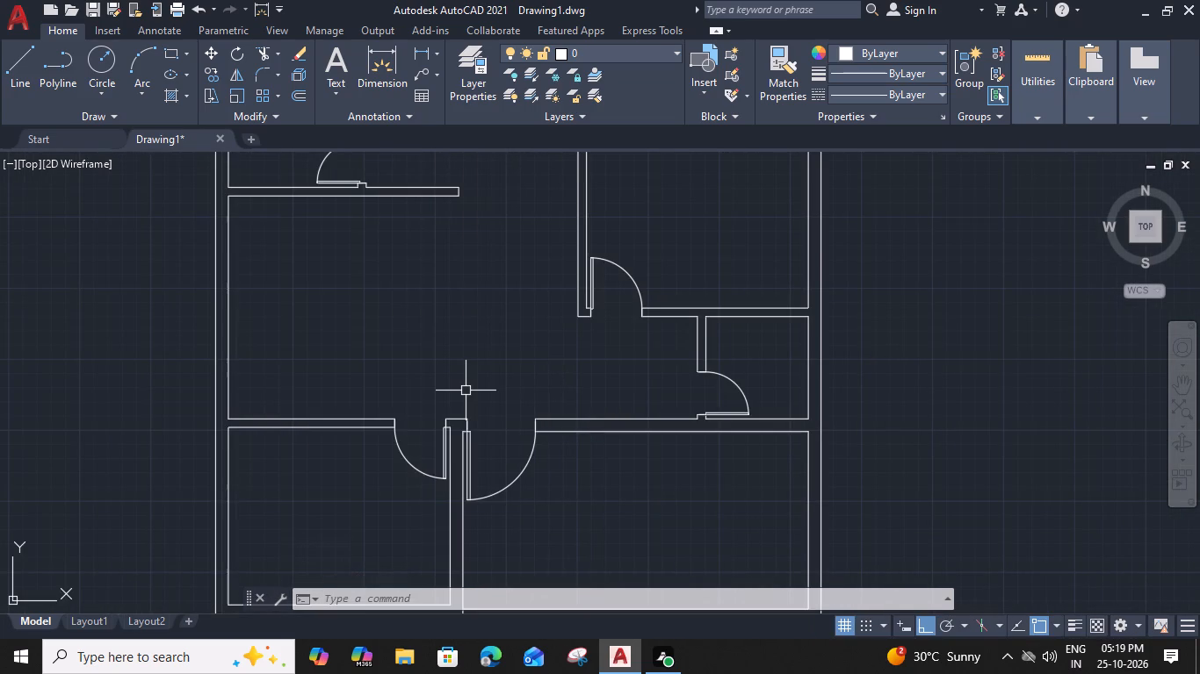
middle_drag(442, 401, 644, 432)
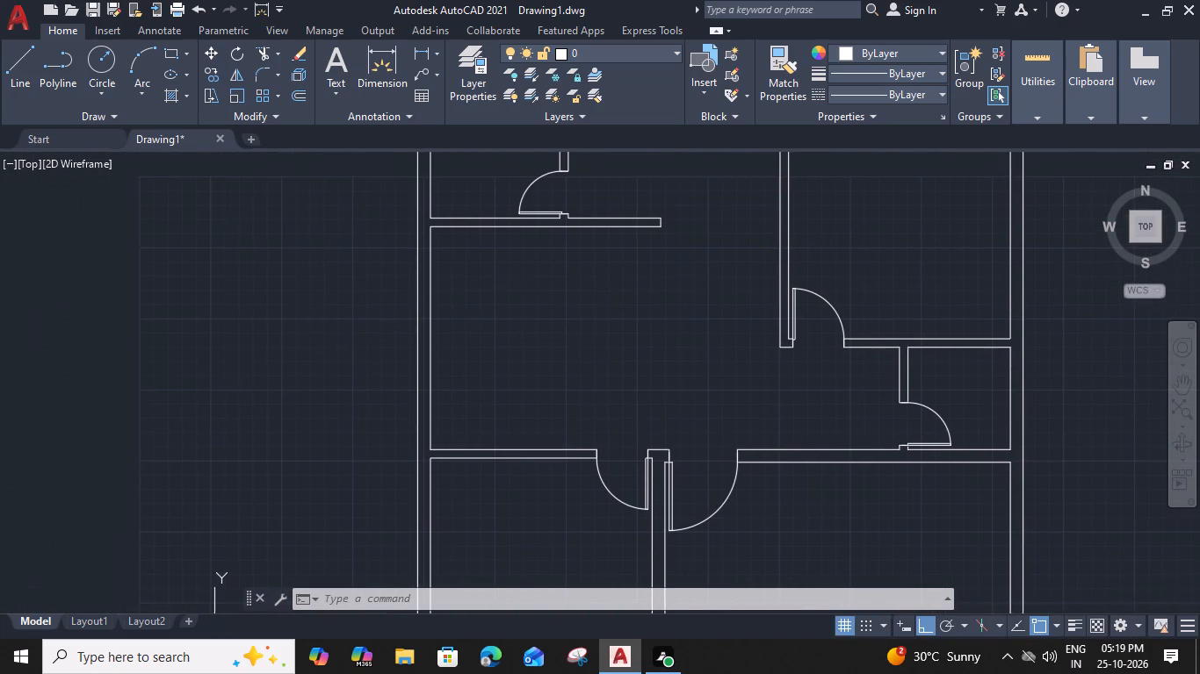
middle_drag(519, 347, 556, 220)
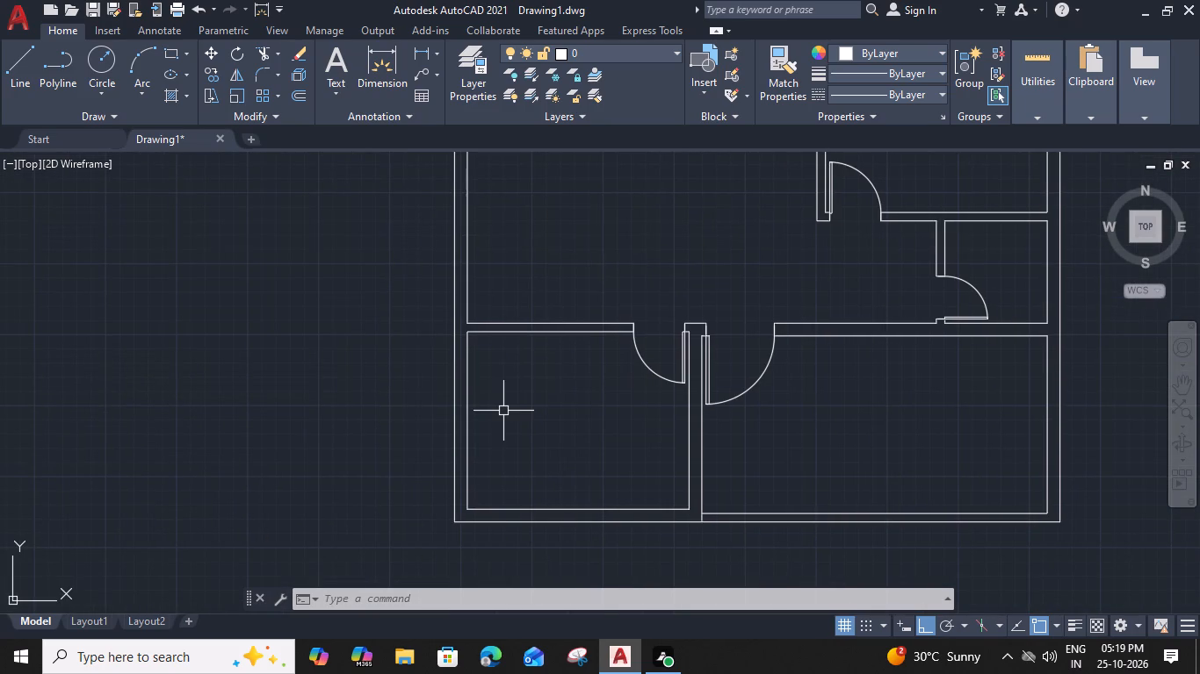
text(mt)
key(space)
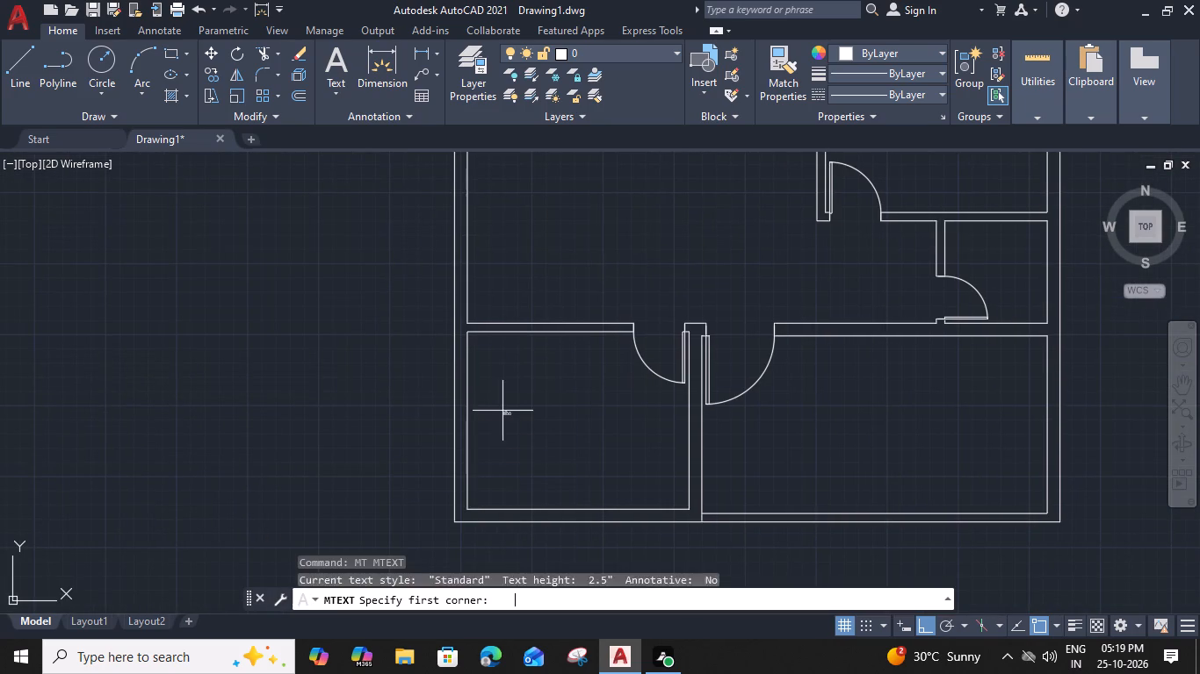
click(512, 391)
click(613, 416)
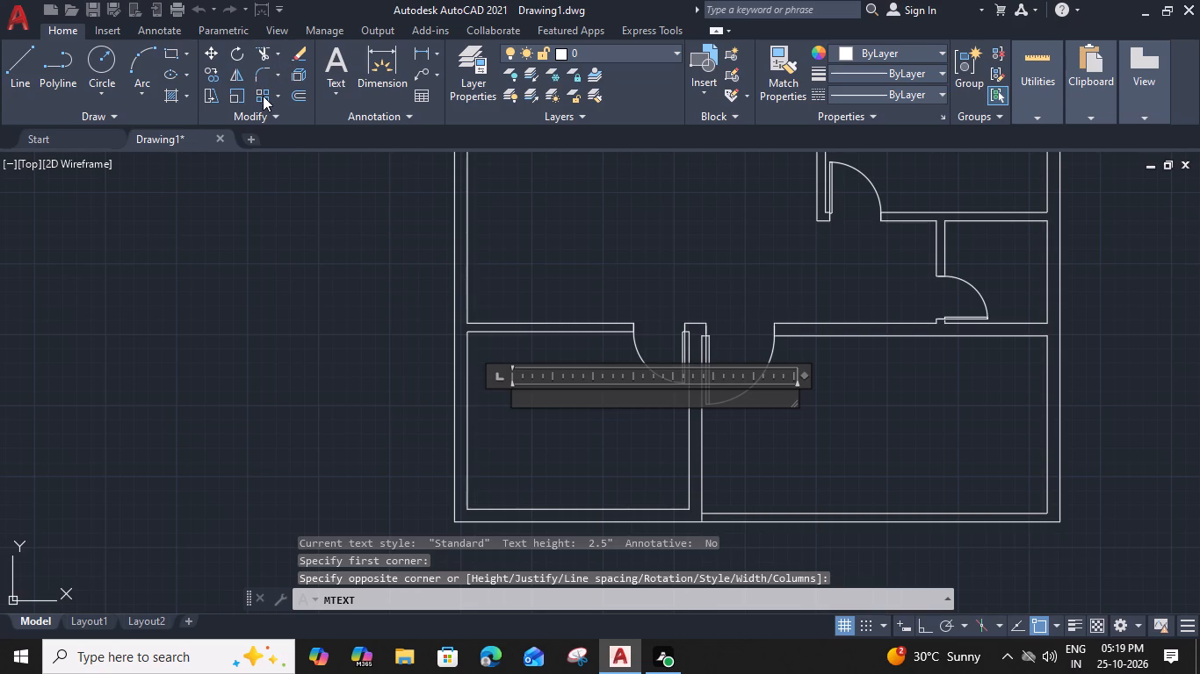
drag(204, 71, 93, 85)
text(8")
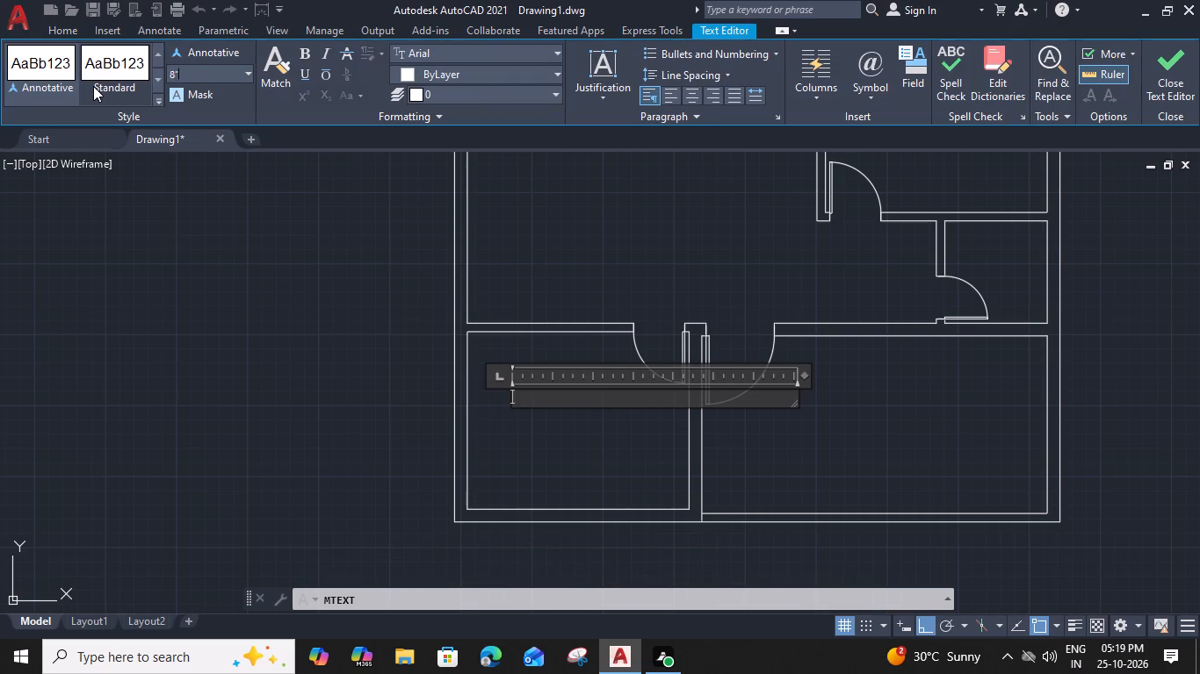
key(Return)
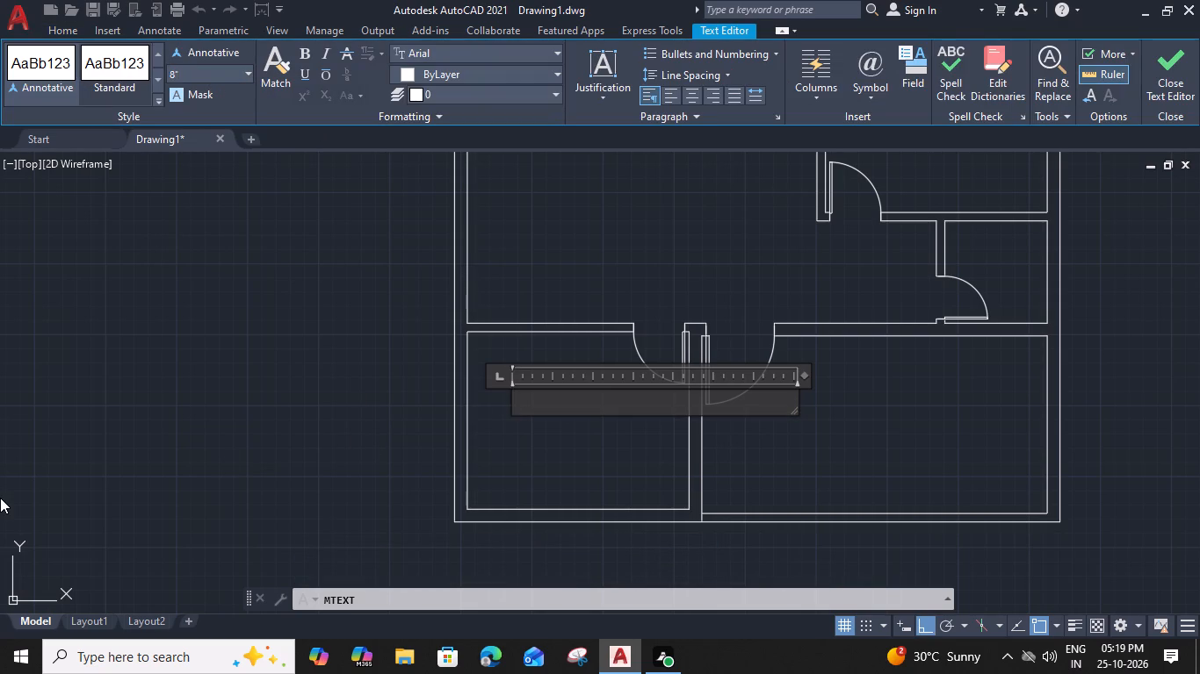
Enter KITCHEN in capitals as the bottom-left room's label and finish the text.
text(kitchen)
key(BackSpace)
key(BackSpace)
key(BackSpace)
key(BackSpace)
key(BackSpace)
key(BackSpace)
key(BackSpace)
key(BackSpace)
key(BackSpace)
key(BackSpace)
key(BackSpace)
key(BackSpace)
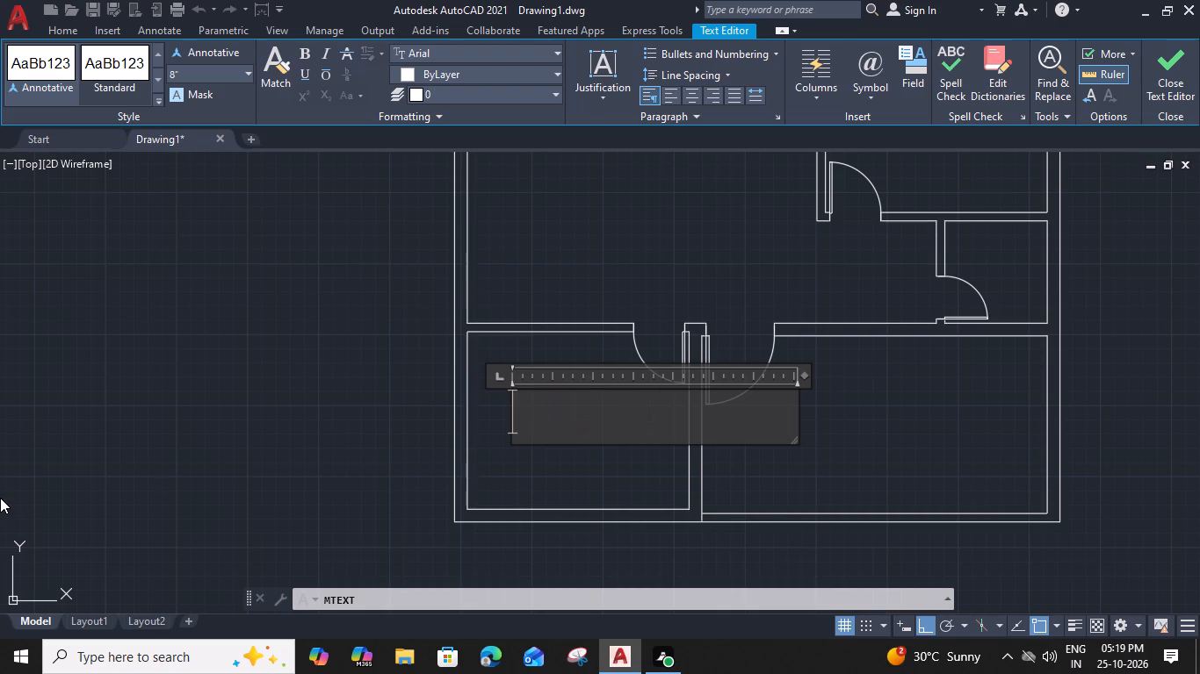
text(KIT)
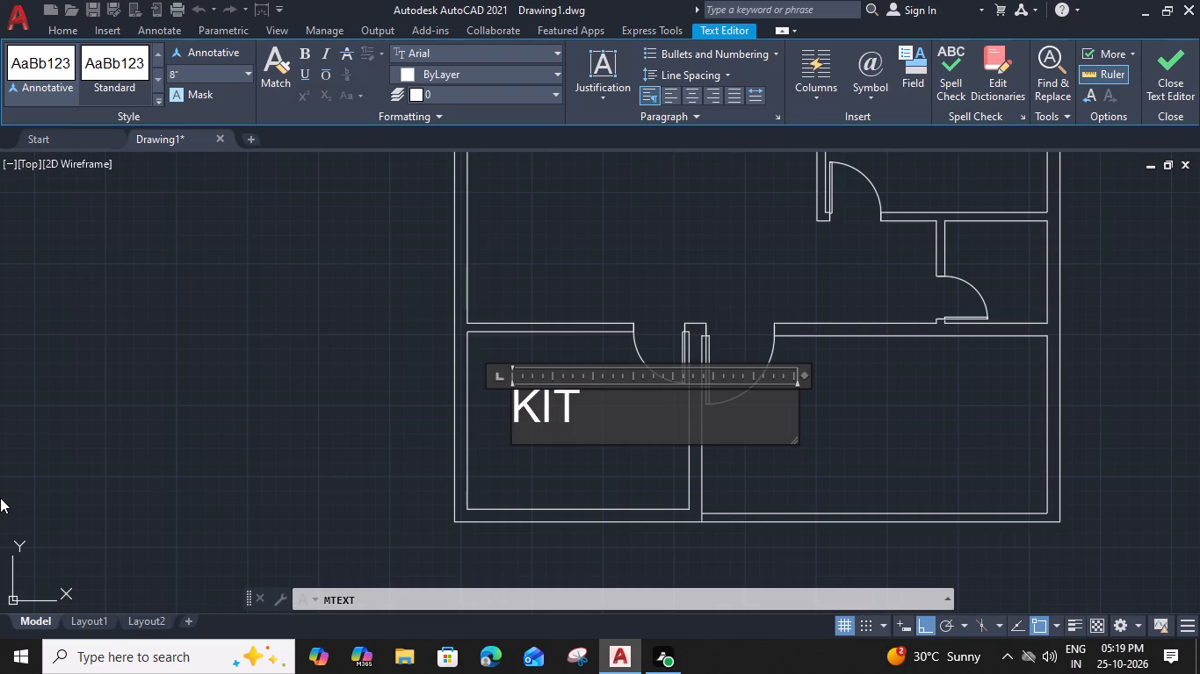
text(CHEN)
key(Return)
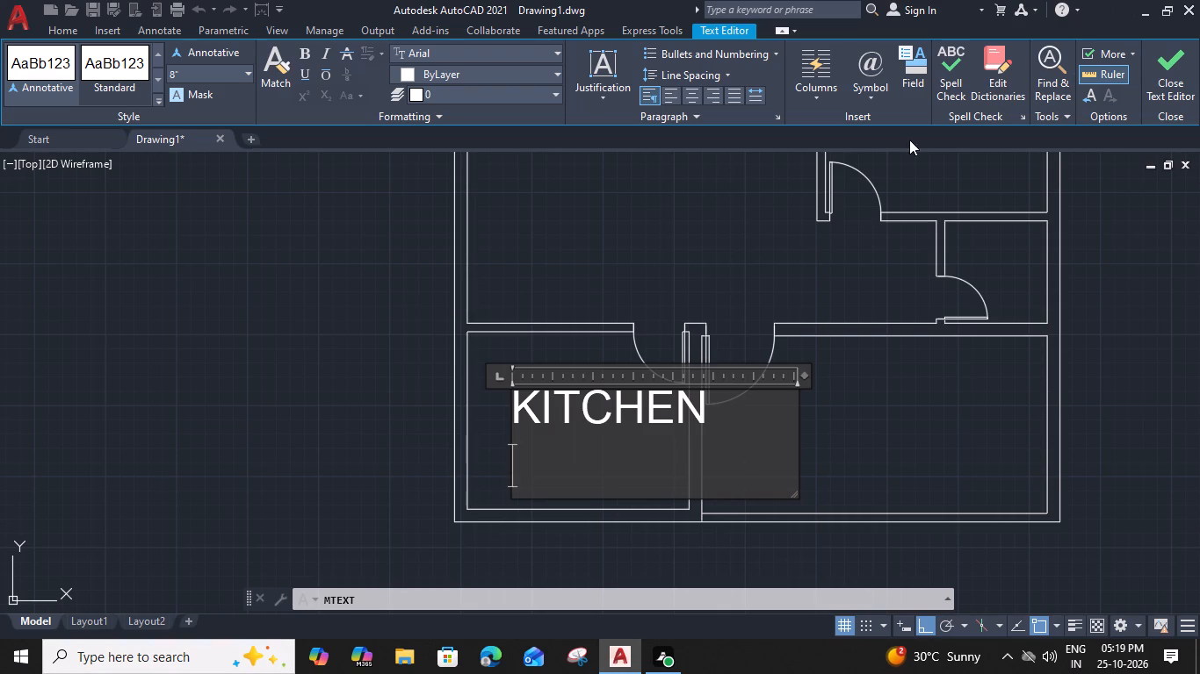
click(504, 428)
Measure the kitchen's inside width and depth.
key(m)
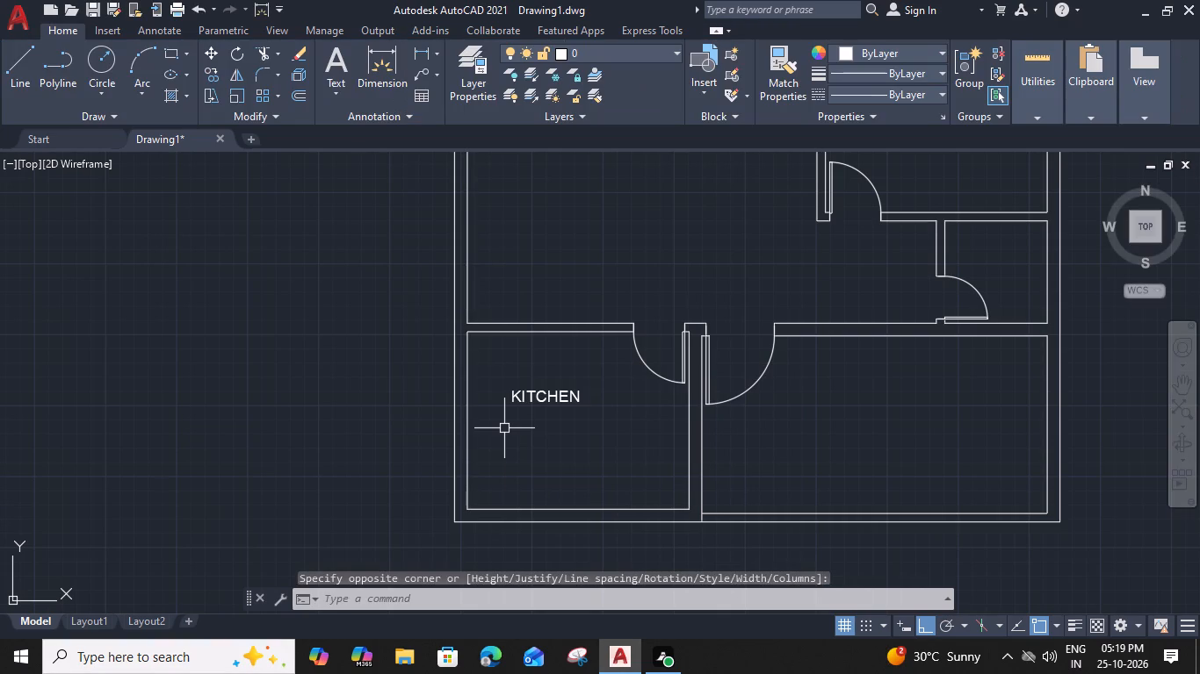
key(e)
key(a)
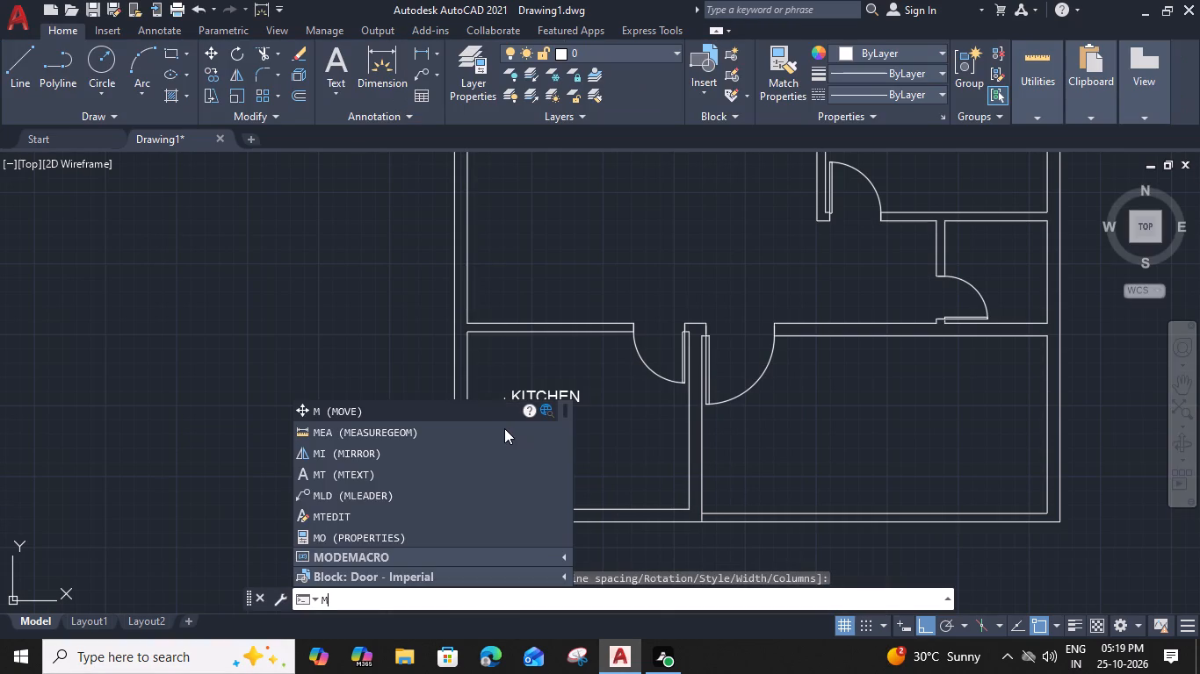
key(space)
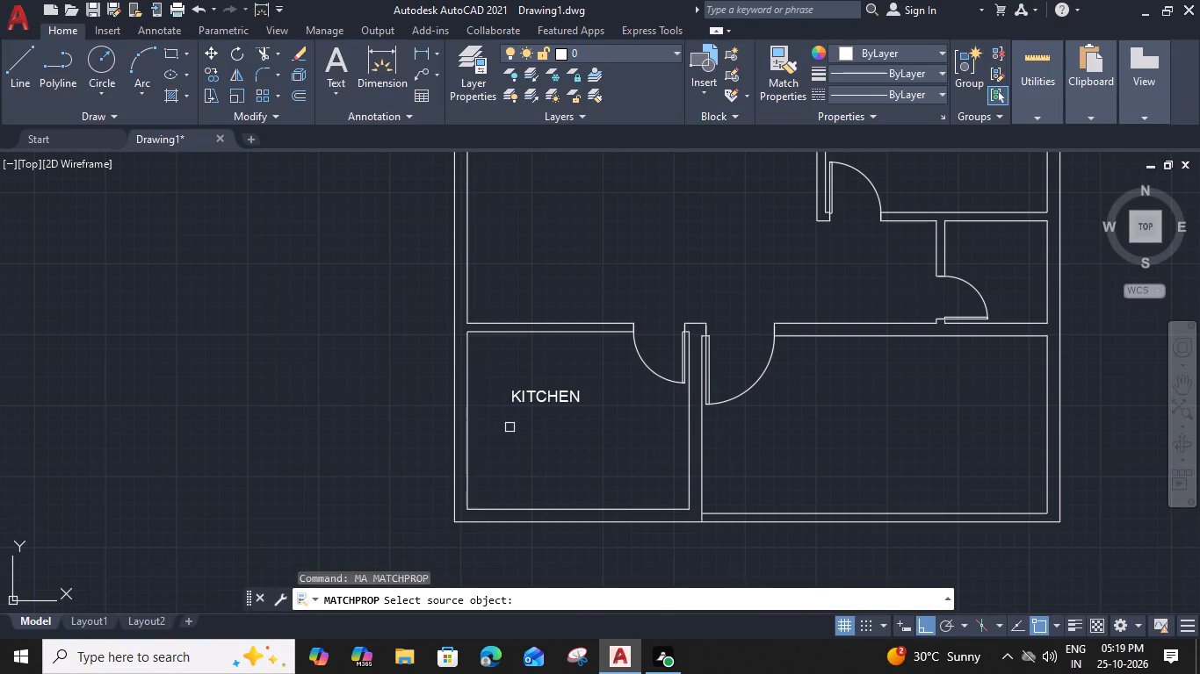
key(Escape)
text(MEA)
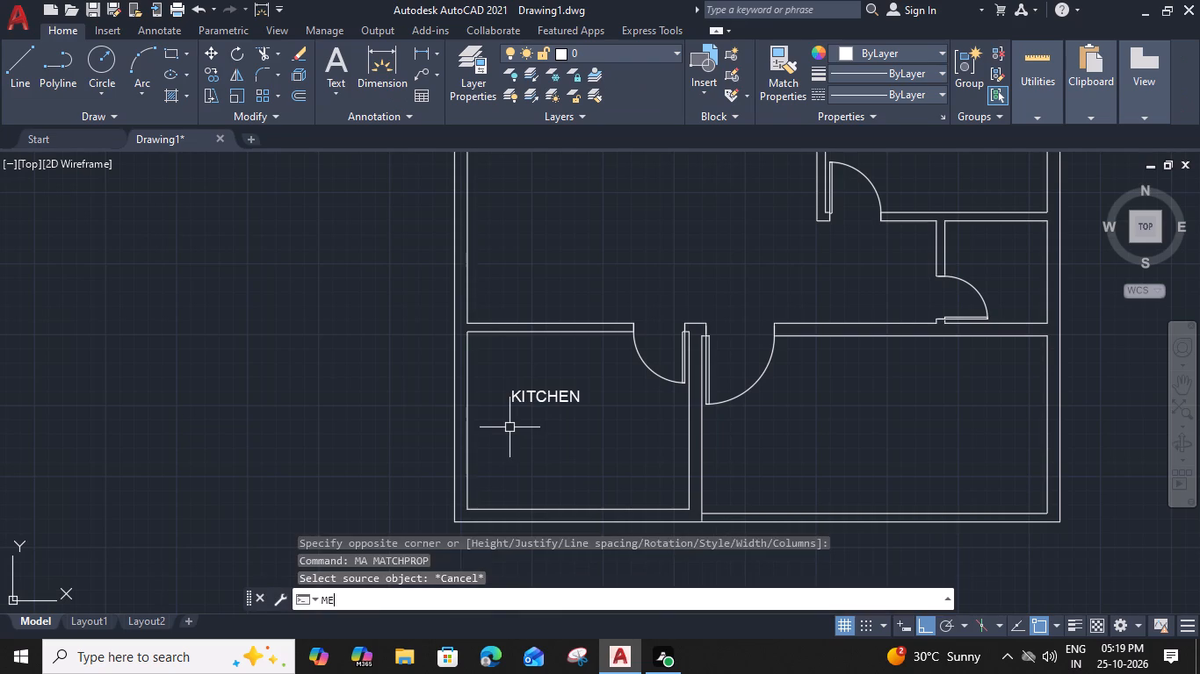
key(space)
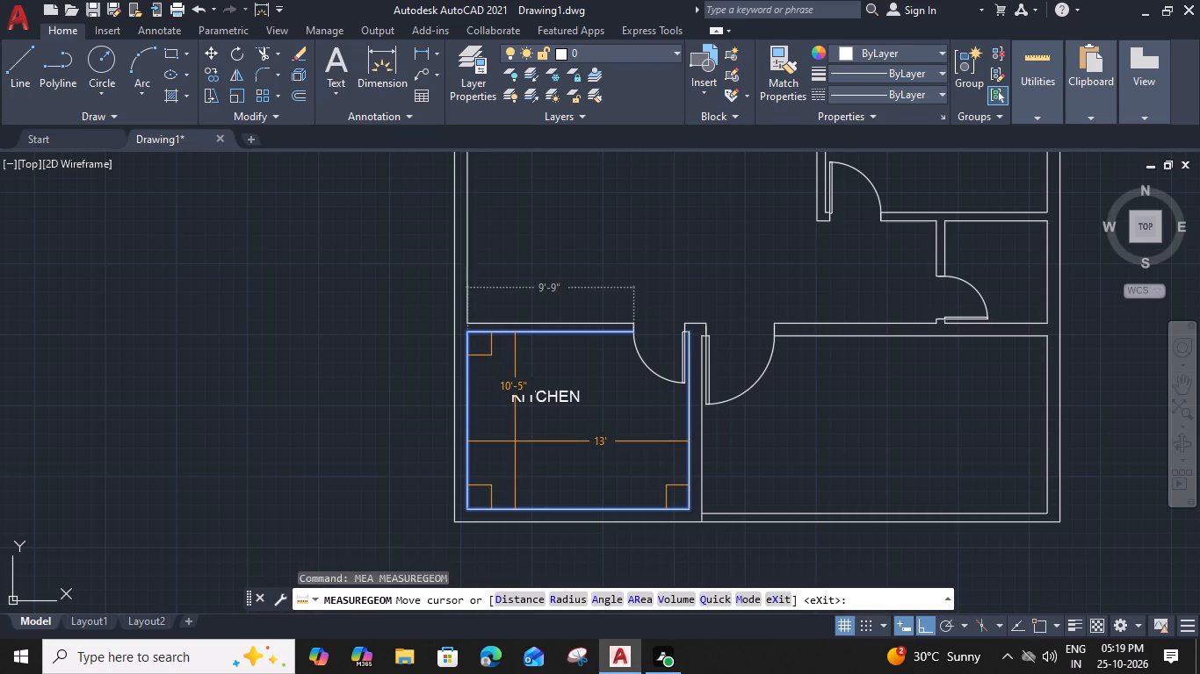
key(Escape)
Add a second line reading 13'-0"X11 below the room name in the KITCHEN label.
double_click(546, 398)
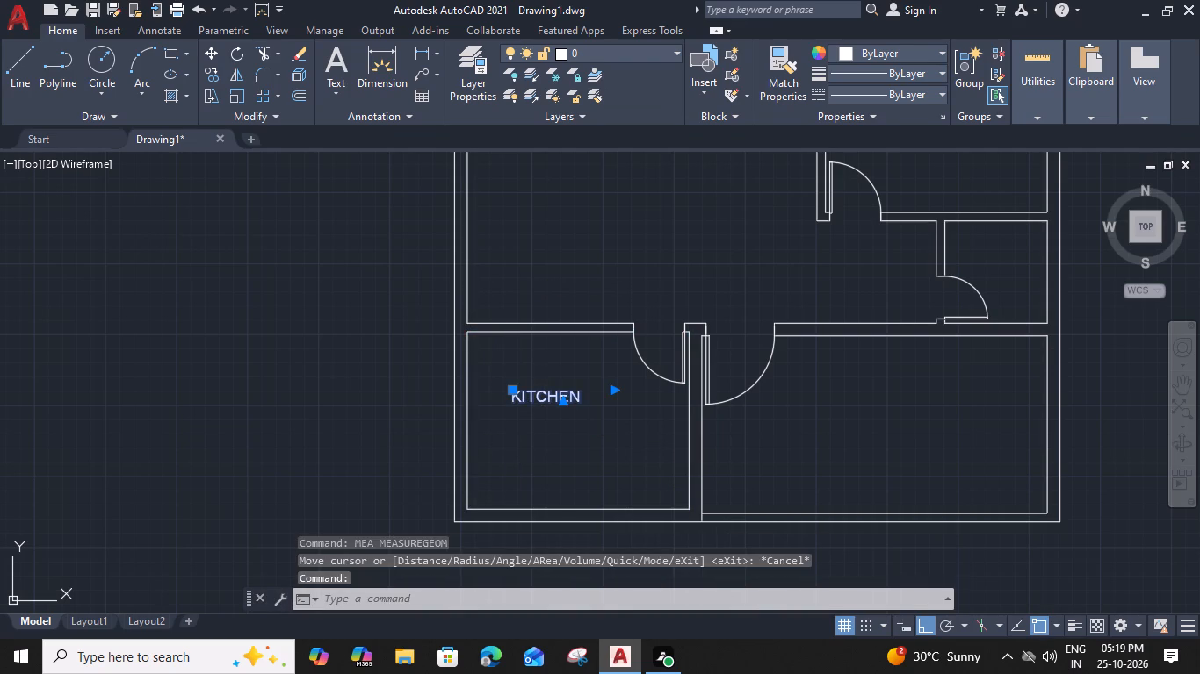
scroll(548, 393, up, 2)
click(633, 409)
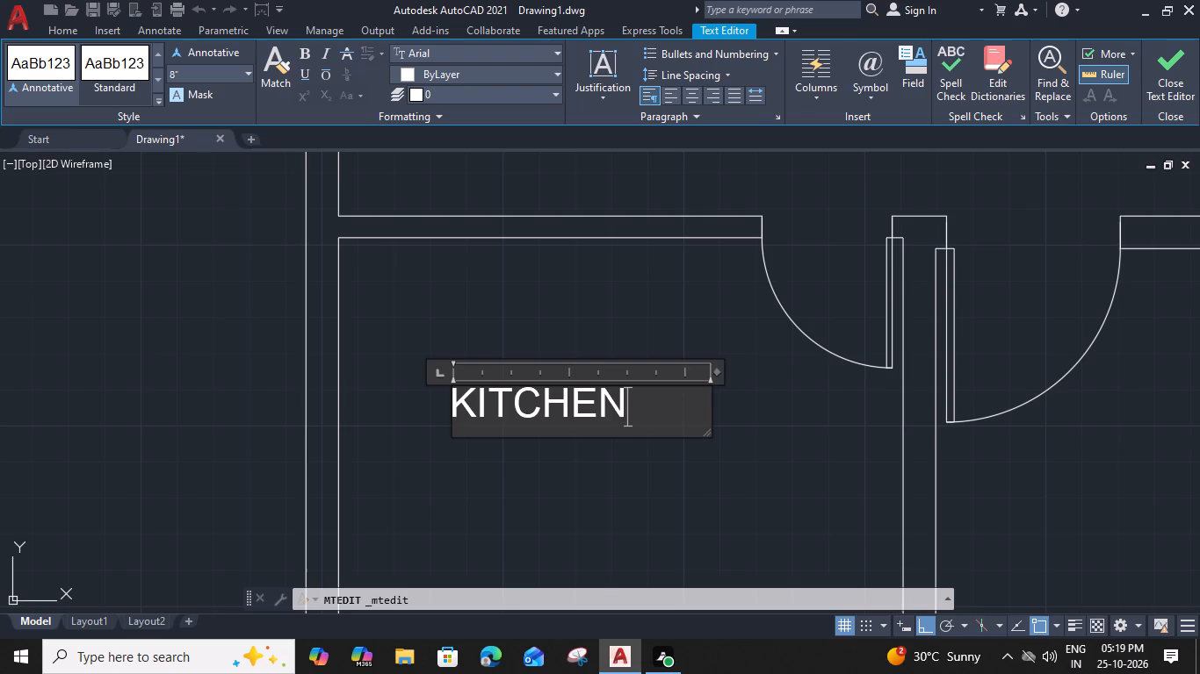
key(Return)
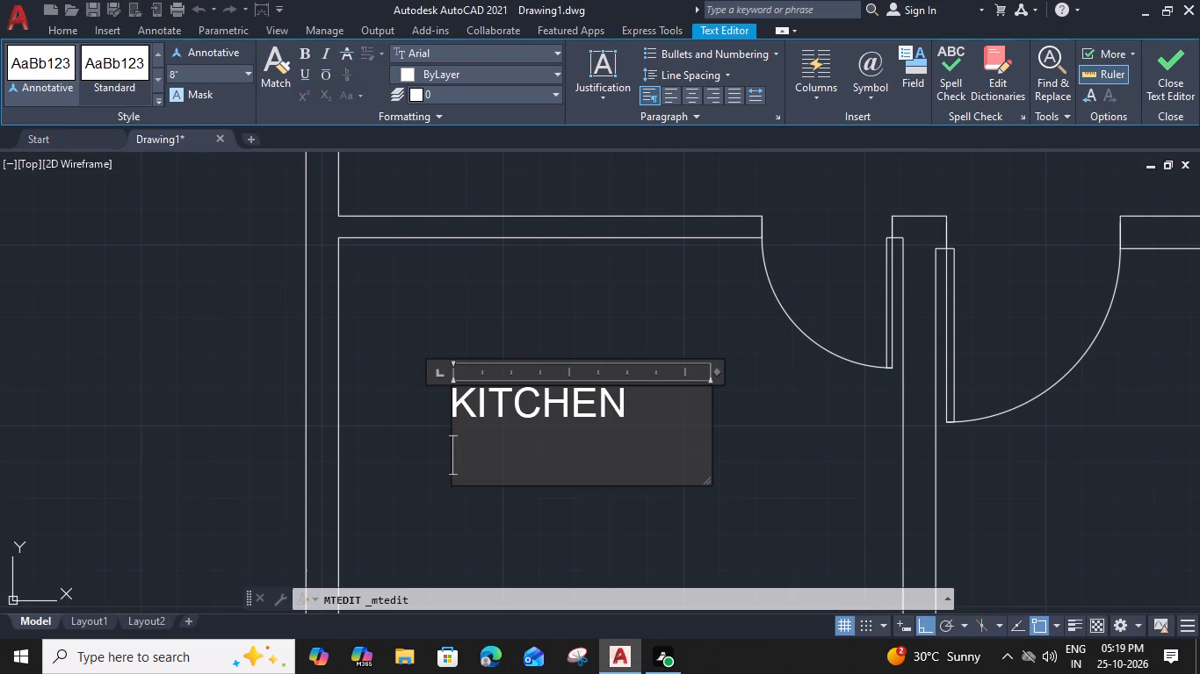
text(13)
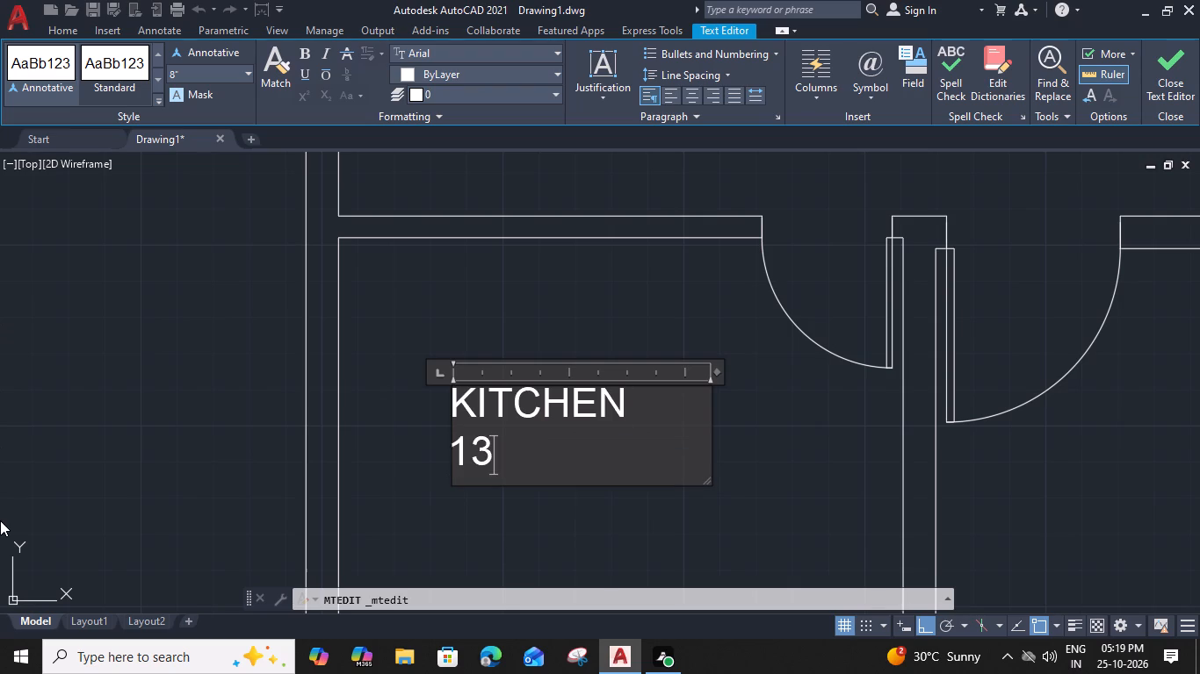
text('-0)
key(shift+quotedbl)
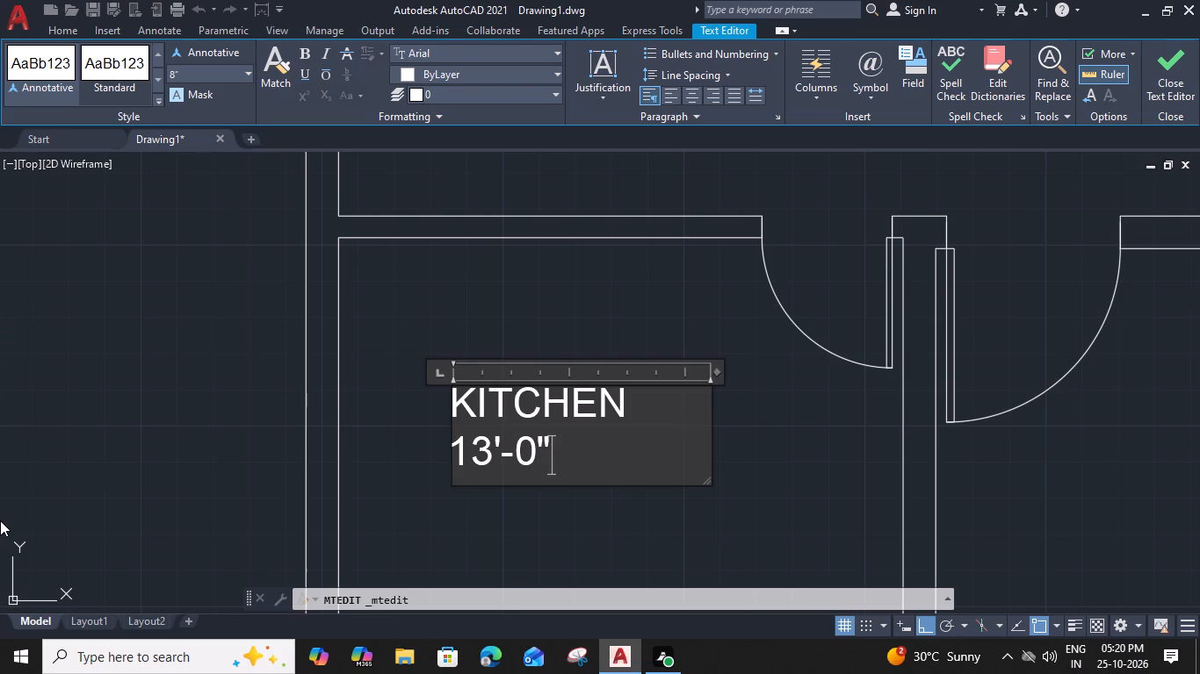
key(x)
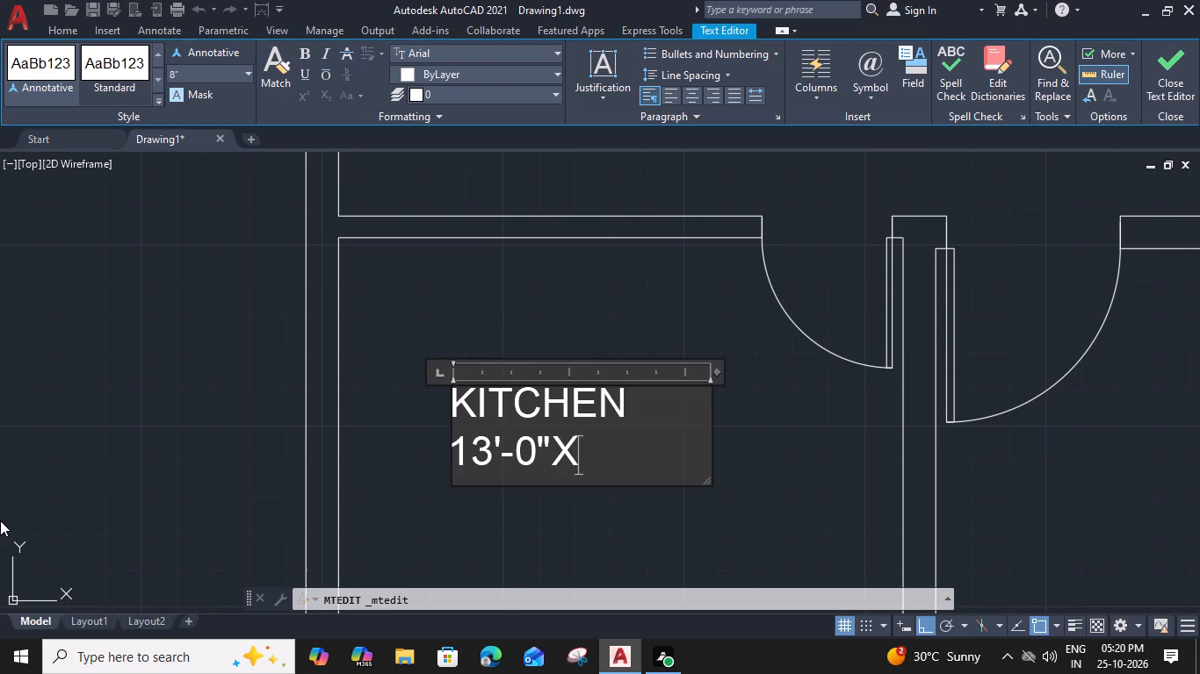
text(11)
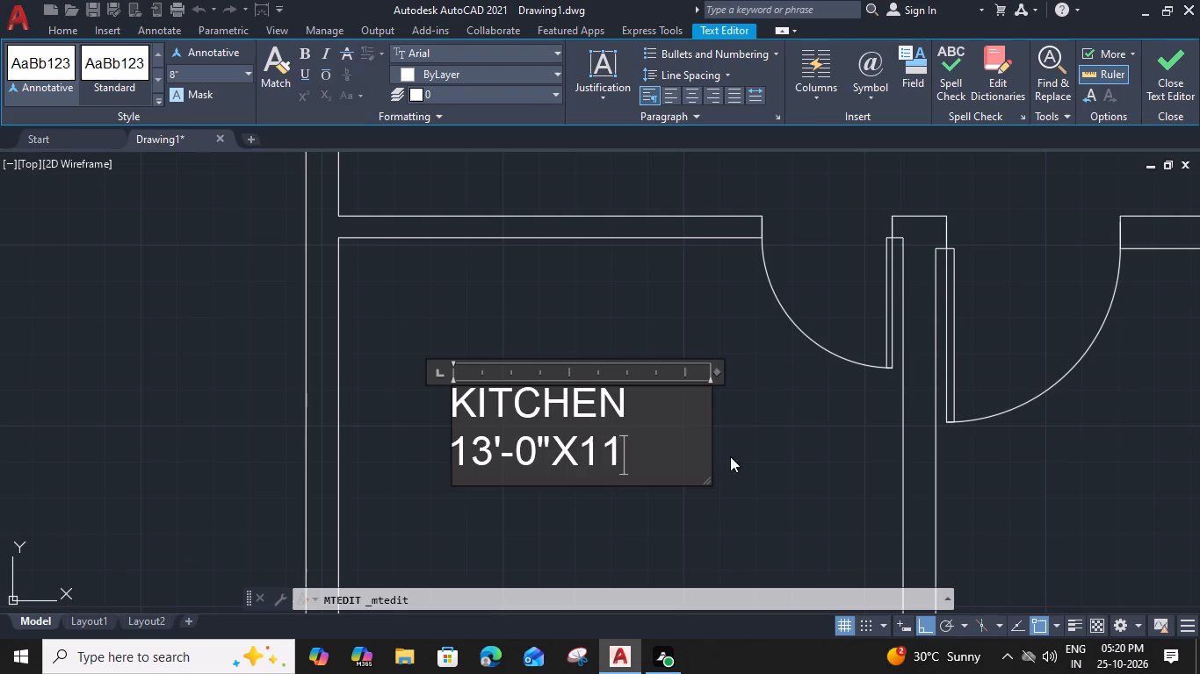
click(771, 514)
Check the kitchen's inside depth with a quick measurement.
key(m)
text(EA)
key(space)
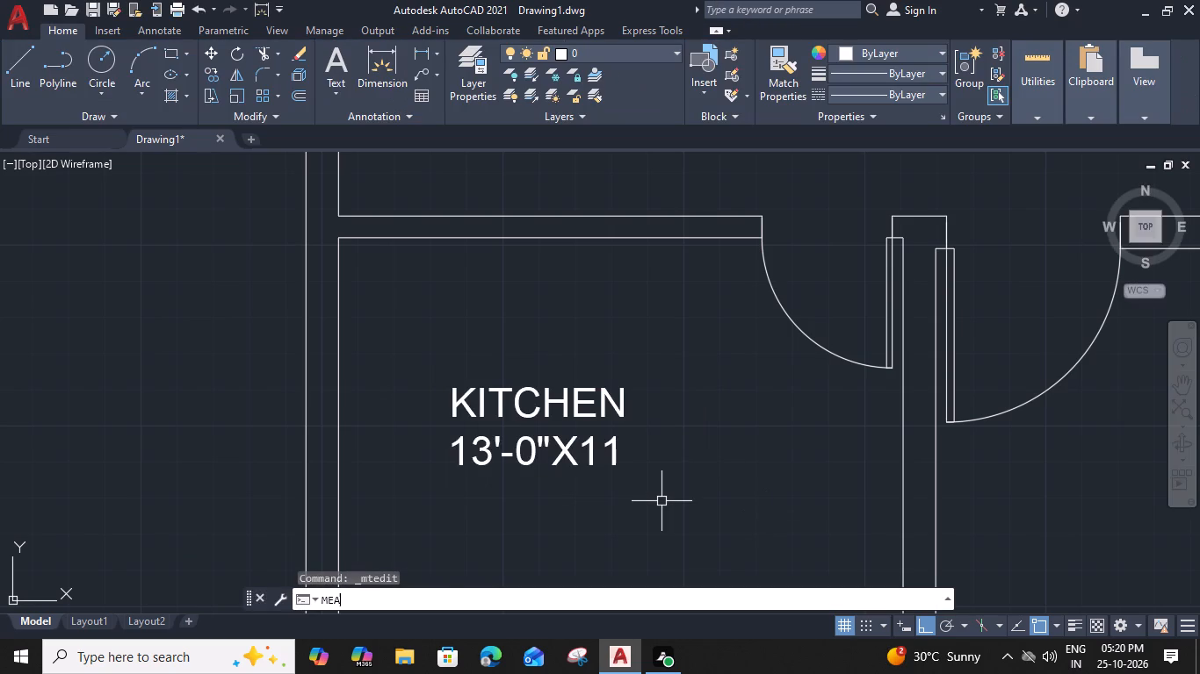
scroll(661, 501, down, 1)
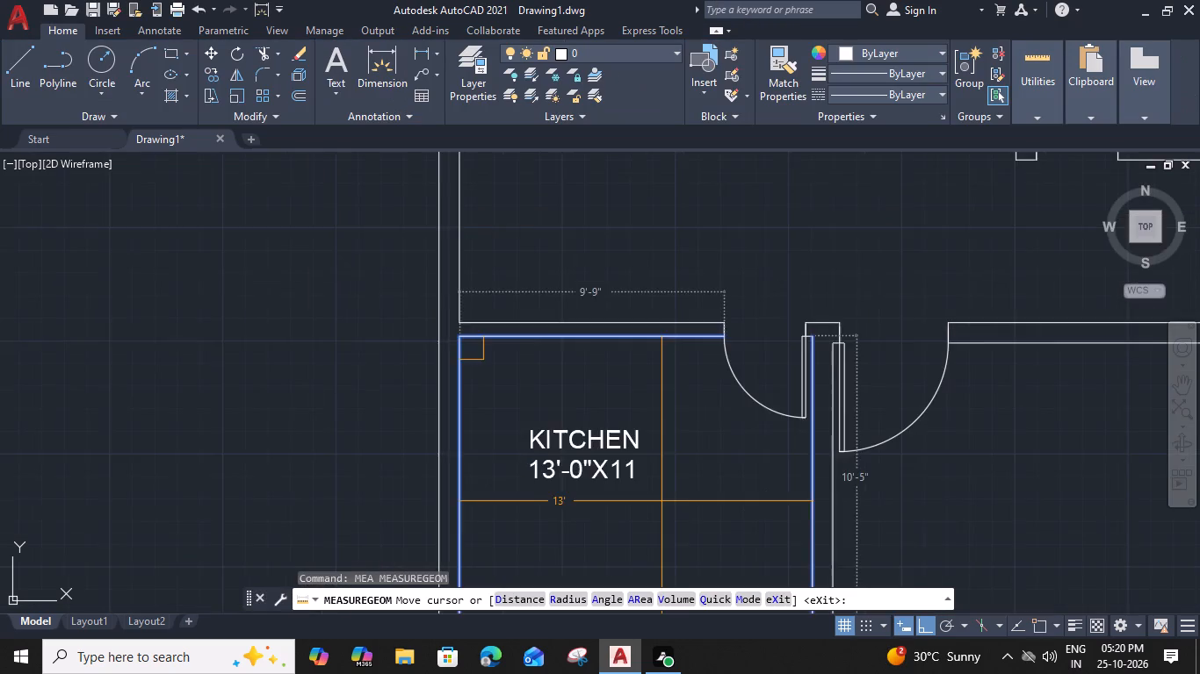
middle_drag(661, 501, 682, 340)
key(Escape)
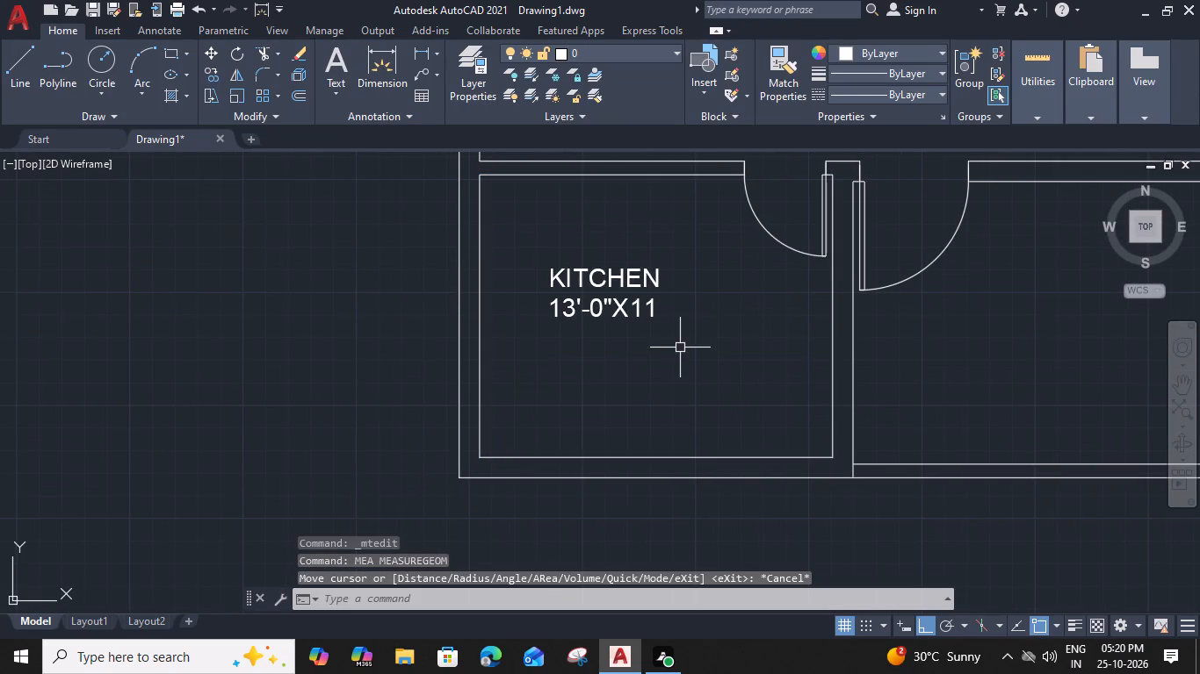
Correct the size line of the KITCHEN label to 13'-0"X10'-5".
double_click(627, 315)
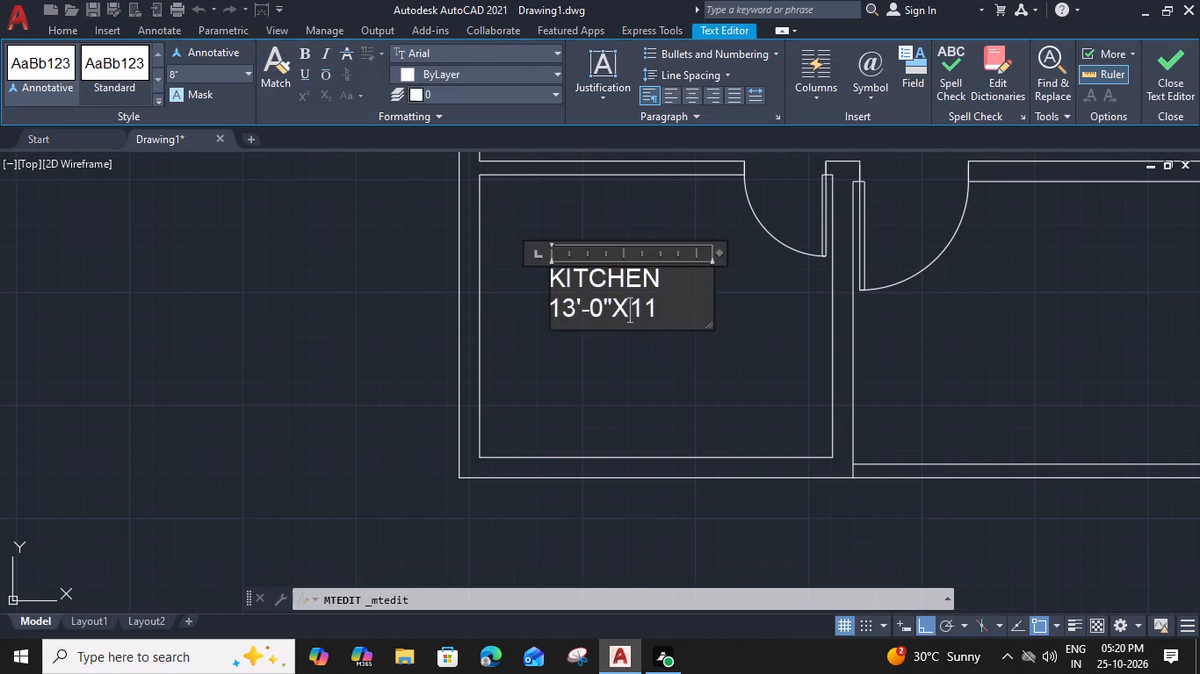
scroll(626, 279, up, 3)
drag(746, 406, 722, 406)
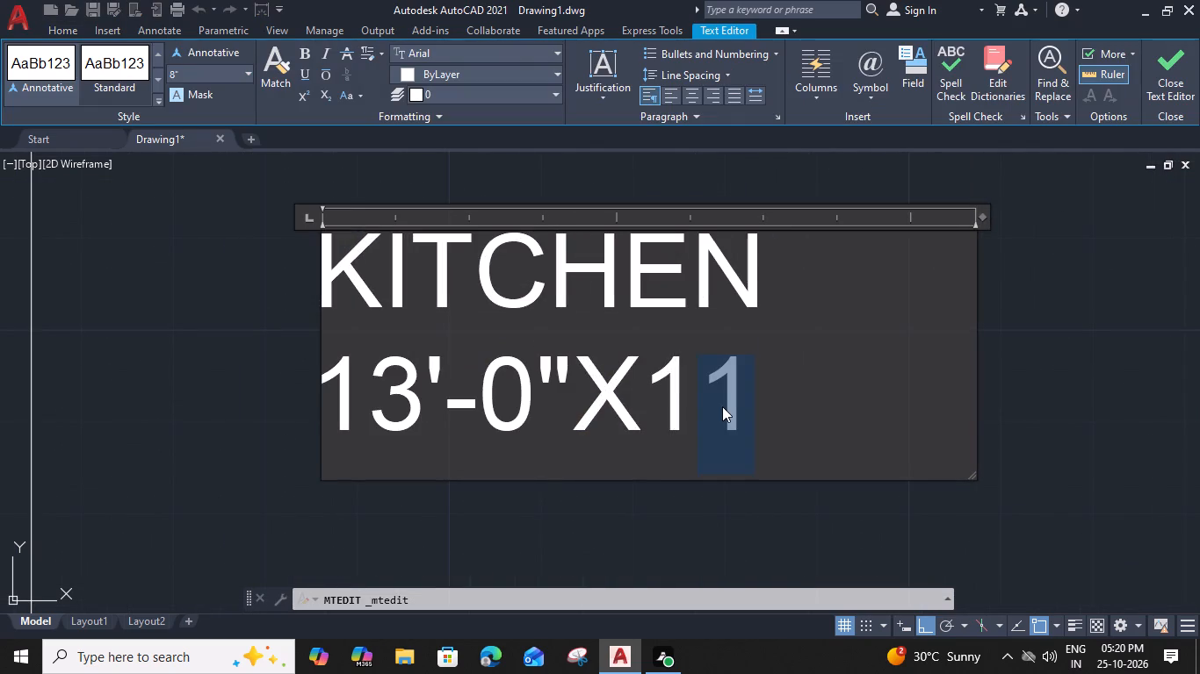
key(0)
key(apostrophe)
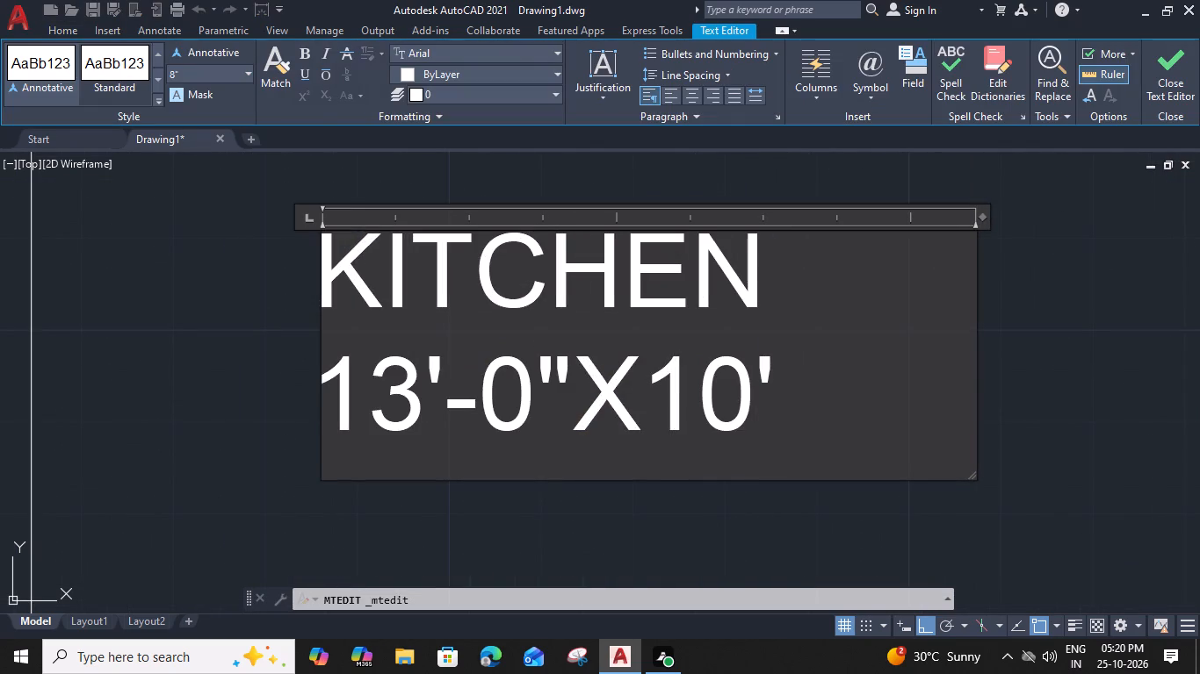
text(-5)
key(shift+quotedbl)
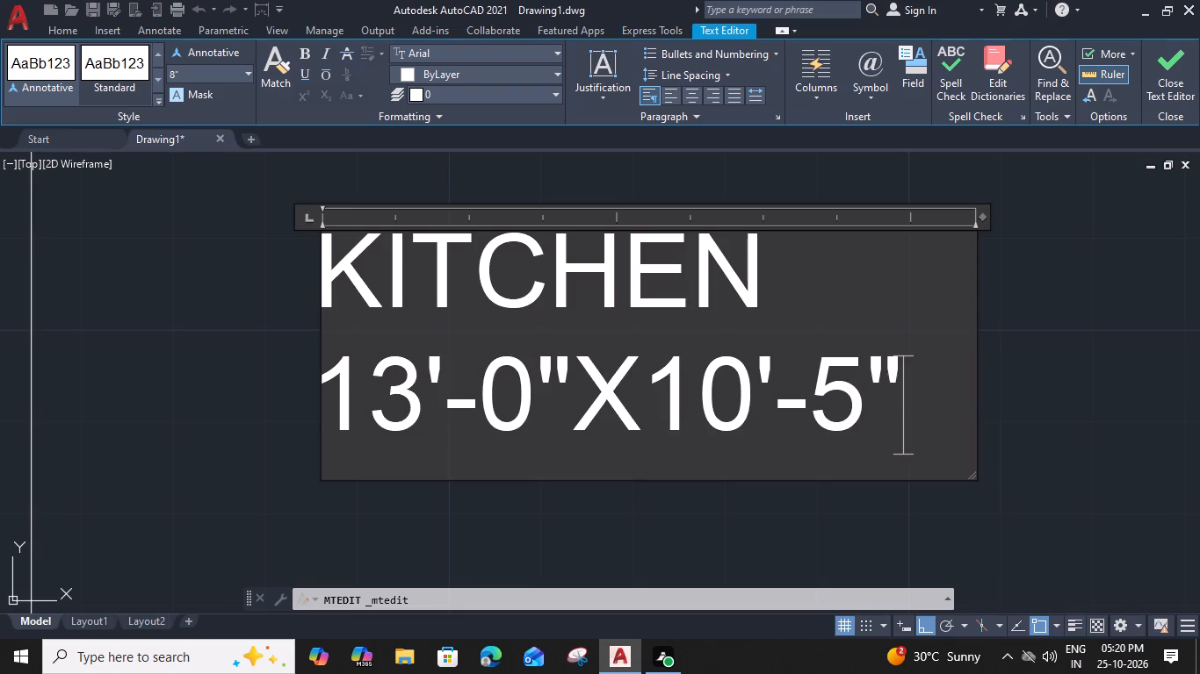
Indent KITCHEN by two spaces to centre it over the size line, and narrow the text box to fit.
click(322, 299)
key(space)
key(space)
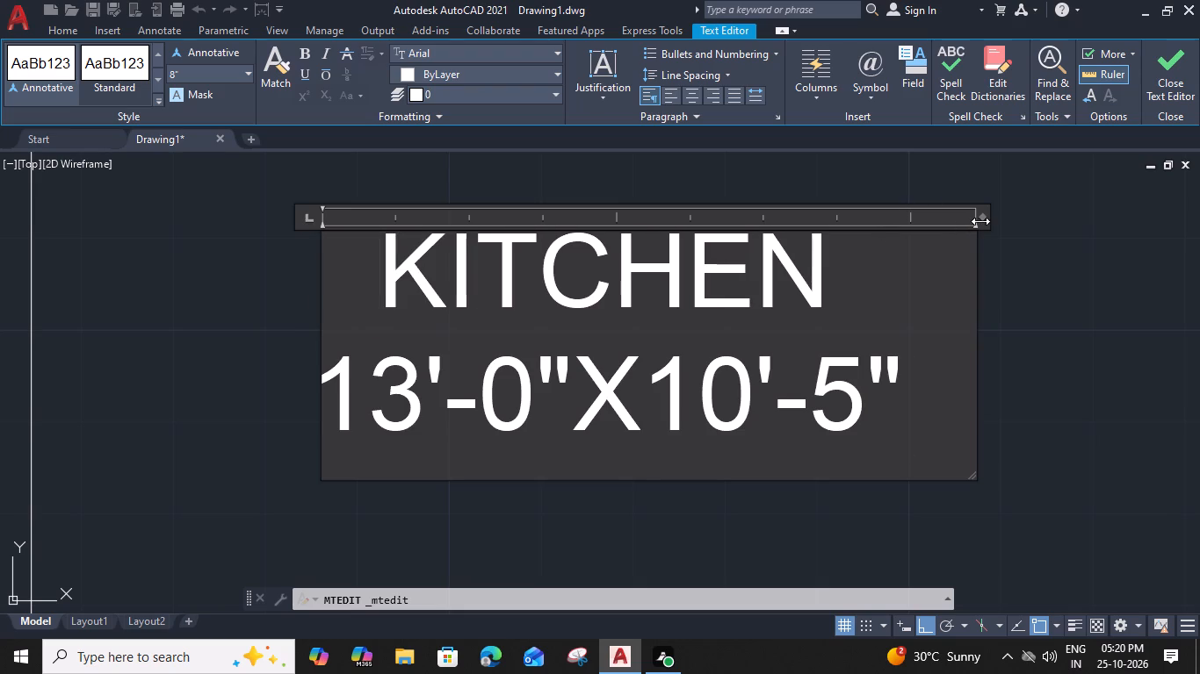
drag(980, 221, 907, 219)
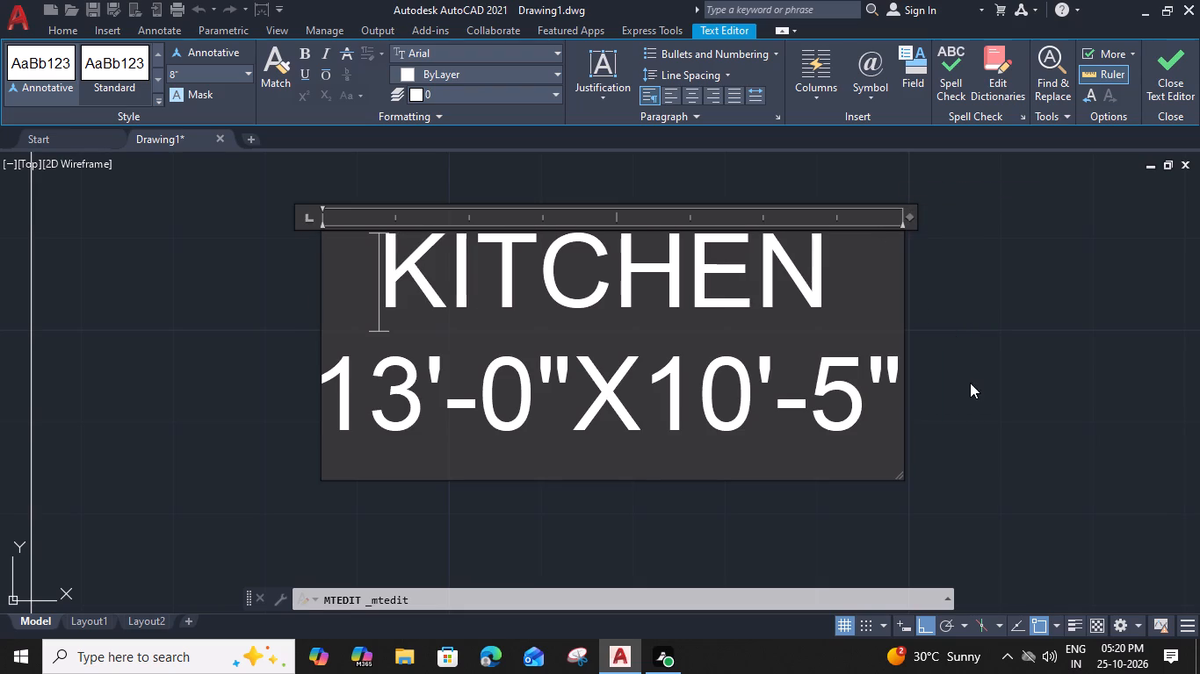
click(970, 383)
Copy the KITCHEN label straight up into the top-left room.
scroll(970, 383, down, 2)
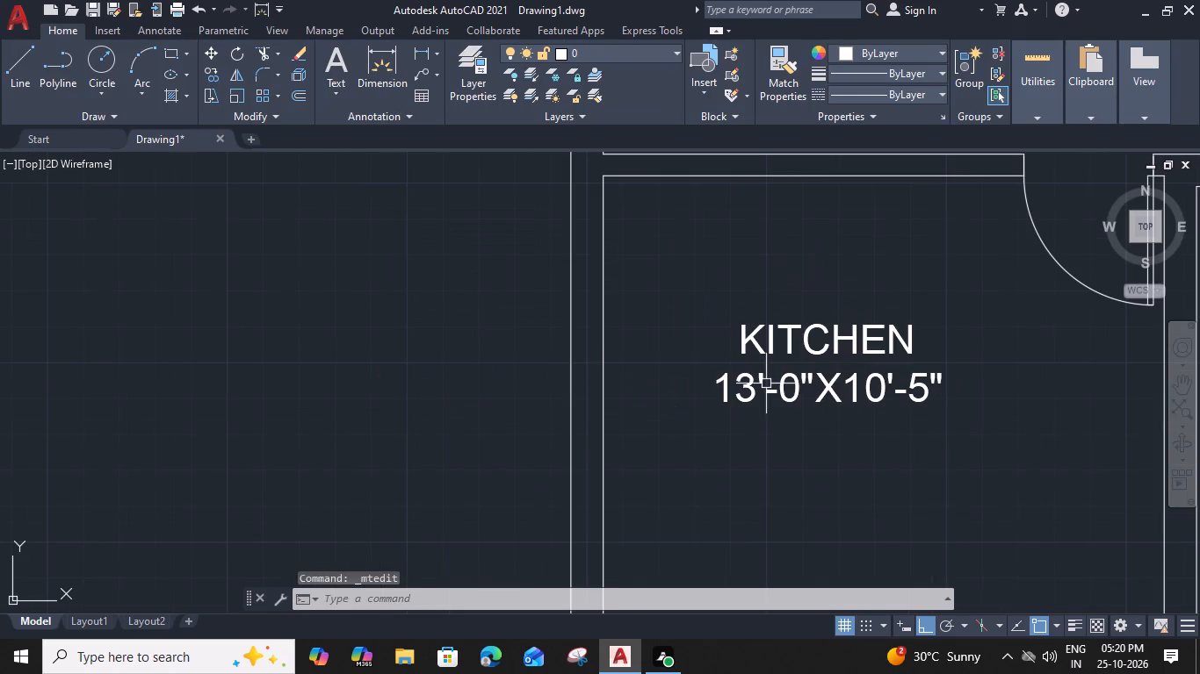
click(729, 378)
text(CO)
key(space)
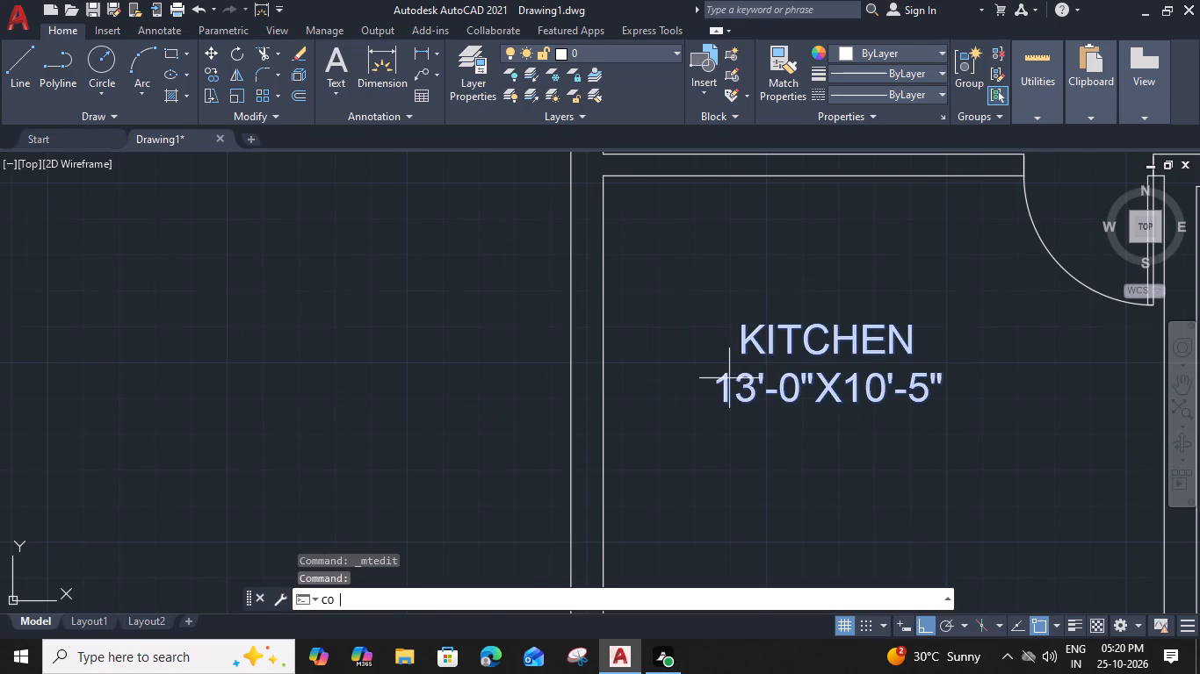
click(719, 398)
scroll(719, 398, down, 2)
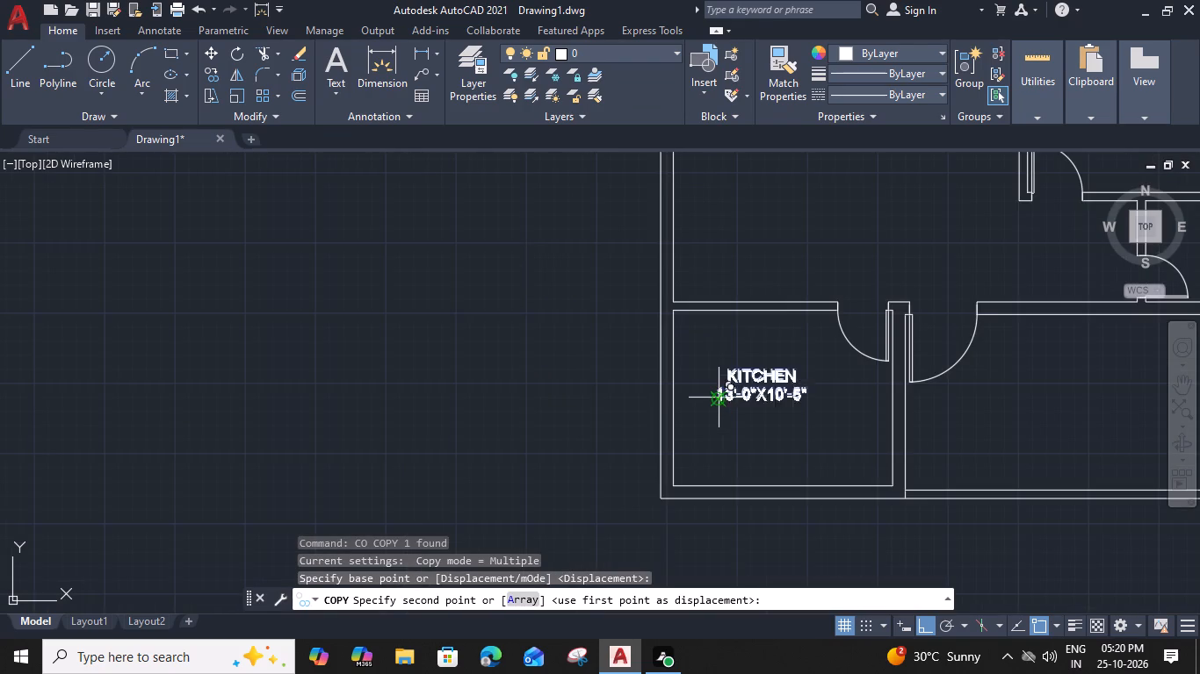
middle_drag(723, 274, 692, 540)
middle_drag(716, 221, 705, 333)
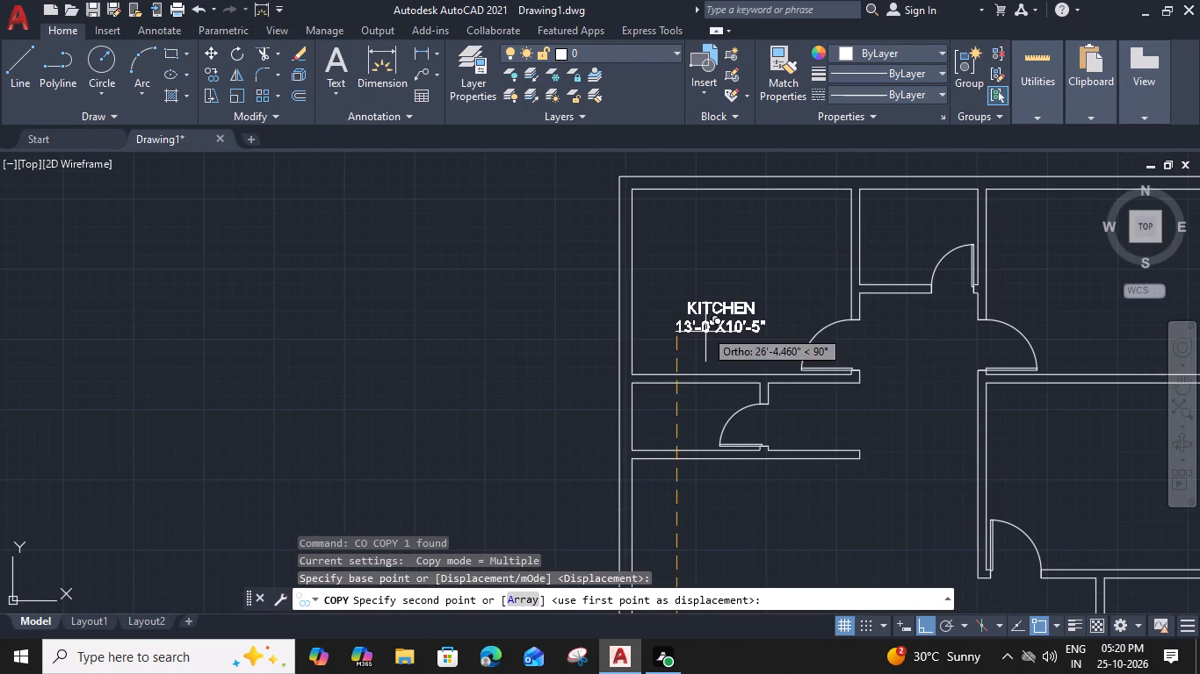
click(705, 306)
key(Escape)
Change the room name in the top-left room's copied label to BEDROOM.
double_click(705, 297)
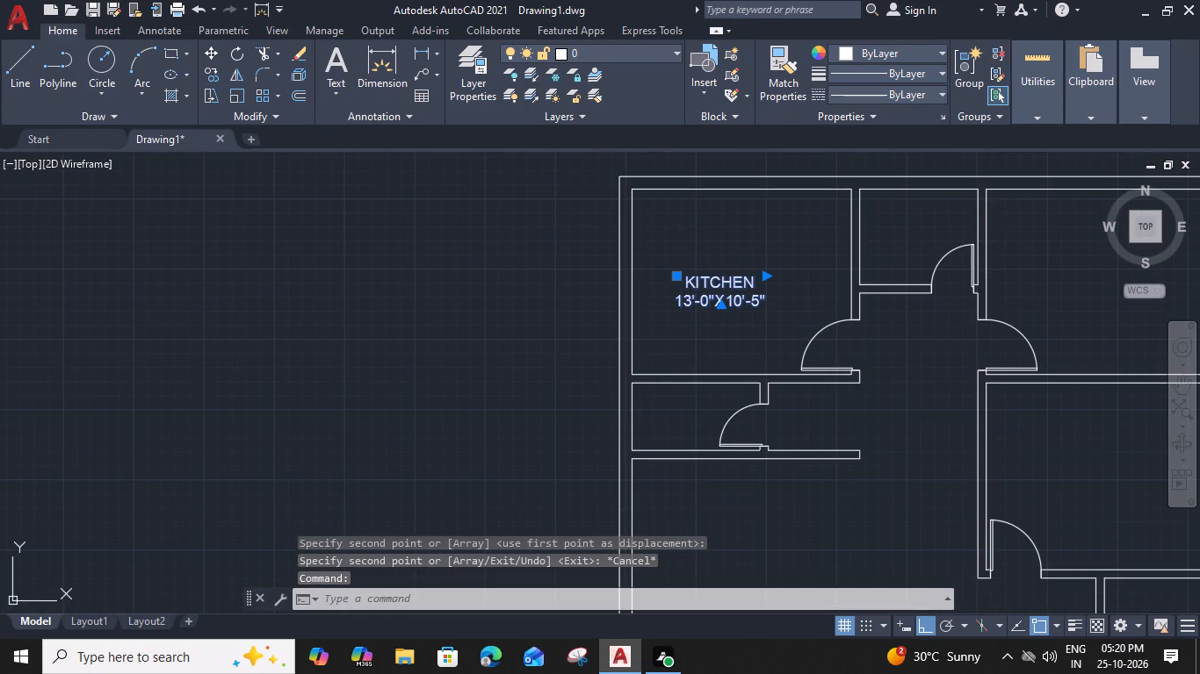
scroll(733, 259, up, 1)
drag(769, 298, 724, 301)
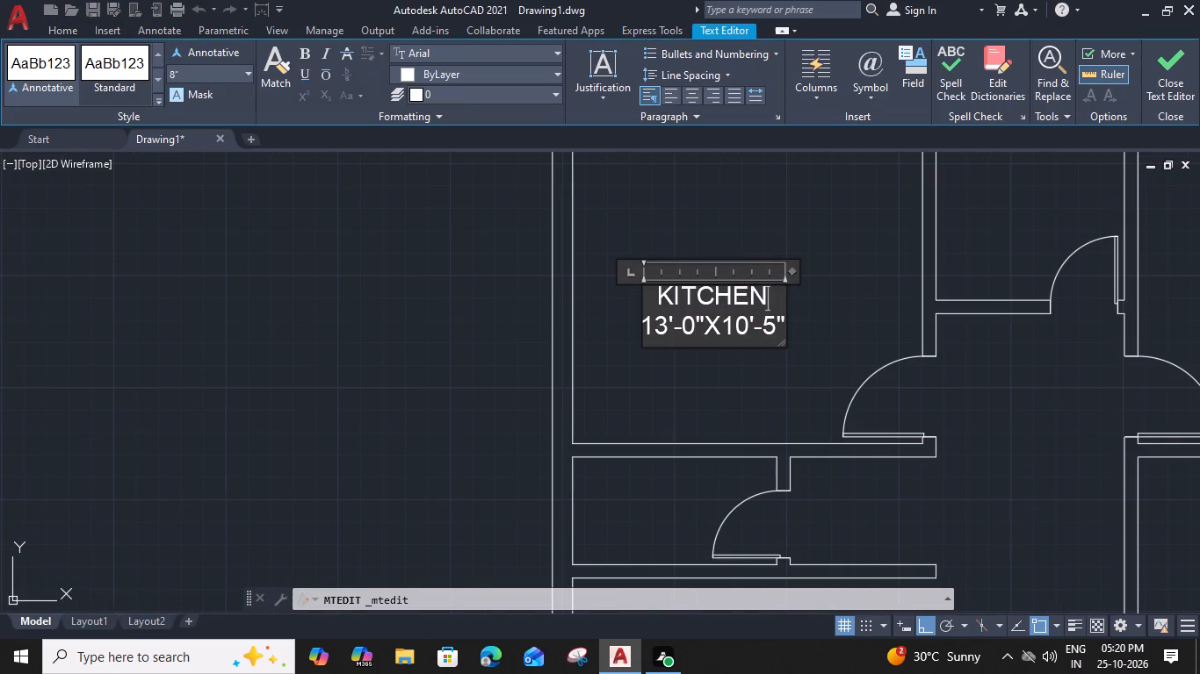
drag(724, 301, 654, 296)
click(654, 296)
drag(765, 298, 613, 288)
text(BEDROOM)
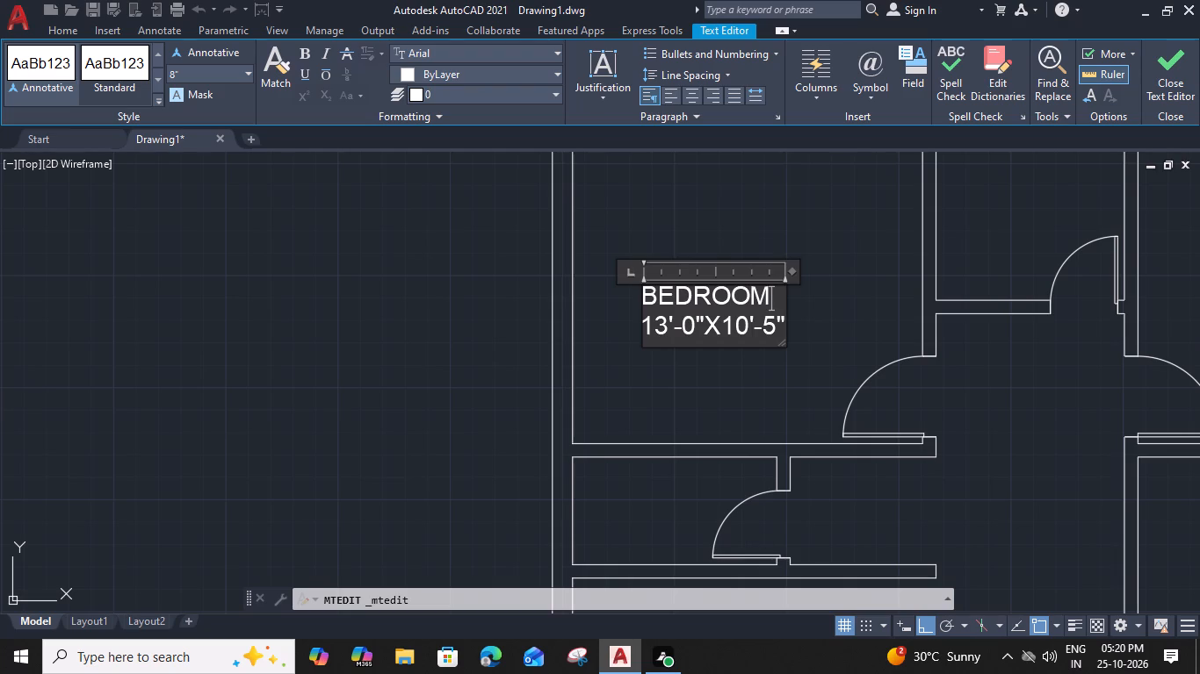
Change the size line of the top-left BEDROOM label to 13'-0"X11'-0".
middle_drag(698, 363, 638, 380)
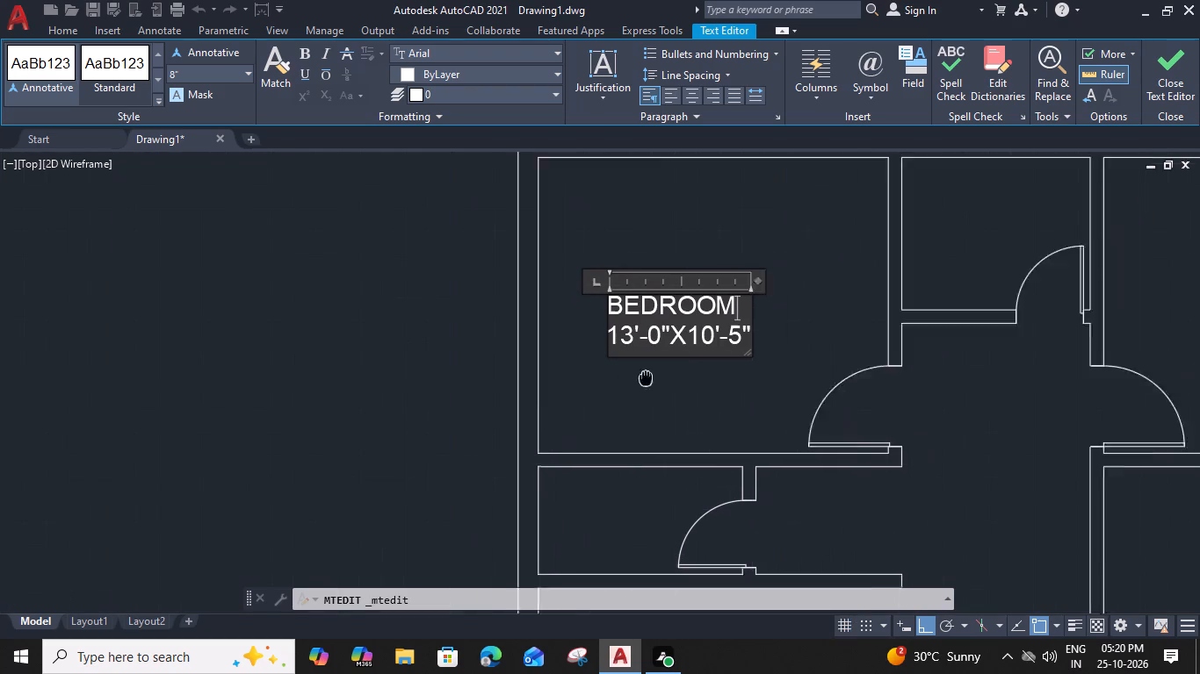
middle_drag(638, 380, 635, 381)
click(679, 348)
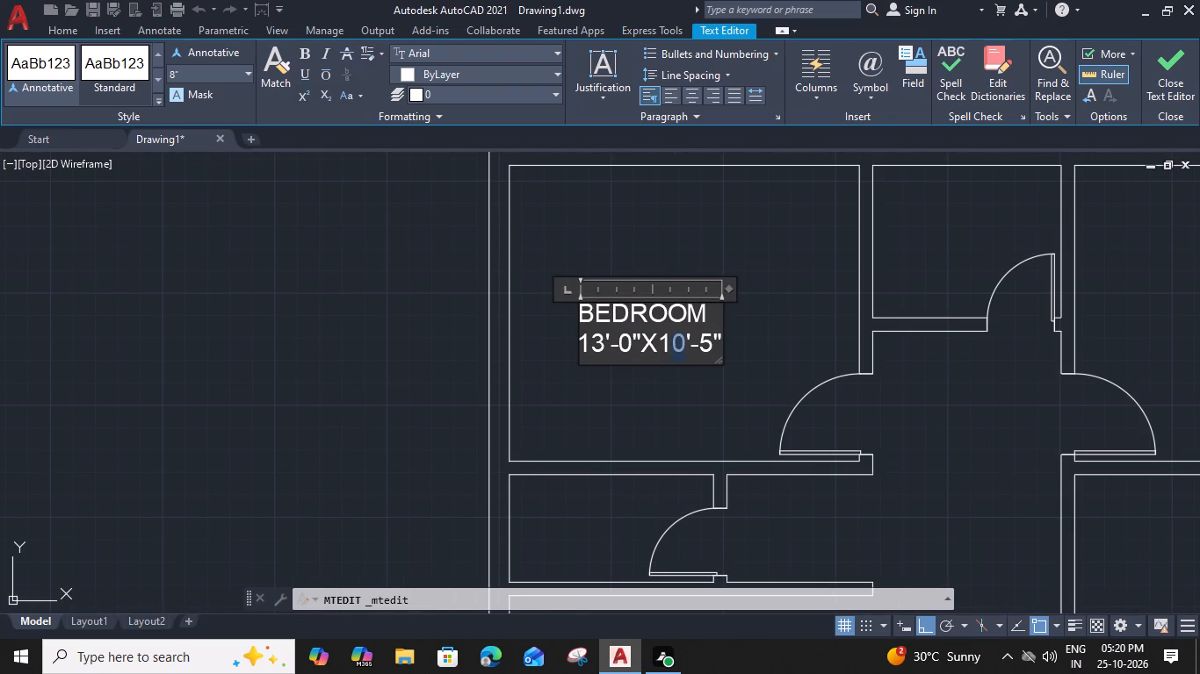
key(1)
drag(702, 346, 711, 351)
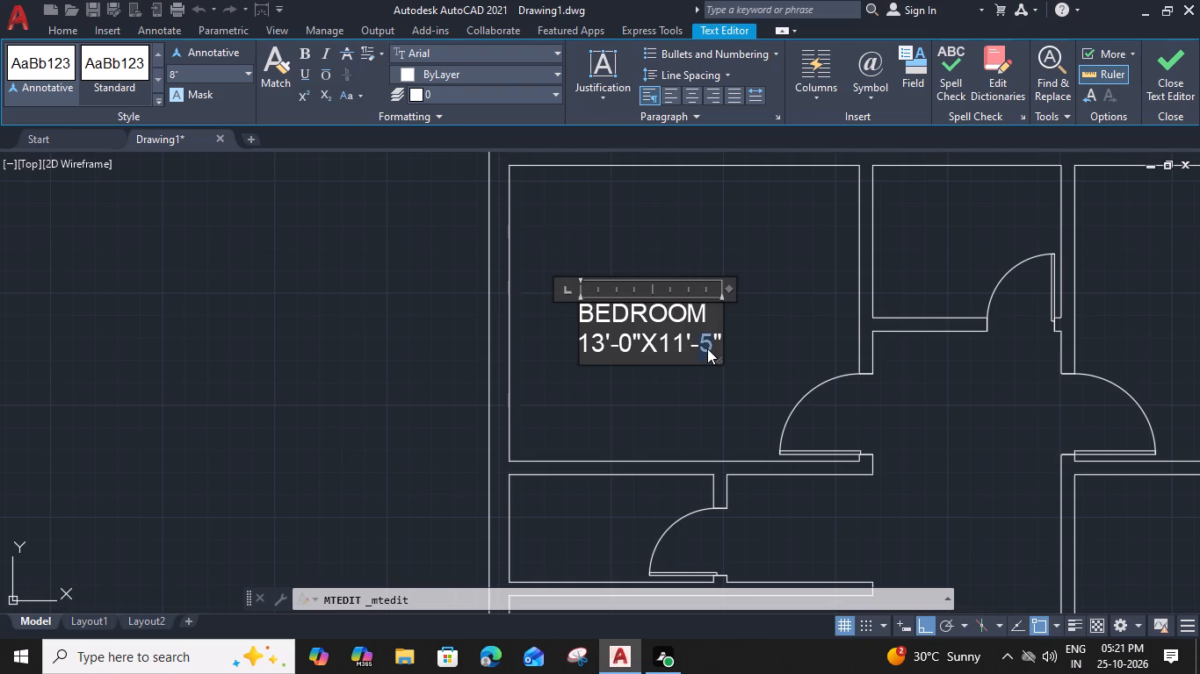
key(0)
click(704, 412)
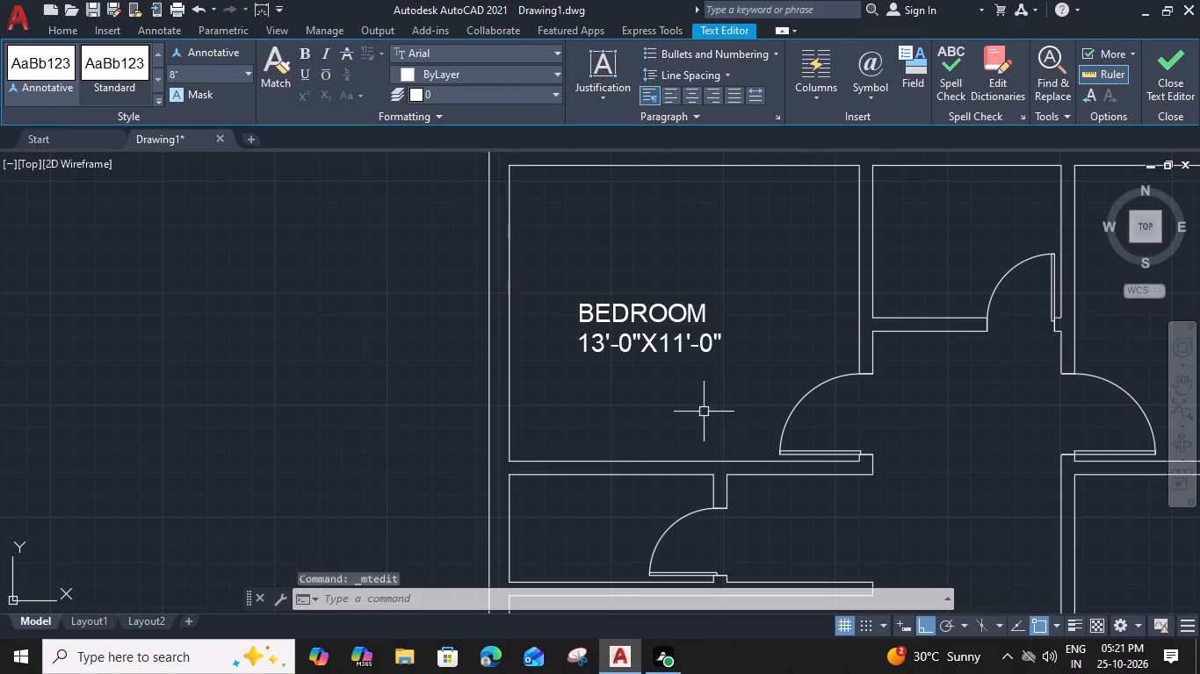
Copy the BEDROOM label horizontally about 22'-6" into the top-right room.
click(714, 335)
text(CO)
key(space)
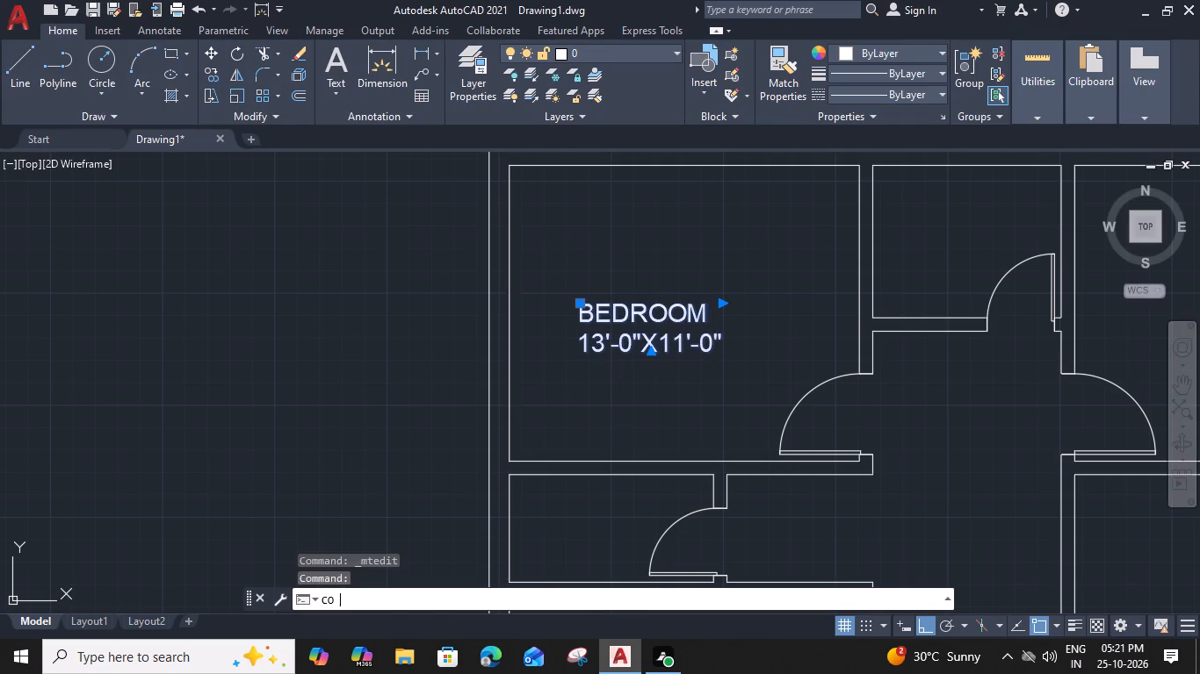
click(721, 354)
middle_drag(774, 369, 769, 369)
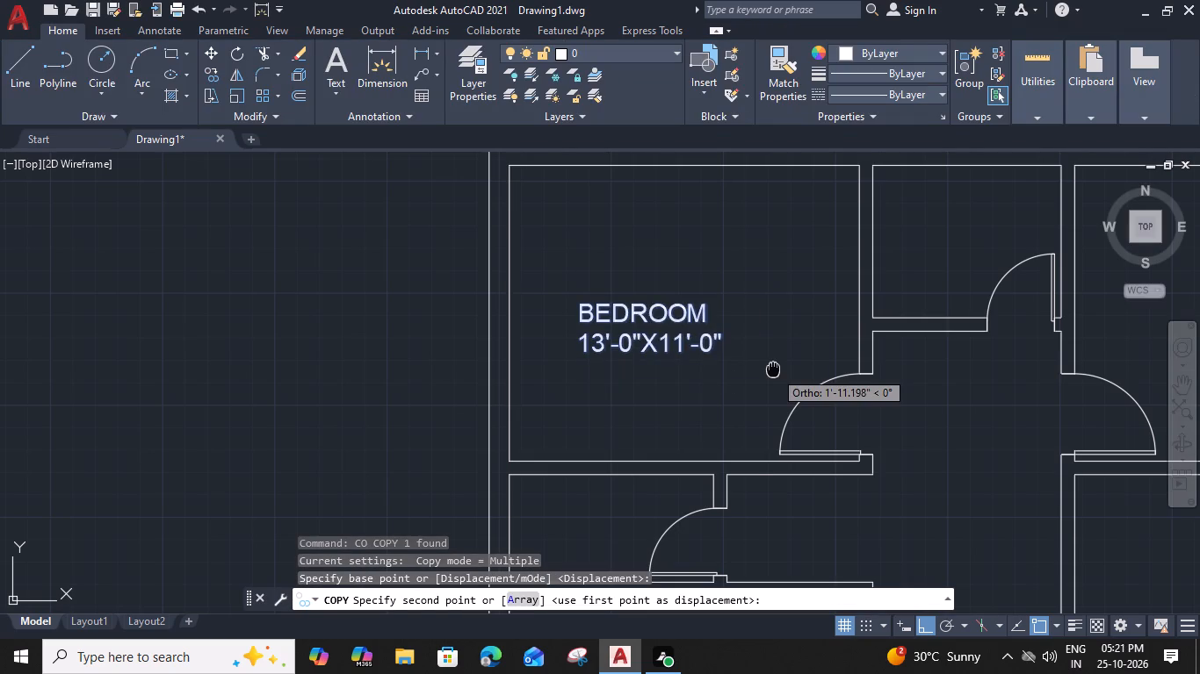
middle_drag(769, 369, 459, 360)
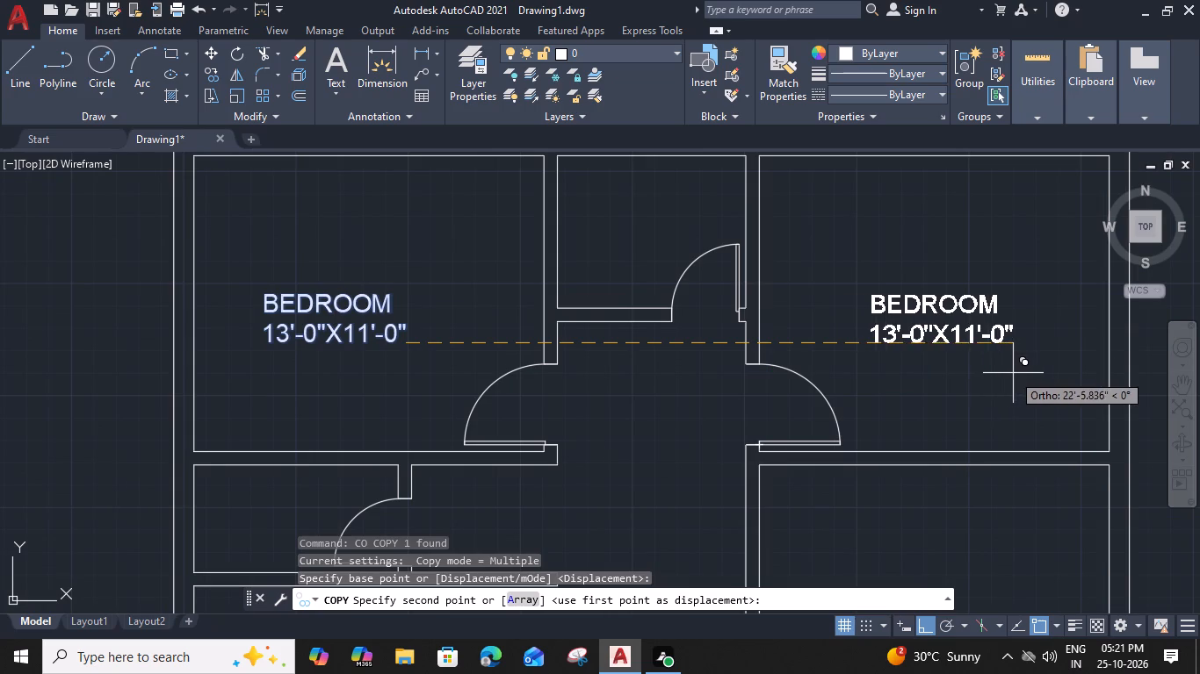
click(1013, 373)
key(Escape)
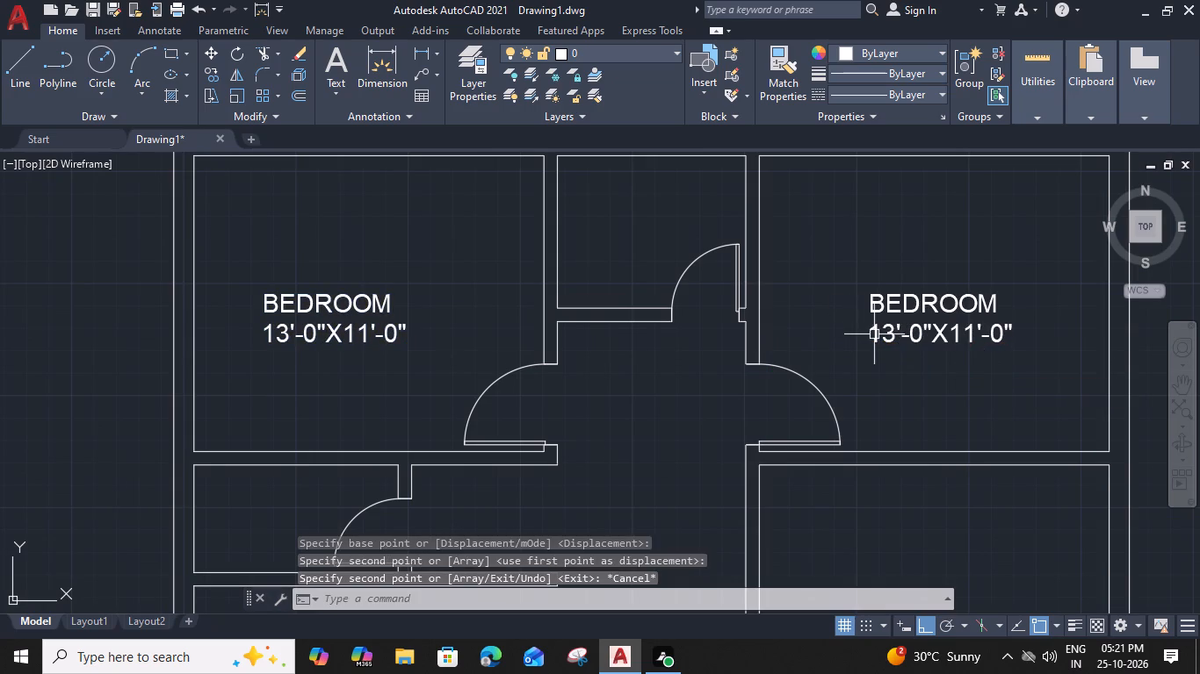
Copy the top-right BEDROOM label straight down into the room directly below it.
click(876, 335)
text(CO)
key(space)
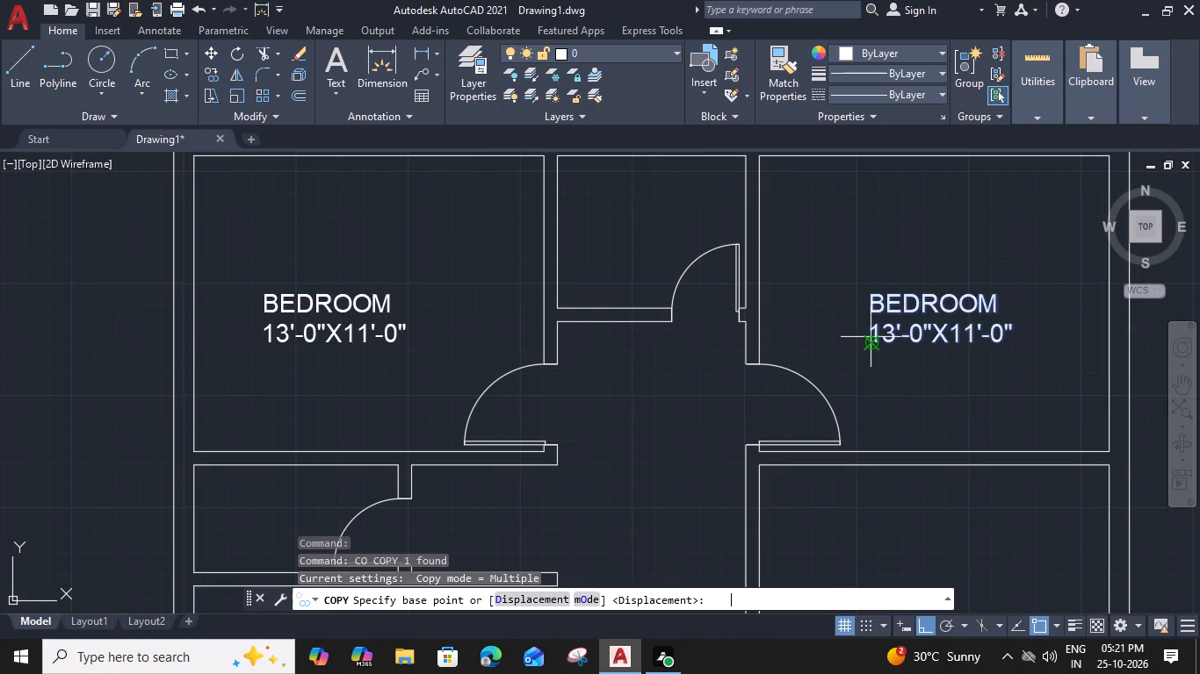
click(870, 348)
middle_drag(853, 546, 859, 336)
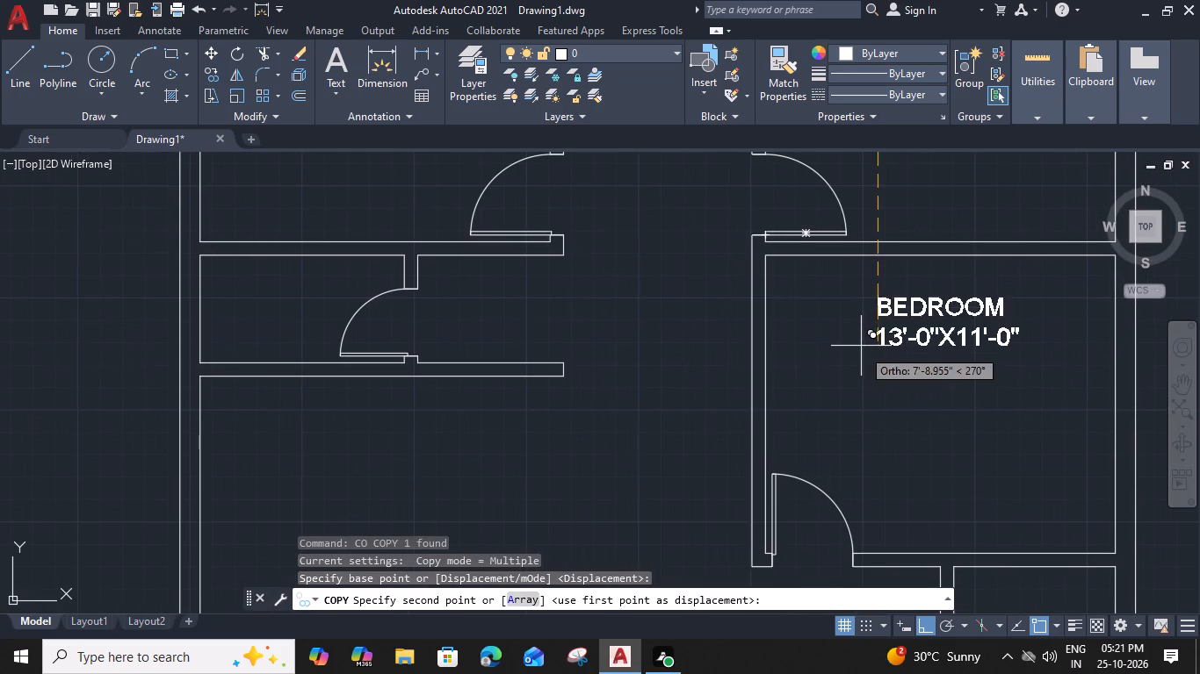
click(872, 454)
key(Escape)
Change the room name in the lower copied label to LIVING ROOM and widen its text box to fit the name on one line.
middle_drag(936, 515, 842, 473)
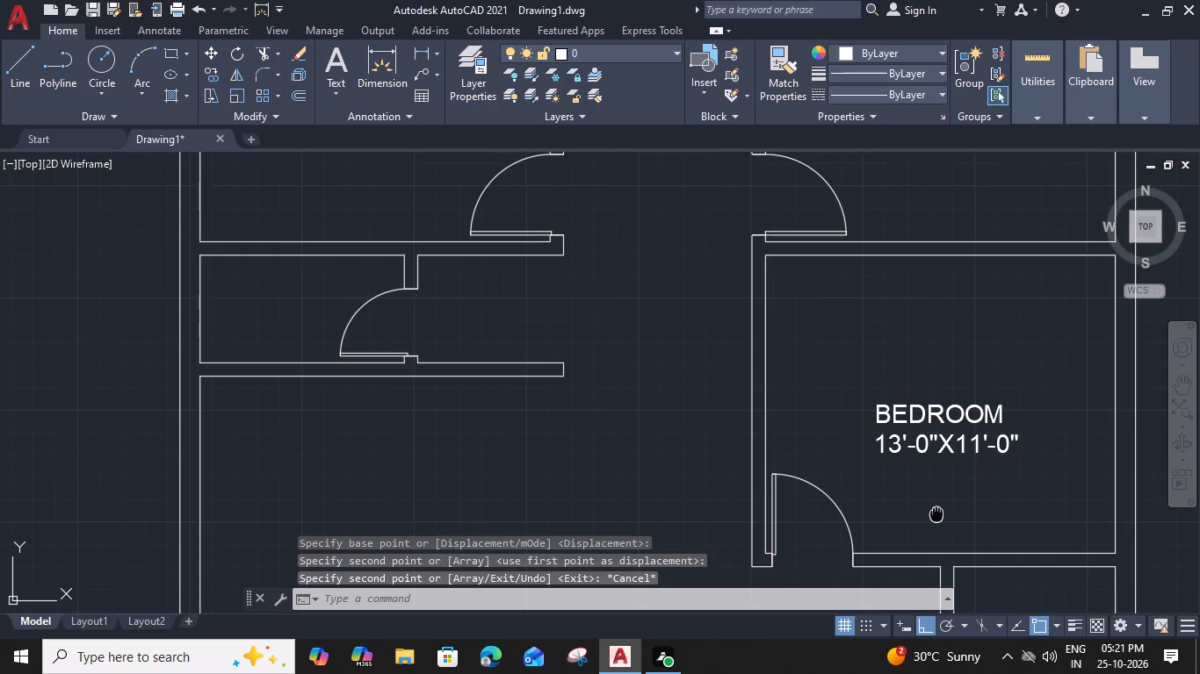
double_click(828, 390)
scroll(871, 403, up, 1)
drag(929, 369, 724, 361)
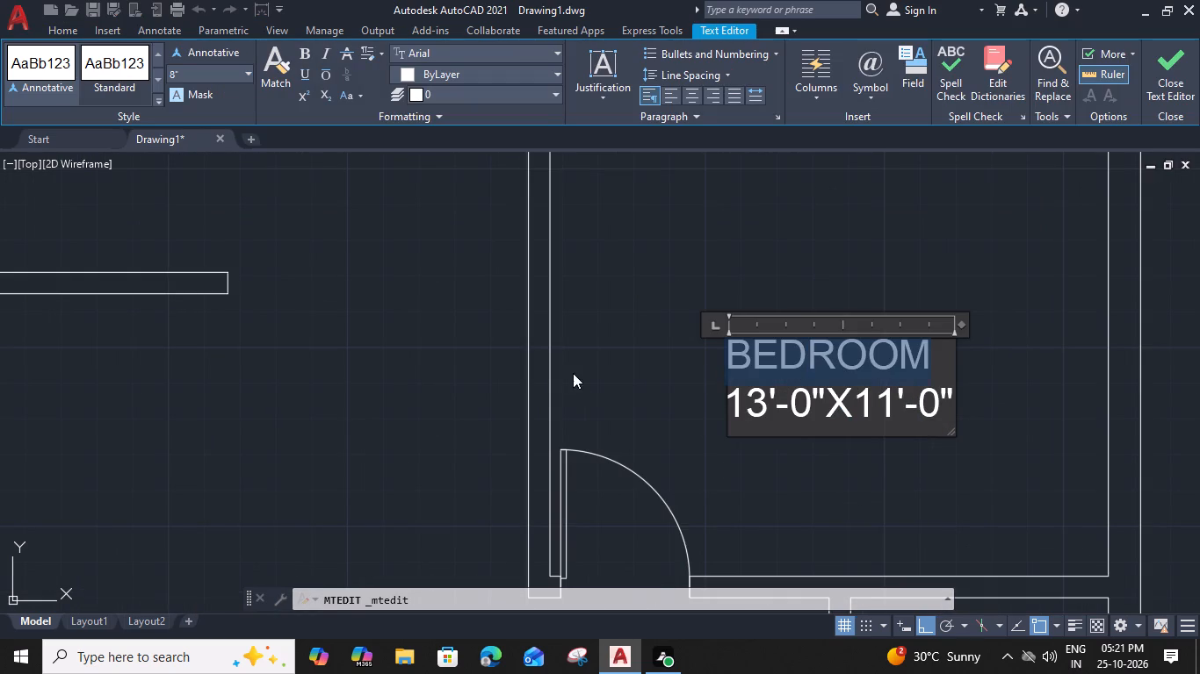
text(LIVING)
key(space)
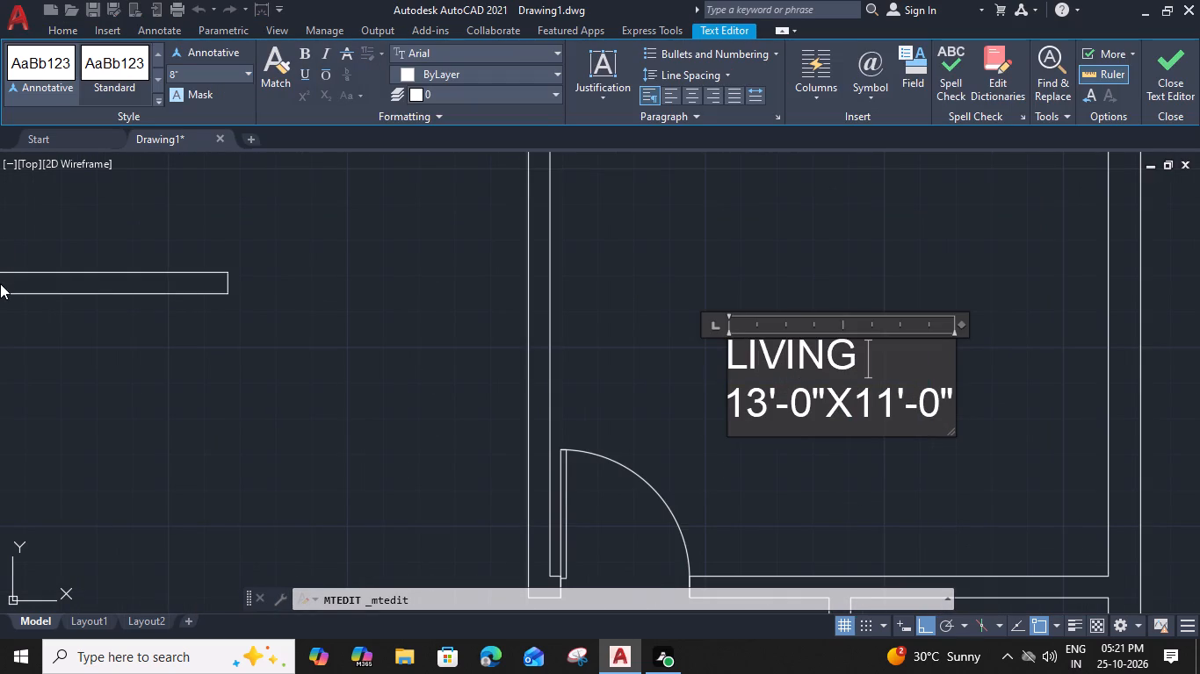
text(ROOM)
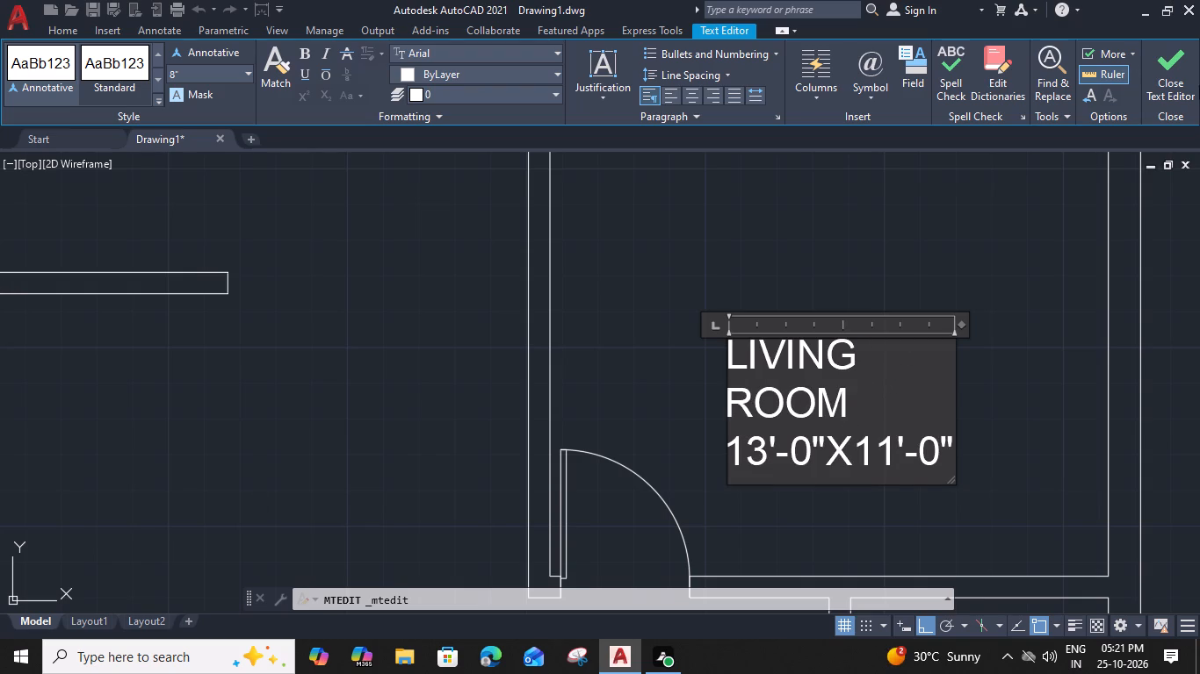
drag(962, 326, 1011, 333)
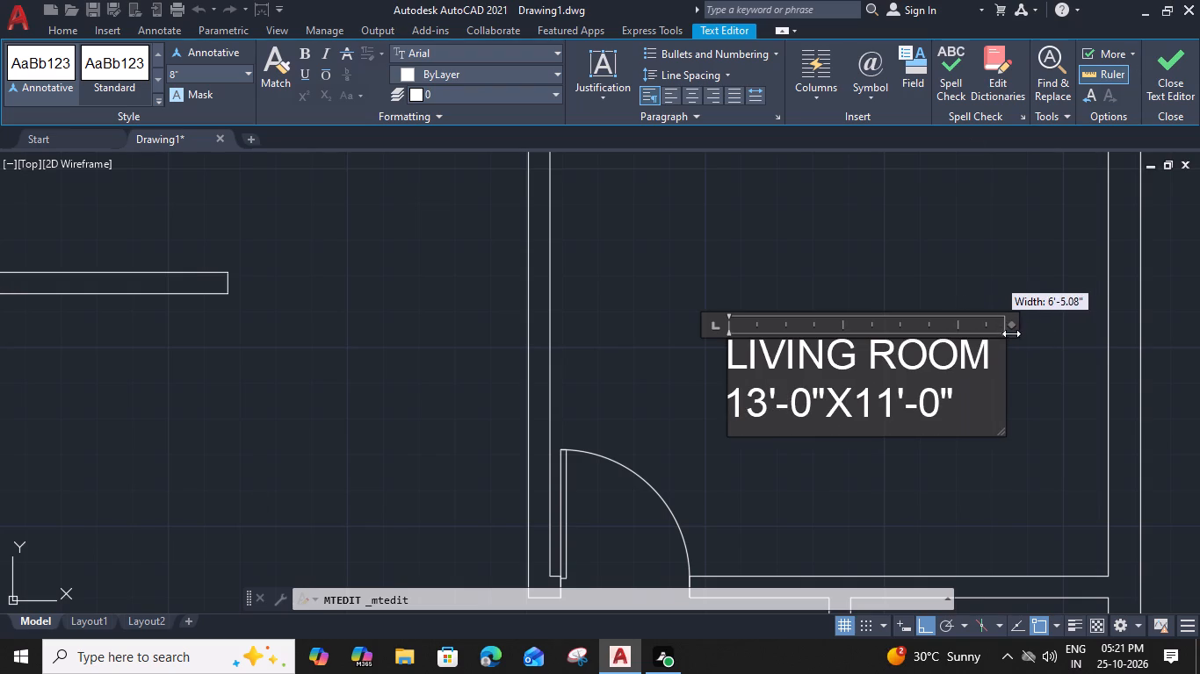
drag(1011, 333, 1000, 331)
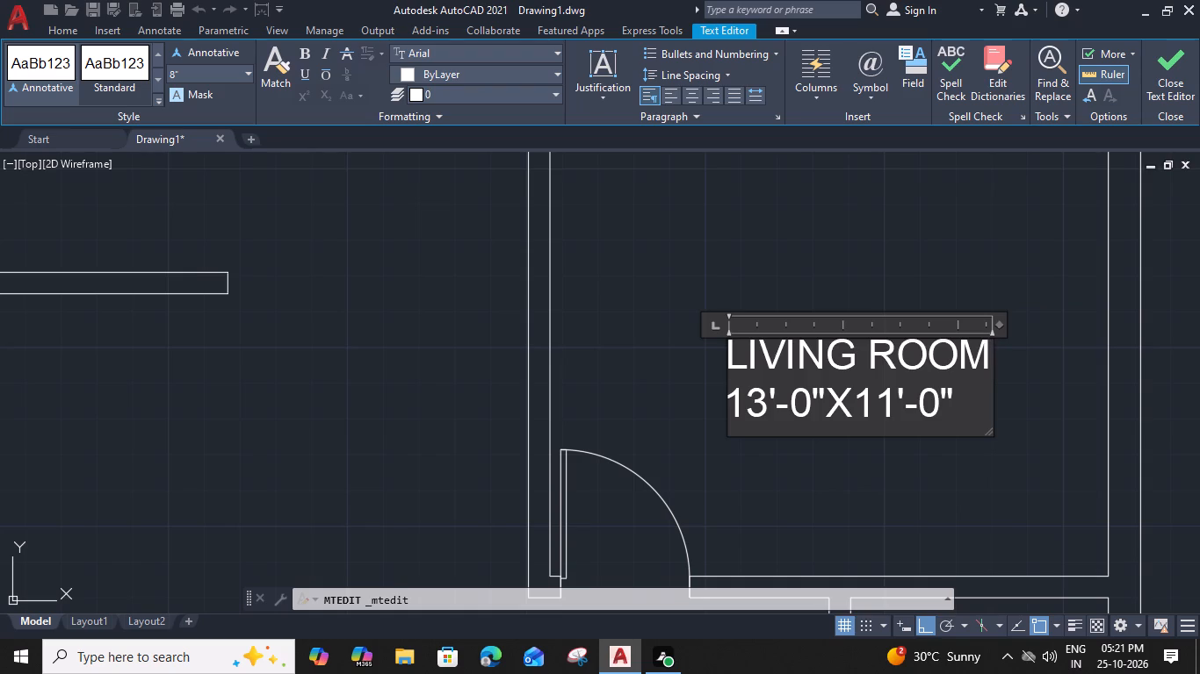
Change the size line of the LIVING ROOM label to 13'-0"X11'-1".
drag(935, 412, 927, 412)
key(1)
click(891, 462)
Measure the living room's inside width and depth to check its label.
scroll(891, 462, down, 2)
middle_drag(881, 463, 867, 449)
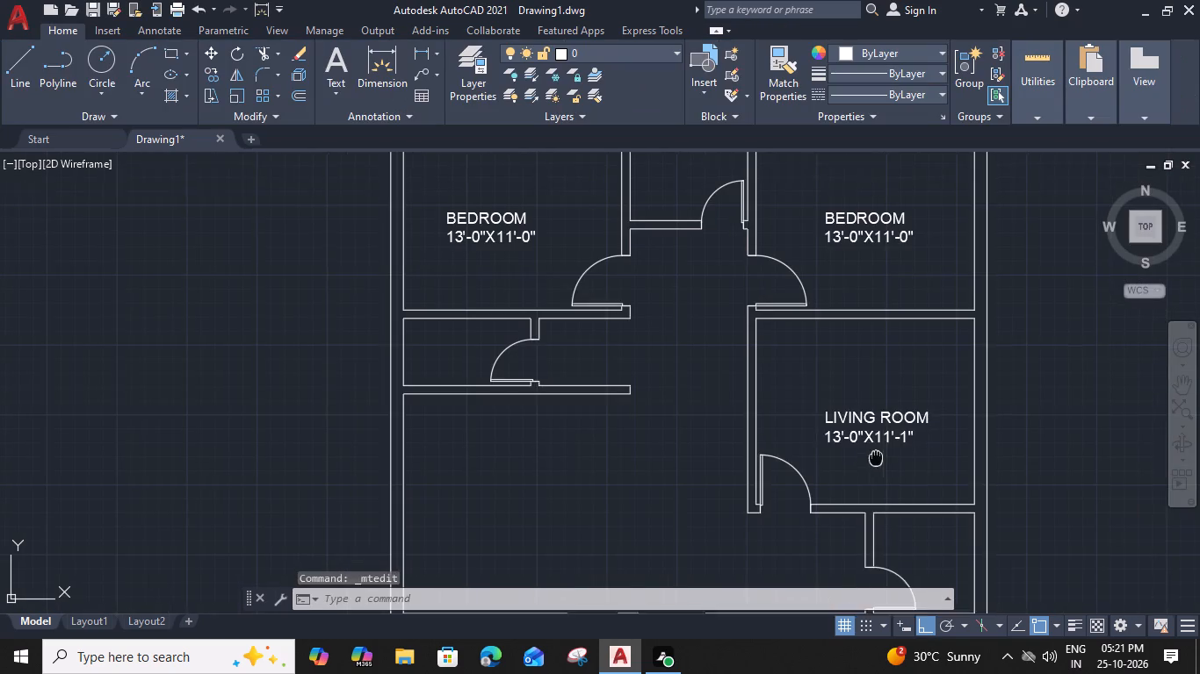
middle_drag(867, 449, 822, 412)
text(MEA)
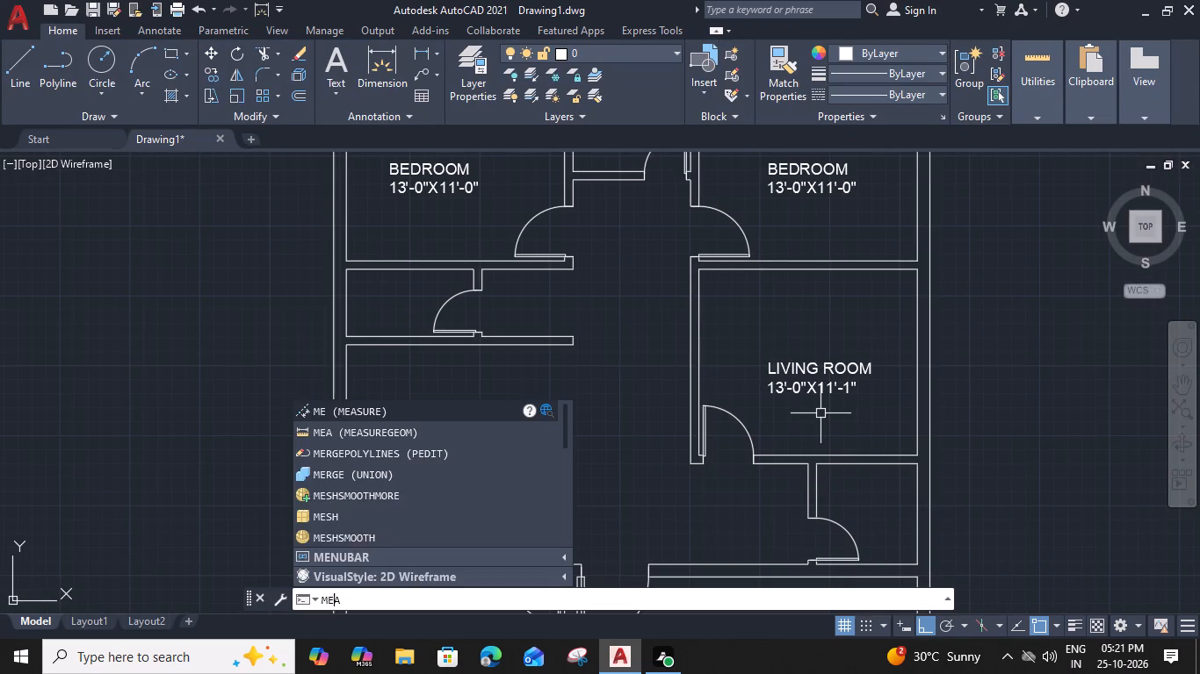
key(space)
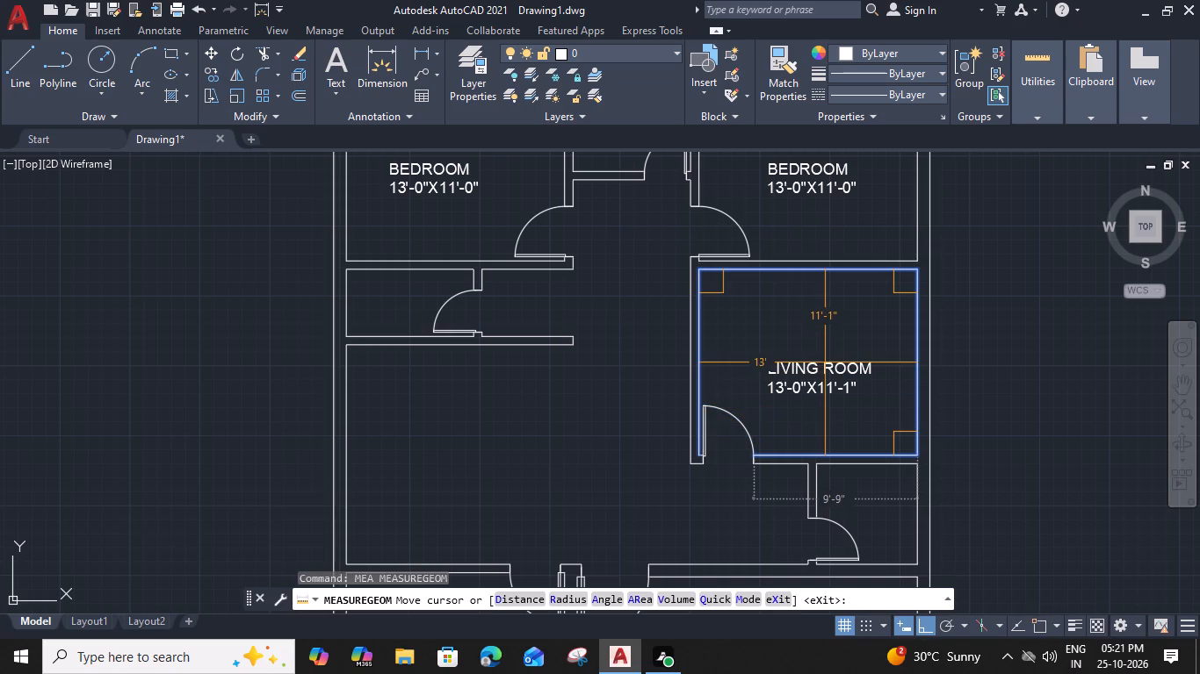
key(Escape)
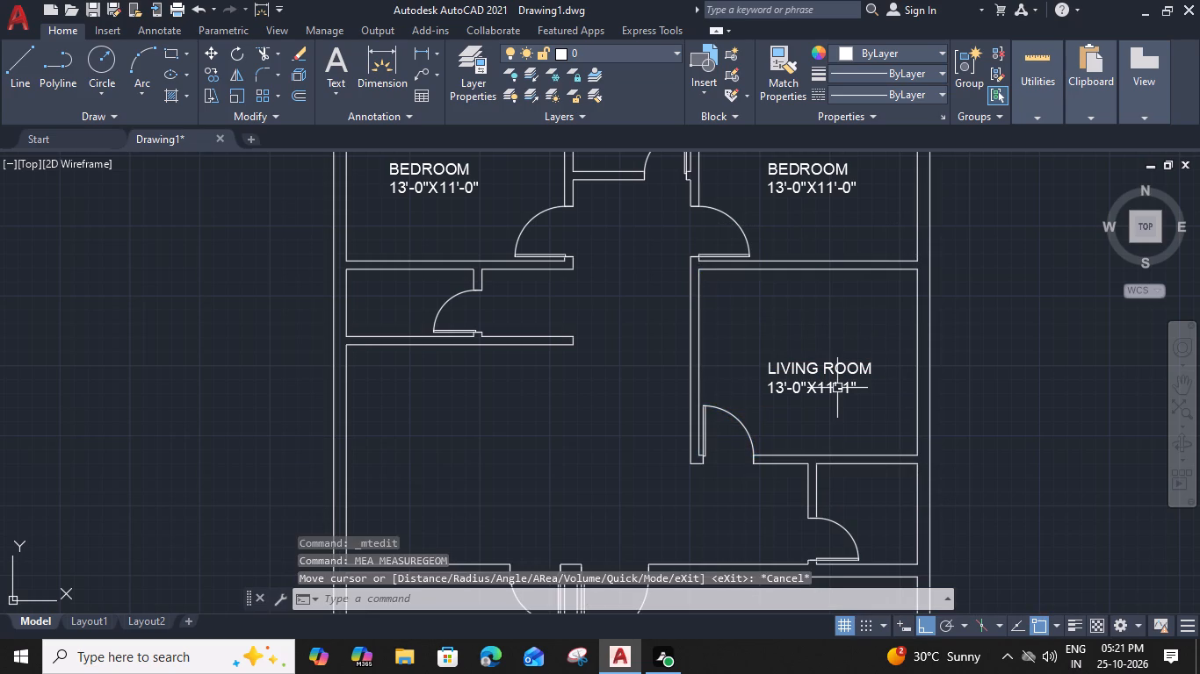
Copy the LIVING ROOM label into the small room just below the living room.
click(832, 388)
text(CO)
key(space)
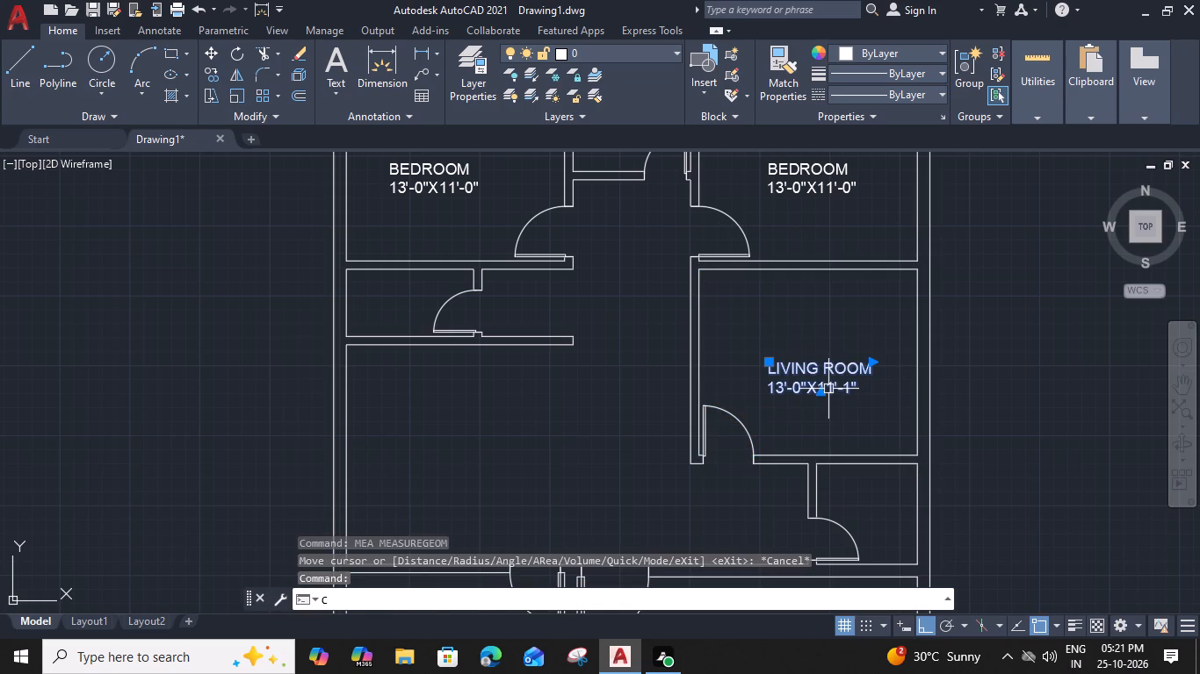
click(871, 396)
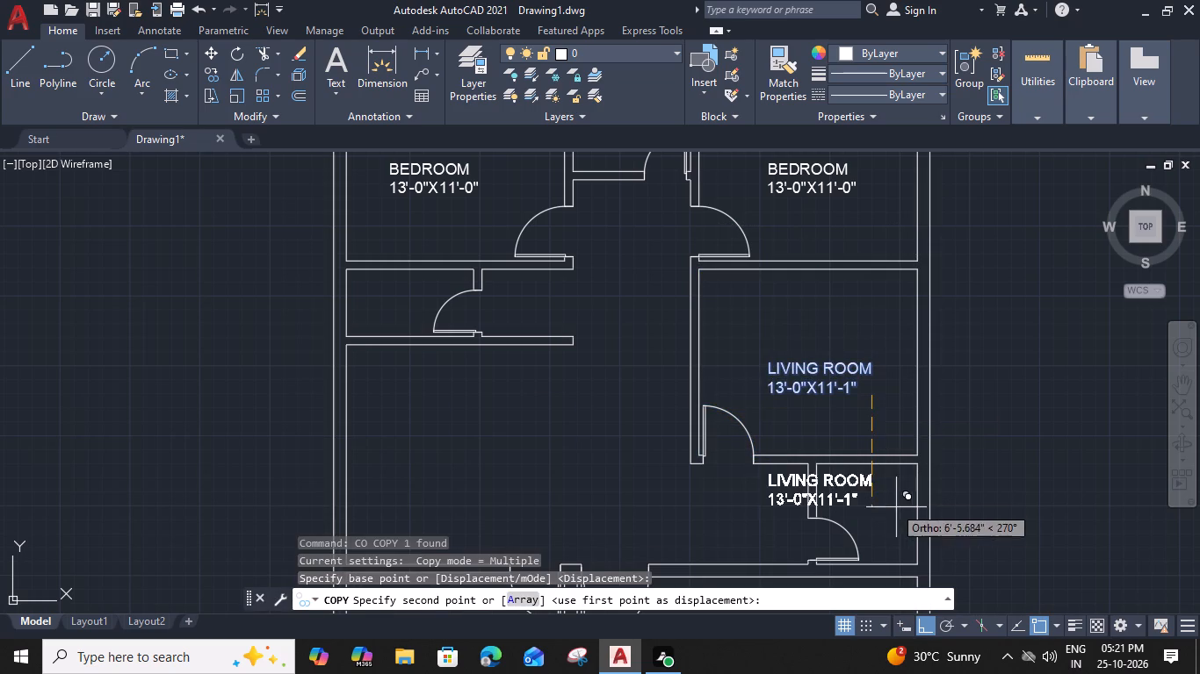
click(913, 520)
key(Escape)
Set the text height of the small room's copied label to 5" and narrow its text box to fit.
double_click(881, 498)
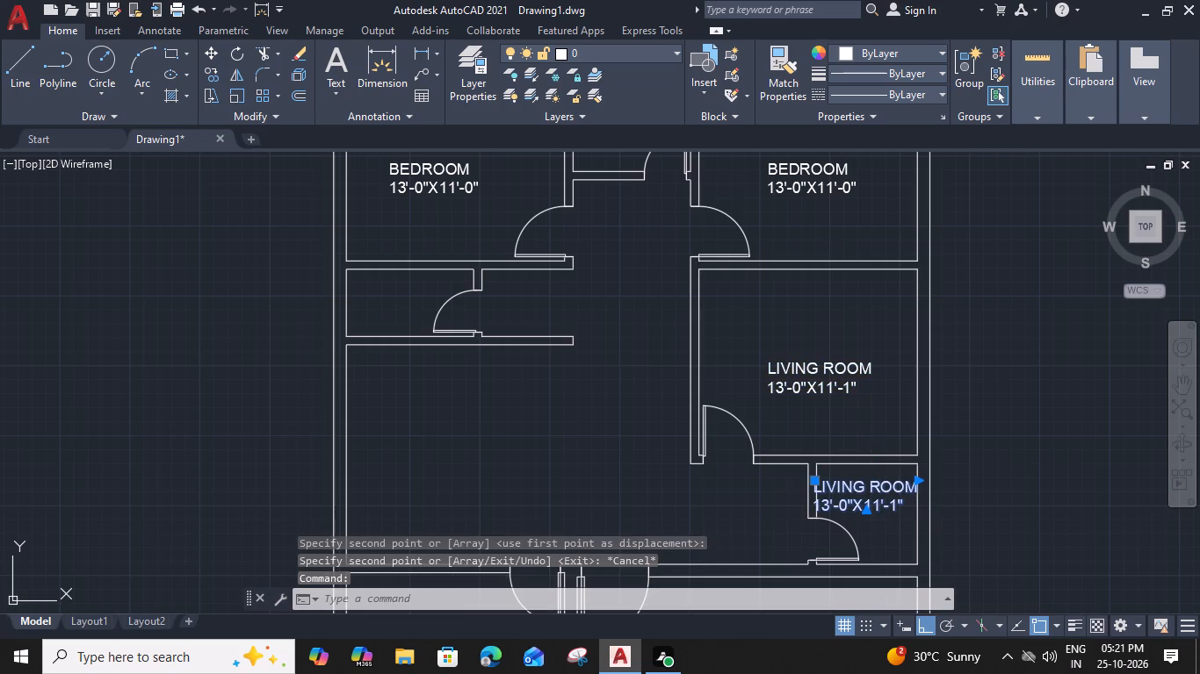
scroll(893, 506, up, 1)
drag(908, 507, 763, 479)
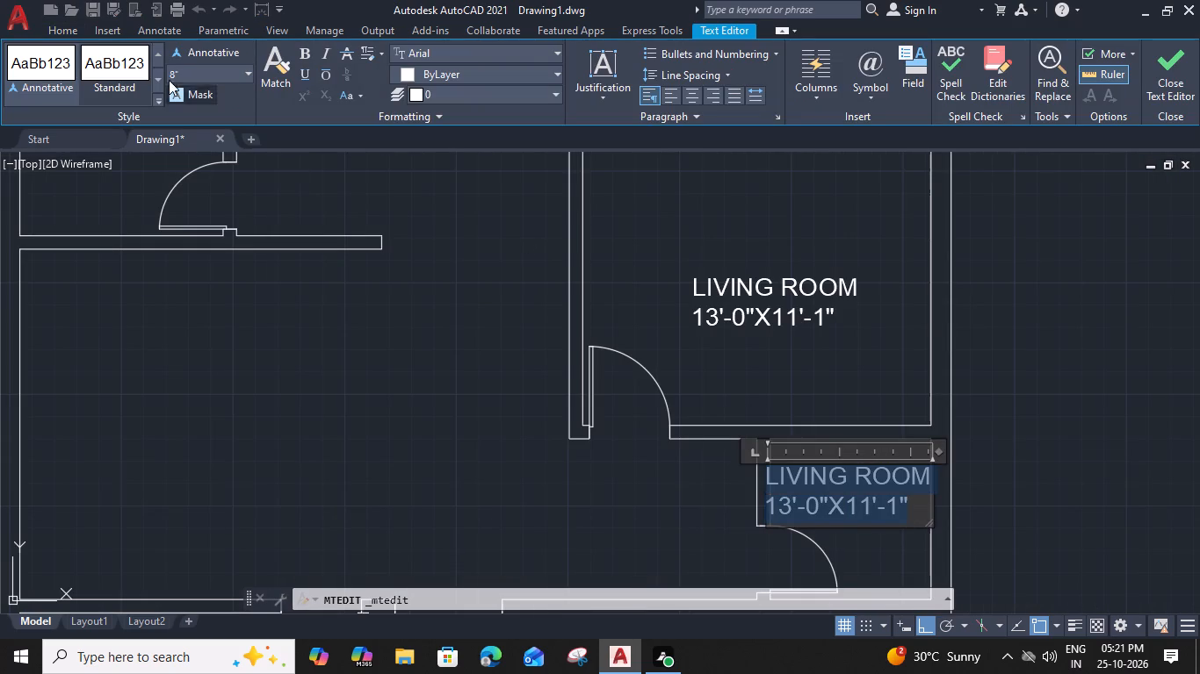
click(195, 78)
key(5)
key(shift+quotedbl)
key(Return)
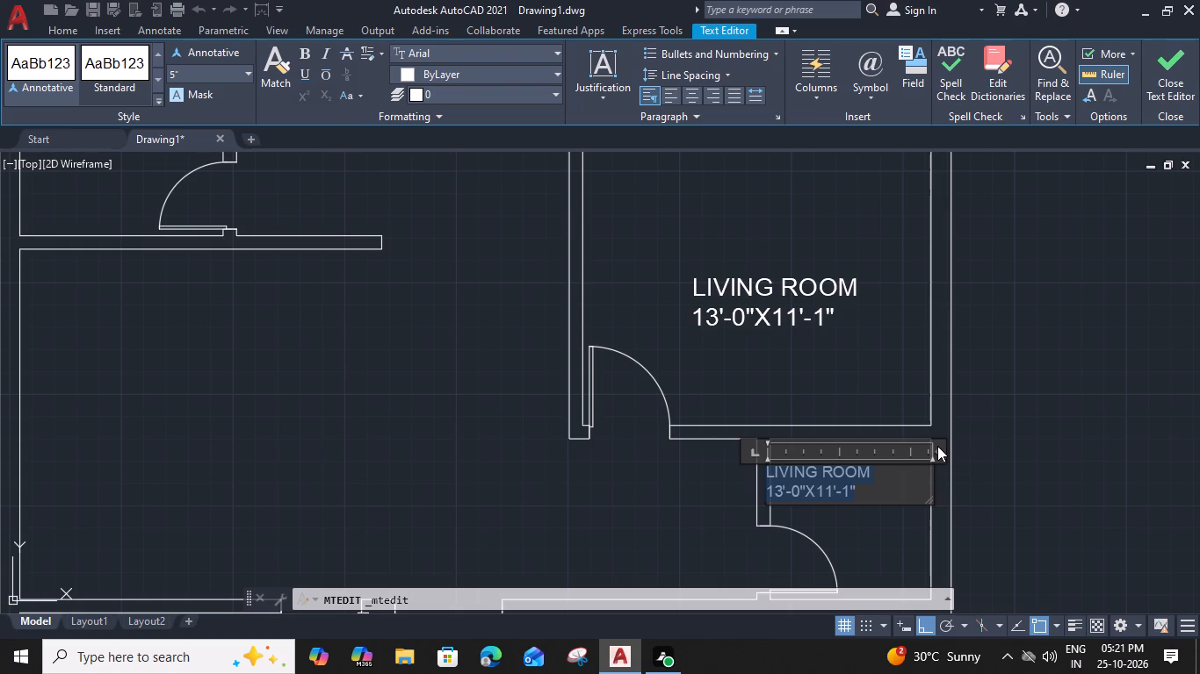
drag(937, 452, 877, 450)
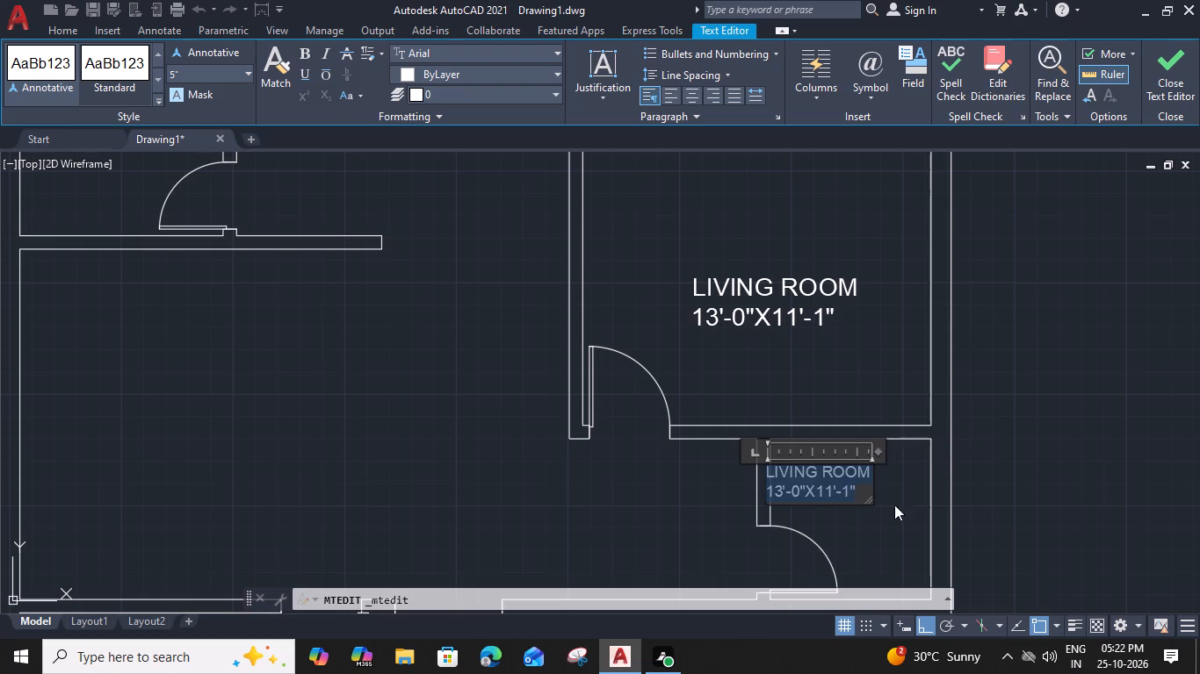
click(894, 505)
Move the small room's label horizontally to the right, clear of the partition and roughly centred between the walls.
middle_drag(886, 492, 804, 364)
click(785, 341)
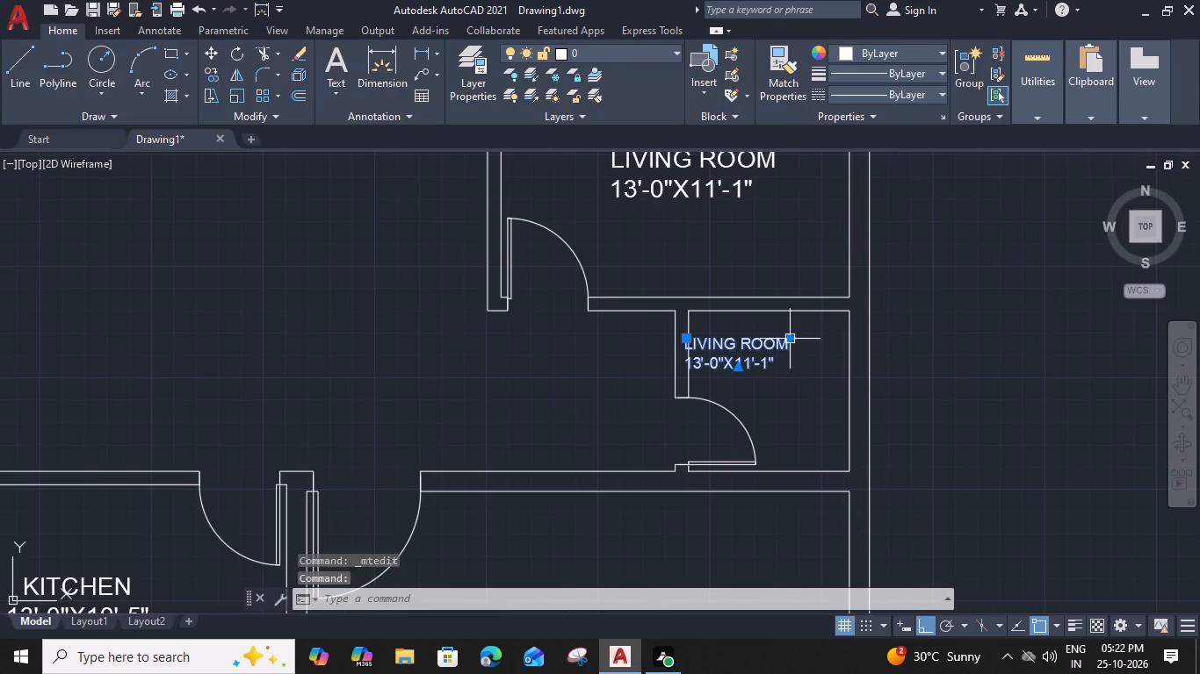
key(m)
key(space)
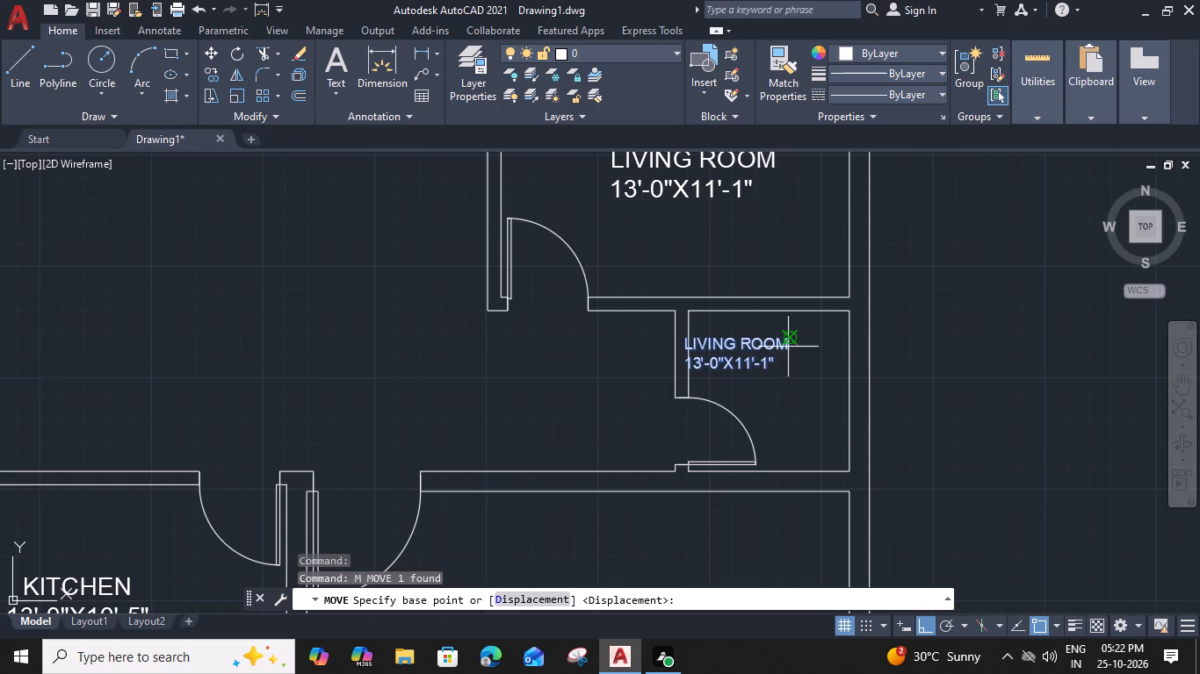
click(791, 335)
click(820, 340)
Change the room name in the small room's label to BATH.
double_click(802, 345)
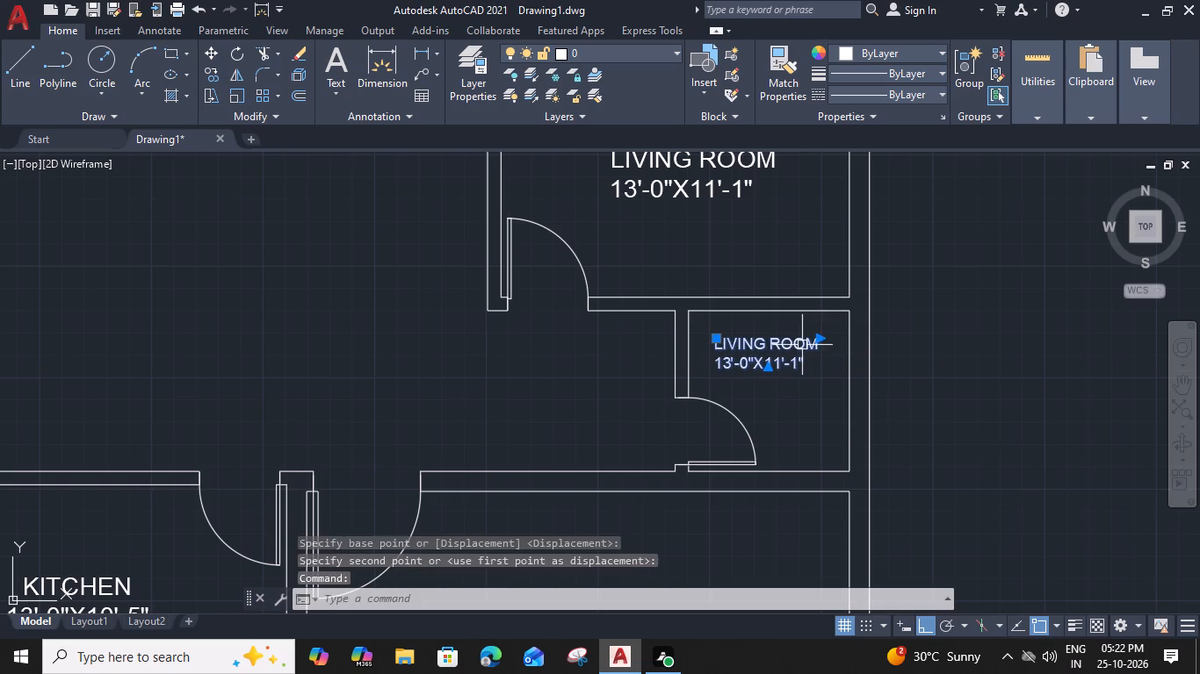
scroll(804, 351, up, 1)
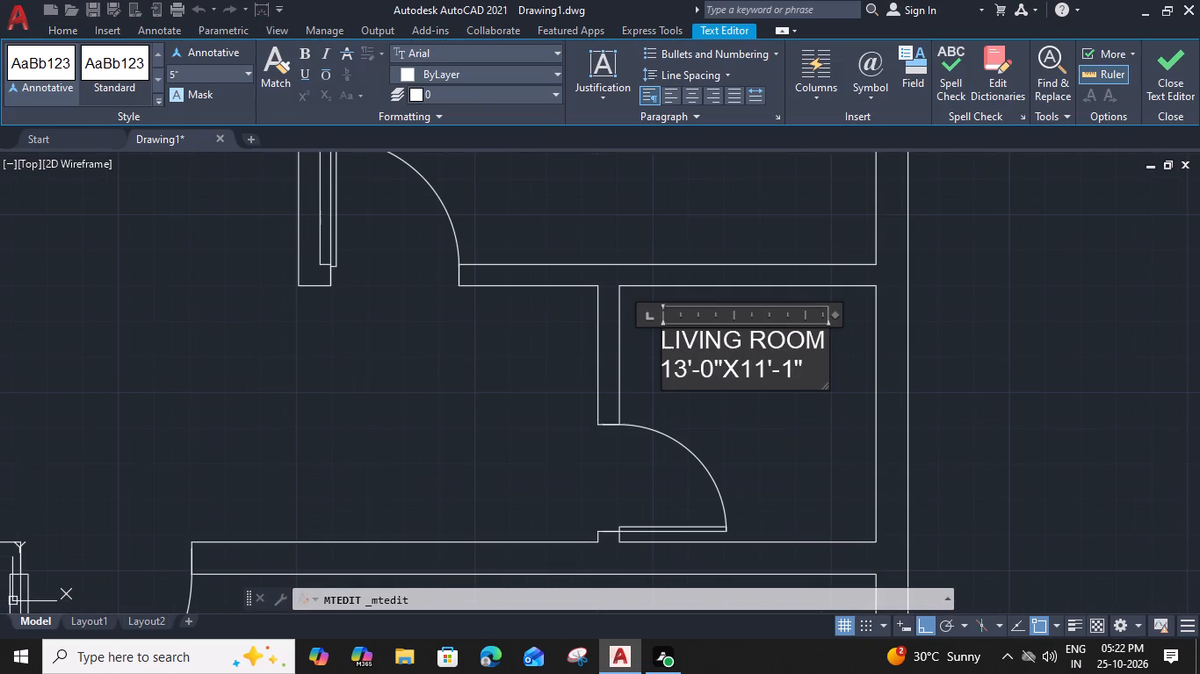
drag(821, 345, 652, 338)
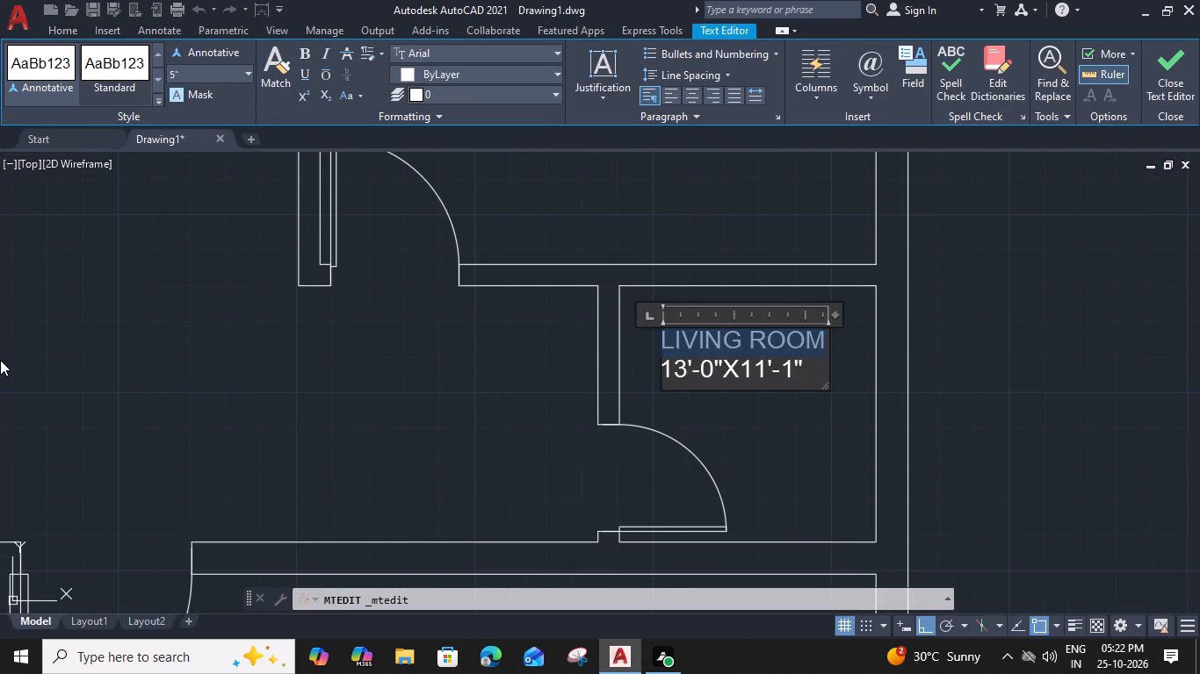
text(BATH)
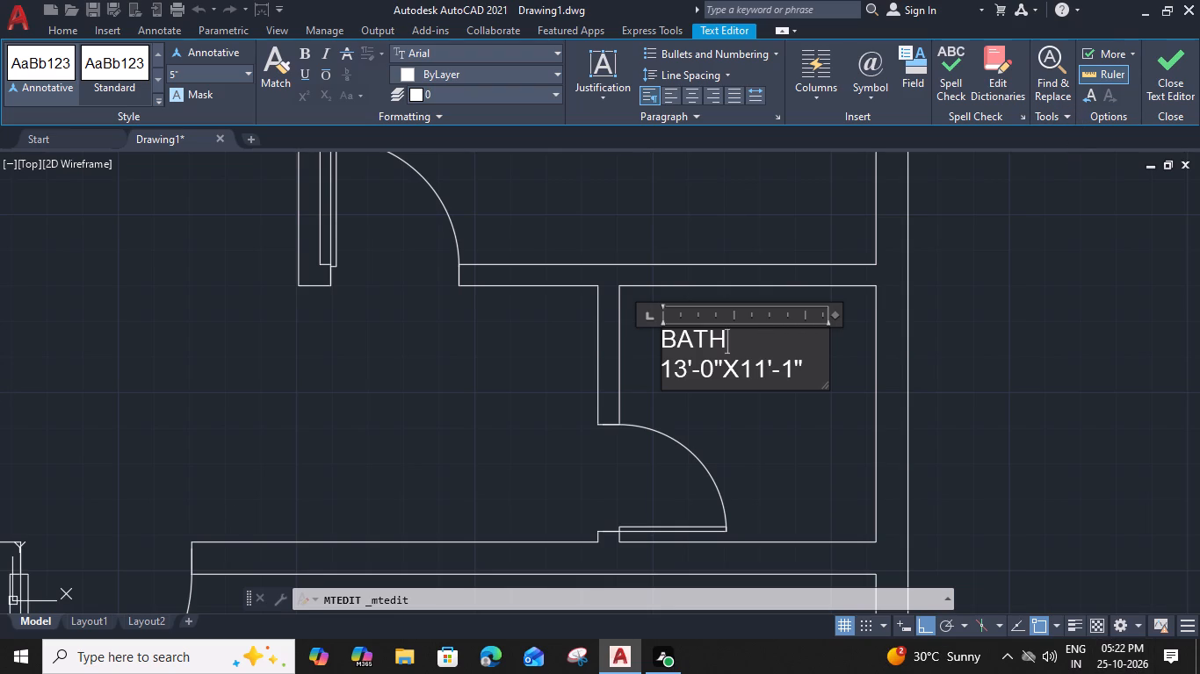
Change the room size in the BATH label below the living room to 6'-0"X6'-0".
scroll(694, 395, up, 1)
drag(679, 353, 625, 353)
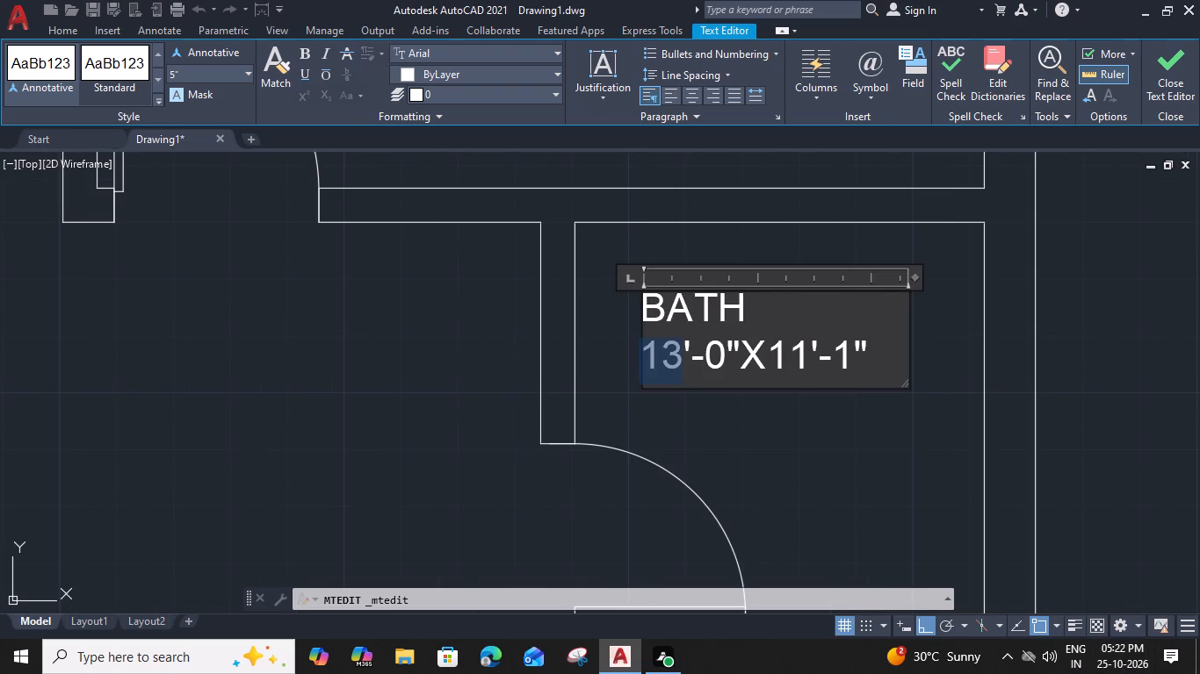
drag(625, 353, 625, 353)
key(6)
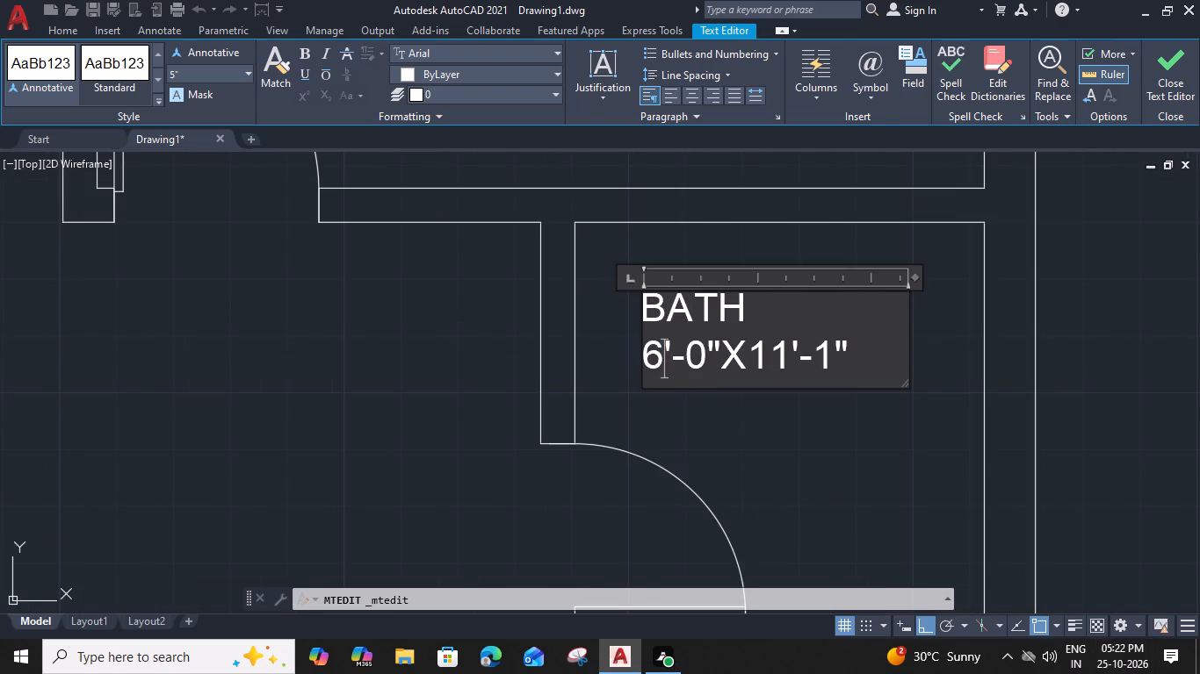
drag(784, 369, 756, 366)
key(6)
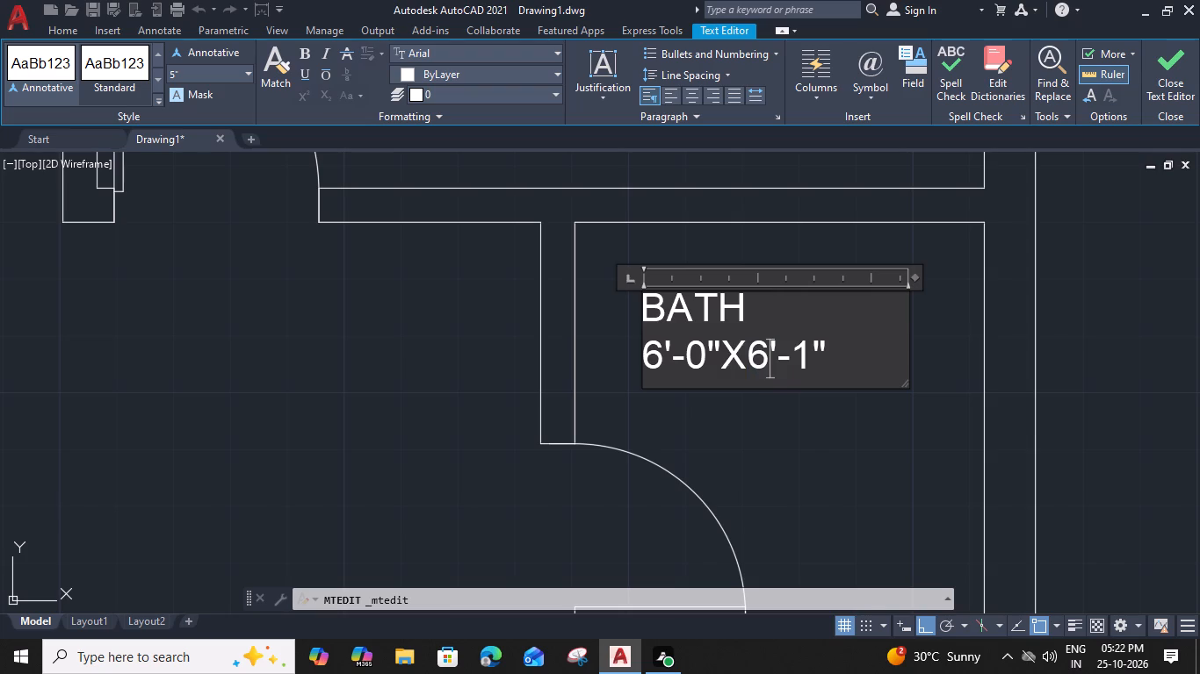
drag(815, 355, 796, 351)
key(0)
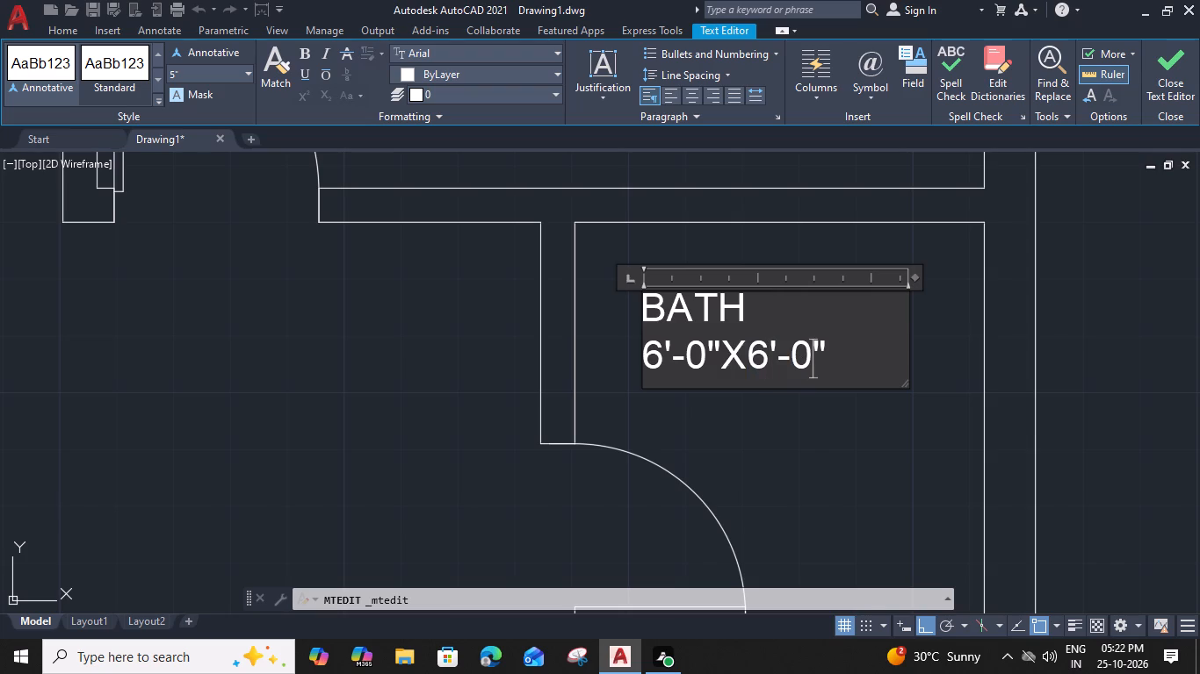
Indent the word BATH by three spaces to centre it over the size, and narrow the label's text box to fit.
click(647, 310)
key(space)
key(space)
key(space)
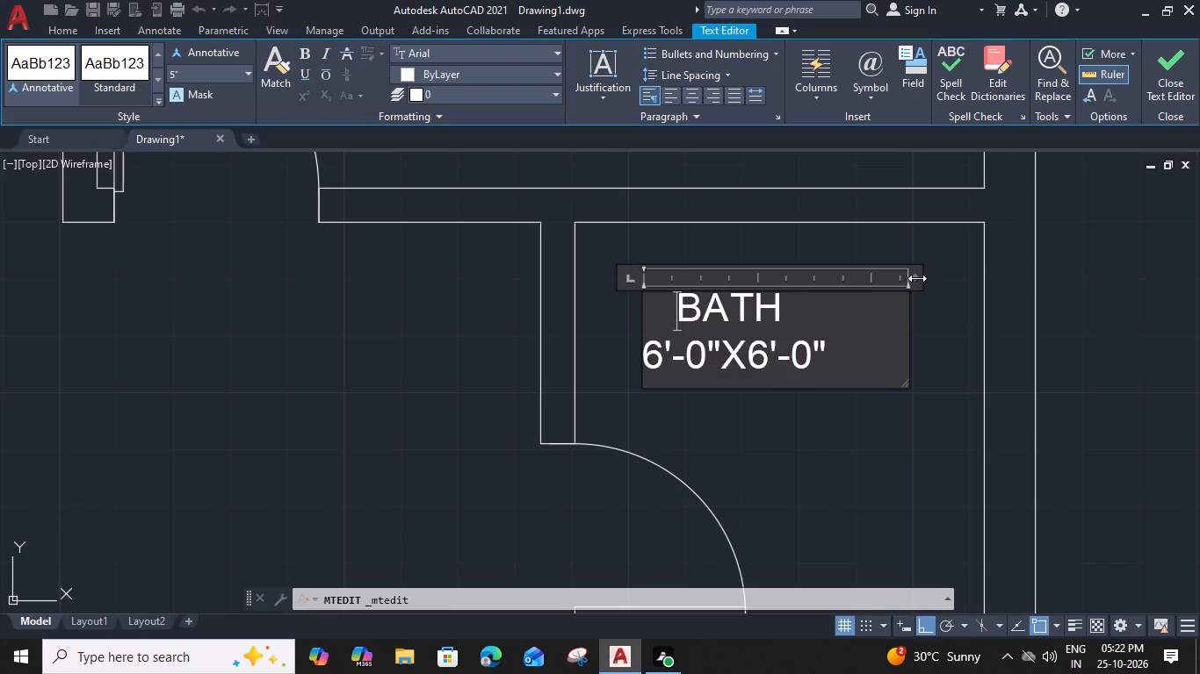
drag(917, 278, 835, 259)
click(840, 447)
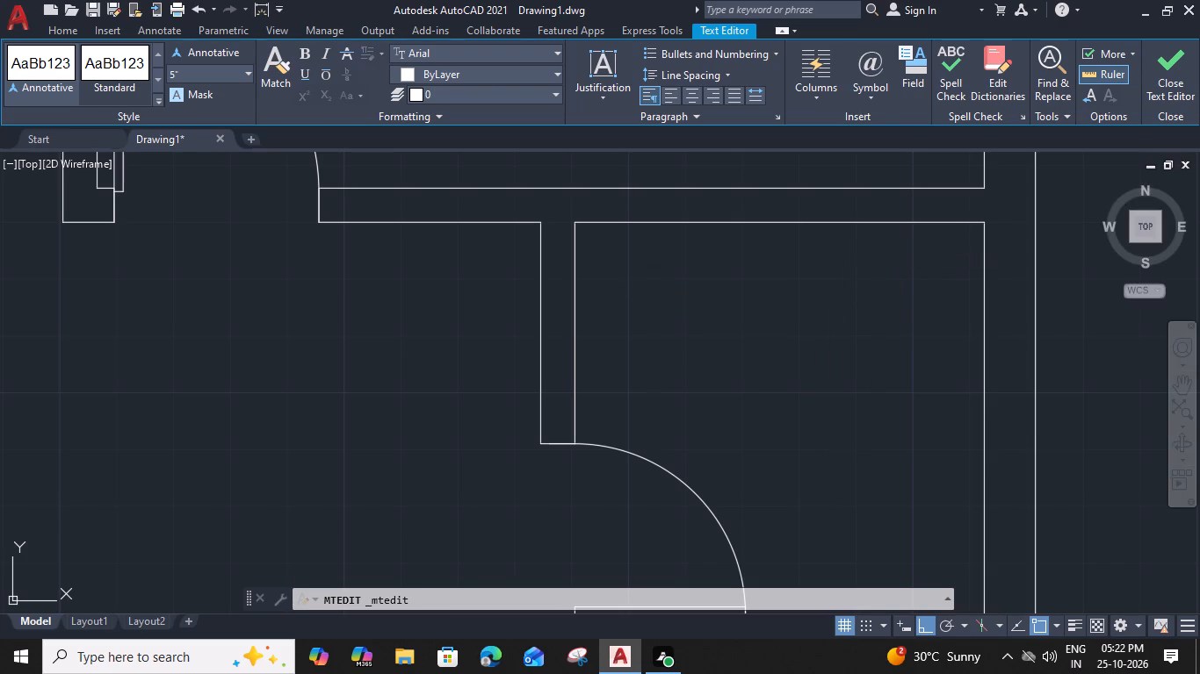
Measure the inside width and depth of the bath below the living room.
scroll(840, 447, down, 2)
text(ME)
key(a)
key(space)
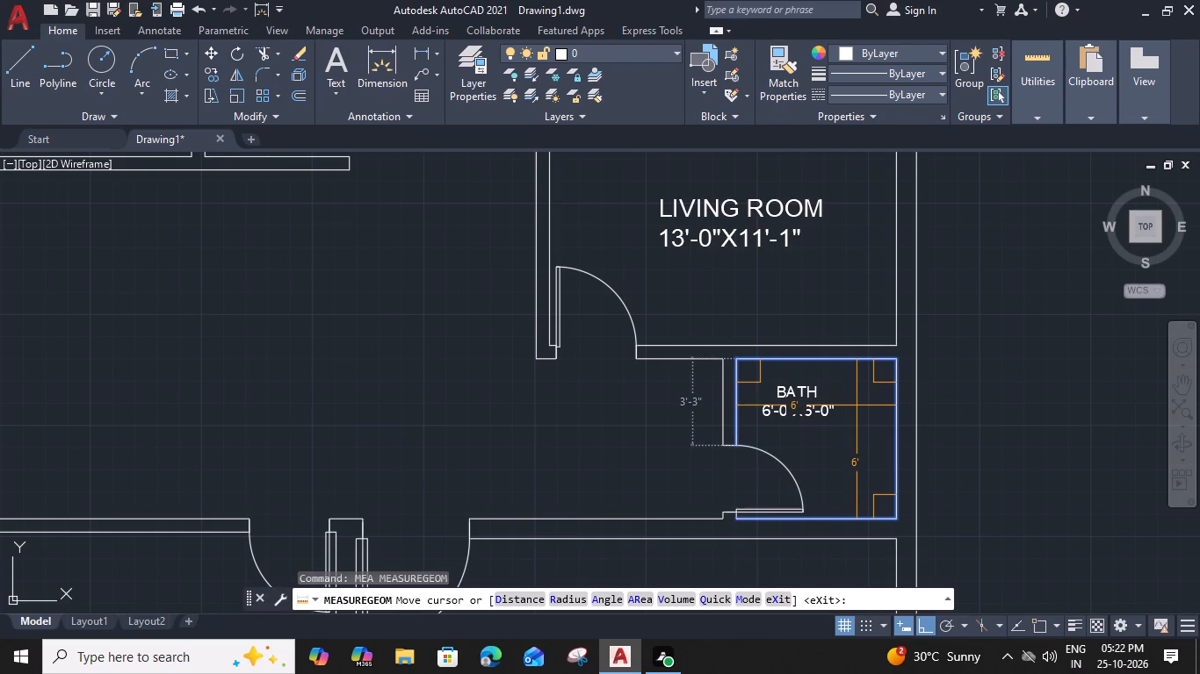
key(Escape)
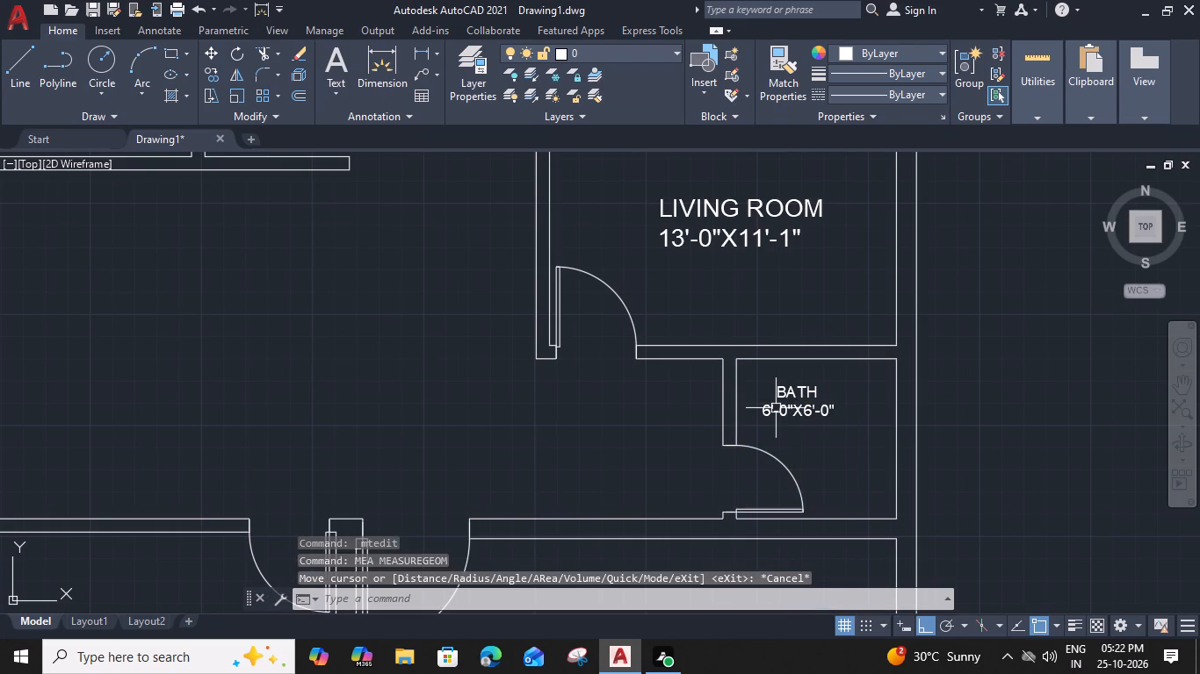
Copy the BATH label from the room's side wall to the matching wall of the small room below the left-hand bedroom.
click(776, 408)
text(CON)
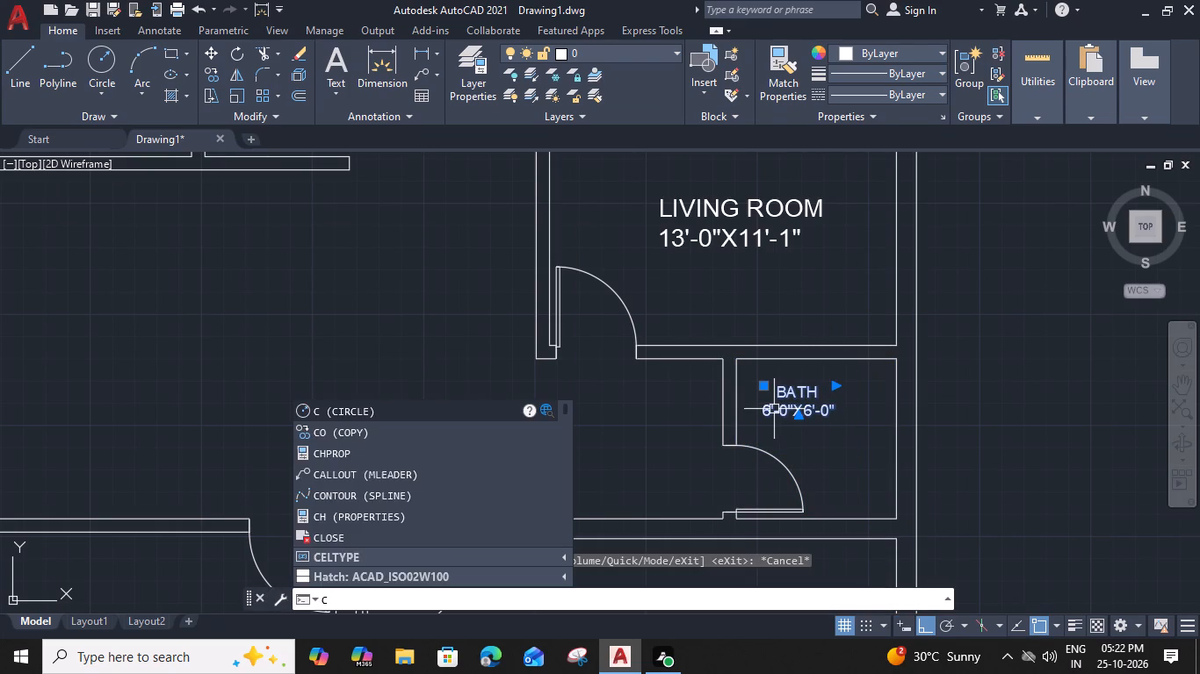
key(BackSpace)
key(BackSpace)
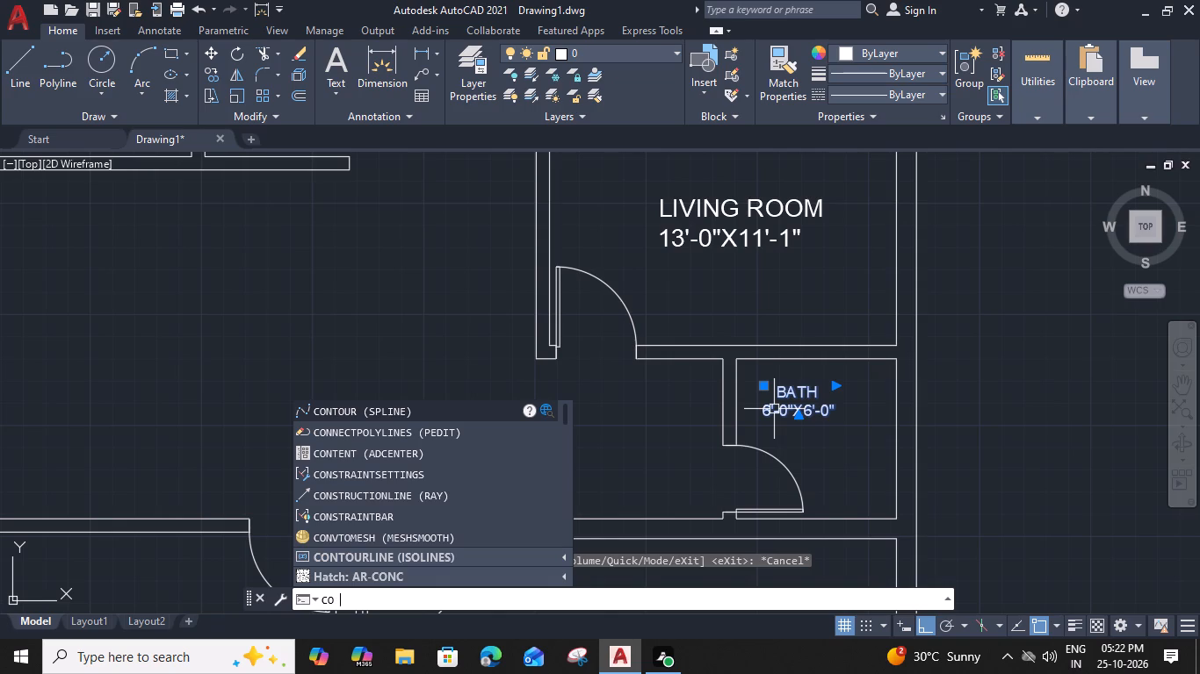
key(space)
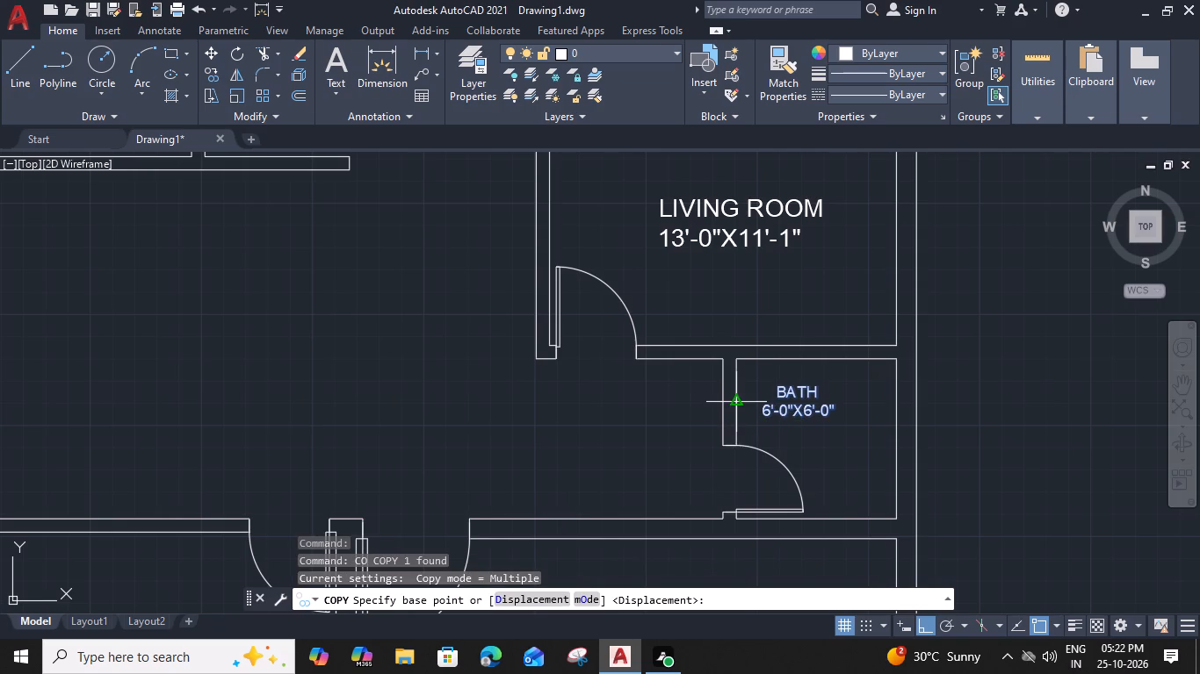
click(735, 403)
scroll(587, 424, down, 1)
middle_drag(587, 424, 951, 521)
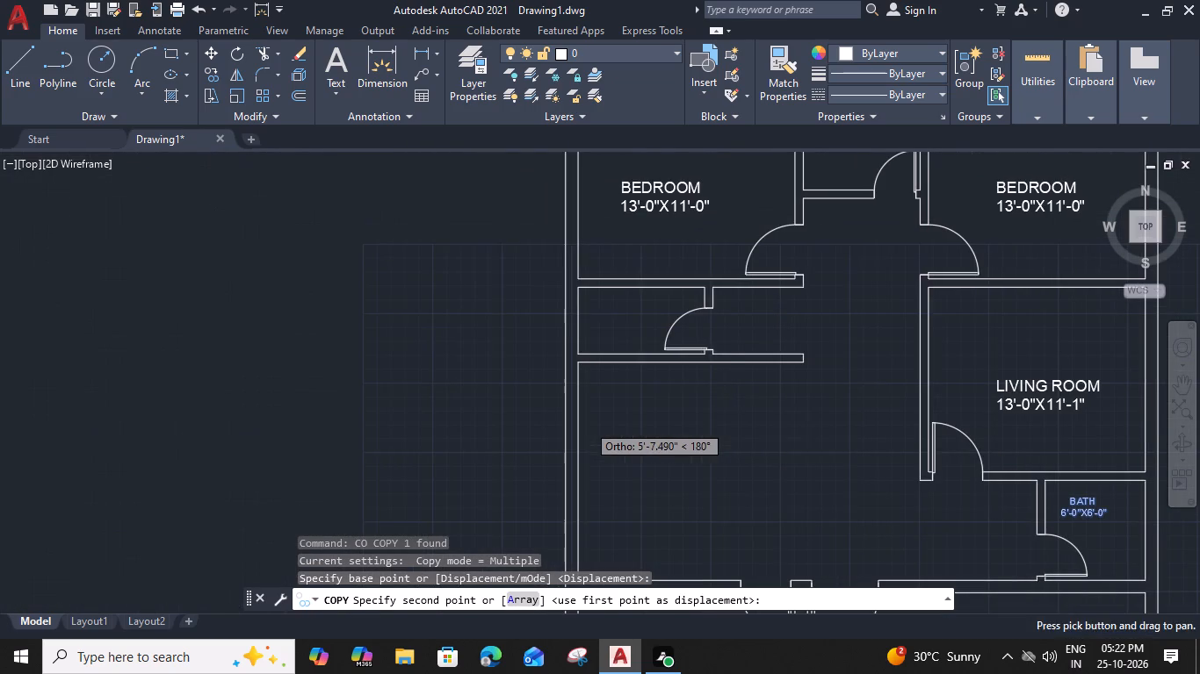
click(576, 319)
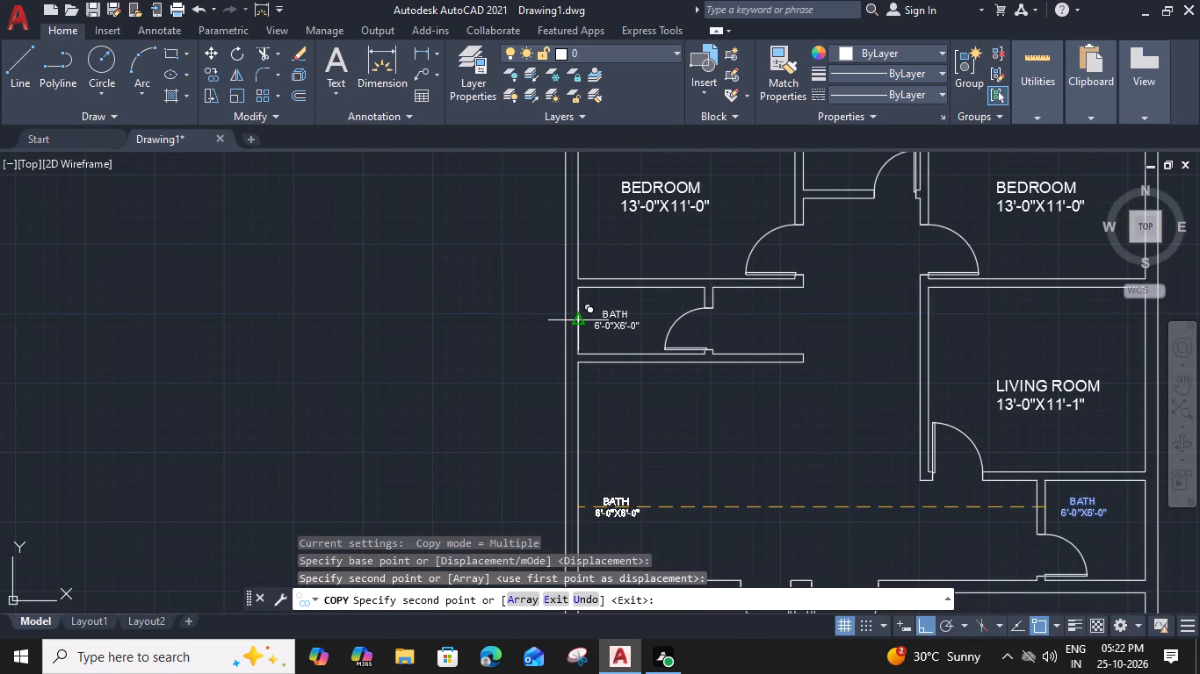
key(Escape)
Change the size in the BATH label below the left-hand bedroom to 7'-7"X4'-0".
double_click(610, 317)
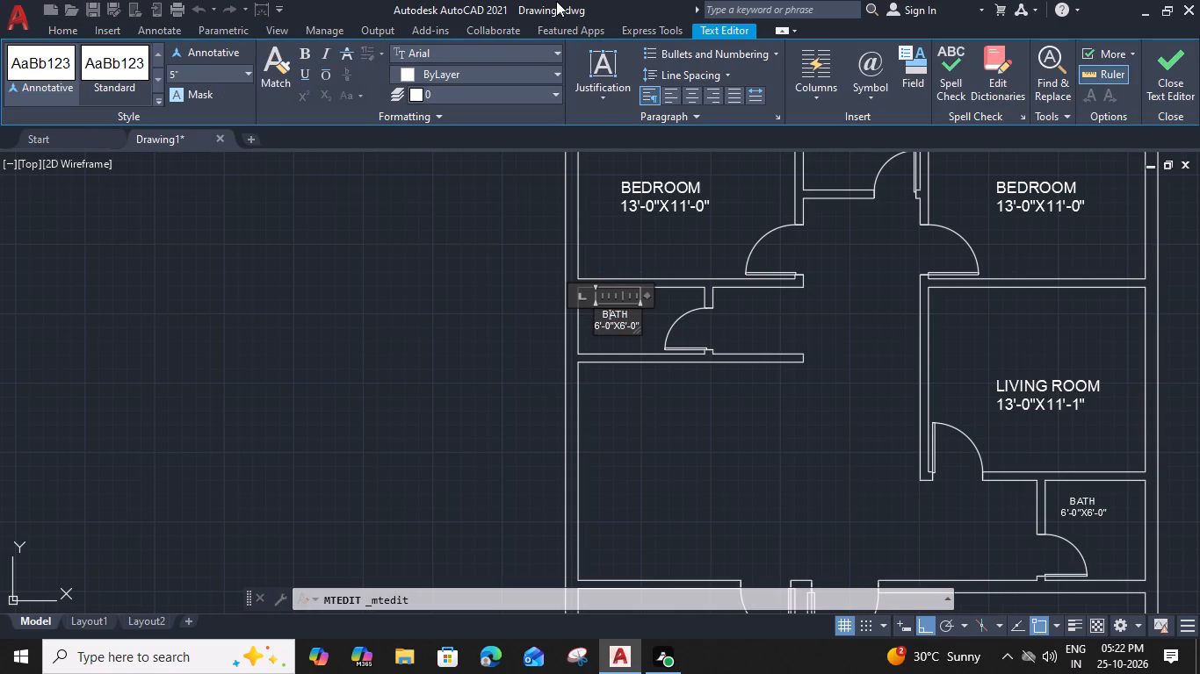
scroll(618, 300, up, 2)
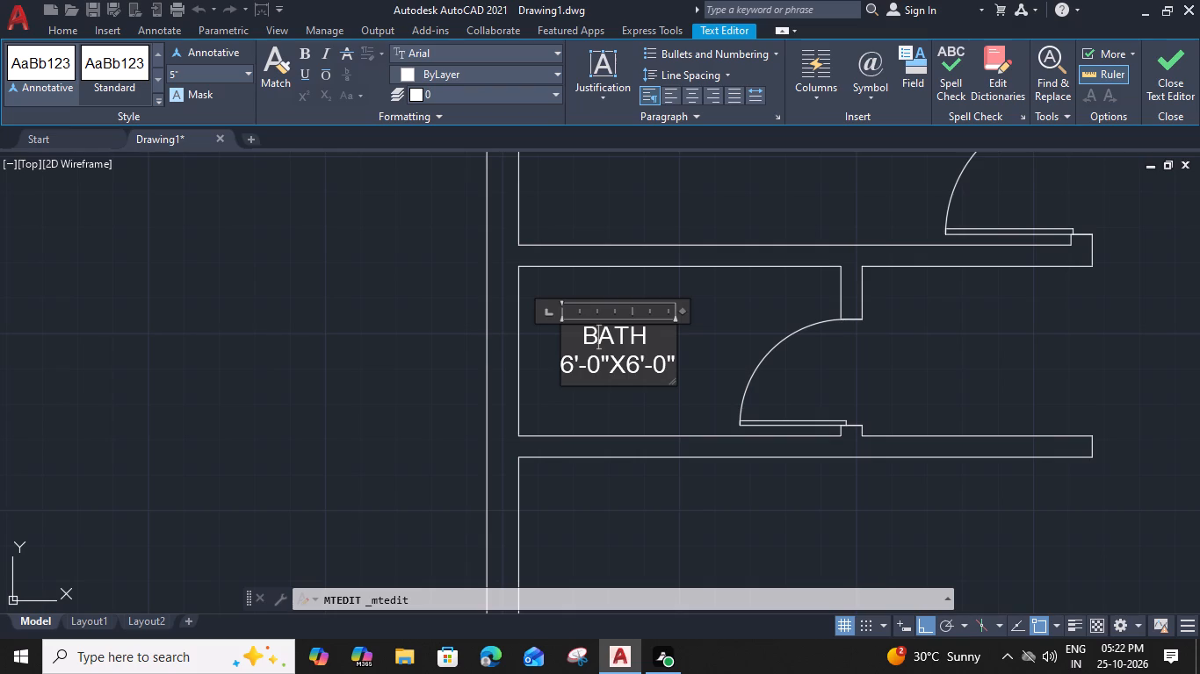
drag(638, 368, 628, 361)
key(4)
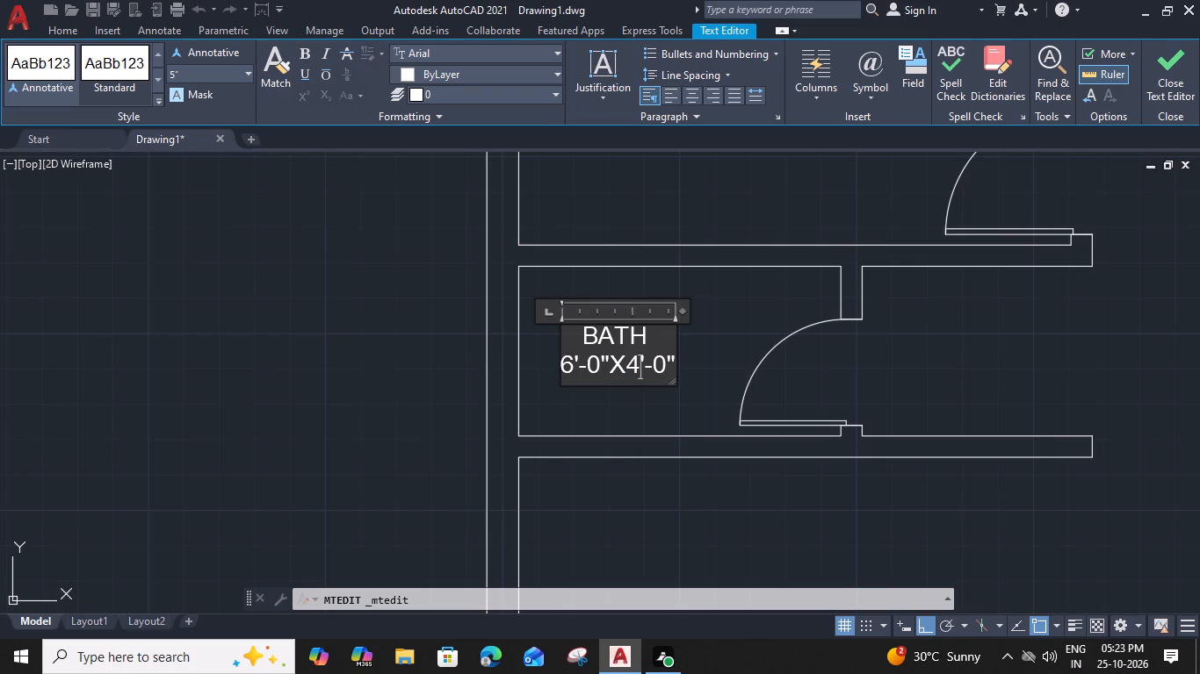
drag(572, 359, 563, 359)
text(7')
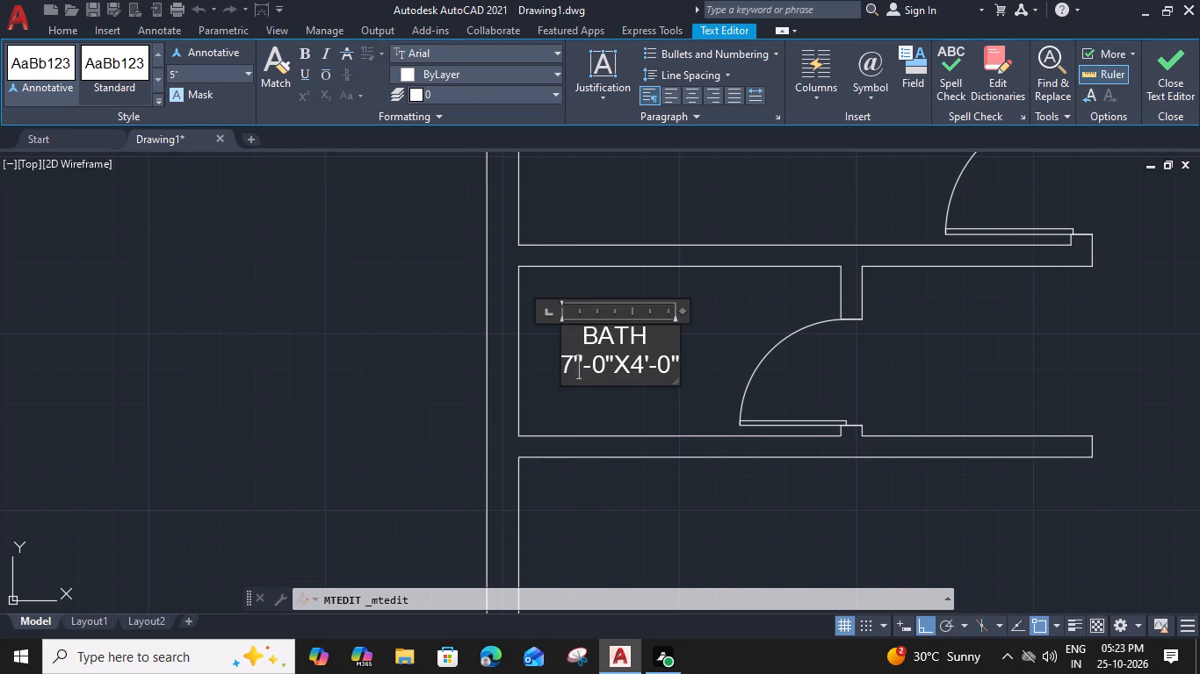
key(BackSpace)
drag(596, 369, 589, 366)
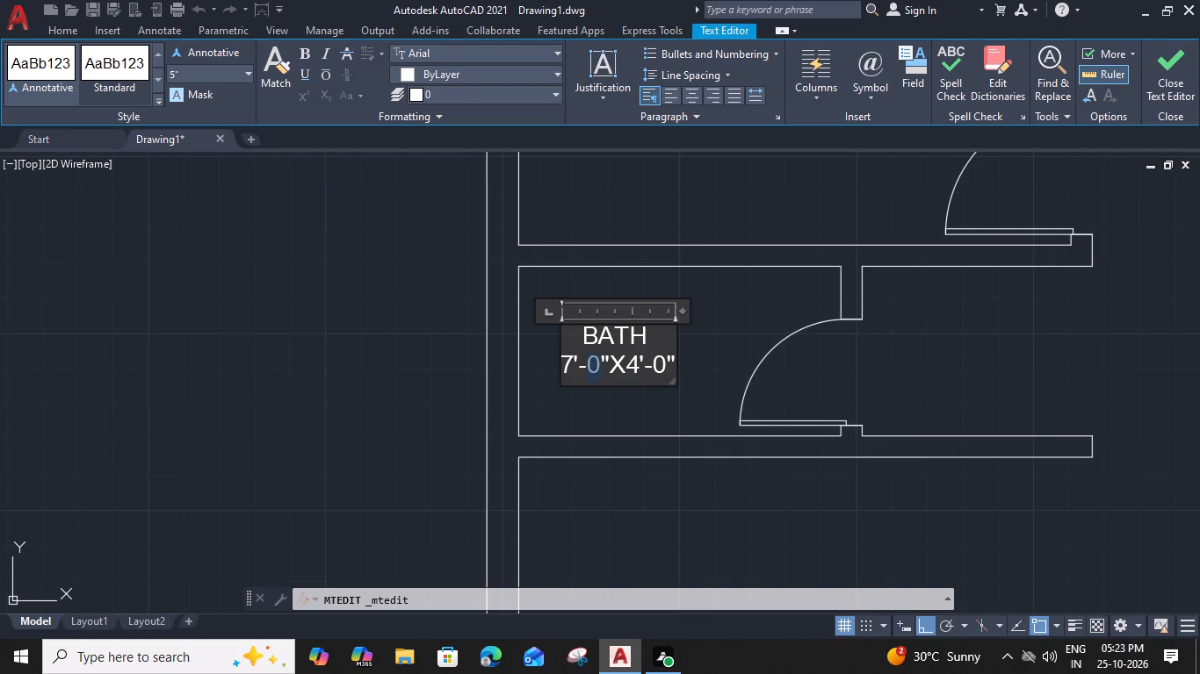
drag(589, 366, 587, 365)
key(7)
click(639, 405)
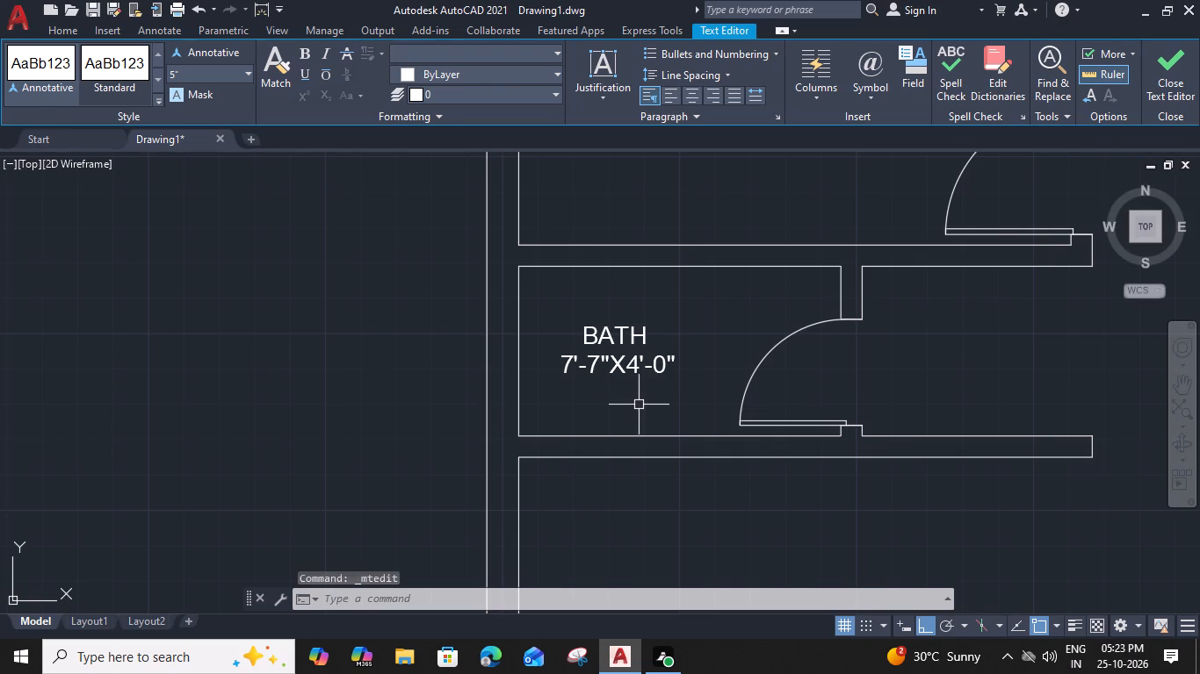
Copy the 7'-7"X4'-0" BATH label into the small room between the two bedrooms, using the left inner walls as reference.
click(637, 362)
text(CO)
key(space)
click(518, 354)
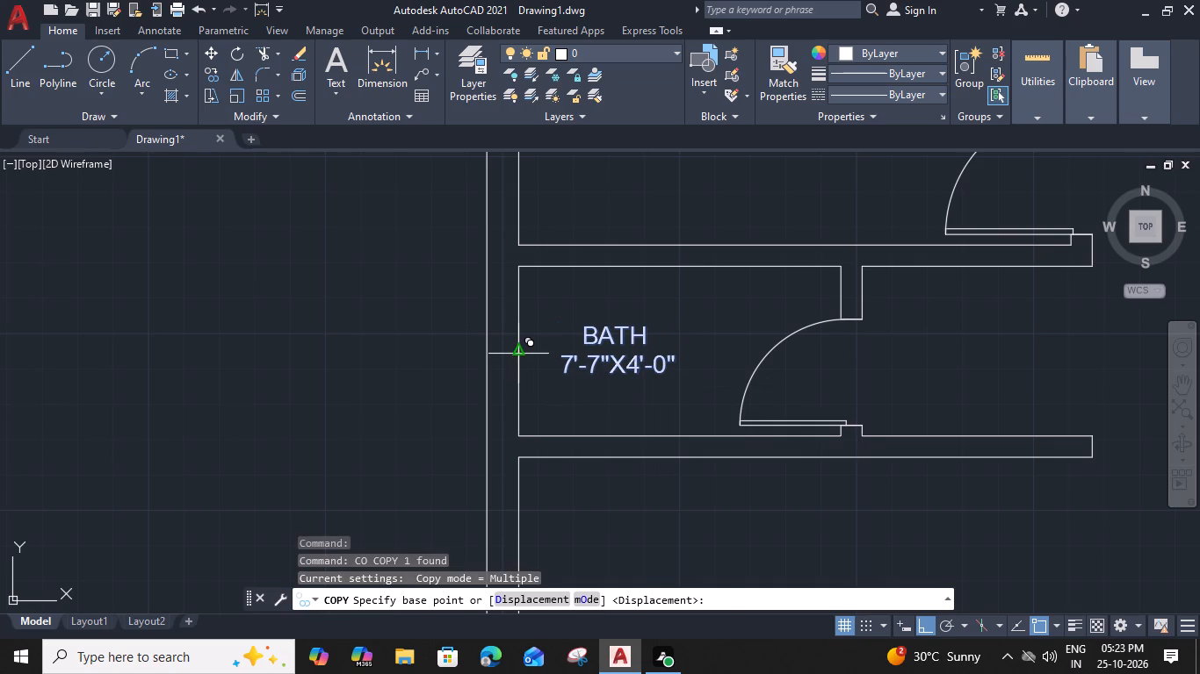
scroll(701, 320, down, 2)
middle_drag(704, 326, 585, 467)
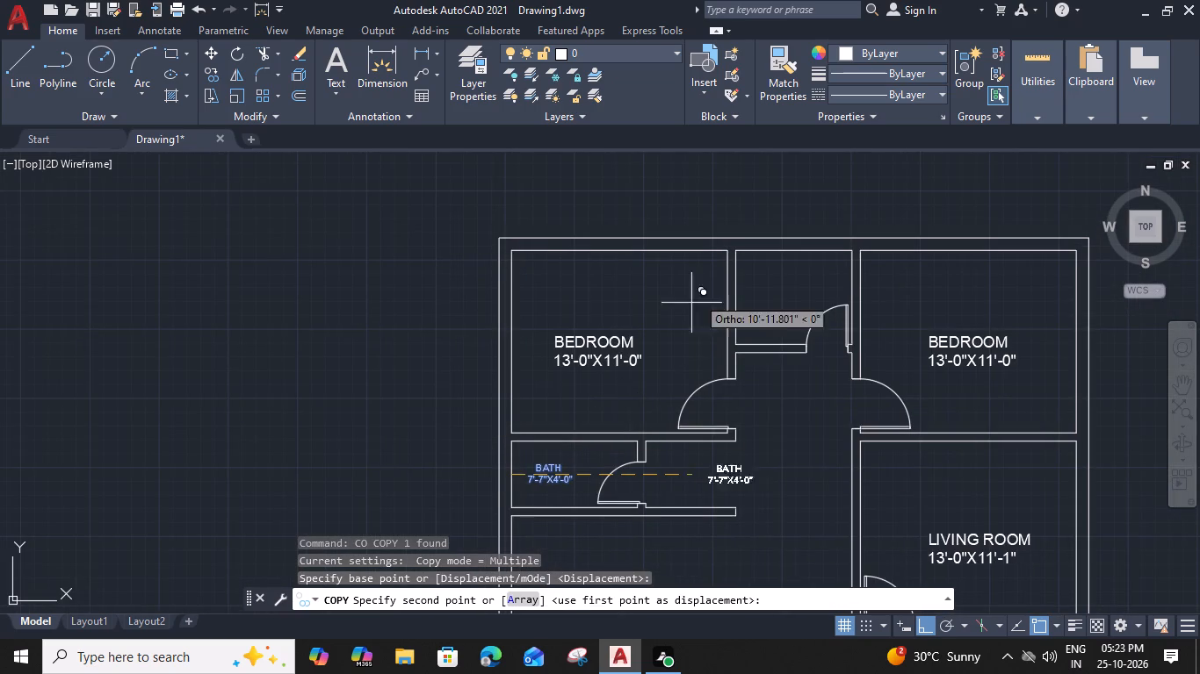
click(739, 296)
key(Escape)
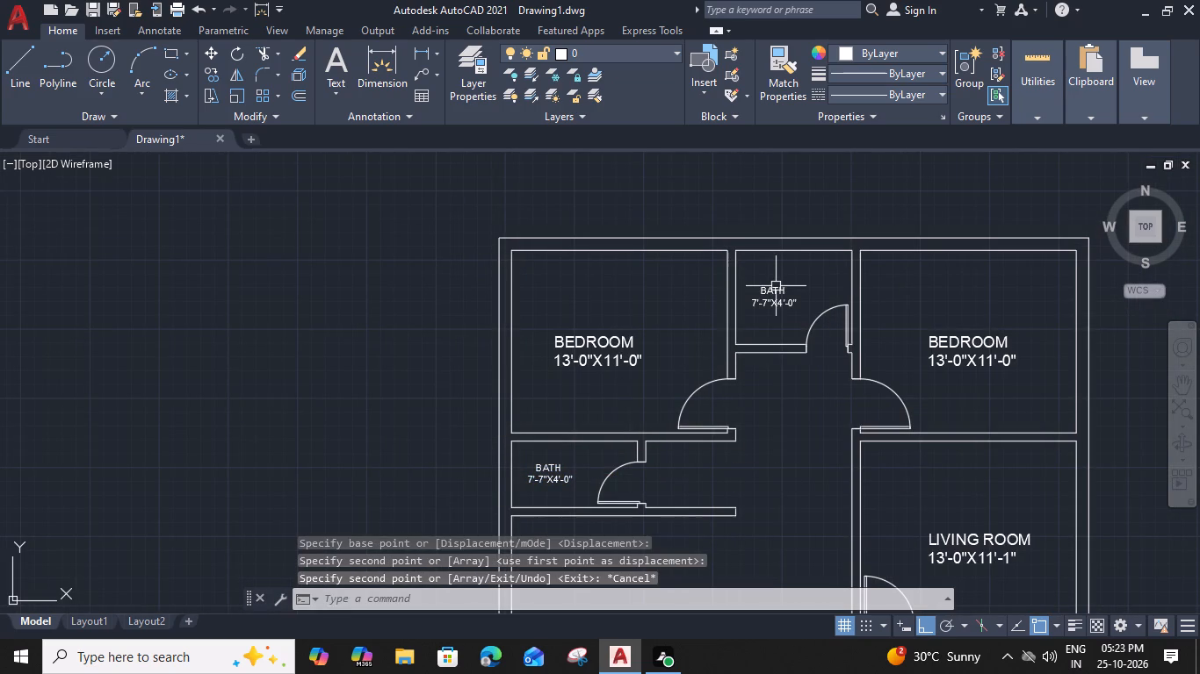
Change the size in the BATH label between the two bedrooms to 7'-0"X5'-8".
double_click(777, 288)
scroll(784, 291, up, 4)
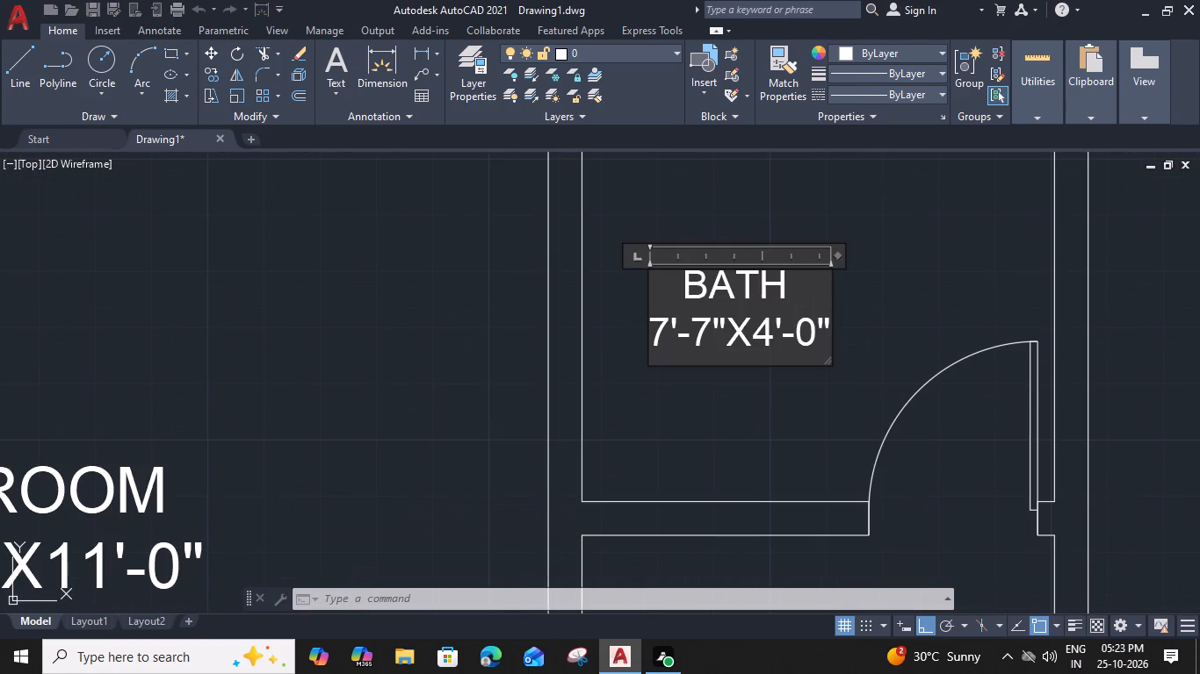
drag(709, 334, 699, 327)
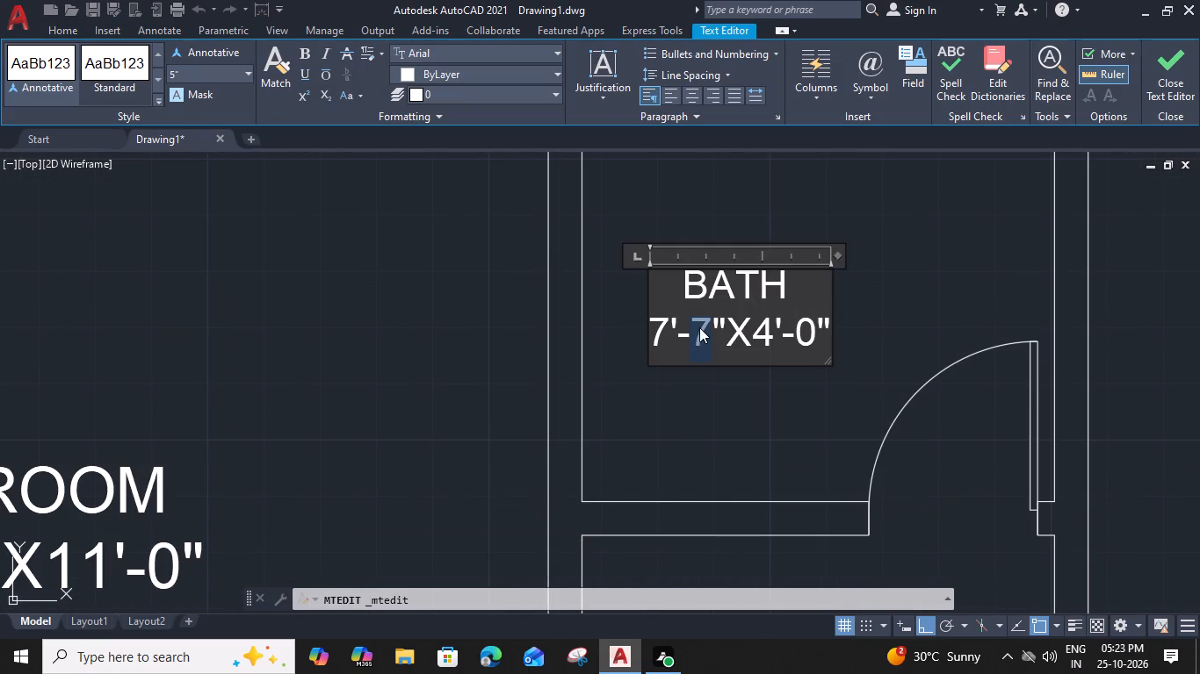
key(0)
drag(768, 336, 759, 333)
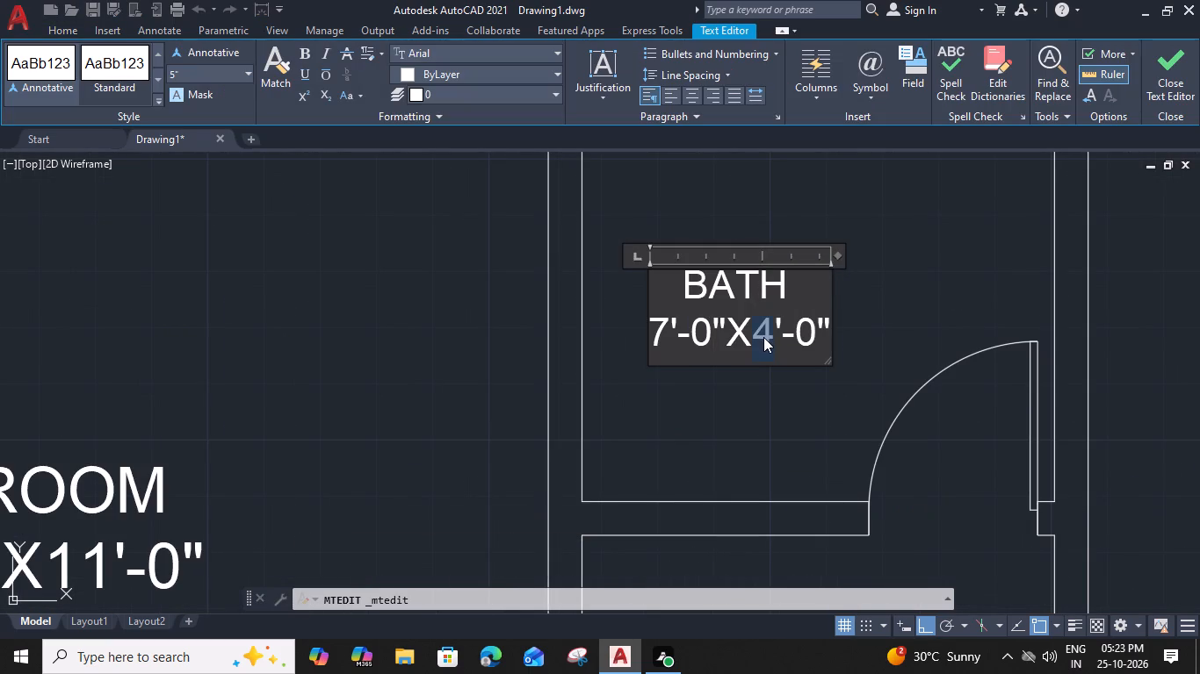
key(5)
click(805, 335)
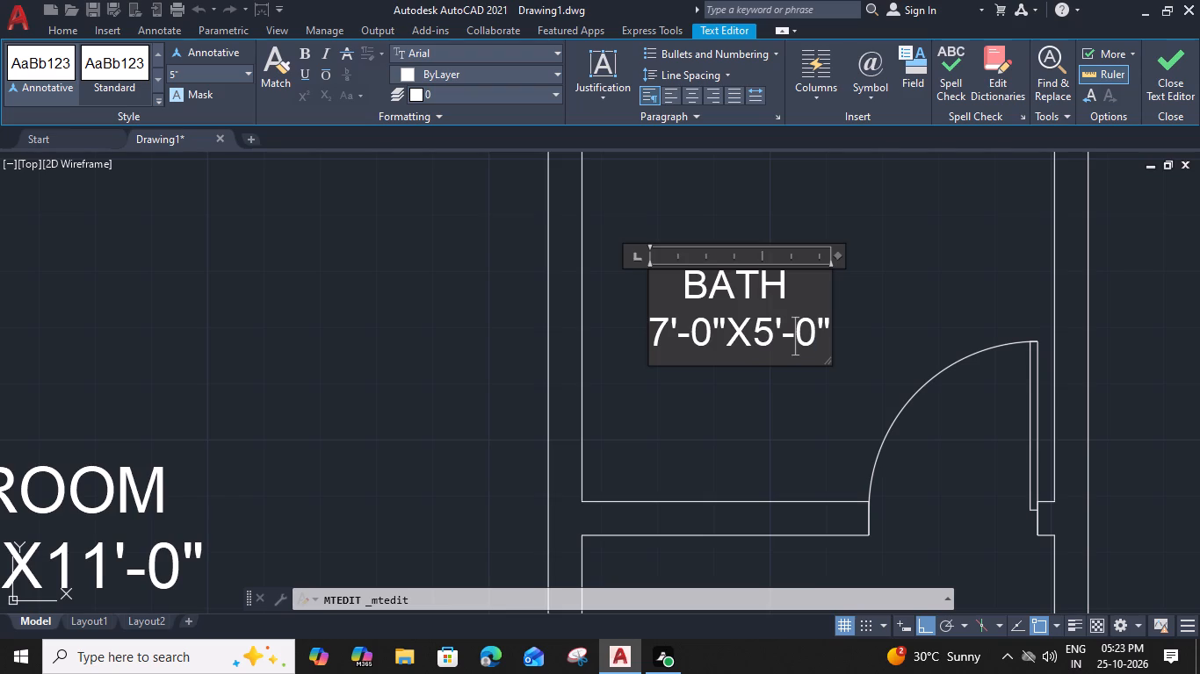
key(8)
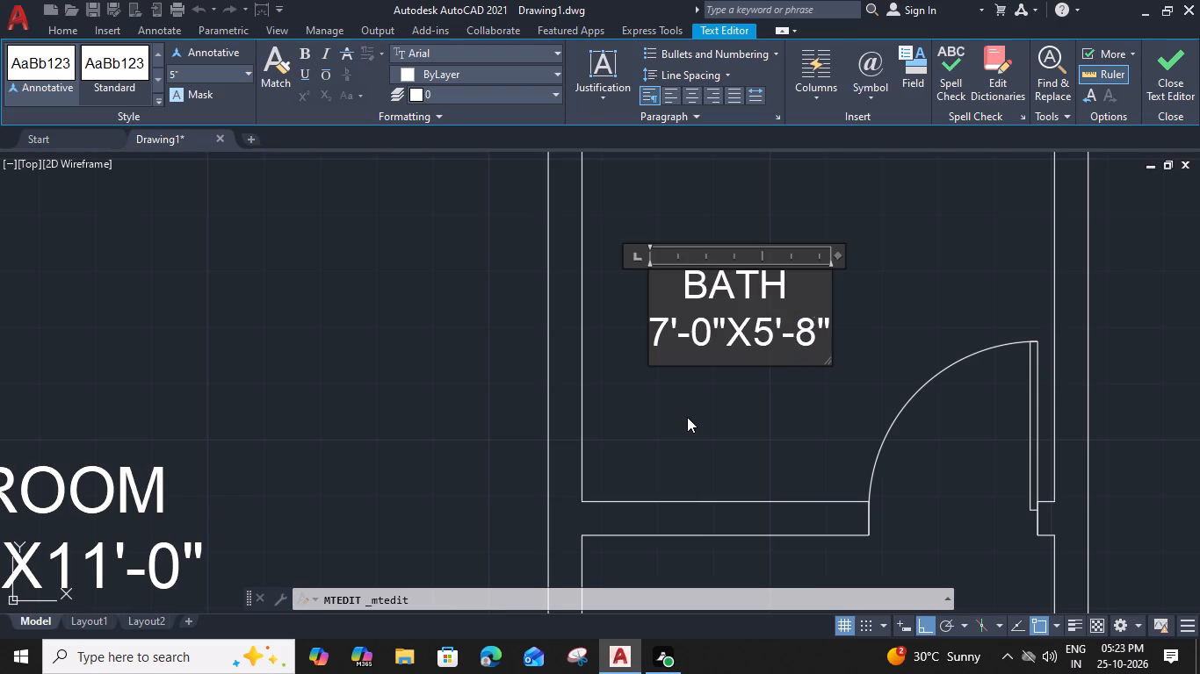
click(685, 416)
Copy the KITCHEN label straight across into the large room beside the kitchen.
scroll(685, 416, down, 3)
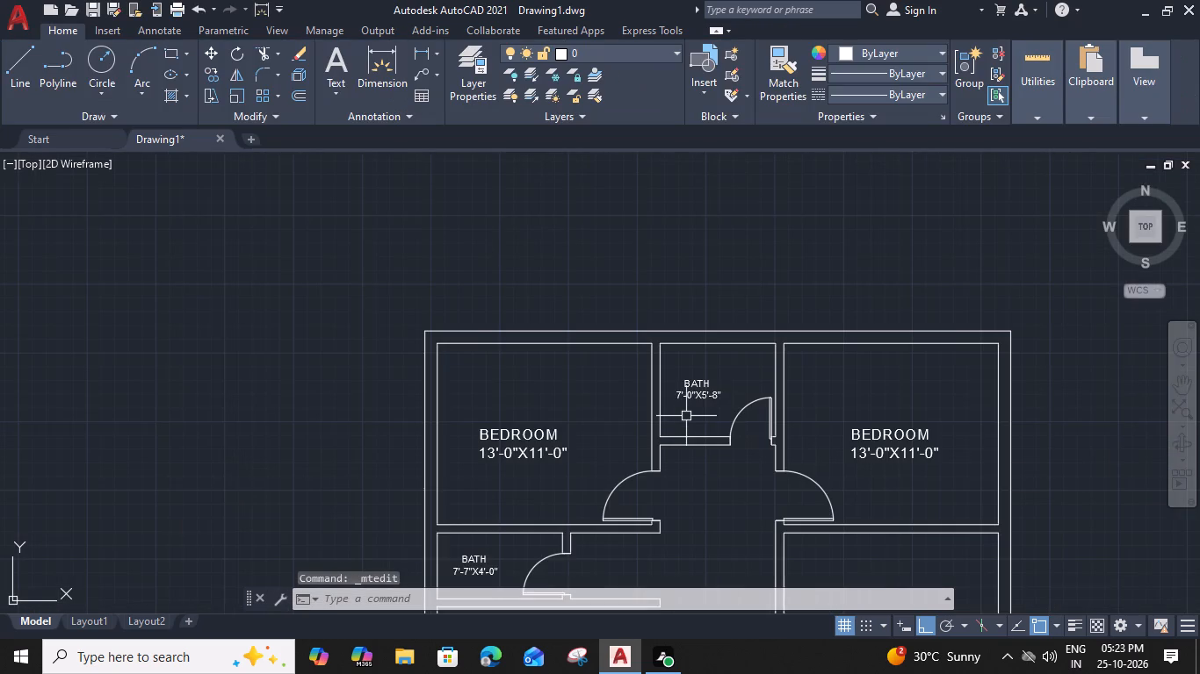
middle_drag(690, 393, 697, 183)
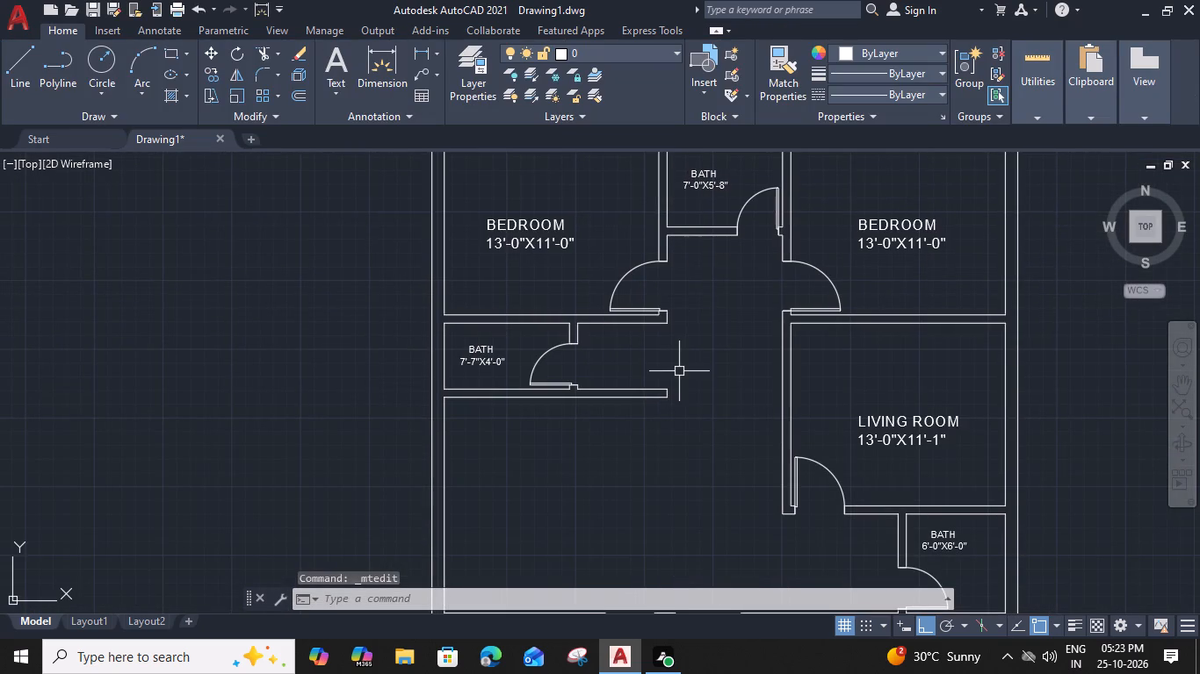
middle_drag(675, 500, 661, 201)
middle_drag(658, 307, 587, 299)
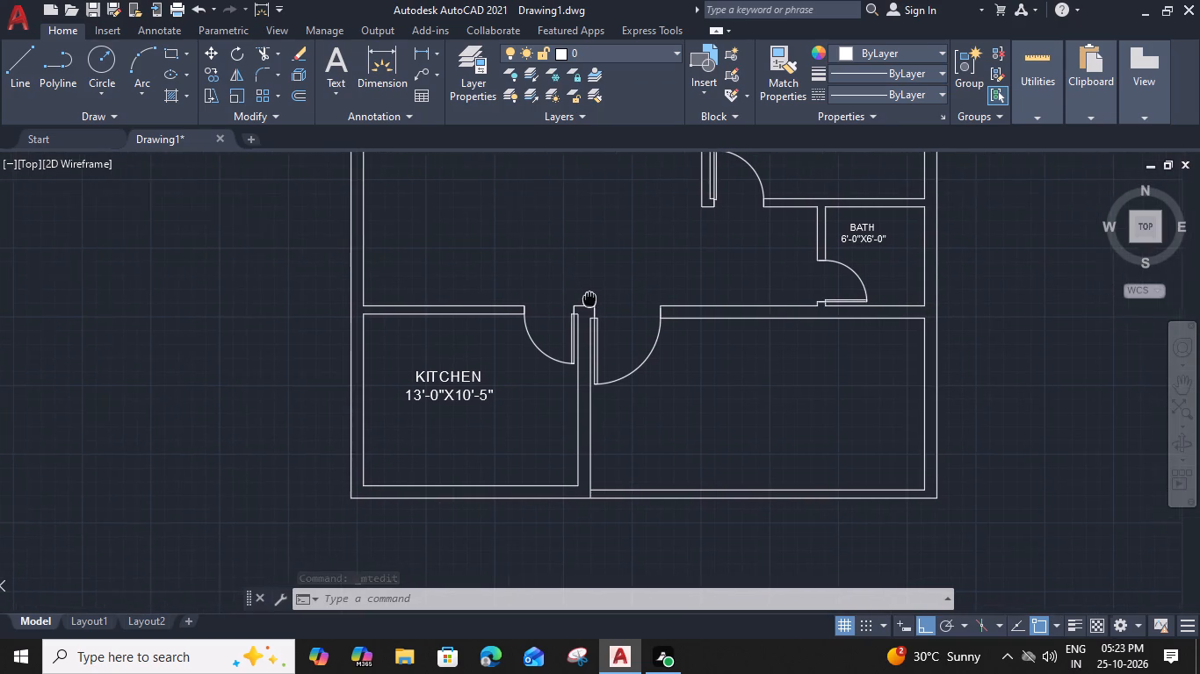
middle_drag(587, 299, 585, 299)
click(450, 370)
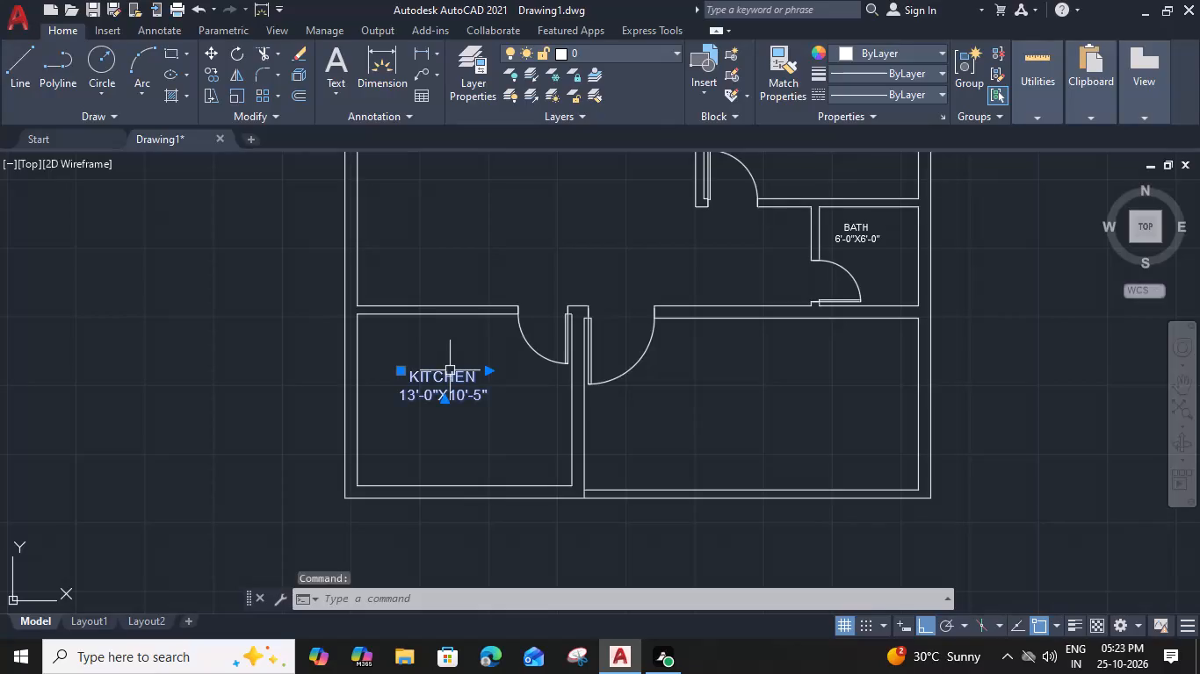
text(CO)
key(space)
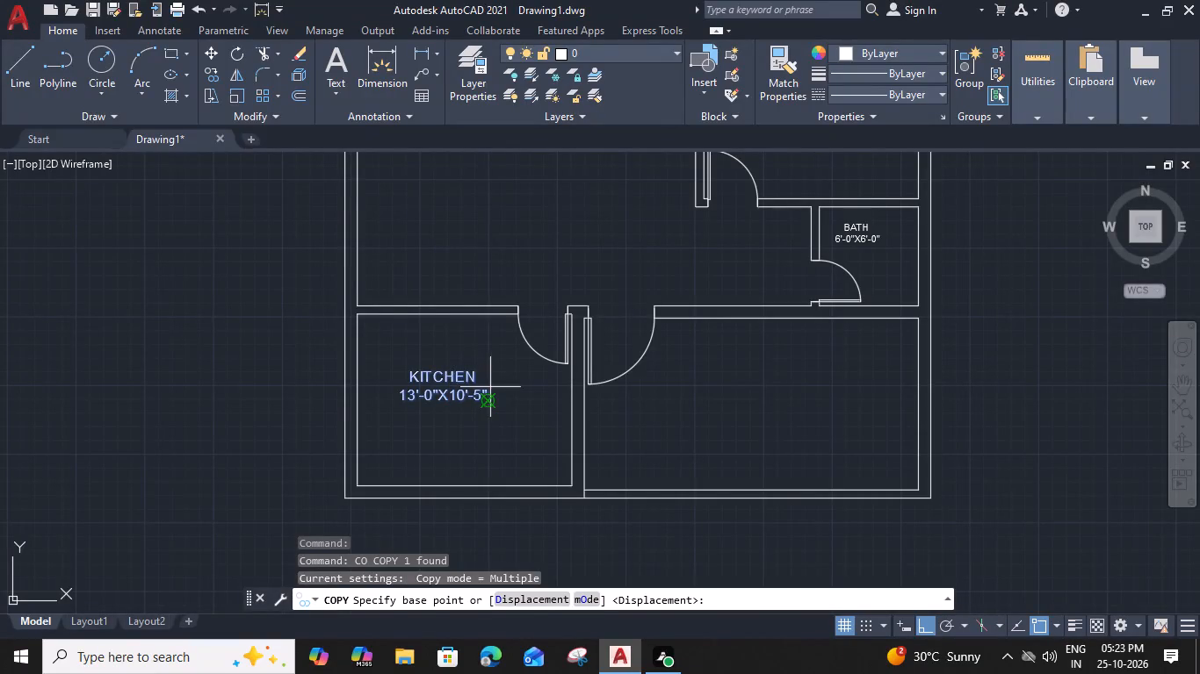
click(484, 402)
click(820, 417)
key(Escape)
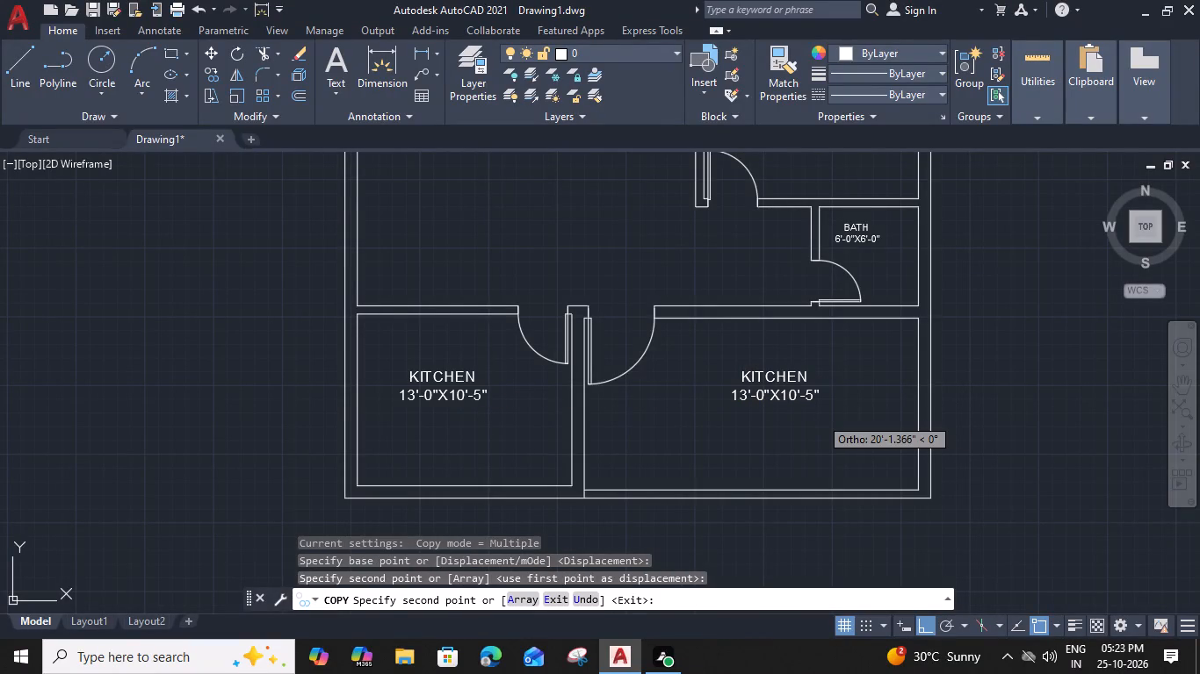
Measure the inside length and width of the large room beside the kitchen.
key(m)
key(r)
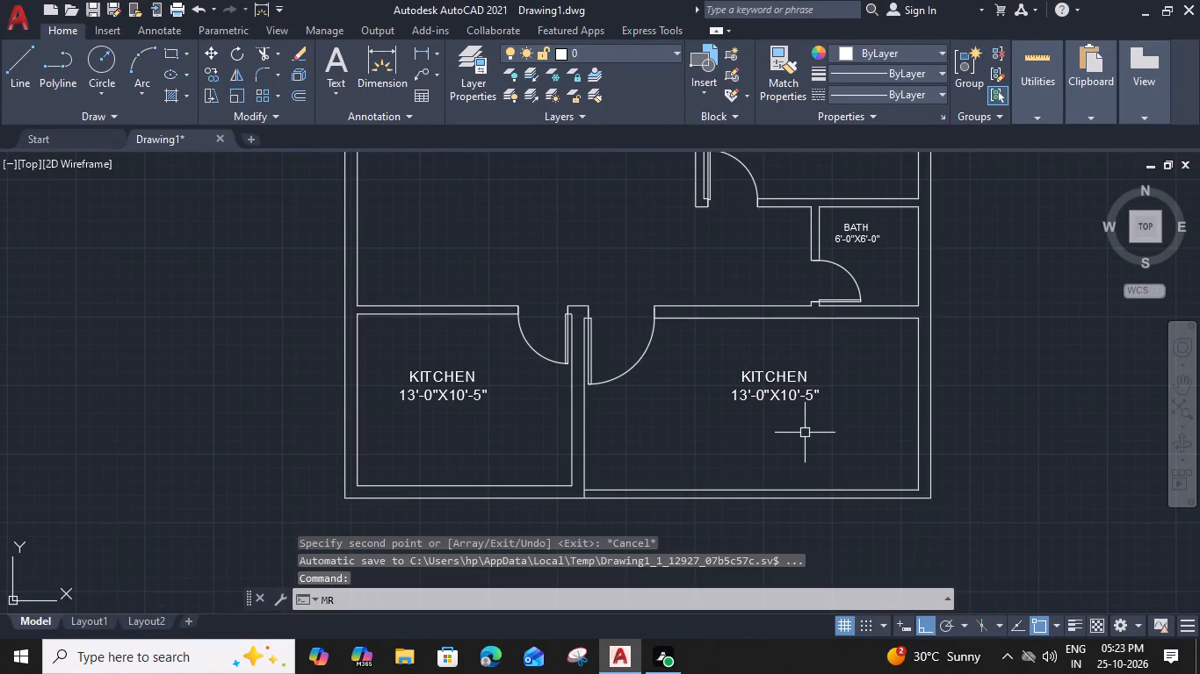
key(BackSpace)
key(w)
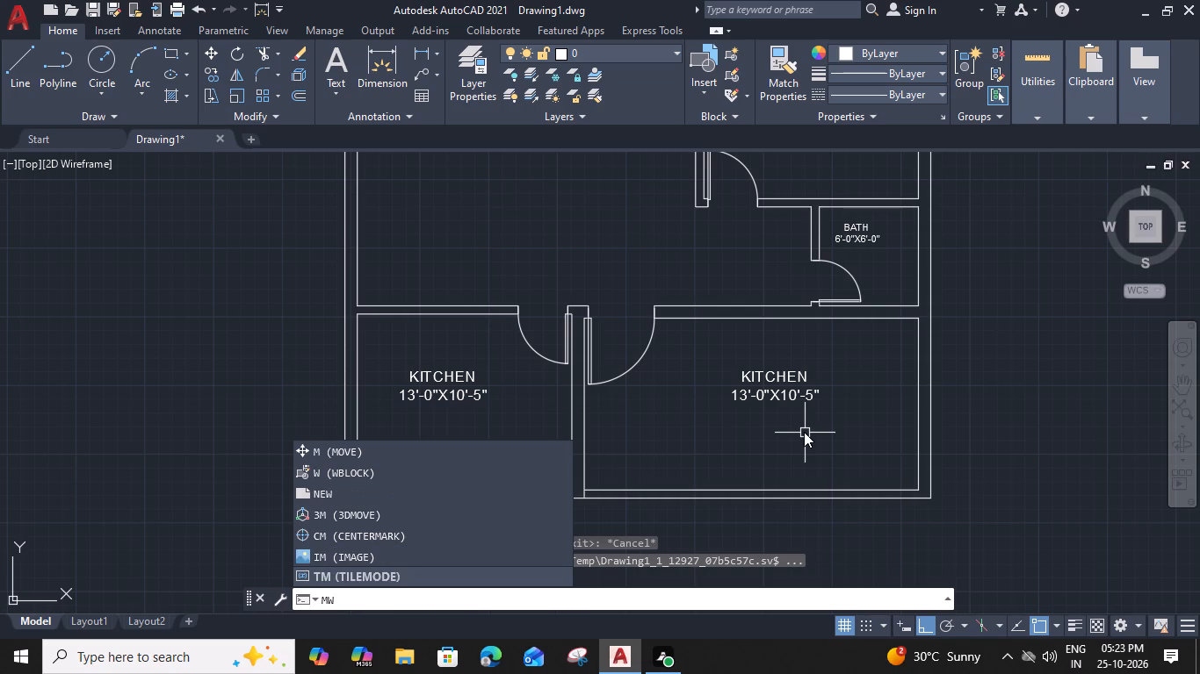
key(BackSpace)
text(EA)
key(space)
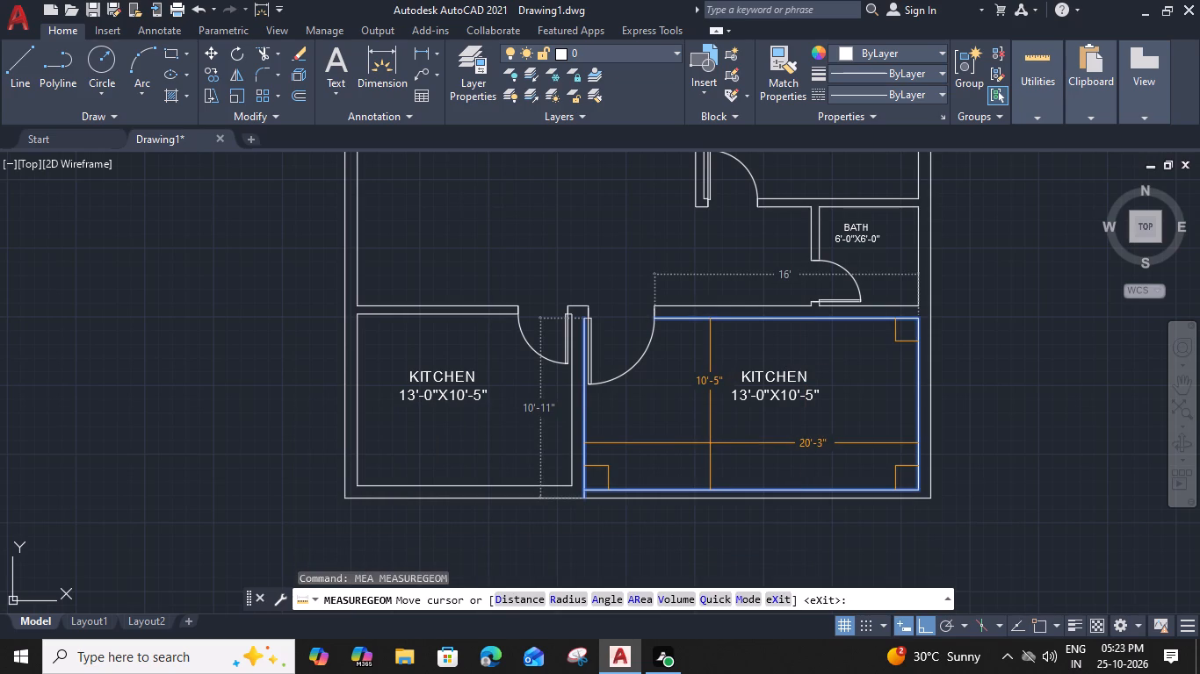
key(Escape)
Set the size in the copied KITCHEN label to 20'-3"X10'-5", rechecking the room's measurements along the way.
double_click(746, 389)
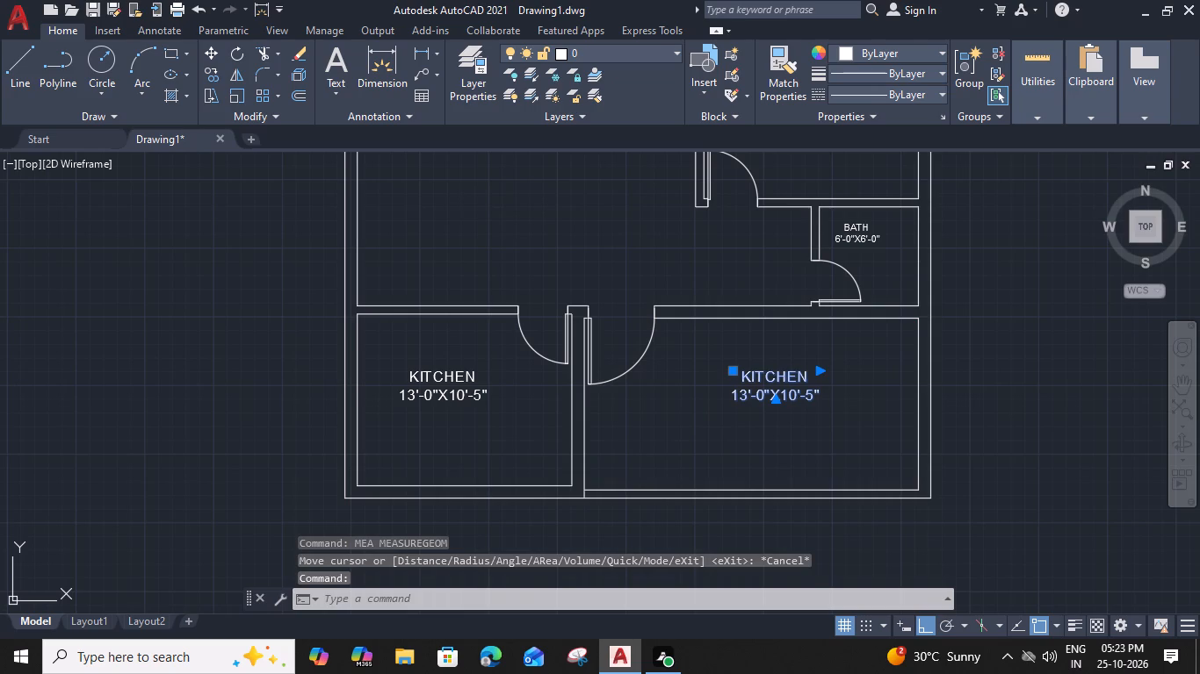
scroll(748, 398, up, 1)
drag(747, 398, 723, 392)
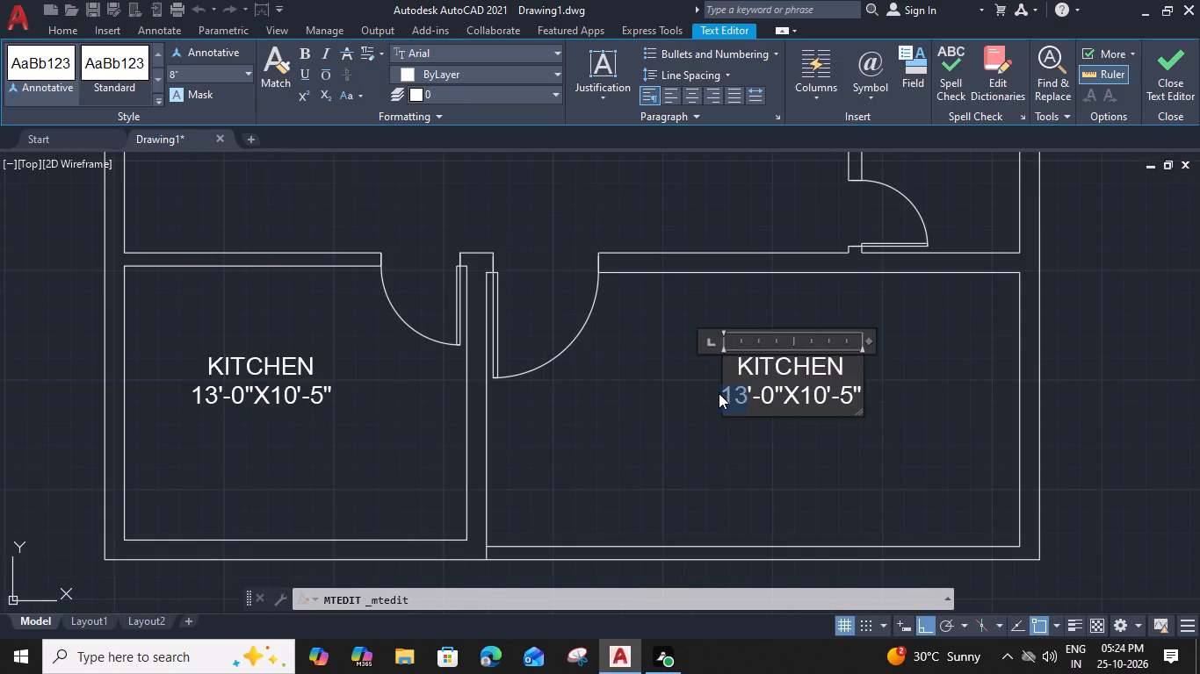
text(20)
click(789, 470)
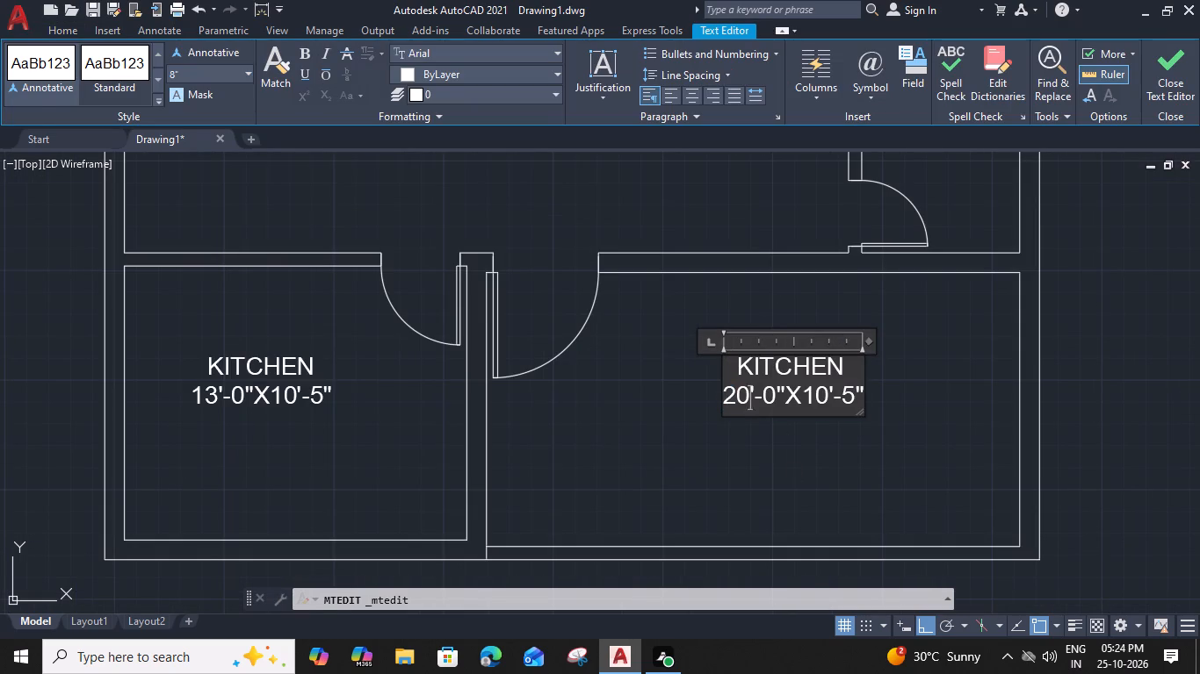
text(MEA)
key(space)
key(Escape)
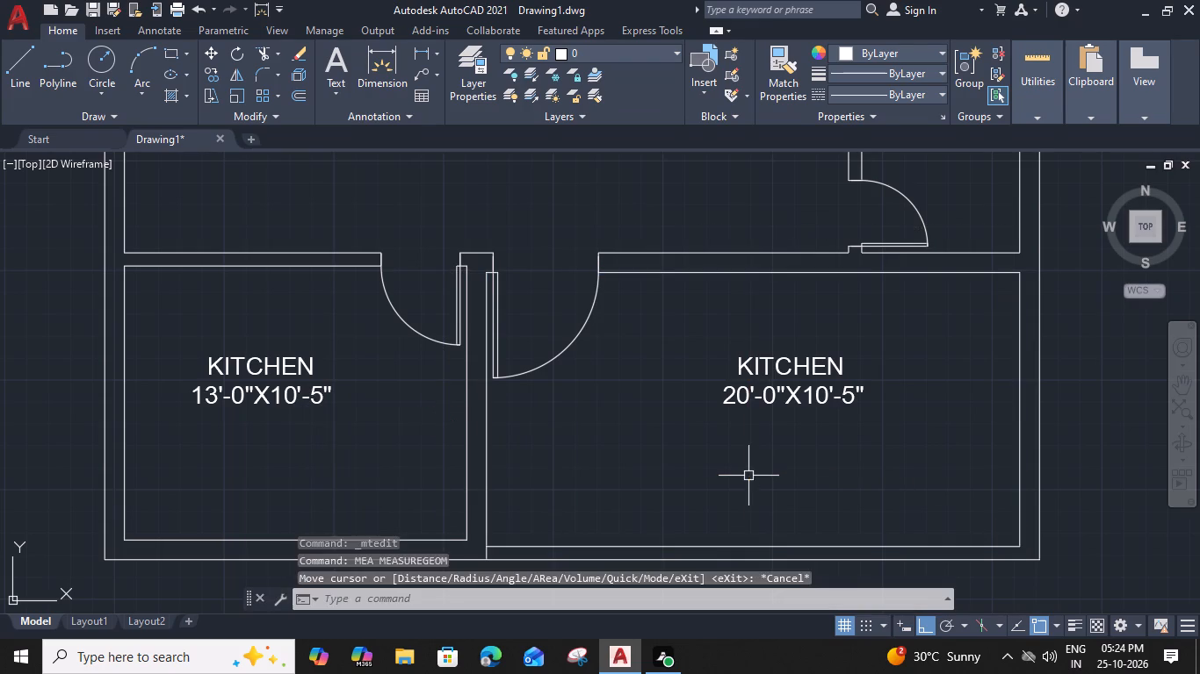
double_click(769, 388)
scroll(769, 388, up, 2)
drag(778, 405, 768, 405)
key(3)
scroll(621, 454, down, 2)
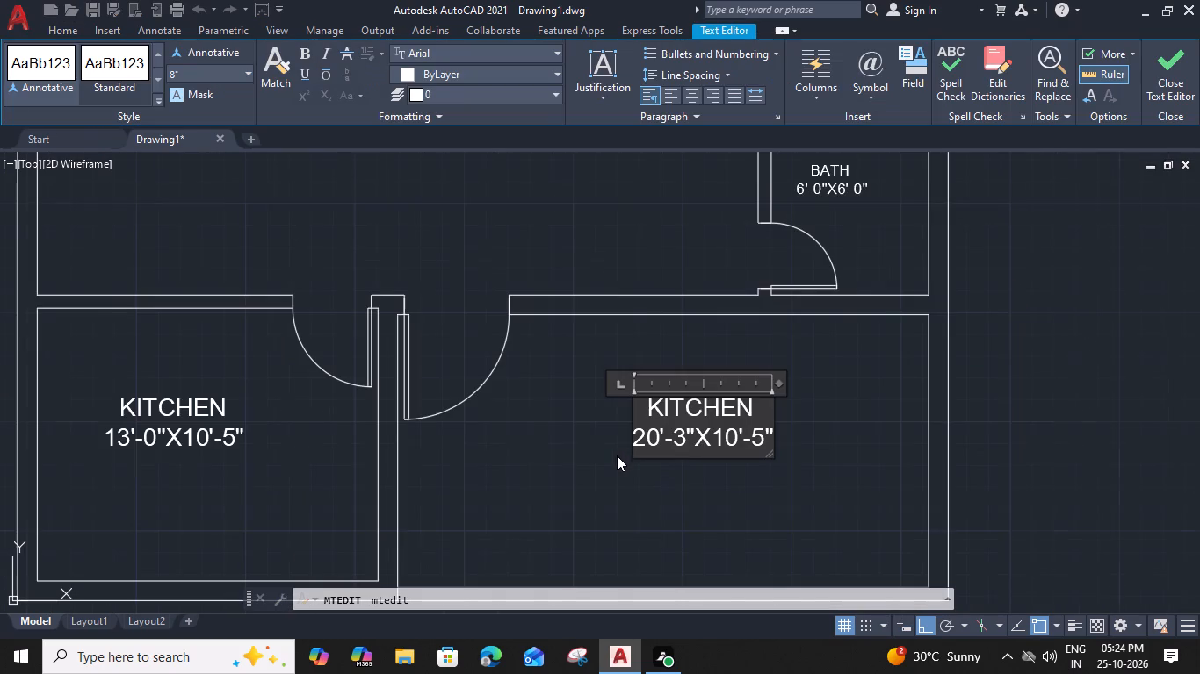
Replace the room name in the 20'-3"X10'-5" label with PORCH.
drag(744, 406, 663, 408)
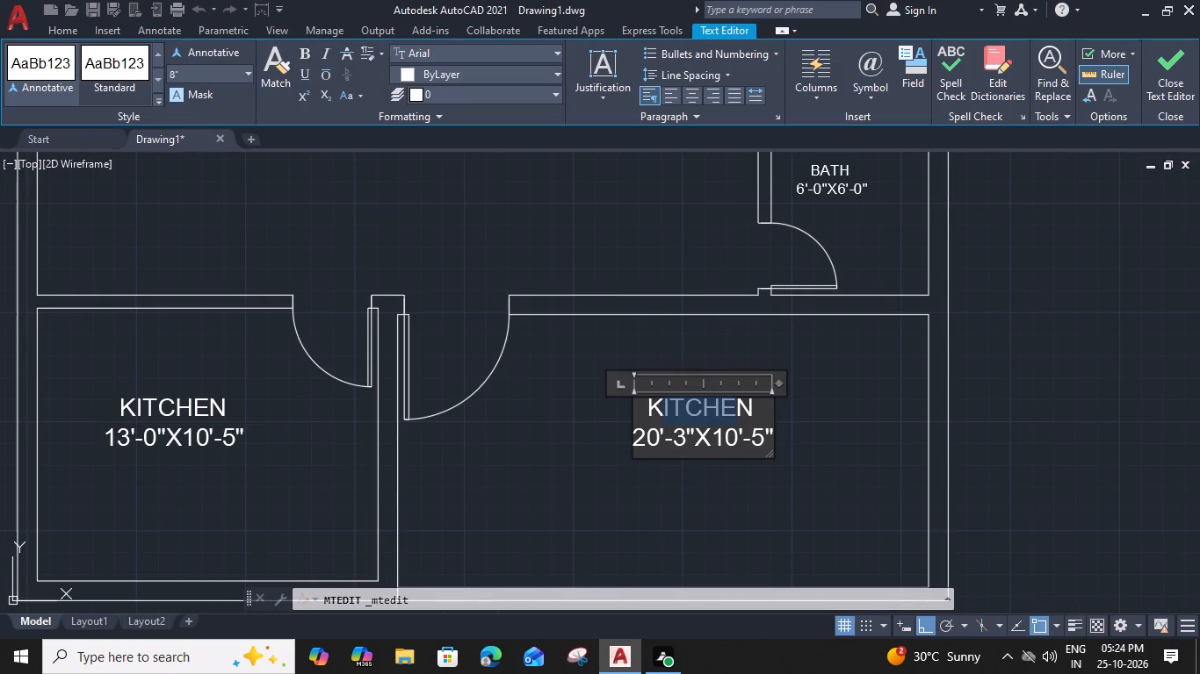
drag(755, 407, 644, 401)
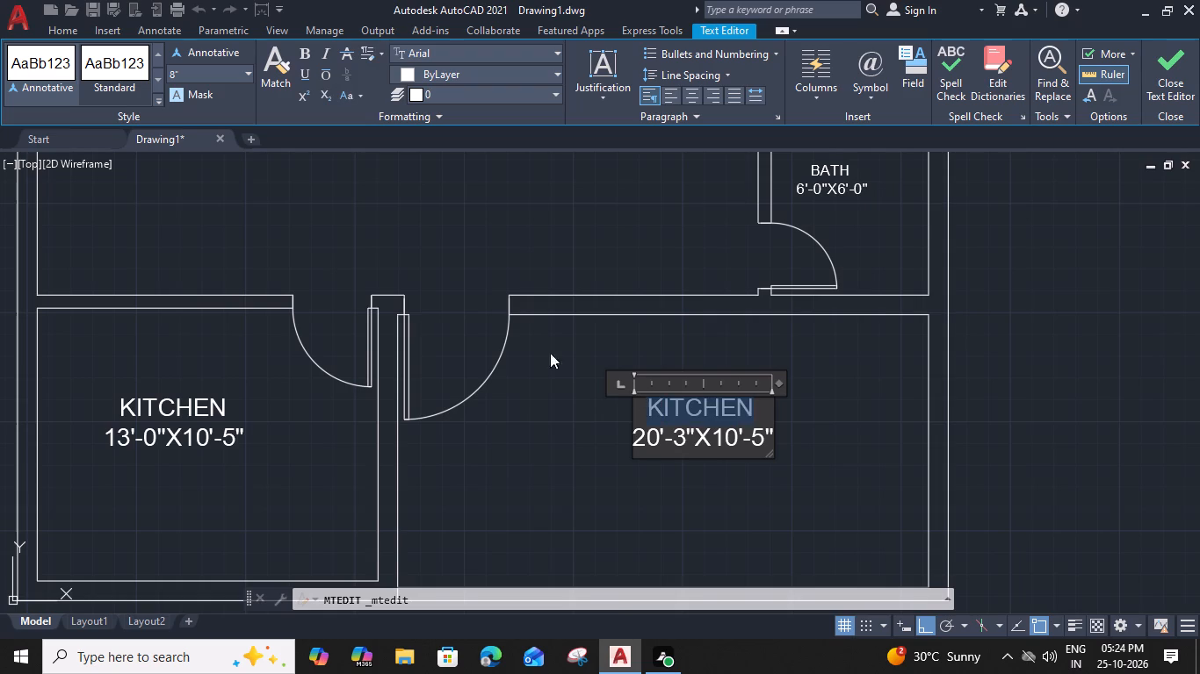
key(p)
key(o)
key(r)
key(c)
key(h)
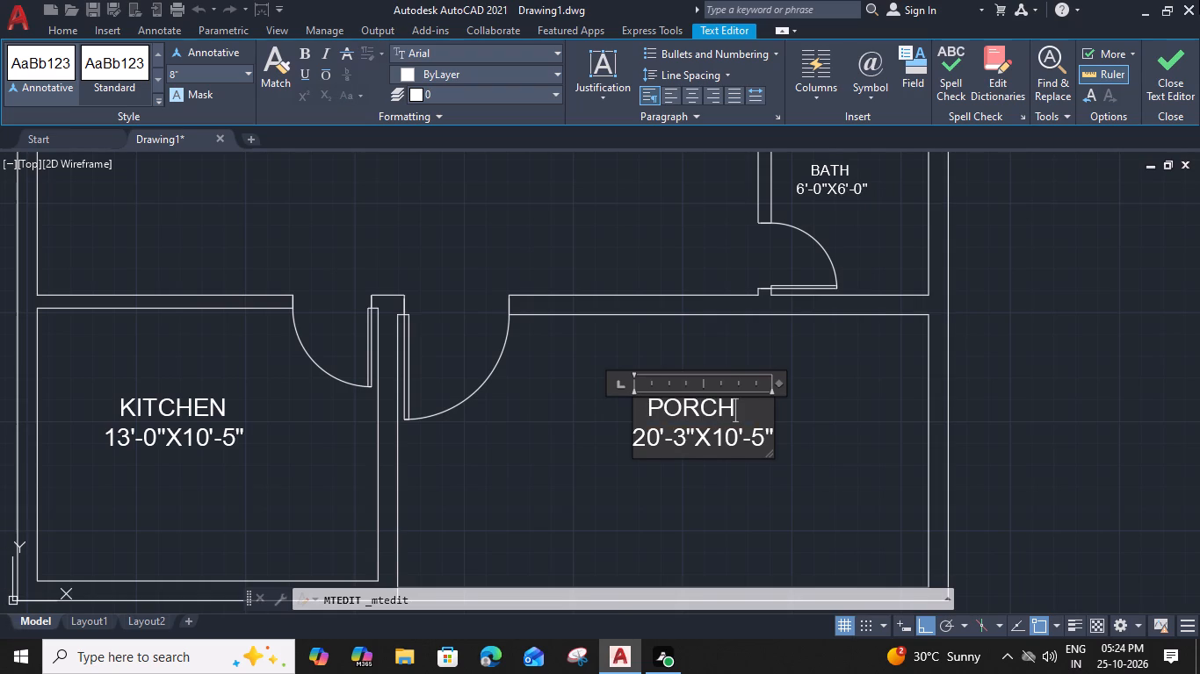
click(538, 434)
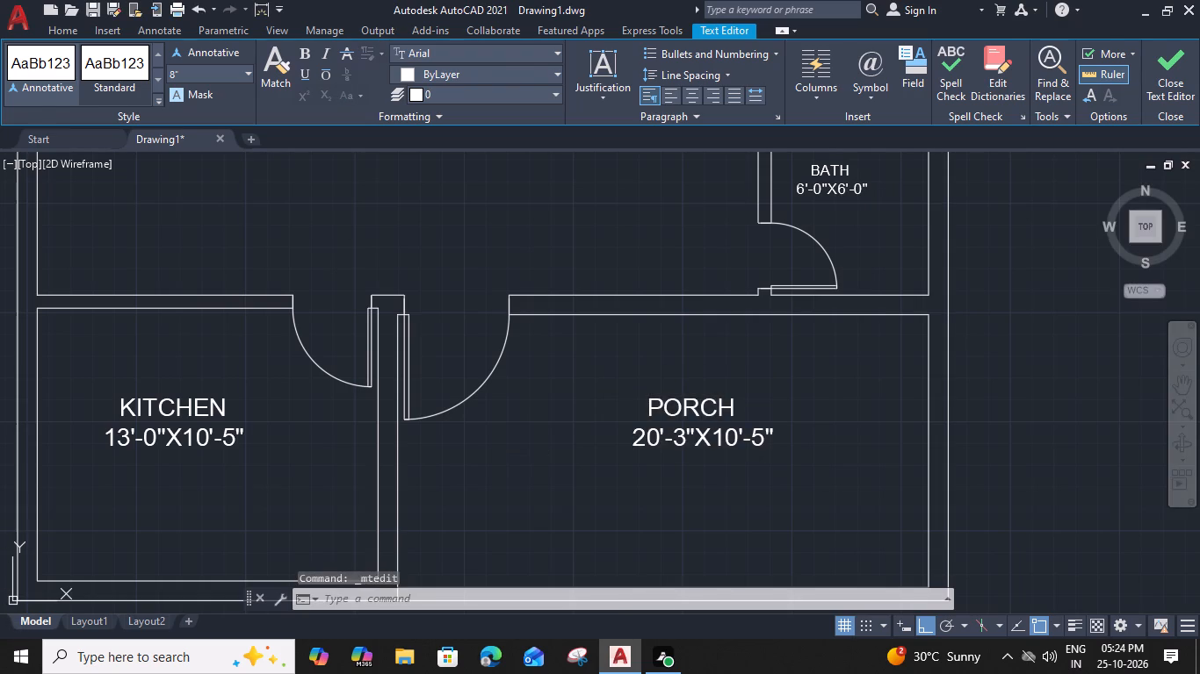
Draw a rectangle 5' long and 9" wide in the open area above the kitchen.
scroll(604, 442, down, 1)
middle_drag(627, 455, 626, 271)
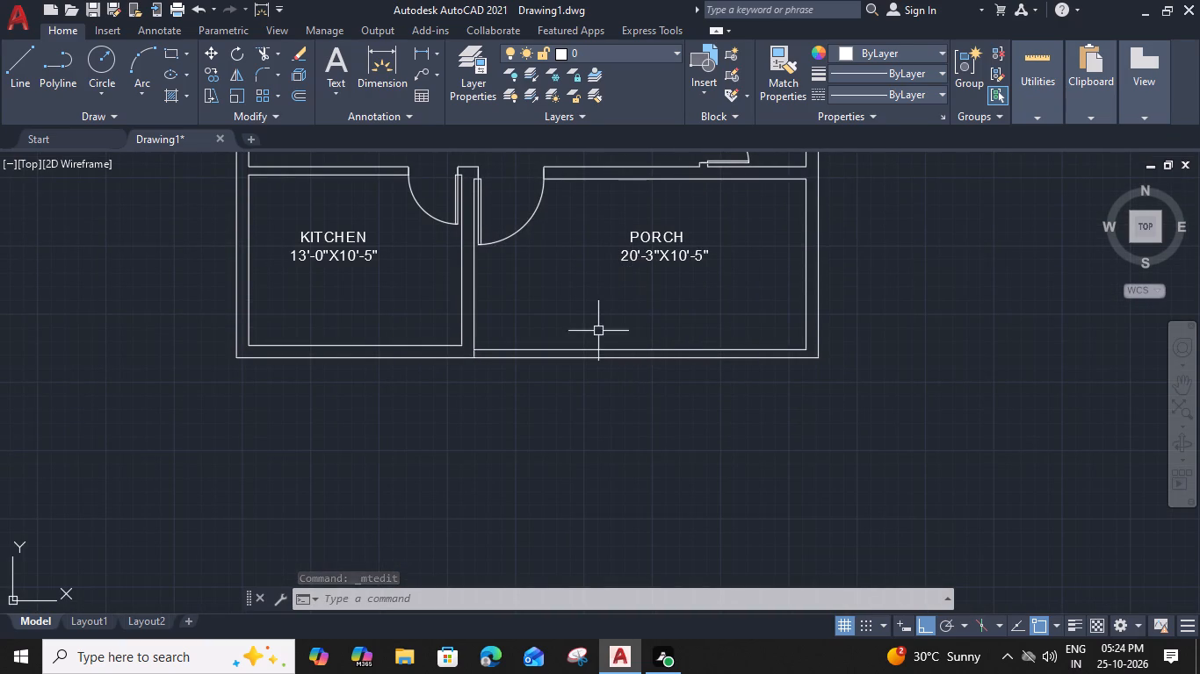
middle_drag(577, 306, 575, 338)
middle_drag(714, 303, 714, 313)
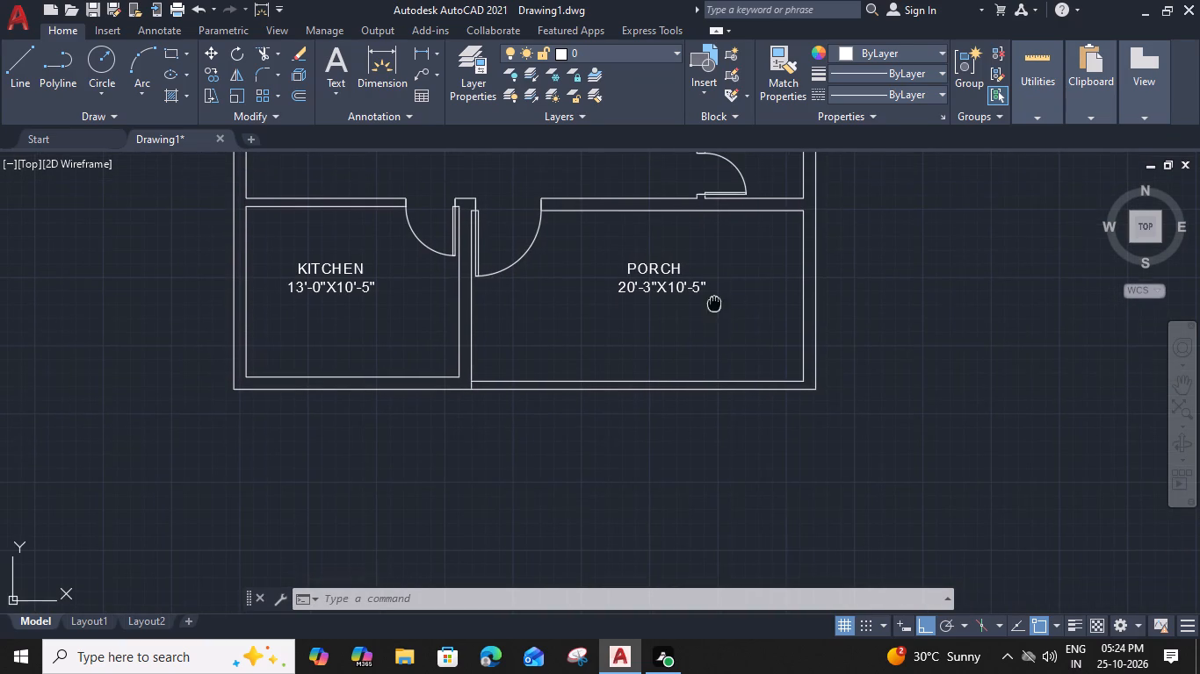
middle_drag(714, 313, 724, 376)
scroll(461, 291, down, 1)
middle_drag(447, 299, 560, 493)
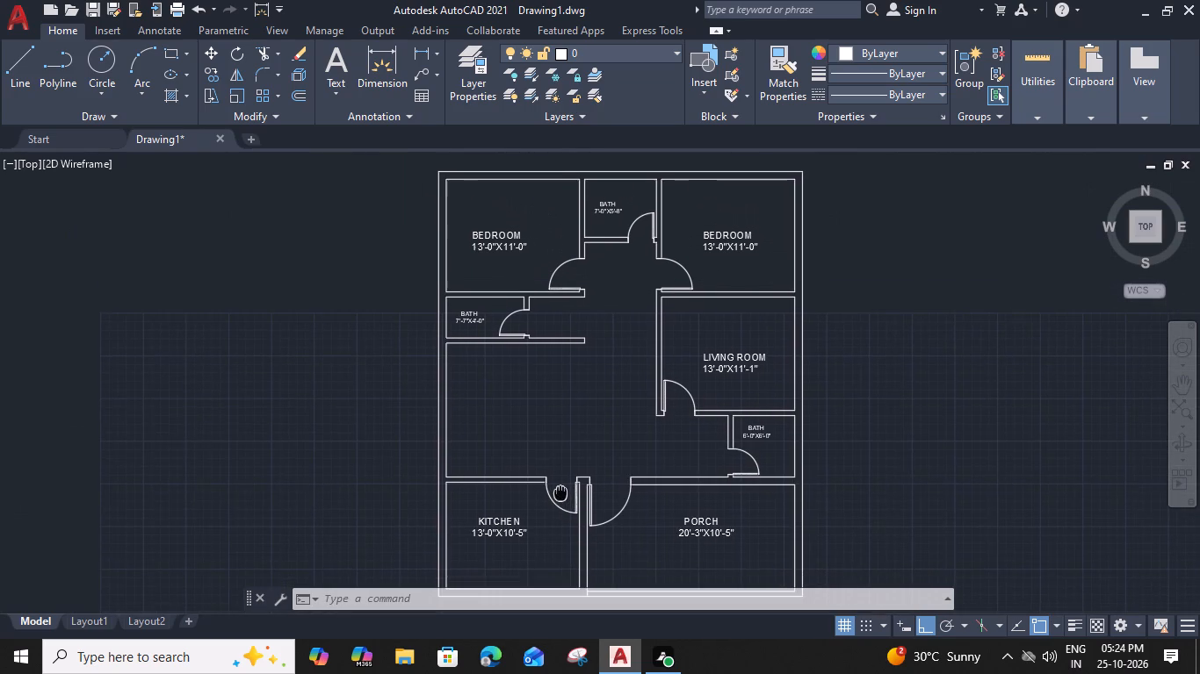
middle_drag(560, 493, 560, 492)
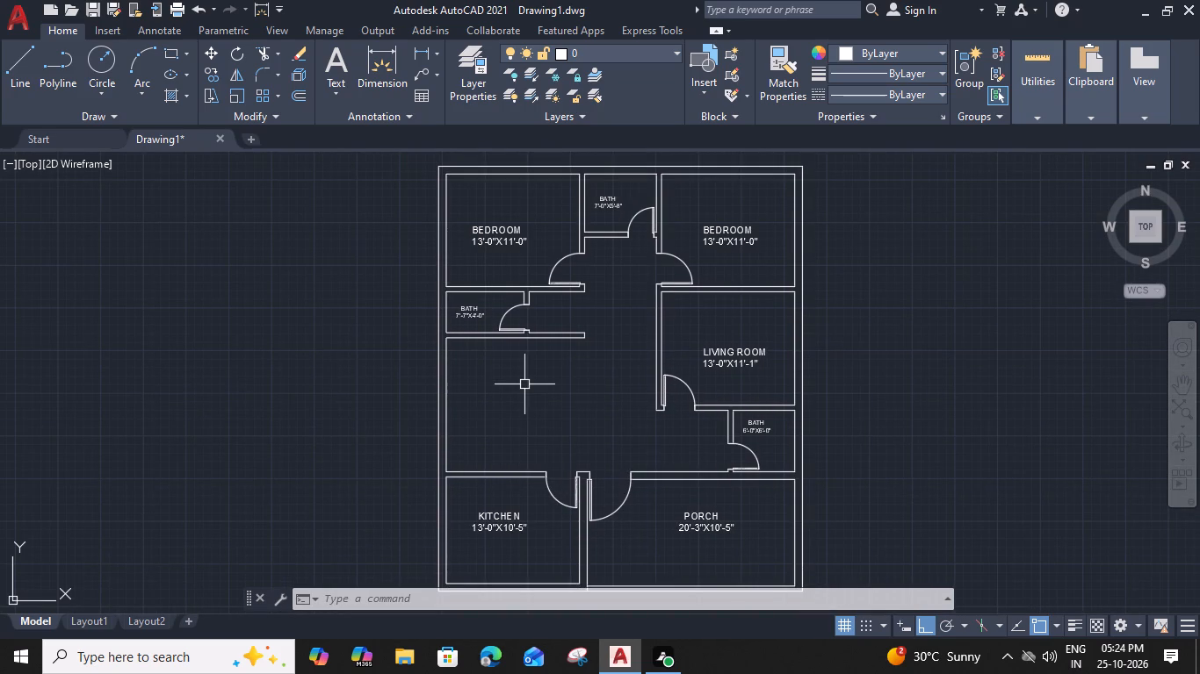
key(r)
text(EC)
key(space)
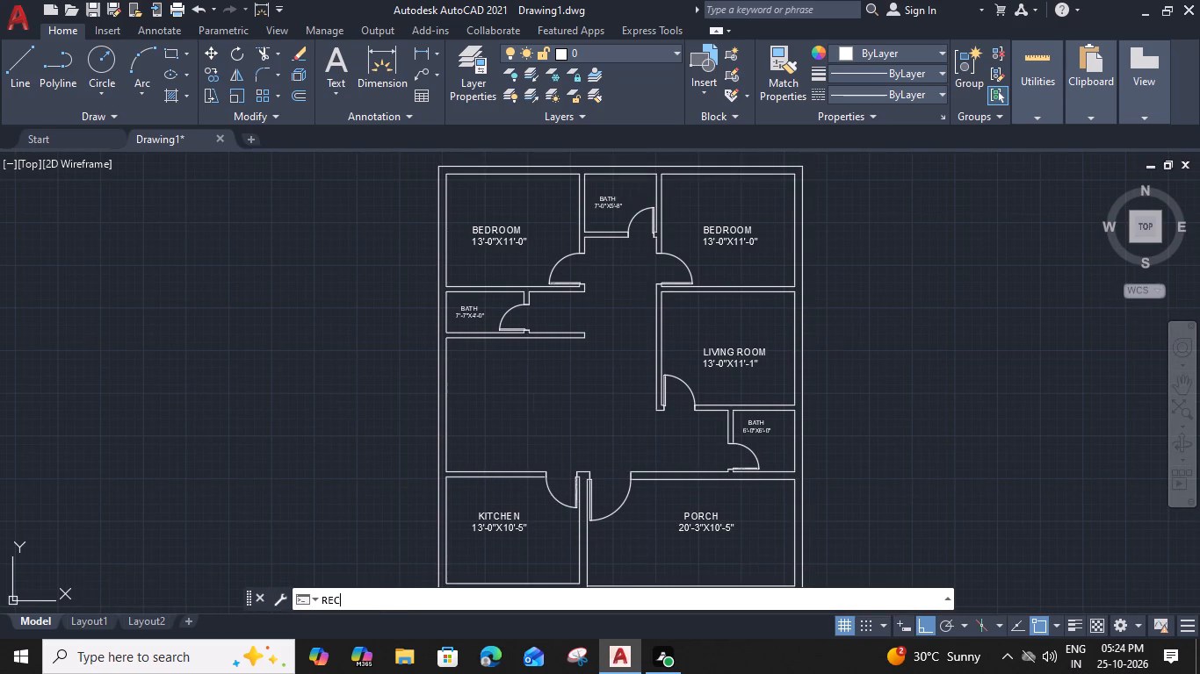
click(519, 369)
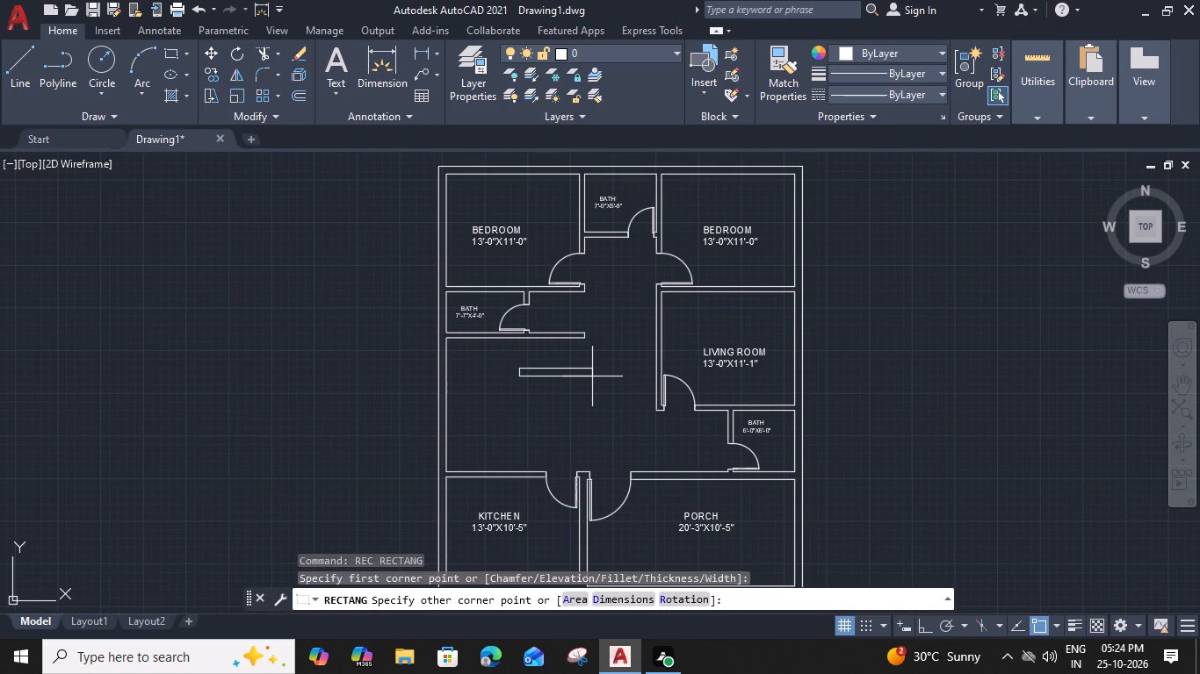
text(5')
key(BackSpace)
key(BackSpace)
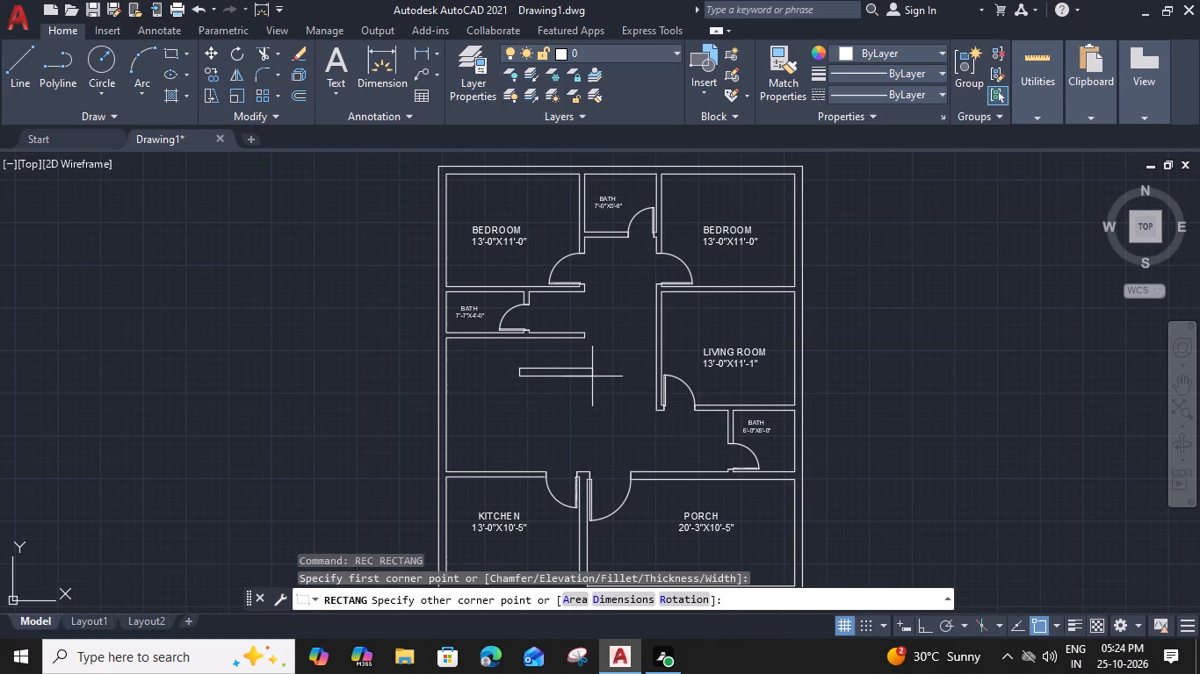
text(D)
key(space)
text(5')
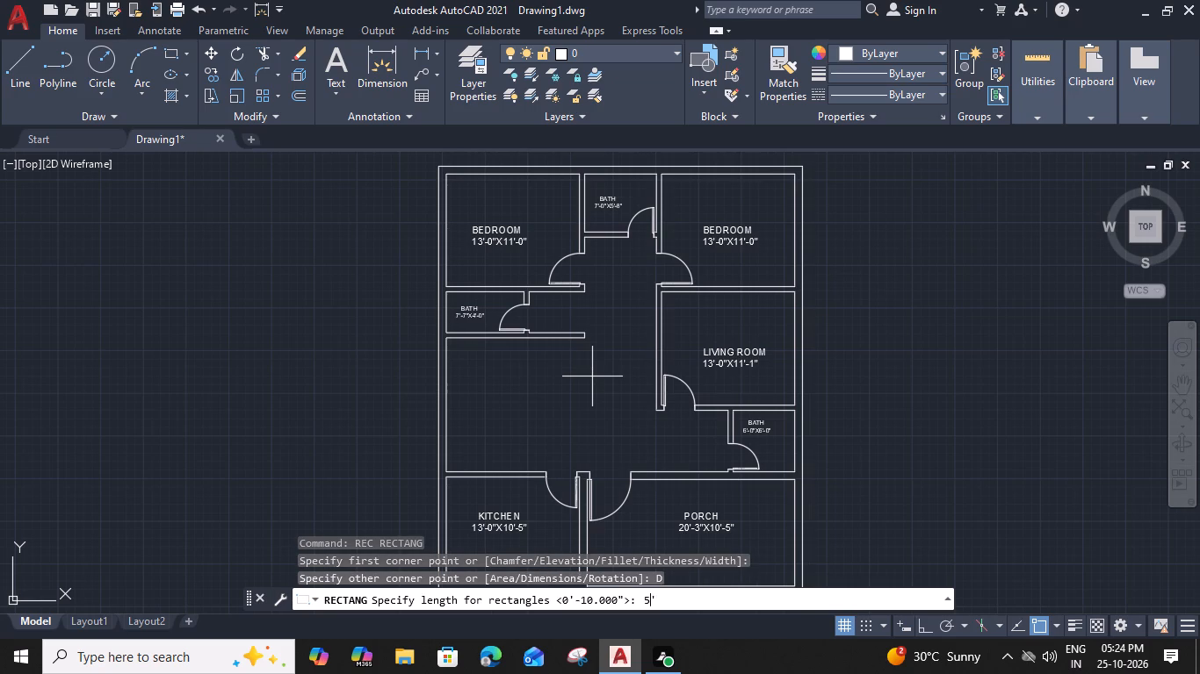
key(space)
text(9")
key(Return)
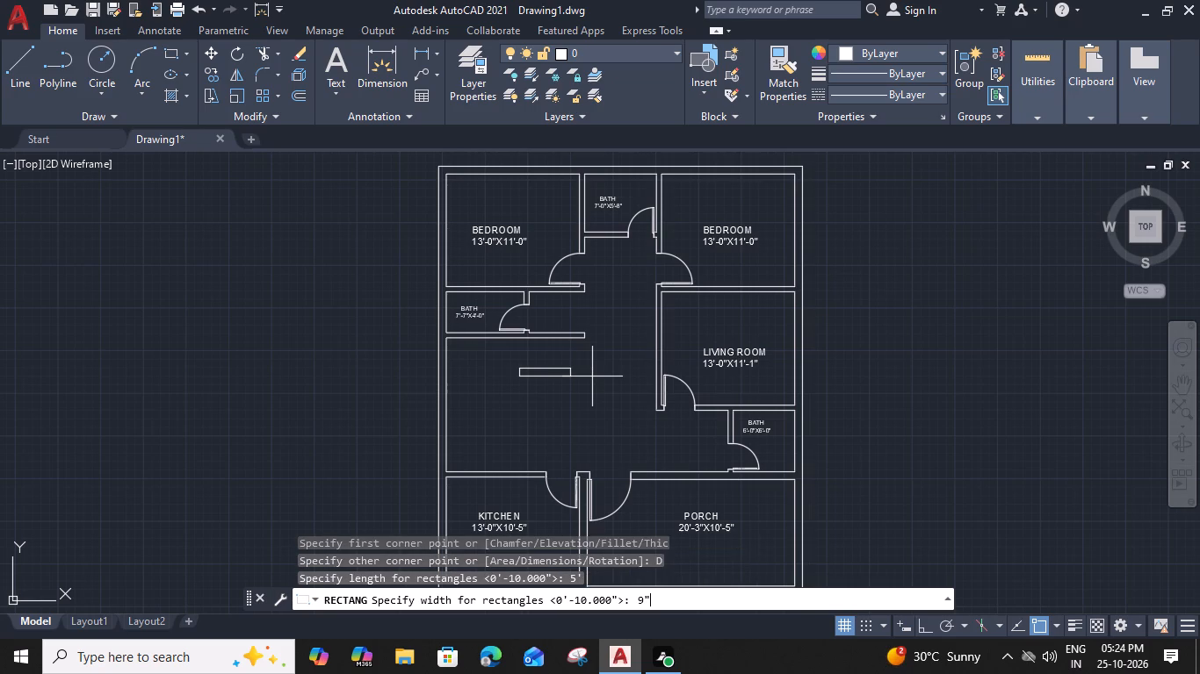
click(598, 391)
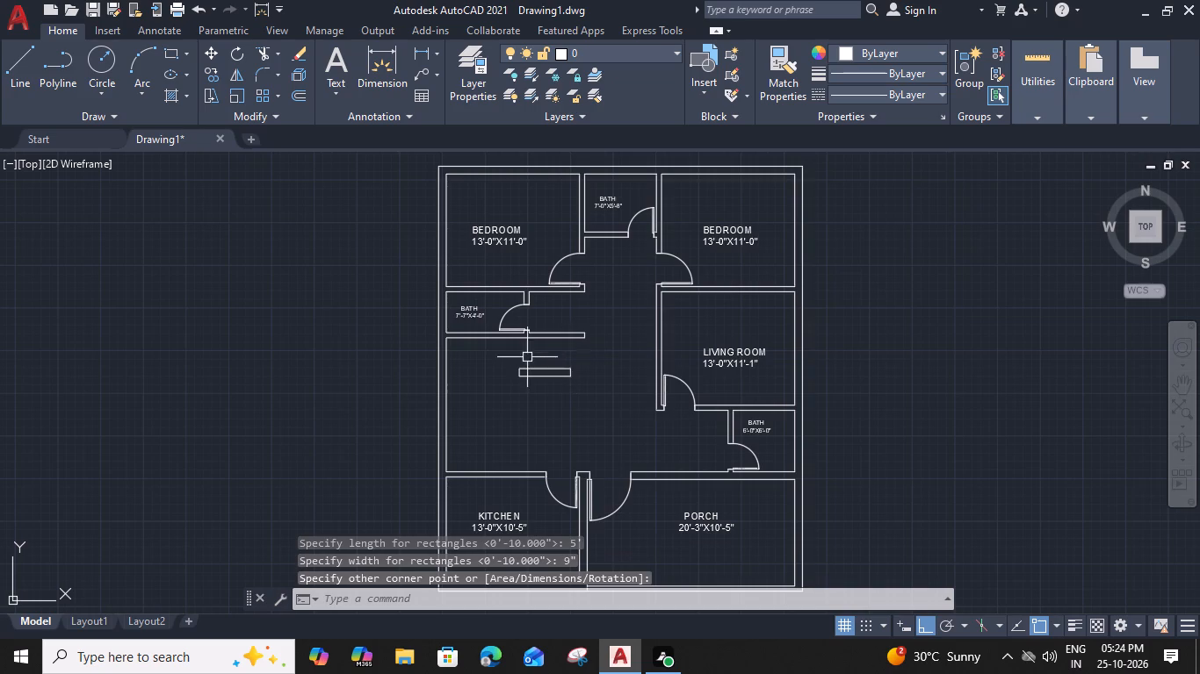
Draw a lengthwise centre line through the 5' by 9" rectangle, between the midpoints of its short sides.
scroll(525, 357, up, 2)
text(L)
key(space)
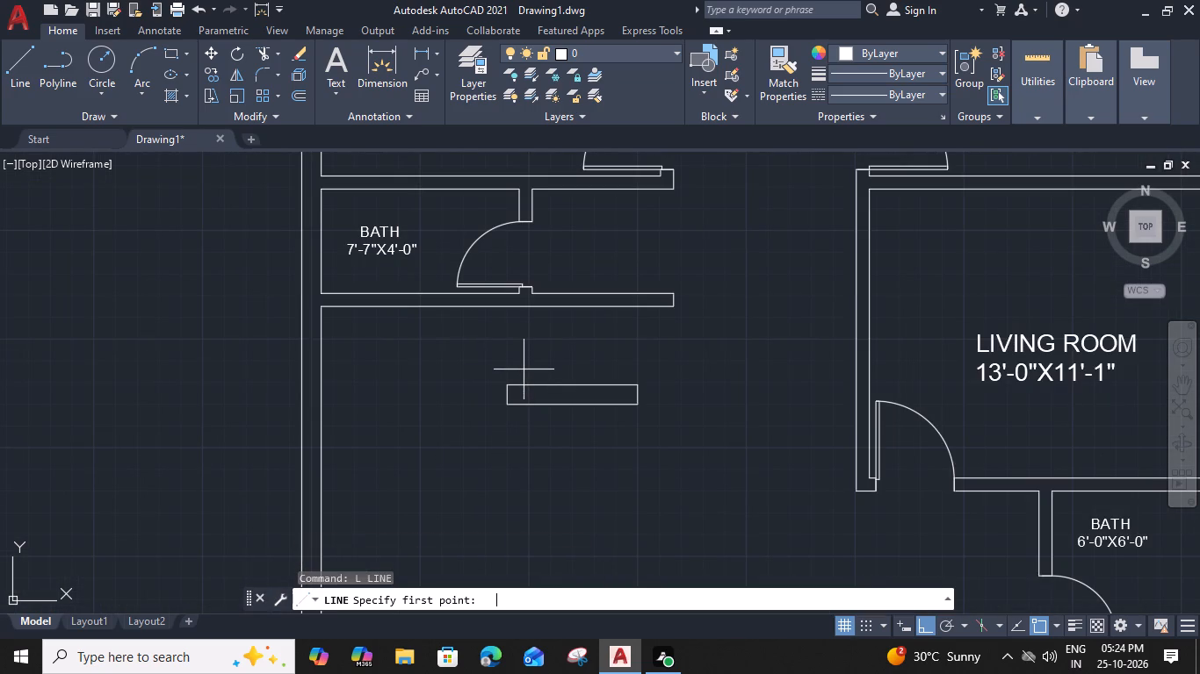
scroll(515, 394, up, 1)
click(502, 397)
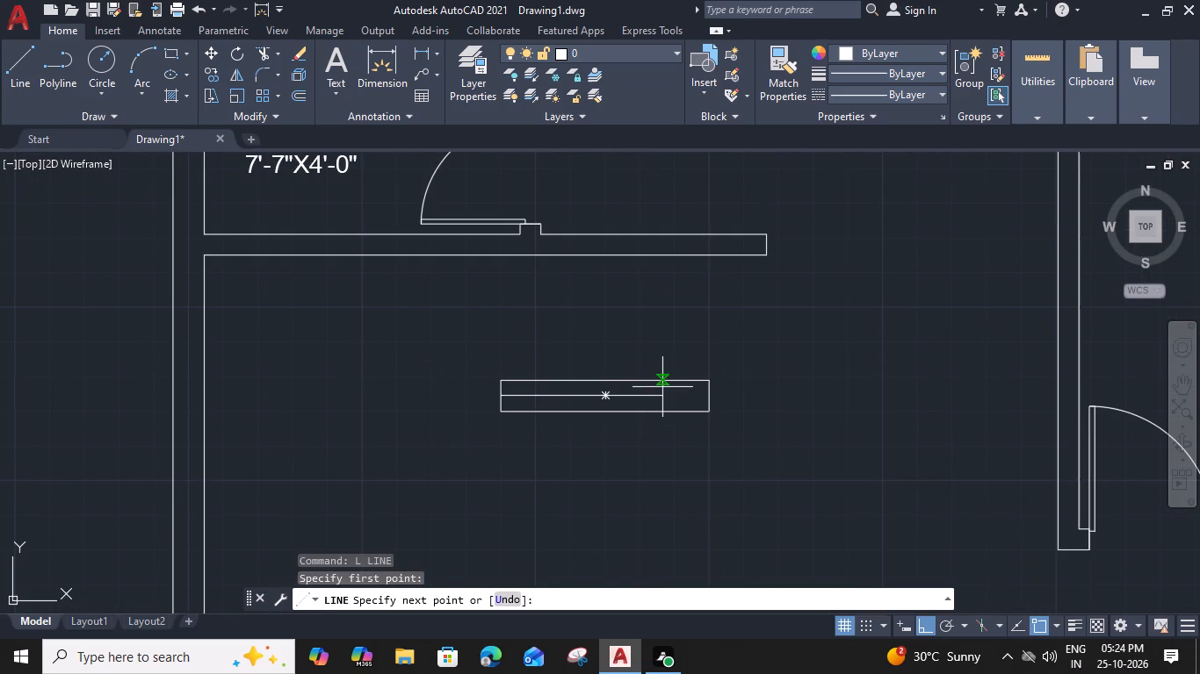
click(711, 395)
key(space)
Offset the rectangle's centre line by 1" once above and once below.
click(650, 396)
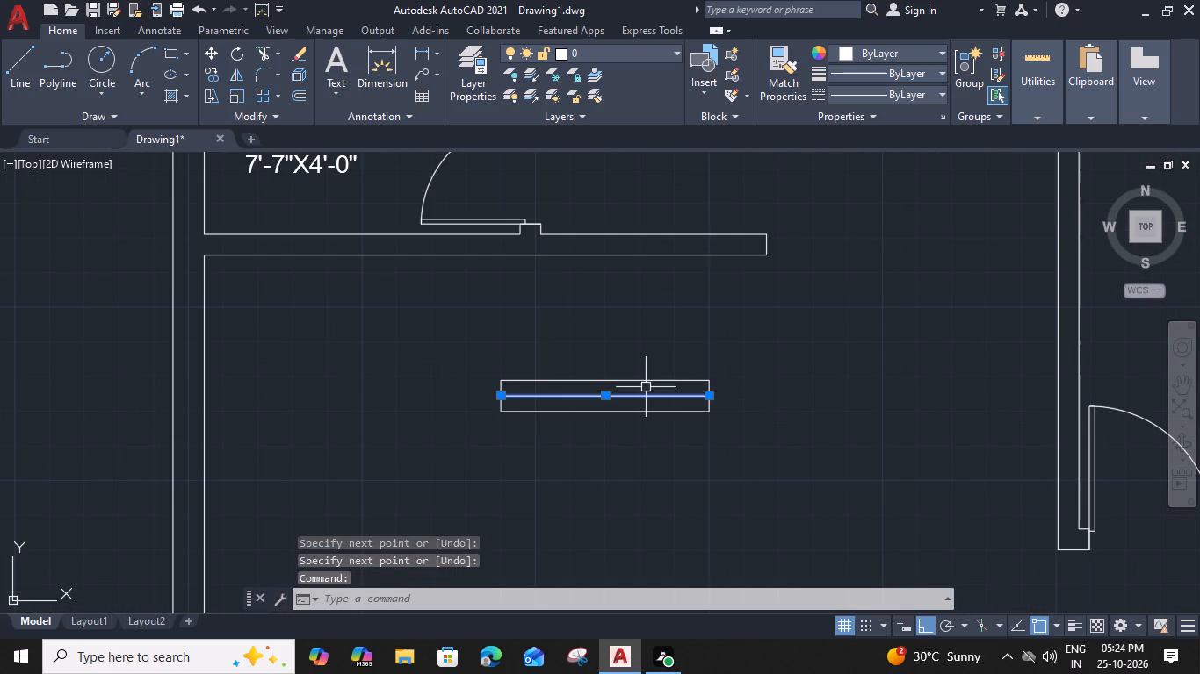
text(O)
key(space)
text(1")
key(Return)
click(640, 335)
scroll(610, 447, up, 2)
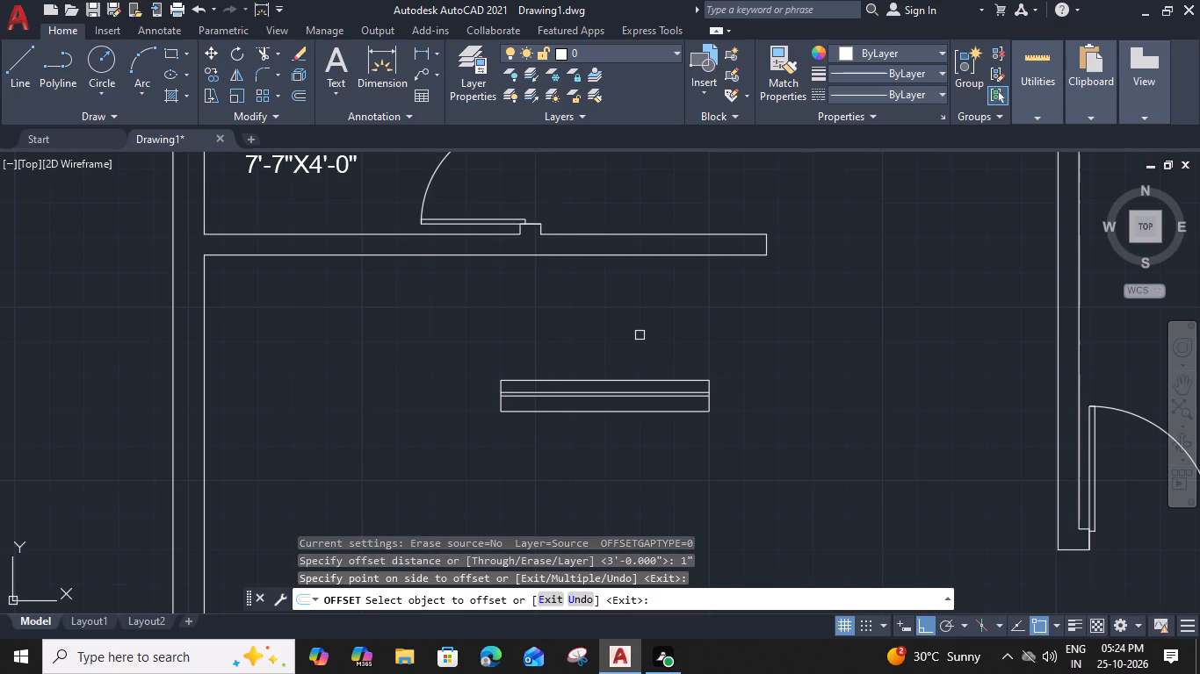
click(644, 324)
click(635, 382)
key(Escape)
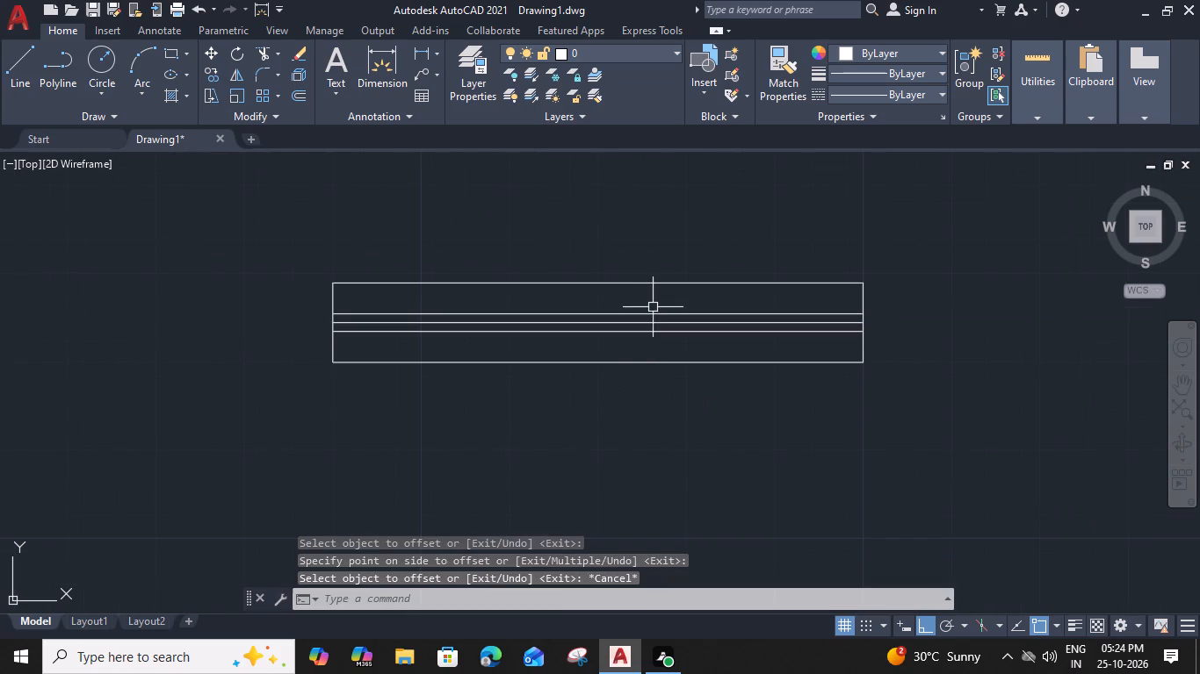
Set the colour of the three lengthwise lines inside the window rectangle to red 153,27,30.
click(656, 299)
click(618, 351)
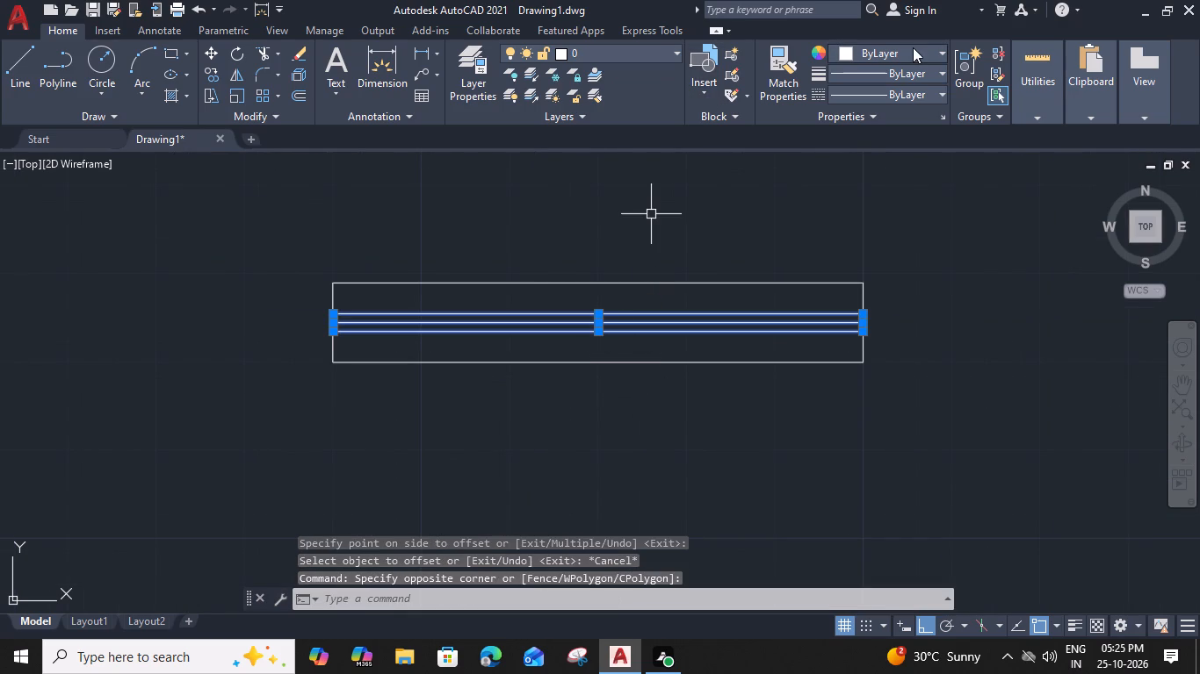
click(913, 47)
click(897, 126)
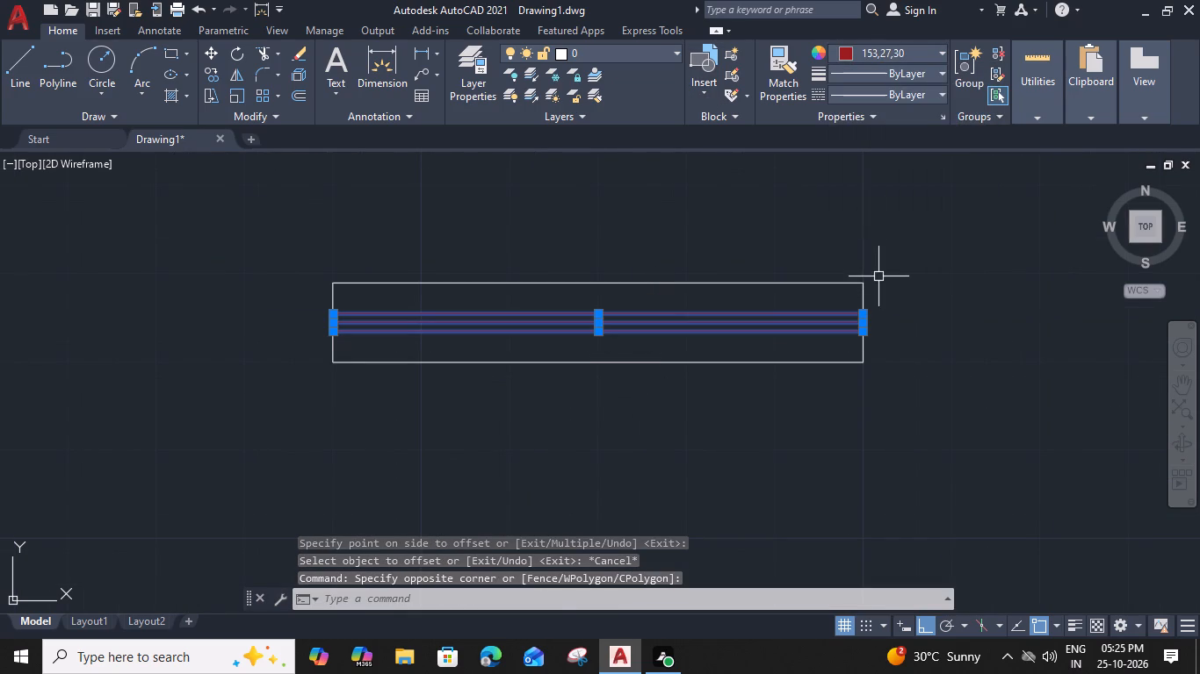
Group the 5' by 9" rectangle and its three red lines into one window symbol.
drag(884, 266, 888, 255)
click(801, 369)
text(G)
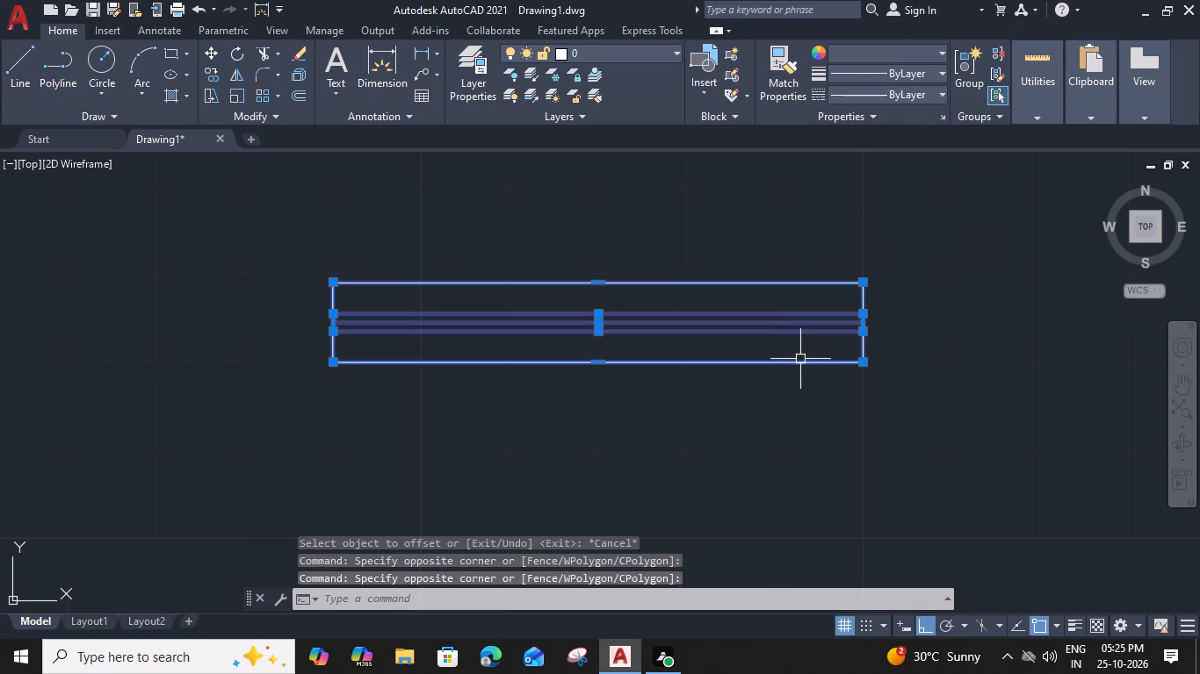
key(space)
Copy the window symbol by its lower edge midpoint into the upper outer wall of both 13'-0"X11'-0" bedrooms, centred on each room.
click(653, 359)
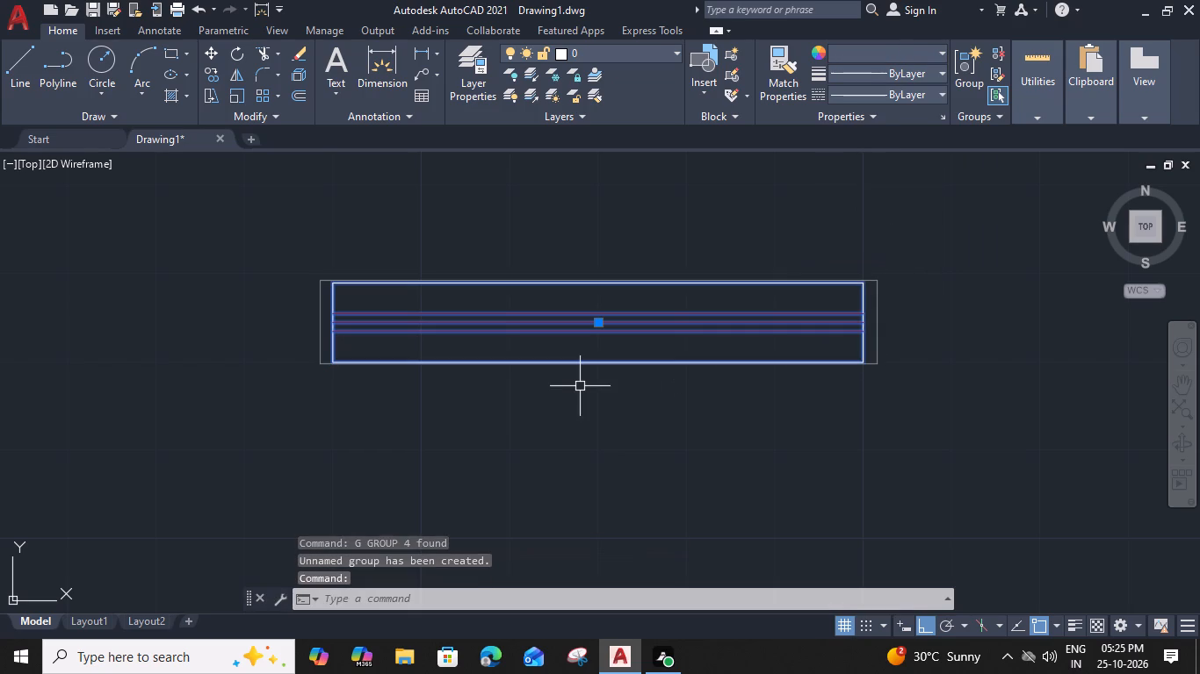
key(v)
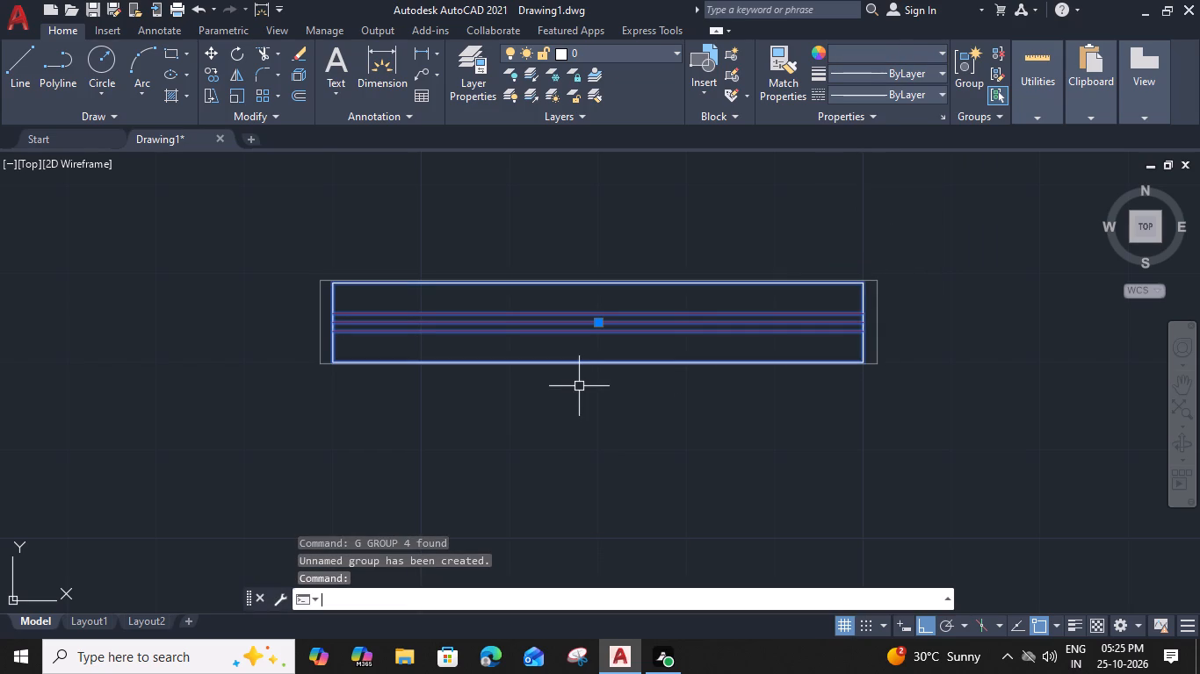
key(BackSpace)
text(CO)
key(space)
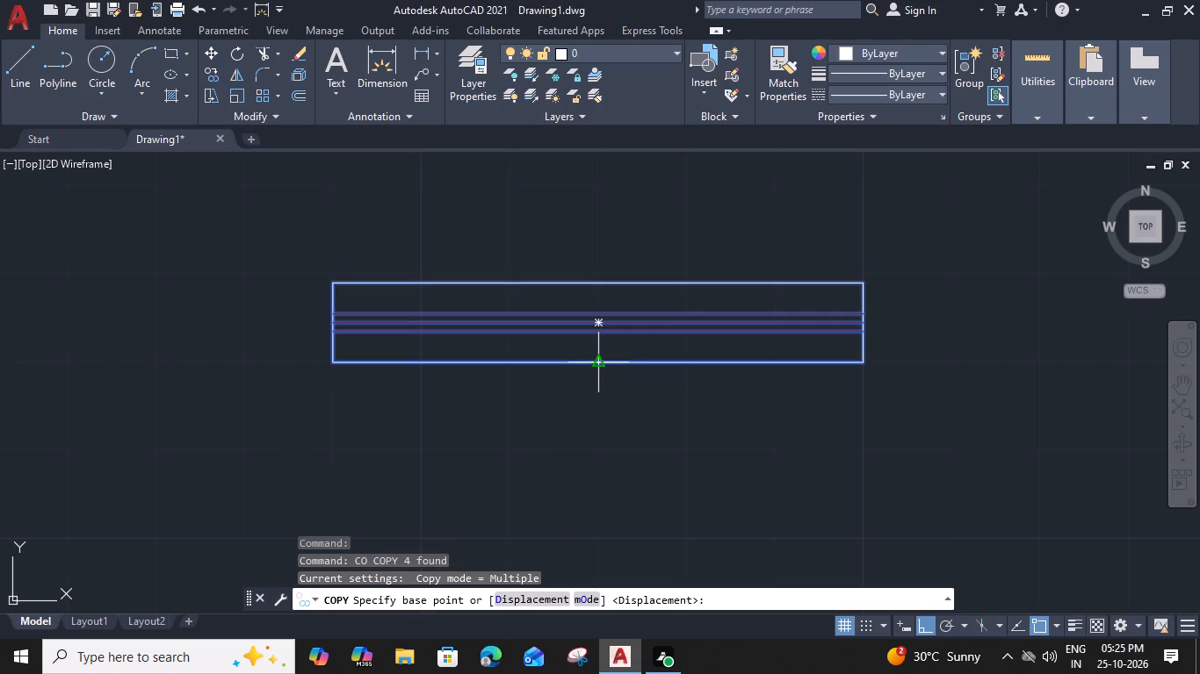
click(596, 363)
scroll(596, 363, down, 3)
middle_drag(552, 264, 549, 584)
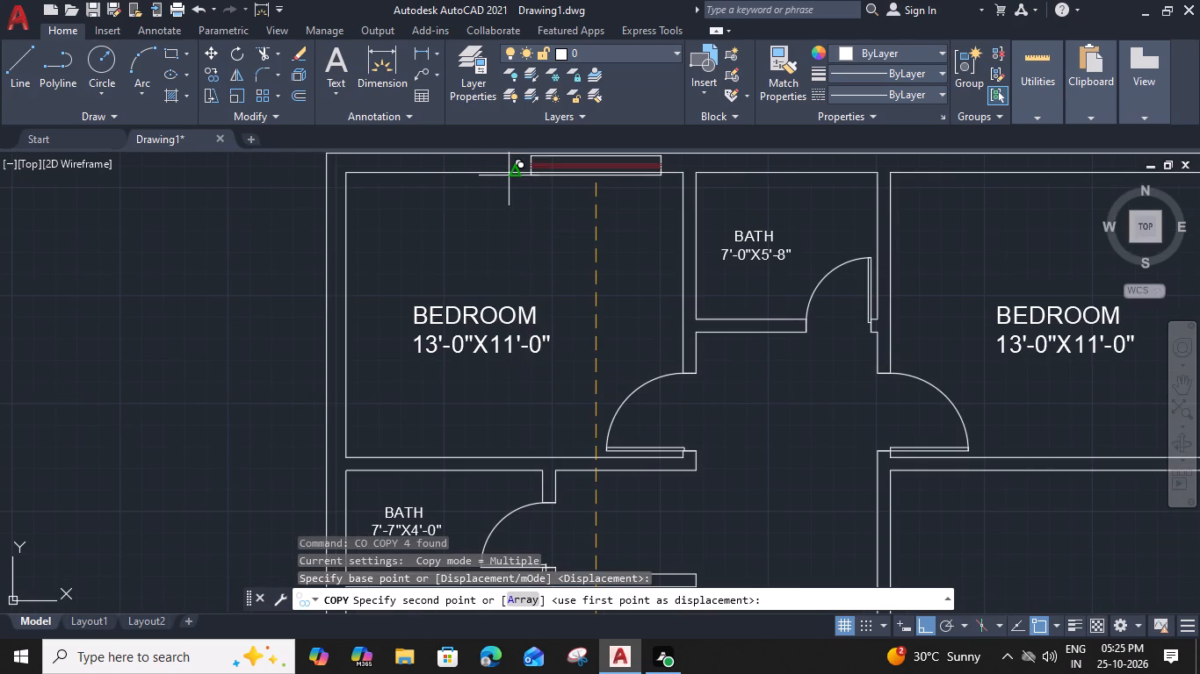
click(513, 176)
middle_drag(598, 223, 300, 234)
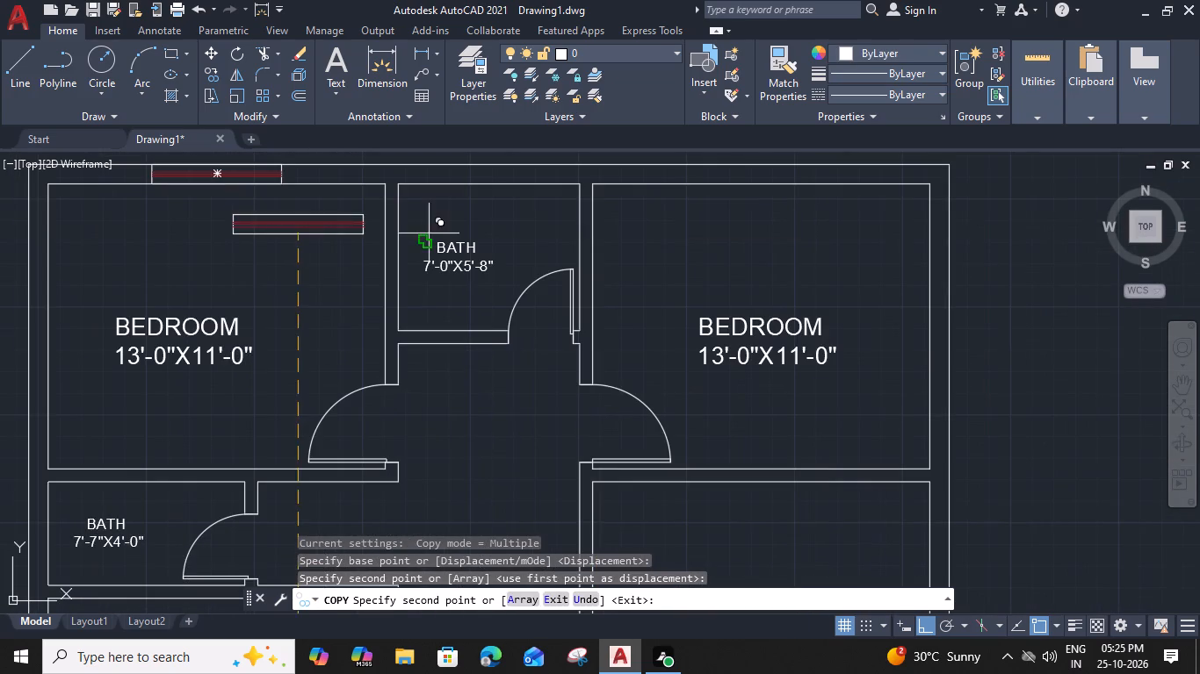
click(759, 185)
Place another copy of the window symbol in the kitchen's lower outer wall, centred on the room.
scroll(704, 384, down, 2)
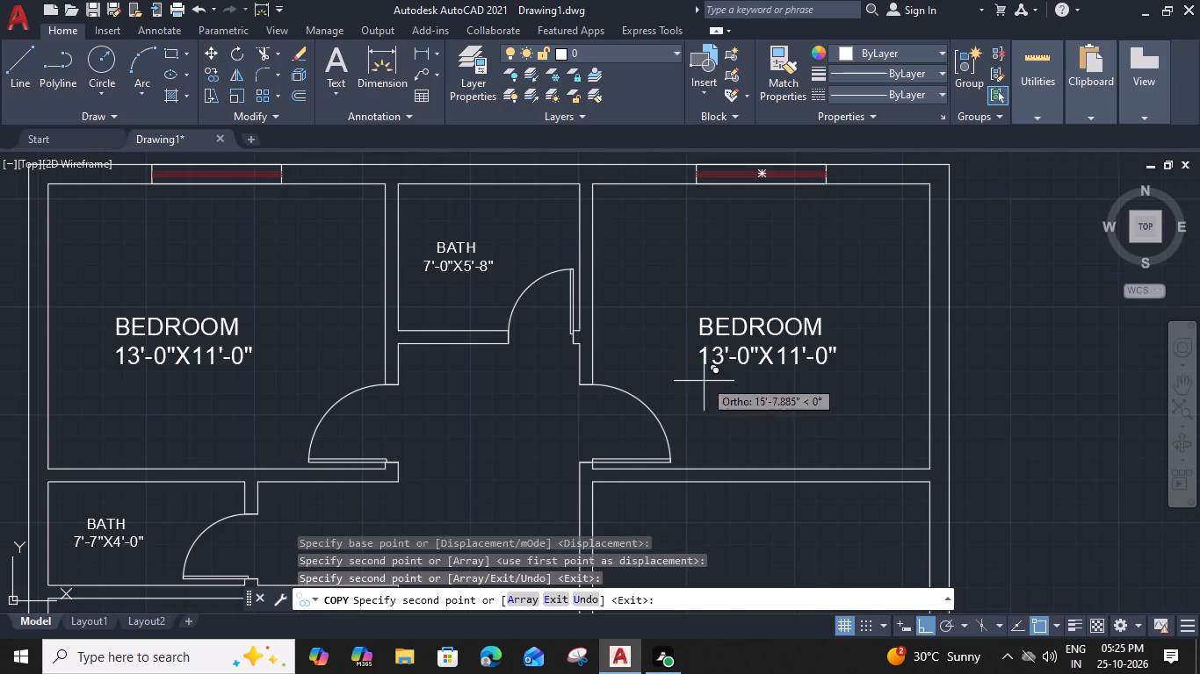
middle_drag(687, 443, 733, 97)
middle_drag(489, 505, 563, 301)
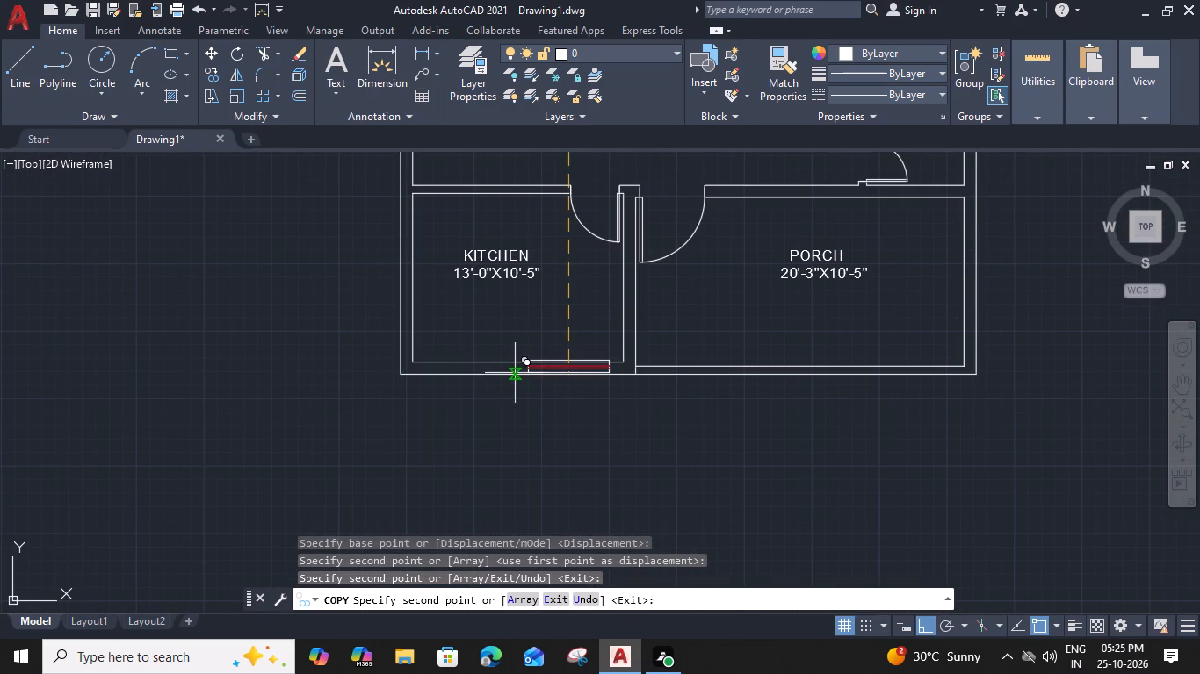
click(505, 374)
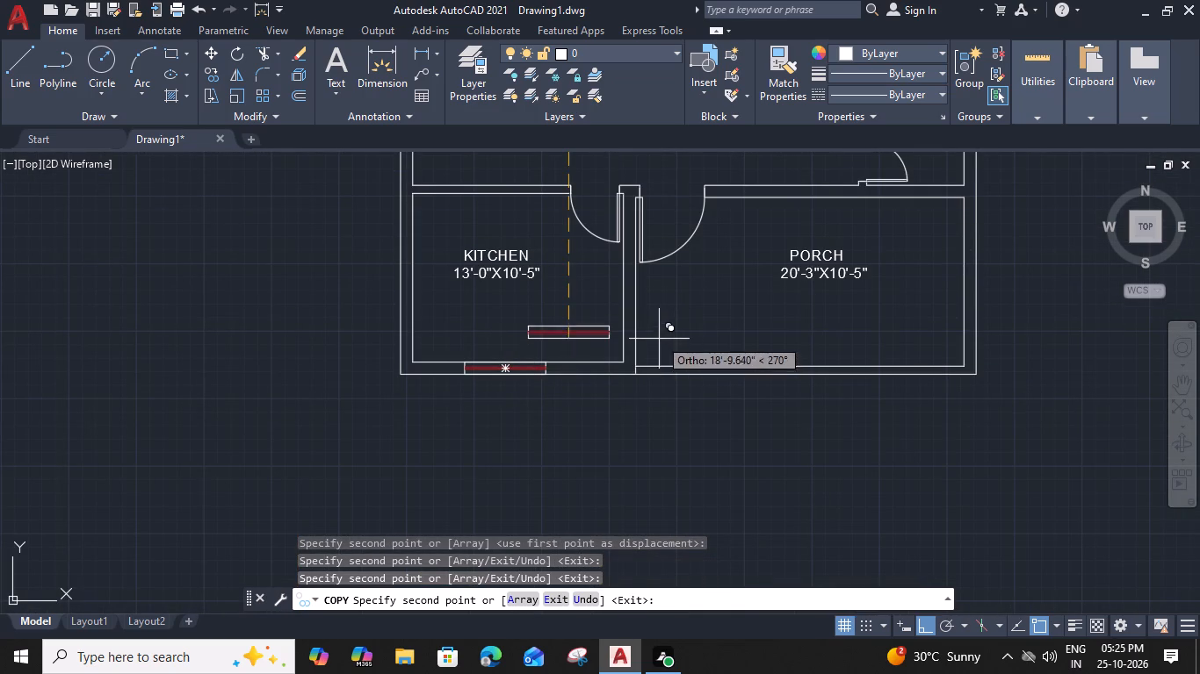
middle_drag(658, 337, 534, 509)
key(Escape)
Rotate the original window symbol in the open area a quarter turn so it stands vertical.
middle_drag(519, 278, 654, 332)
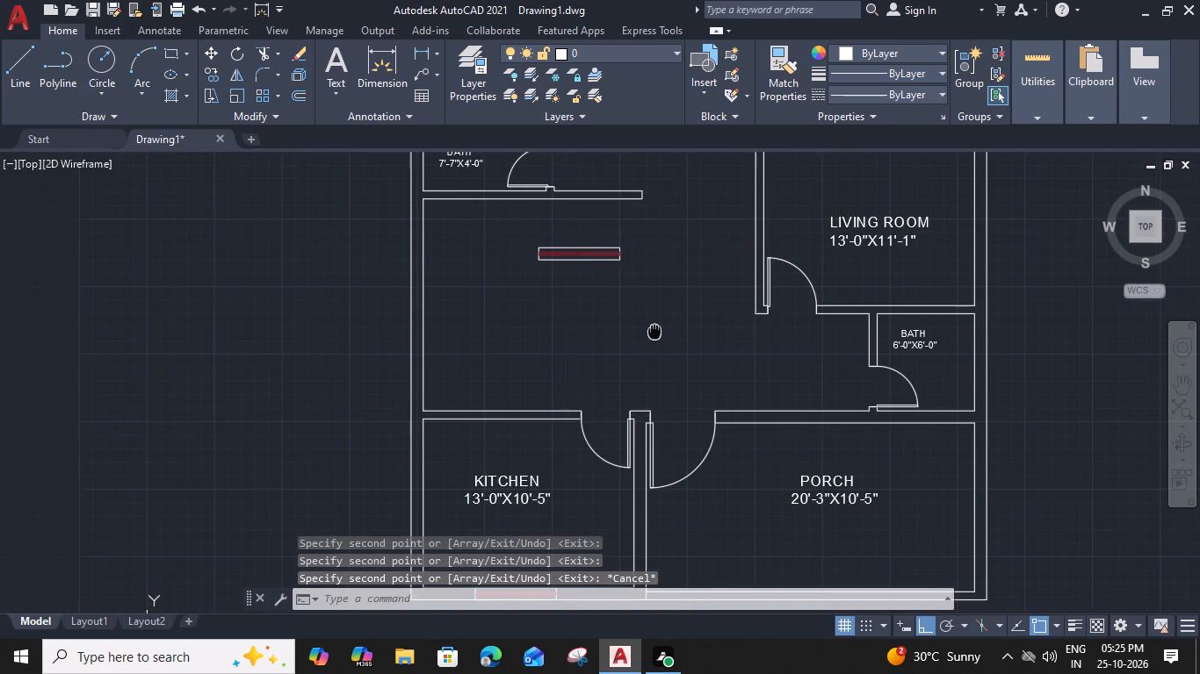
drag(618, 223, 604, 255)
click(583, 308)
text(RO)
key(space)
scroll(618, 240, up, 2)
click(624, 263)
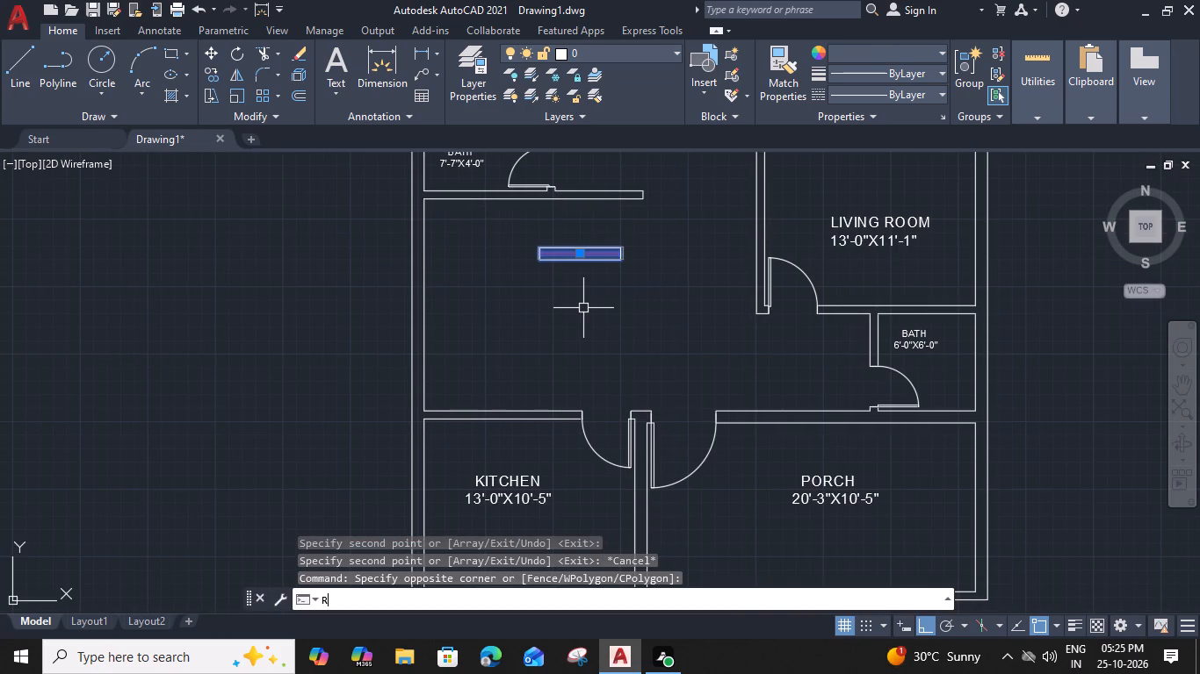
click(625, 291)
Copy the vertical window symbol by its long-side midpoint into the outer side walls of both bedrooms, centred on each room.
drag(639, 248, 606, 270)
click(539, 318)
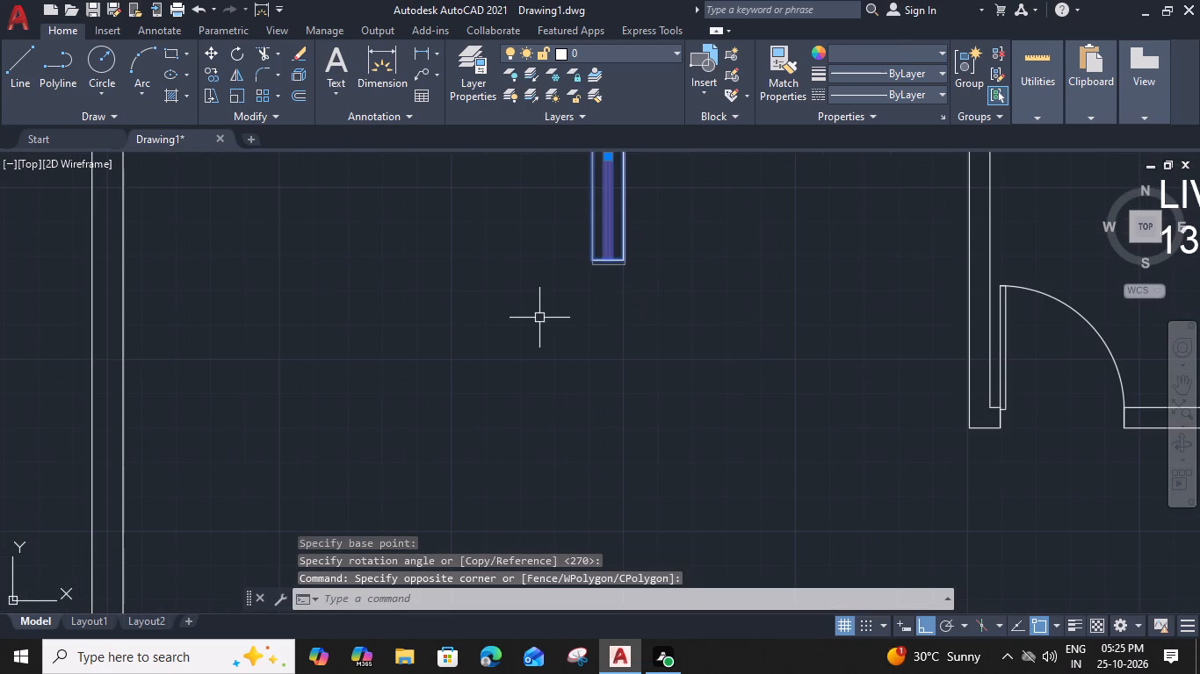
text(CO)
key(space)
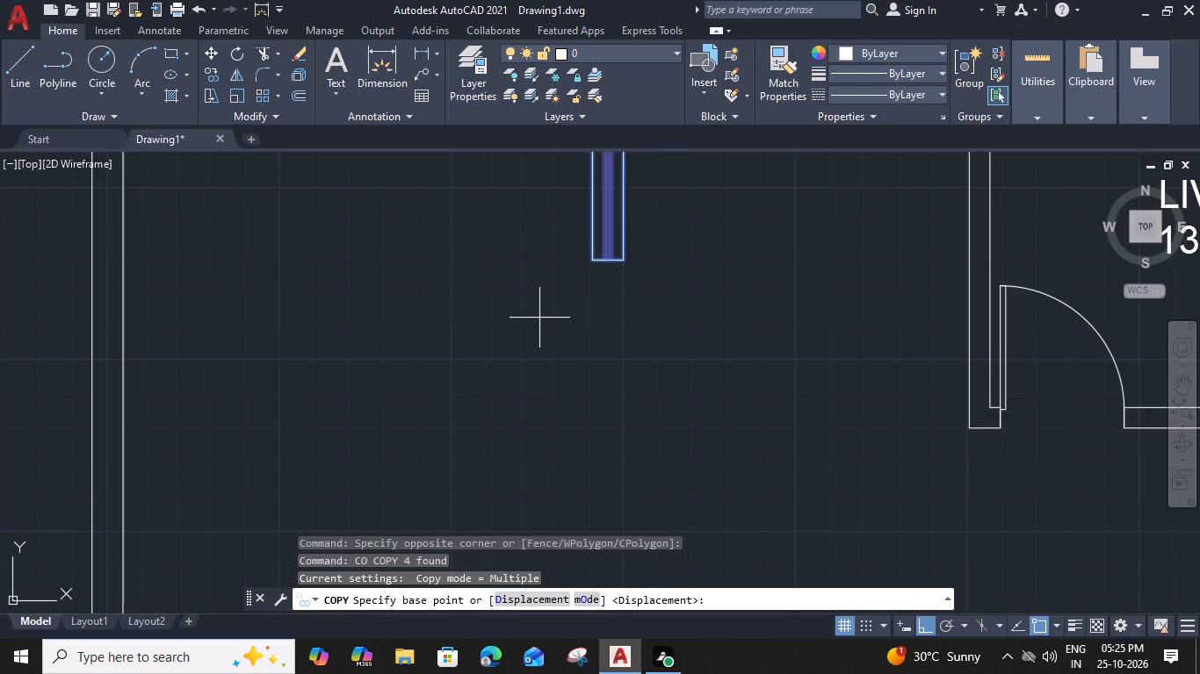
scroll(539, 312, down, 2)
middle_drag(539, 312, 531, 419)
click(562, 324)
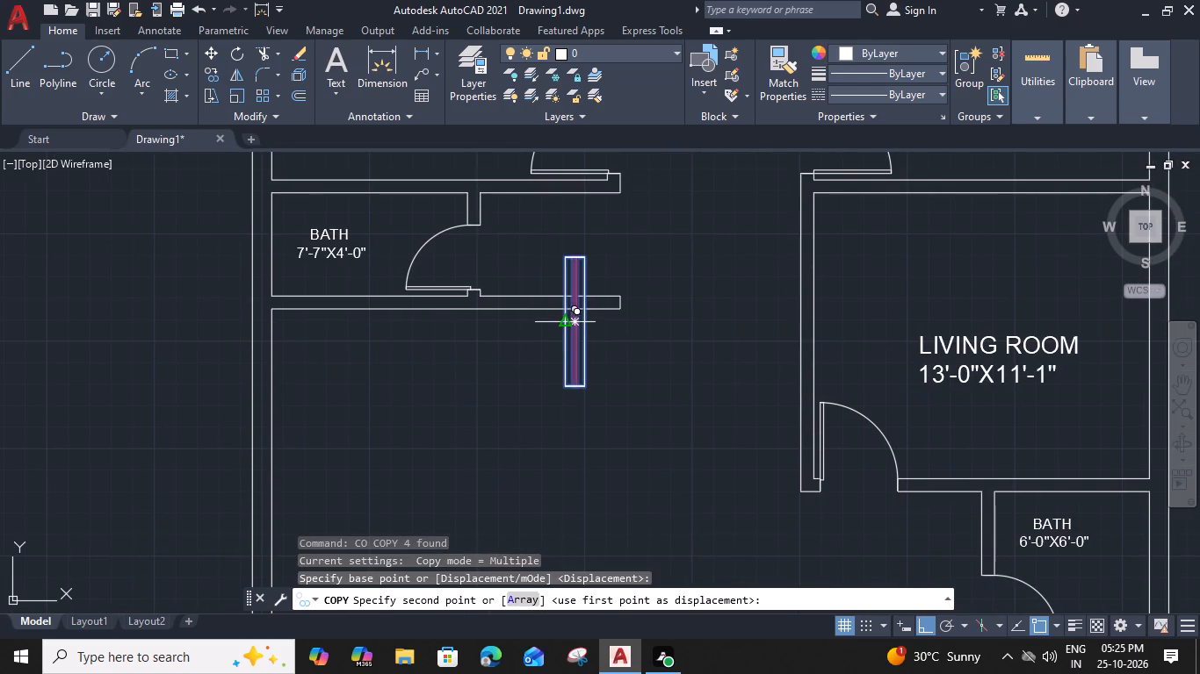
middle_drag(398, 340, 476, 588)
middle_drag(343, 224, 348, 318)
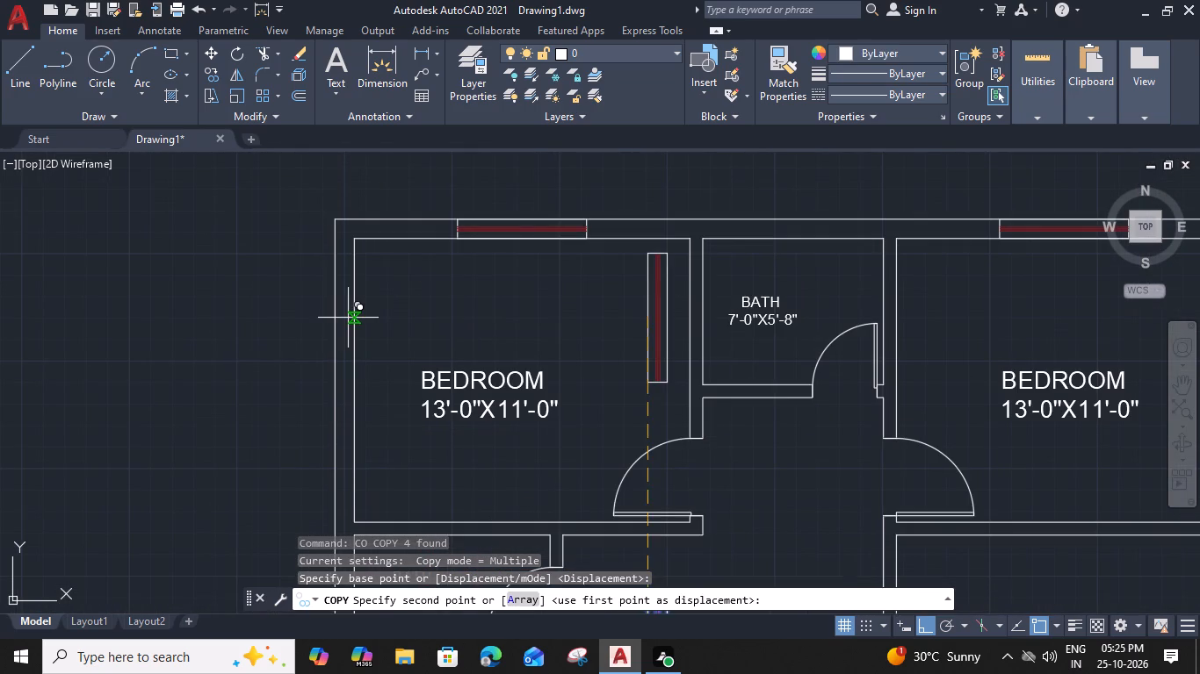
click(336, 379)
middle_drag(511, 405, 416, 345)
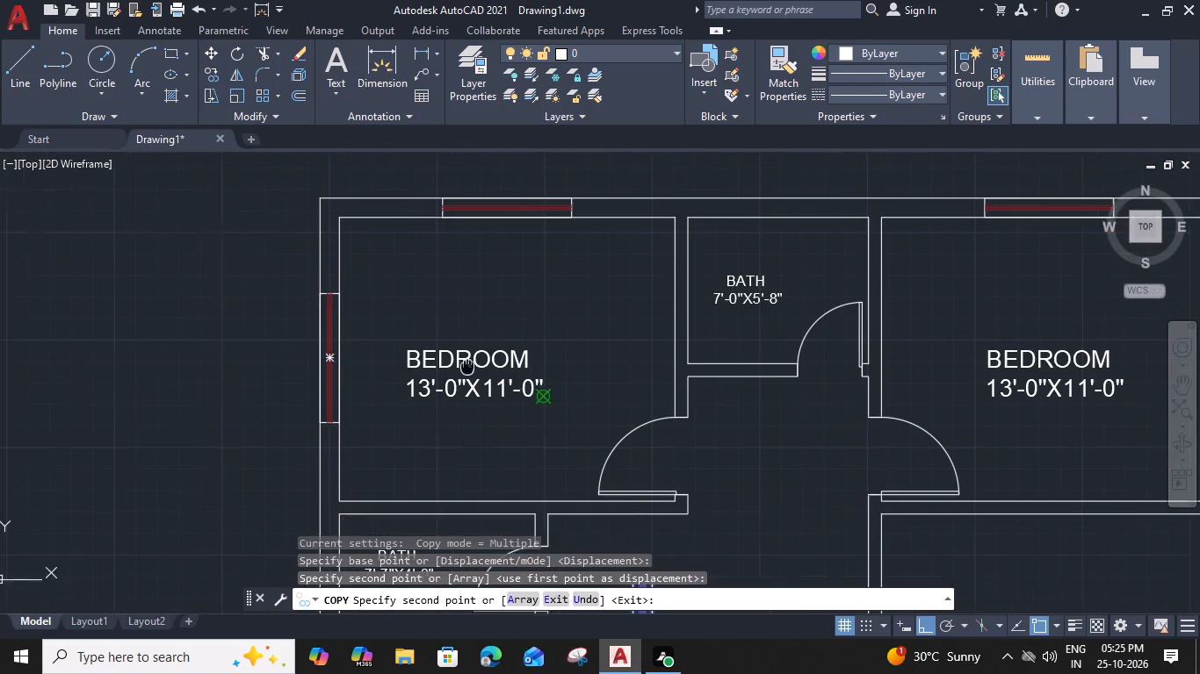
middle_drag(416, 345, 296, 313)
middle_drag(871, 263, 767, 315)
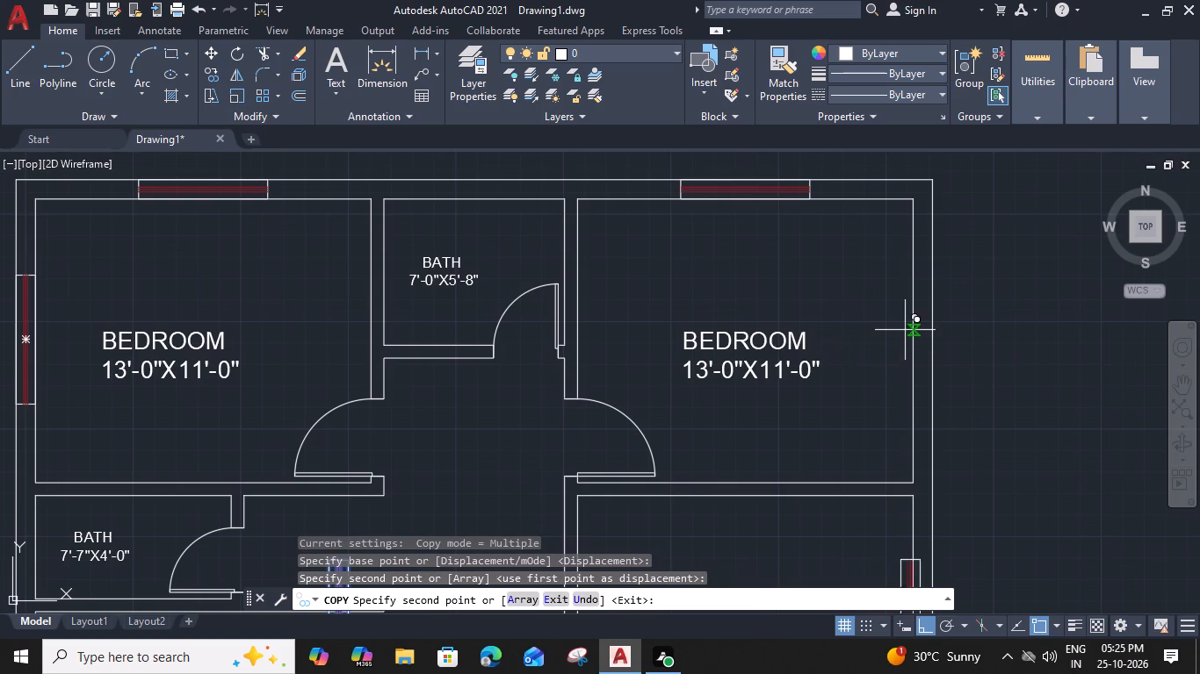
click(914, 337)
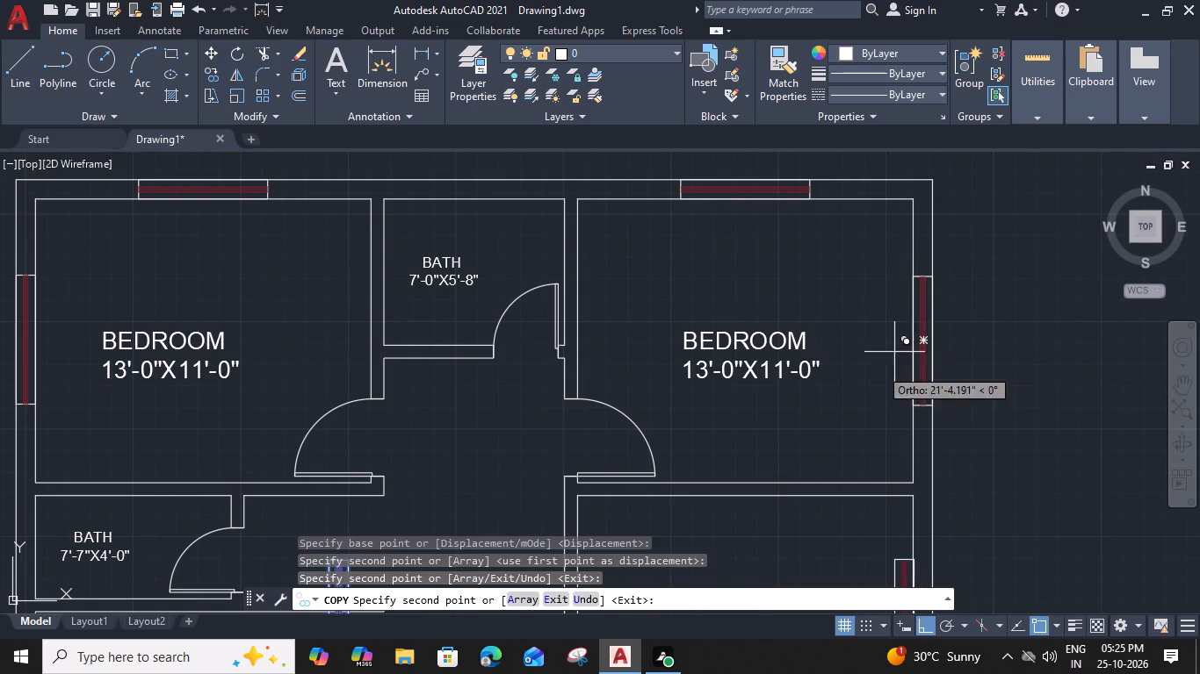
Place further copies of the vertical window in the living room's outer side wall and the open area's outer side wall.
middle_drag(640, 441, 664, 115)
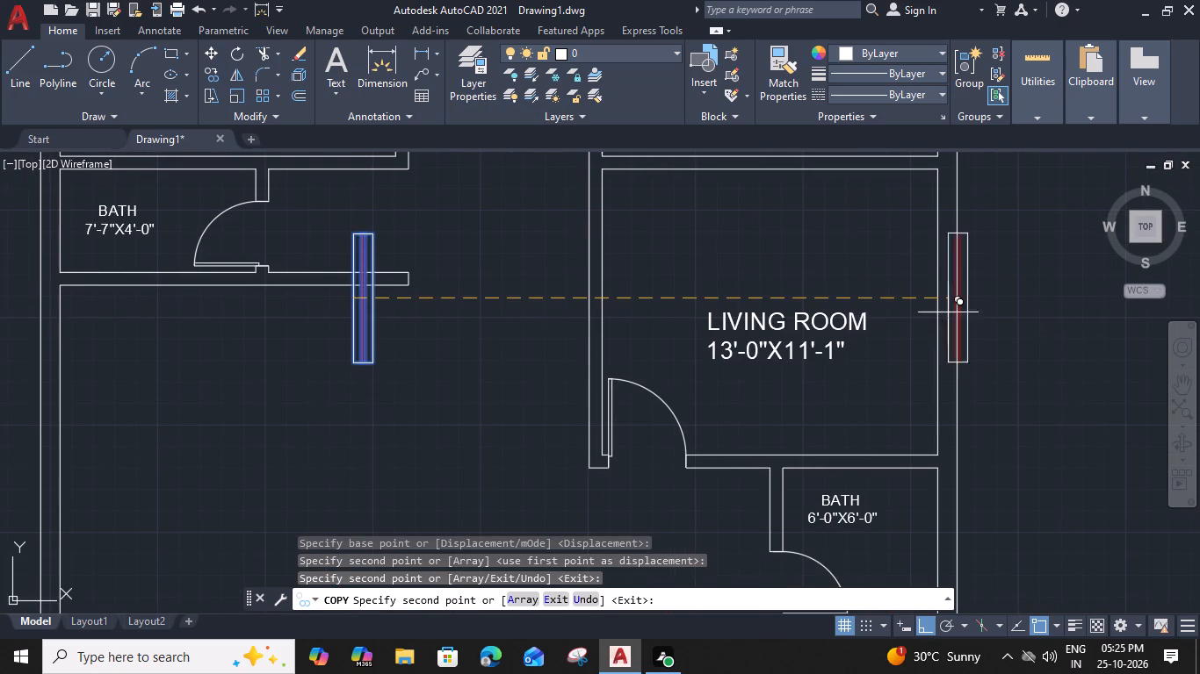
click(938, 316)
middle_drag(466, 374, 743, 348)
scroll(664, 369, down, 1)
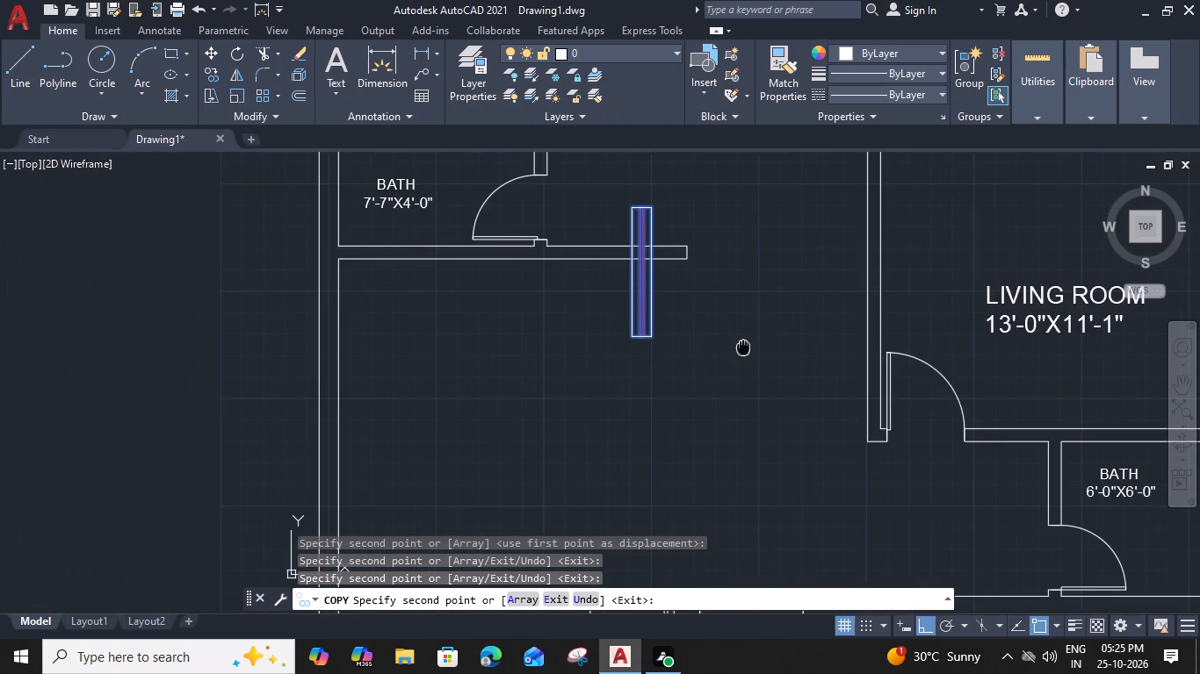
middle_drag(563, 381, 637, 323)
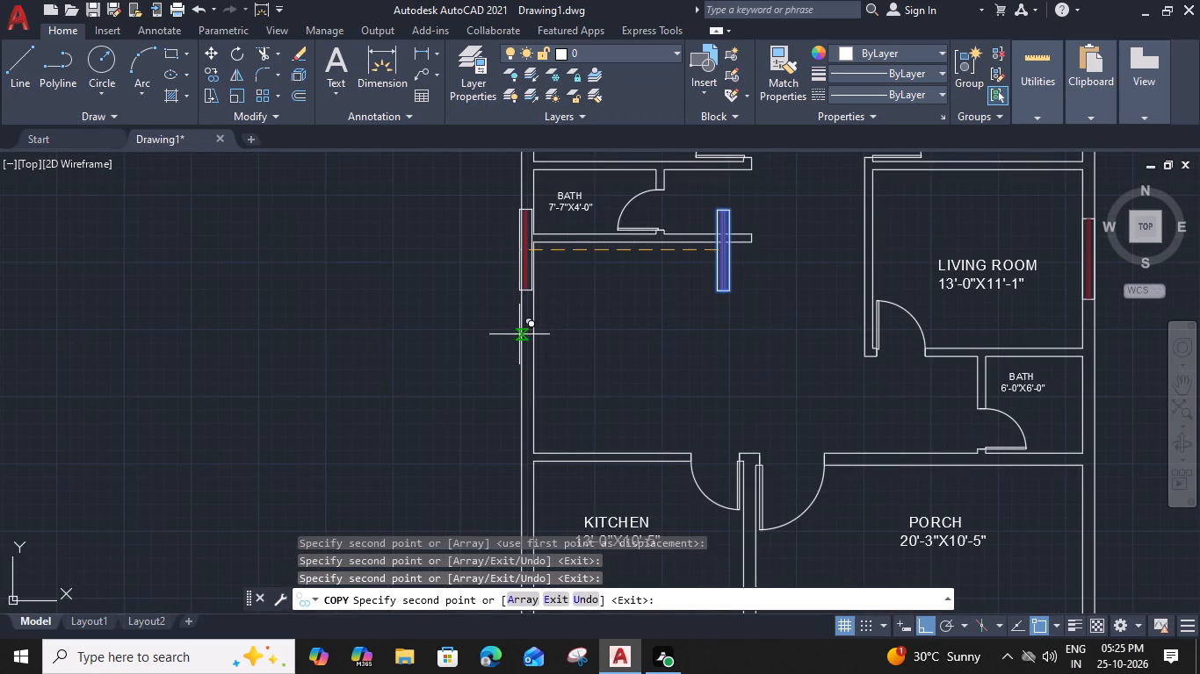
click(519, 334)
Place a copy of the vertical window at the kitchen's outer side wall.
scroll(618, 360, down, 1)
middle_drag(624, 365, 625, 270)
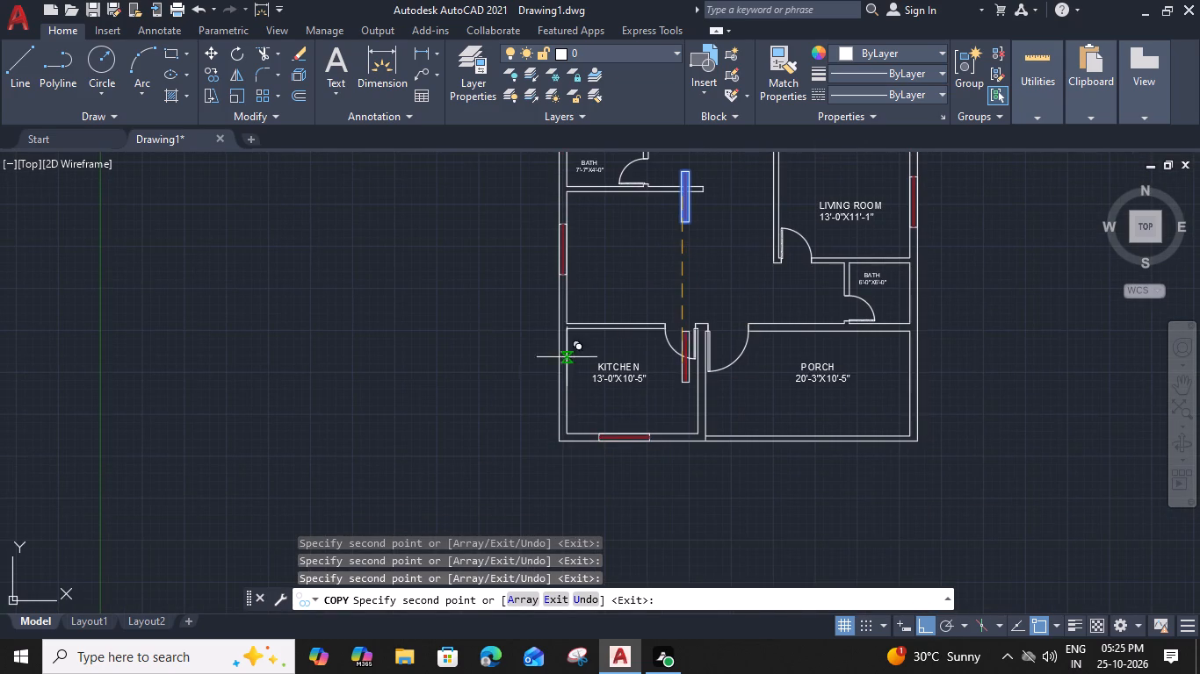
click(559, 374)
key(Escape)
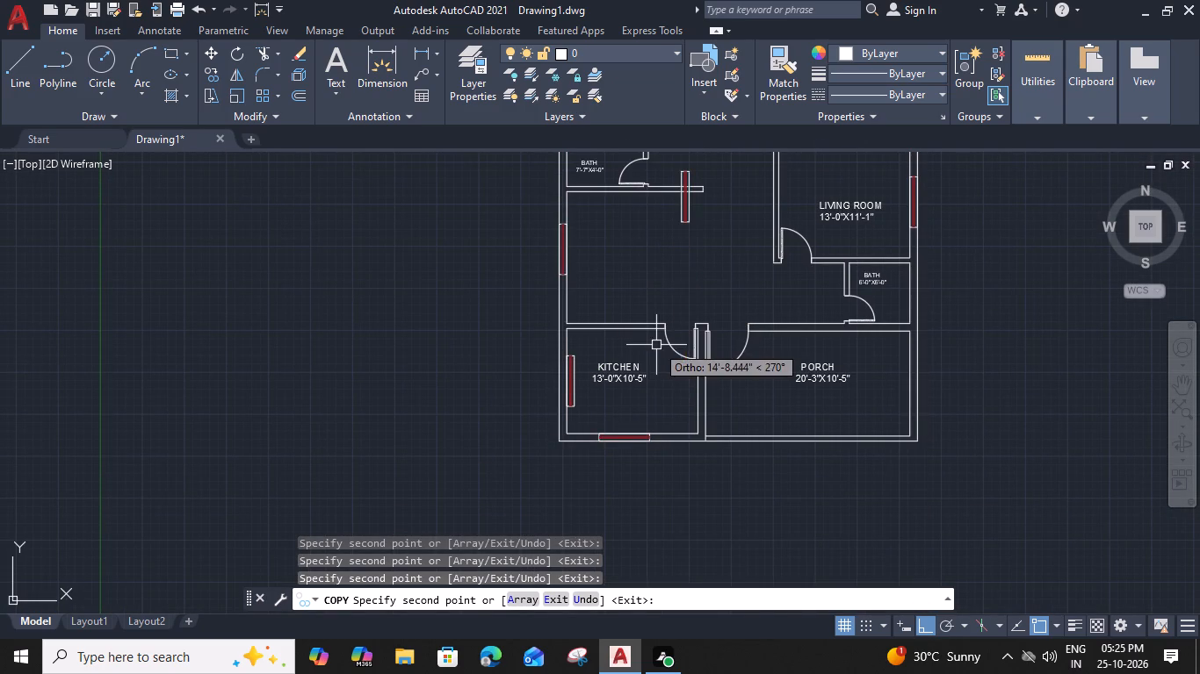
Delete the original vertical window symbol left in the open area beside the 7'-7"X4'-0" bath.
drag(696, 213, 681, 231)
click(670, 240)
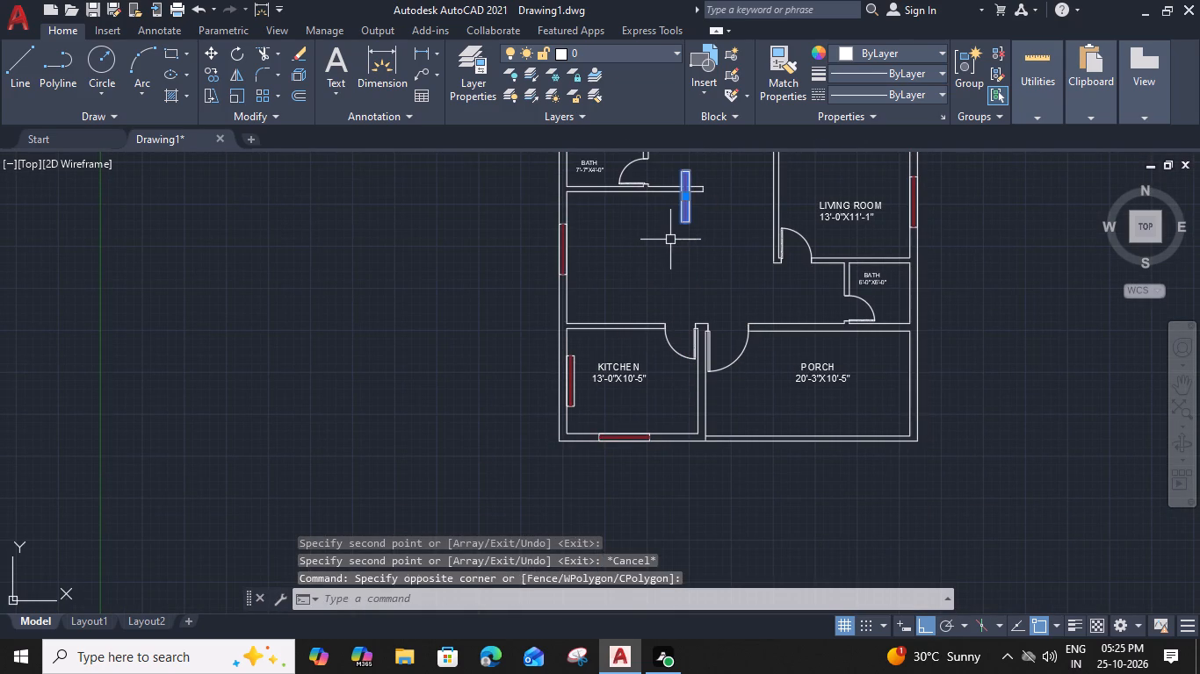
key(Delete)
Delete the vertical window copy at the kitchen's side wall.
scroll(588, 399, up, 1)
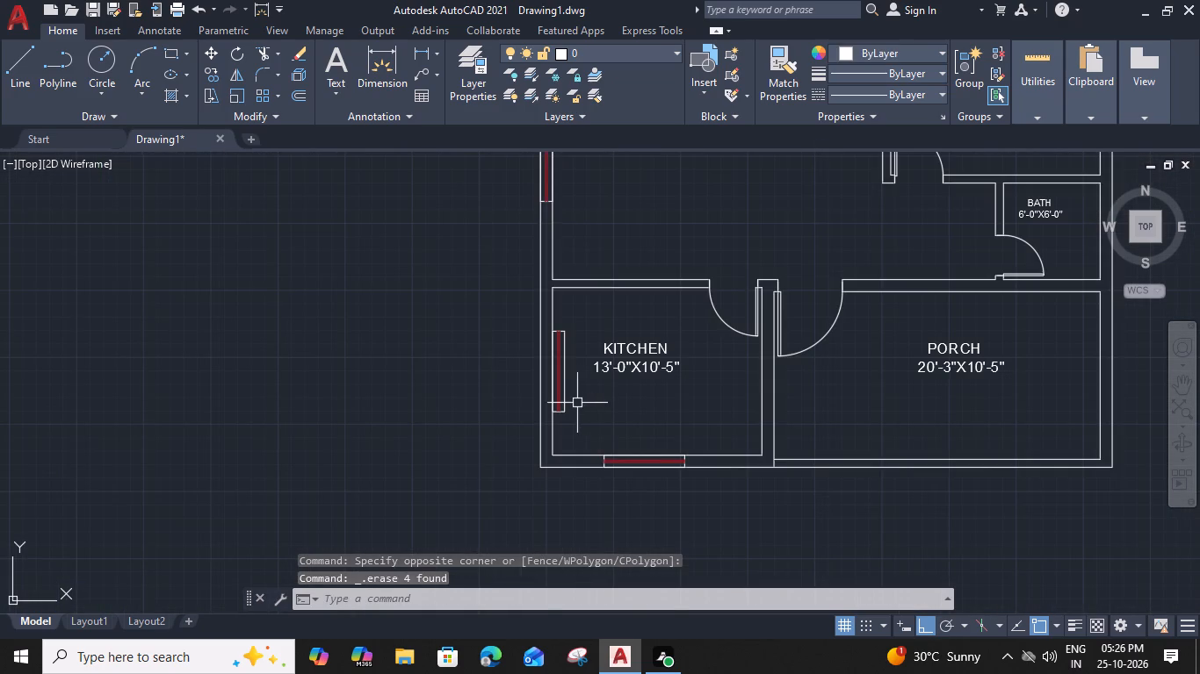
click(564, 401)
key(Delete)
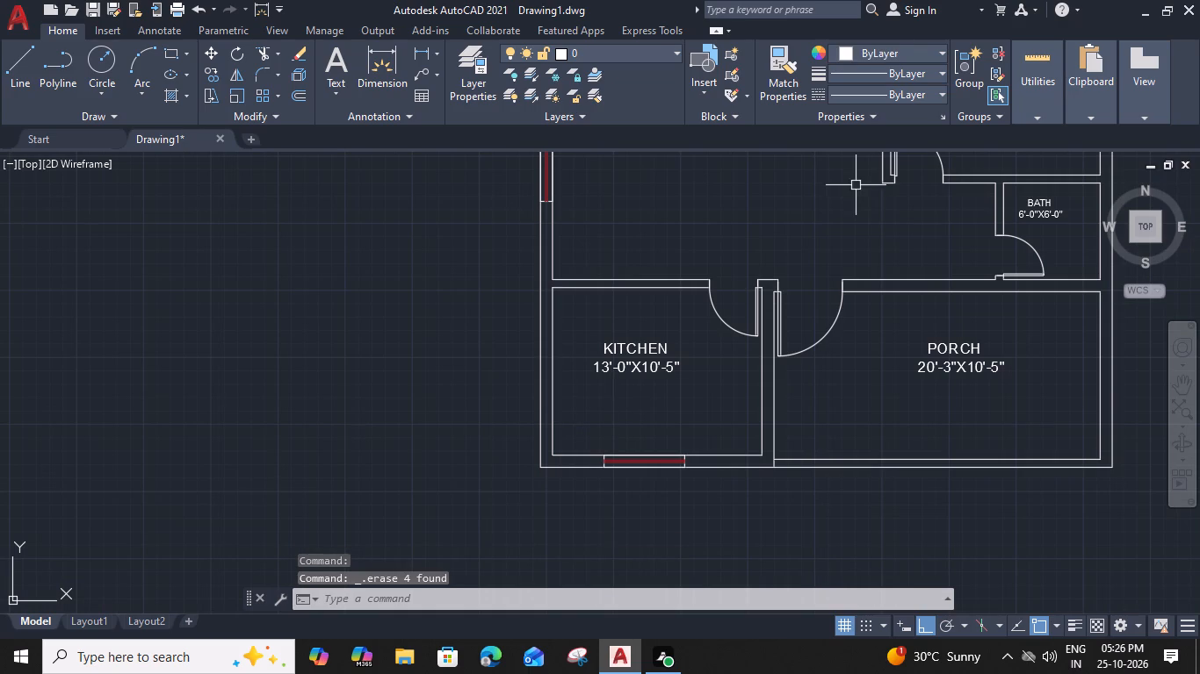
Draw a rectangle 1'9" long and 9" wide in the open area above the kitchen.
text(REC)
key(space)
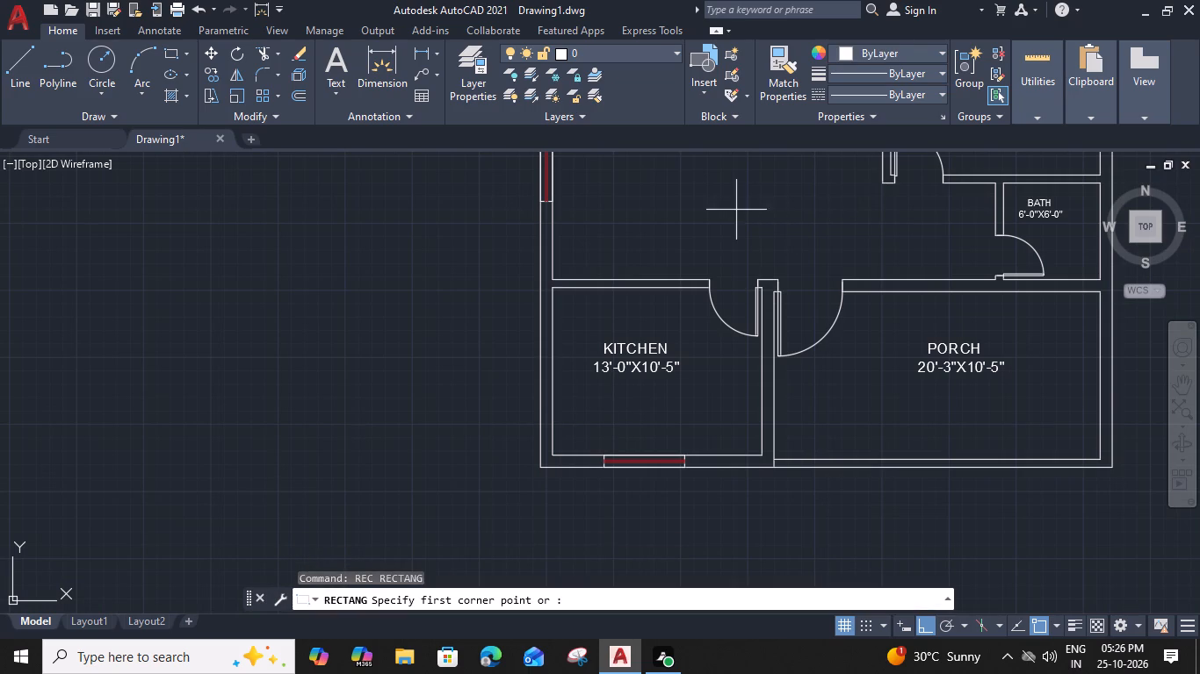
click(647, 196)
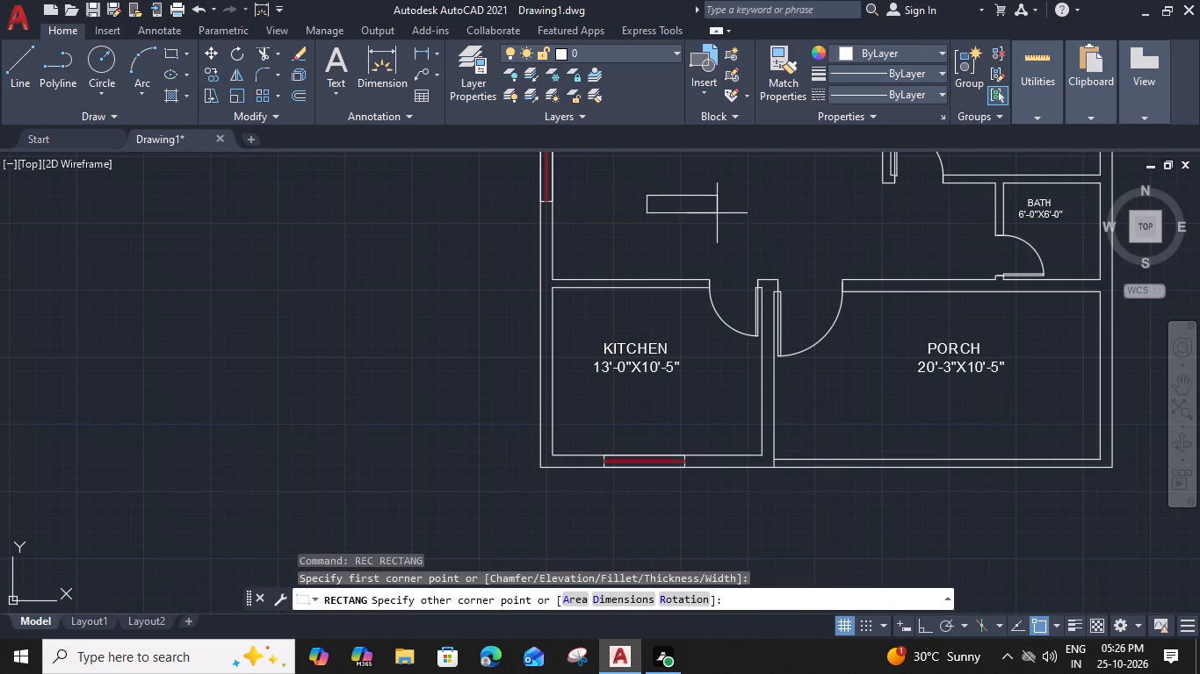
text(D)
key(space)
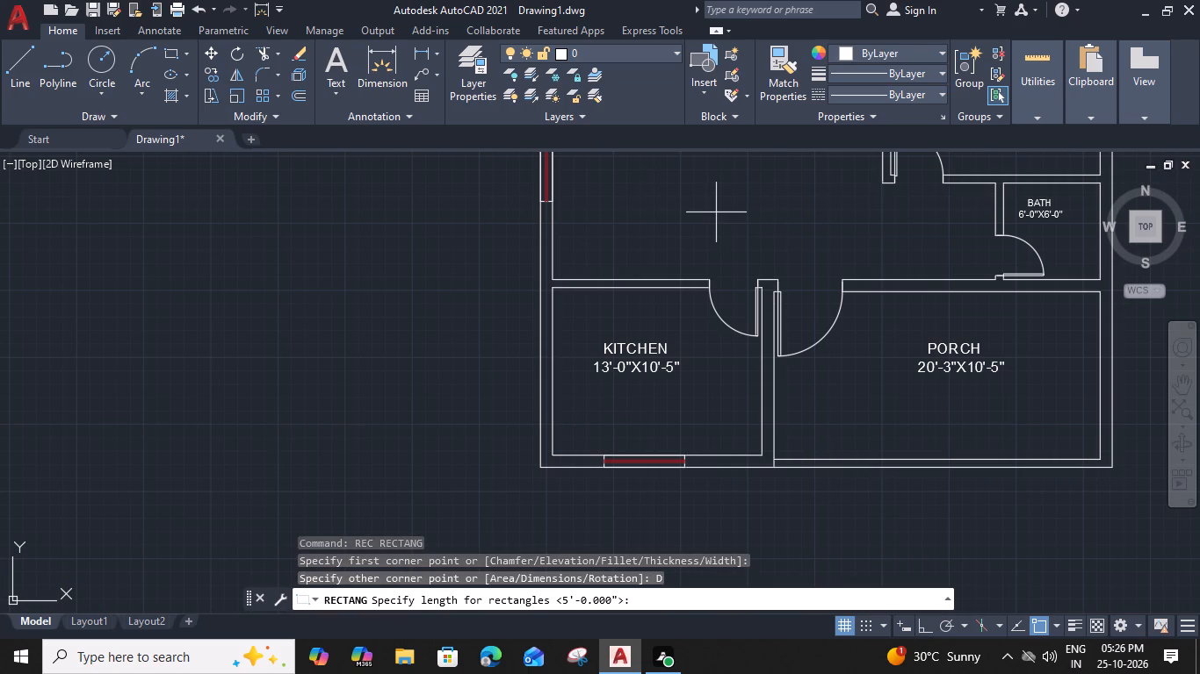
text(1')
text(9")
key(Return)
text(9")
key(Return)
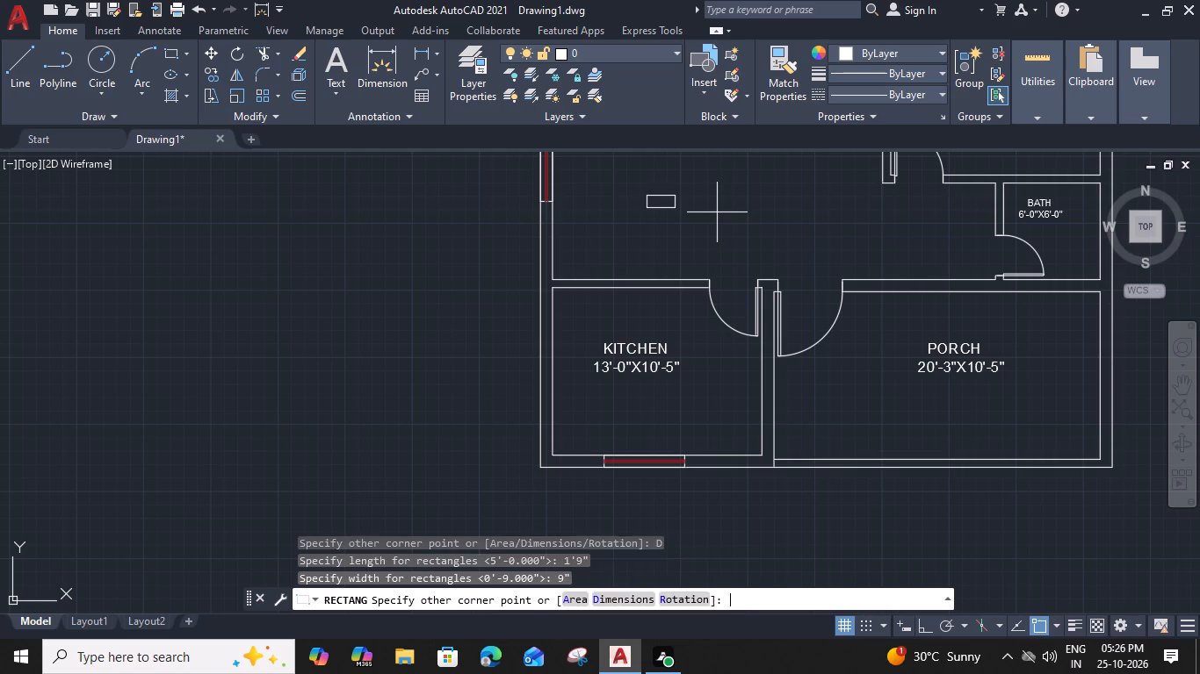
click(749, 219)
Draw a lengthwise centre line through the 1'9" by 9" rectangle, between the midpoints of its short sides.
middle_drag(701, 216, 654, 325)
scroll(606, 296, up, 2)
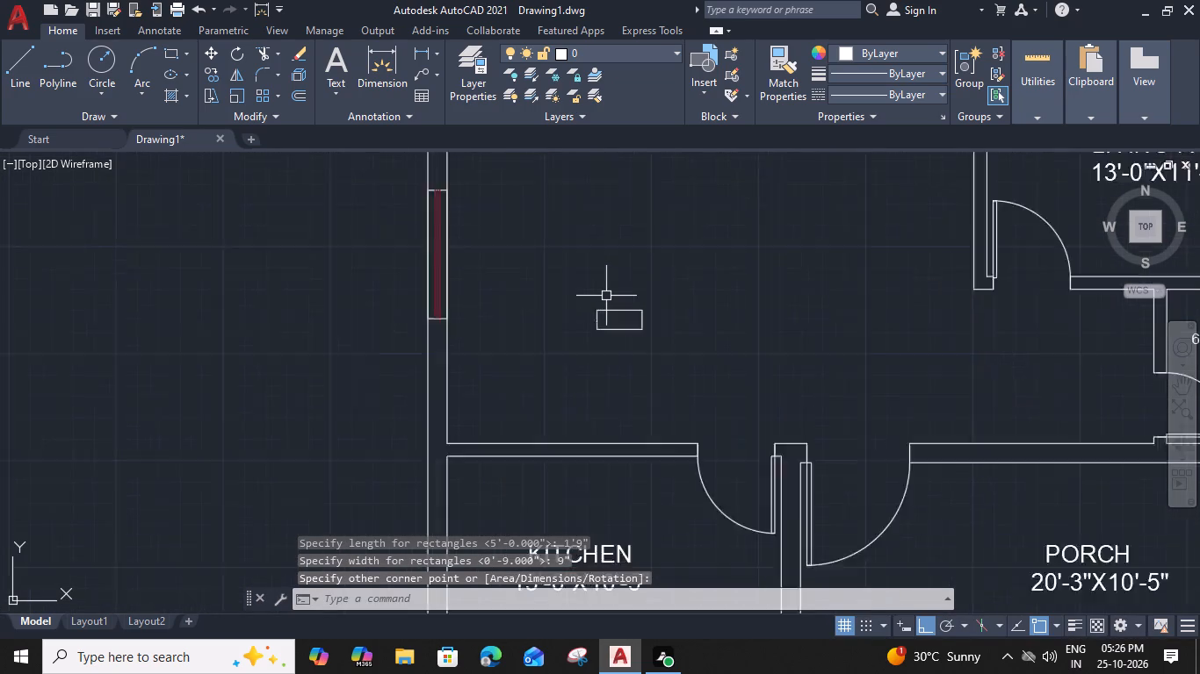
text(L)
key(space)
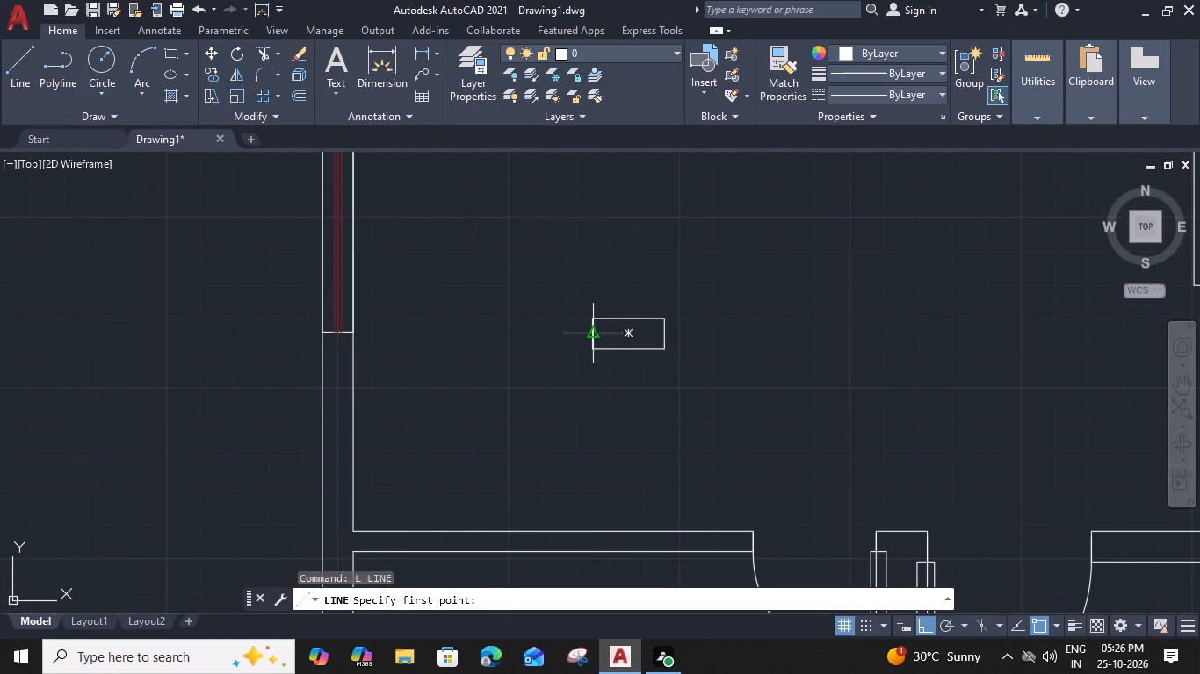
click(596, 332)
click(665, 333)
key(space)
Offset the centre line of the 1'9" by 9" rectangle 1" to both sides.
click(646, 333)
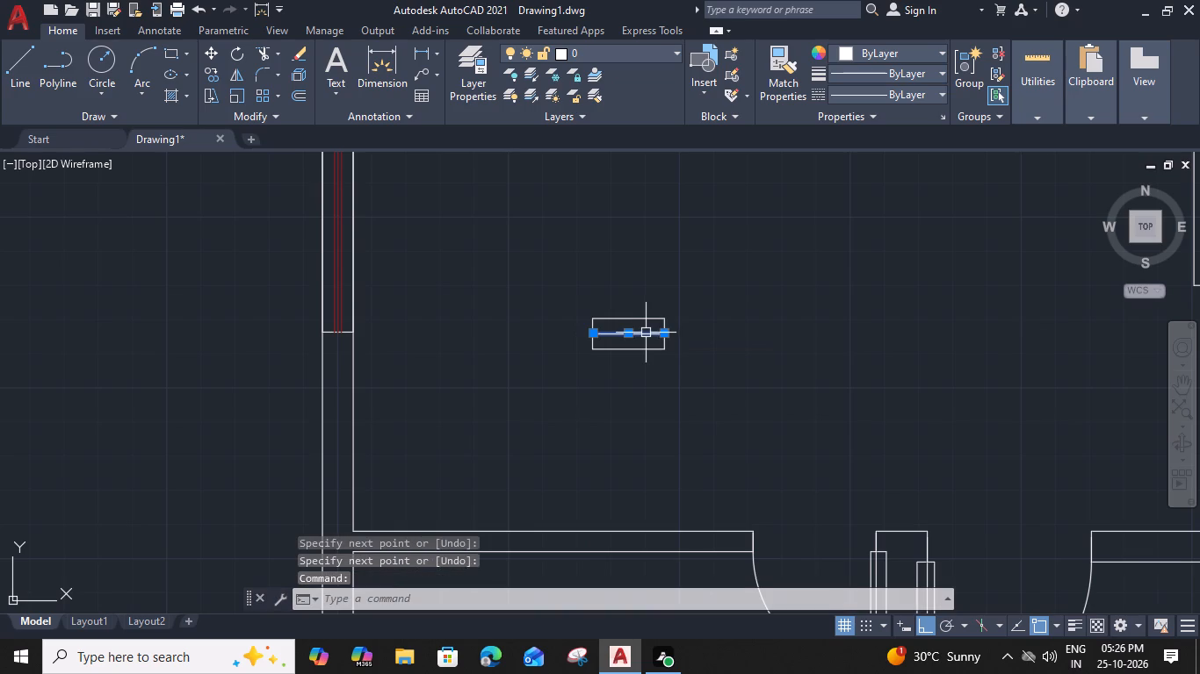
text(O)
key(space)
key(1)
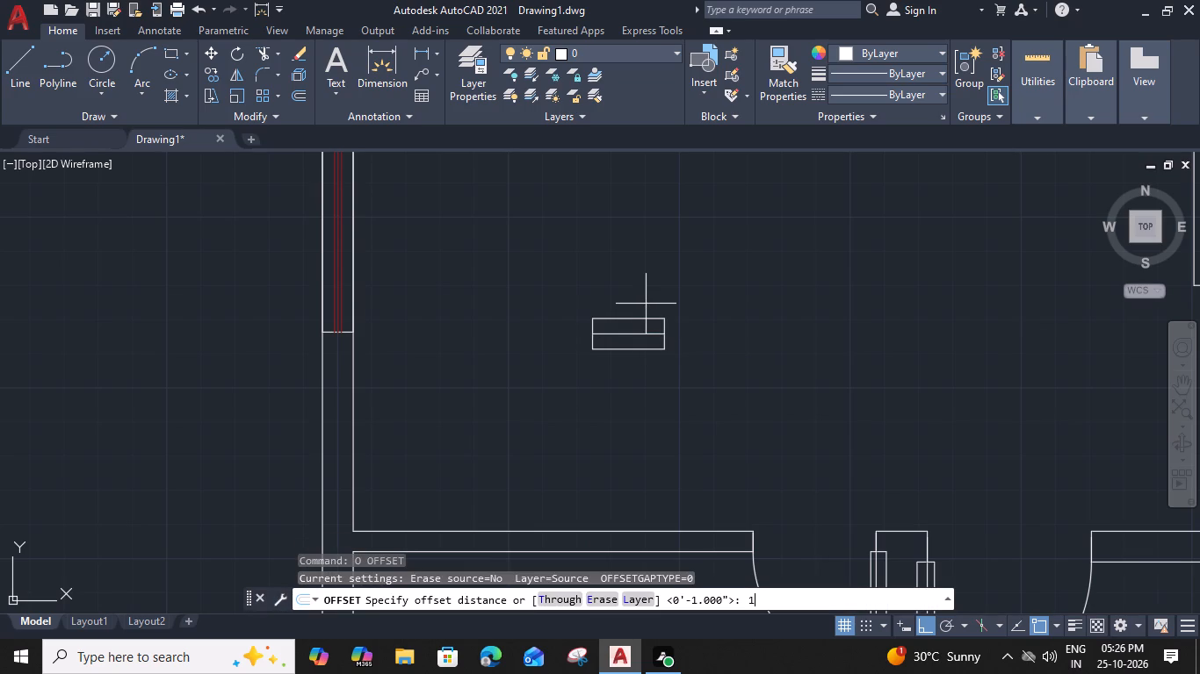
key(shift+quotedbl)
key(Return)
click(644, 268)
scroll(633, 331, up, 1)
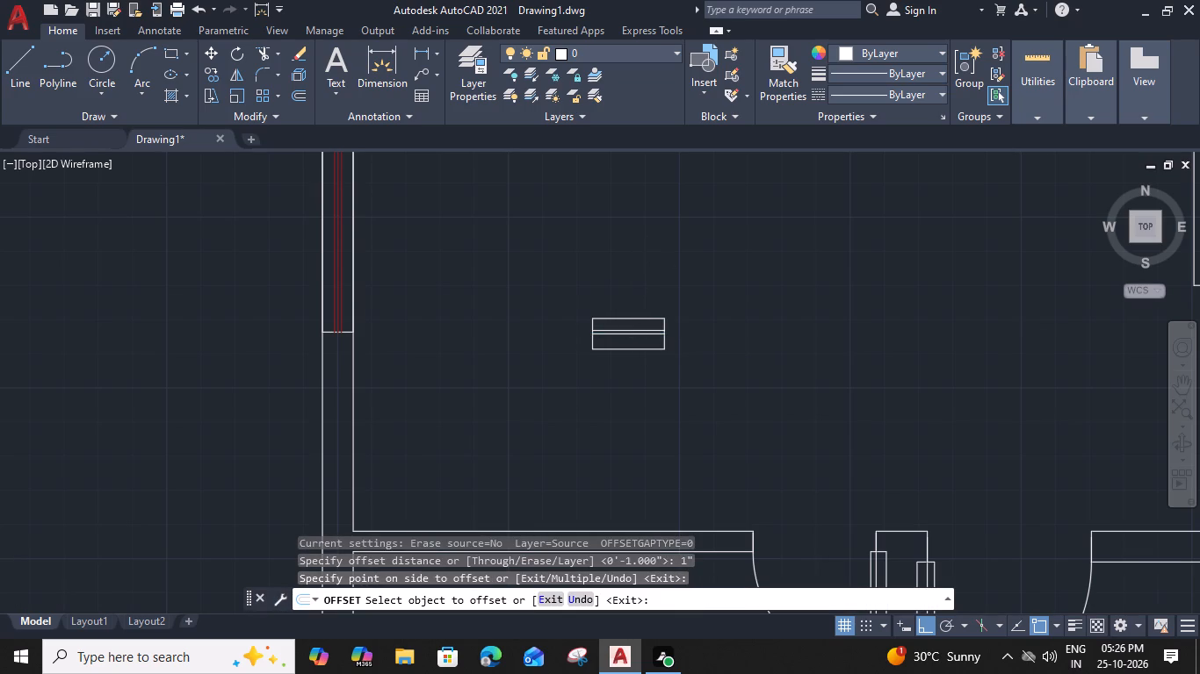
click(639, 337)
click(632, 369)
key(Escape)
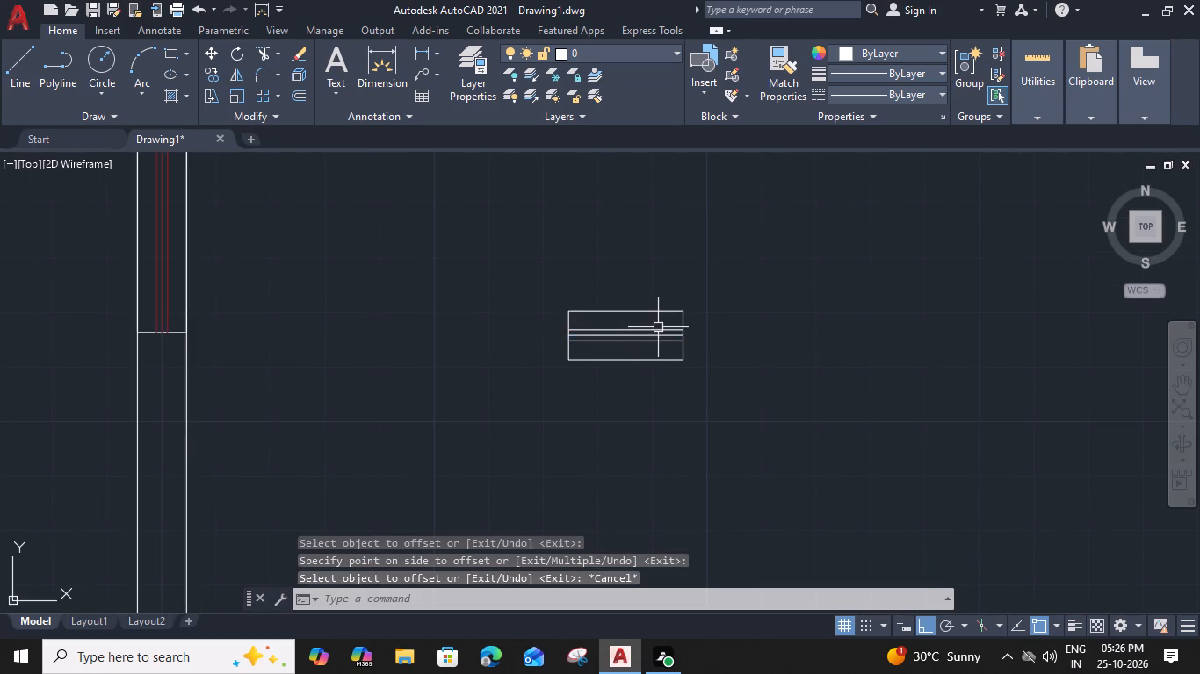
Set the colour of the three lengthwise lines in the small rectangle to dark red 153,27,30.
click(663, 319)
click(640, 353)
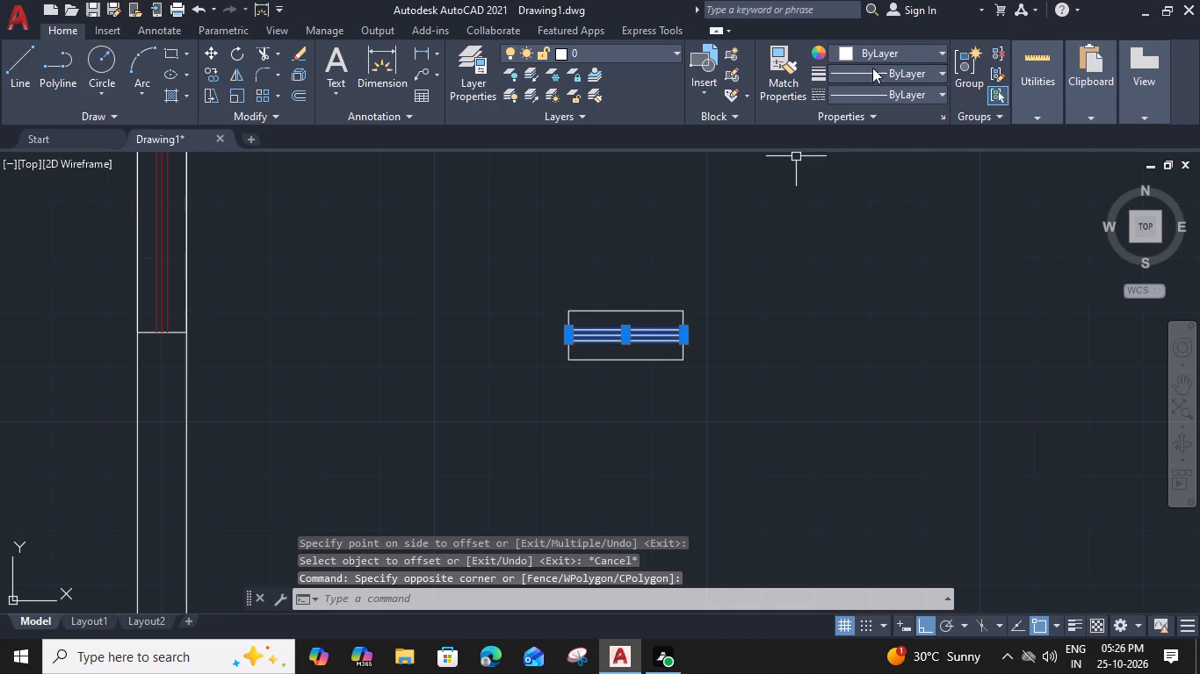
click(893, 56)
click(891, 127)
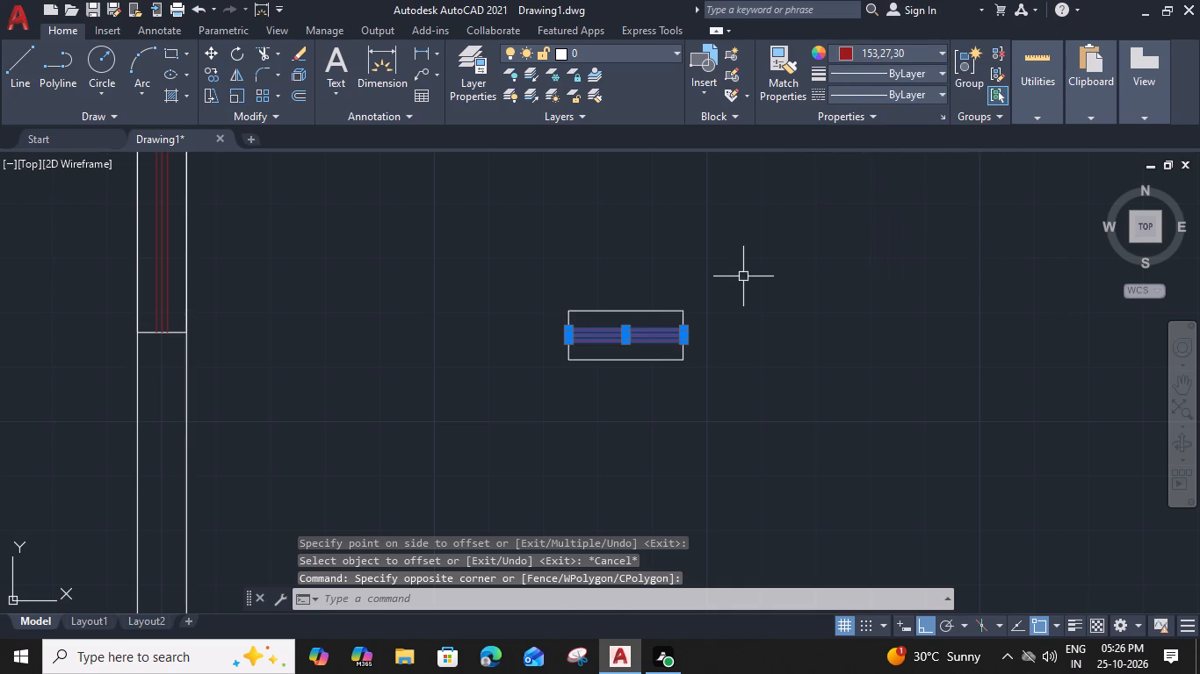
Group the 1'9" rectangle with its three red lines as one window symbol.
drag(742, 276, 732, 283)
click(601, 400)
key(g)
key(space)
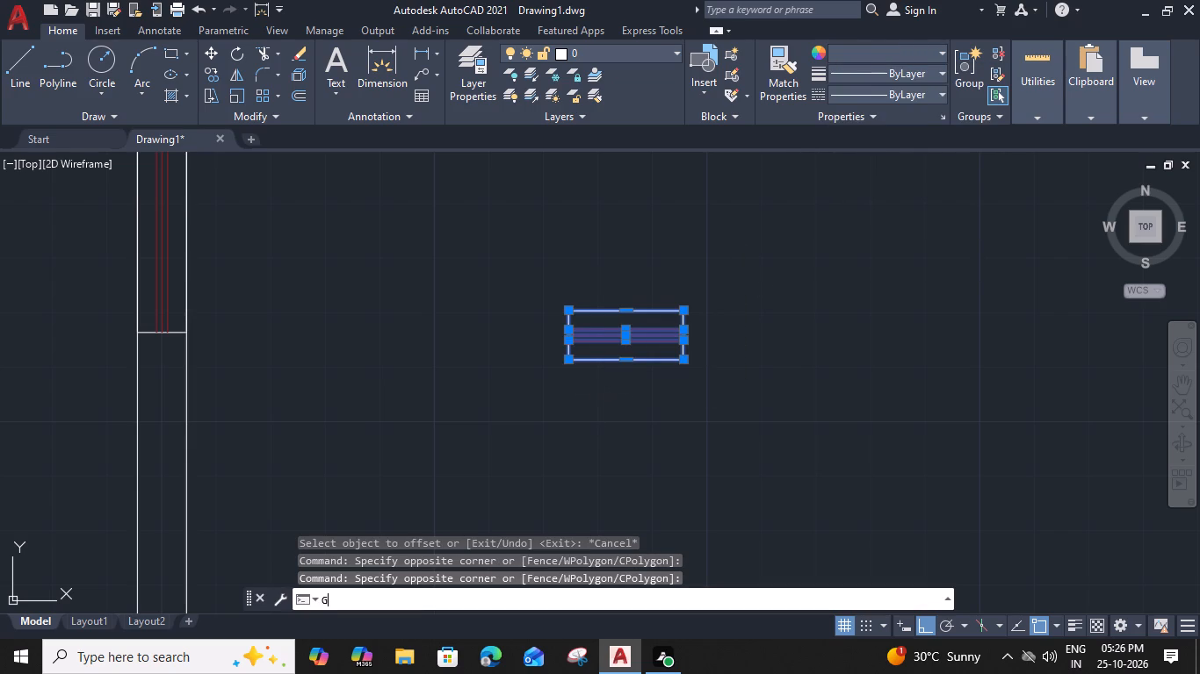
Copy the small window symbol by its long-side midpoint to the middle of the 7'-0"X5'-8" bath's exterior wall.
click(620, 358)
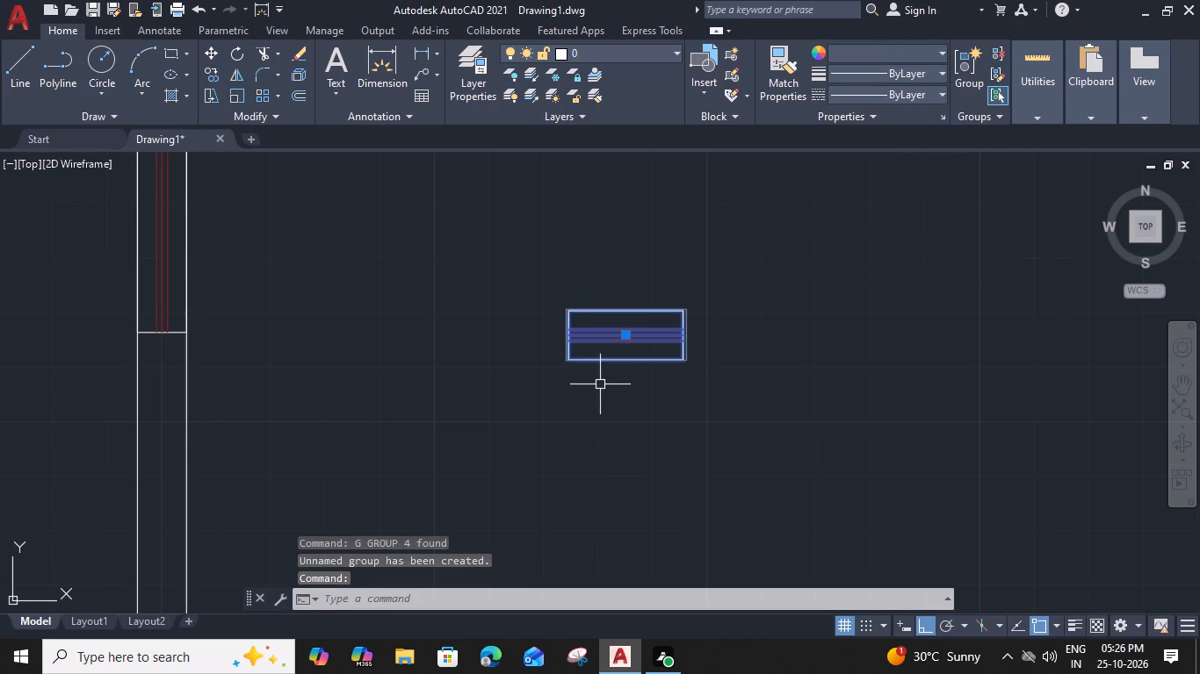
text(CO)
key(space)
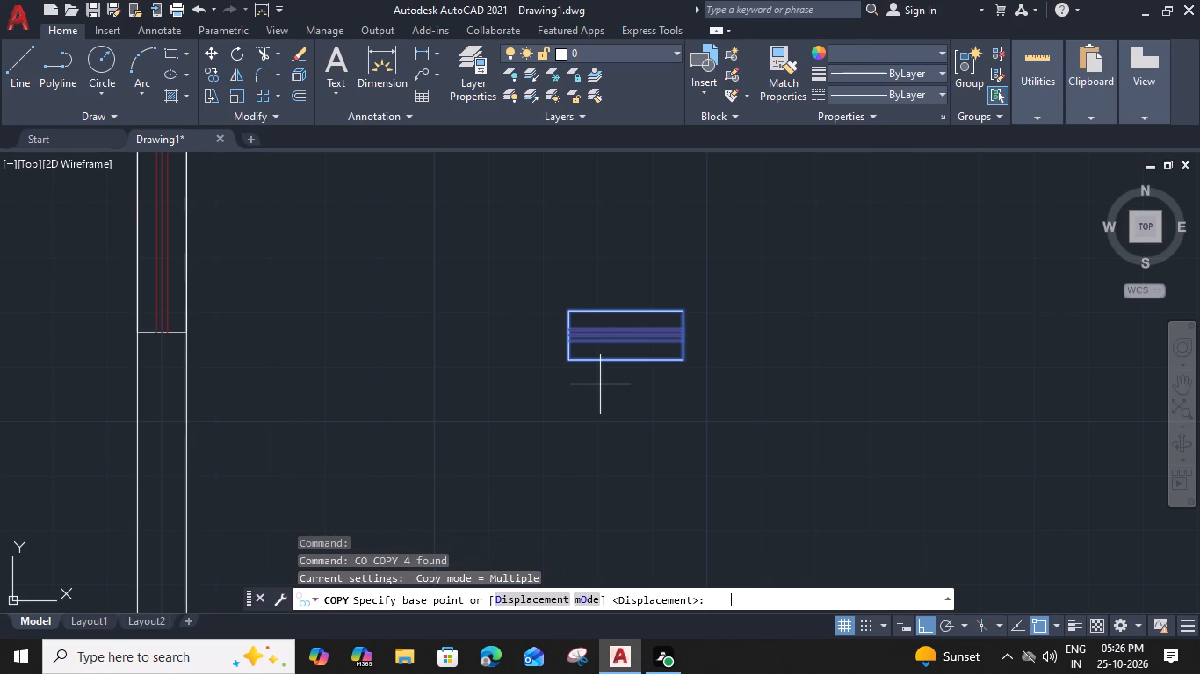
click(628, 361)
scroll(627, 326, down, 2)
middle_drag(640, 269, 502, 612)
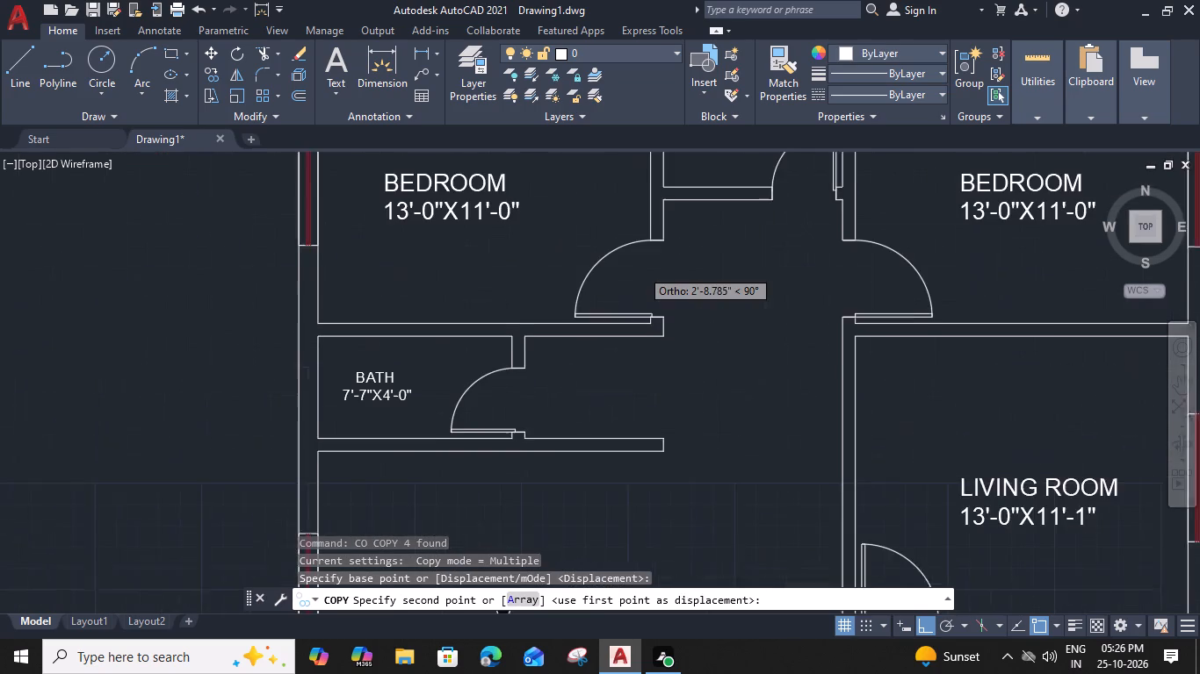
middle_drag(573, 373, 405, 644)
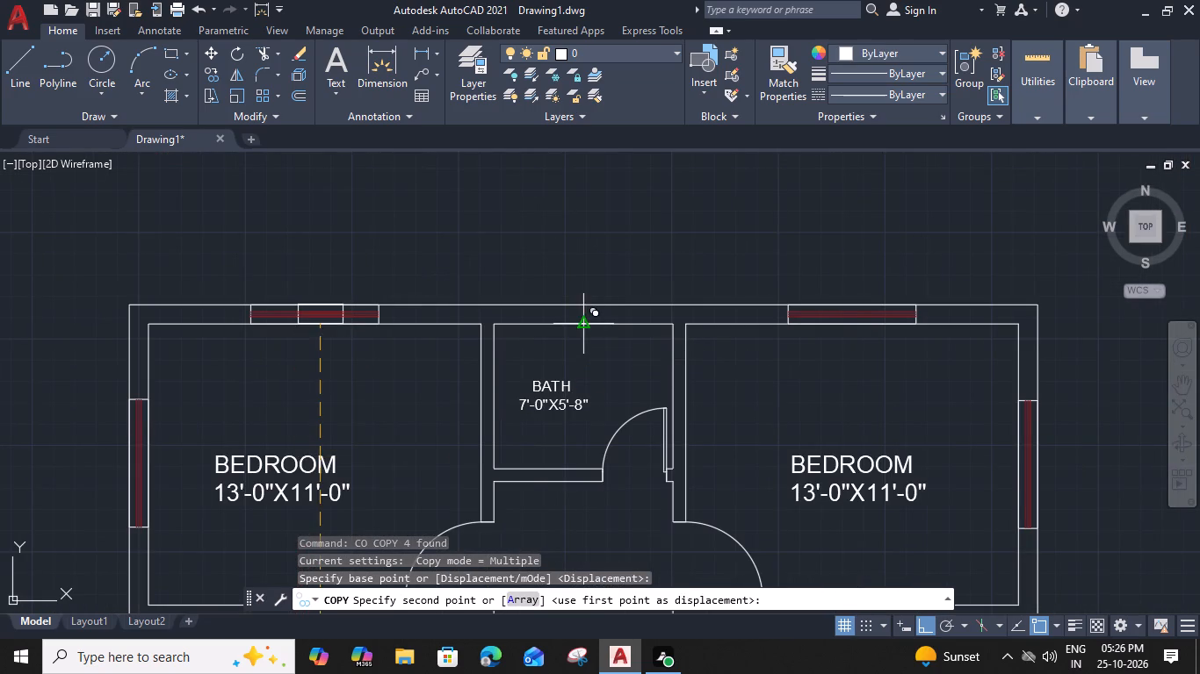
click(581, 326)
middle_drag(521, 493, 648, 206)
key(Escape)
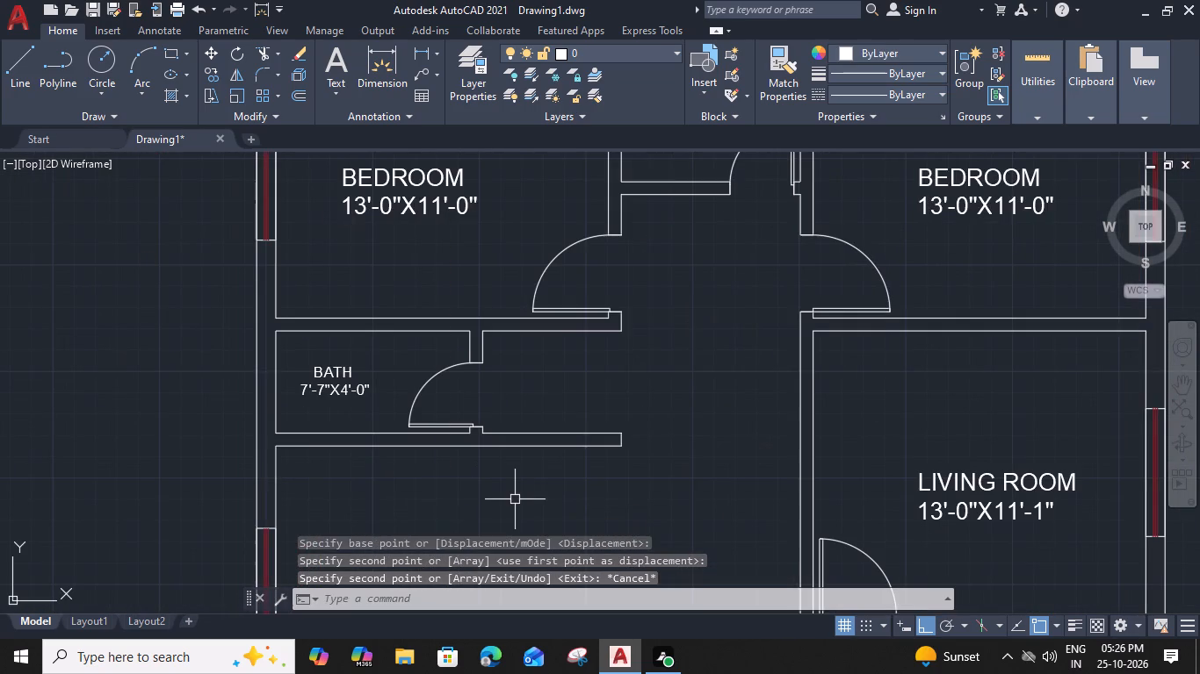
Rotate the original small window symbol in the open area above the kitchen 270° so it stands vertical.
middle_drag(520, 486, 596, 242)
drag(562, 368, 546, 403)
click(517, 459)
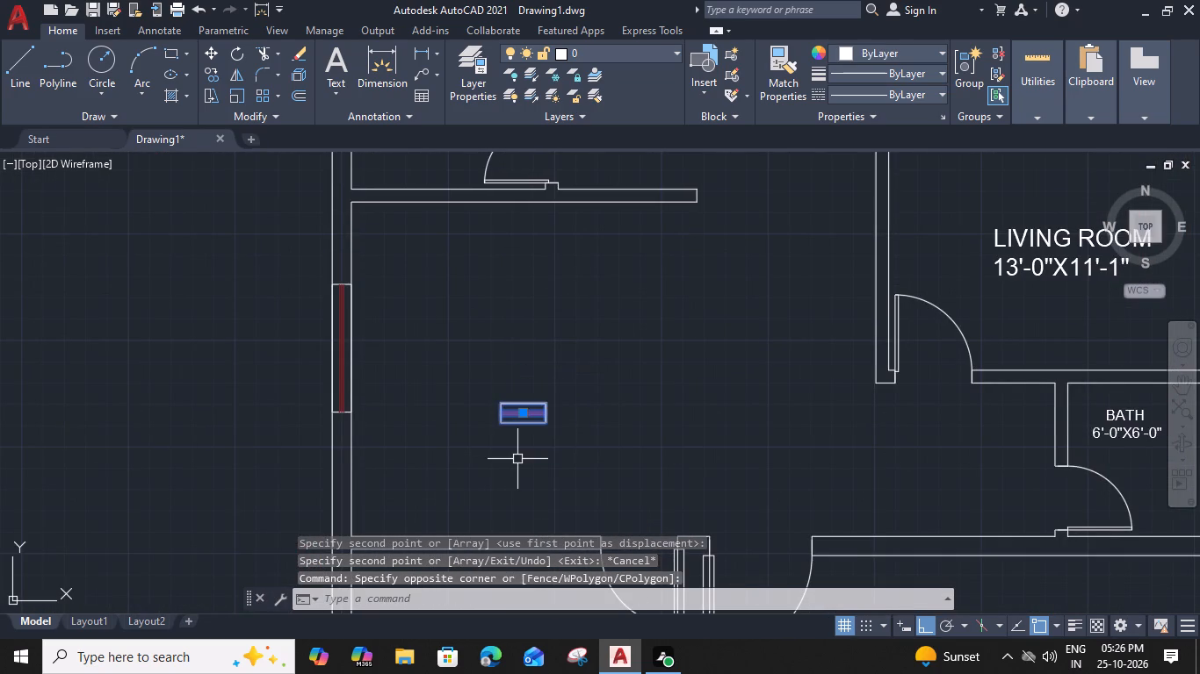
key(t)
key(BackSpace)
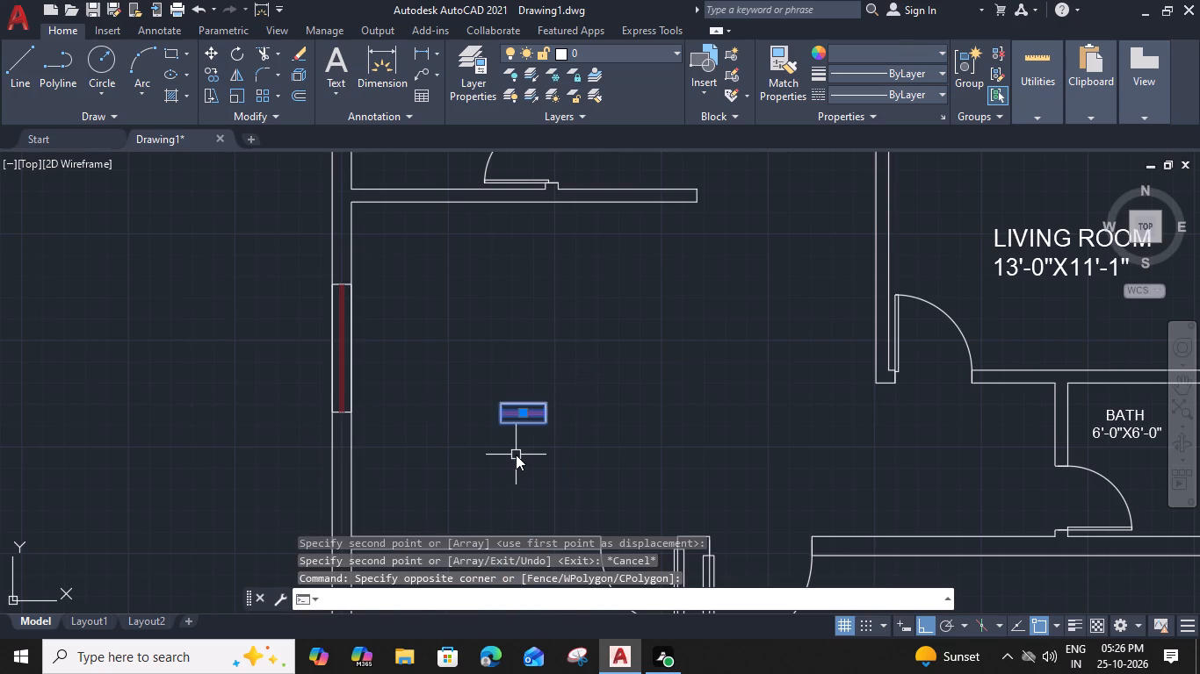
text(RO)
key(space)
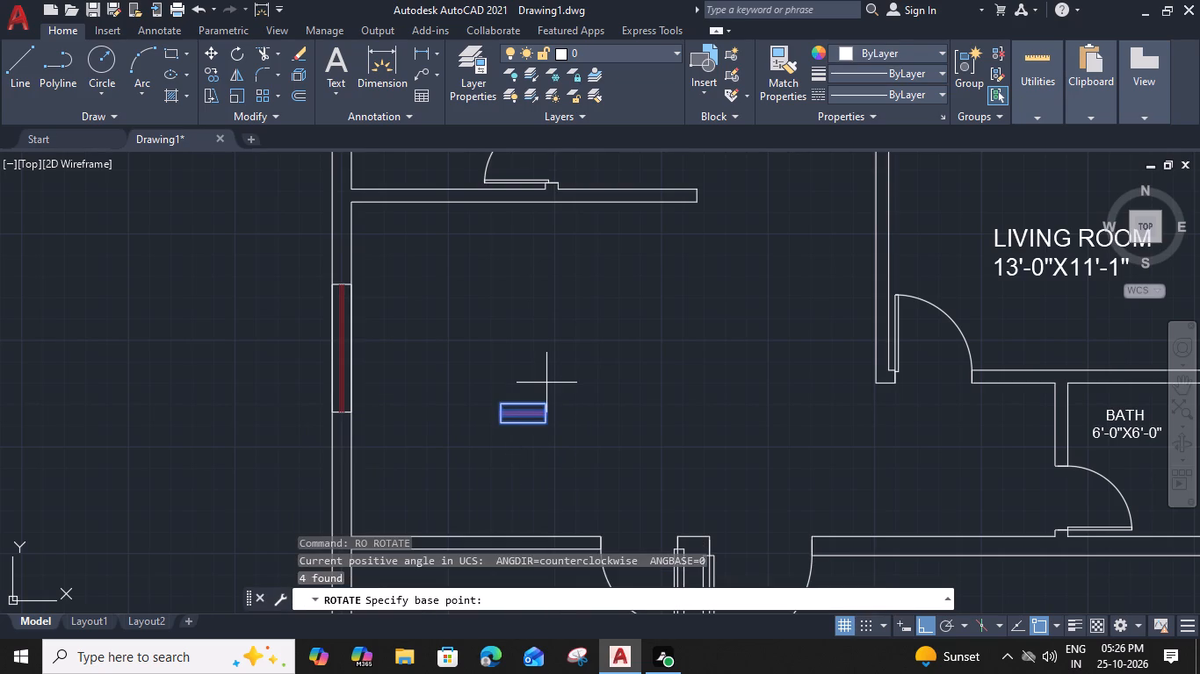
click(550, 407)
scroll(542, 440, up, 2)
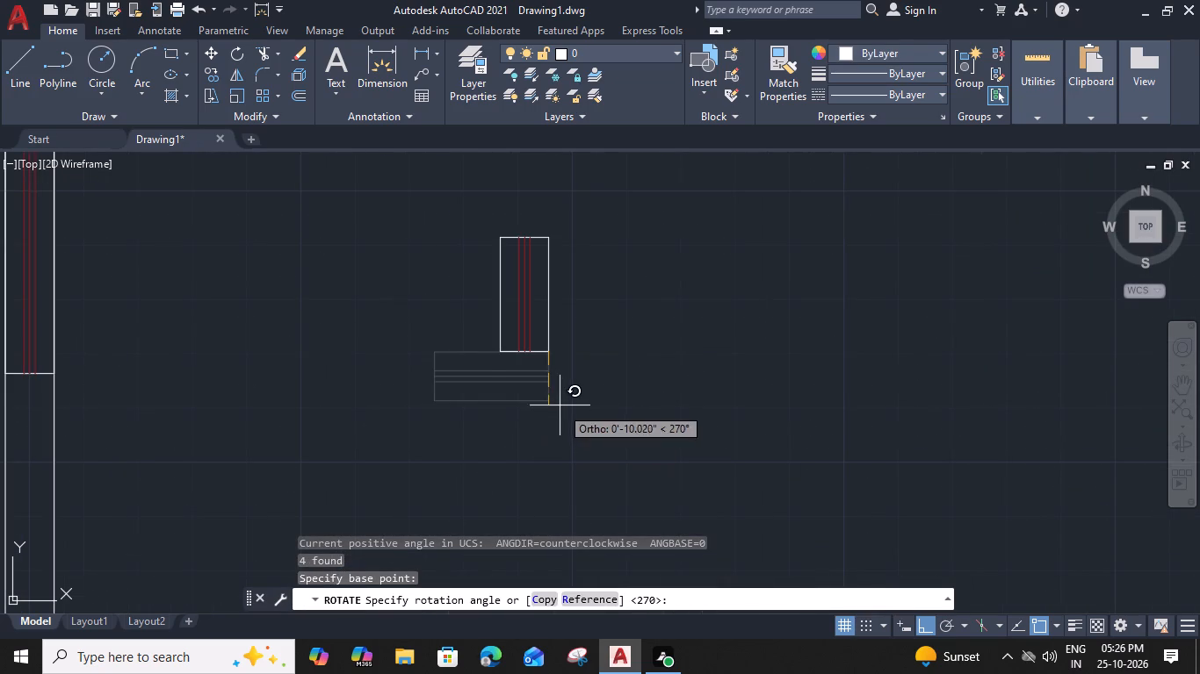
click(551, 400)
Move the vertical small window symbol by its side midpoint to the middle of the 7'-7"X4'-0" bath's exterior wall.
drag(576, 345, 549, 363)
click(488, 387)
text(M)
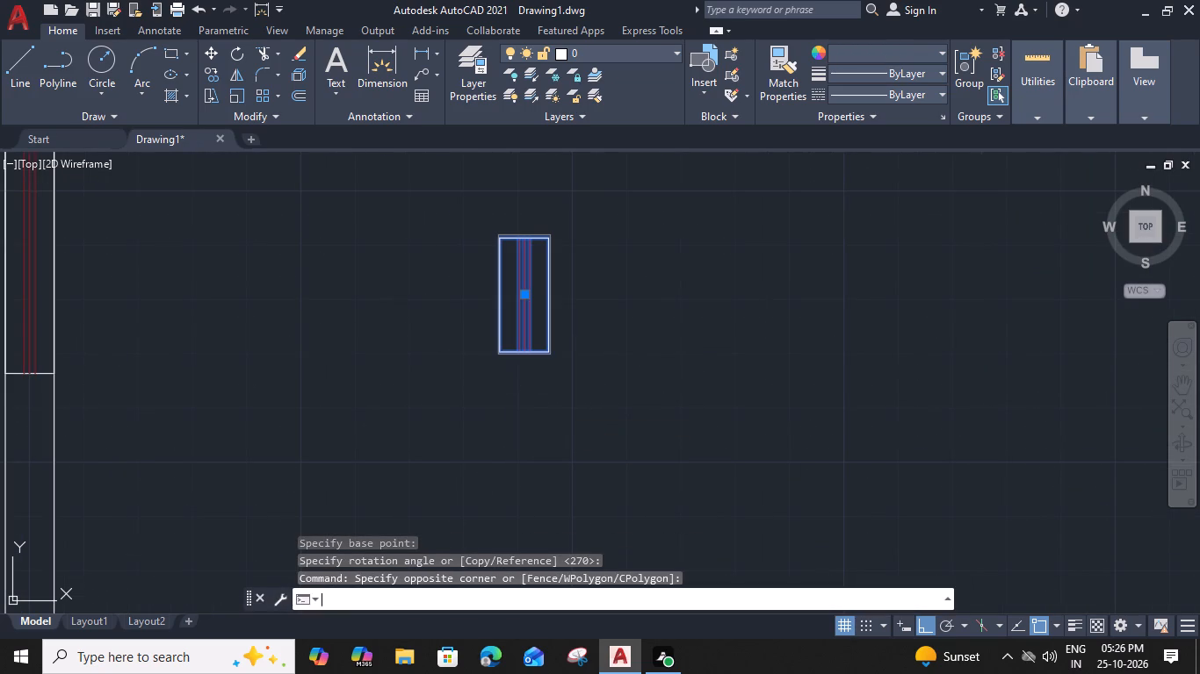
key(space)
click(546, 298)
scroll(546, 298, down, 4)
middle_drag(518, 295, 514, 554)
click(422, 409)
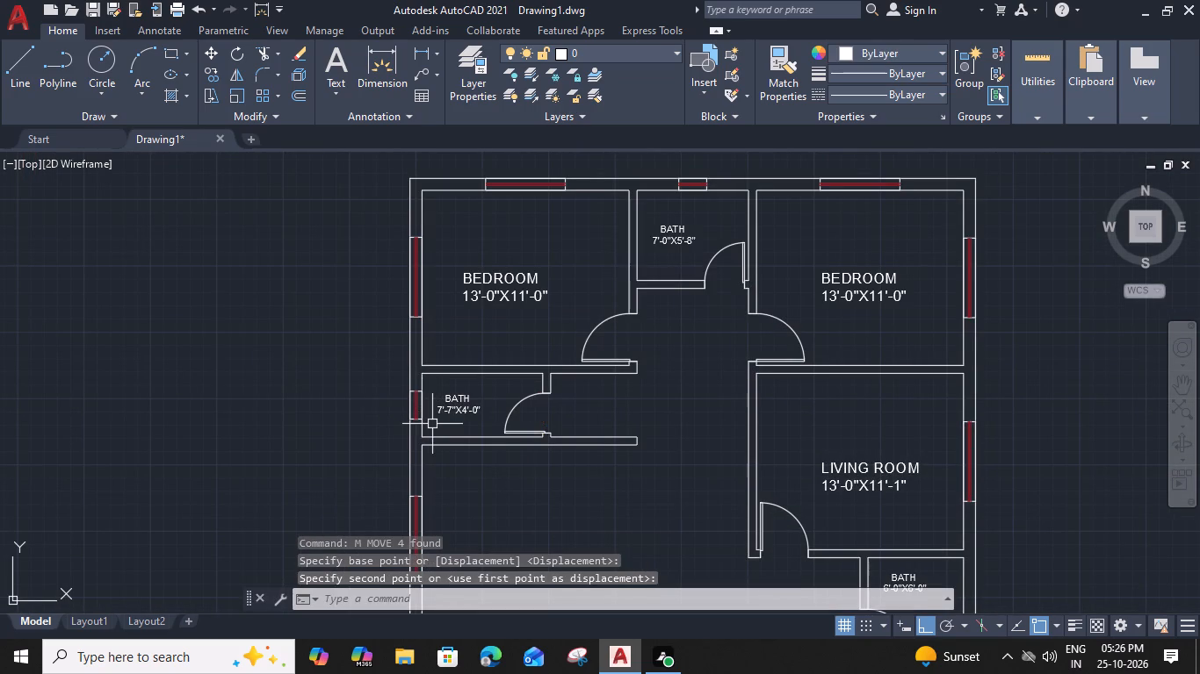
Copy the 7'-7"X4'-0" bath's window symbol to the middle of the 6'-0"X6'-0" bath's exterior wall.
middle_drag(457, 464, 519, 362)
scroll(474, 321, up, 1)
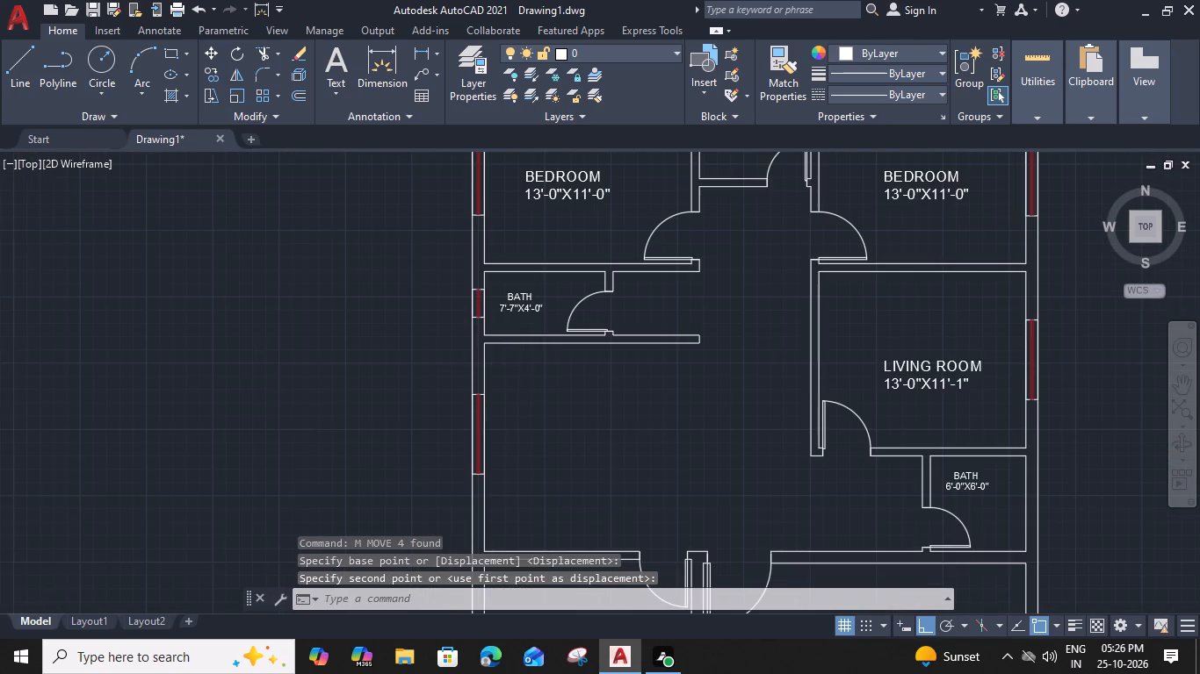
click(476, 314)
text(CO)
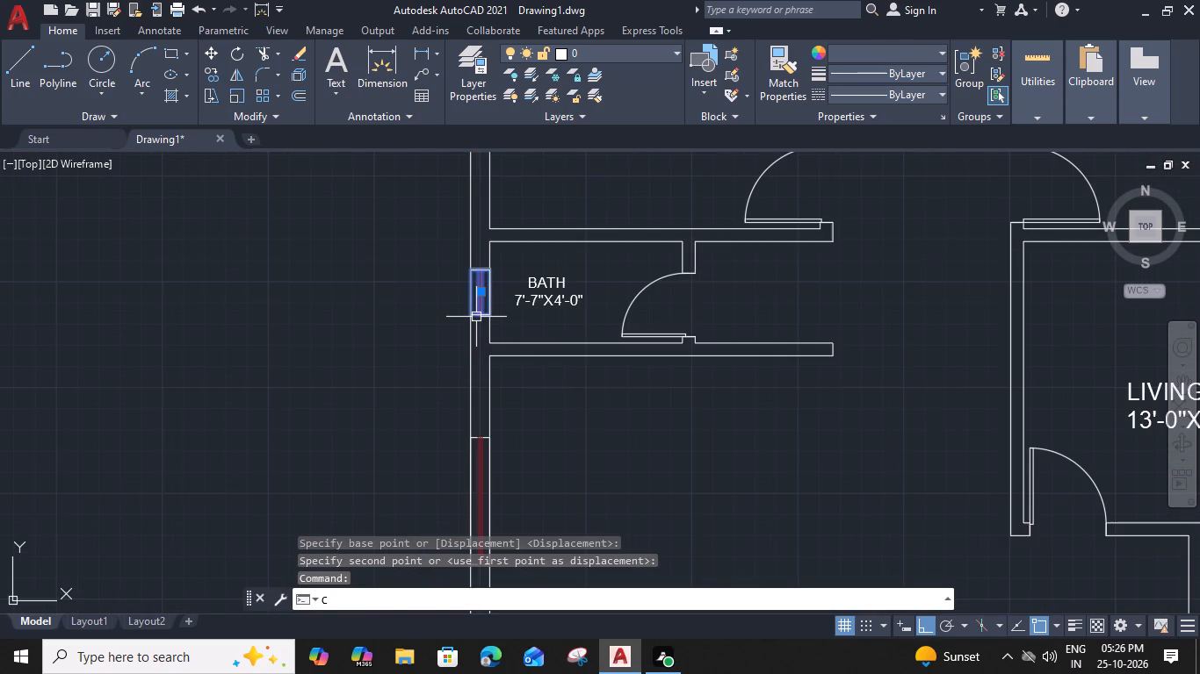
key(space)
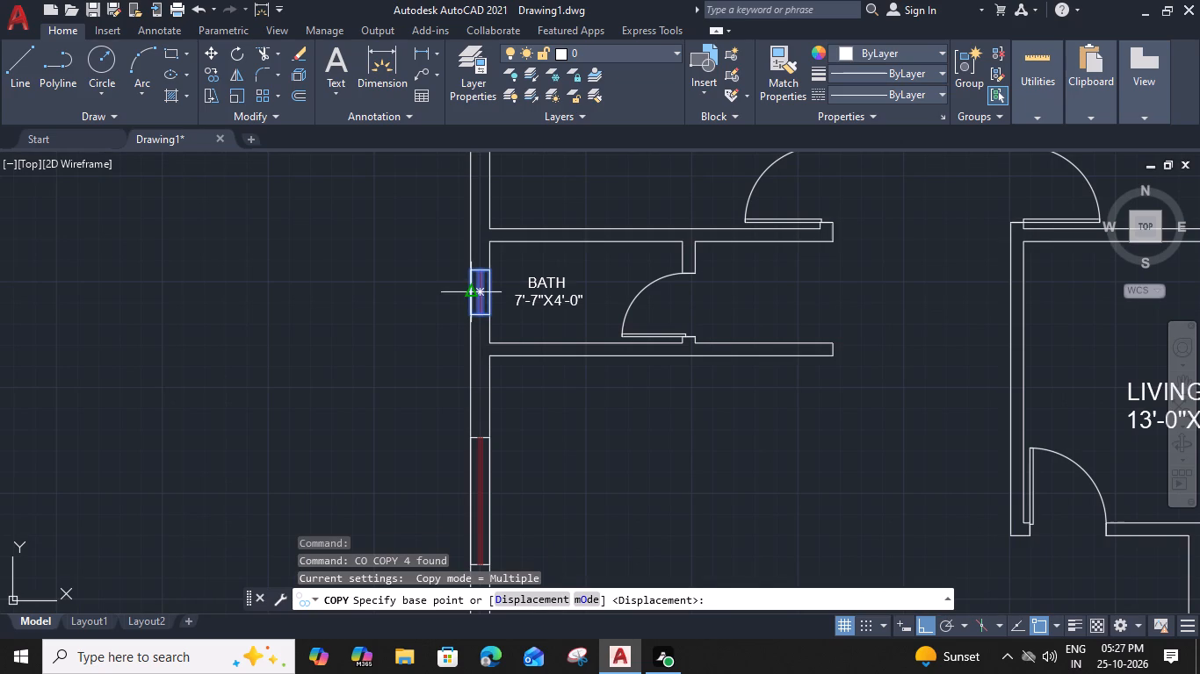
click(472, 297)
scroll(511, 369, down, 1)
middle_drag(588, 405, 322, 203)
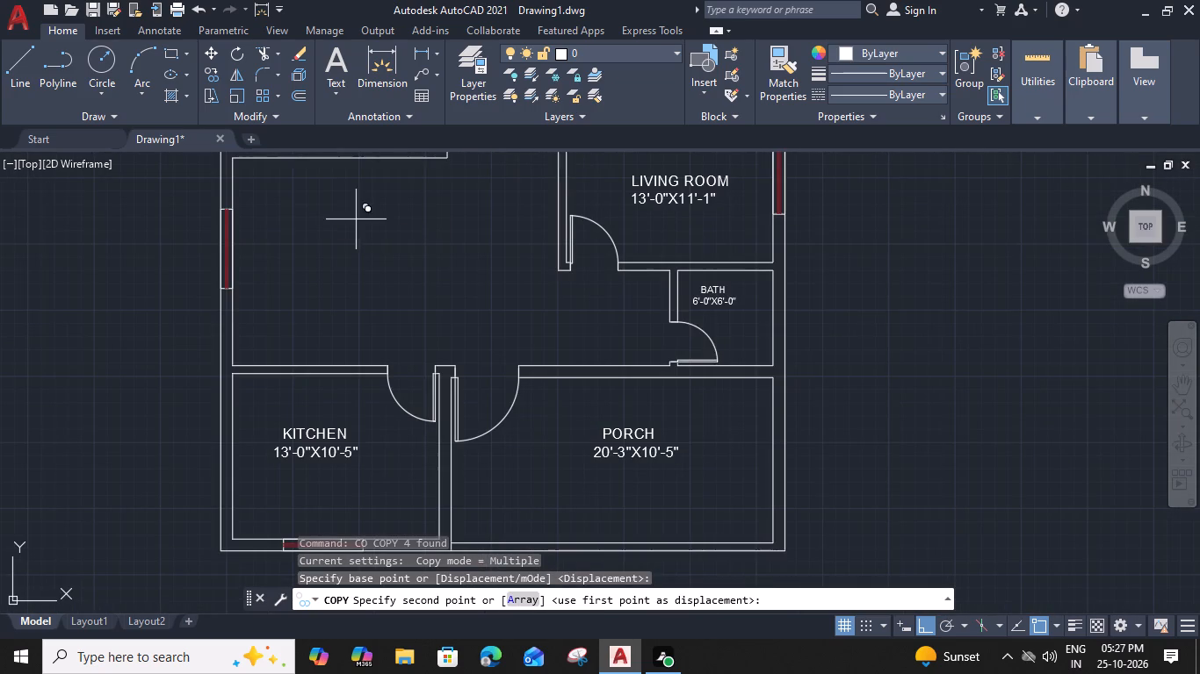
click(774, 319)
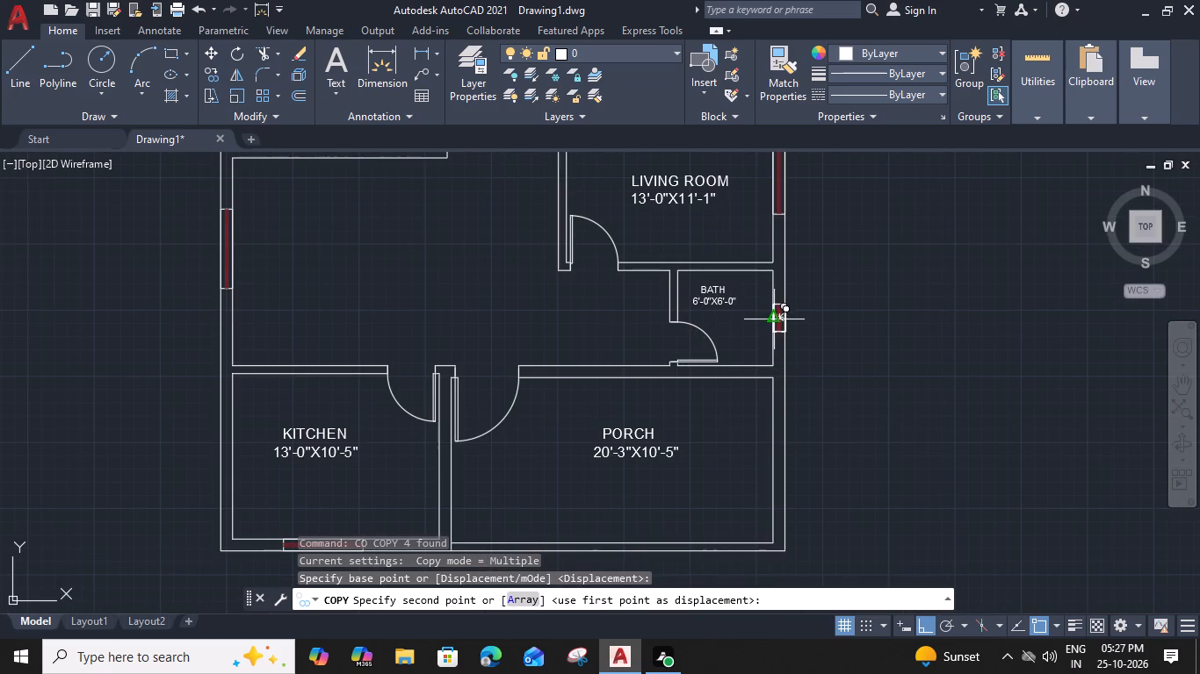
key(Escape)
Offset the inner lines of the kitchen's window wall and exterior side wall 2' into the room.
scroll(525, 319, down, 2)
scroll(469, 411, up, 2)
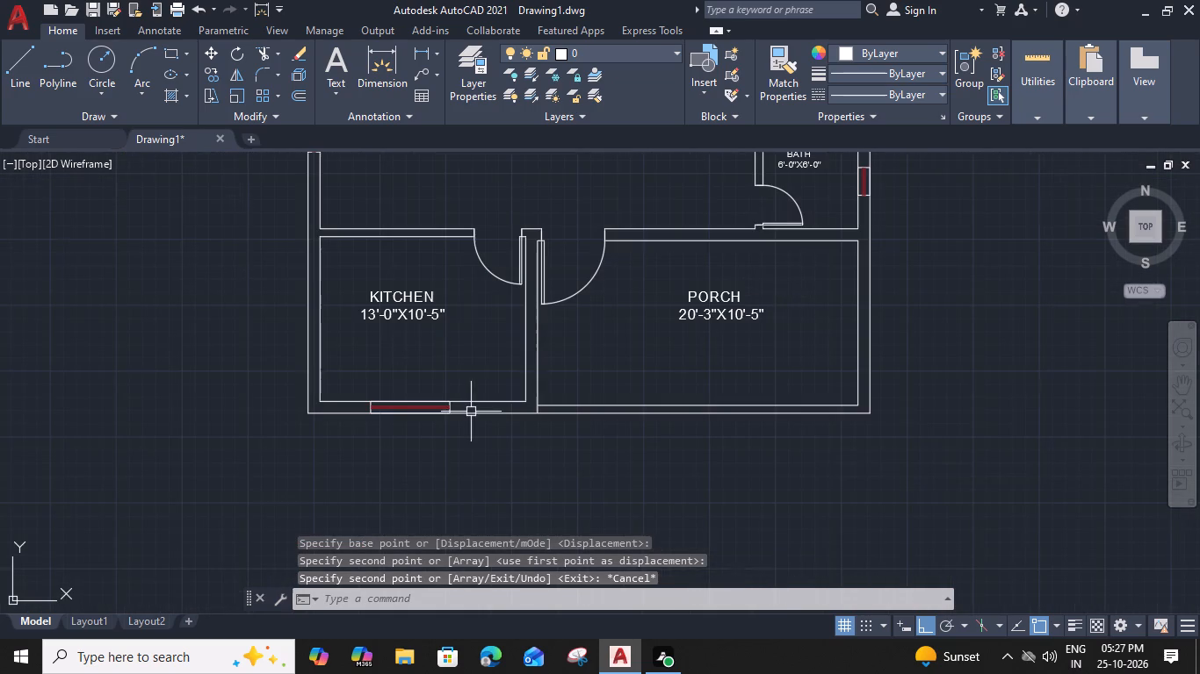
click(483, 404)
text(O 2)
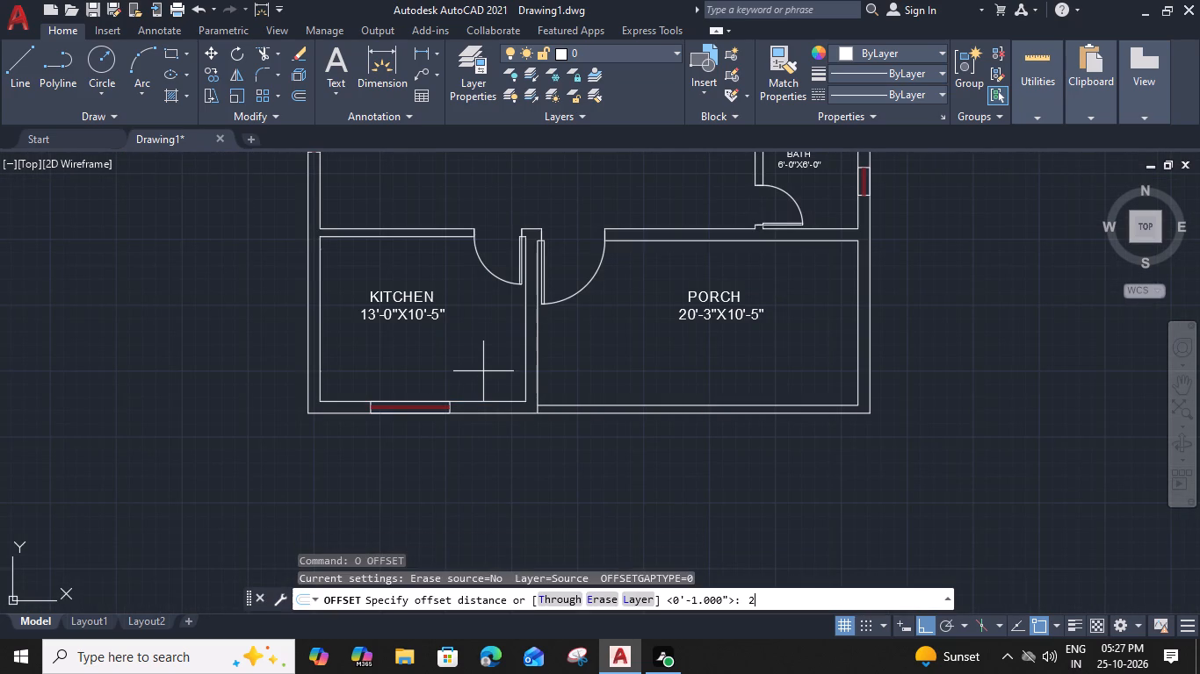
key(apostrophe)
key(space)
click(473, 335)
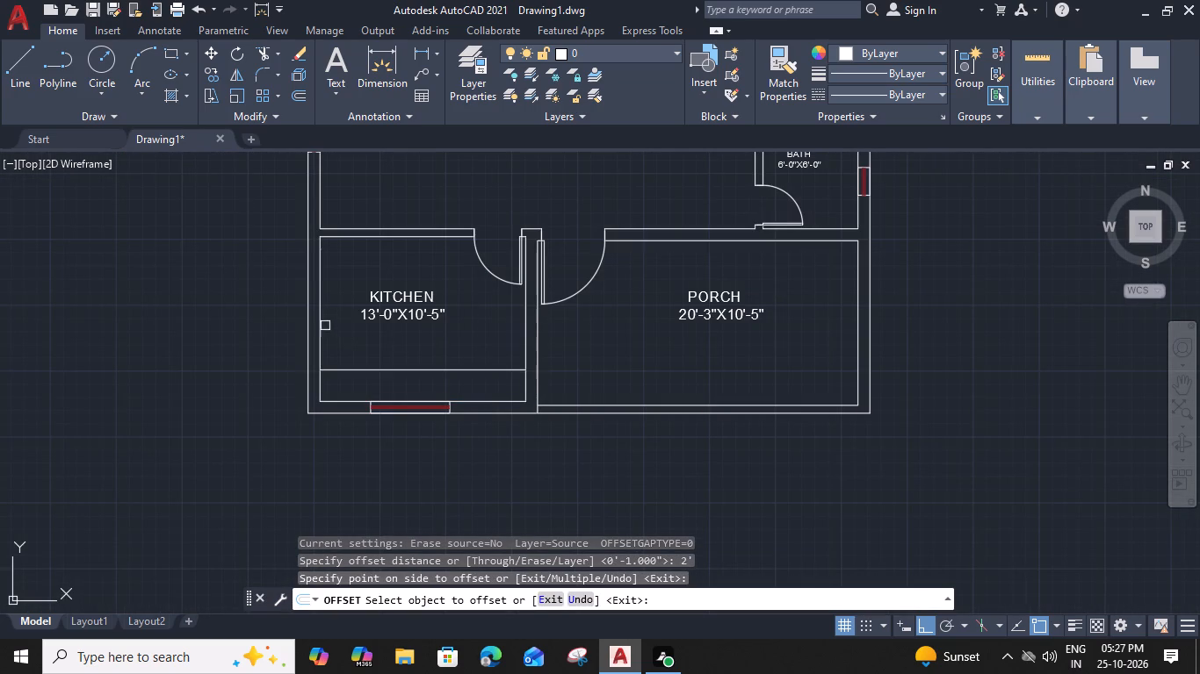
click(322, 325)
click(372, 361)
key(Escape)
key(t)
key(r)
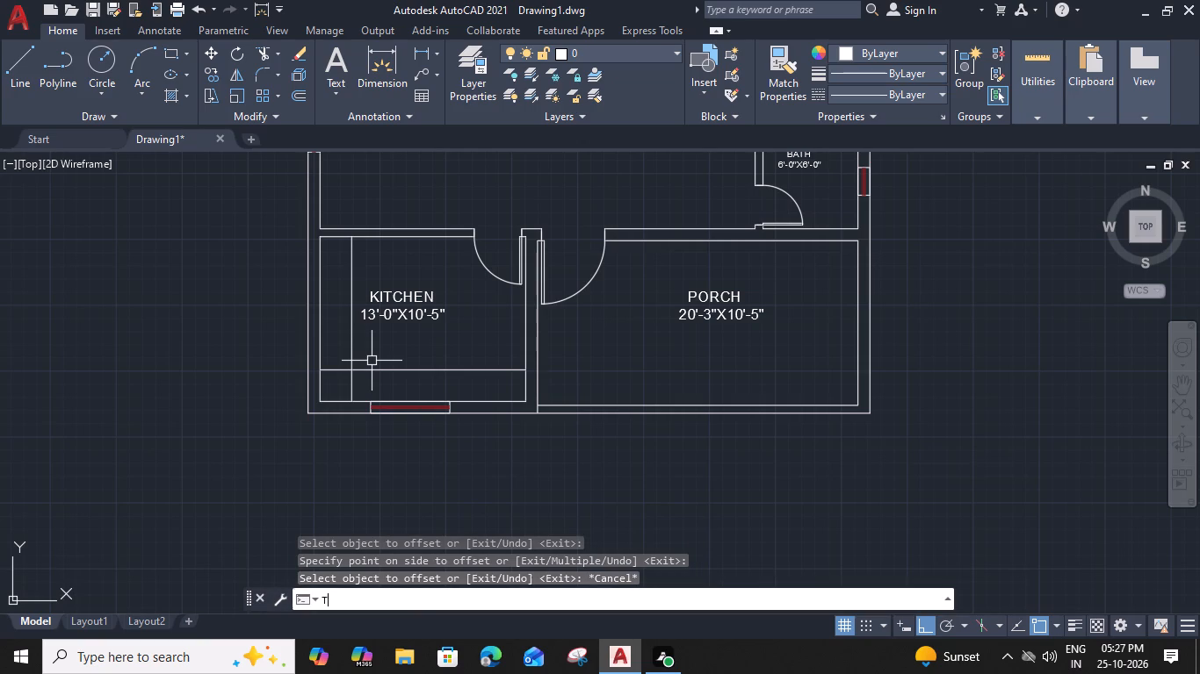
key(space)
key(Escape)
Trim the crossing ends of the two kitchen offset lines so they form an L-shaped counter edge.
key(t)
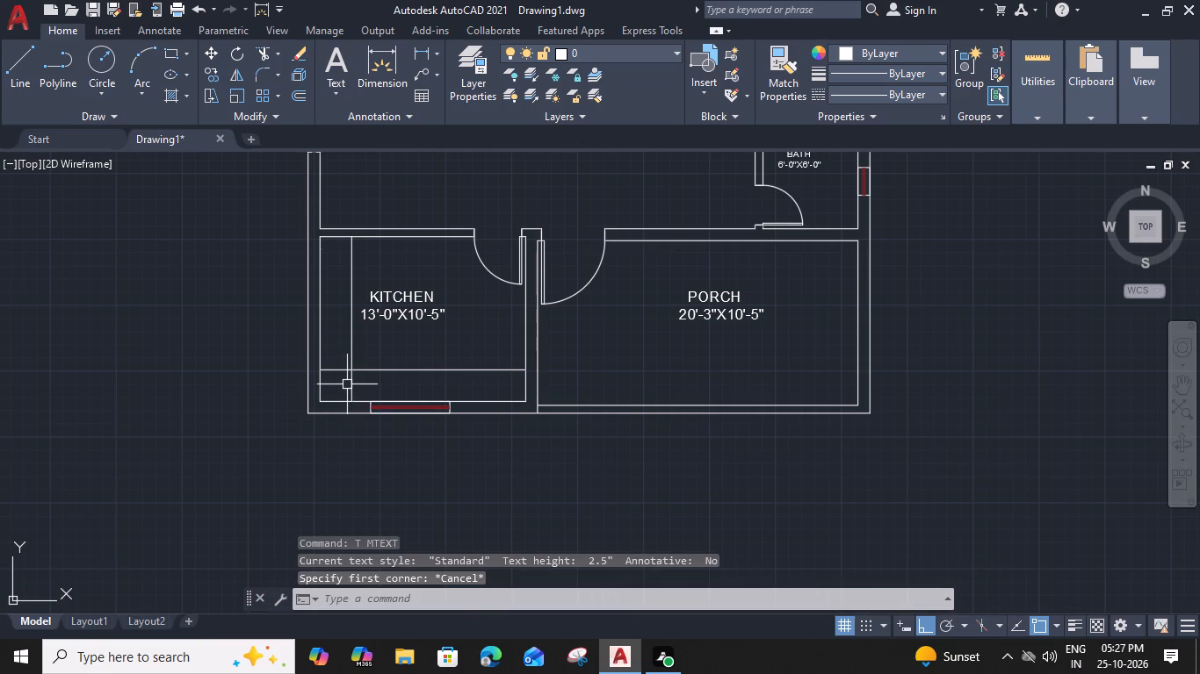
key(r)
key(space)
click(353, 384)
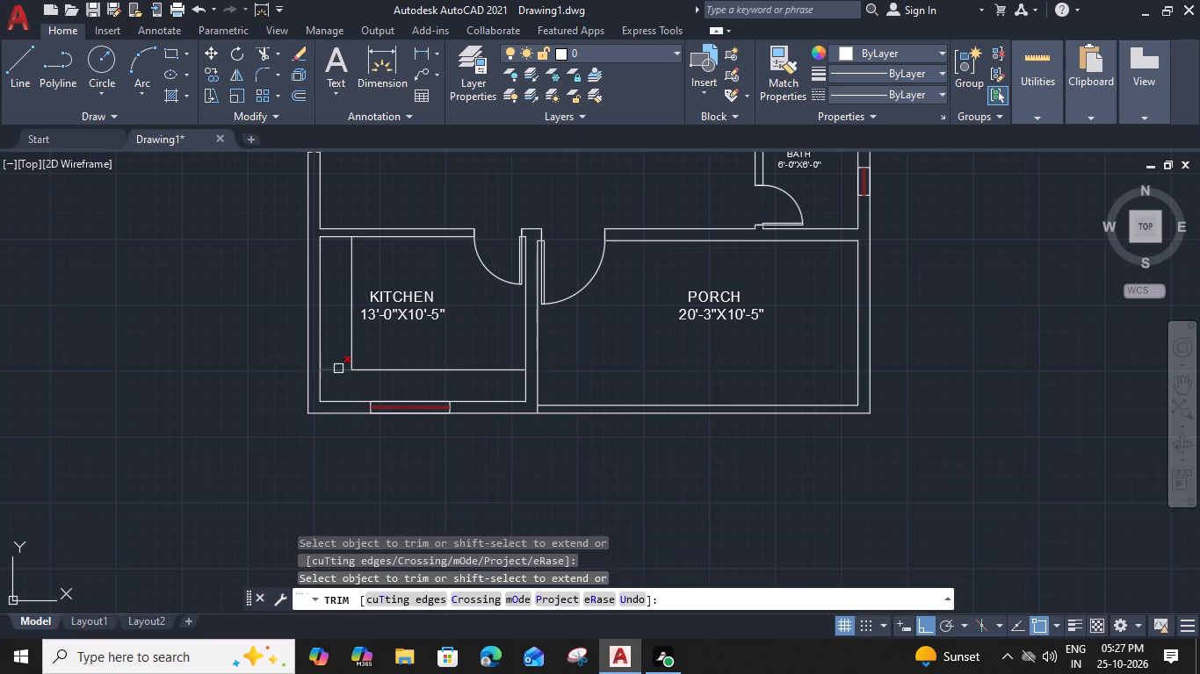
click(338, 369)
key(Escape)
Insert the Bed - Queen block from DesignCenter's Home - Space Planner into the open area beyond the 7'-7"X4'-0" bath.
middle_drag(392, 290, 492, 510)
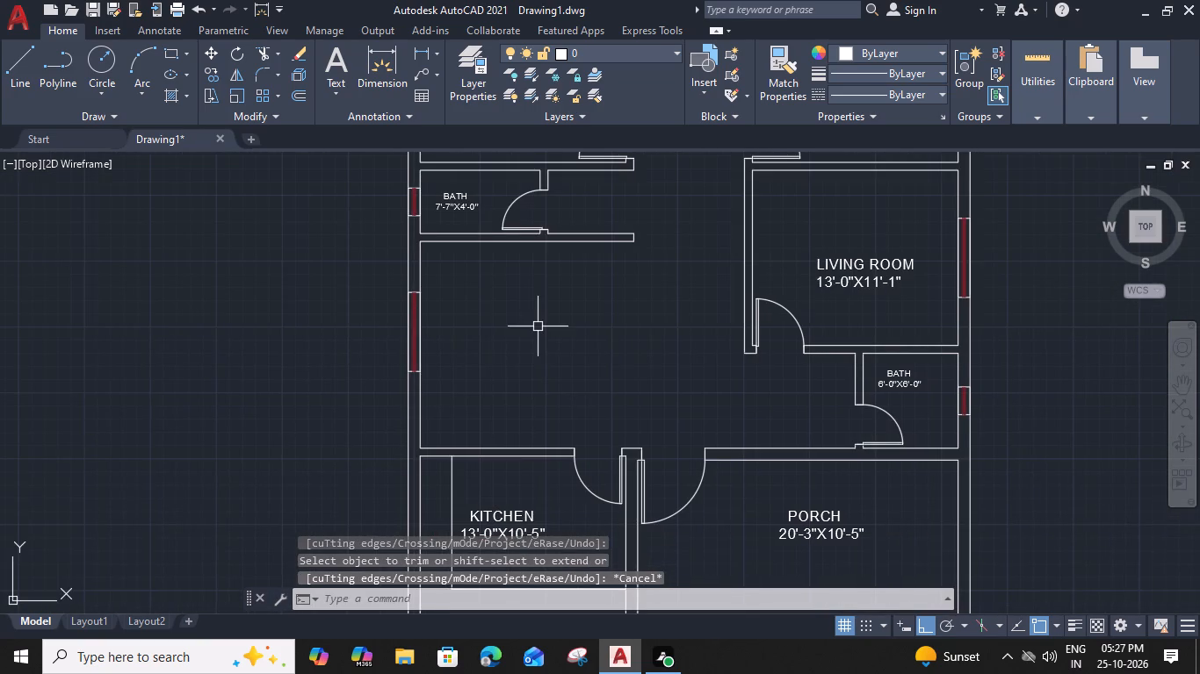
middle_drag(481, 247, 481, 248)
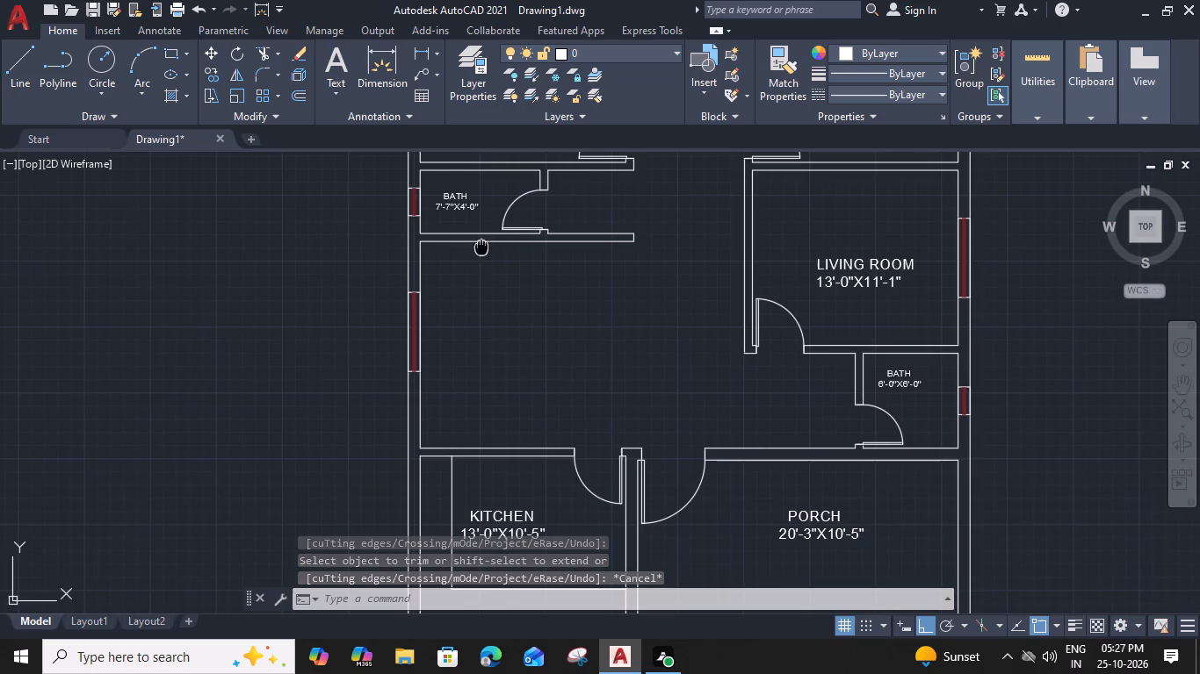
middle_drag(481, 248, 443, 354)
middle_drag(444, 291, 435, 365)
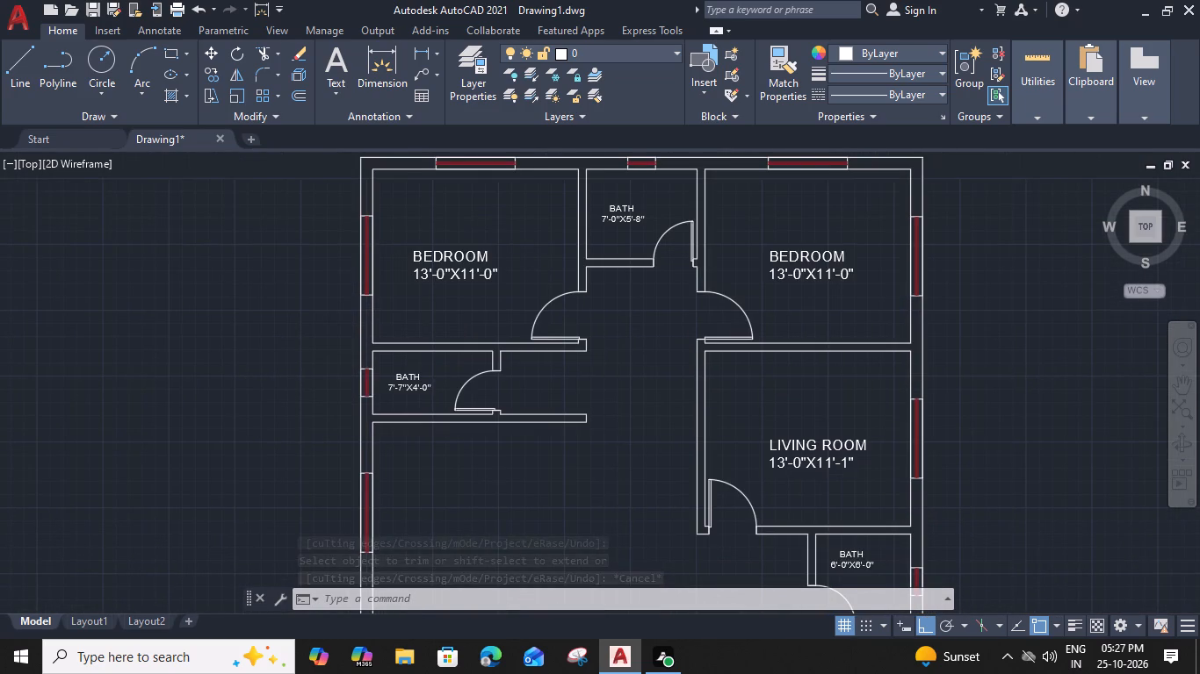
key(ctrl+2)
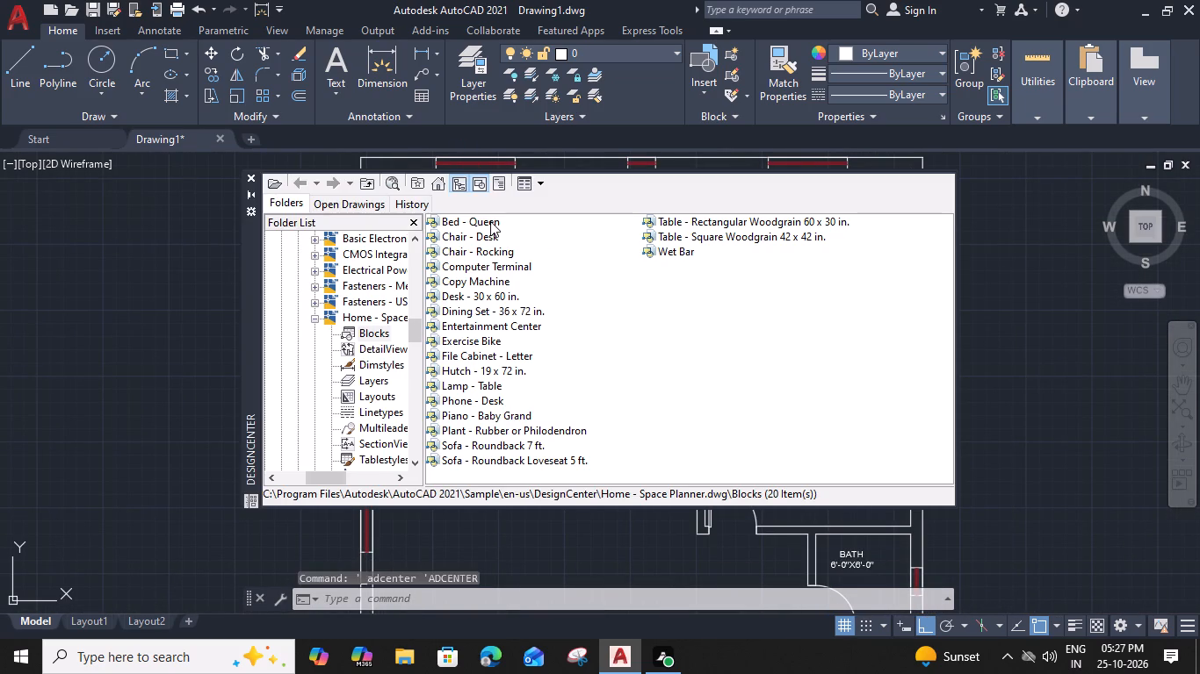
click(489, 220)
drag(489, 220, 542, 524)
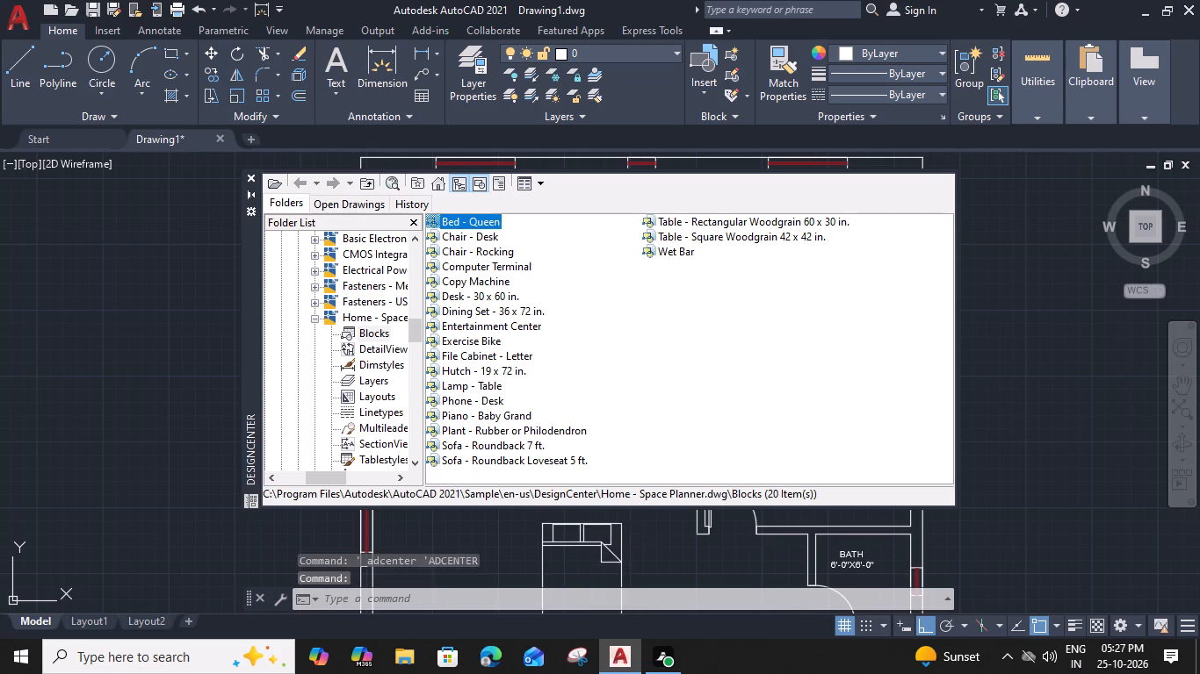
drag(542, 524, 539, 520)
click(253, 176)
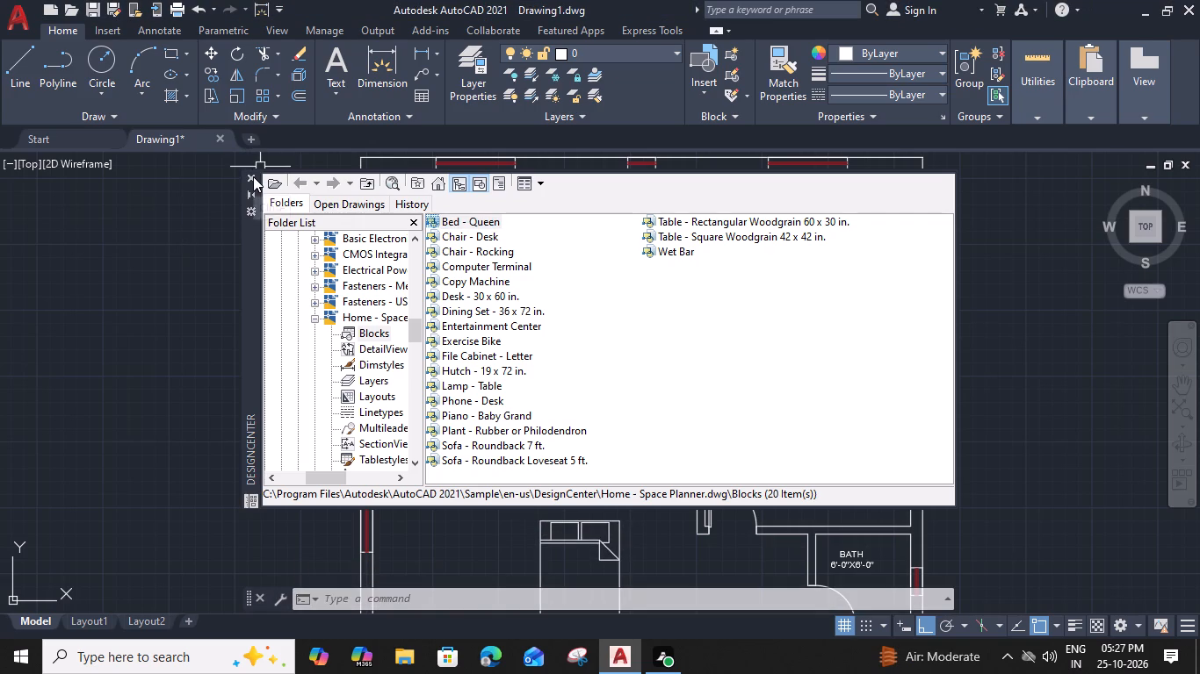
Rotate the queen bed 90° about its headboard corner so the pillows face the exterior side wall.
middle_drag(497, 431, 488, 326)
drag(614, 400, 606, 413)
click(463, 477)
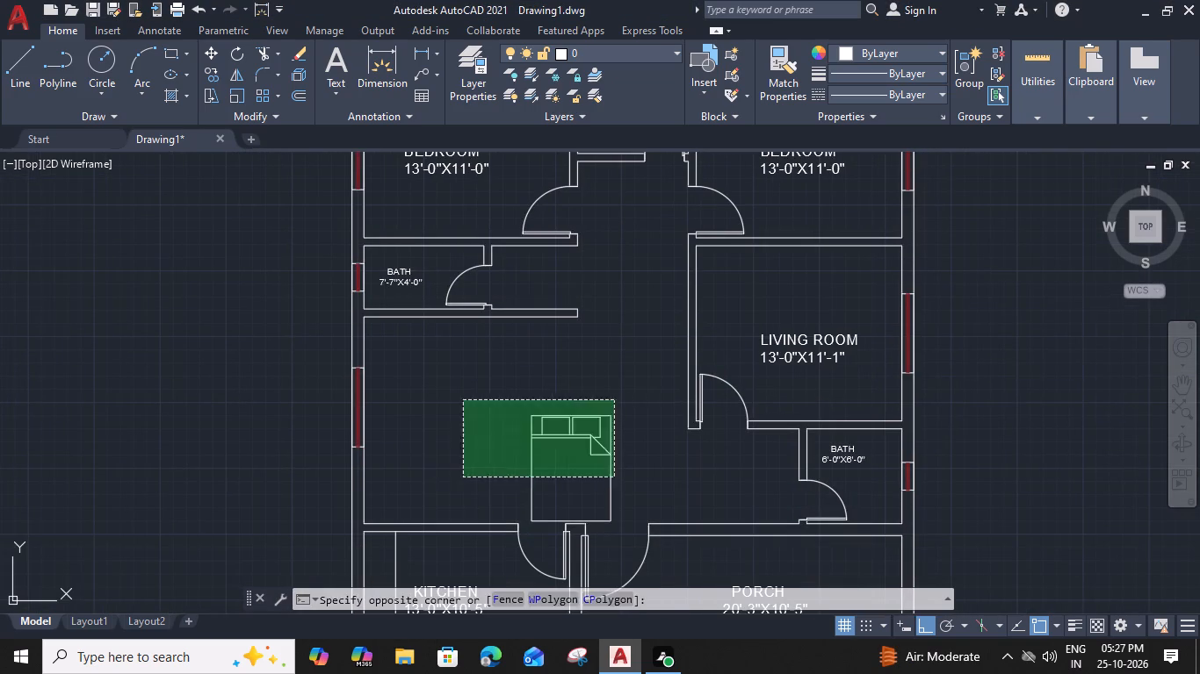
text(RO)
key(space)
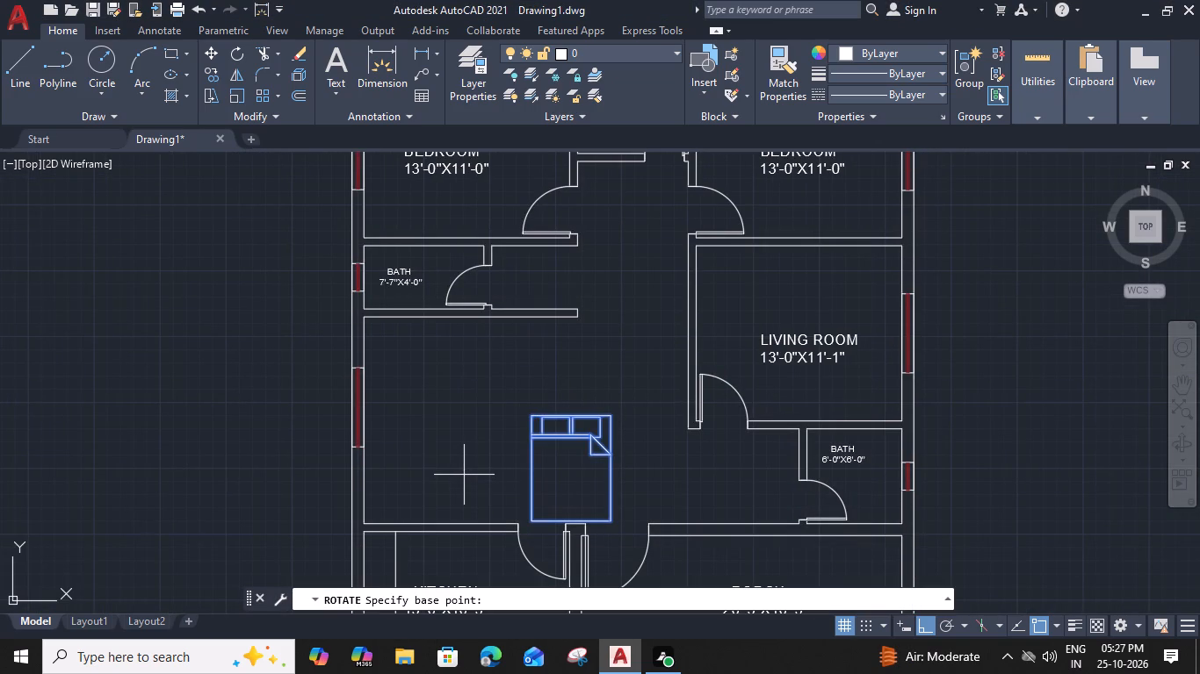
click(531, 419)
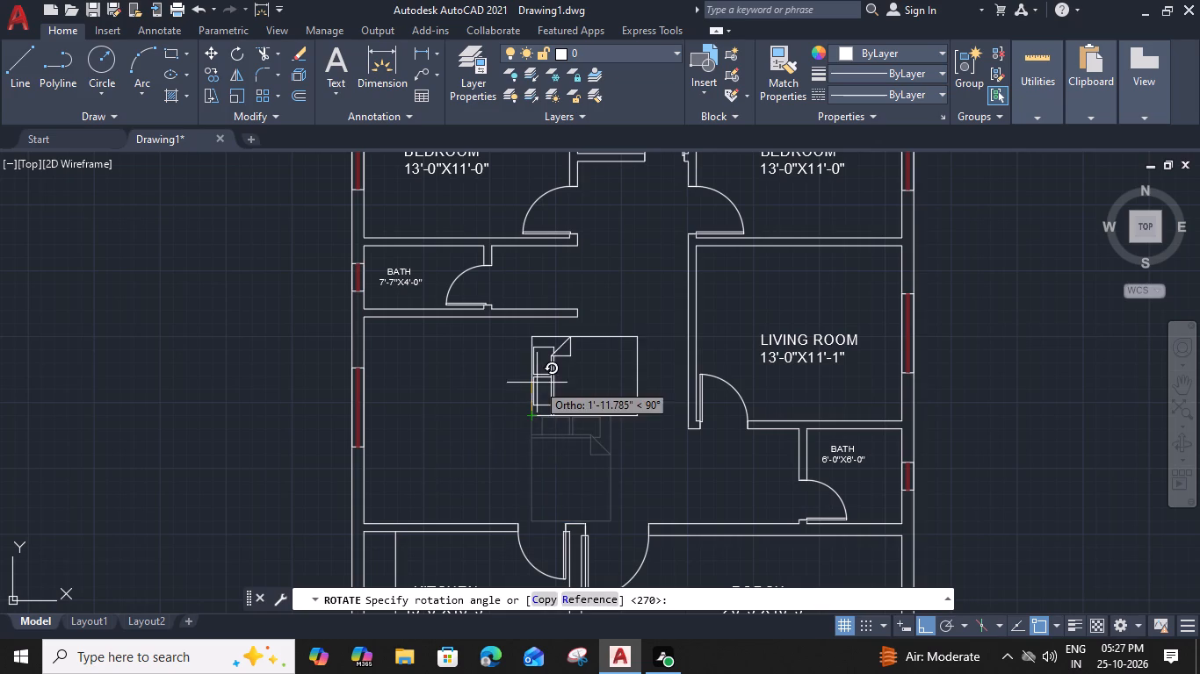
scroll(528, 366, up, 3)
click(544, 352)
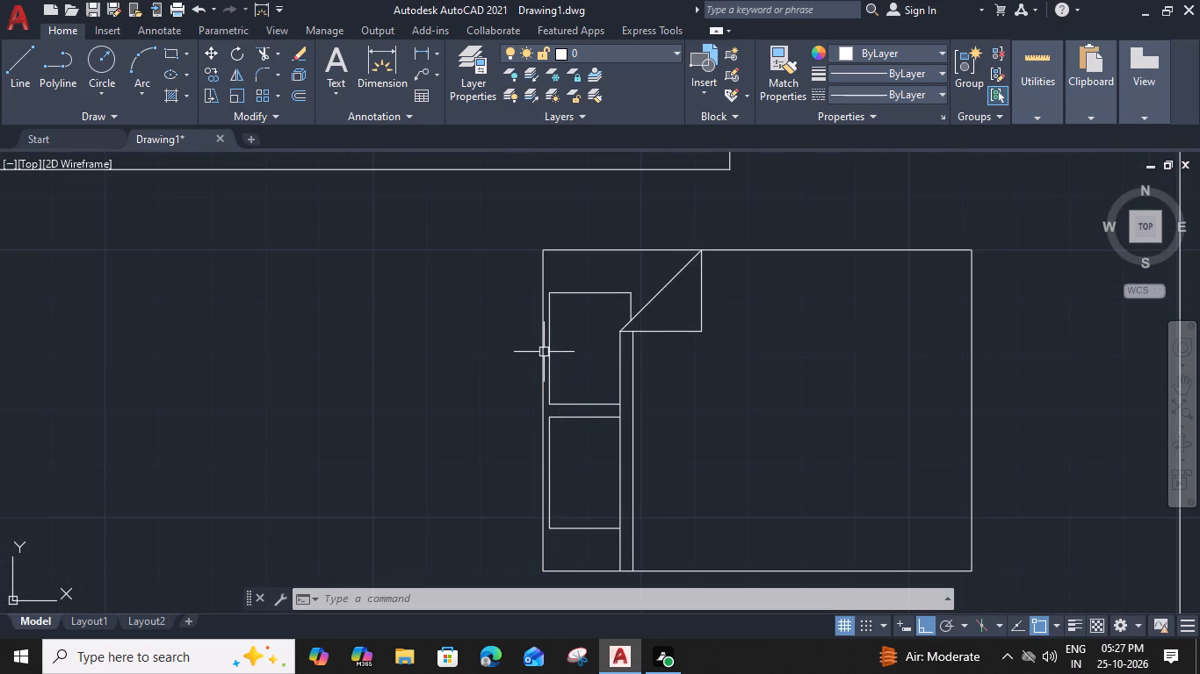
Move the bed by its headboard midpoint to the middle of the side-wall window in the bedroom adjoining the 7'-7"X4'-0" bath.
click(559, 388)
click(513, 437)
text(M)
key(space)
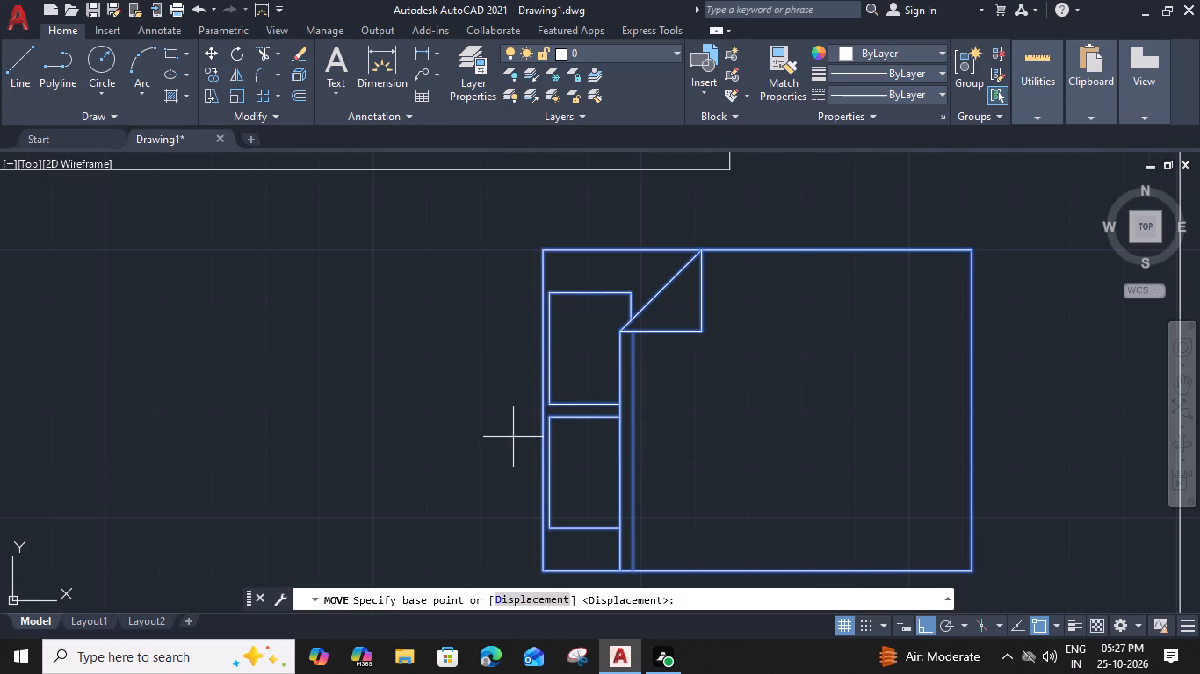
click(542, 413)
scroll(538, 408, down, 2)
middle_drag(495, 298, 536, 415)
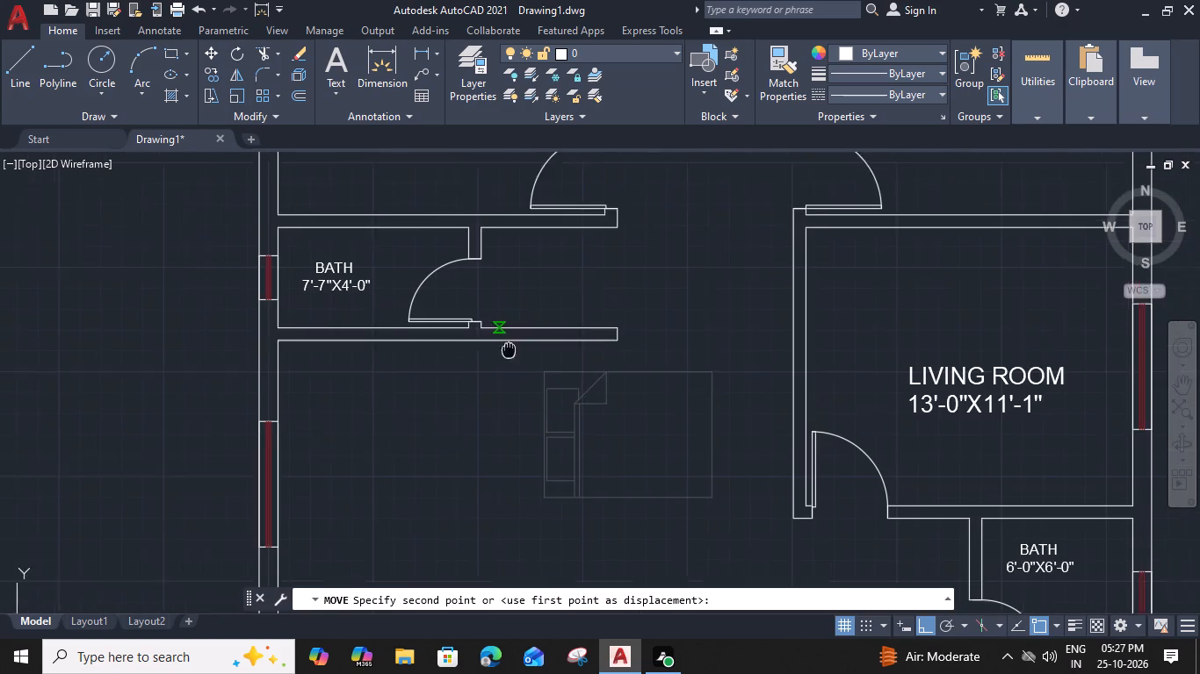
middle_drag(536, 415, 596, 618)
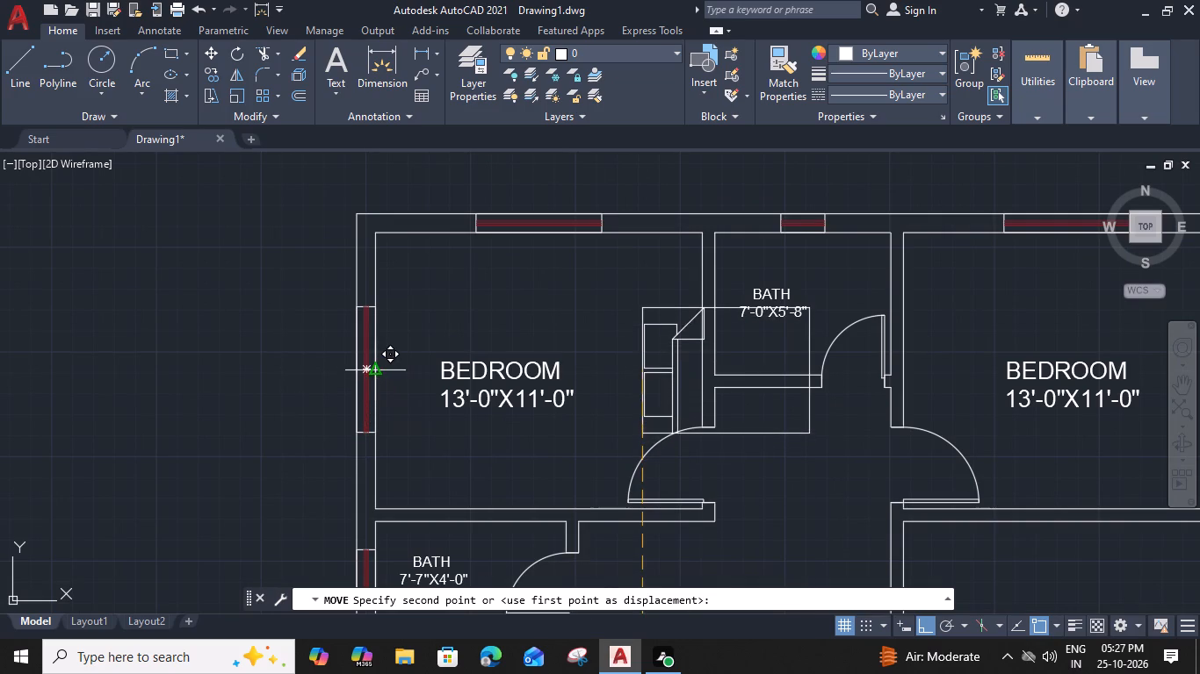
click(375, 371)
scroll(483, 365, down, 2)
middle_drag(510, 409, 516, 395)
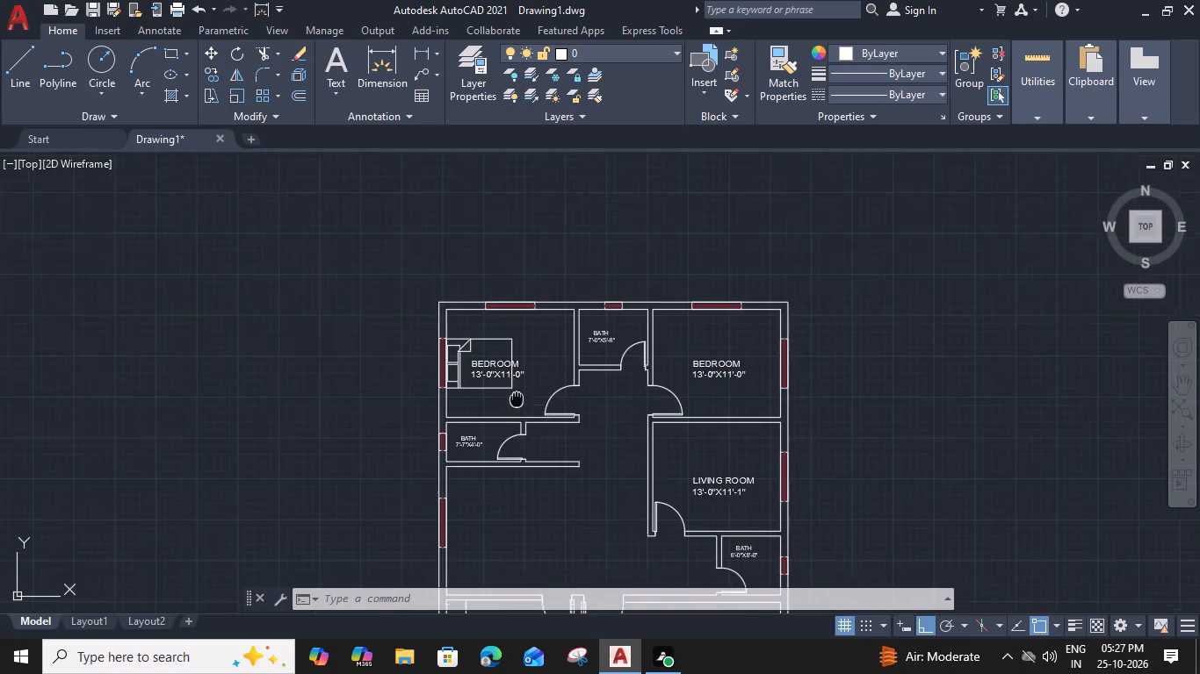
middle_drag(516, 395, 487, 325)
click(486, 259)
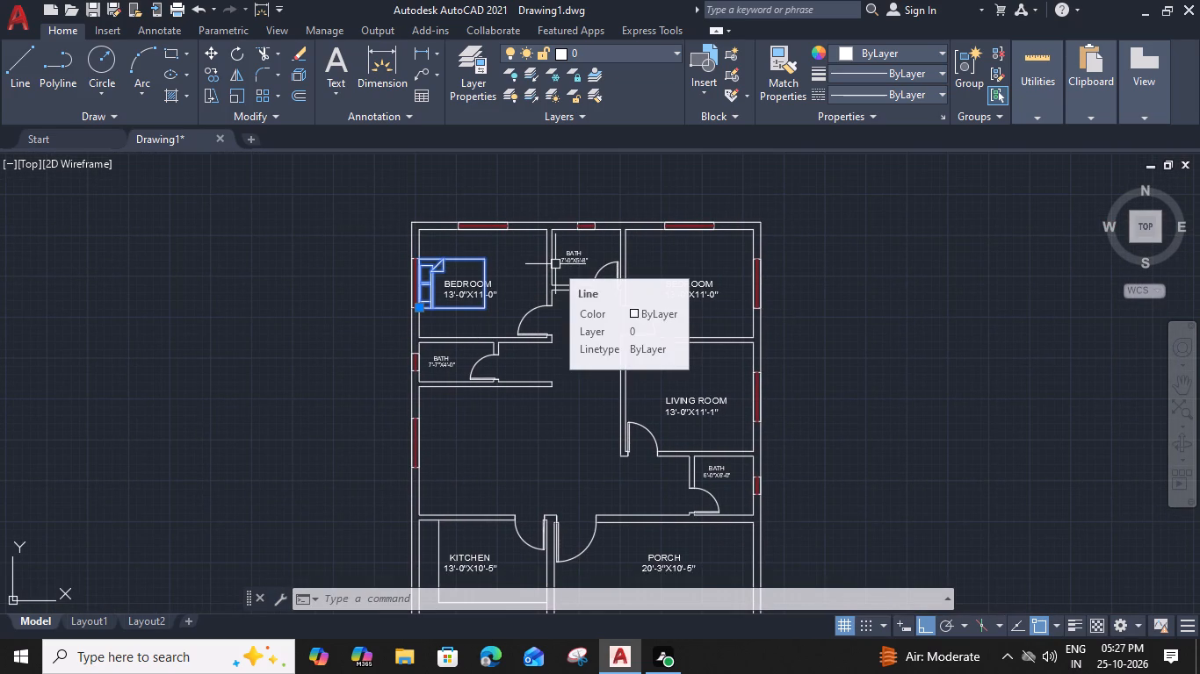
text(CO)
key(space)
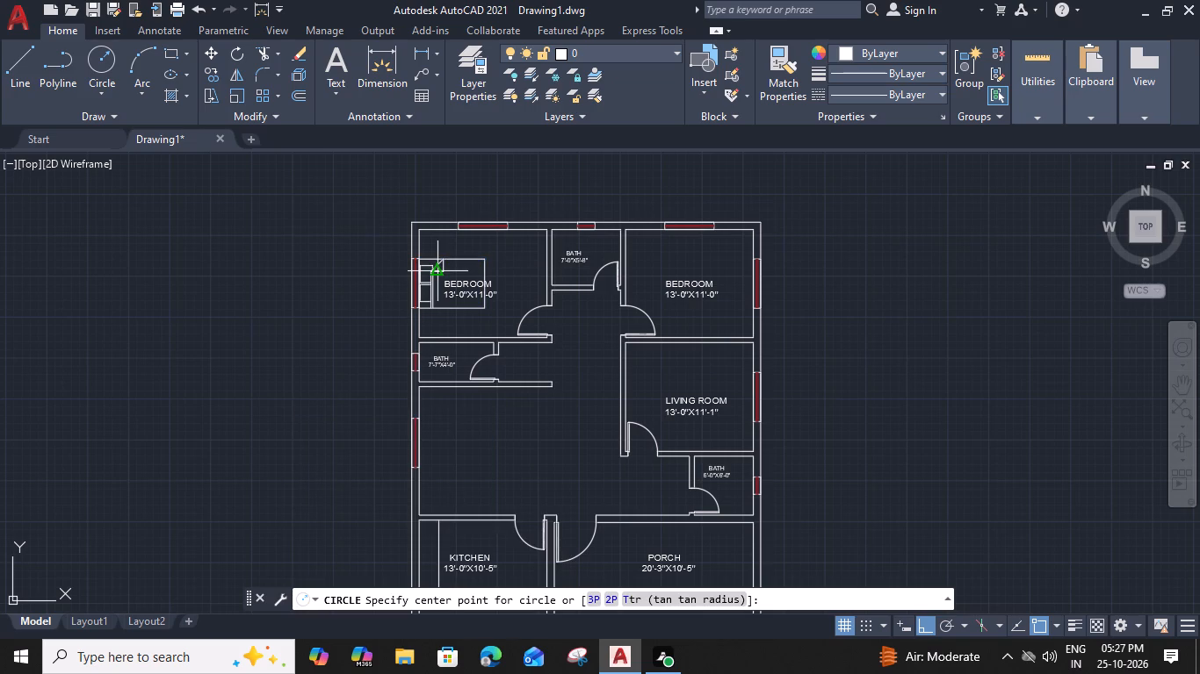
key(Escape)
Copy the bed straight across into the bedroom adjoining the living room.
click(451, 259)
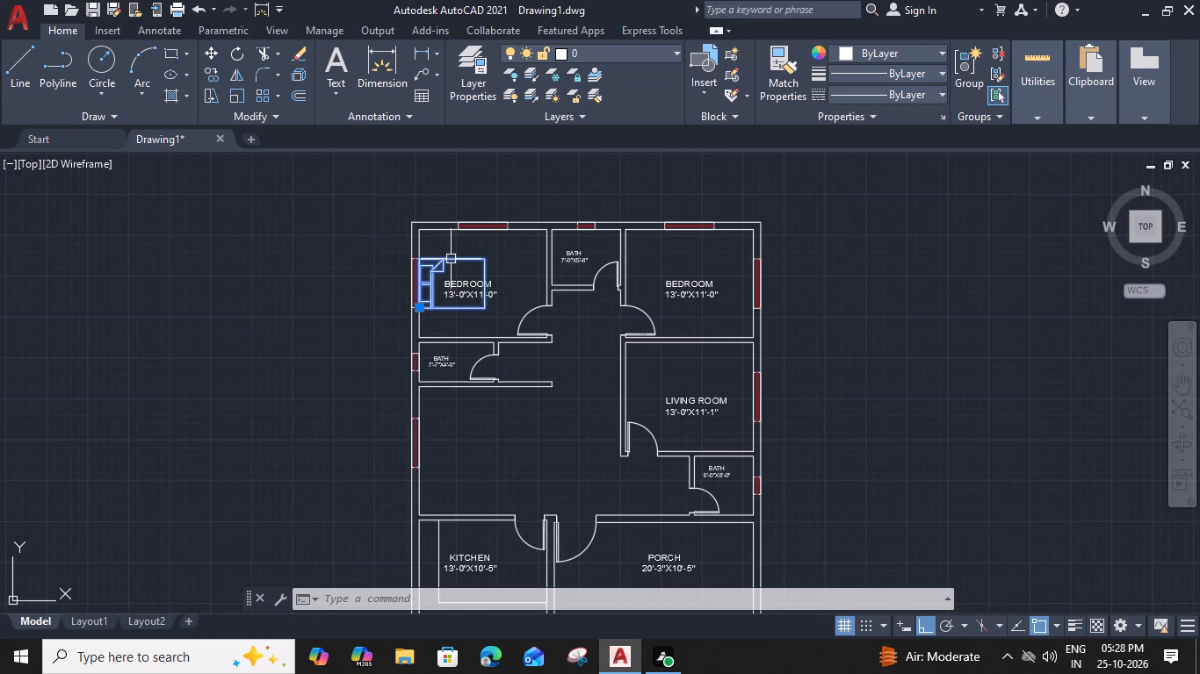
text(CO)
key(space)
scroll(437, 274, up, 3)
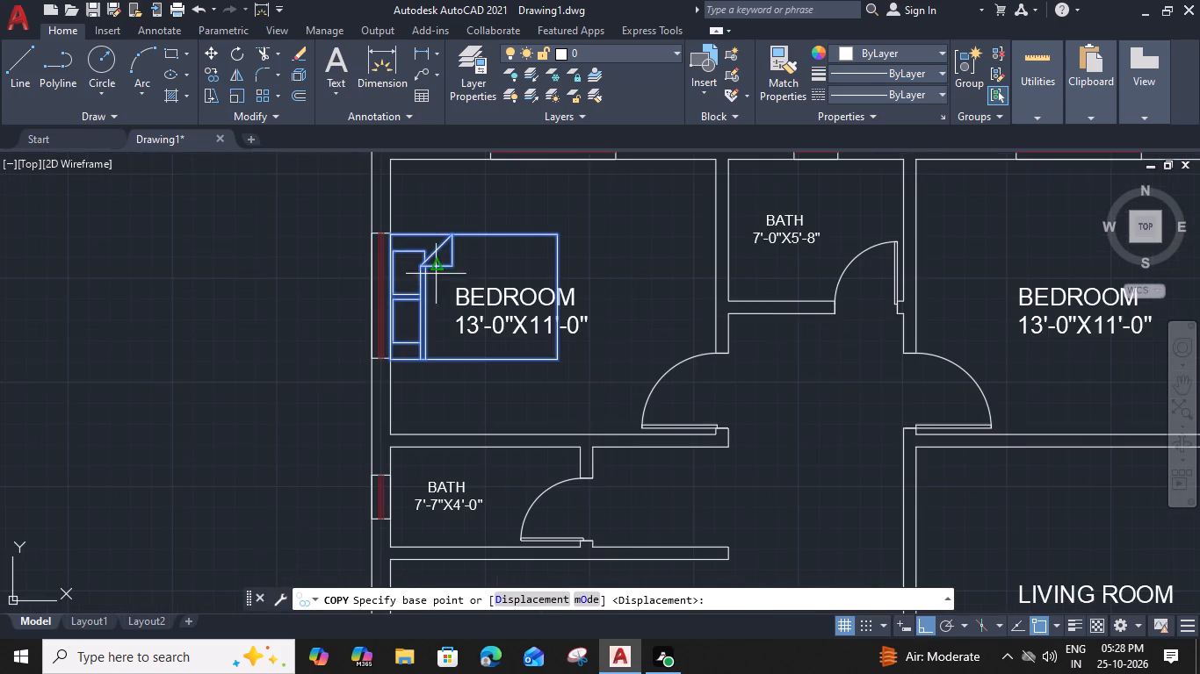
click(390, 298)
middle_drag(696, 311, 322, 312)
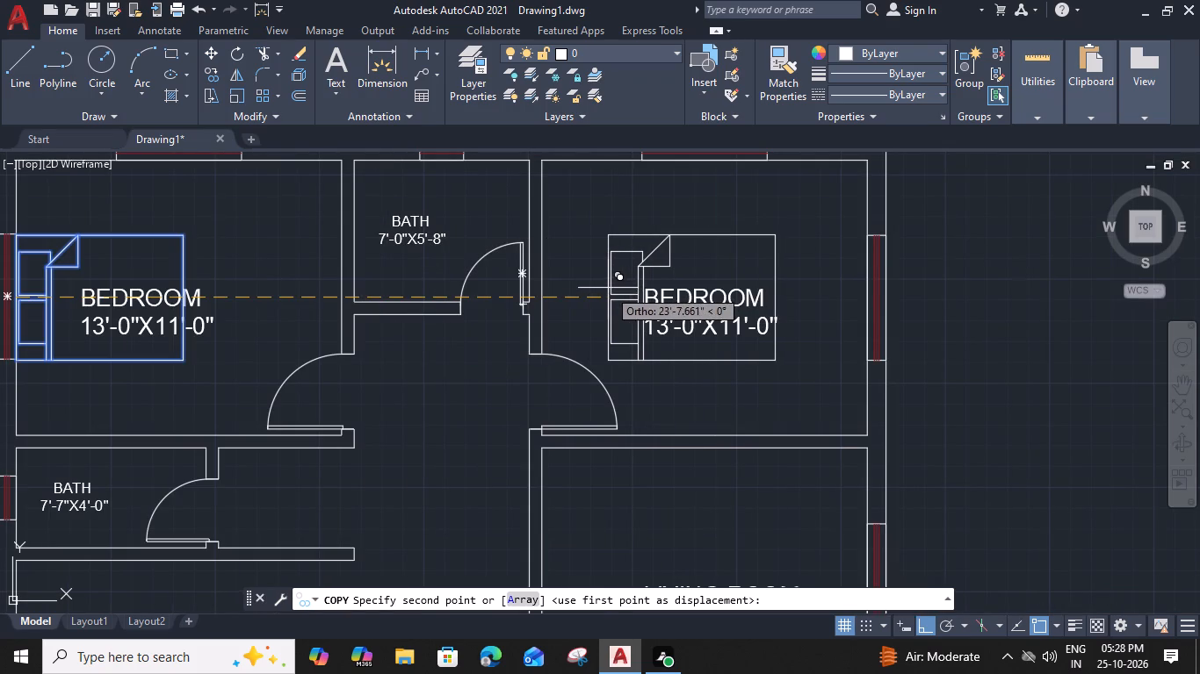
click(608, 288)
key(Escape)
Rotate the copied bed 180° about its headboard corner so the pillows face the opposite exterior wall.
click(611, 244)
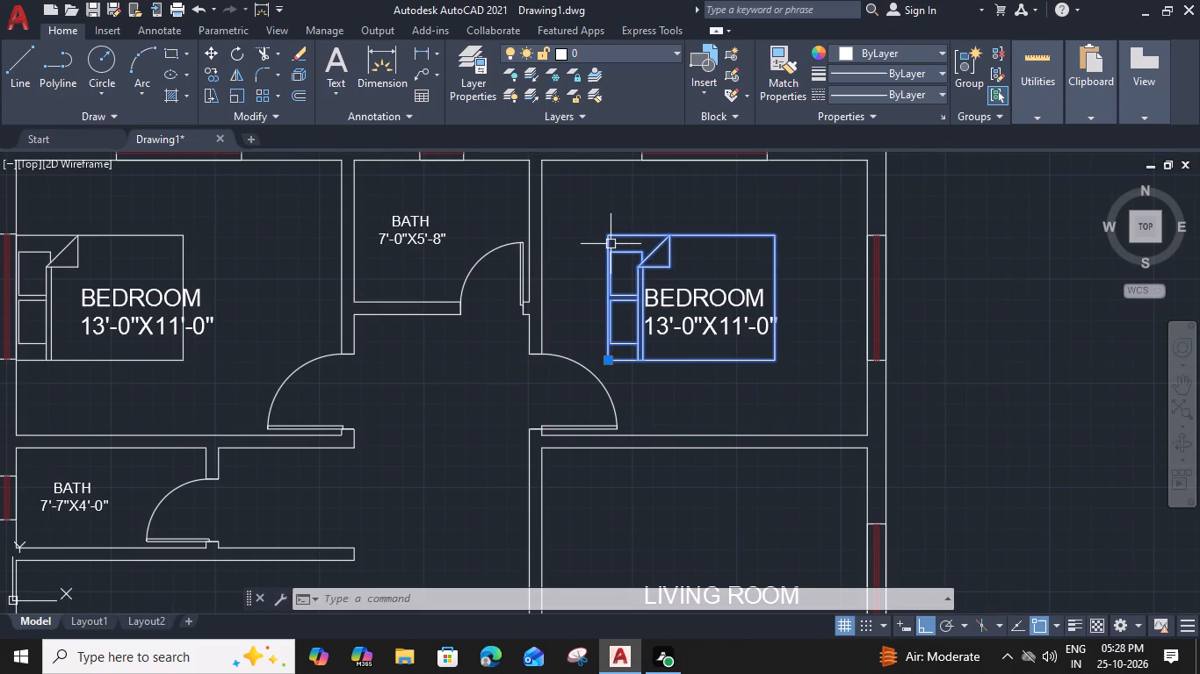
text(RO)
key(space)
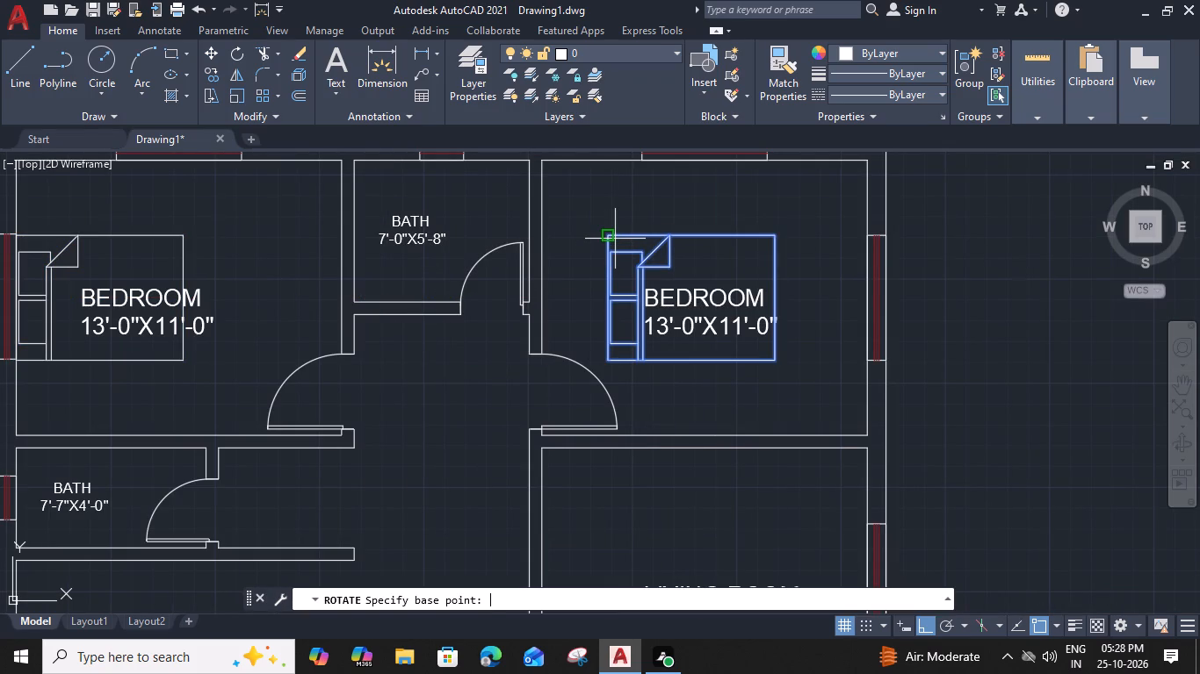
click(603, 233)
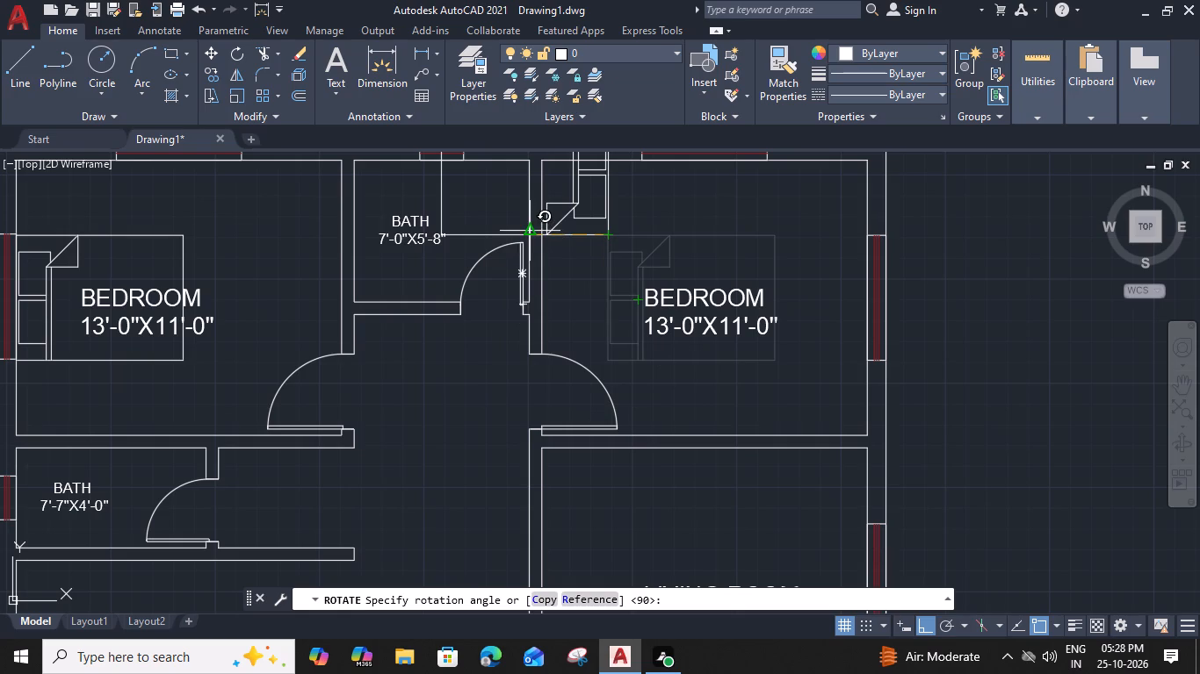
scroll(523, 233, up, 3)
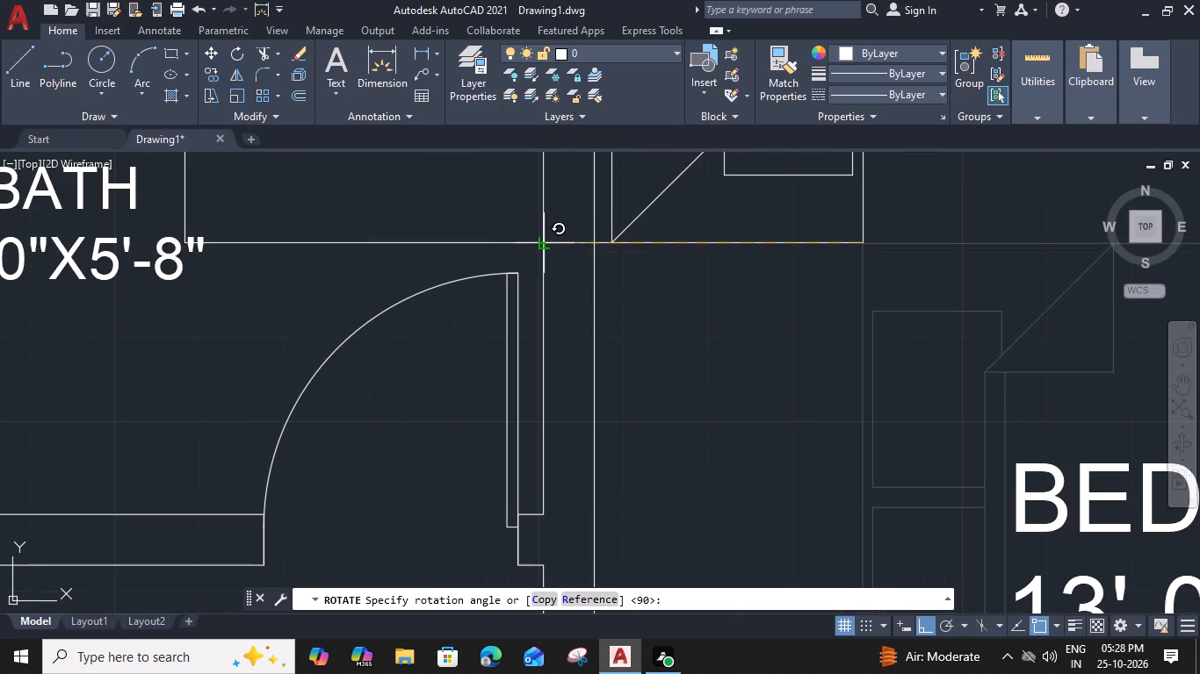
click(544, 245)
Move the rotated bed by its headboard midpoint to the middle of the side-wall window in the bedroom adjoining the living room.
scroll(544, 245, down, 3)
click(669, 245)
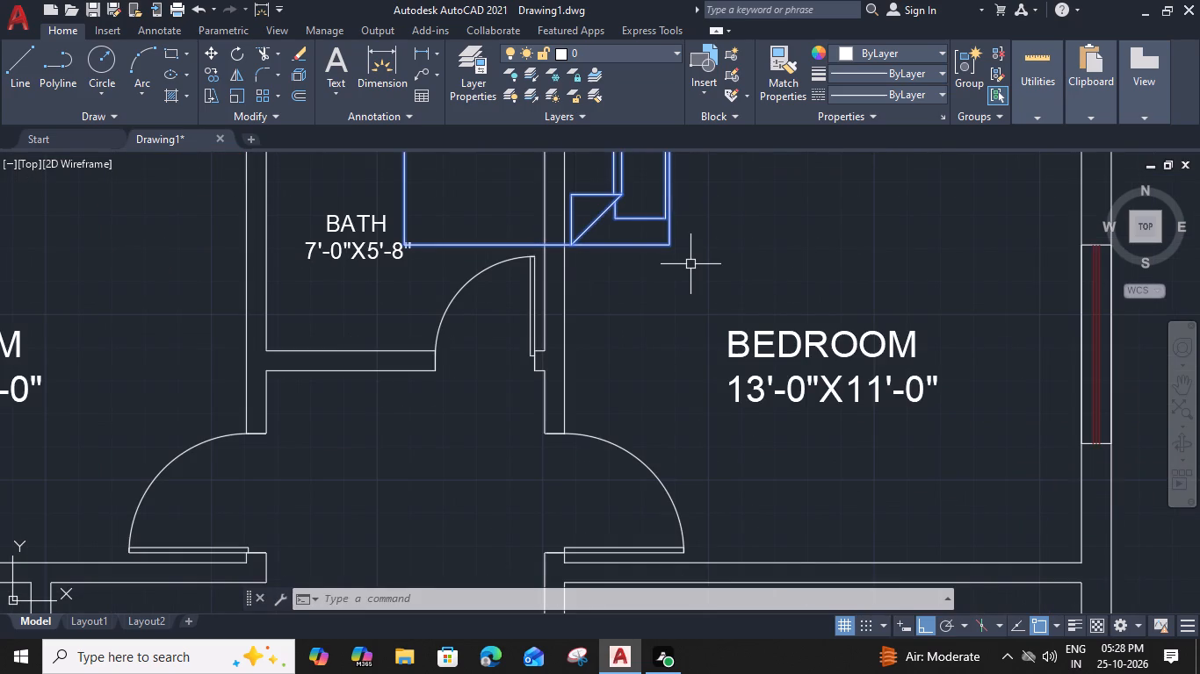
text(M)
key(space)
scroll(692, 262, down, 2)
middle_drag(692, 262, 630, 330)
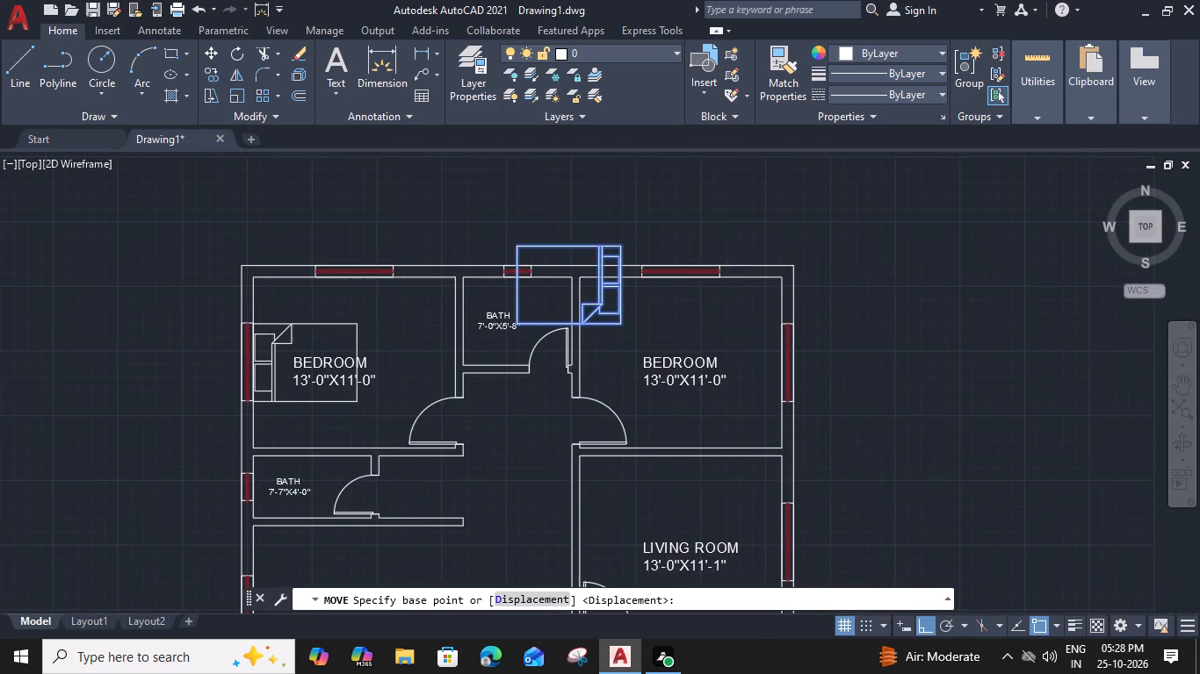
scroll(633, 269, up, 3)
click(589, 311)
scroll(590, 317, down, 2)
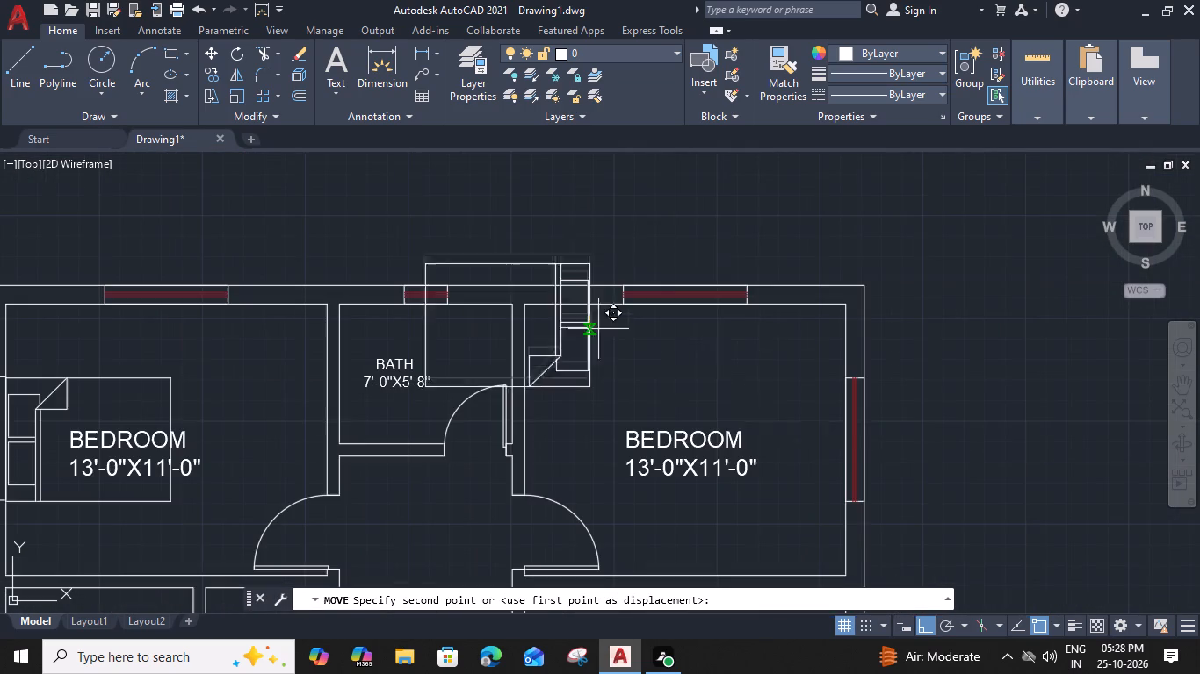
click(844, 435)
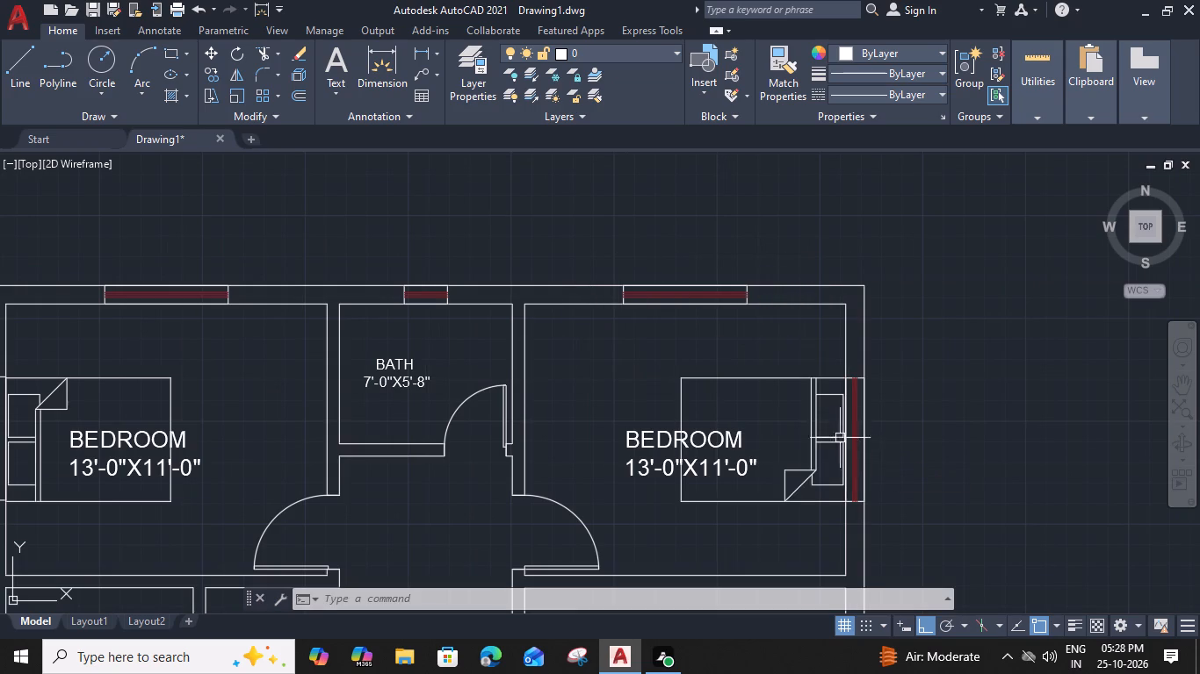
Move the BEDROOM 13'-0"X11'-0" label beside the living room horizontally so it sits within the bed outline.
click(746, 471)
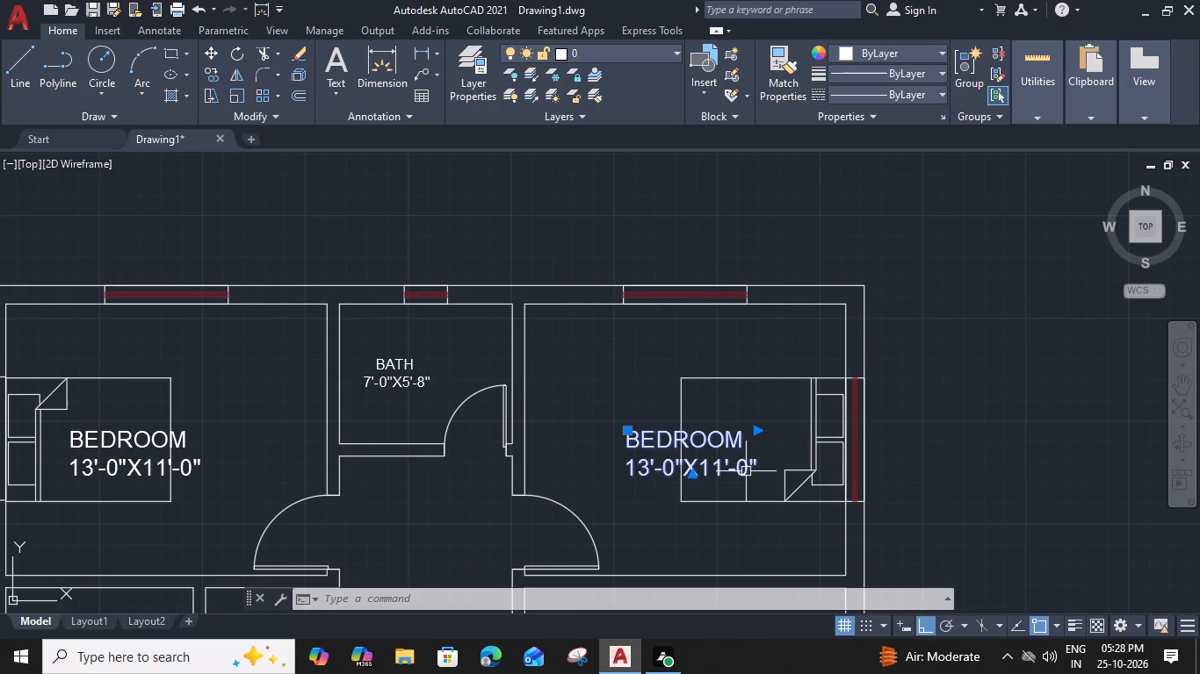
text(M)
key(space)
click(755, 477)
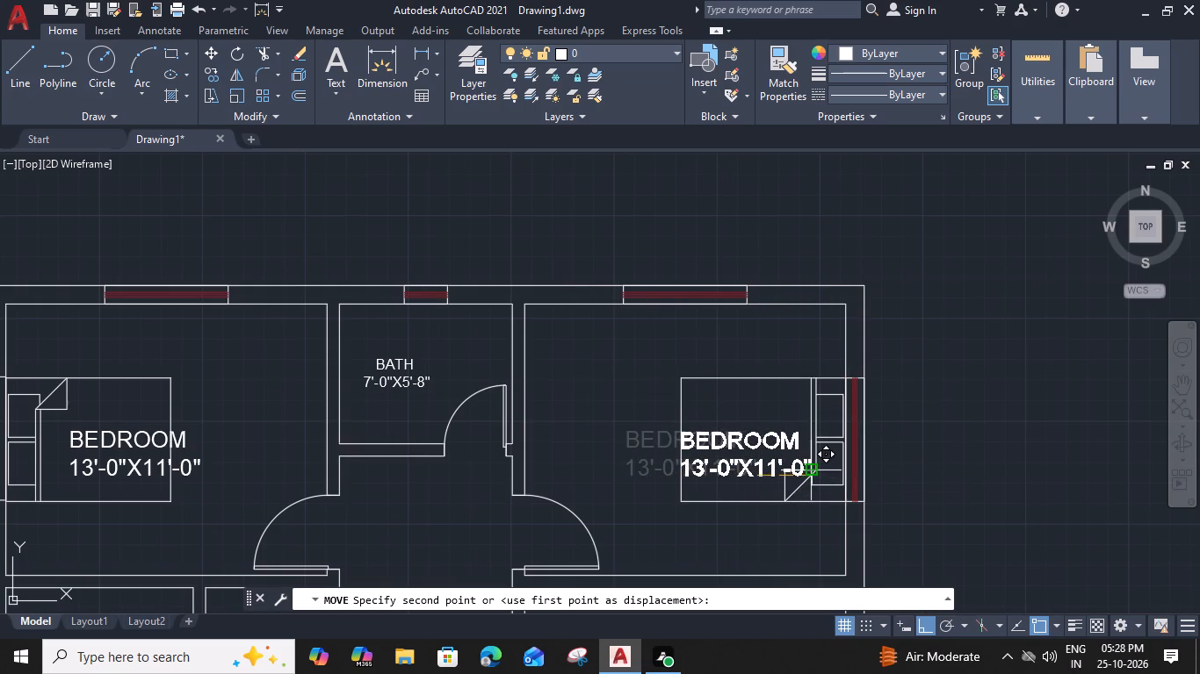
click(813, 475)
Move the other BEDROOM 13'-0"X11'-0" label horizontally toward the pillows so it sits within its bed outline.
scroll(717, 482, down, 2)
middle_drag(561, 491, 563, 471)
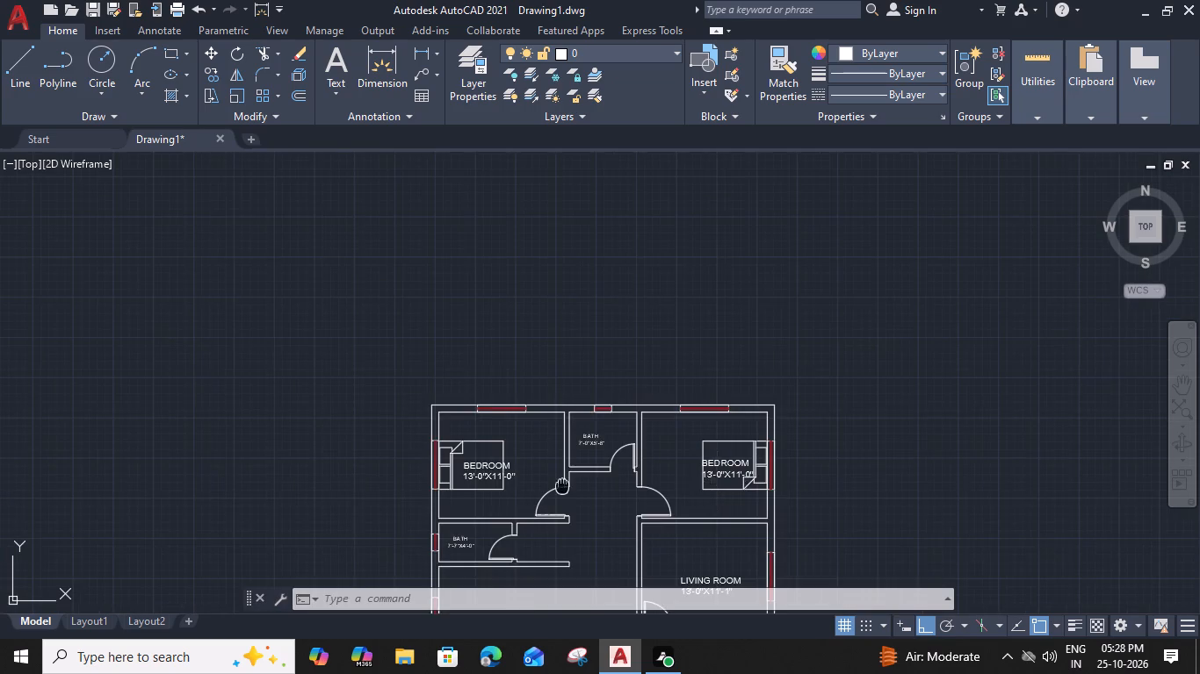
middle_drag(563, 471, 593, 371)
scroll(503, 341, up, 3)
click(487, 406)
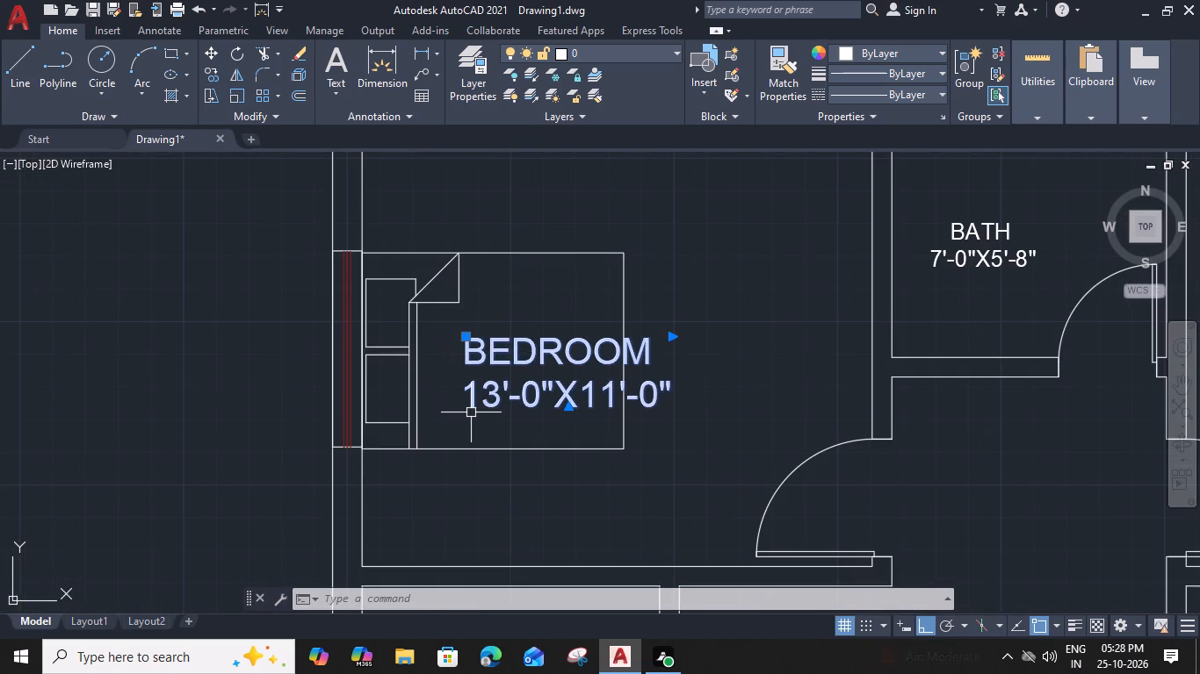
text(M)
key(space)
click(462, 409)
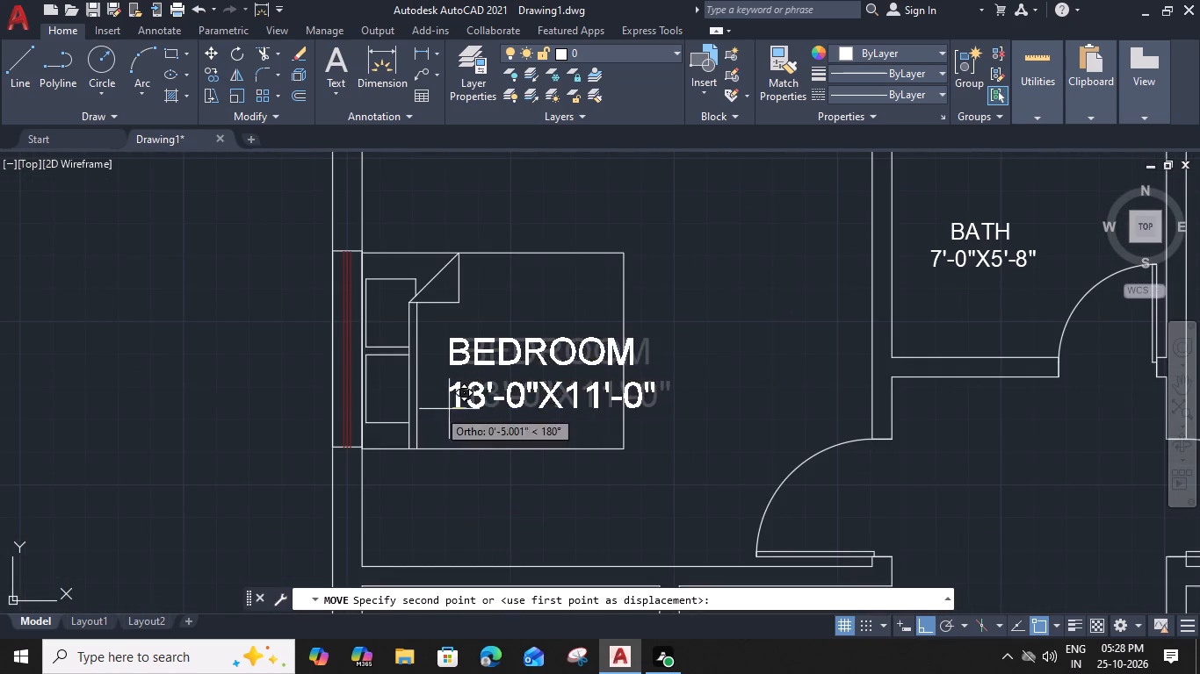
click(426, 404)
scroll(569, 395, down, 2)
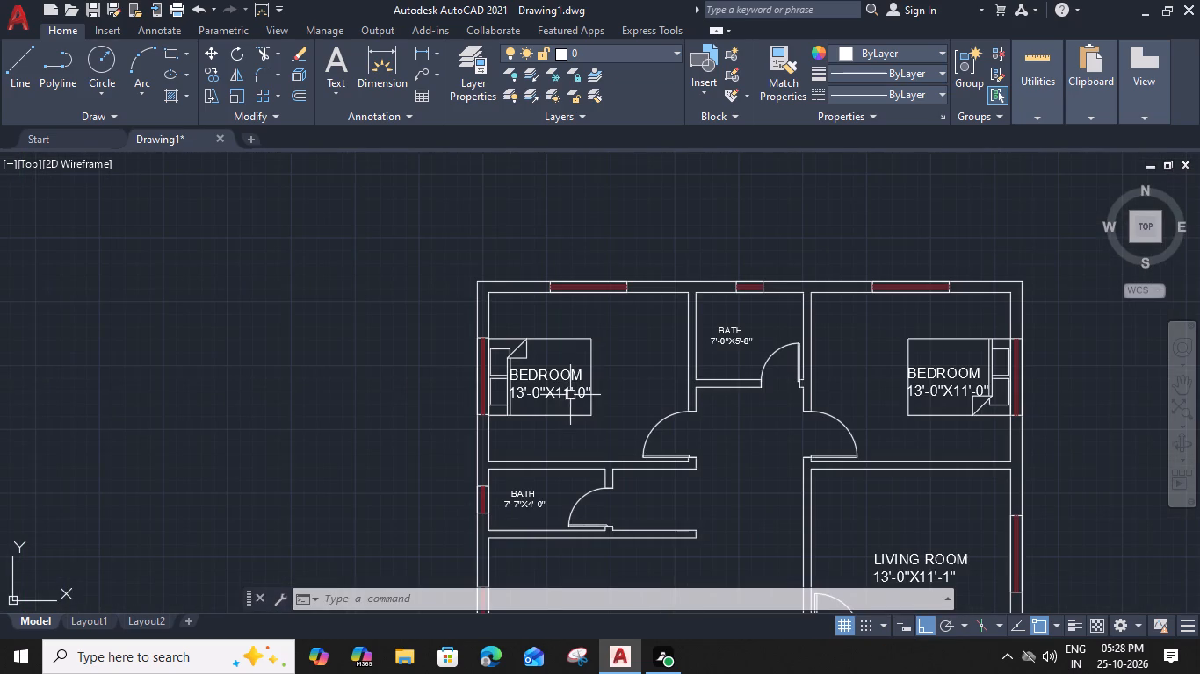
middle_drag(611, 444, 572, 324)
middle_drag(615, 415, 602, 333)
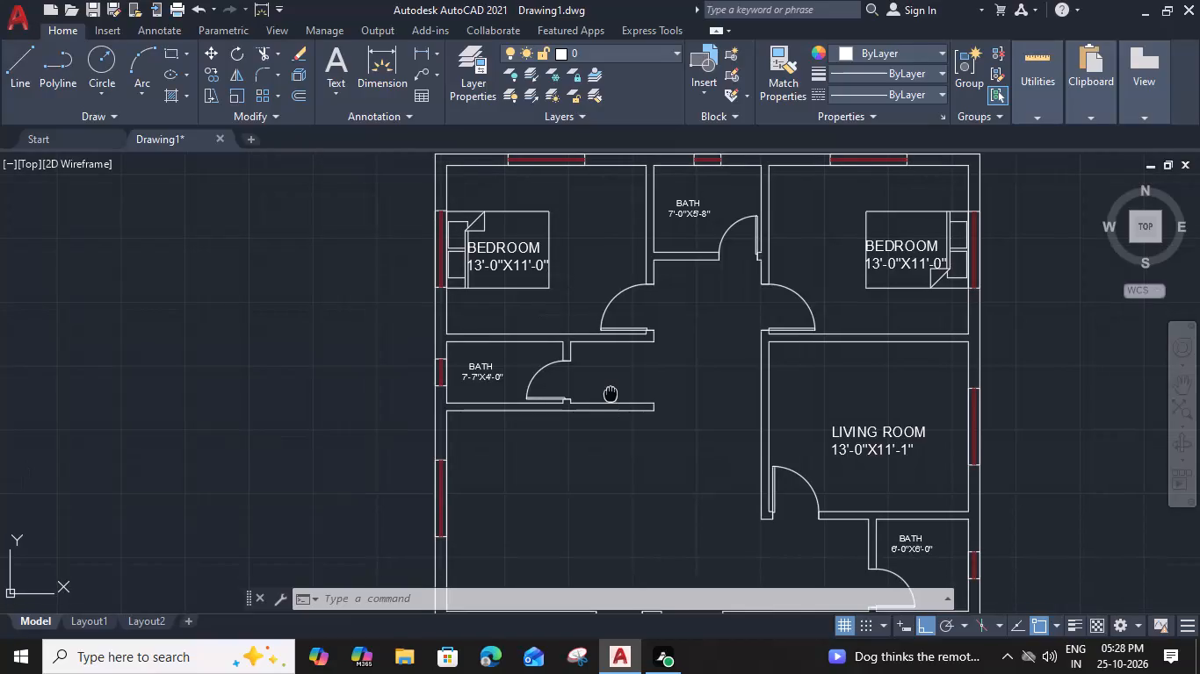
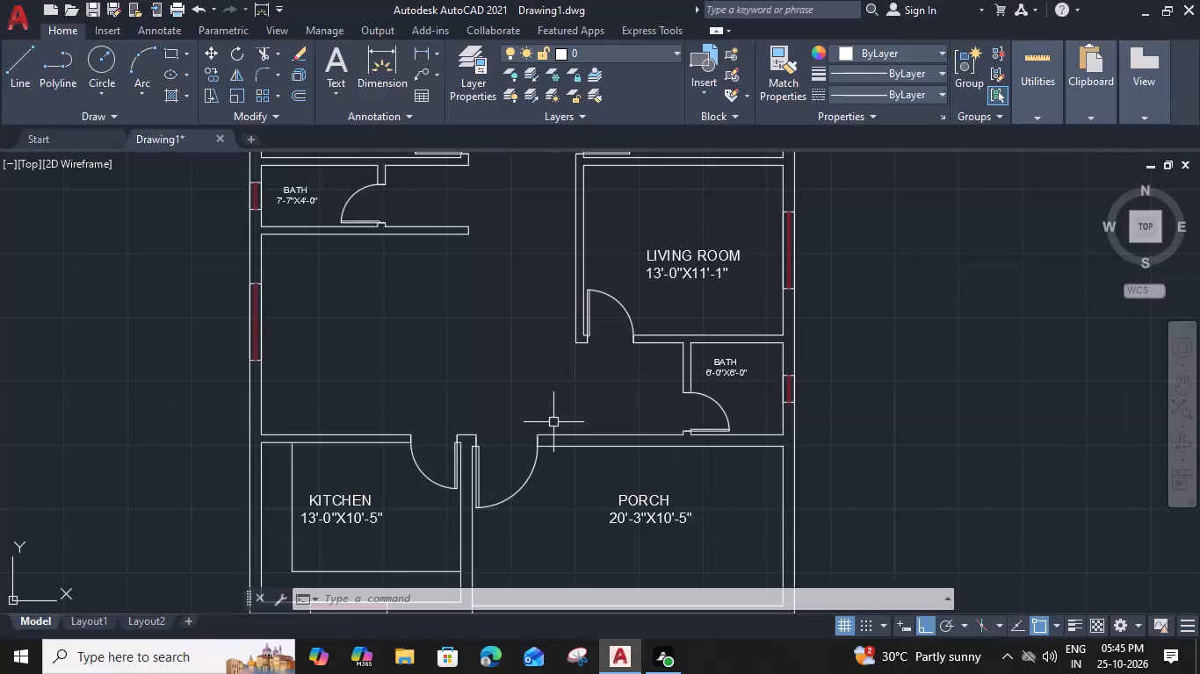
Insert a Toilet - Imperial block in the open hall and switch its view to Elongated (Plan).
middle_drag(553, 422, 553, 422)
middle_drag(553, 422, 536, 419)
key(ctrl+3)
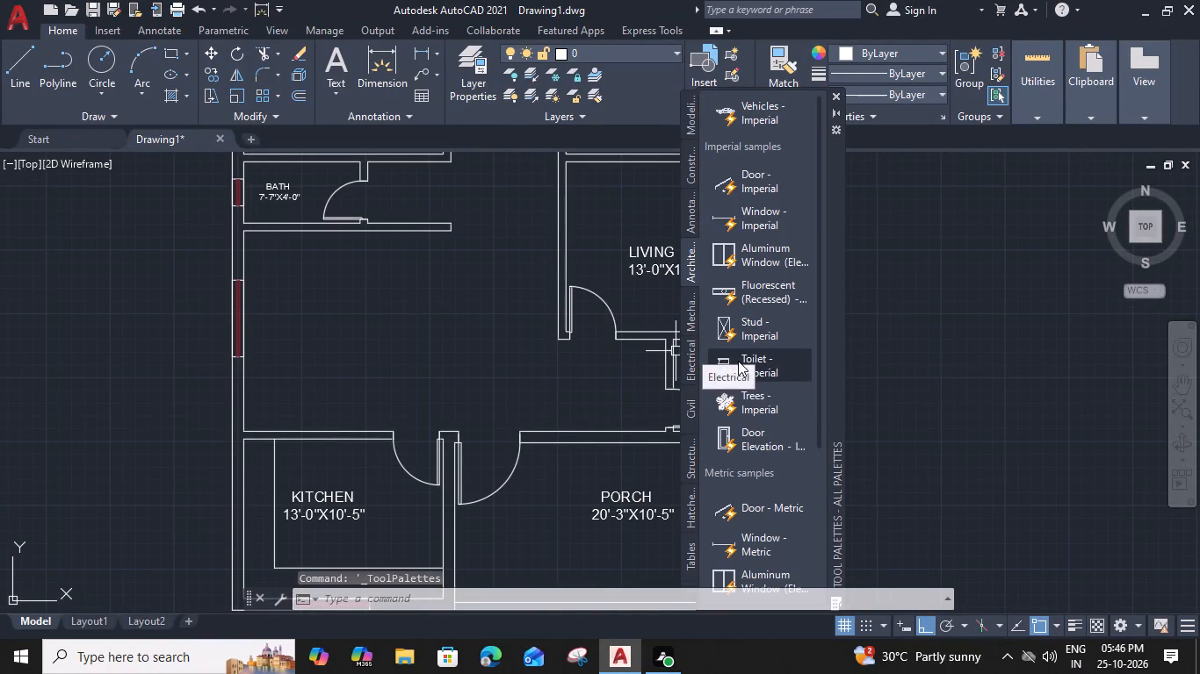
click(738, 361)
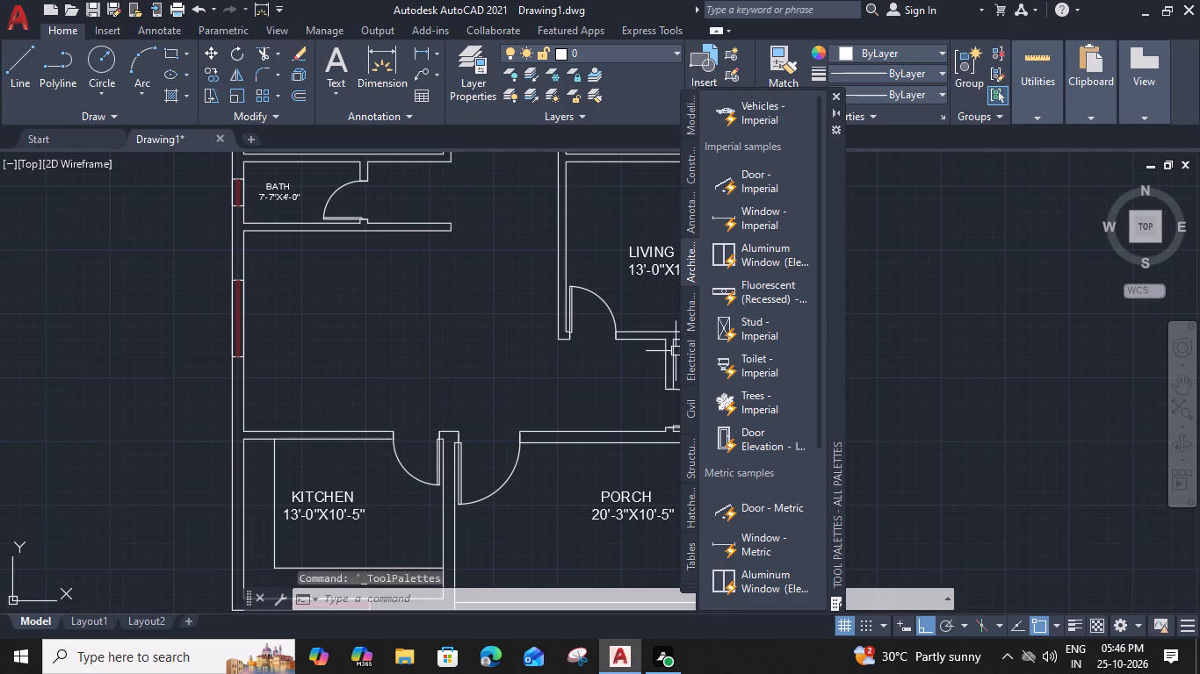
click(486, 334)
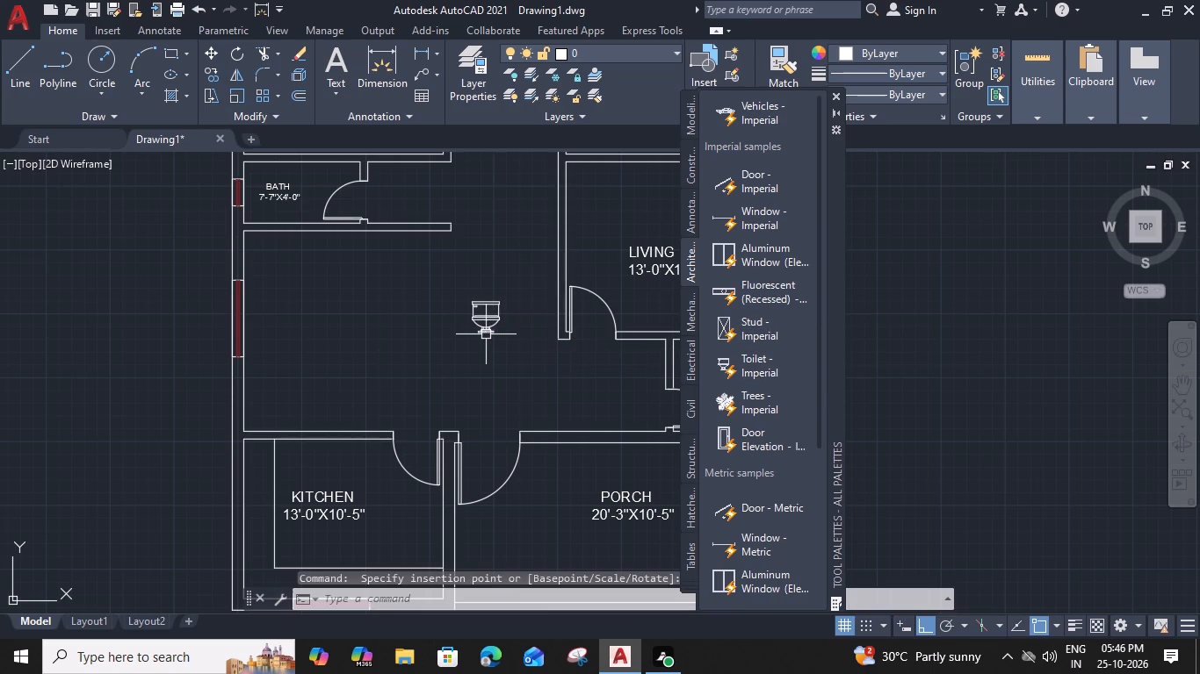
click(835, 95)
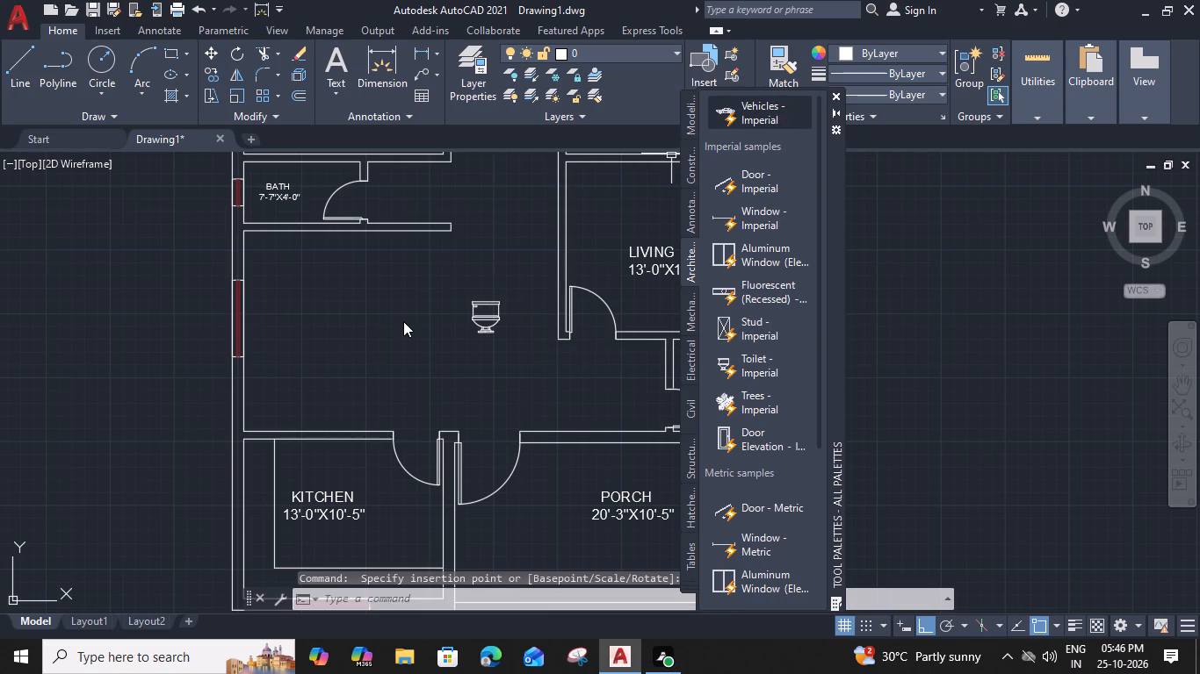
click(489, 320)
click(467, 341)
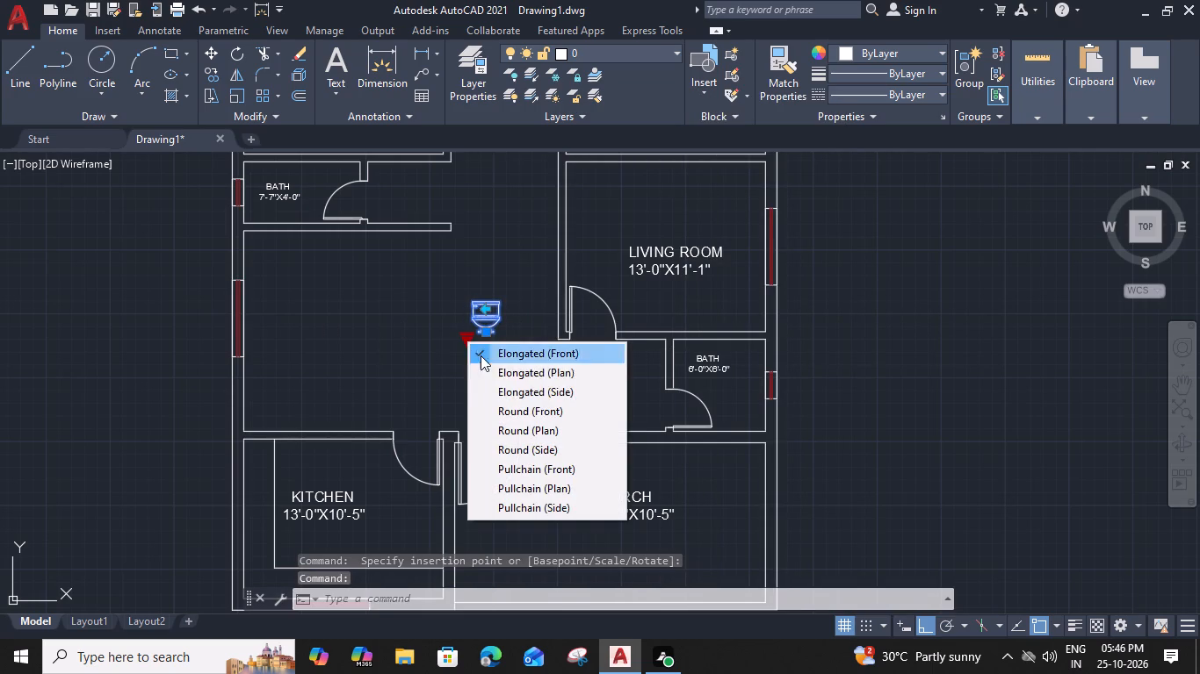
click(501, 369)
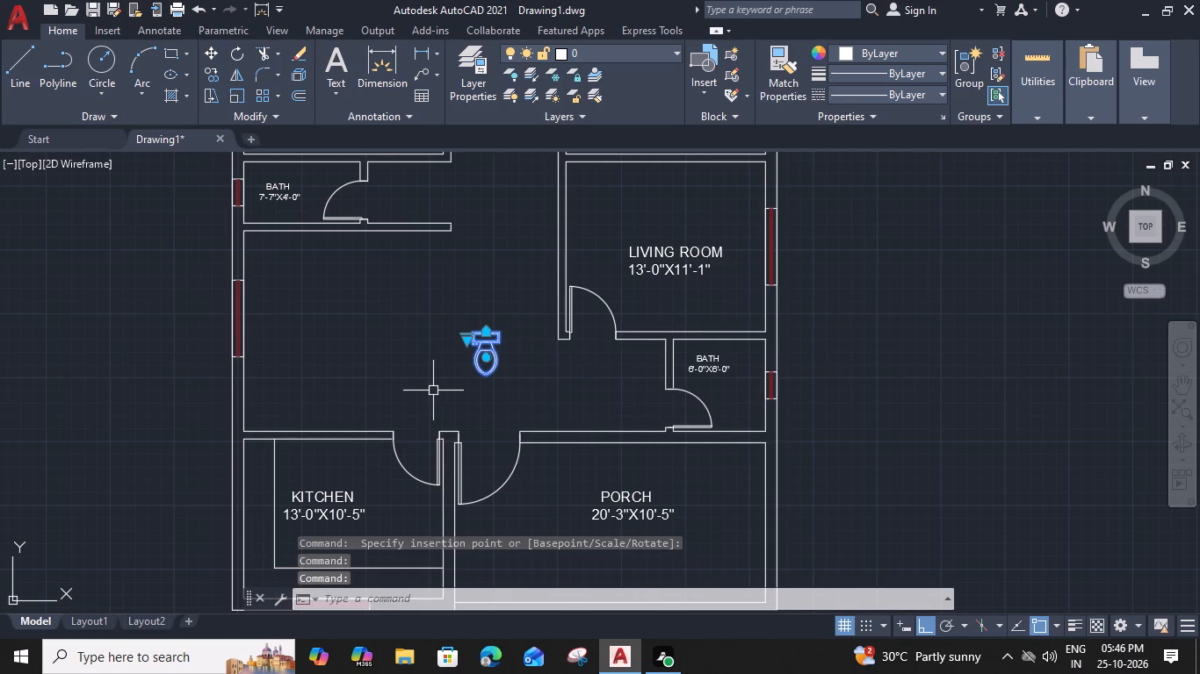
Move the toilet by the midpoint of its tank's back edge onto the exterior wall's inner face in the 7'-0"X5'-8" bath.
key(m)
key(space)
scroll(450, 324, up, 4)
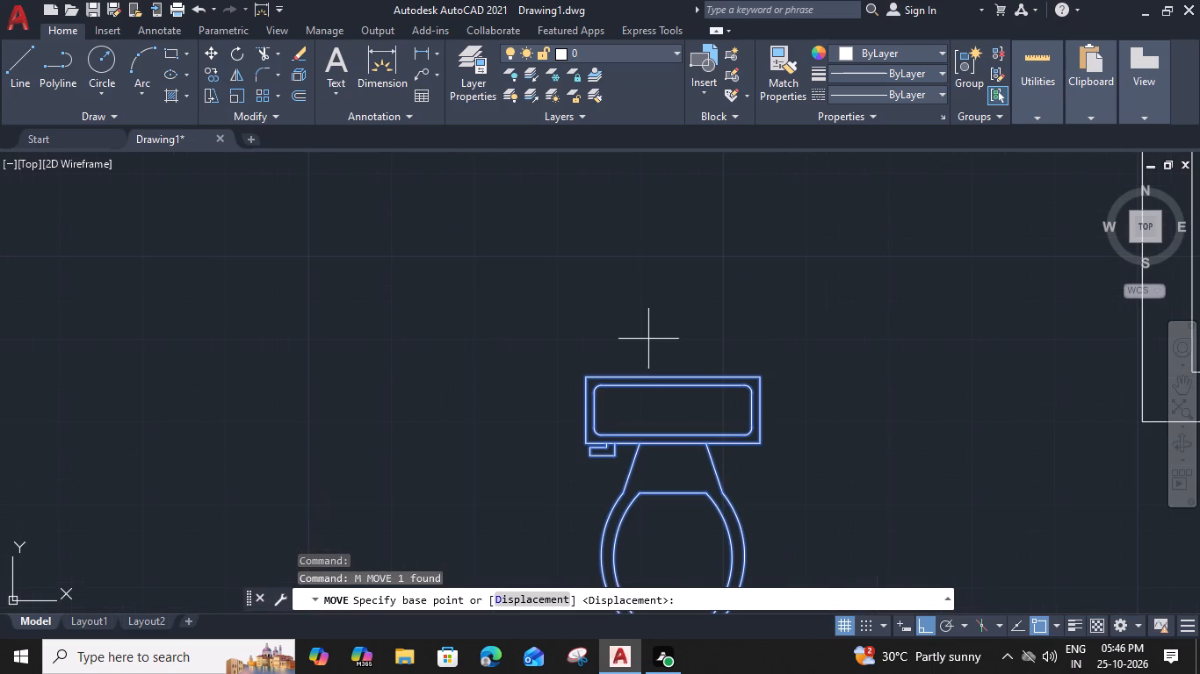
click(673, 376)
scroll(670, 372, down, 3)
middle_drag(680, 296, 681, 298)
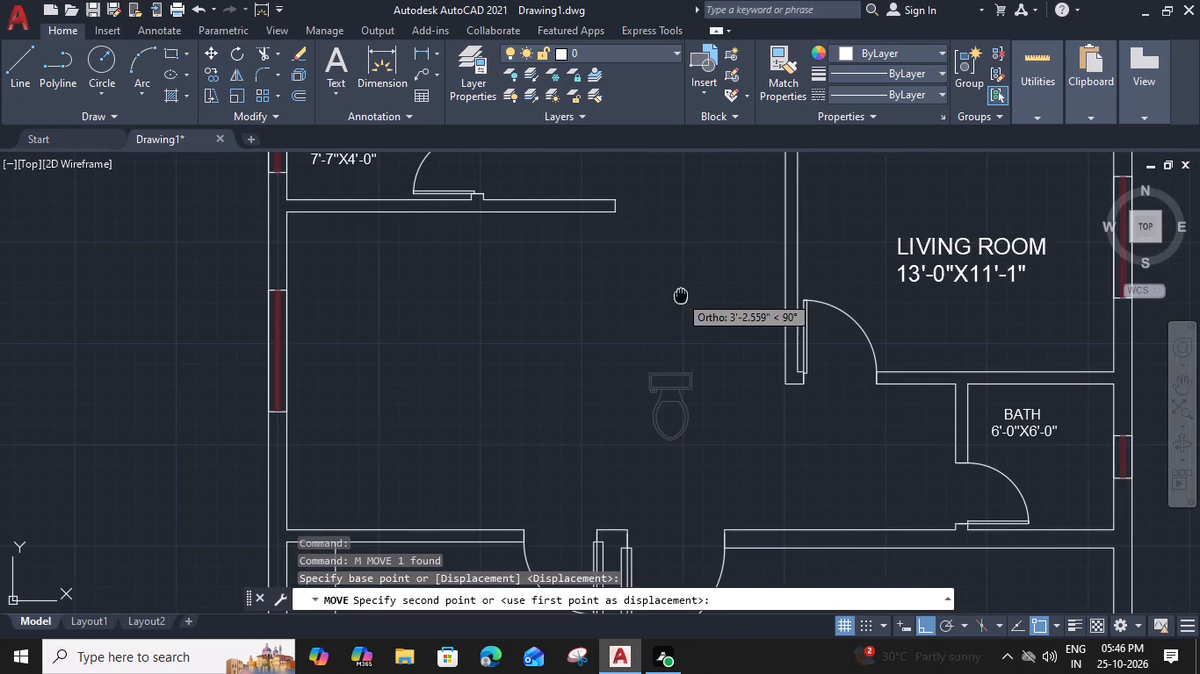
middle_drag(681, 298, 601, 539)
middle_drag(603, 339, 534, 542)
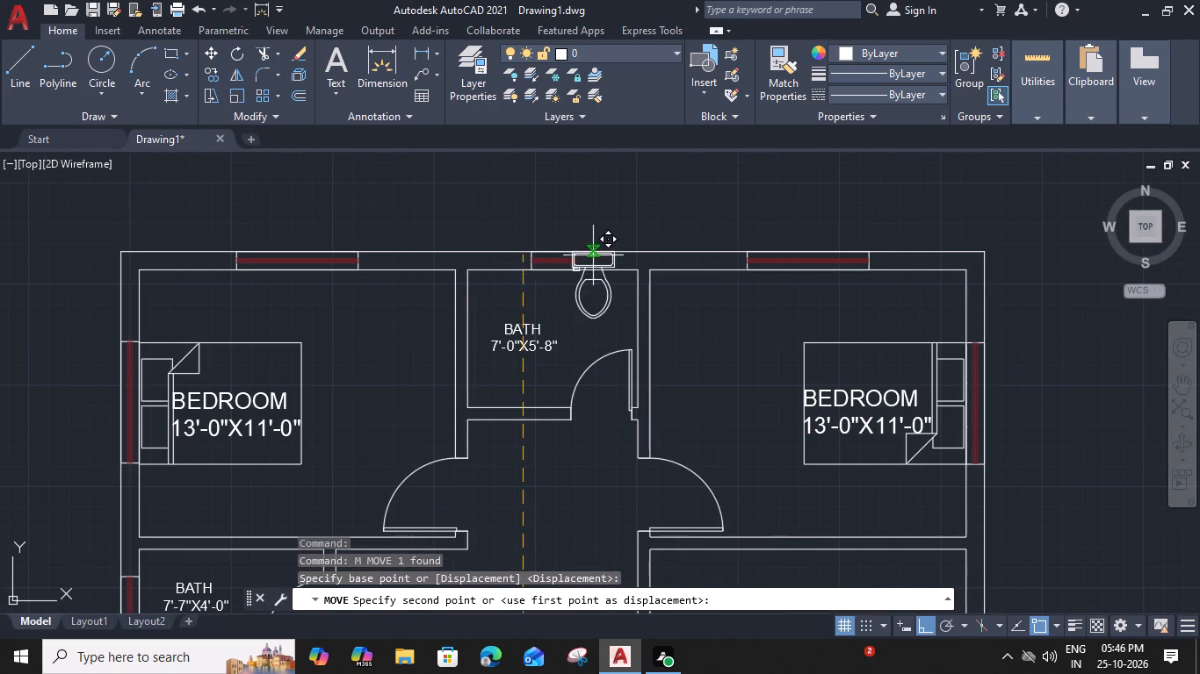
click(507, 270)
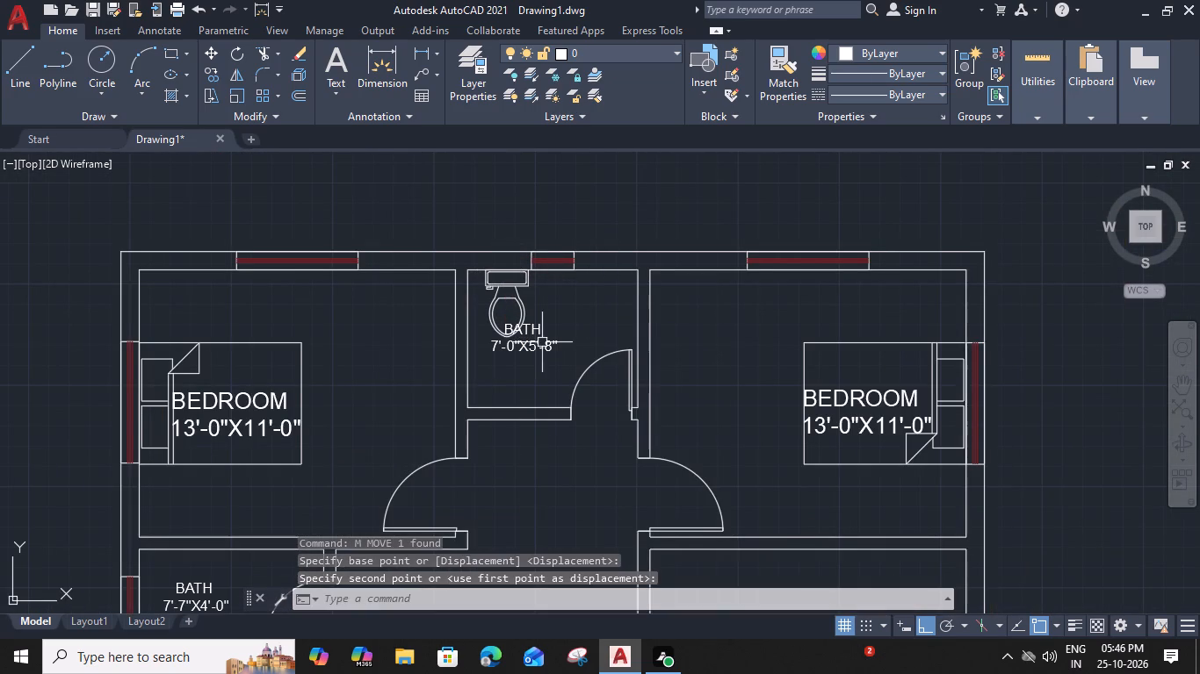
Shift the toilet slightly along the exterior wall toward the window in the 7'-0"X5'-8" bath.
middle_drag(543, 342, 563, 371)
scroll(544, 337, up, 3)
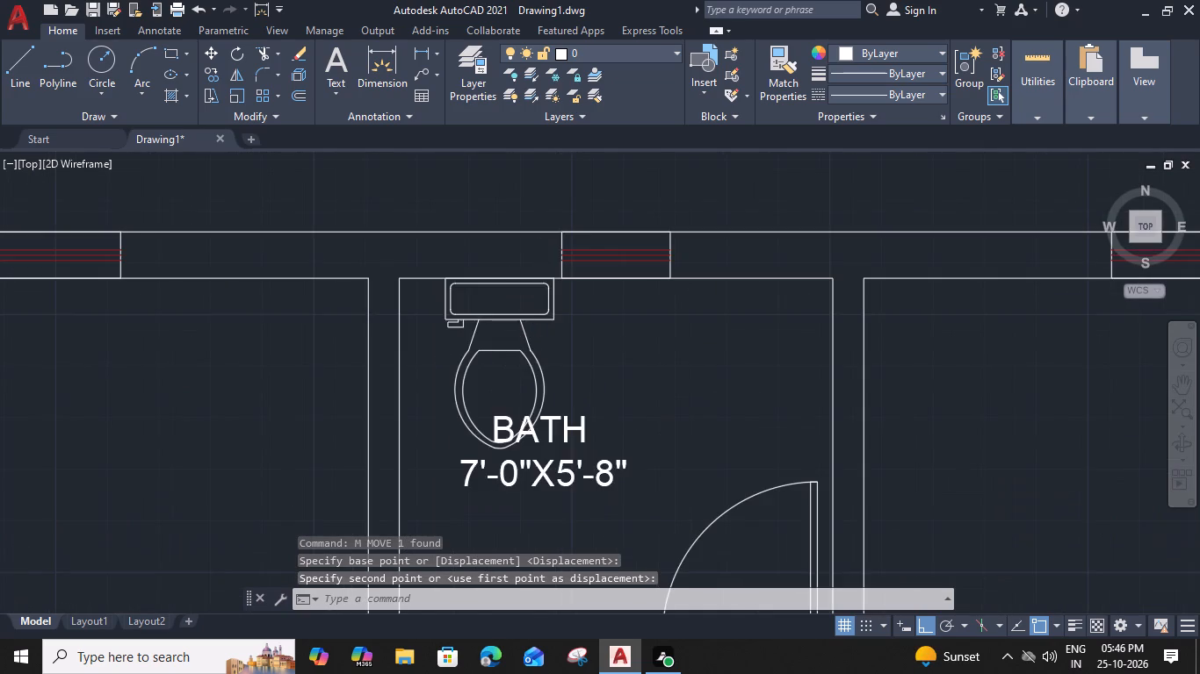
click(552, 311)
key(m)
key(space)
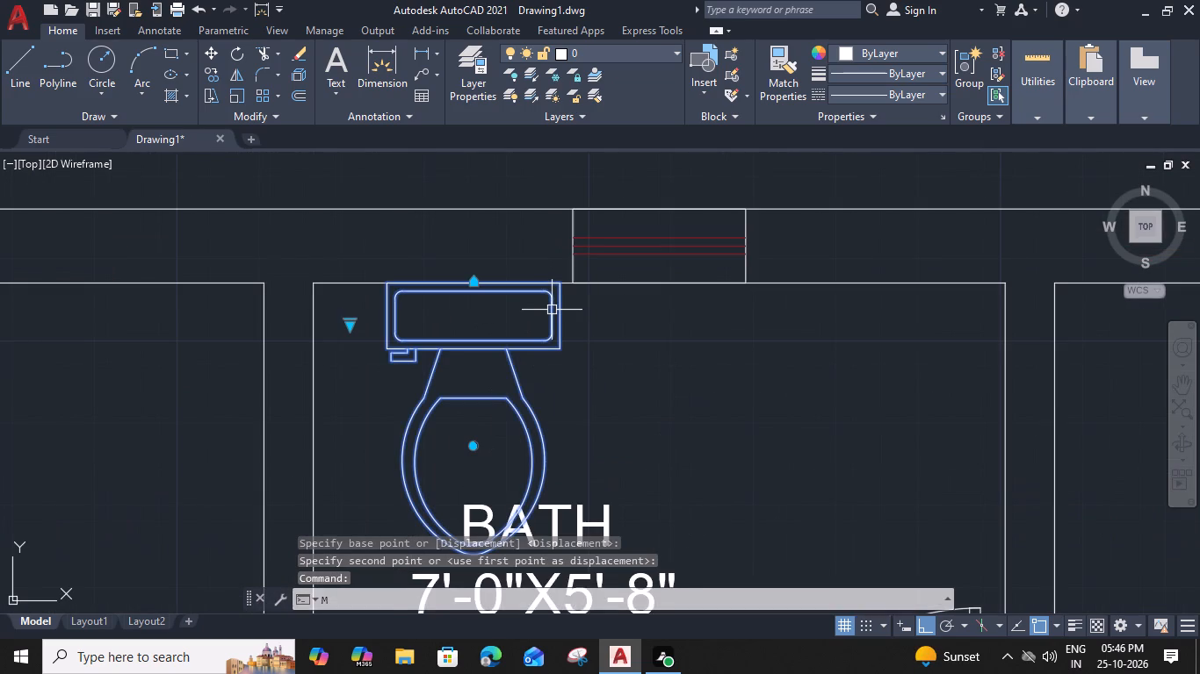
scroll(566, 252, up, 1)
click(553, 299)
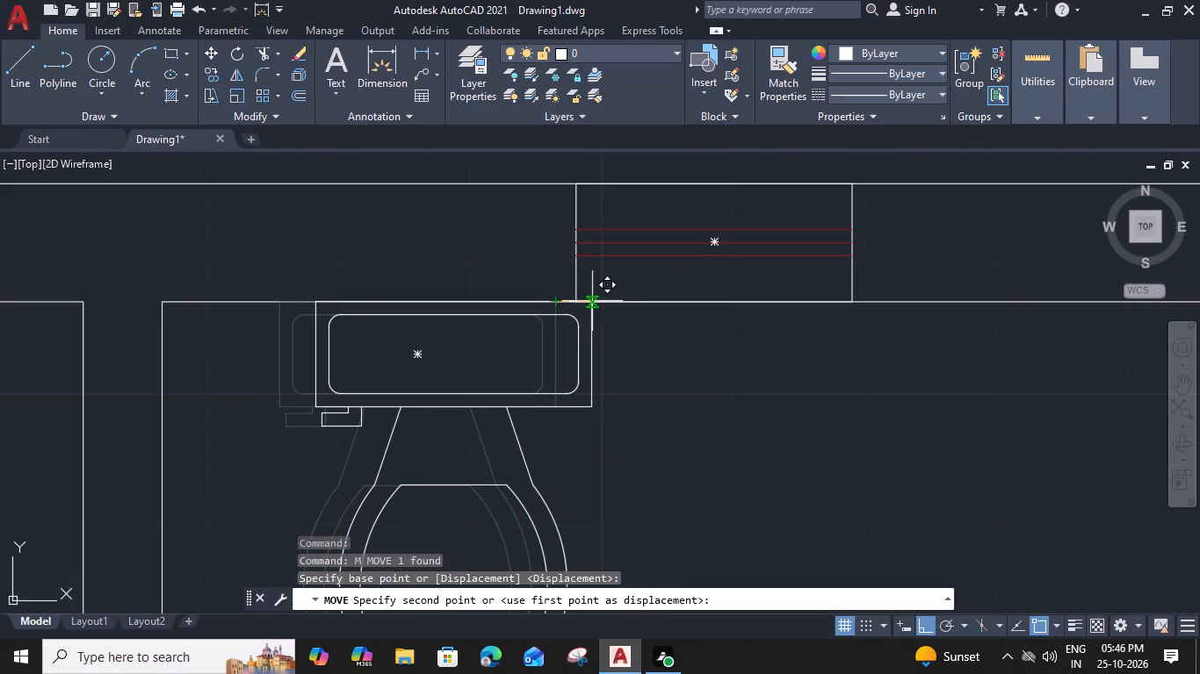
click(601, 302)
scroll(387, 355, down, 2)
middle_drag(375, 355, 515, 342)
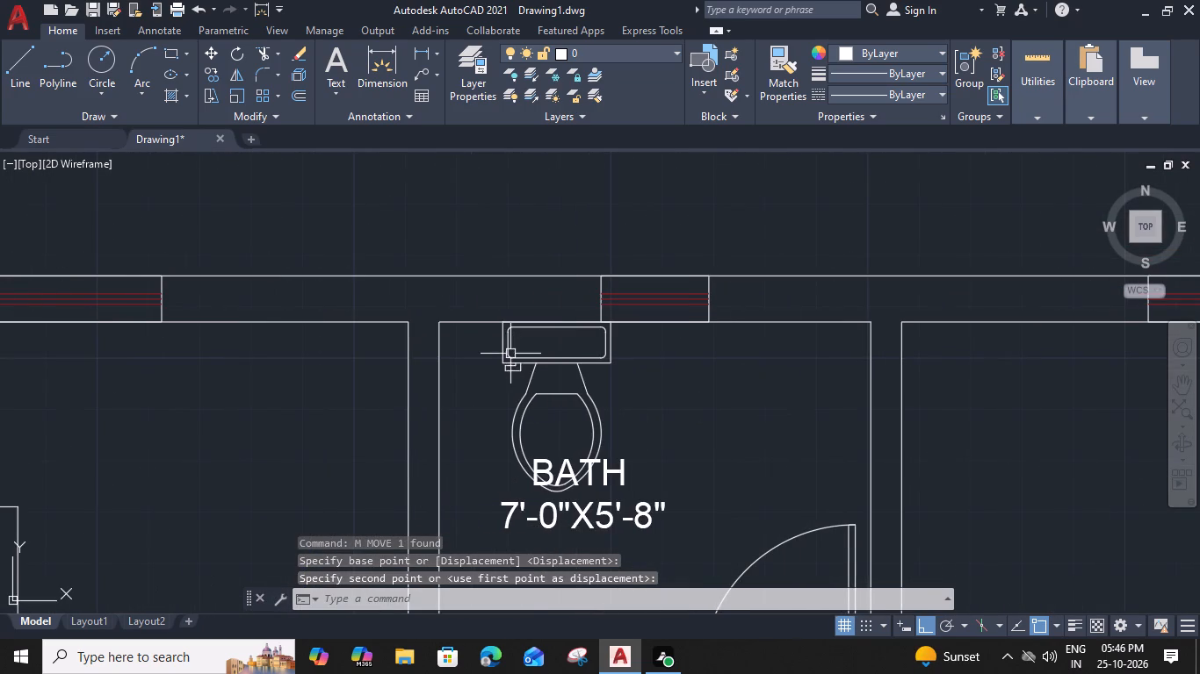
Move the BATH 7'-0"X5'-8" label straight down so it sits clear below the toilet bowl.
middle_drag(624, 542, 595, 440)
click(600, 419)
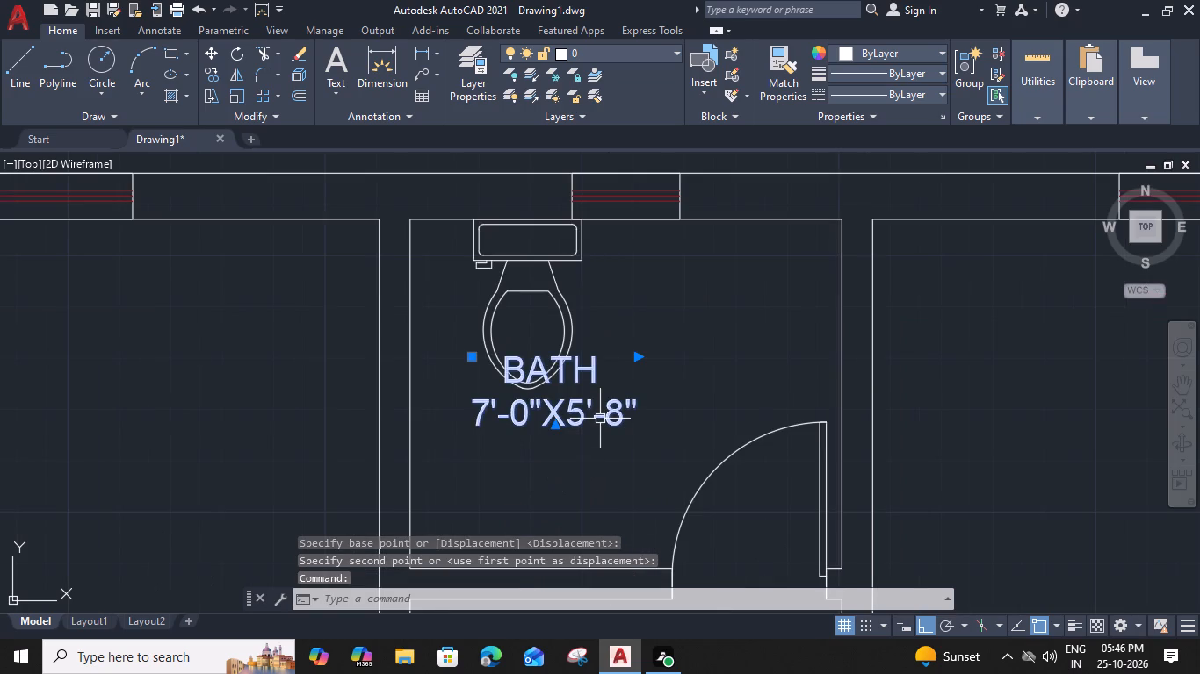
text(M)
key(space)
click(473, 425)
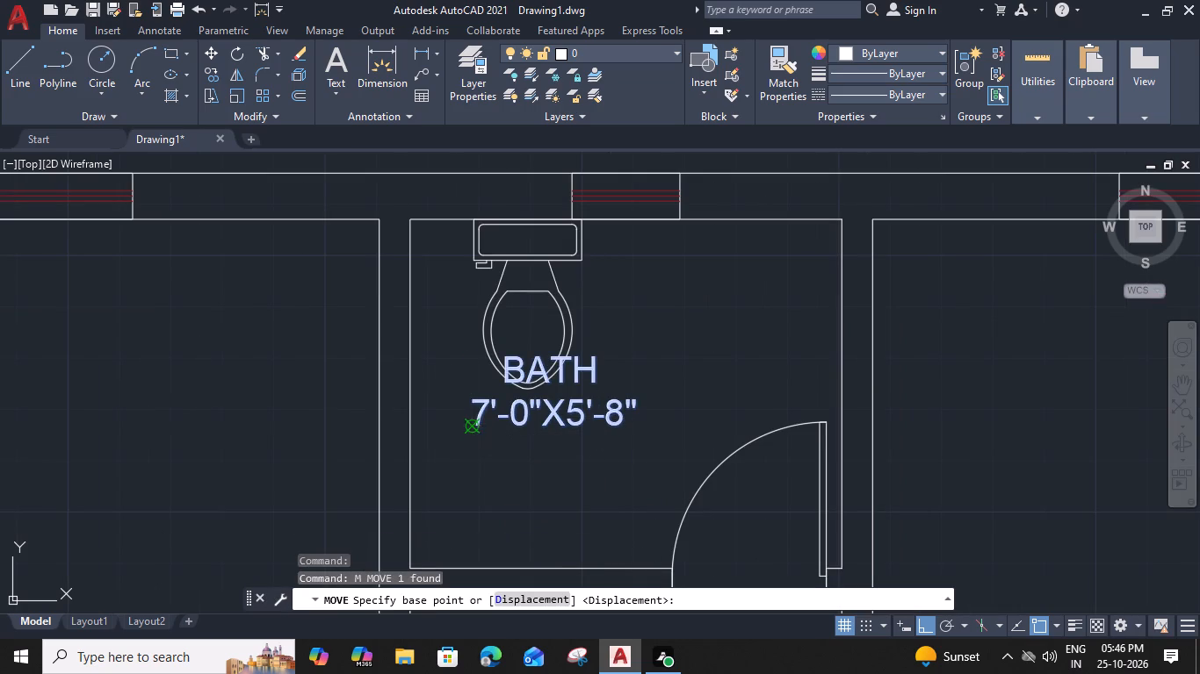
click(471, 495)
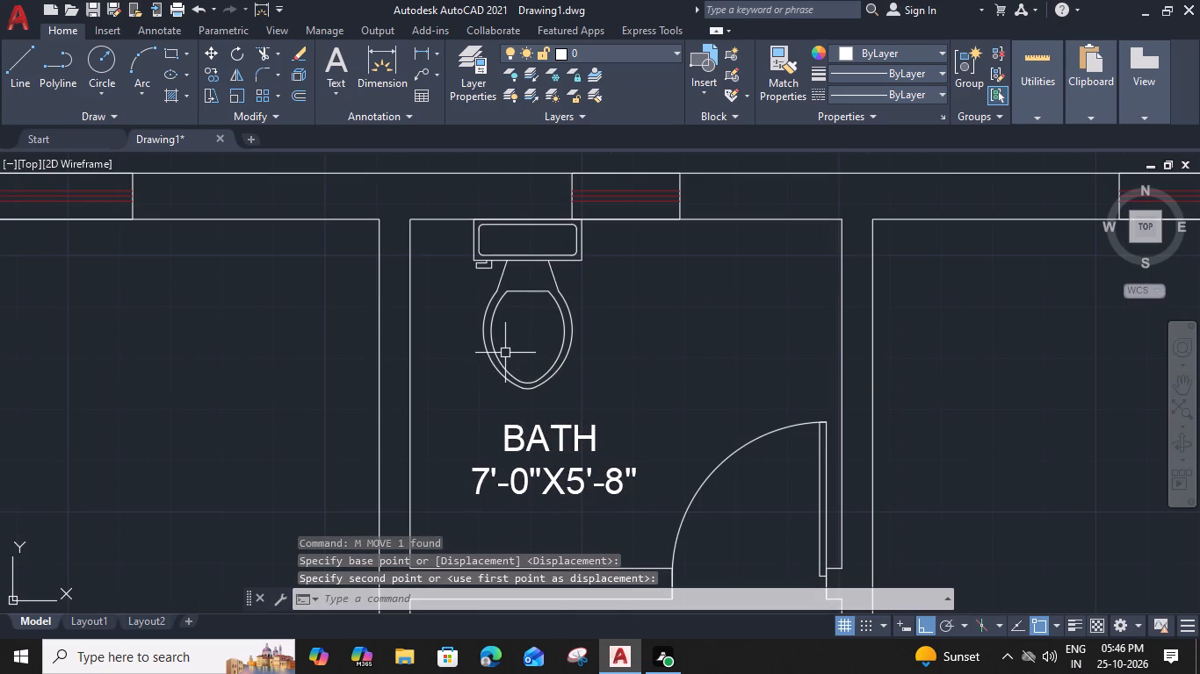
Copy the toilet by its tank-back midpoint onto the bedroom-side wall of the 7'-7"X4'-0" bath, near the exterior wall.
click(505, 353)
click(471, 391)
text(CO)
key(space)
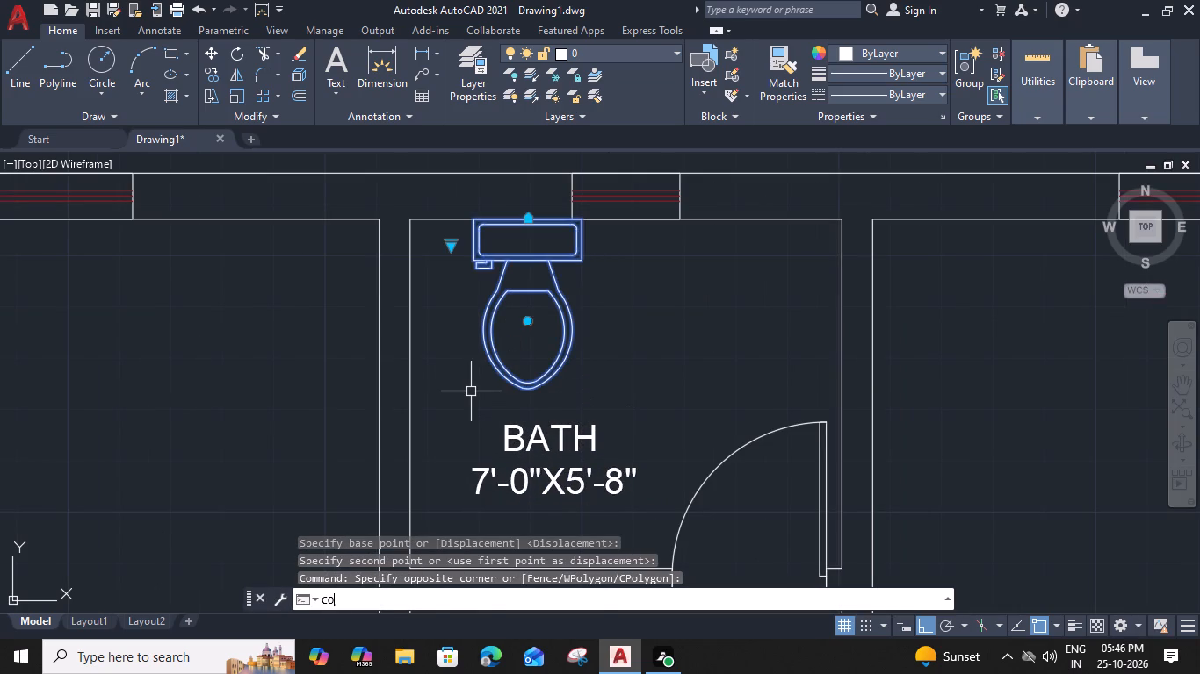
click(526, 217)
scroll(484, 390, down, 2)
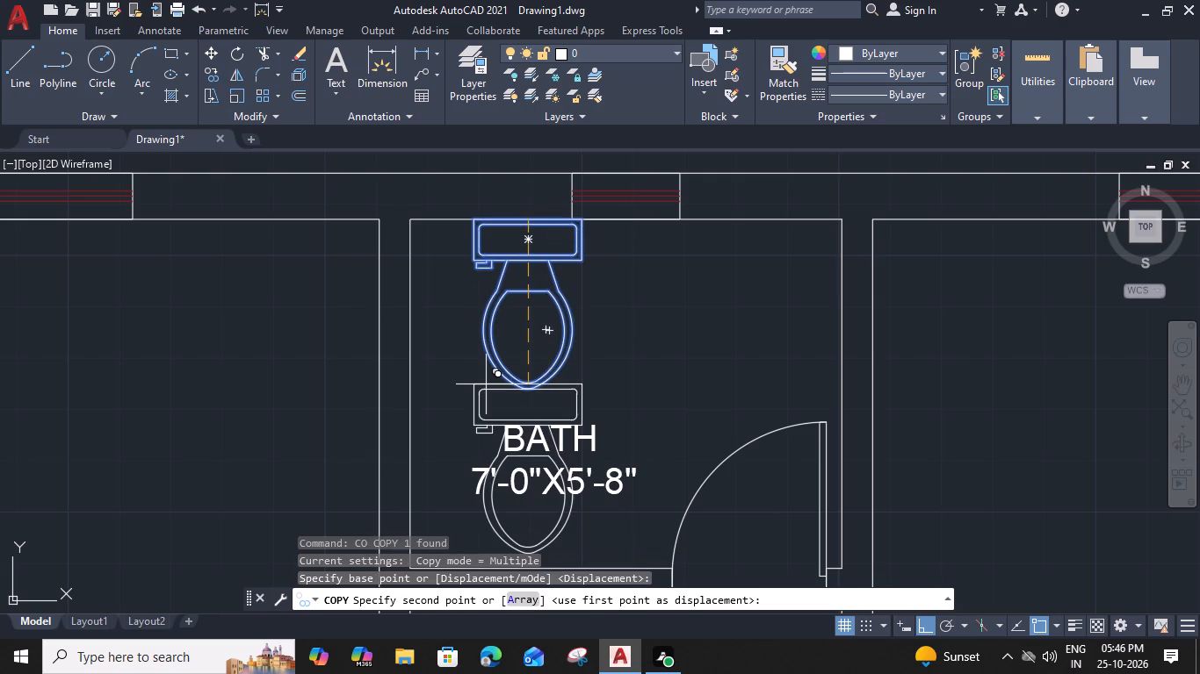
middle_drag(507, 336, 589, 168)
middle_drag(348, 415, 570, 340)
scroll(476, 361, up, 2)
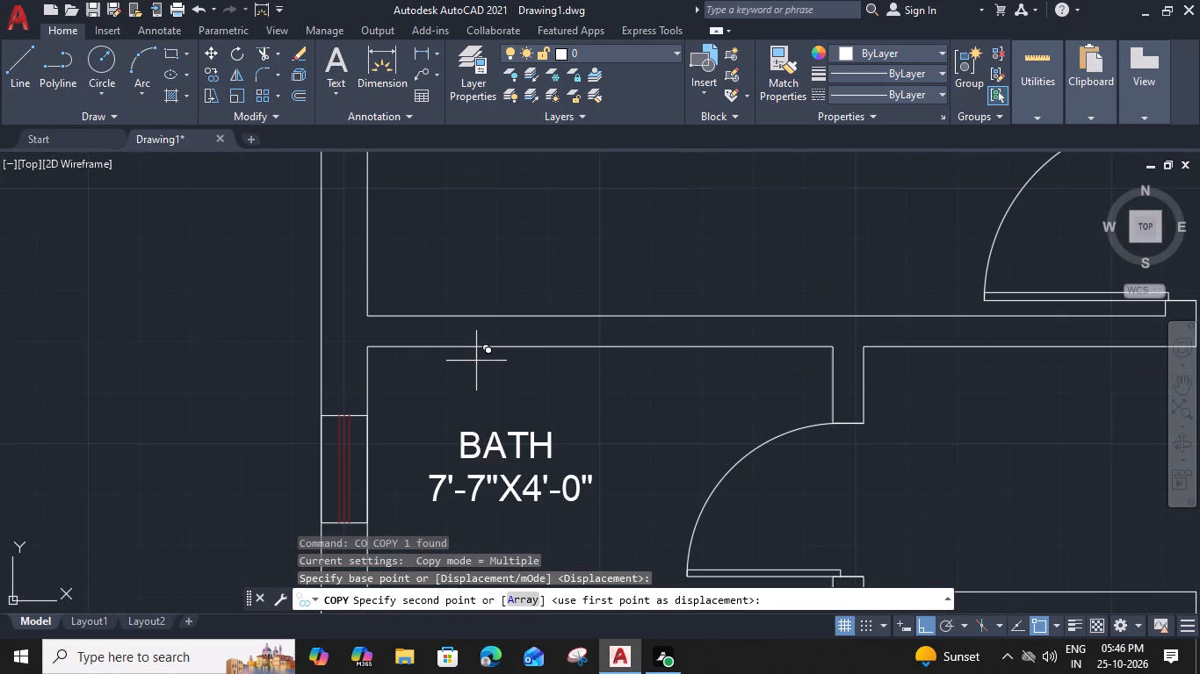
click(465, 348)
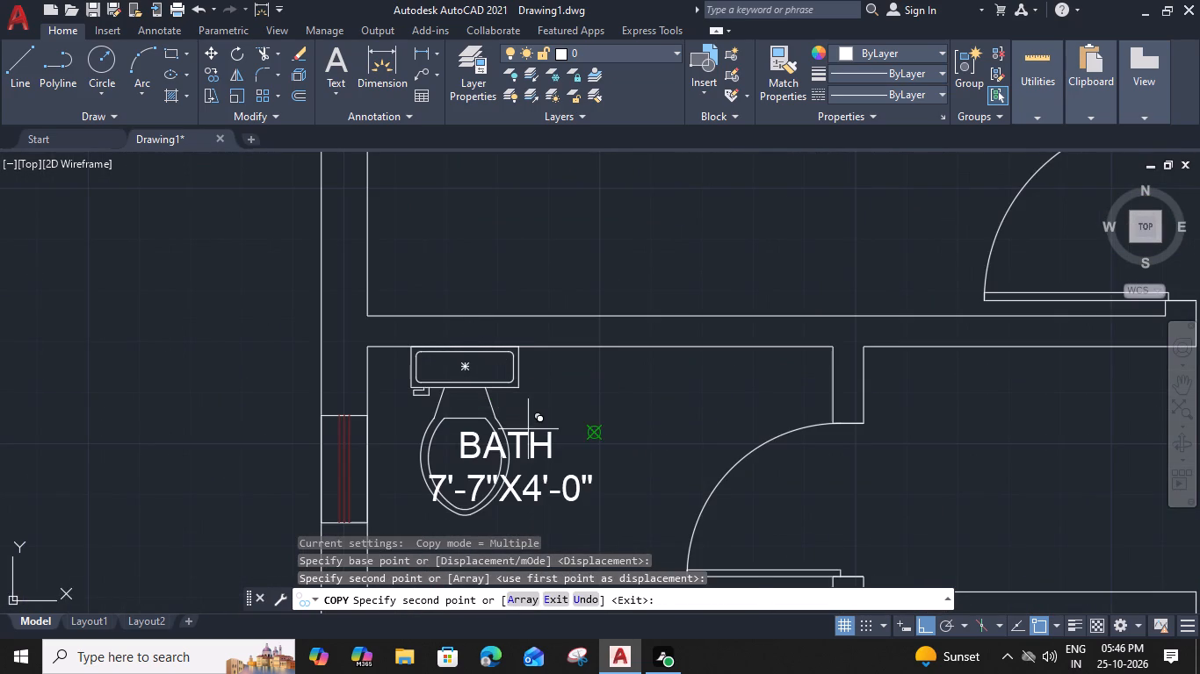
Place another copy of the toilet against the living-room-side wall of the 6'-0"X6'-0" bath, near the exterior corner.
scroll(591, 432, down, 3)
middle_drag(611, 430, 341, 252)
scroll(765, 410, up, 1)
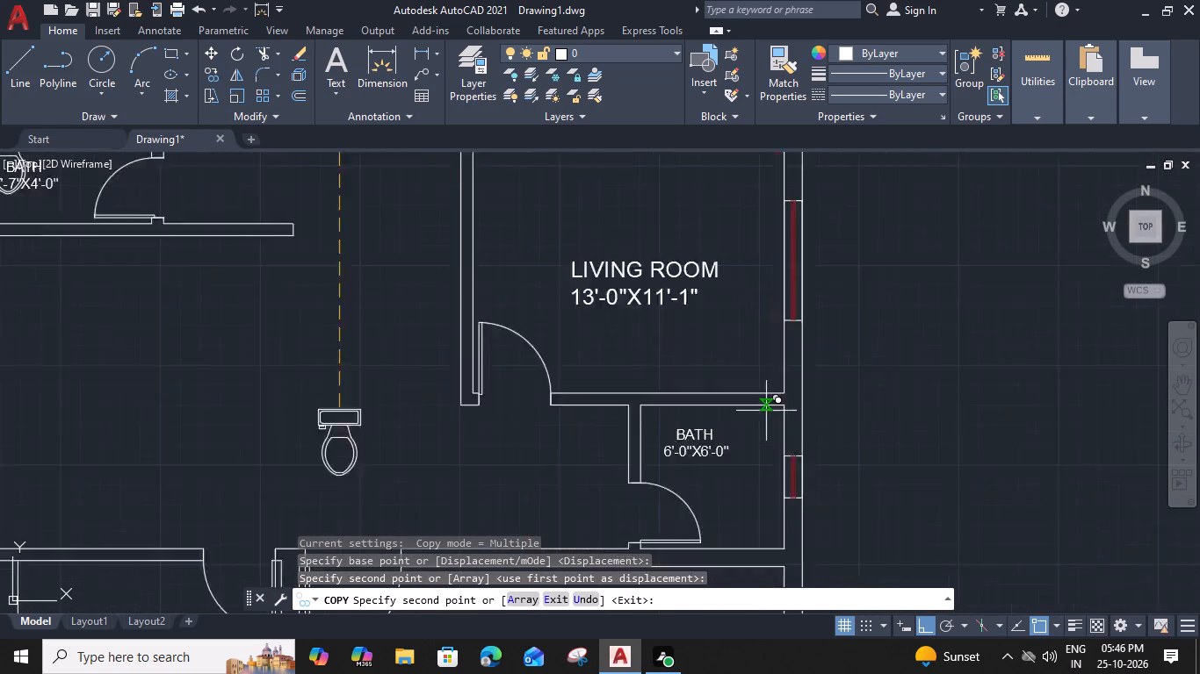
scroll(766, 411, up, 1)
click(753, 403)
key(Escape)
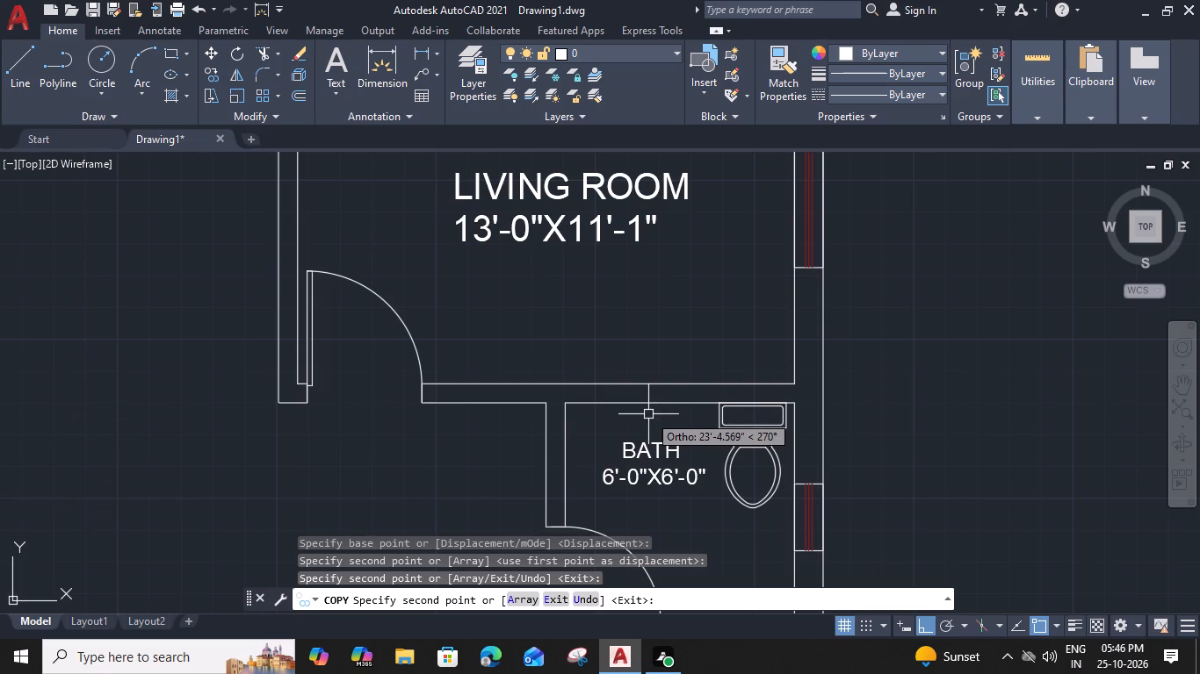
Shift the toilet in the 6'-0"X6'-0" bath along its back wall, slightly away from the exterior wall.
click(727, 427)
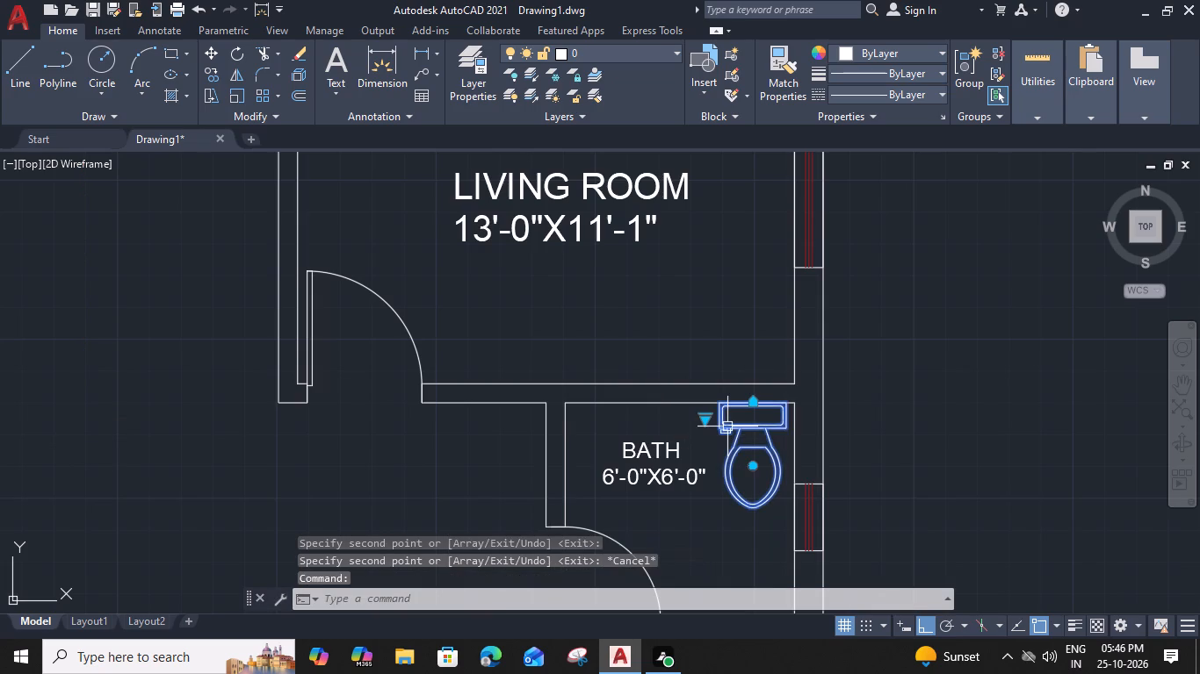
middle_drag(716, 462, 666, 444)
text(M)
key(space)
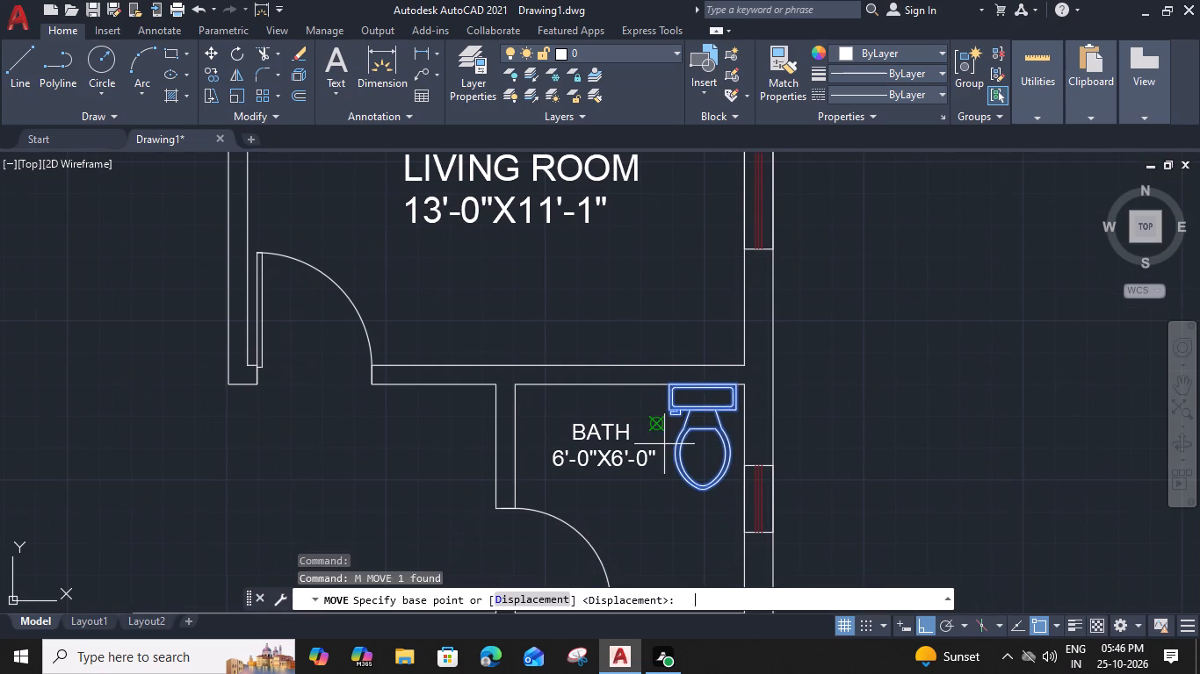
scroll(698, 405, up, 2)
click(626, 355)
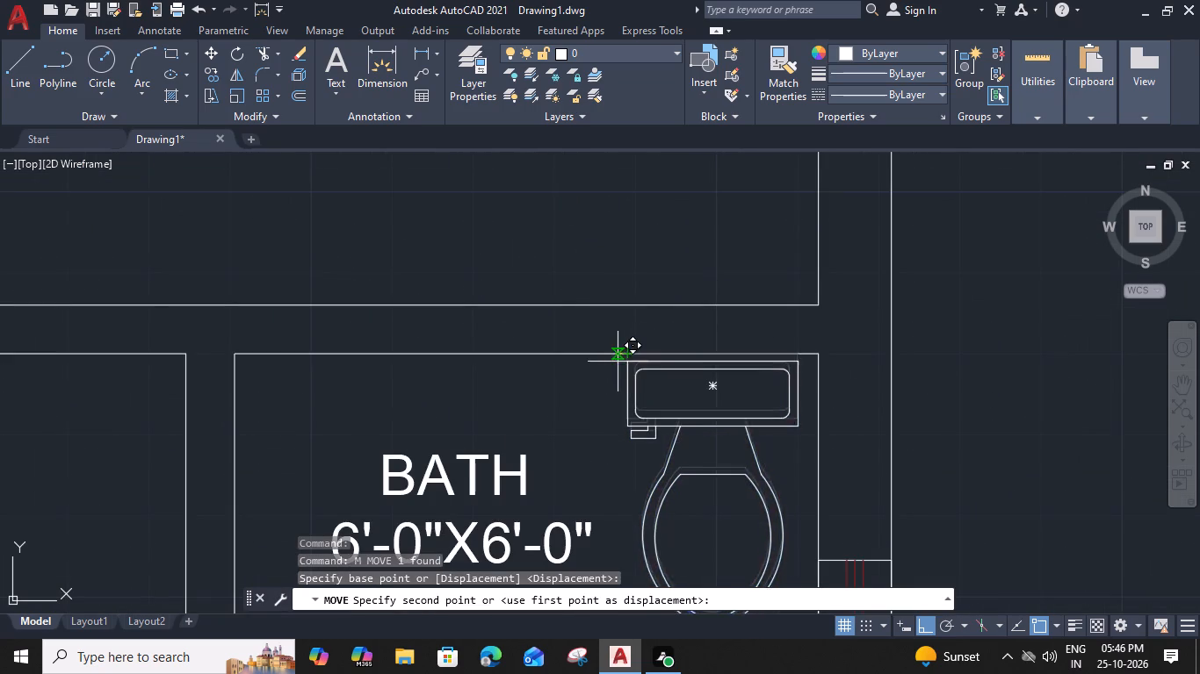
click(590, 362)
scroll(594, 398, down, 2)
middle_drag(594, 414, 648, 397)
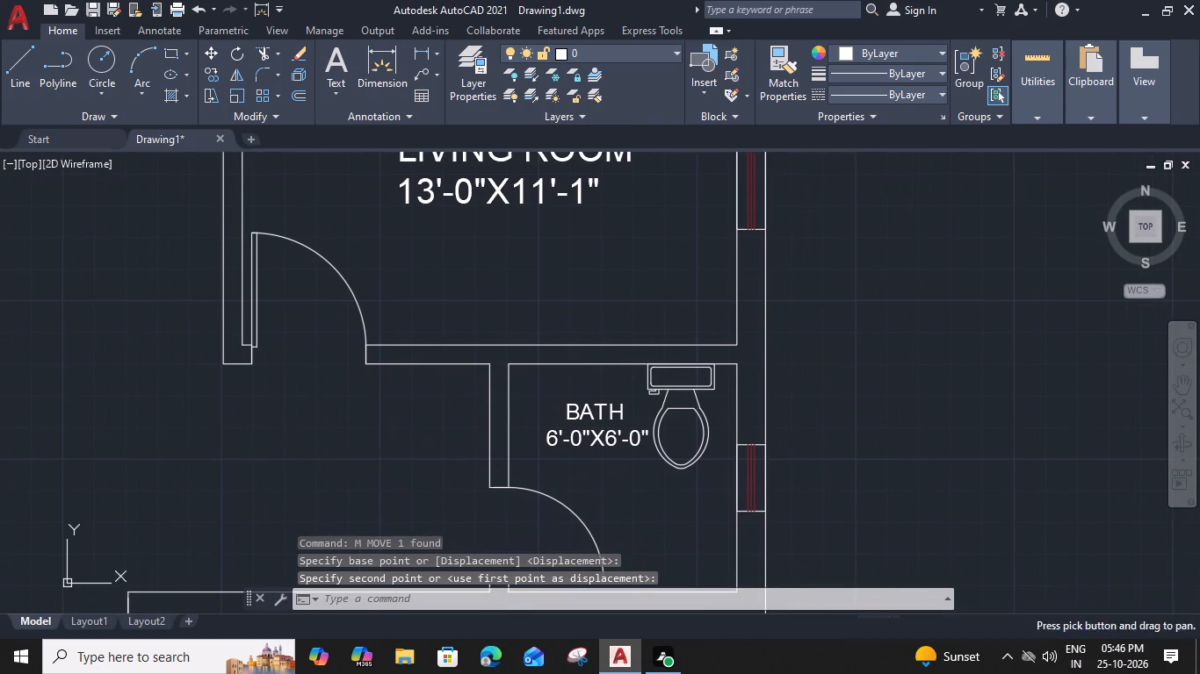
Move the BATH 6'-0"X6'-0" label horizontally away from the toilet, toward the room's interior partition.
middle_drag(606, 390, 605, 390)
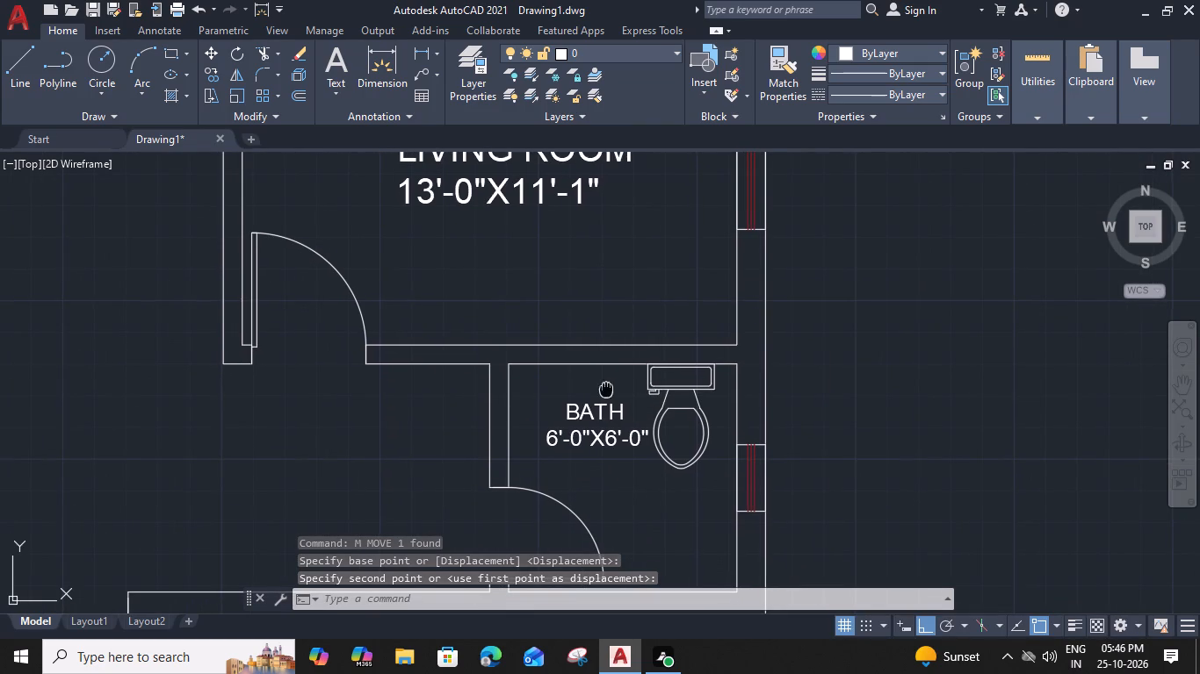
middle_drag(605, 390, 589, 381)
click(531, 432)
text(M)
key(space)
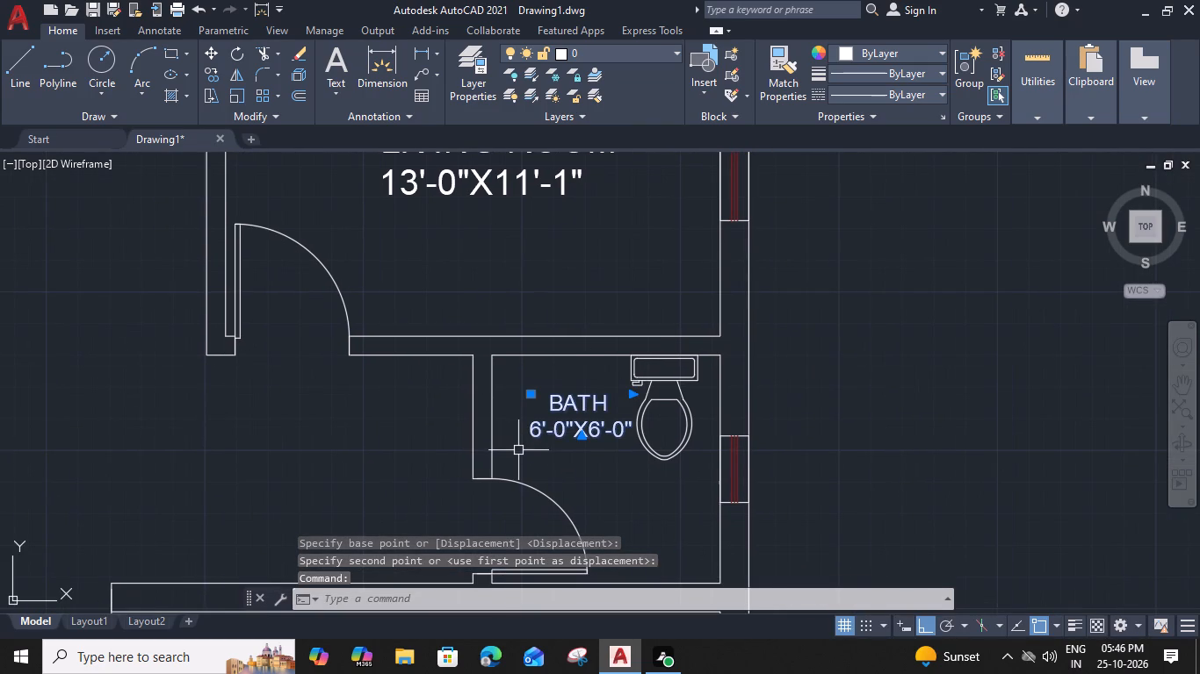
scroll(518, 450, up, 2)
click(545, 419)
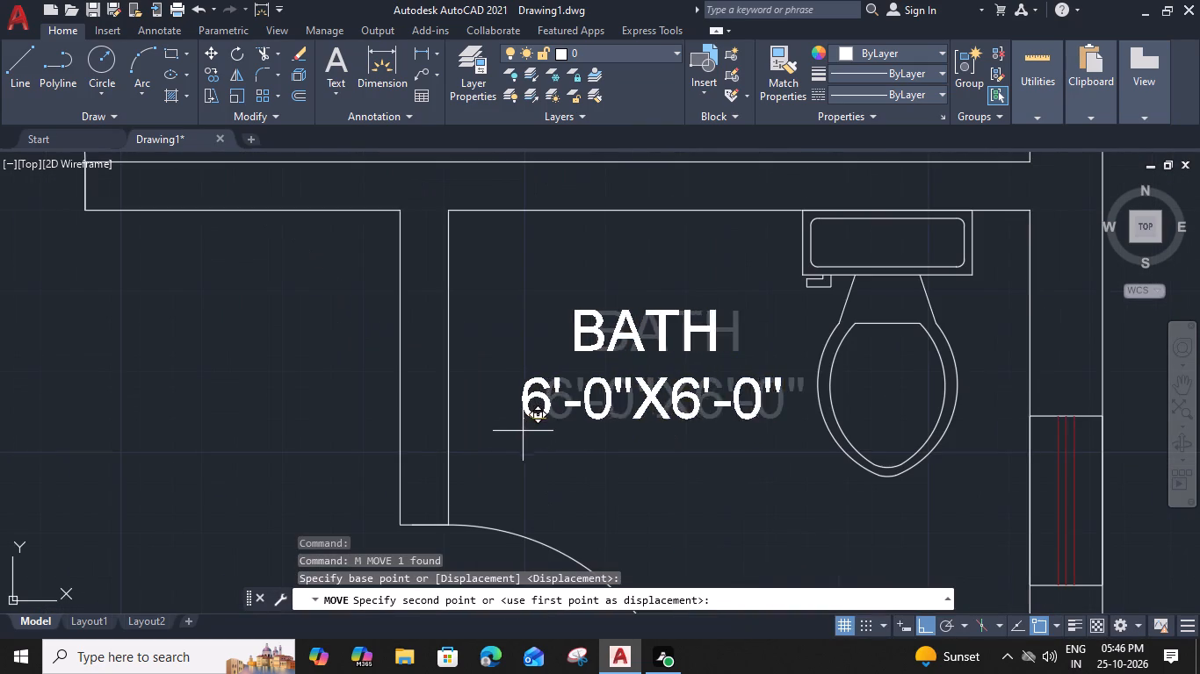
click(485, 432)
middle_drag(622, 477, 472, 517)
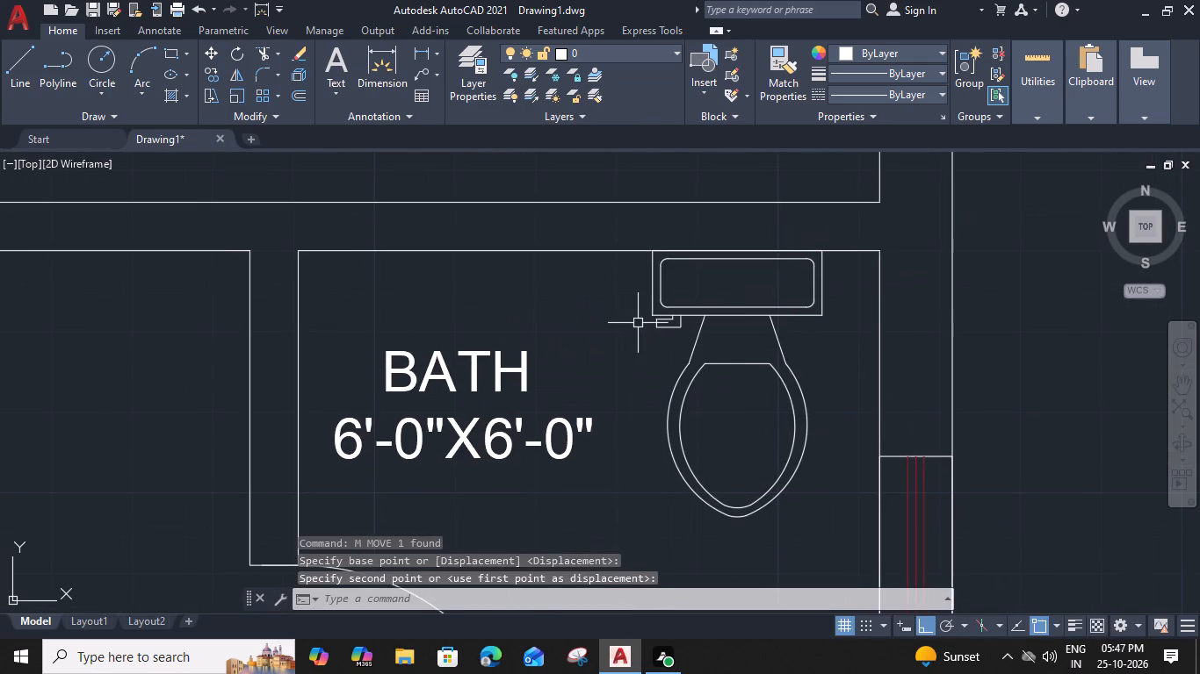
Move the 6'-0"X6'-0" bath's toilet farther along its back wall toward the room label.
click(654, 300)
text(M)
key(space)
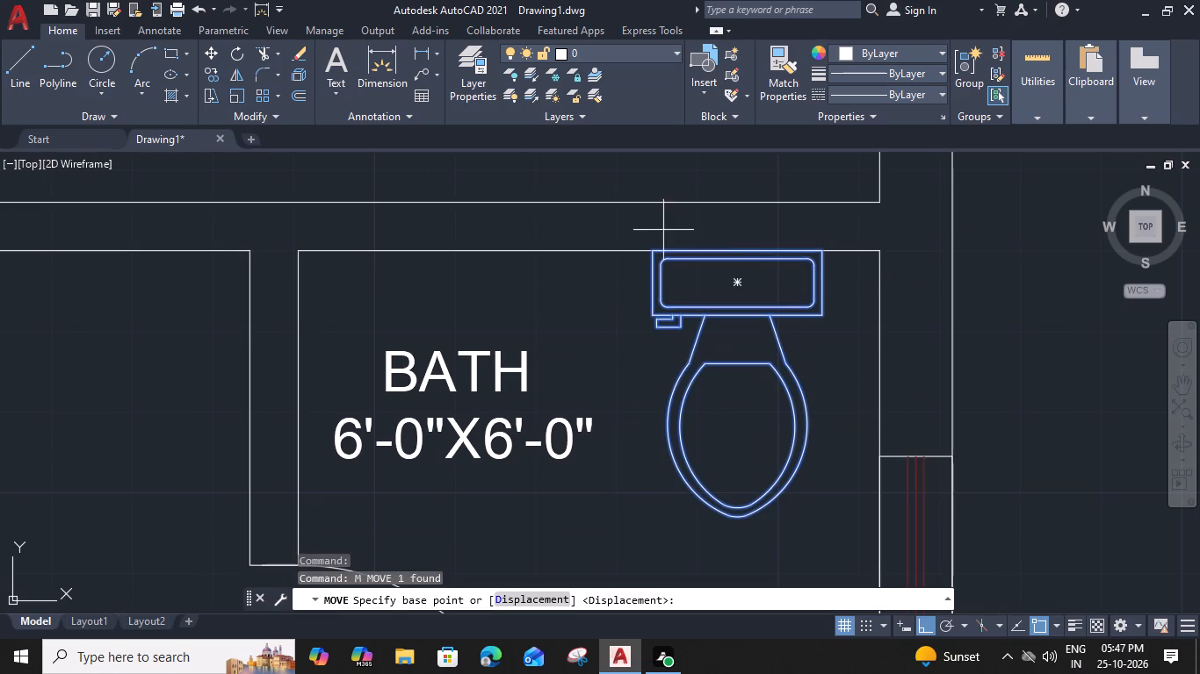
click(651, 253)
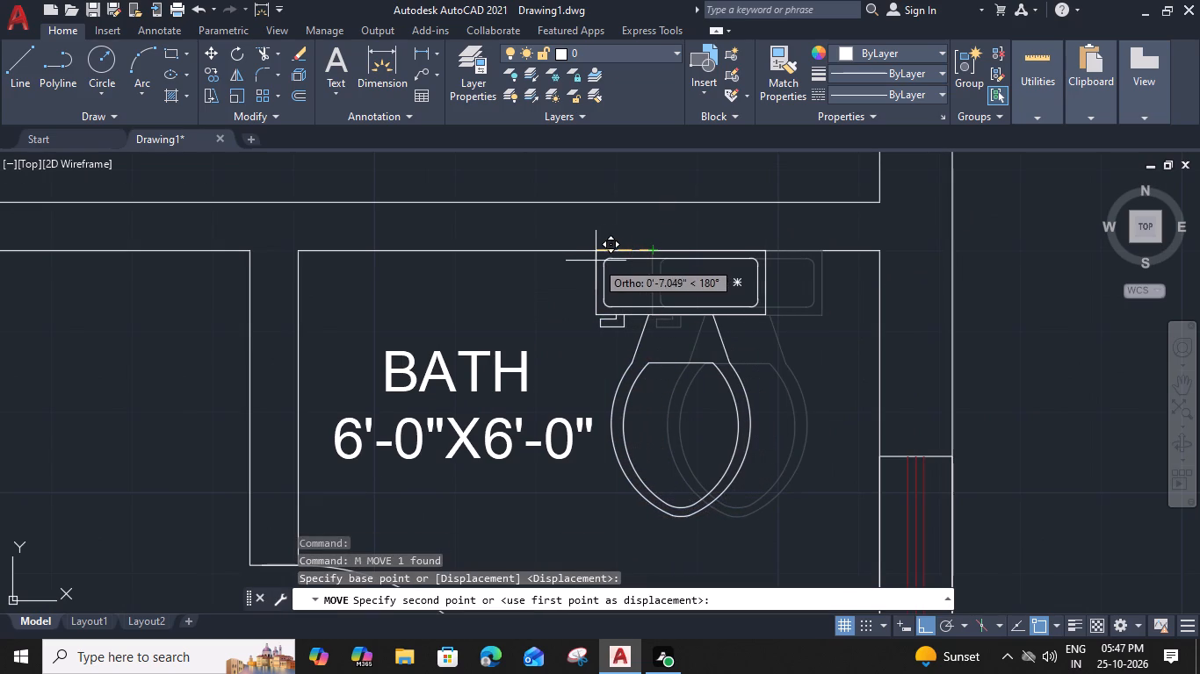
click(591, 252)
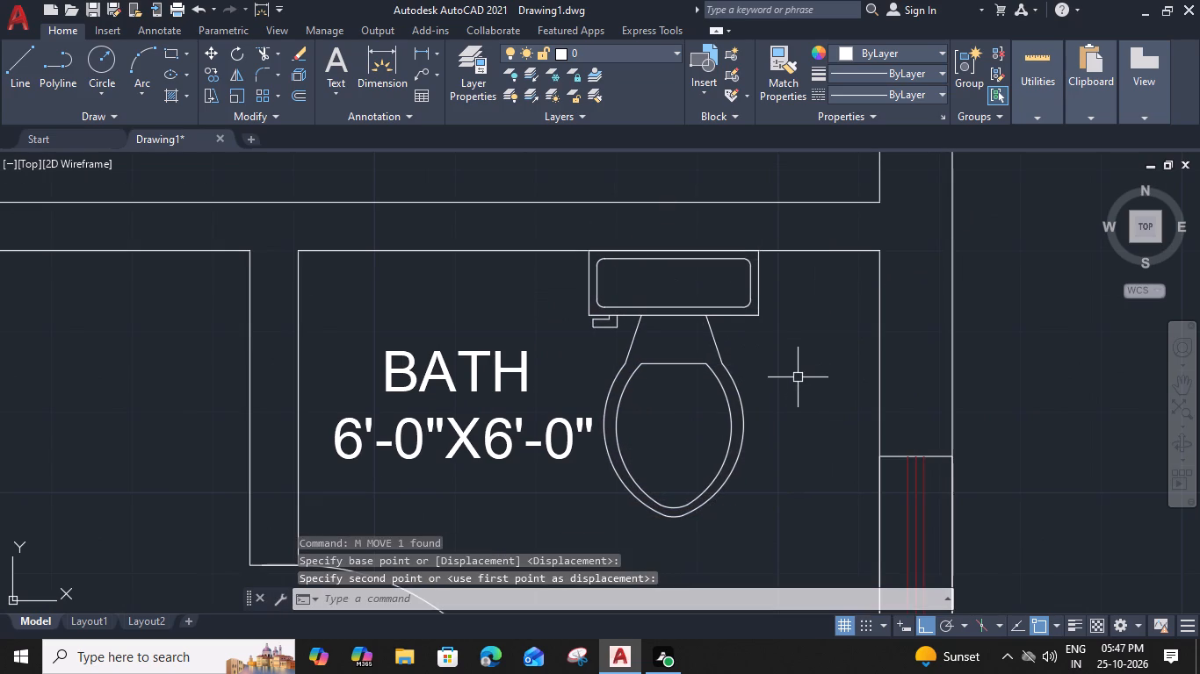
Draw a small circle about 1.3" in radius in the 6'-0"X6'-0" bath, between the toilet tank and the exterior wall.
key(c)
key(space)
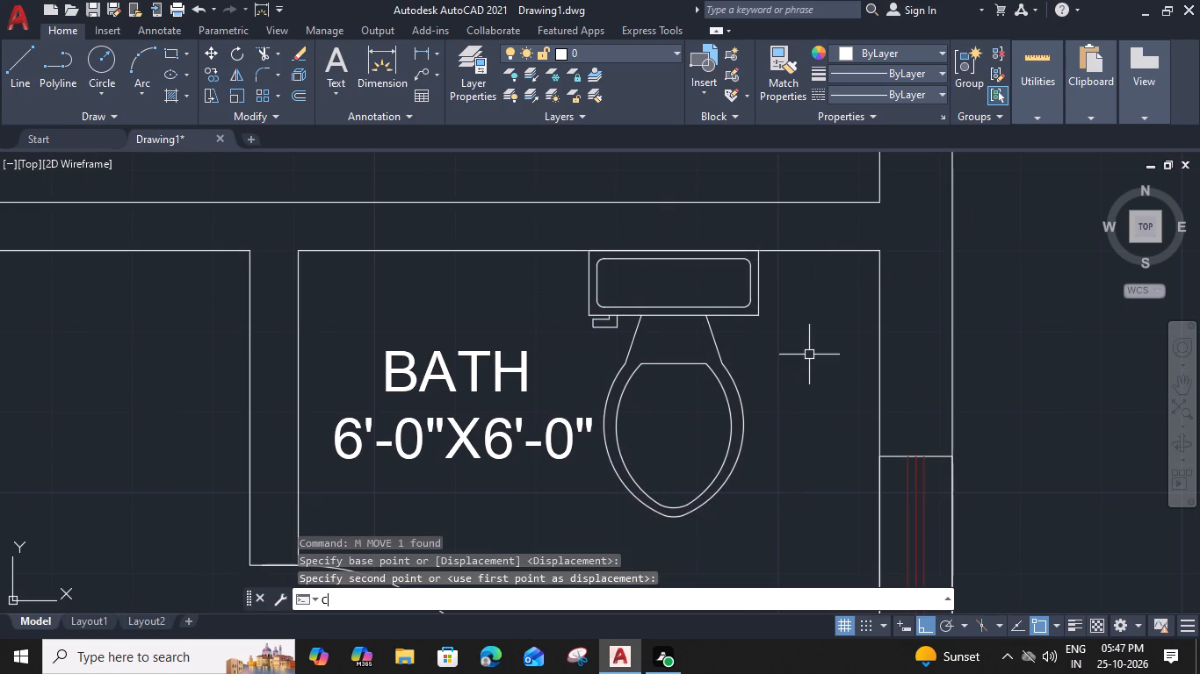
click(847, 289)
click(849, 299)
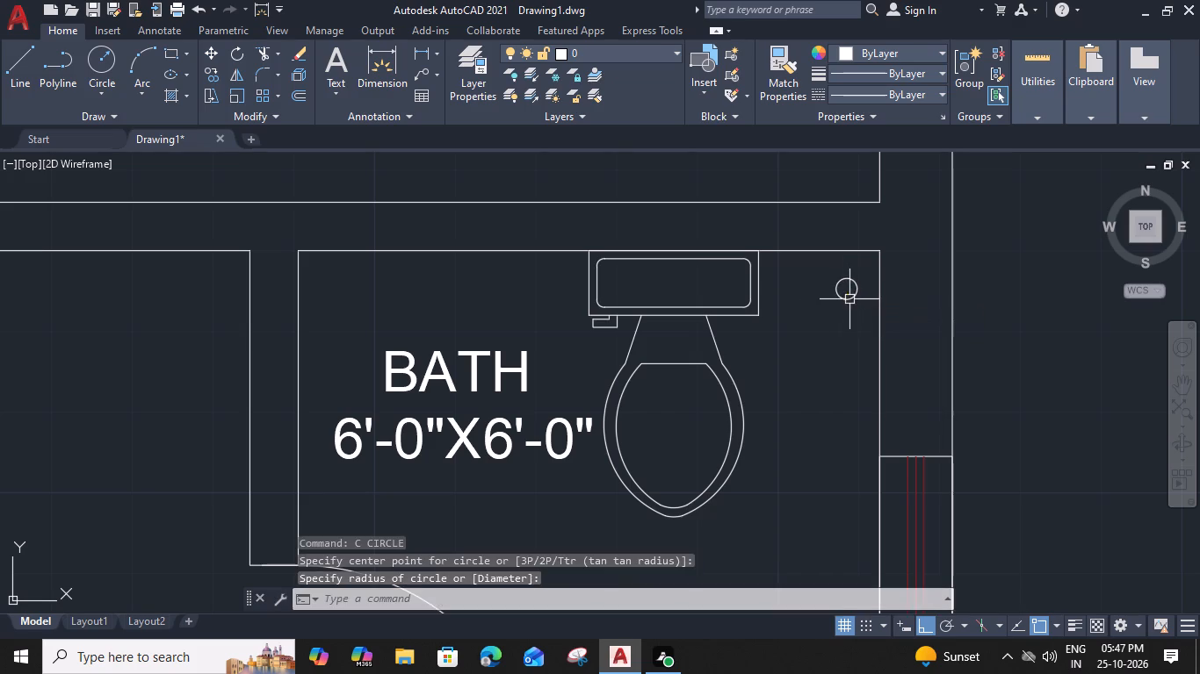
Move the BATH 7'-7"X4'-0" label horizontally off the toilet, toward the bath's door.
scroll(647, 312, down, 2)
middle_drag(514, 317, 705, 491)
scroll(443, 391, down, 1)
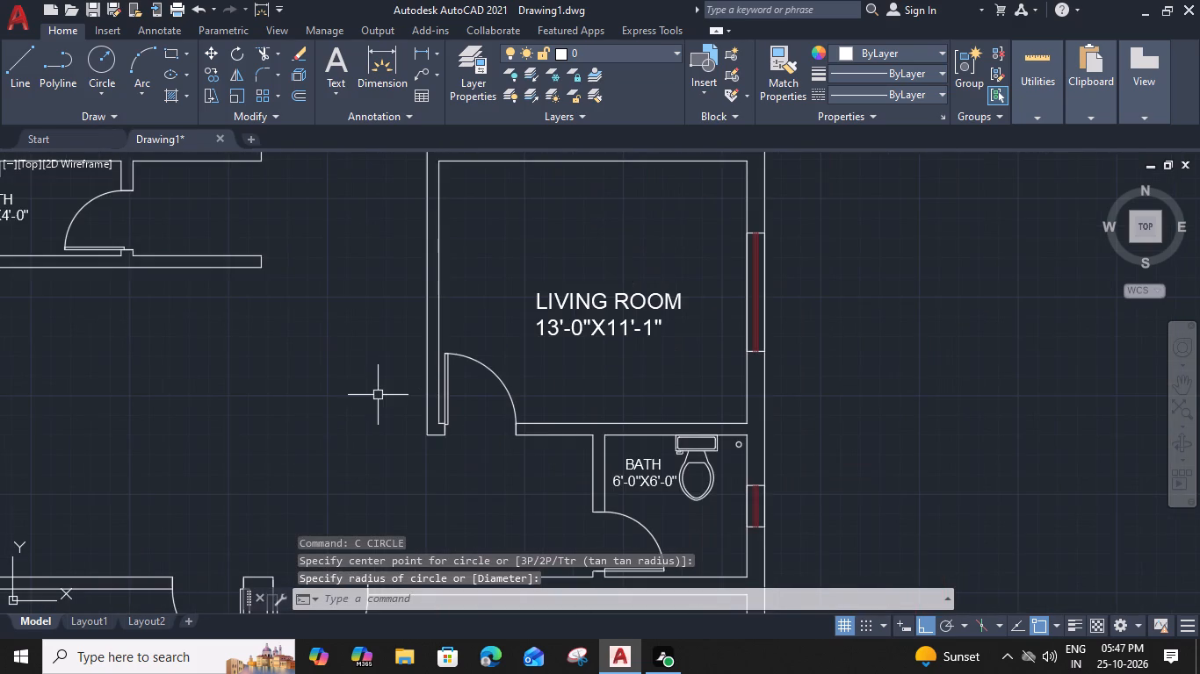
middle_drag(369, 384, 692, 502)
middle_drag(365, 309, 433, 324)
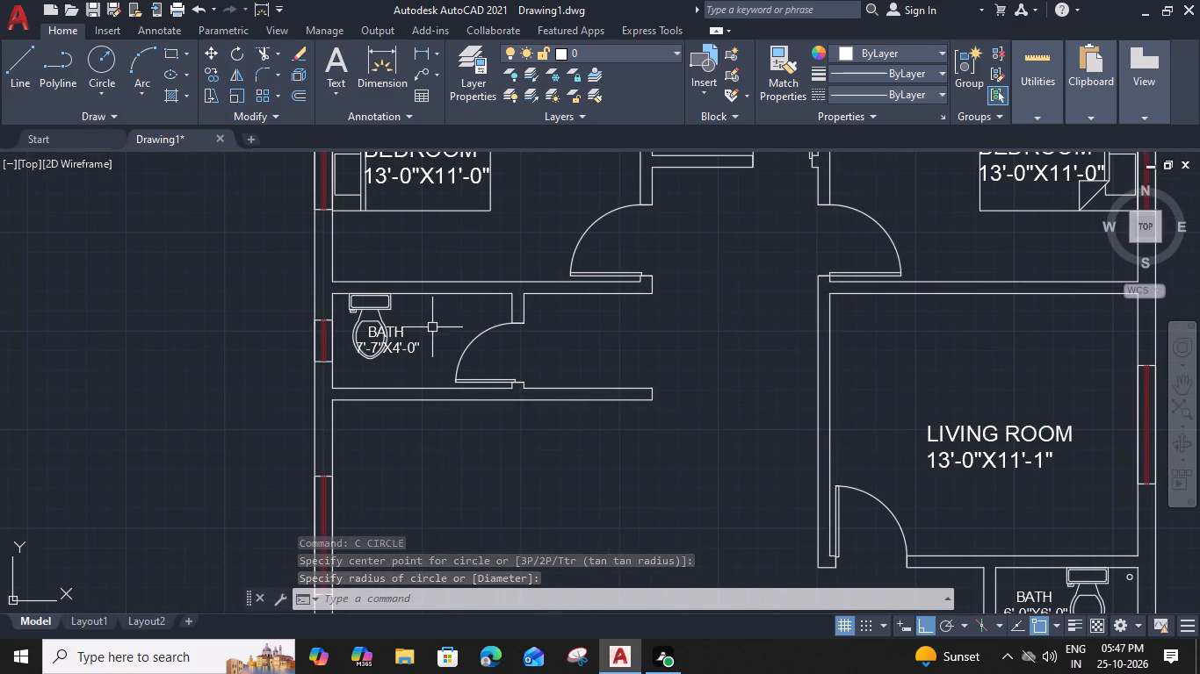
click(410, 348)
key(n)
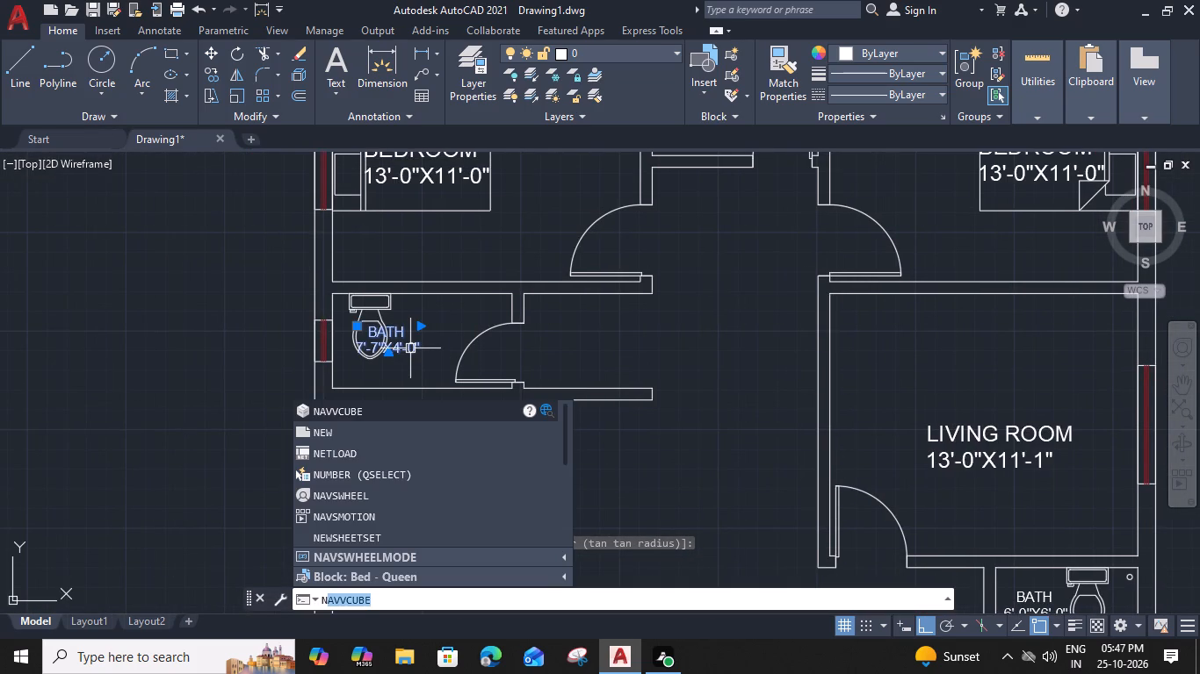
key(BackSpace)
key(BackSpace)
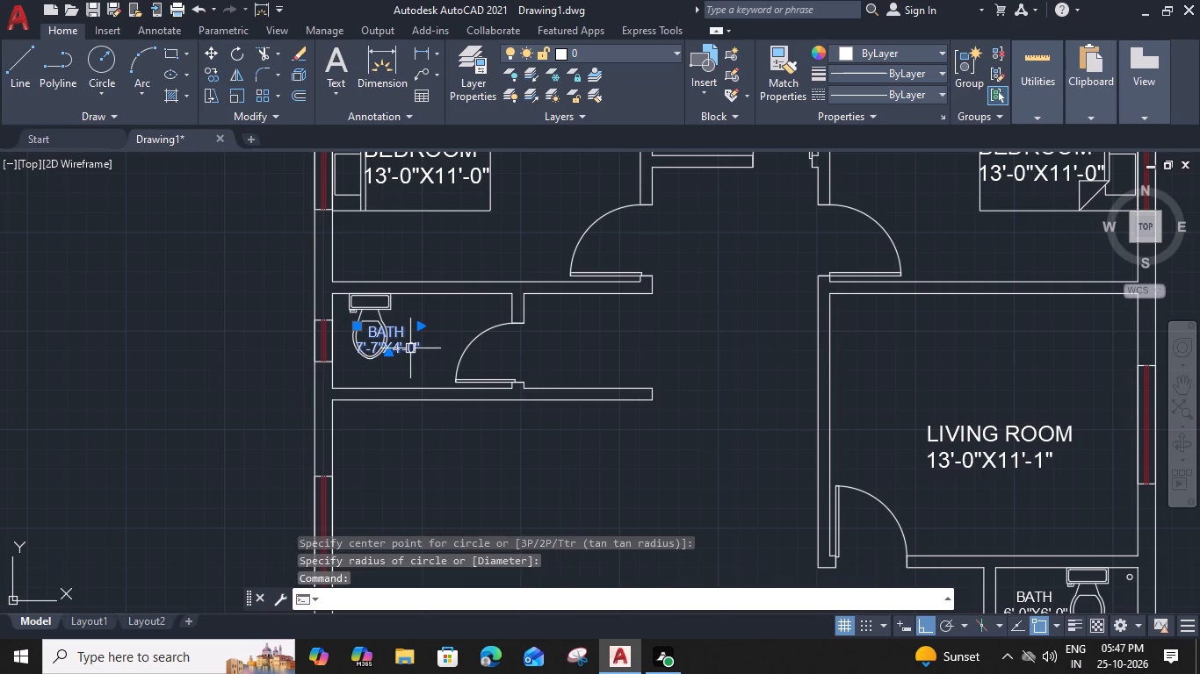
text(M)
key(space)
scroll(423, 349, up, 1)
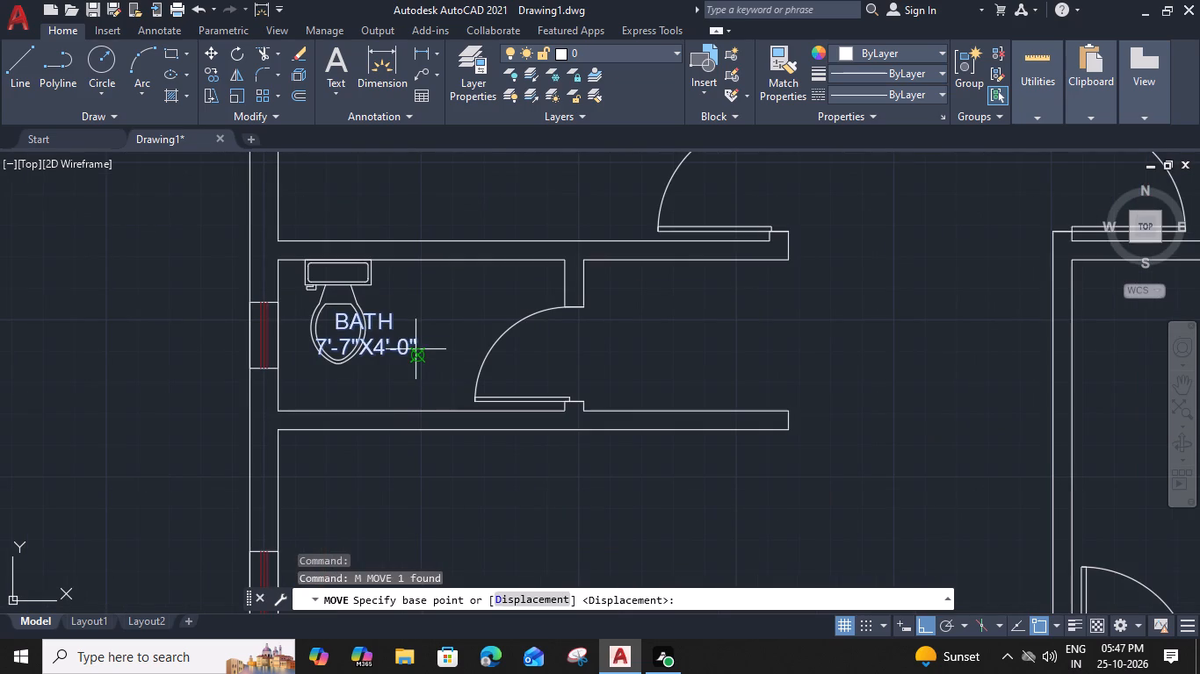
click(416, 349)
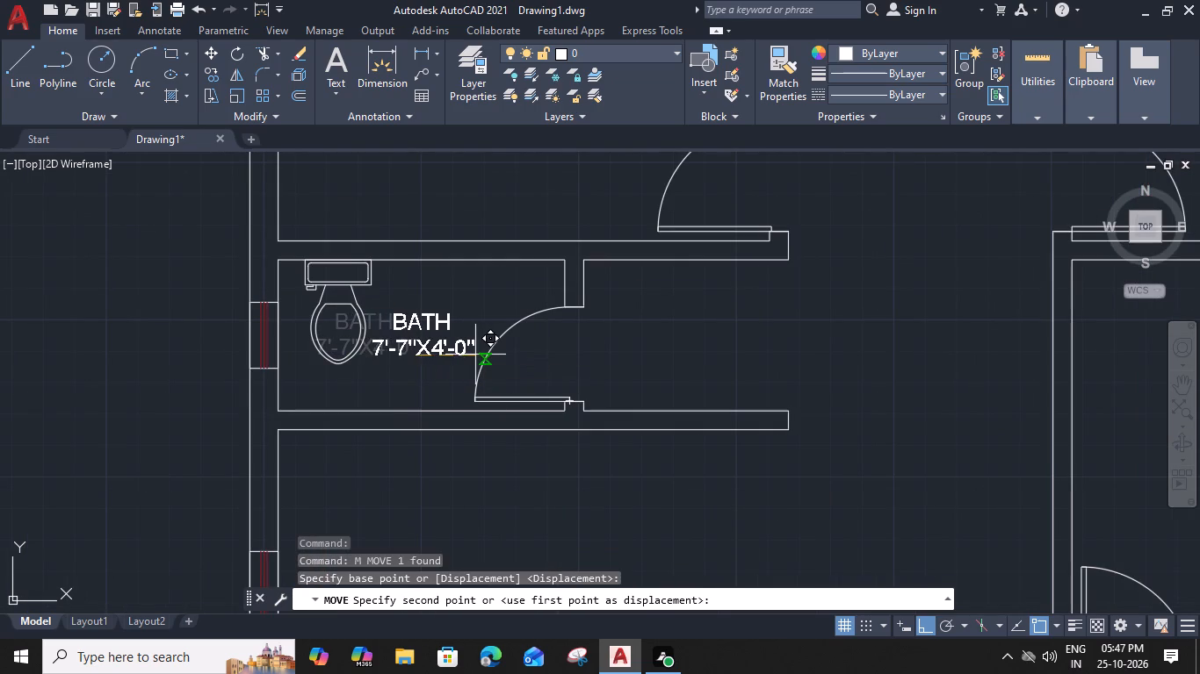
click(478, 355)
Shift the toilet in the 7'-7"X4'-0" bath along its back wall, slightly away from the windowed exterior wall.
middle_drag(394, 365, 405, 365)
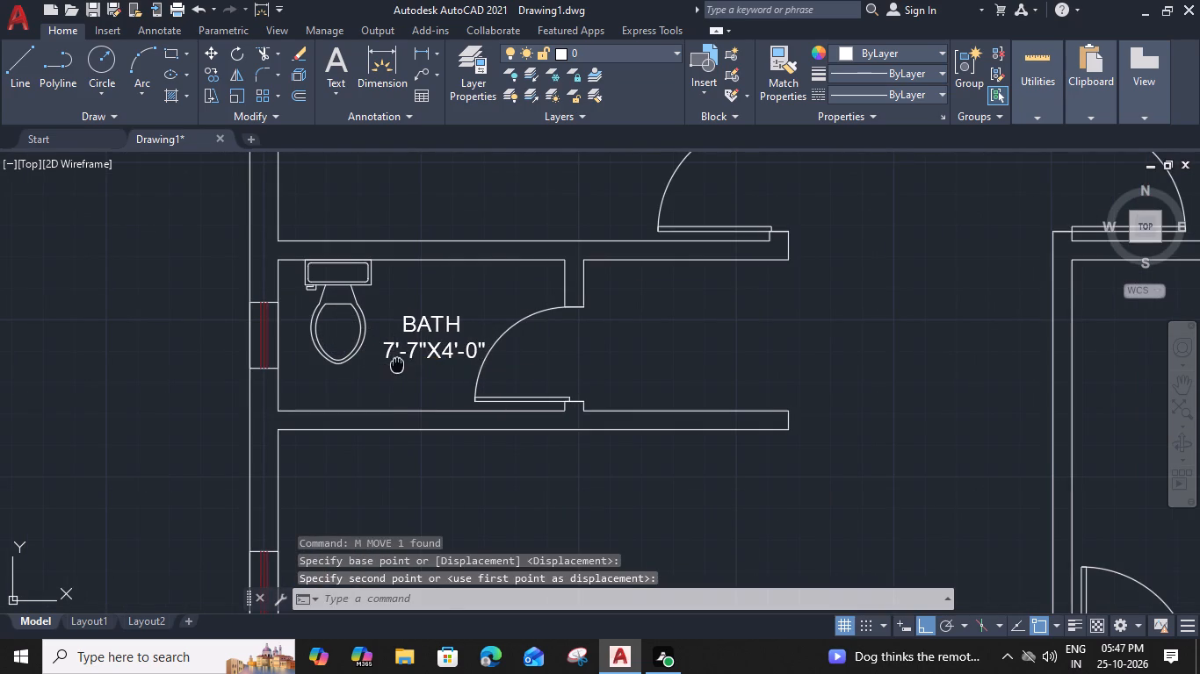
middle_drag(405, 365, 592, 381)
click(560, 303)
text(M)
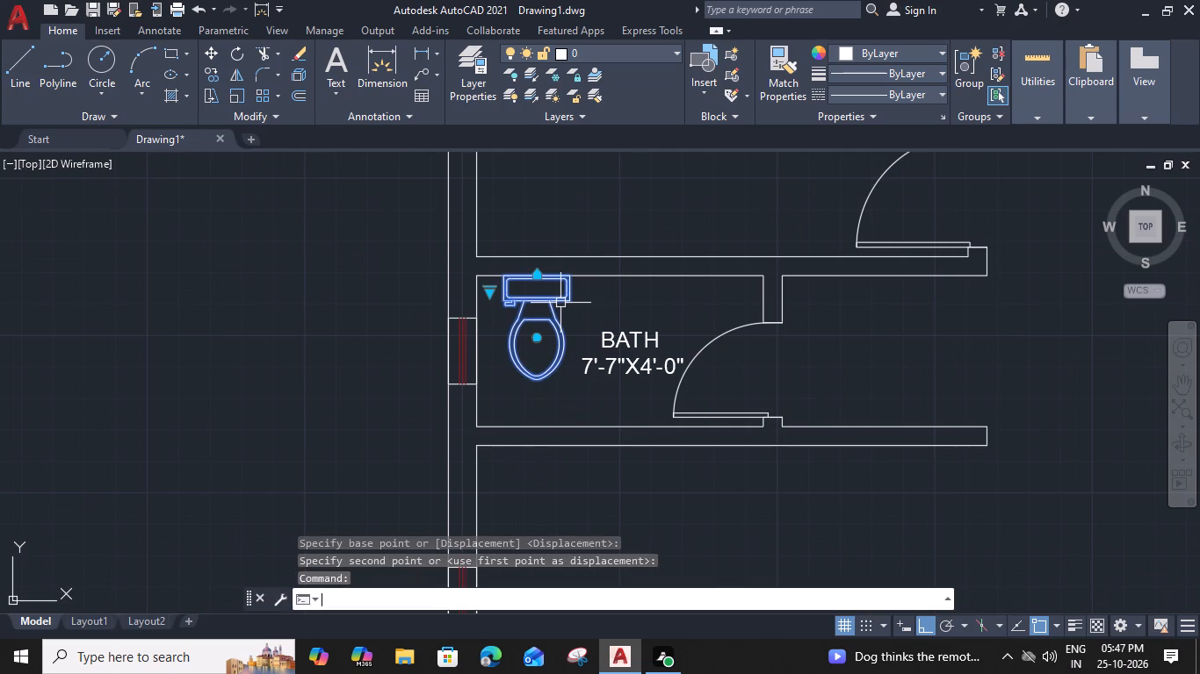
key(space)
scroll(557, 277, up, 1)
click(580, 271)
click(599, 276)
Draw a circle about 1.9" in radius in the 7'-7"X4'-0" bath corner, between the exterior wall and the toilet tank.
text(C)
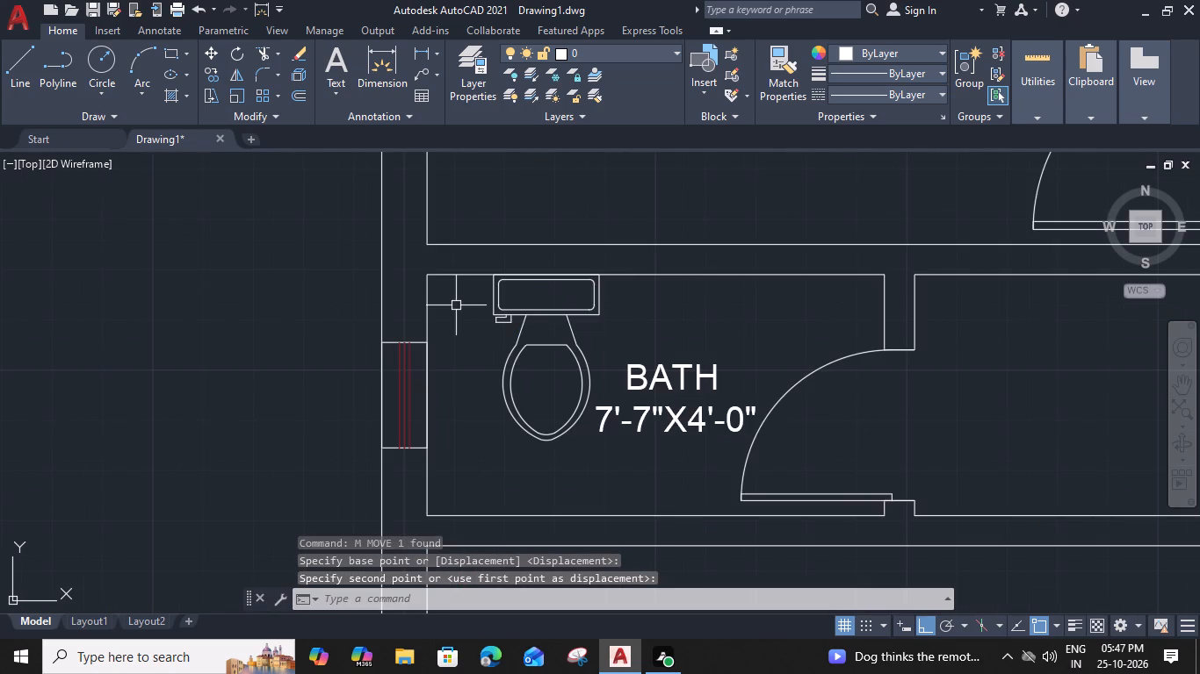
key(space)
click(448, 302)
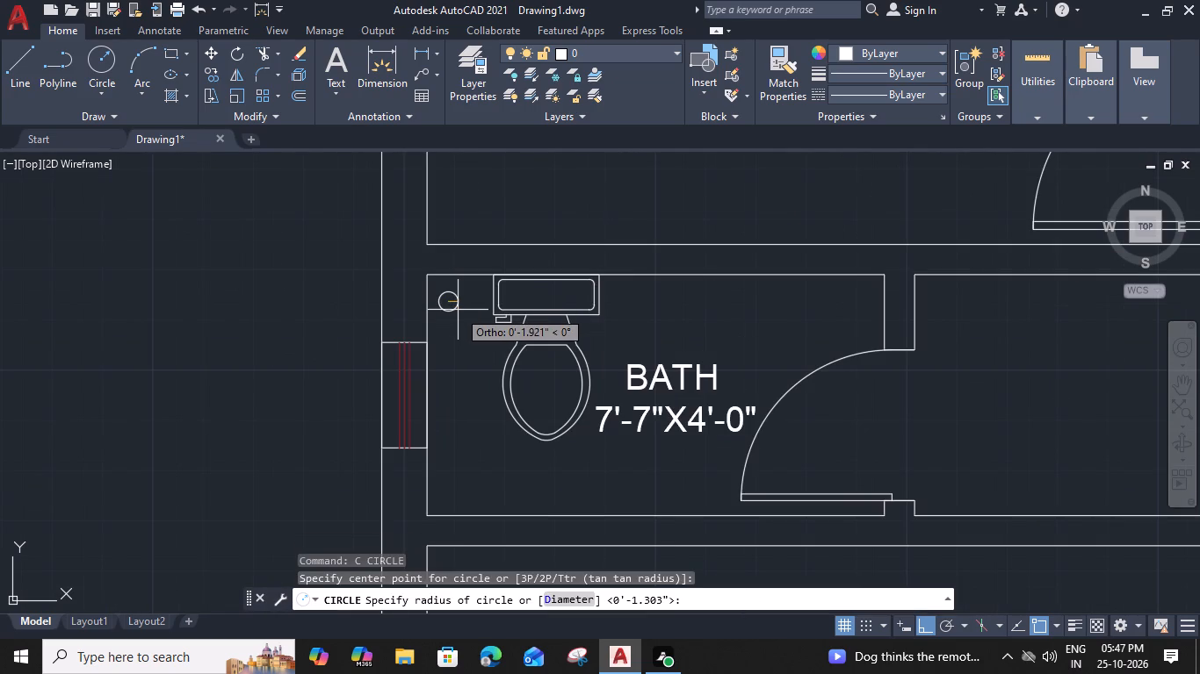
click(458, 310)
Move the new circle in the 7'-7"X4'-0" bath horizontally, slightly toward the toilet tank.
click(459, 299)
text(M)
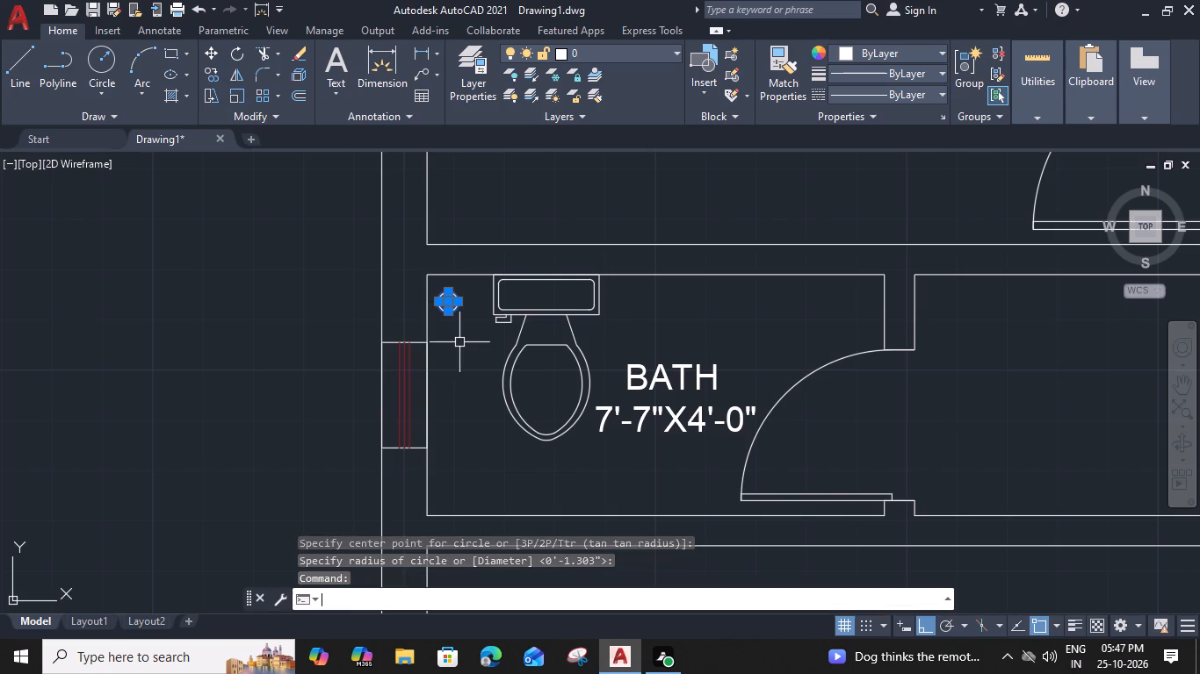
key(space)
scroll(459, 305, up, 2)
click(453, 302)
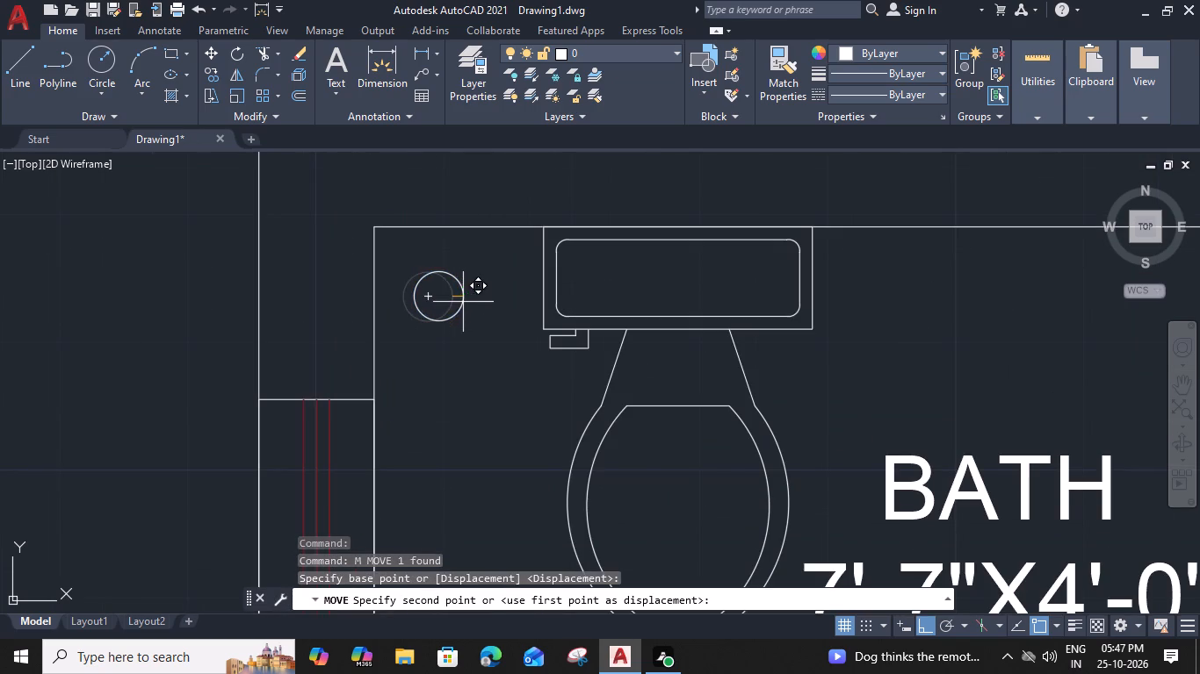
click(478, 303)
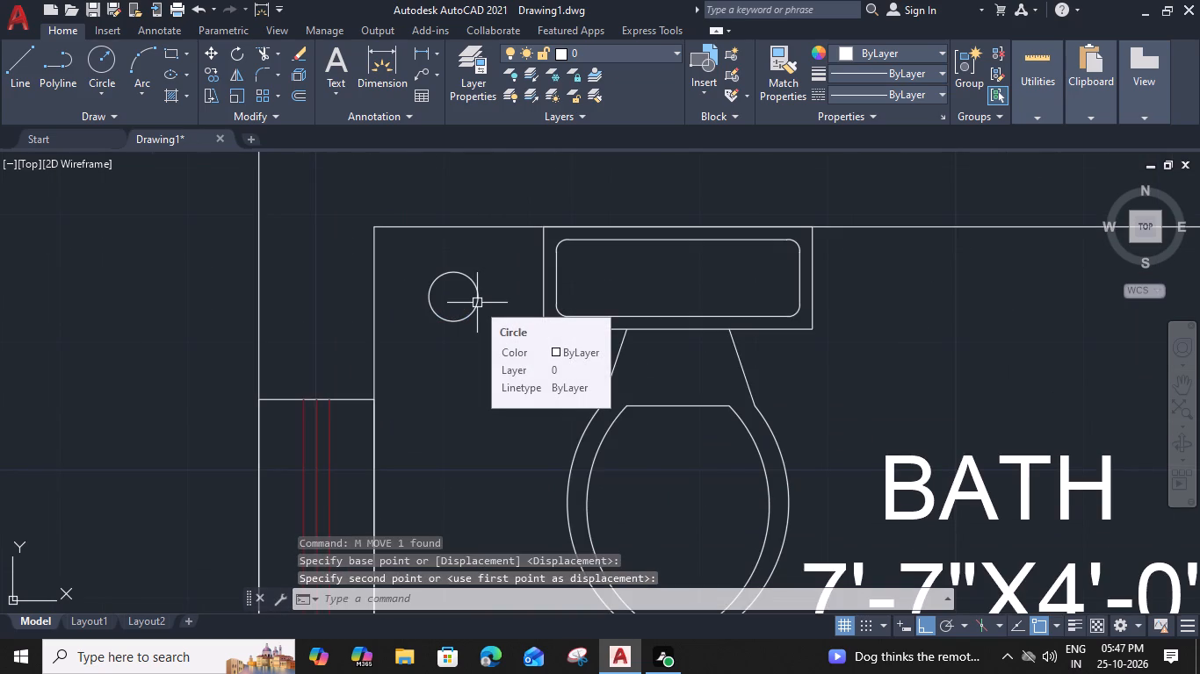
Draw a small circle in the 7'-0"X5'-8" bath, in the corner between the side wall and the toilet tank.
scroll(517, 376, down, 1)
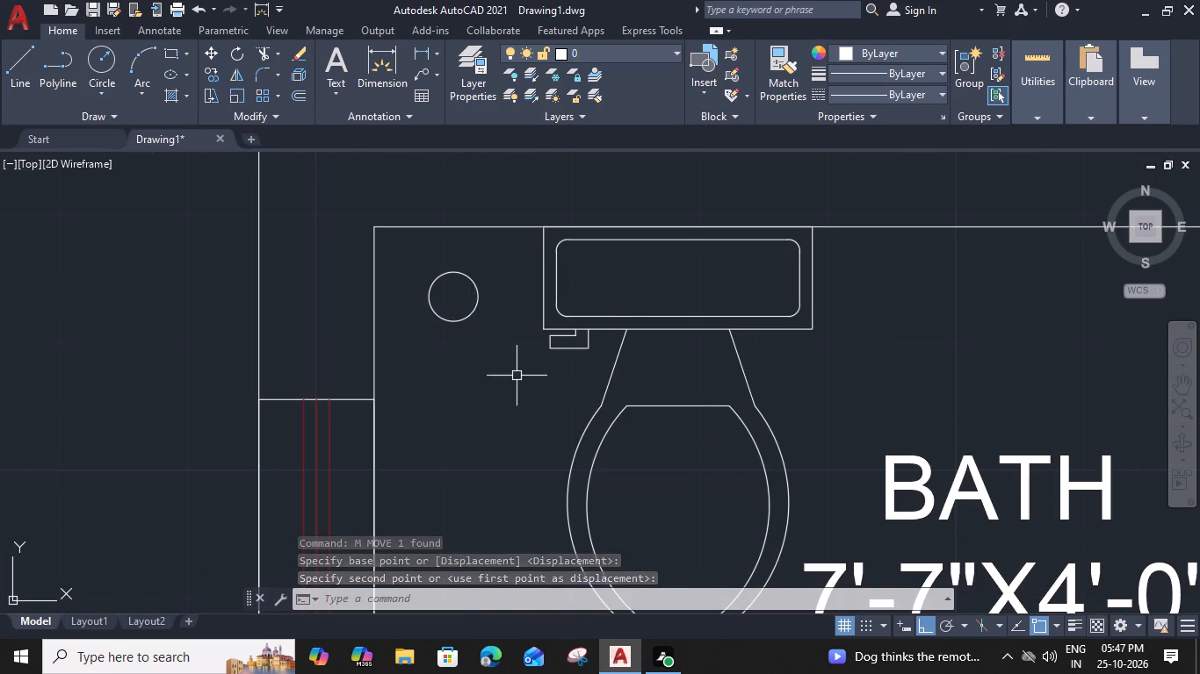
scroll(517, 376, down, 1)
scroll(702, 366, down, 1)
middle_drag(705, 364, 701, 364)
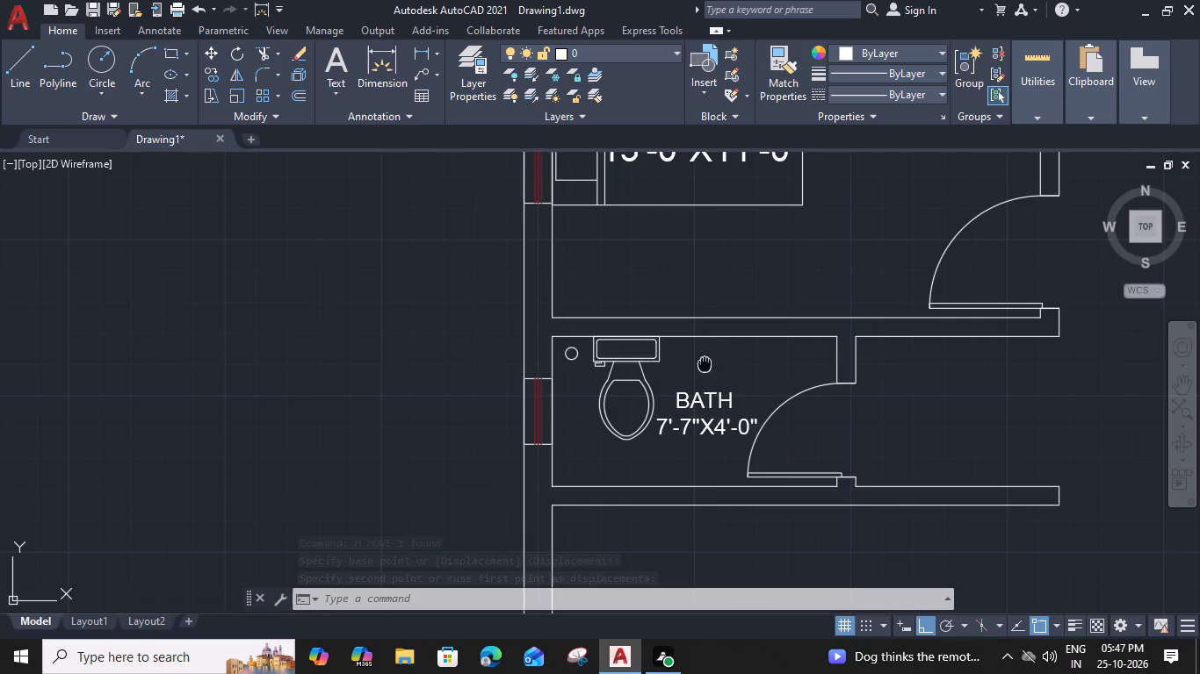
middle_drag(701, 364, 521, 466)
scroll(615, 323, down, 1)
middle_drag(745, 230, 395, 382)
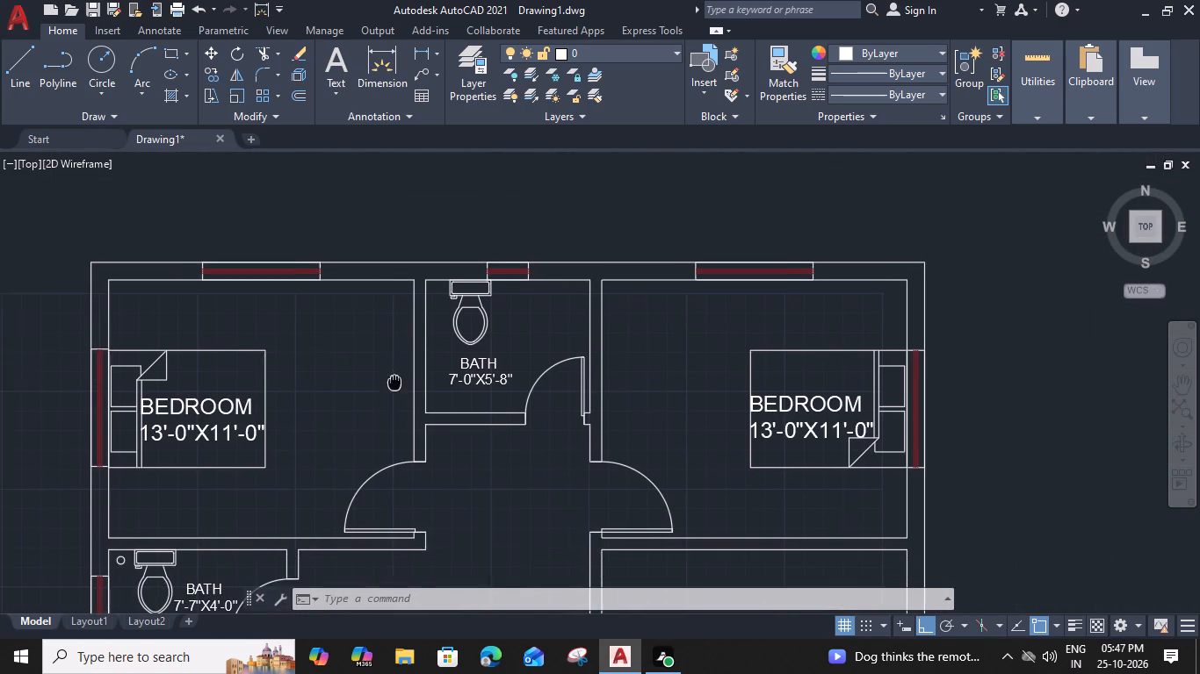
middle_drag(395, 382, 395, 381)
scroll(437, 282, up, 1)
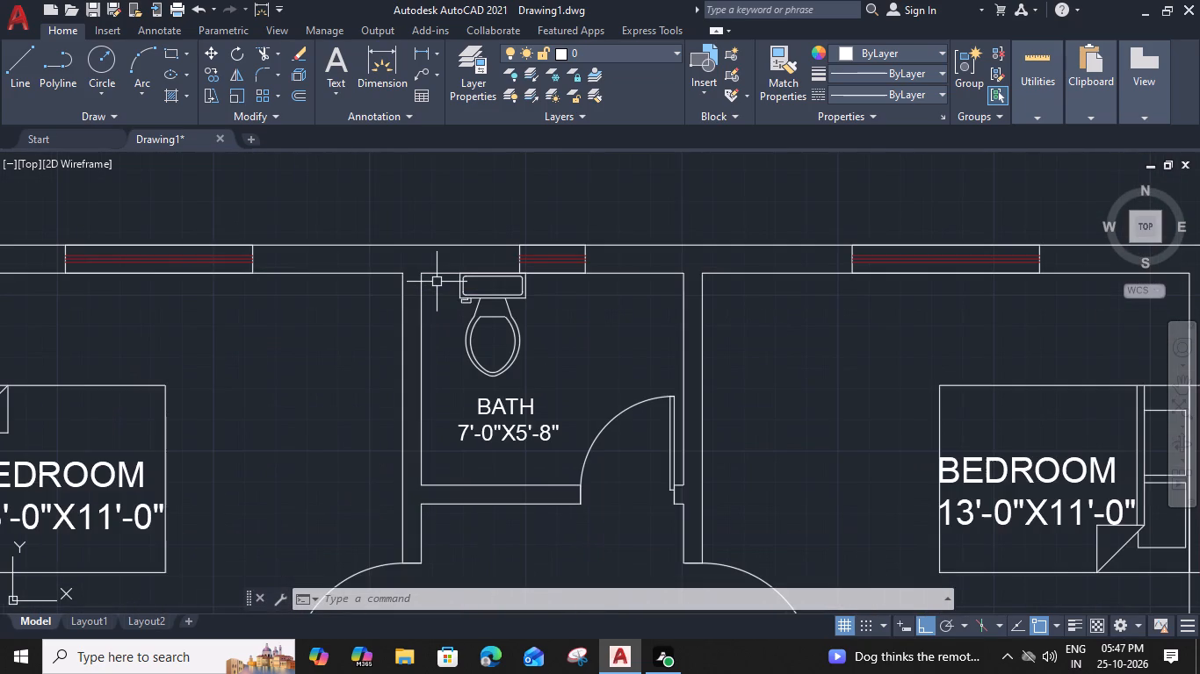
text(C)
key(space)
scroll(437, 282, up, 2)
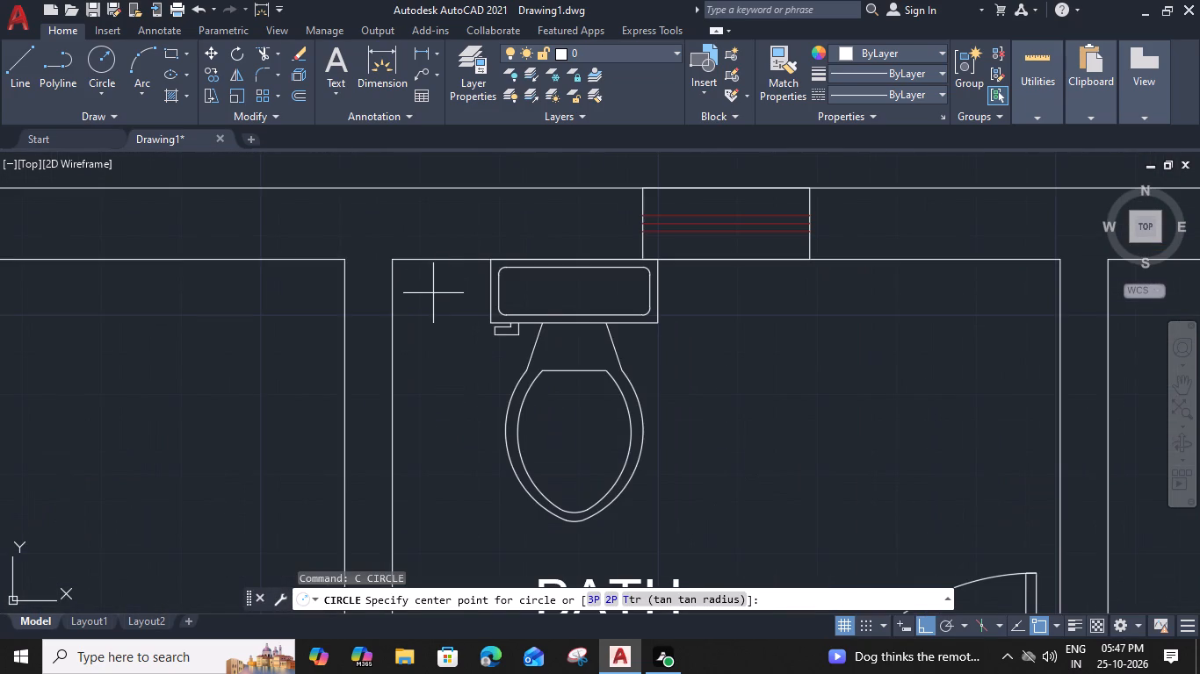
click(430, 298)
click(443, 307)
Offset both kitchen counter edge lines 2" toward the inside of the kitchen.
scroll(445, 319, down, 3)
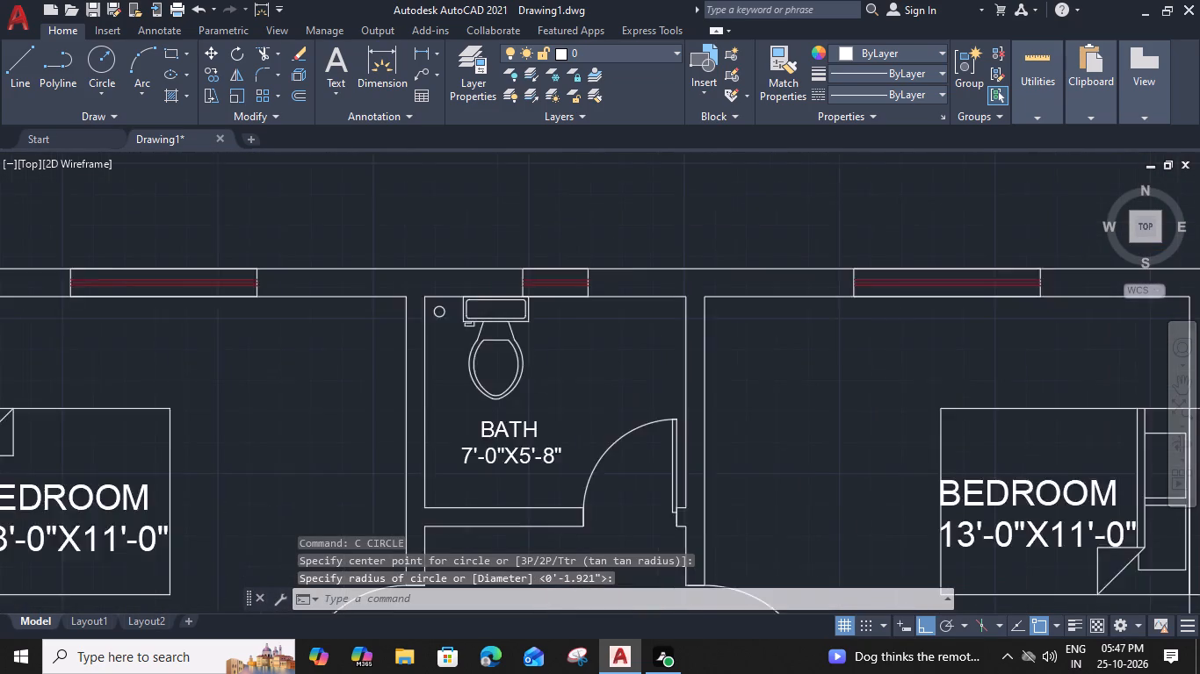
middle_drag(453, 421, 523, 304)
scroll(520, 421, down, 1)
middle_drag(502, 455, 544, 326)
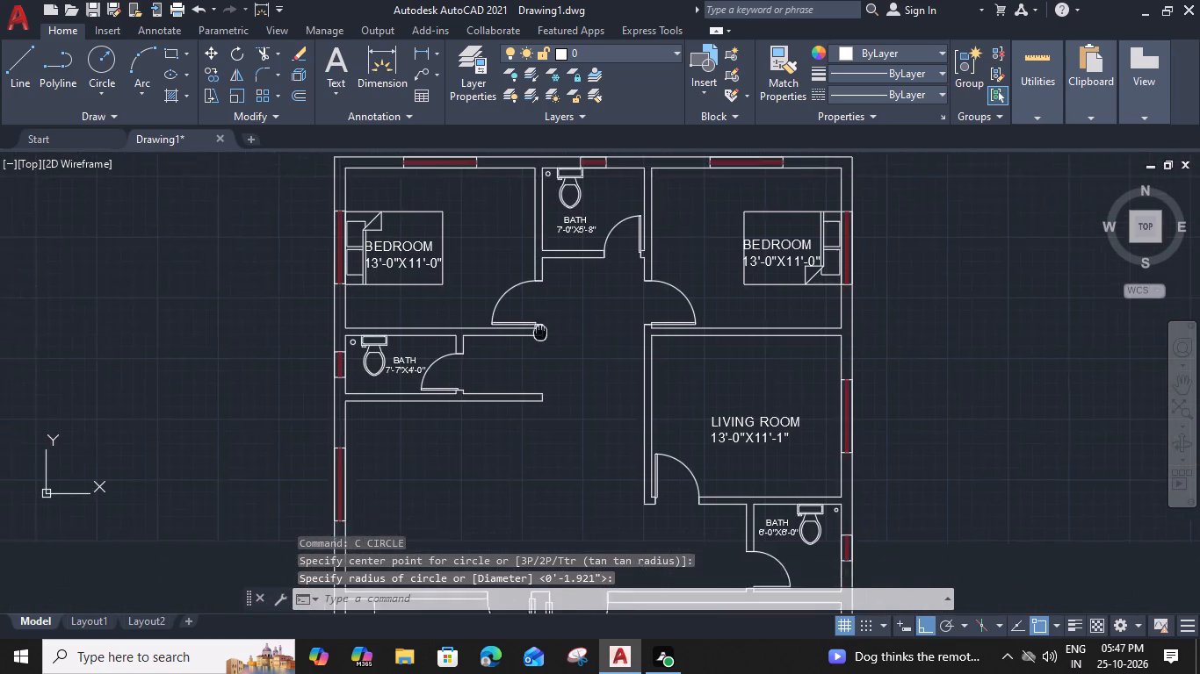
middle_drag(544, 326, 562, 294)
middle_drag(539, 444, 553, 279)
middle_drag(498, 484, 510, 434)
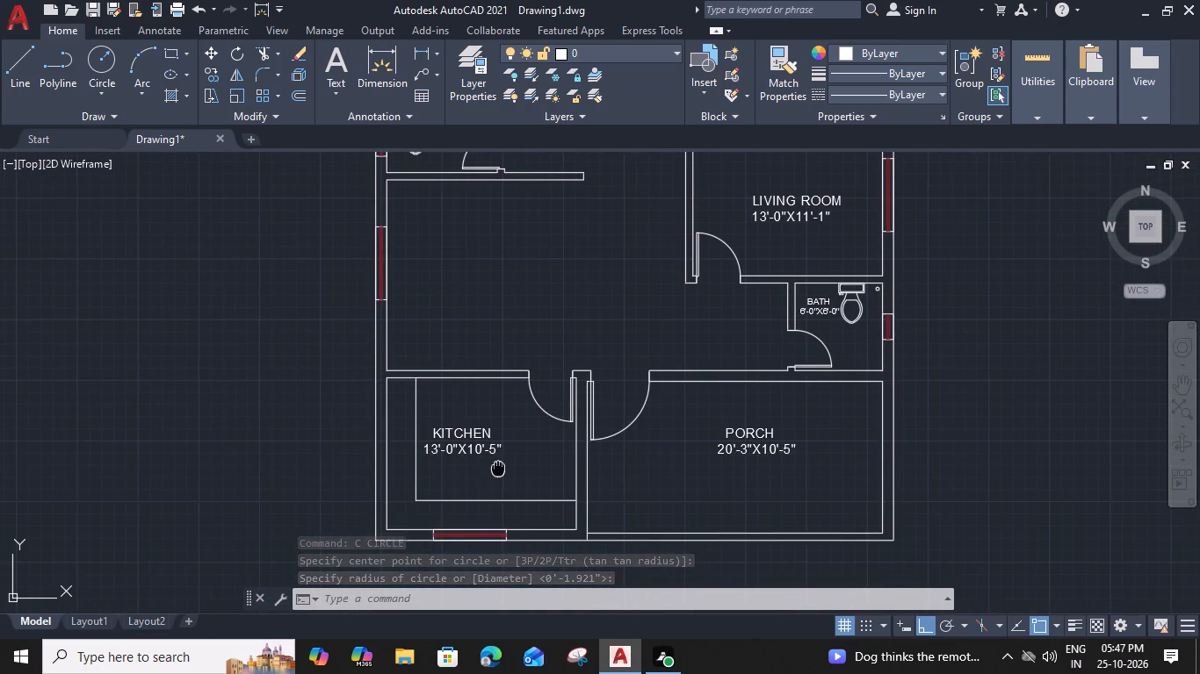
middle_drag(510, 434, 529, 382)
scroll(521, 393, up, 2)
click(502, 411)
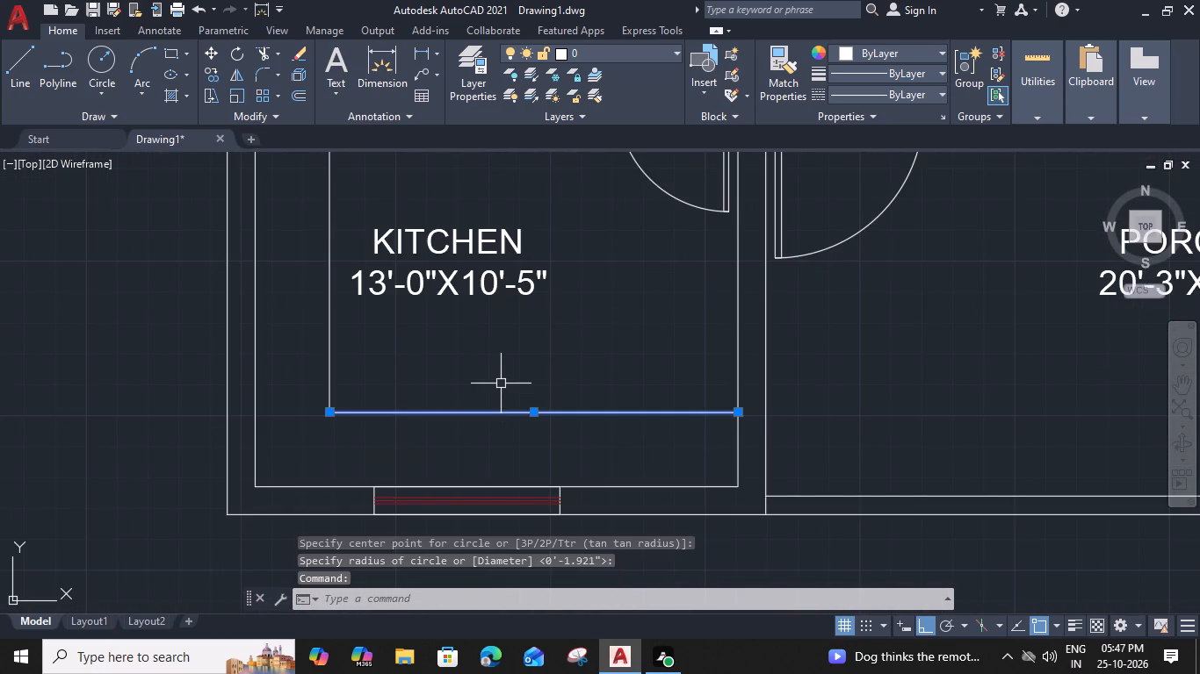
text(O 2")
key(Return)
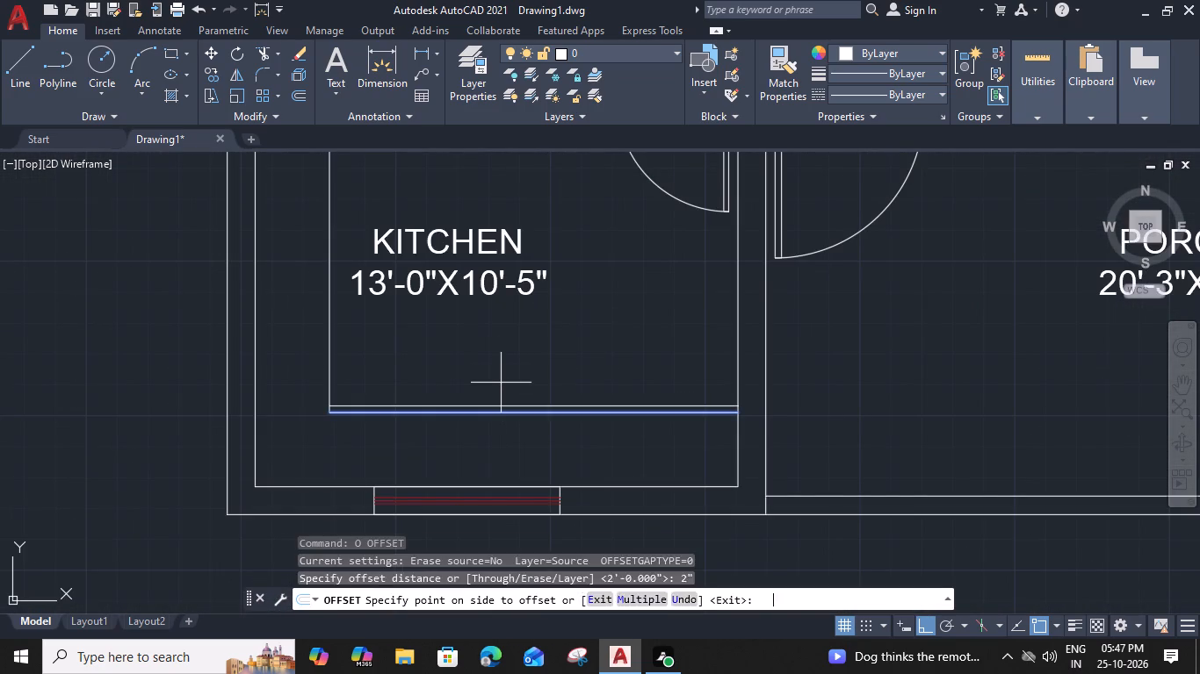
click(502, 359)
click(329, 376)
click(374, 379)
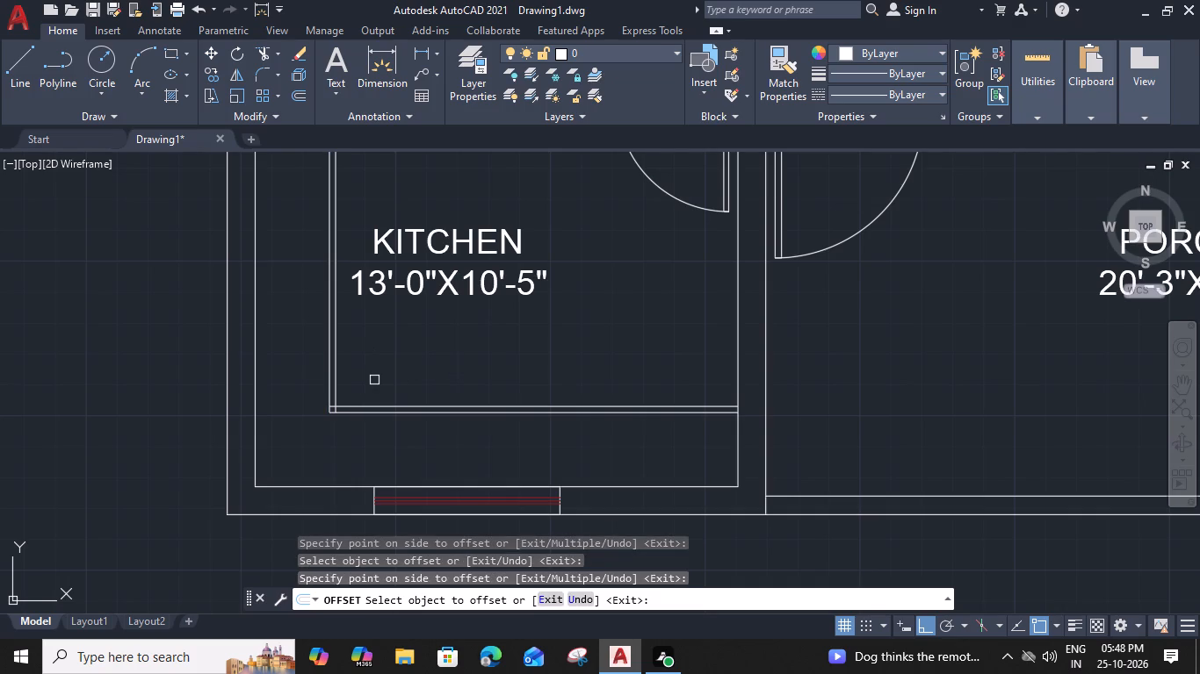
key(Escape)
Trim the overlapping ends of the two offset counter lines so they meet in a clean inner corner.
text(TR)
key(space)
scroll(343, 414, up, 1)
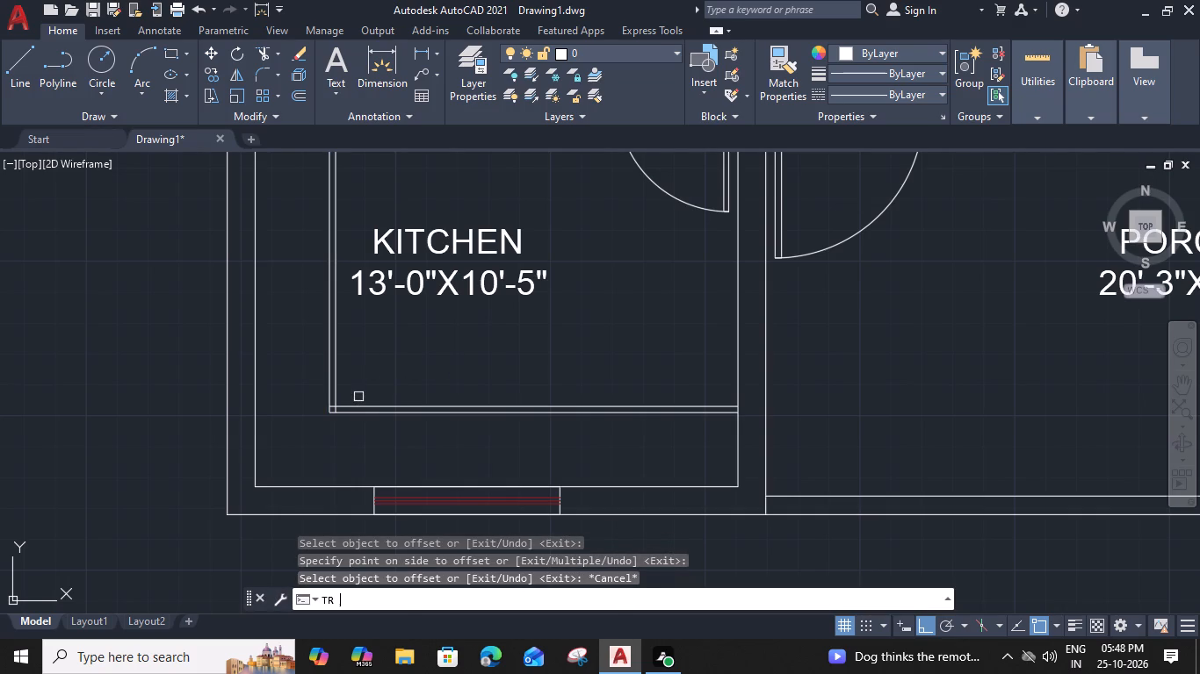
scroll(358, 397, up, 3)
click(303, 378)
click(314, 397)
key(Escape)
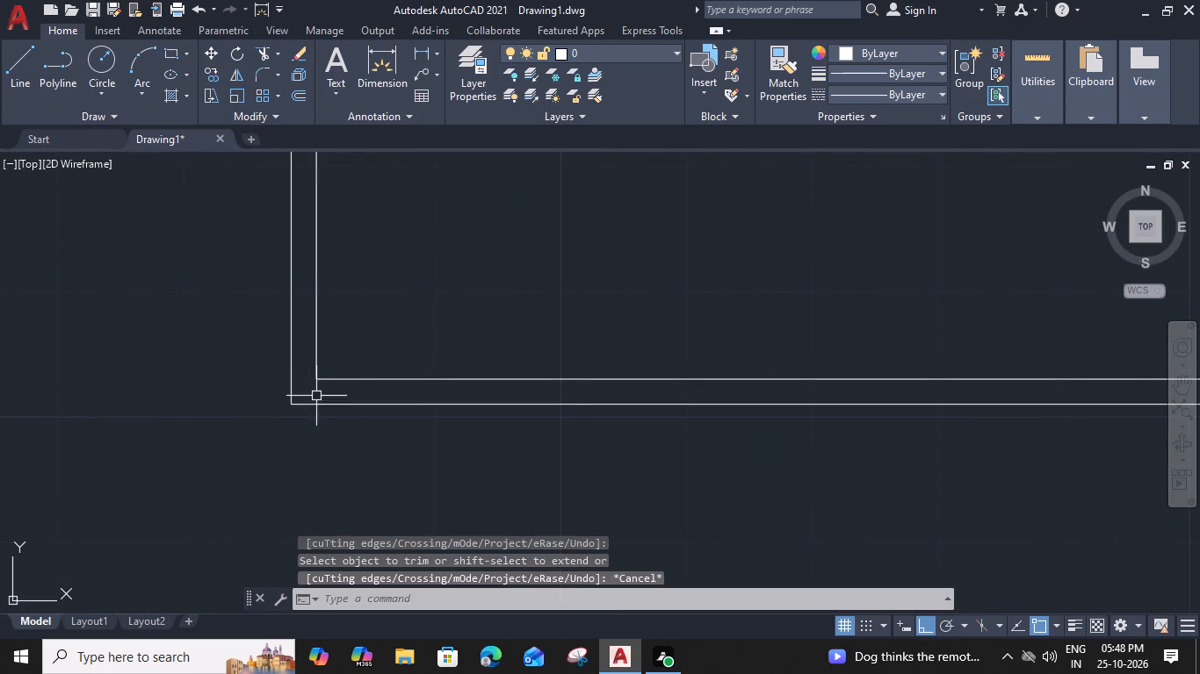
Load the ACAD_ISO02W100 (ISO dash) linetype into the drawing.
click(332, 364)
click(309, 390)
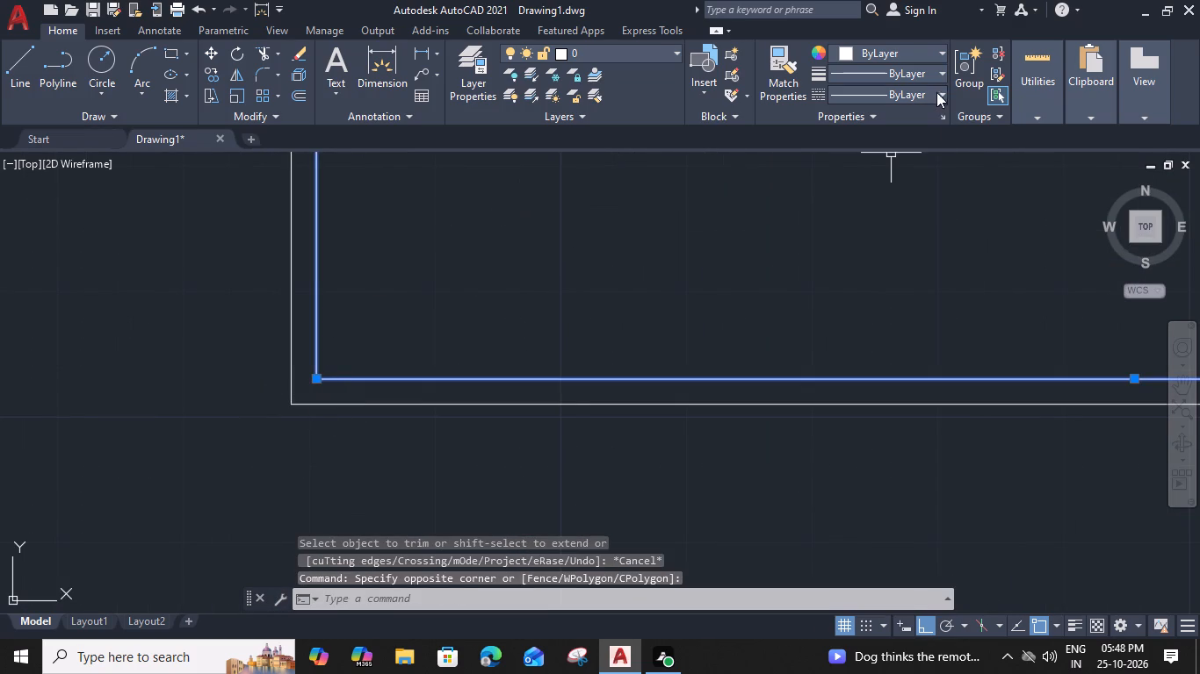
click(936, 91)
click(910, 171)
click(934, 93)
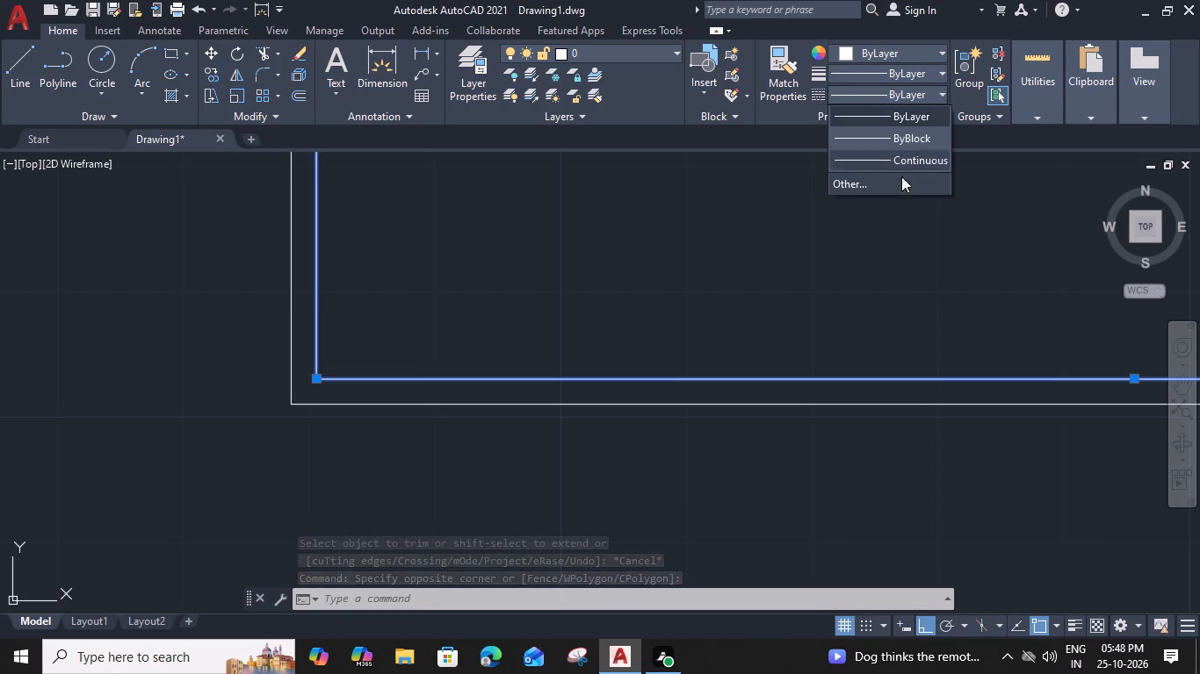
click(898, 186)
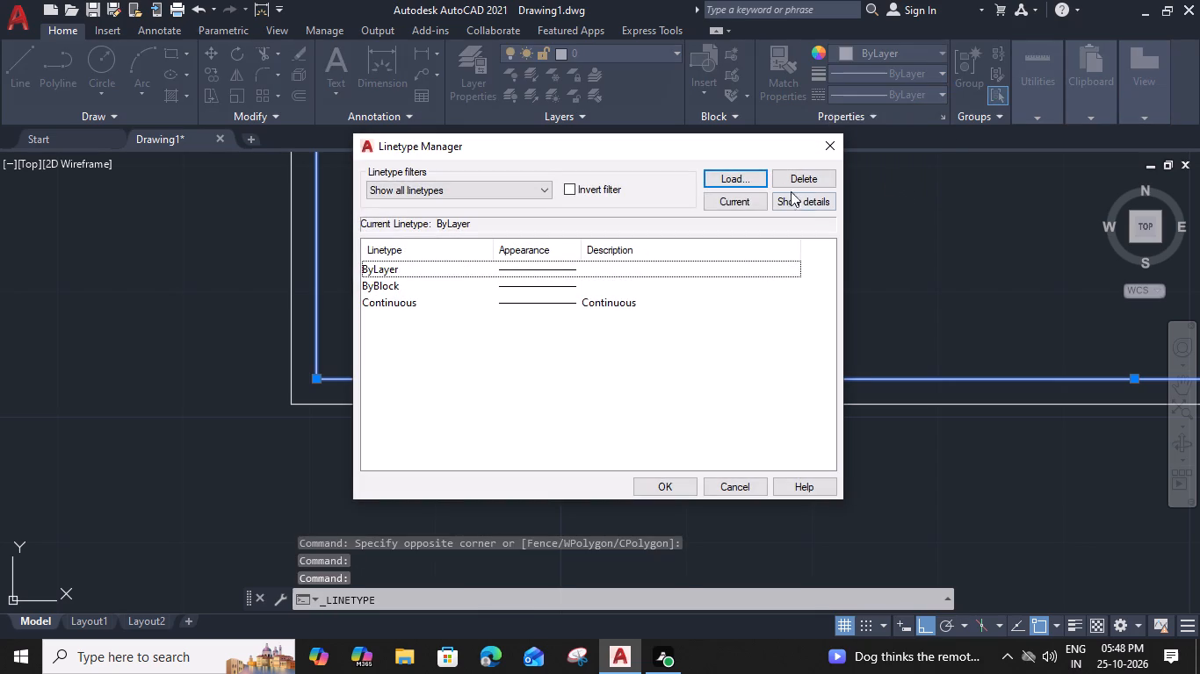
click(741, 177)
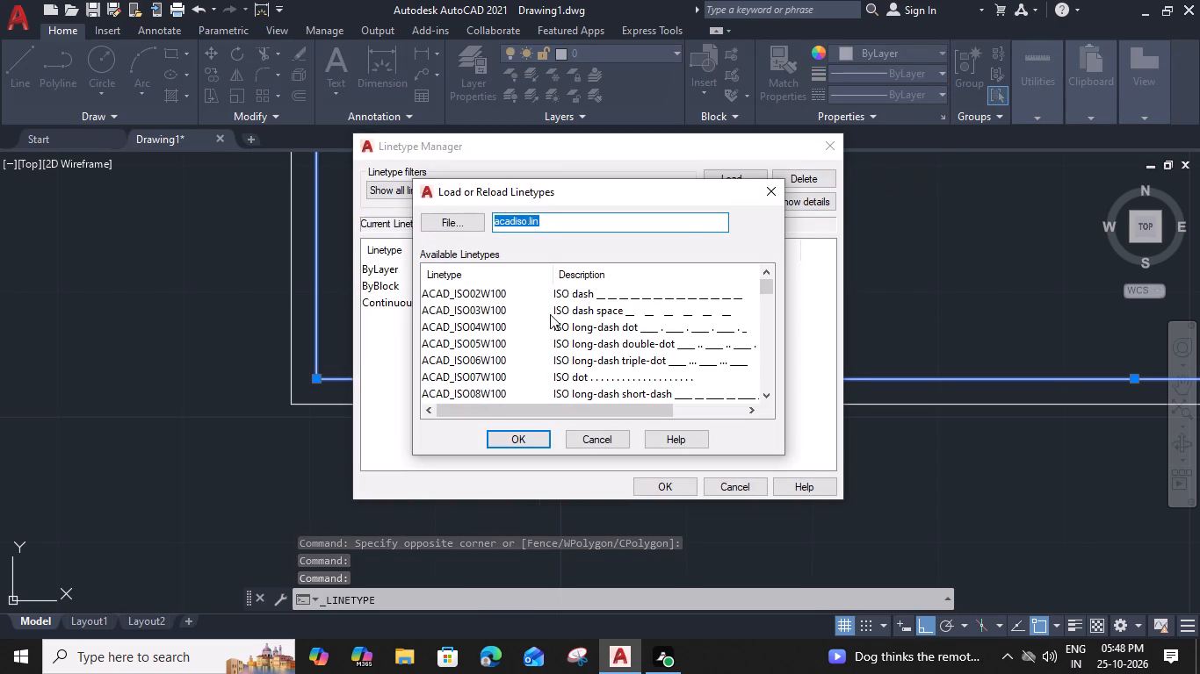
click(565, 290)
click(520, 441)
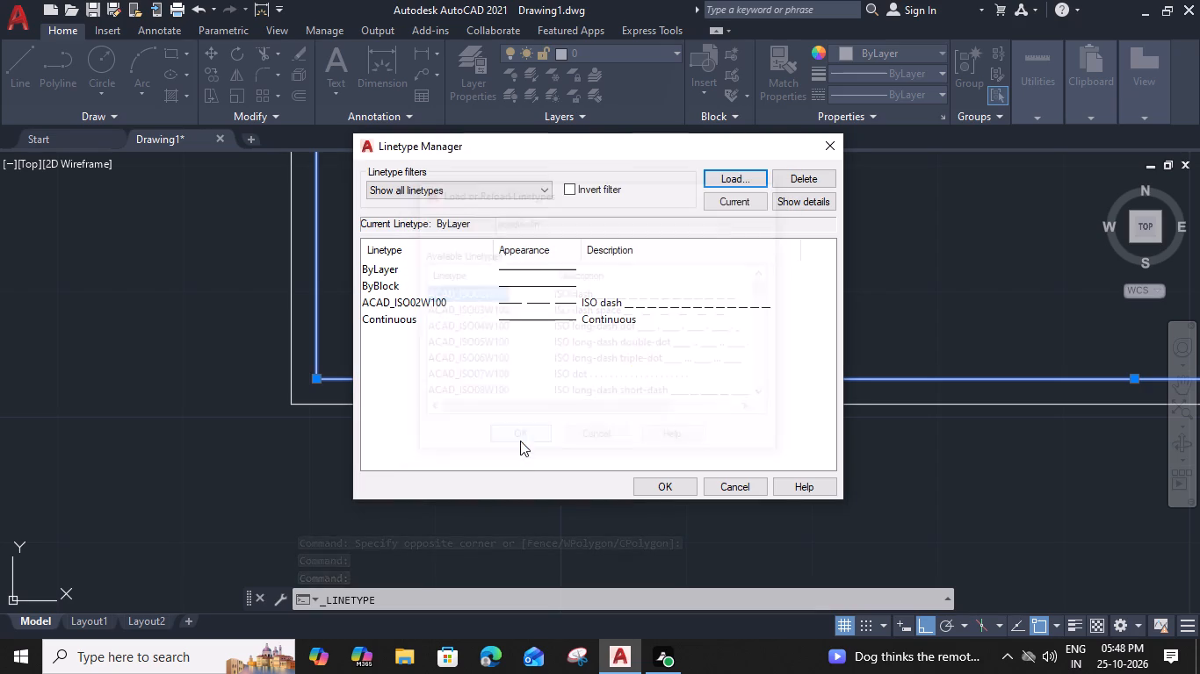
click(664, 493)
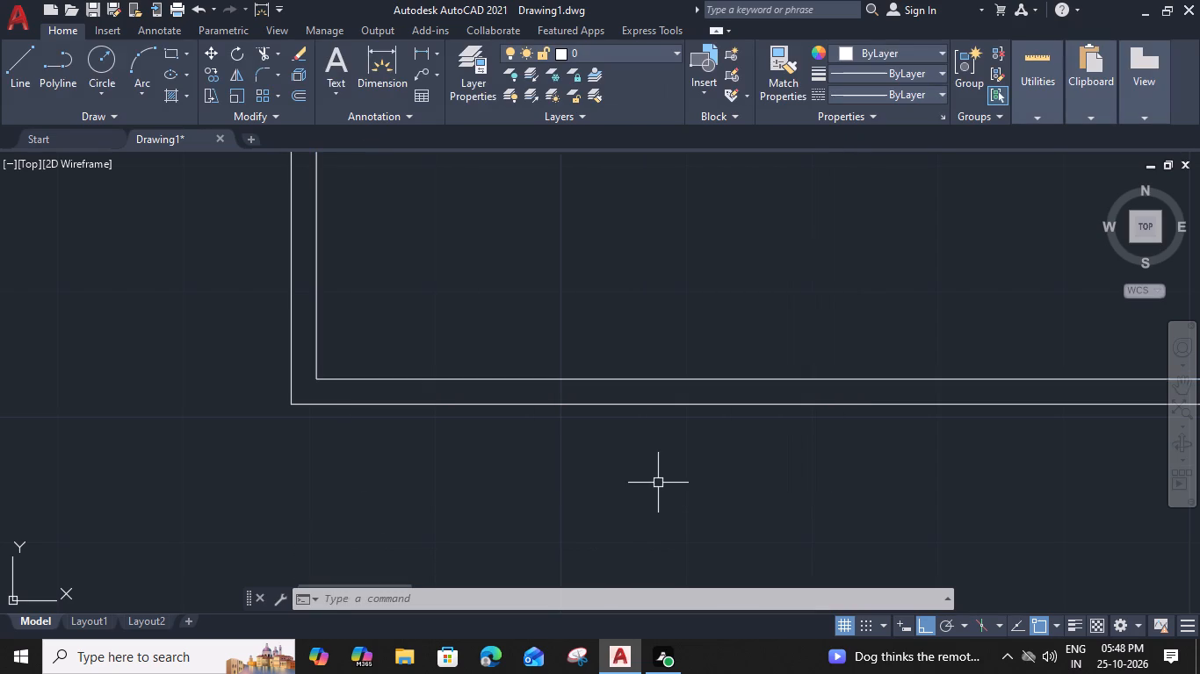
Apply the ACAD_ISO02W100 linetype to the two inner offset lines of the kitchen counter.
click(335, 348)
click(302, 381)
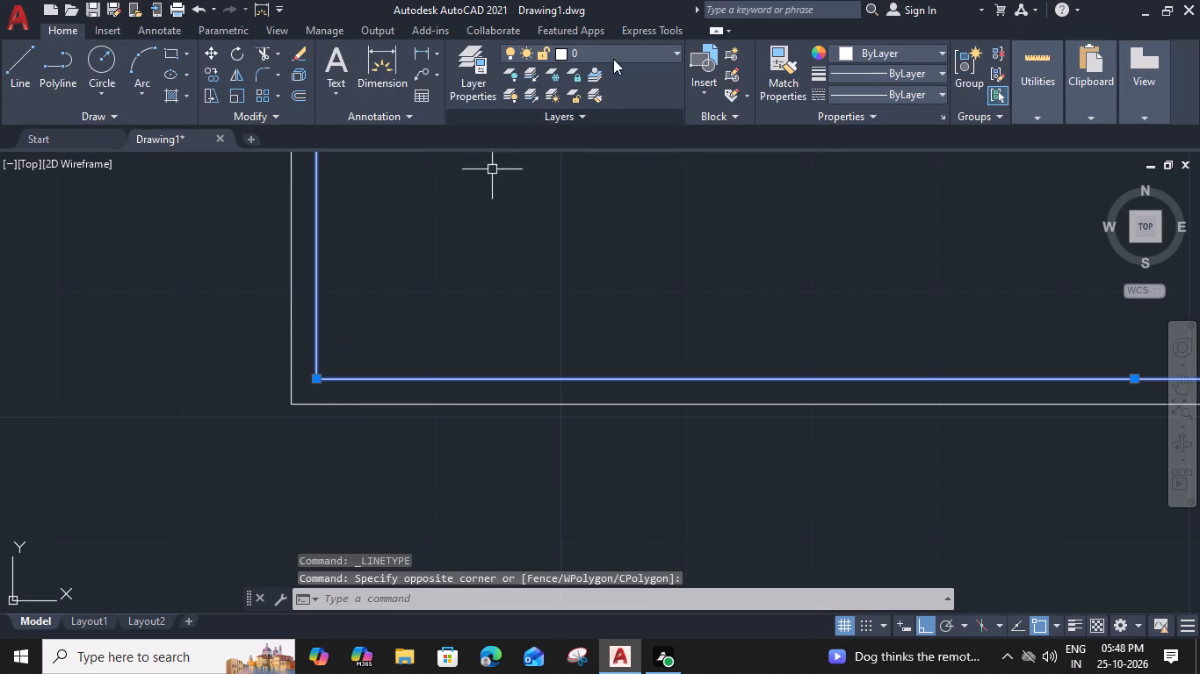
click(929, 97)
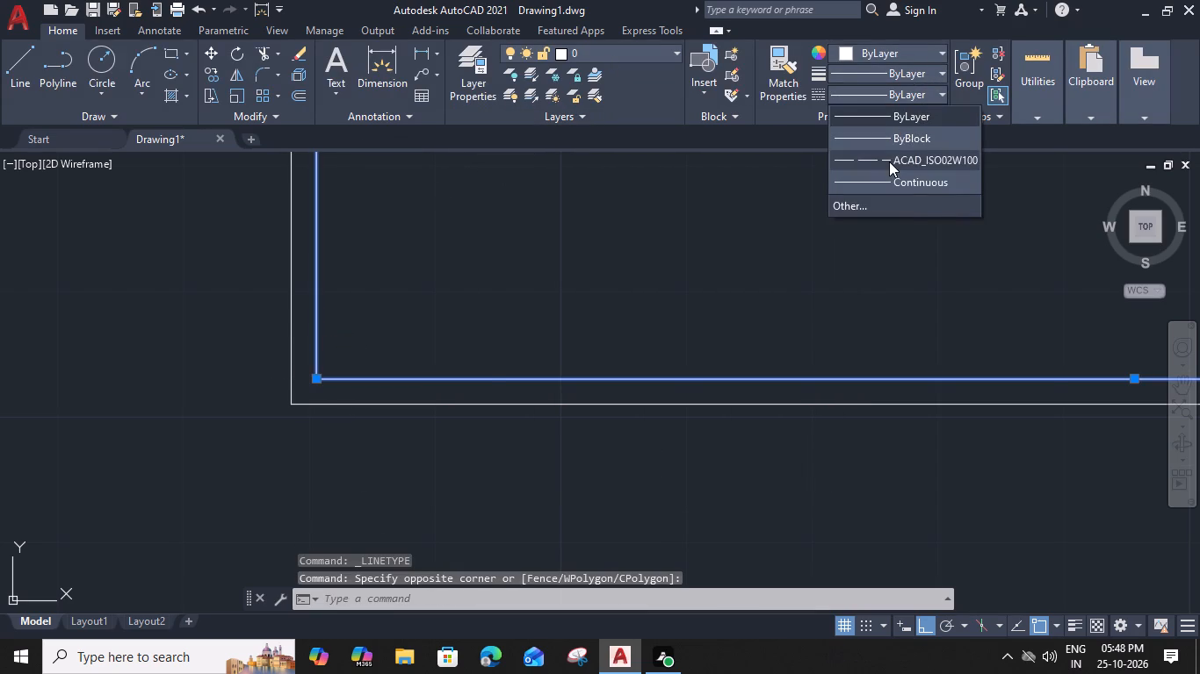
click(889, 161)
scroll(537, 255, down, 4)
middle_drag(567, 240, 547, 320)
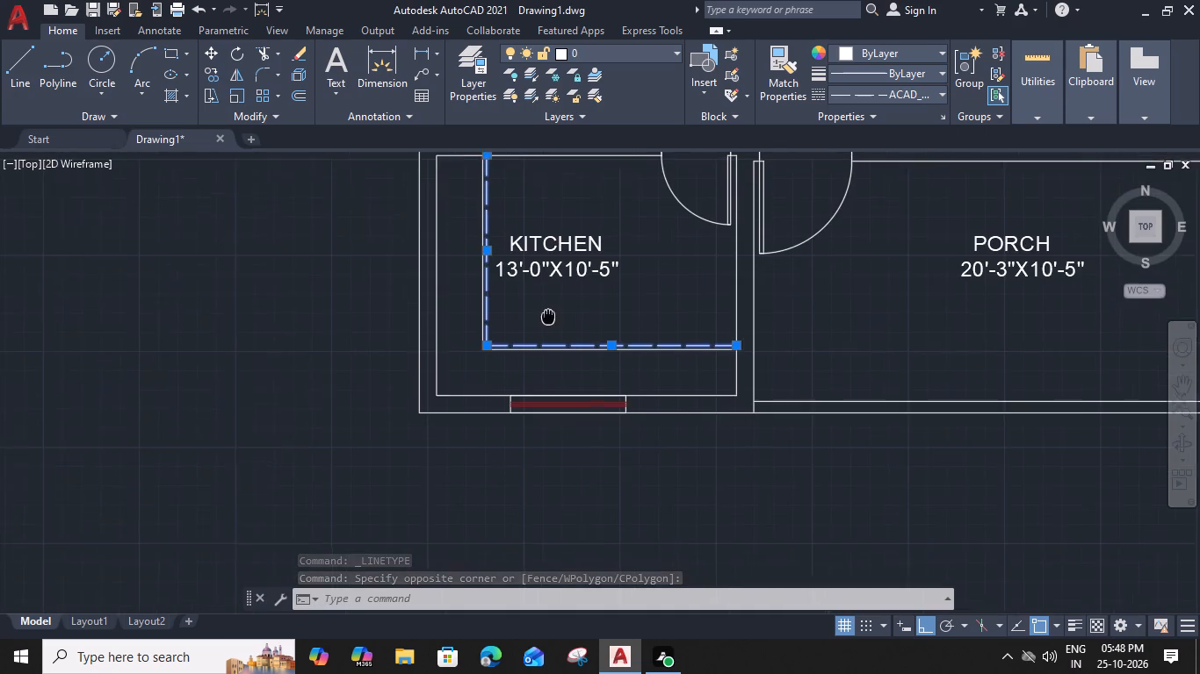
middle_drag(547, 320, 539, 349)
key(Escape)
Move the KITCHEN label horizontally away from the dashed counter line, toward the middle of the clear floor area.
click(597, 308)
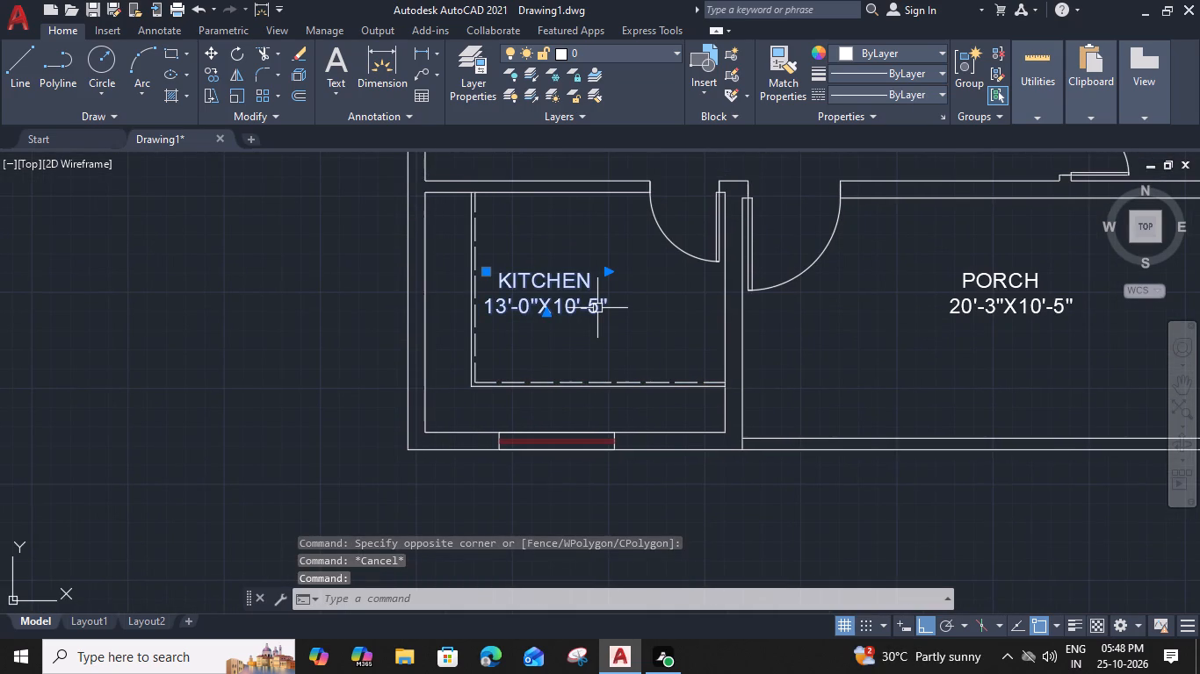
text(M)
key(space)
click(604, 319)
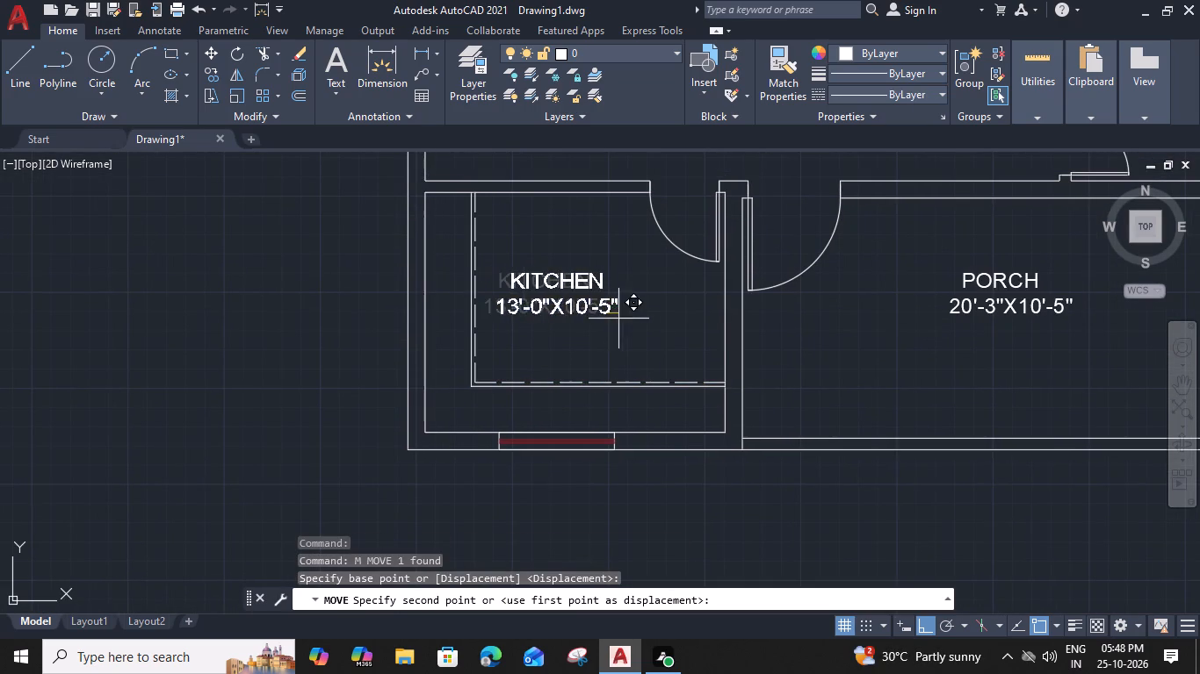
click(637, 320)
Extend the inner line of the porch's outer side wall to the outer front wall line.
scroll(576, 309, down, 1)
middle_drag(761, 283, 647, 283)
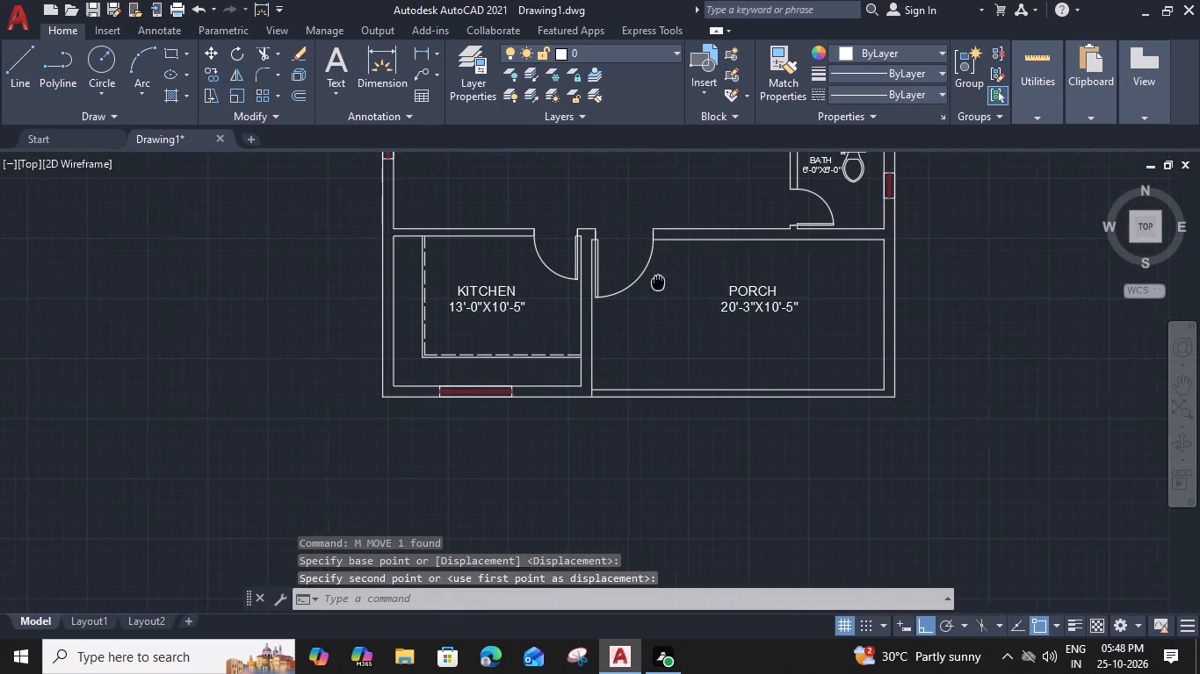
middle_drag(647, 283, 639, 283)
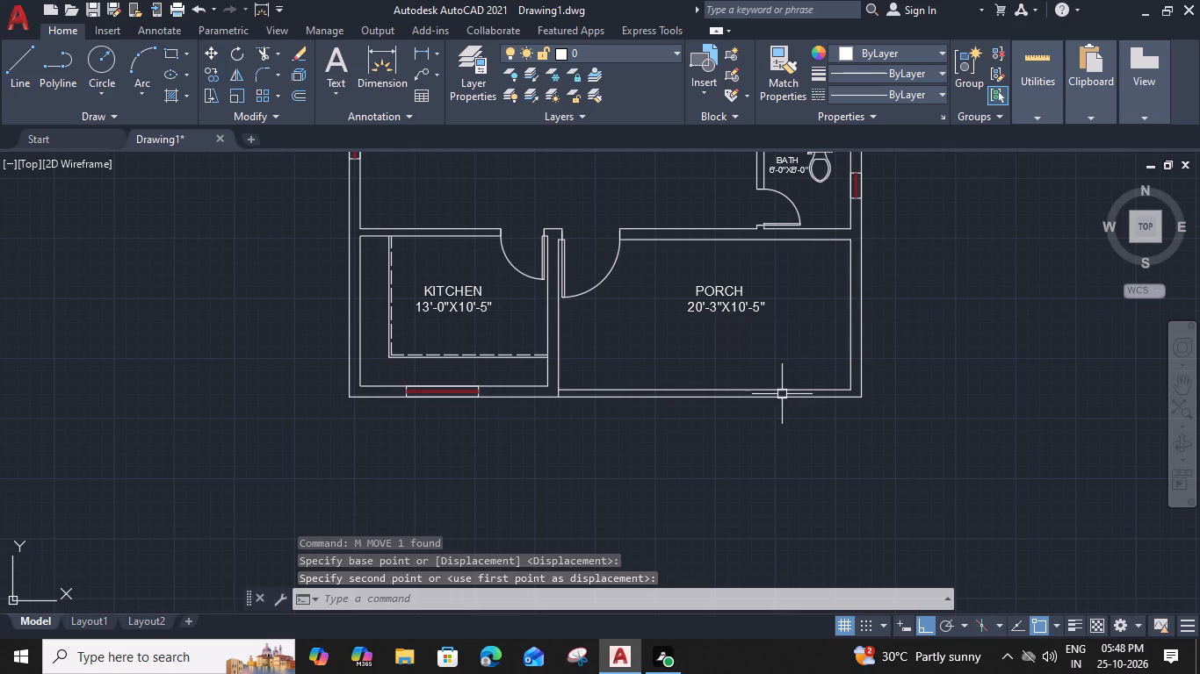
text(EX)
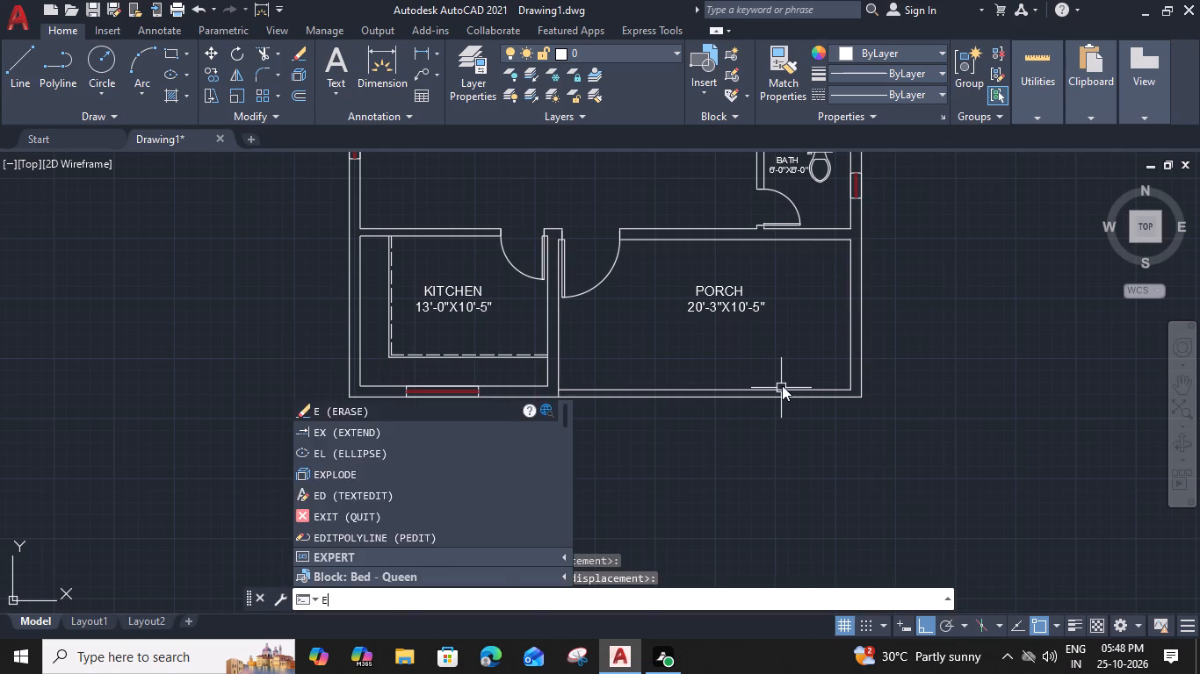
key(space)
click(851, 371)
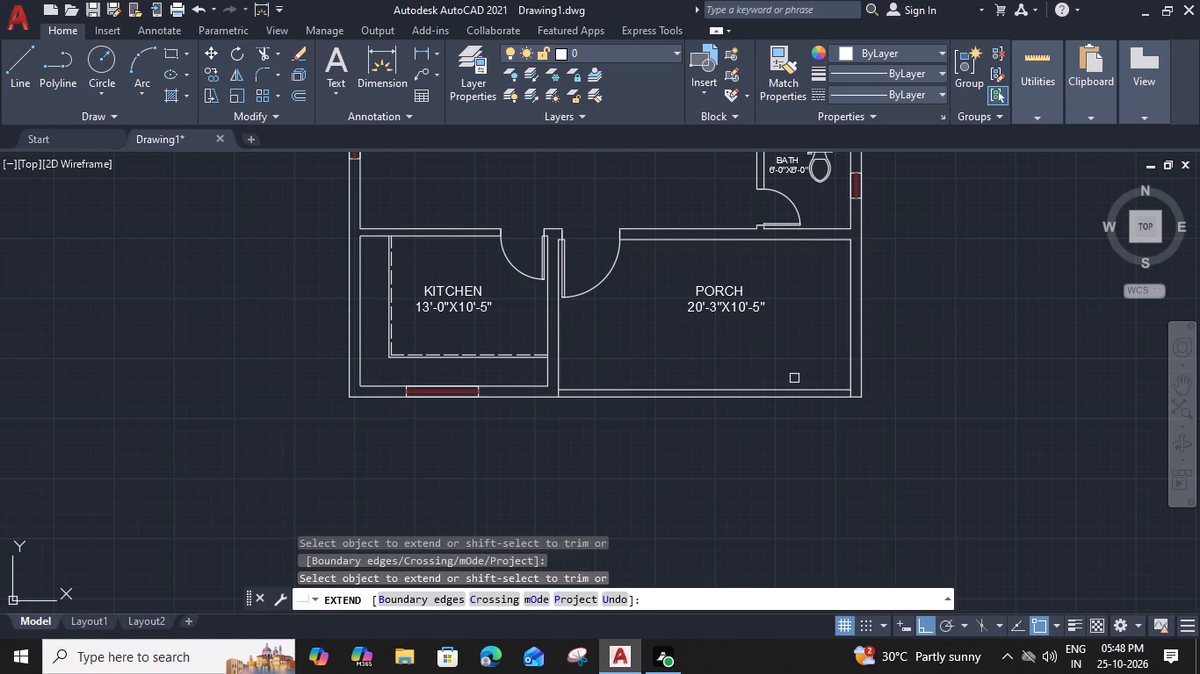
Trim away both front wall lines across the porch, leaving its front side open.
click(779, 376)
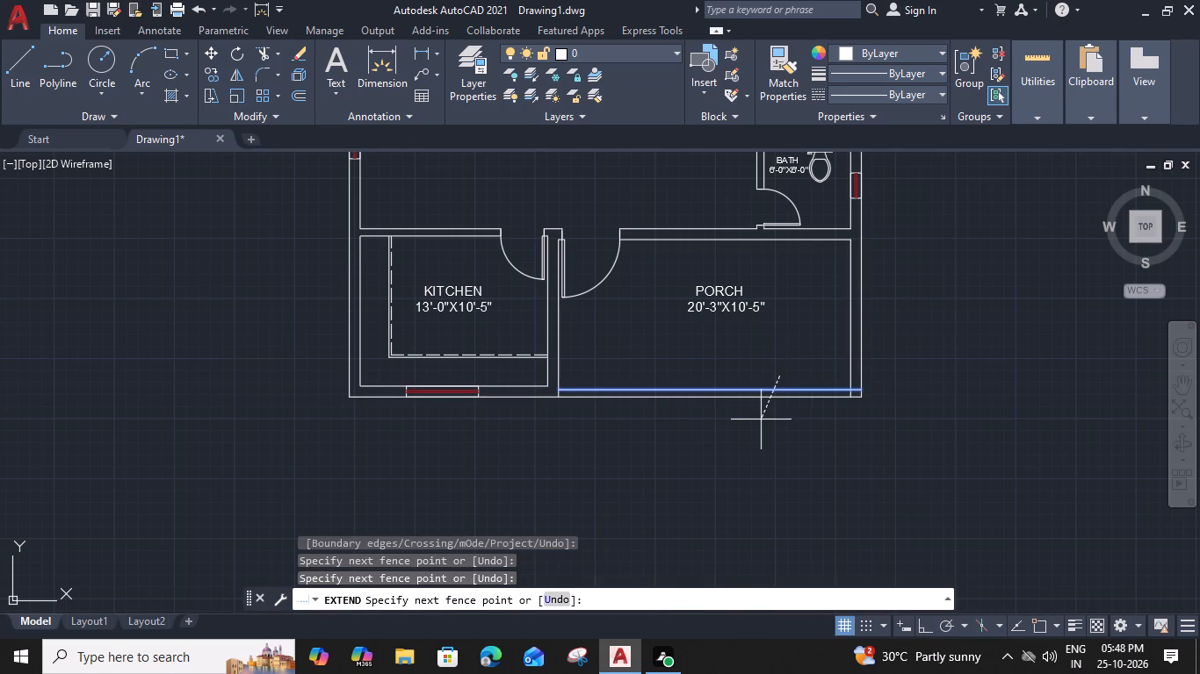
shift+click(760, 419)
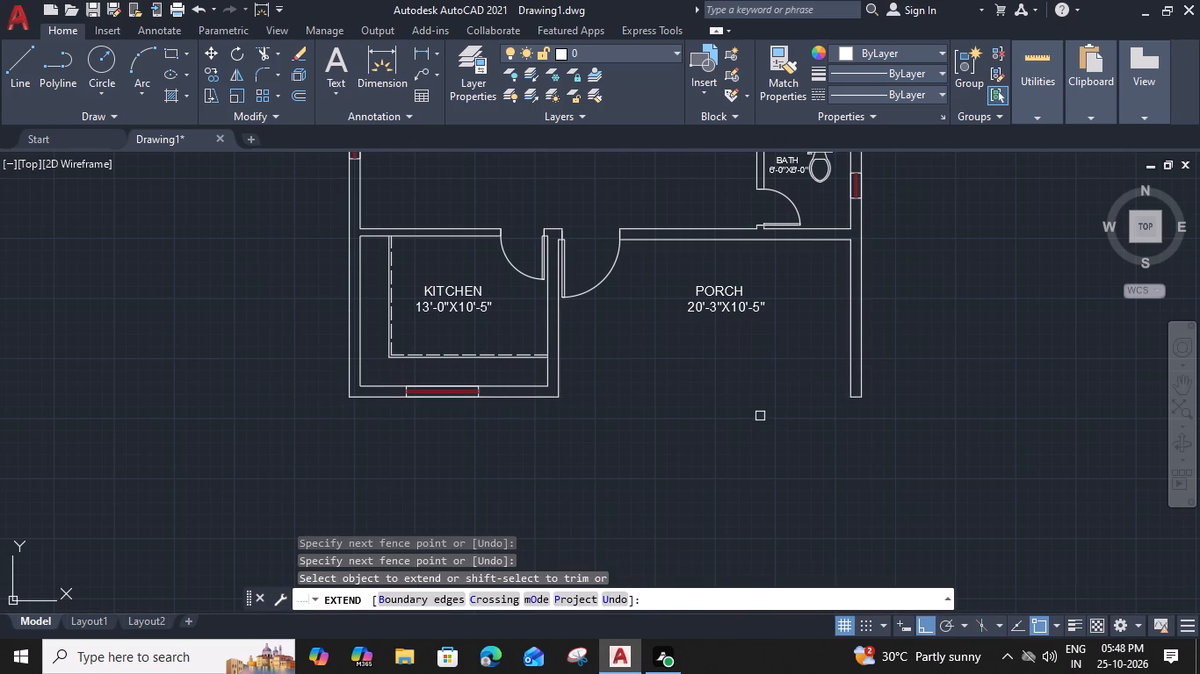
key(Escape)
Draw a line across the porch's open front, from the kitchen's outer wall corner to the side wall's inner line end.
key(l)
key(space)
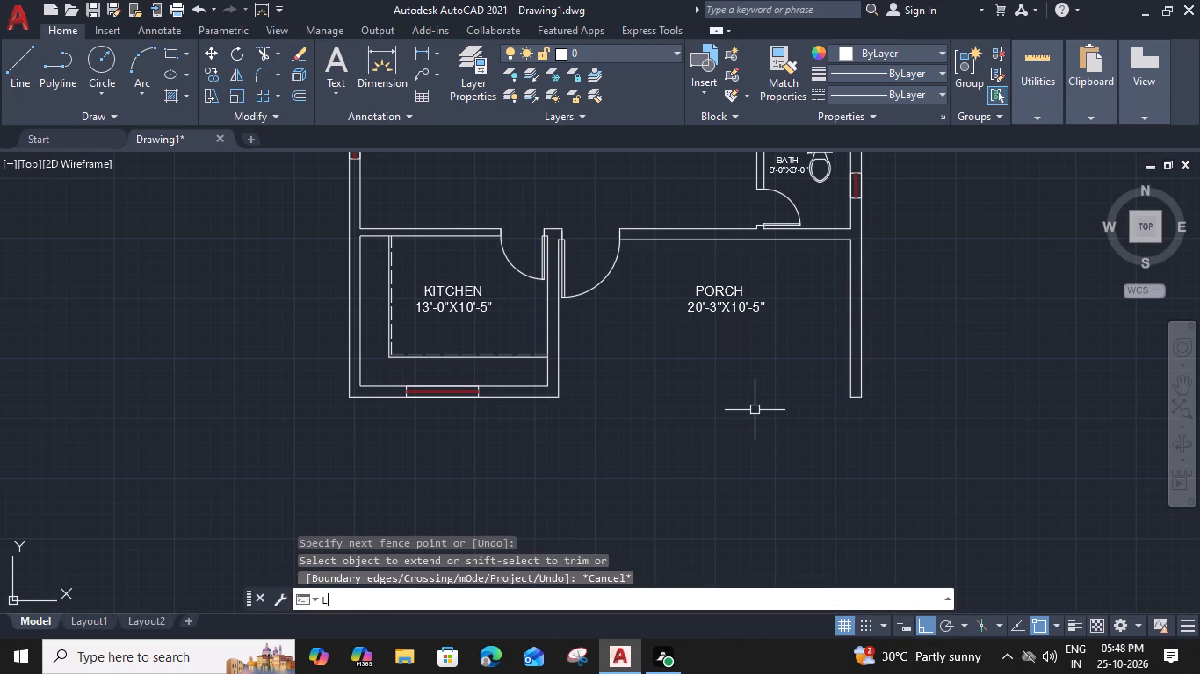
click(560, 396)
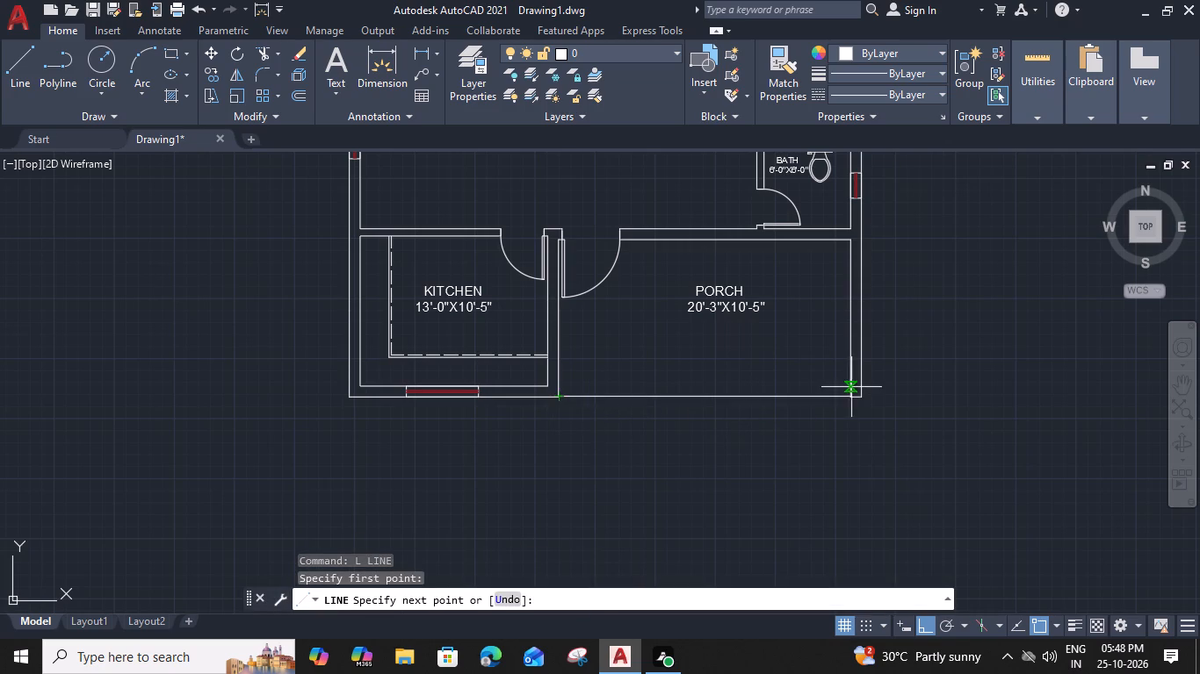
click(852, 396)
key(space)
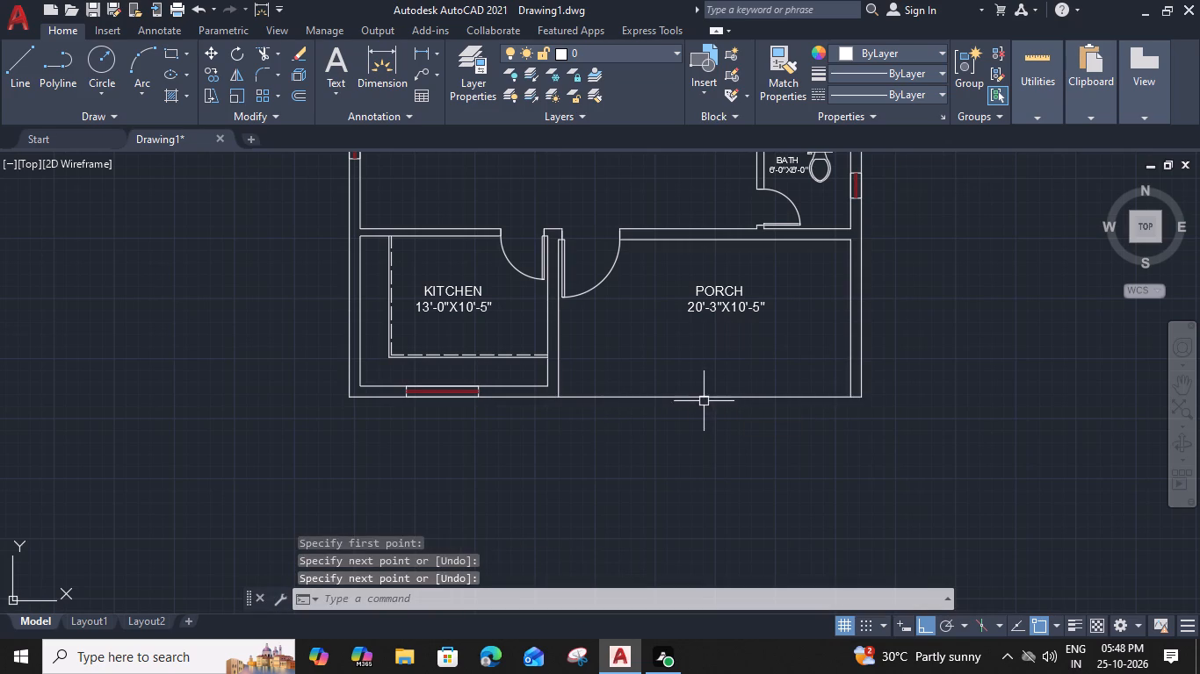
Offset the porch front line outward three times in succession at 11" spacing to form the entrance steps.
click(704, 399)
key(o)
key(space)
text(11")
key(Return)
click(689, 457)
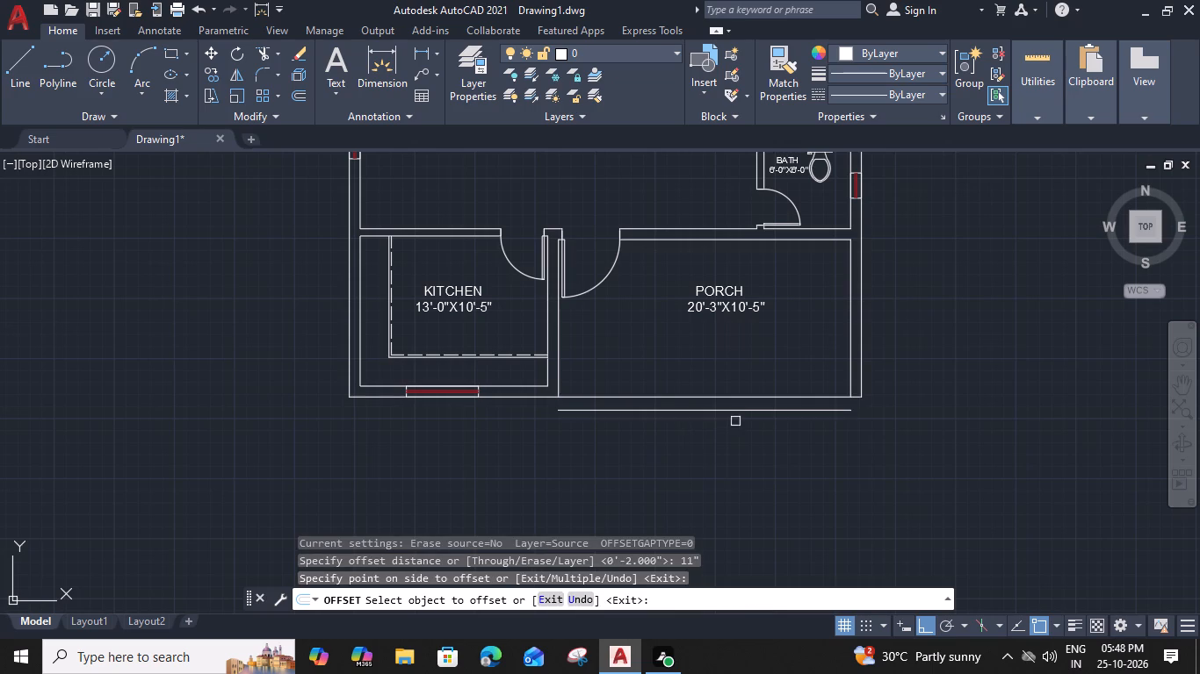
click(739, 412)
click(739, 463)
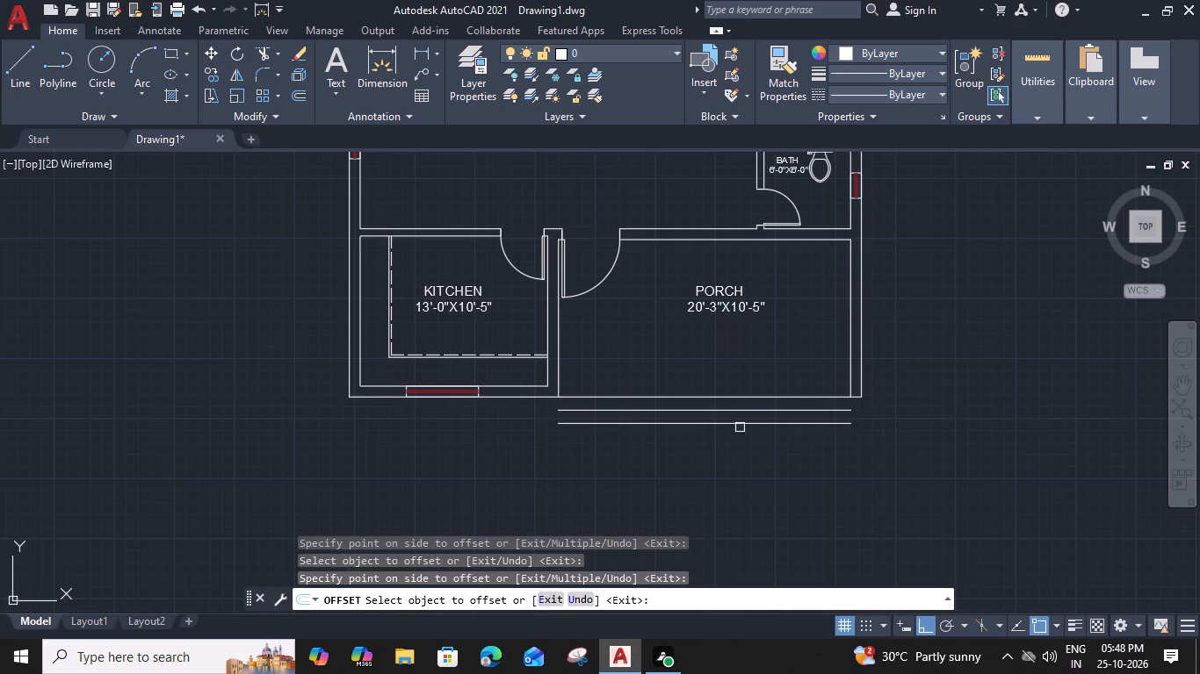
click(740, 427)
click(740, 471)
key(Escape)
Offset the porch front line 1" outward, toward the steps.
middle_drag(926, 438, 877, 432)
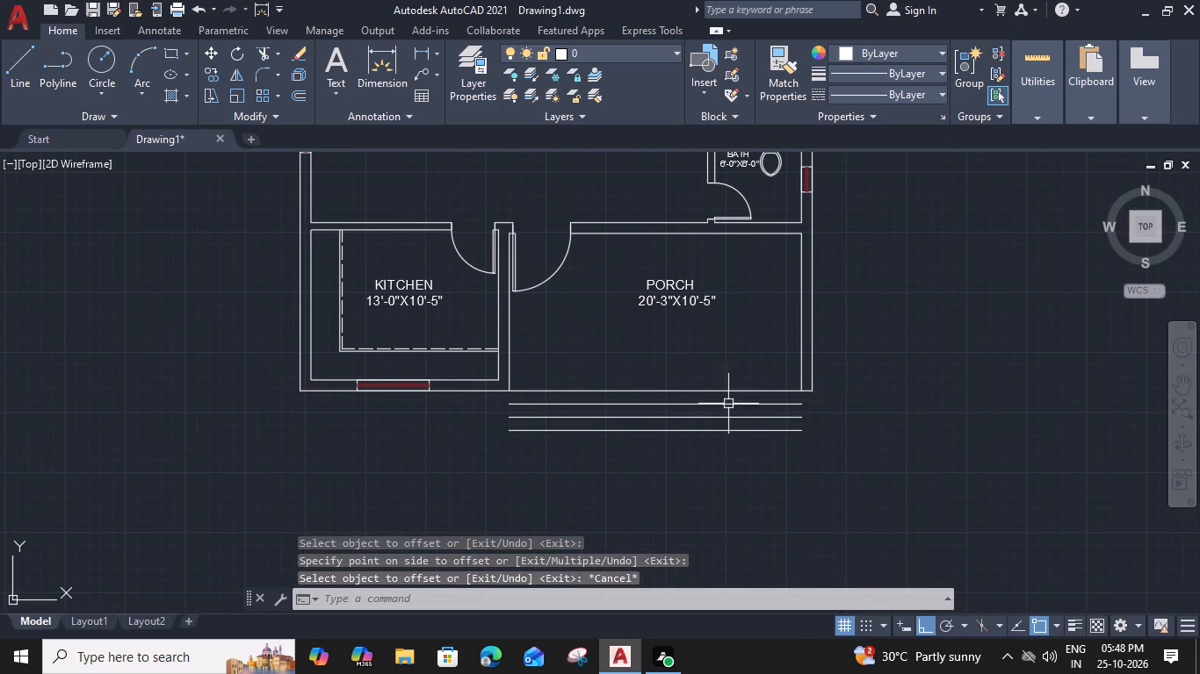
scroll(724, 394, up, 1)
click(724, 392)
text(O 1")
key(Return)
click(711, 427)
key(Escape)
Apply the ACAD_ISO02W100 linetype to the new line just outside the porch front line.
scroll(711, 394, up, 2)
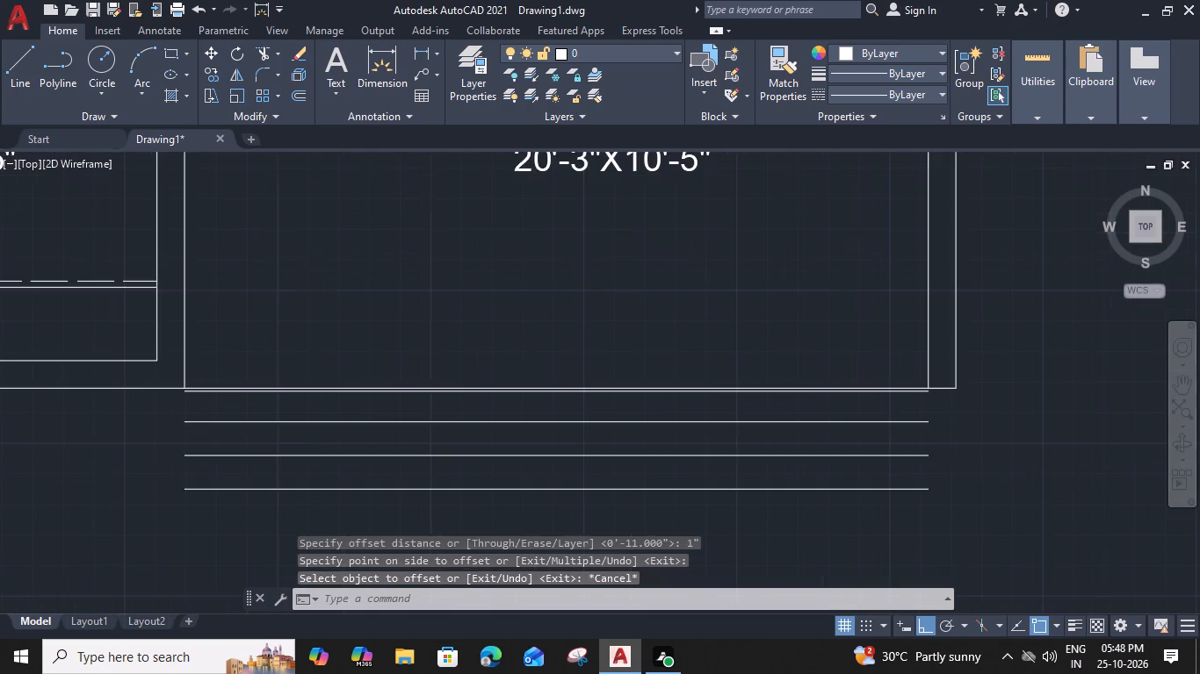
click(711, 391)
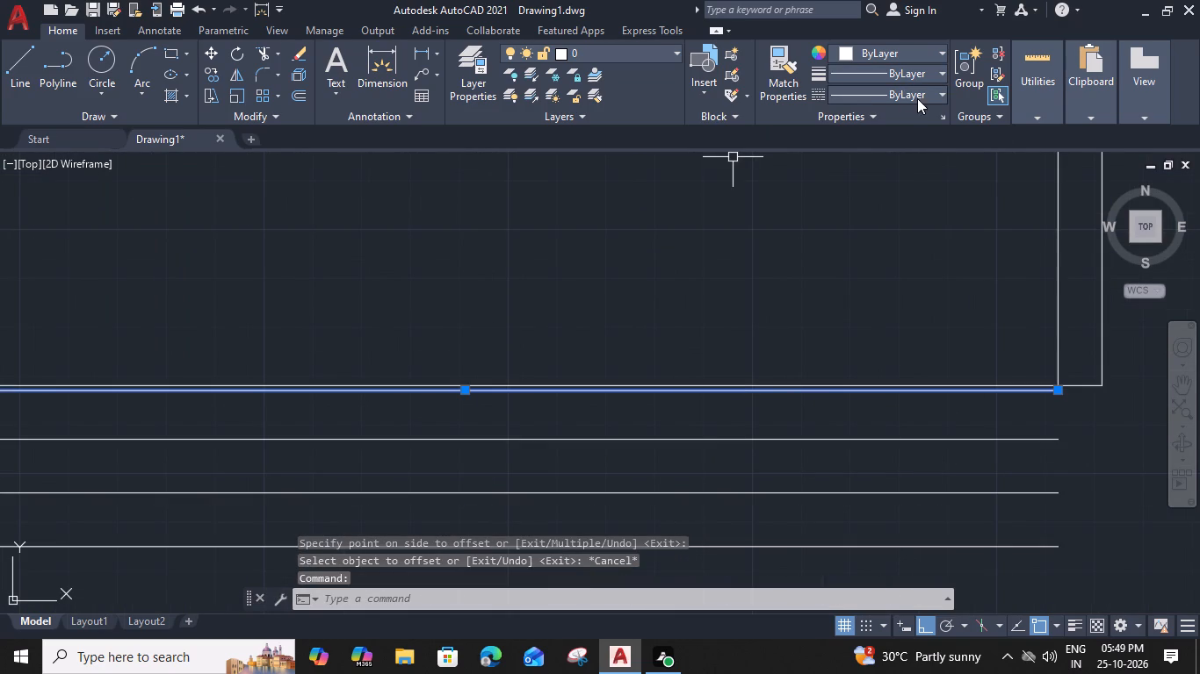
click(917, 98)
click(916, 156)
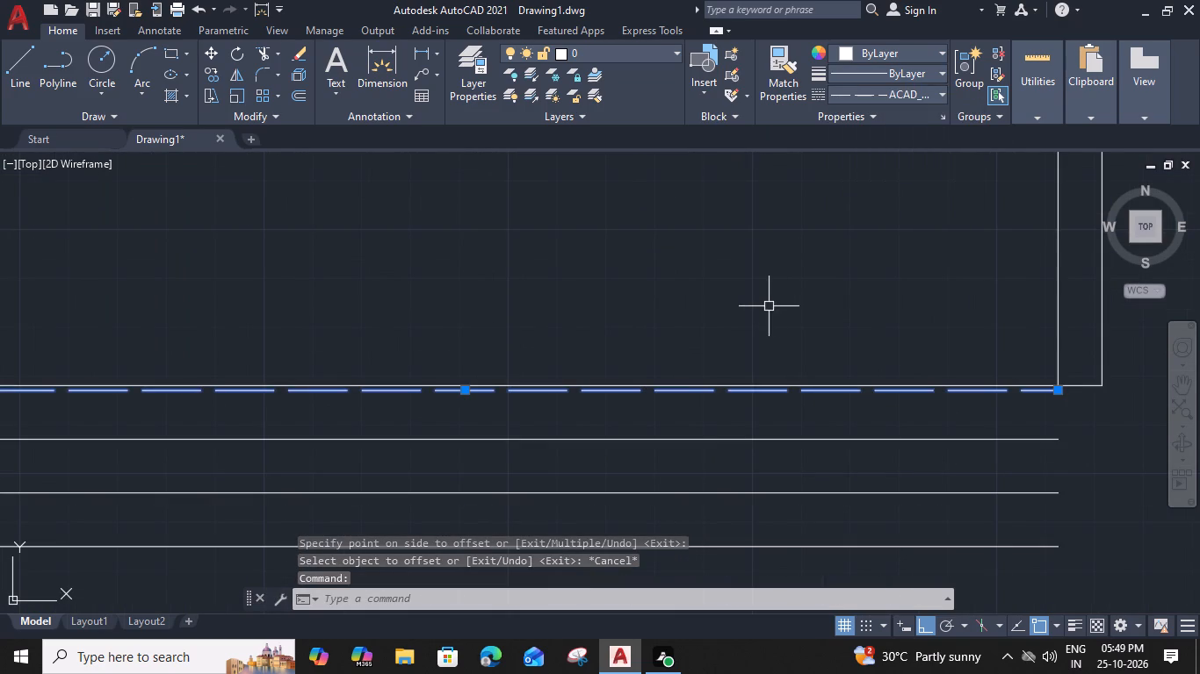
Offset the dashed porch line outward three times in succession at 11" spacing, giving each step line a dashed companion.
text(O)
key(space)
text(11')
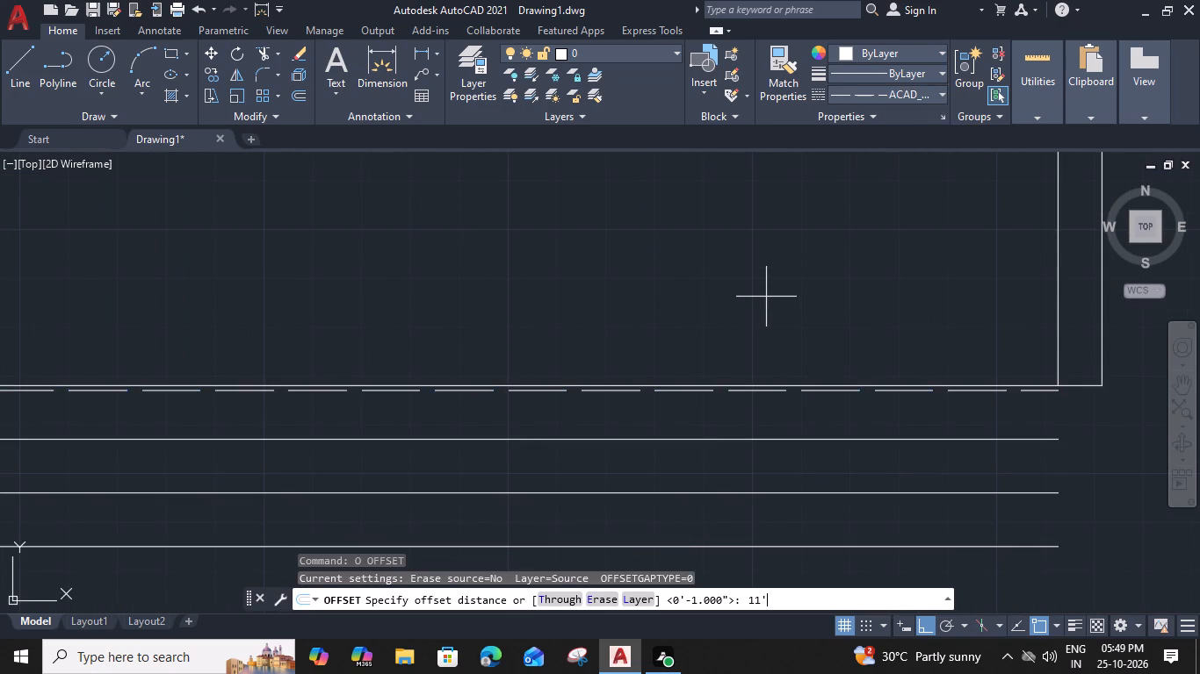
key(BackSpace)
key(shift+quotedbl)
key(Return)
click(756, 485)
middle_drag(757, 455, 838, 337)
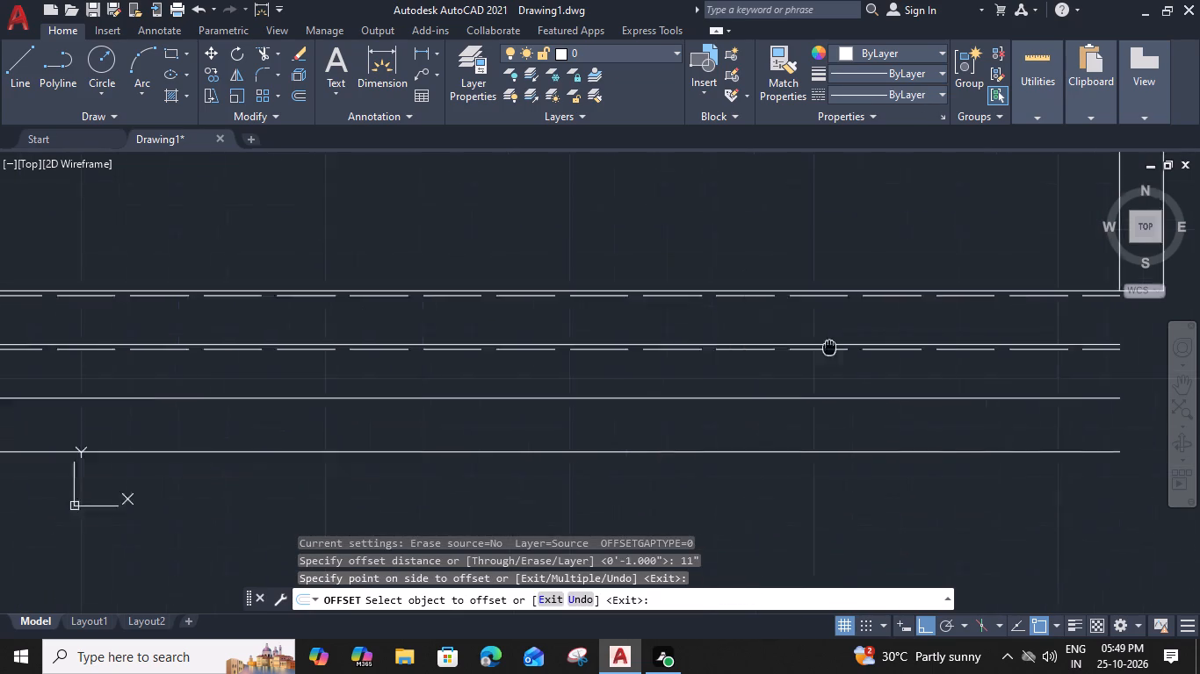
middle_drag(838, 337, 848, 325)
scroll(838, 335, down, 1)
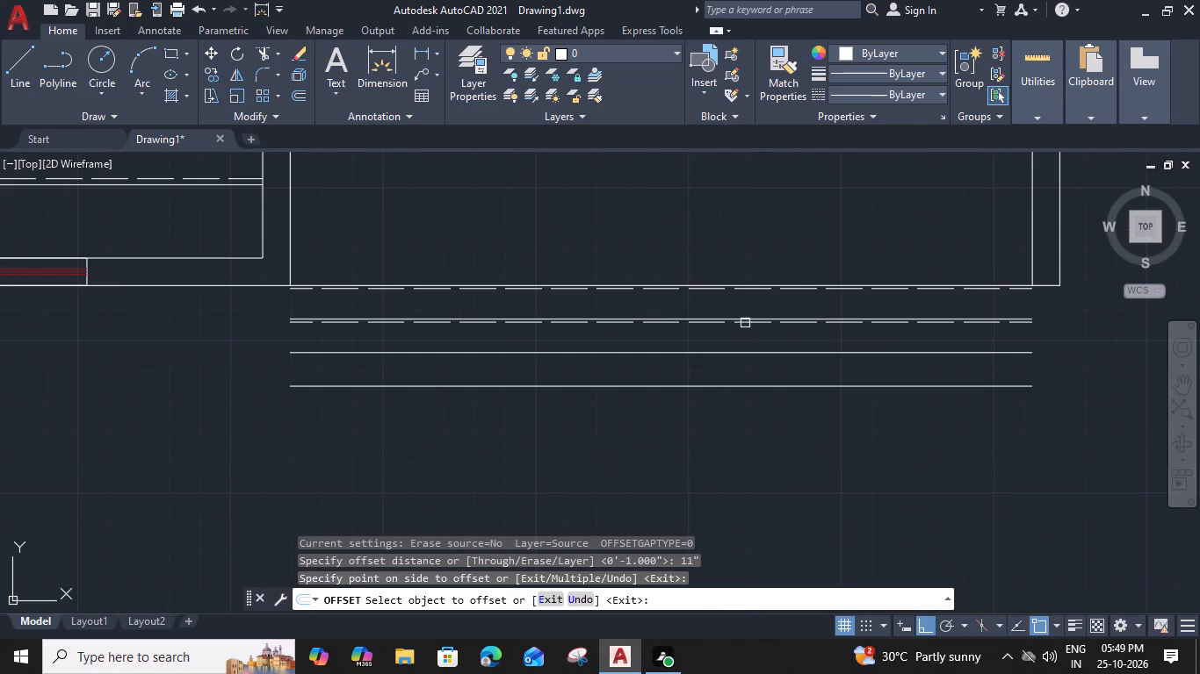
click(745, 325)
click(738, 379)
scroll(720, 367, up, 2)
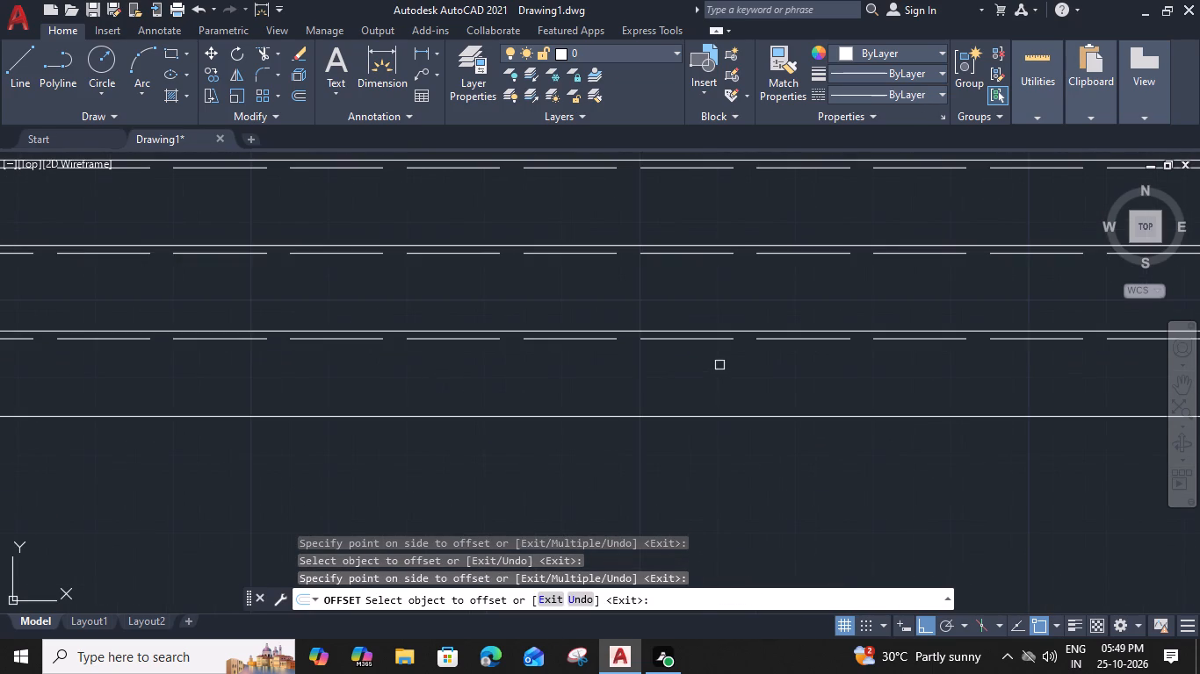
drag(716, 341, 717, 354)
click(711, 454)
key(Escape)
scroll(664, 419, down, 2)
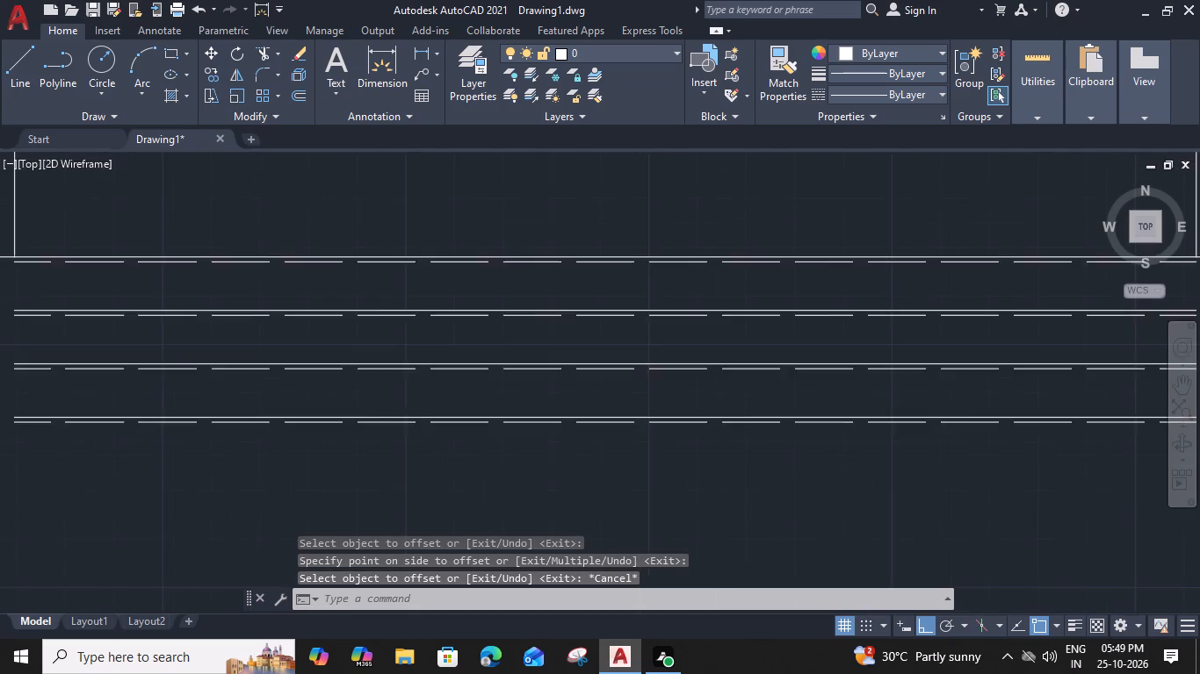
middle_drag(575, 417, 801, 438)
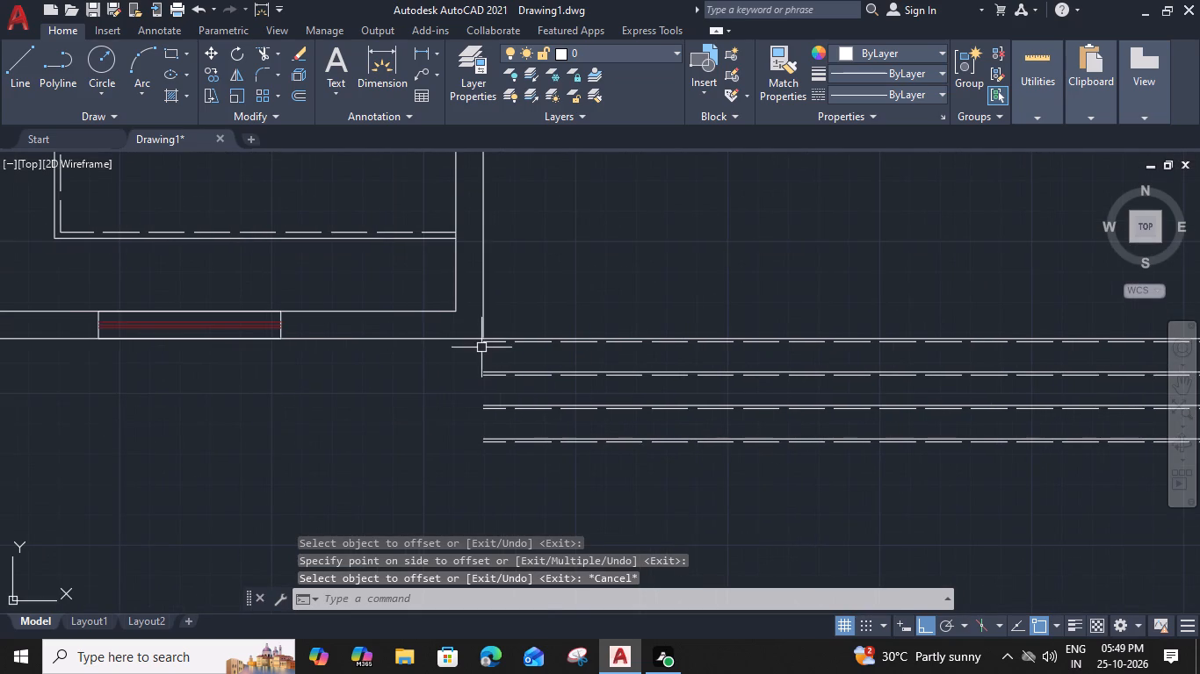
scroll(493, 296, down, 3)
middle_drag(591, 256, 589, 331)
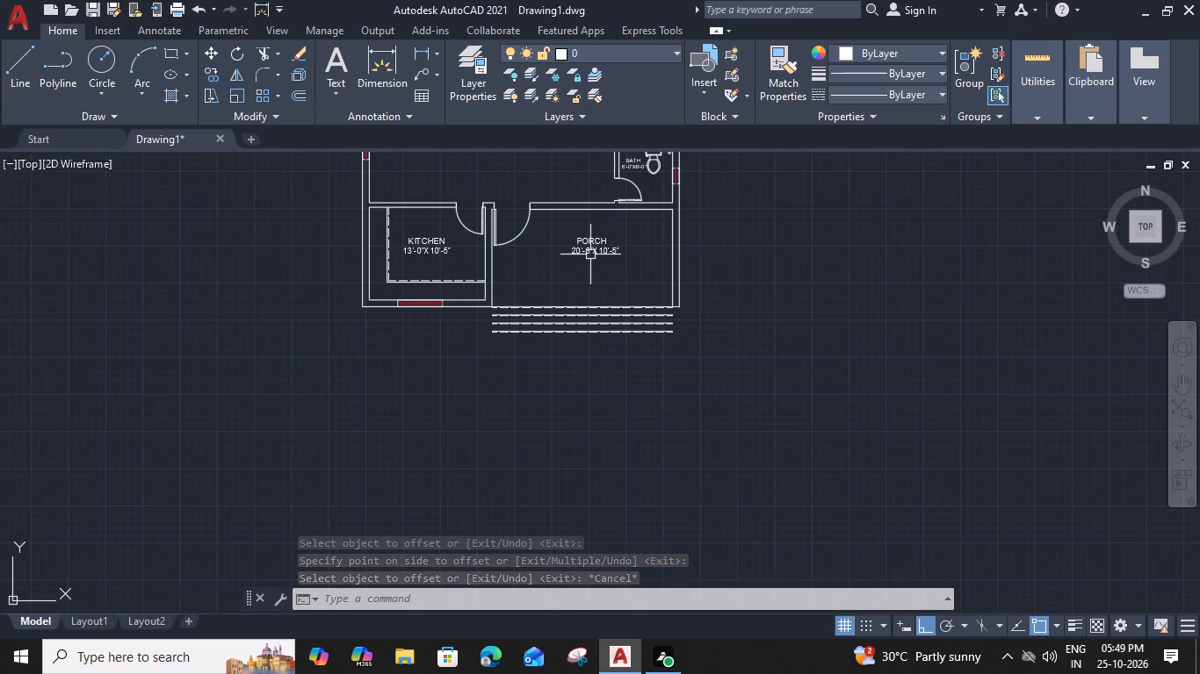
Offset the three inner wall lines of the open area between the bath and kitchen 3' inward: bath-side, window-side and kitchen-side.
middle_drag(589, 331, 594, 341)
middle_drag(458, 262, 487, 270)
middle_drag(415, 176, 390, 278)
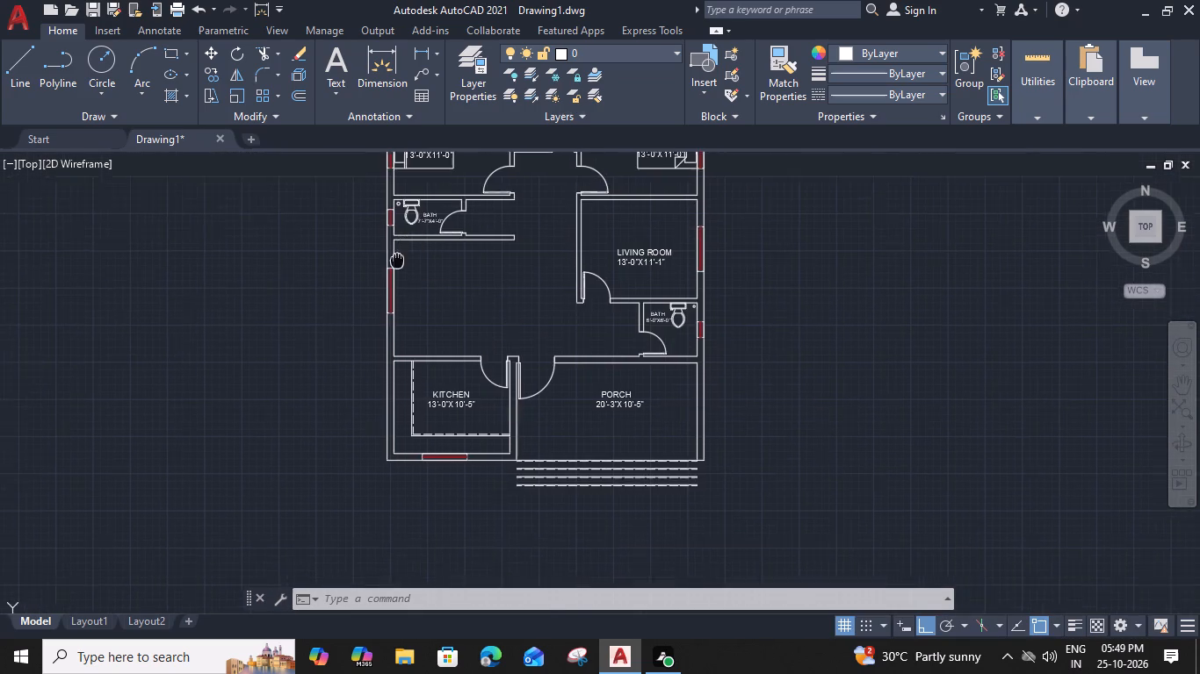
middle_drag(390, 278, 394, 283)
scroll(388, 298, up, 1)
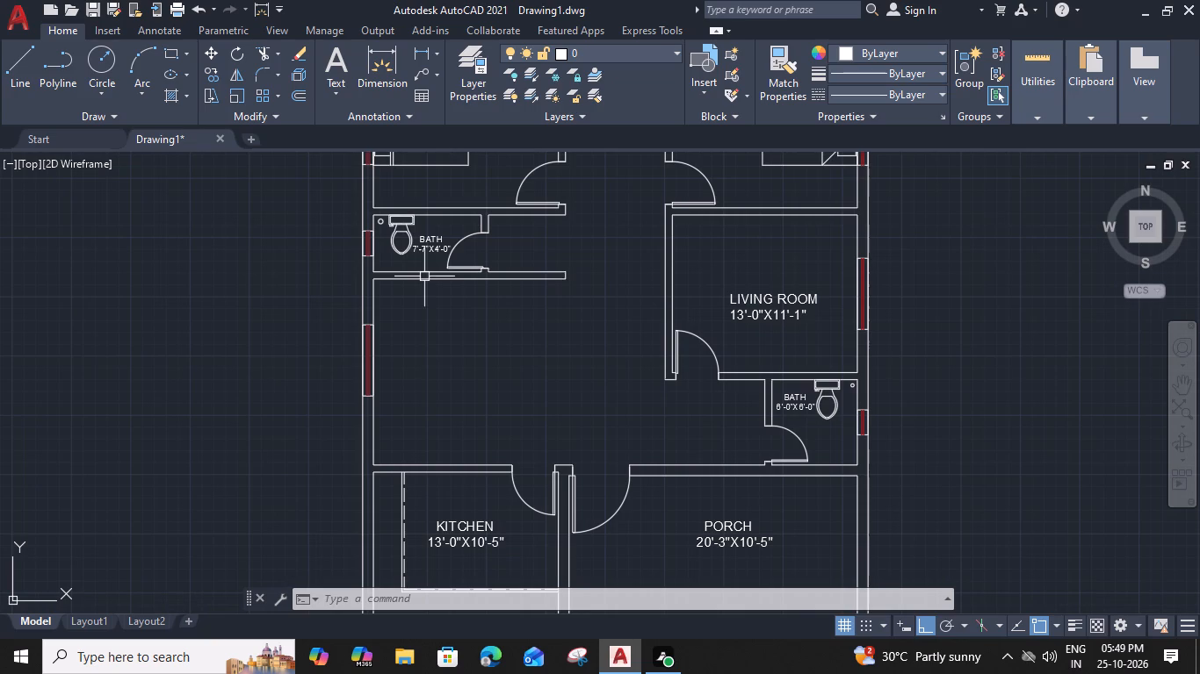
click(425, 276)
key(o)
key(space)
text(3')
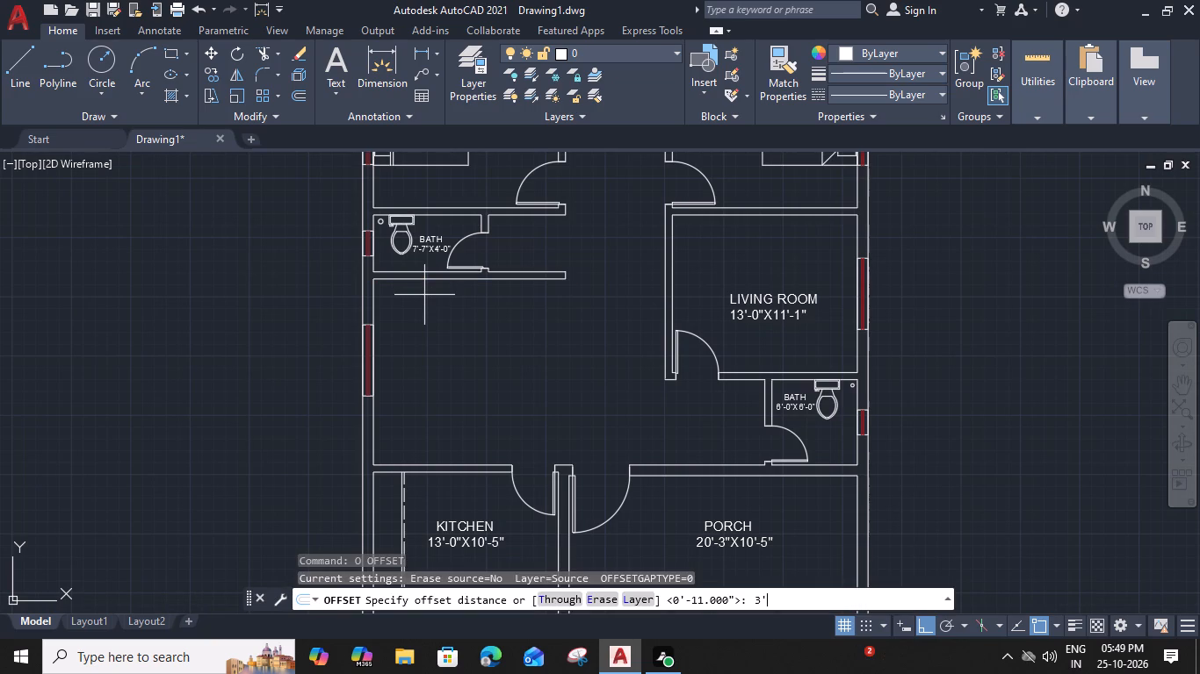
key(space)
click(420, 344)
scroll(372, 333, up, 1)
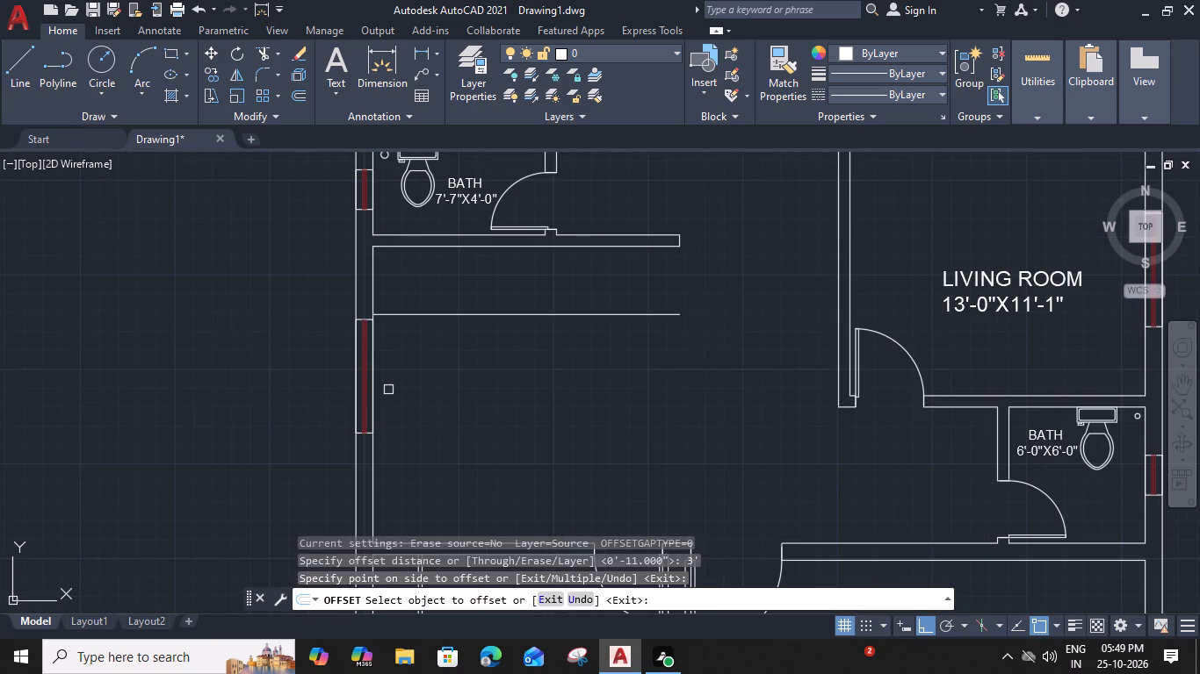
click(370, 467)
click(497, 467)
middle_drag(497, 466, 539, 326)
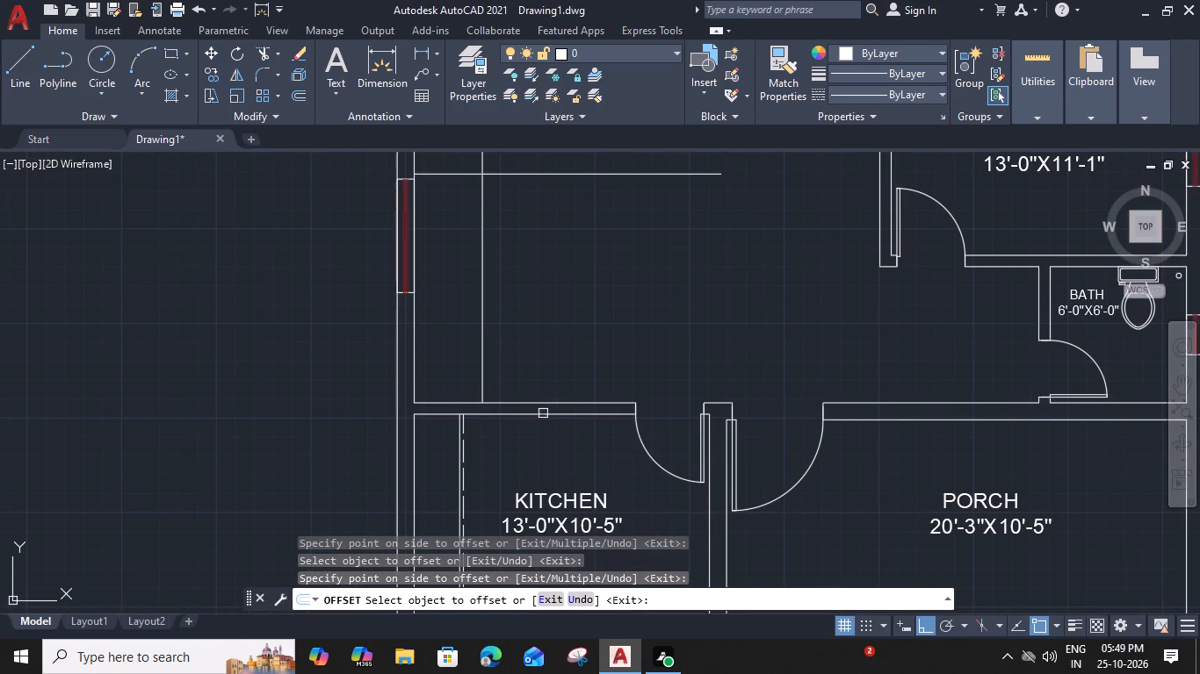
click(543, 404)
click(555, 341)
key(Escape)
Offset each of the three new lines in the open area 2" further inward to make double lines.
middle_drag(538, 242, 520, 297)
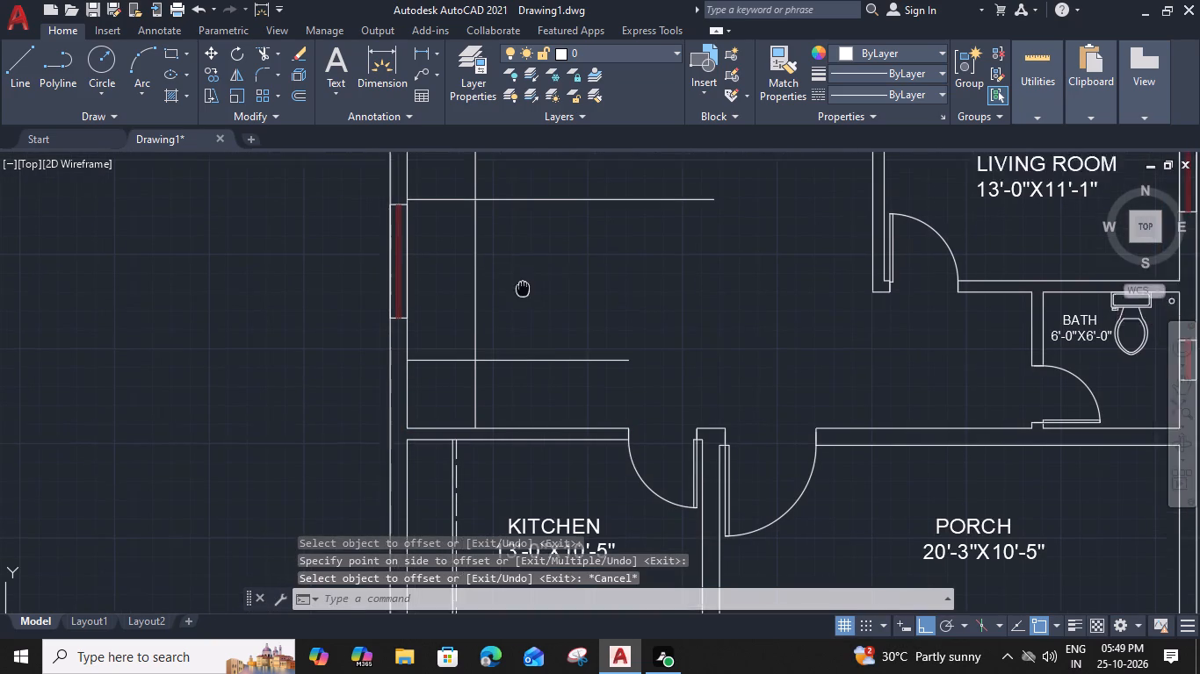
middle_drag(520, 297, 520, 299)
click(527, 229)
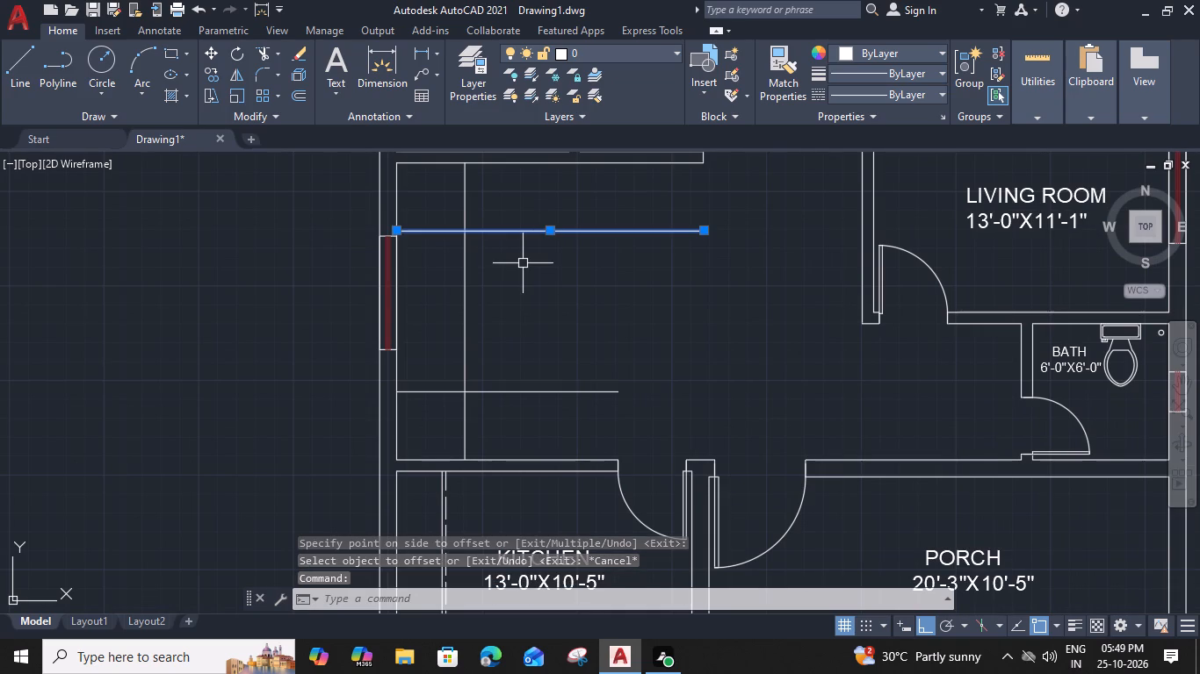
key(o)
key(space)
key(2)
key(apostrophe)
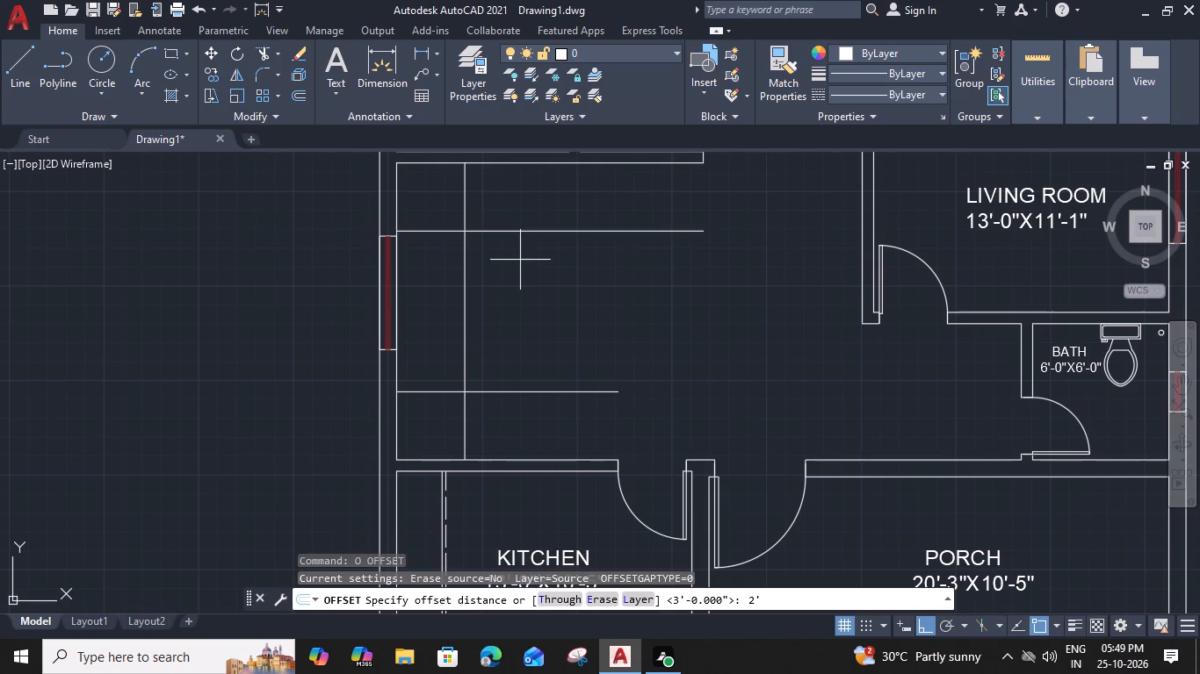
key(BackSpace)
key(shift+quotedbl)
key(Return)
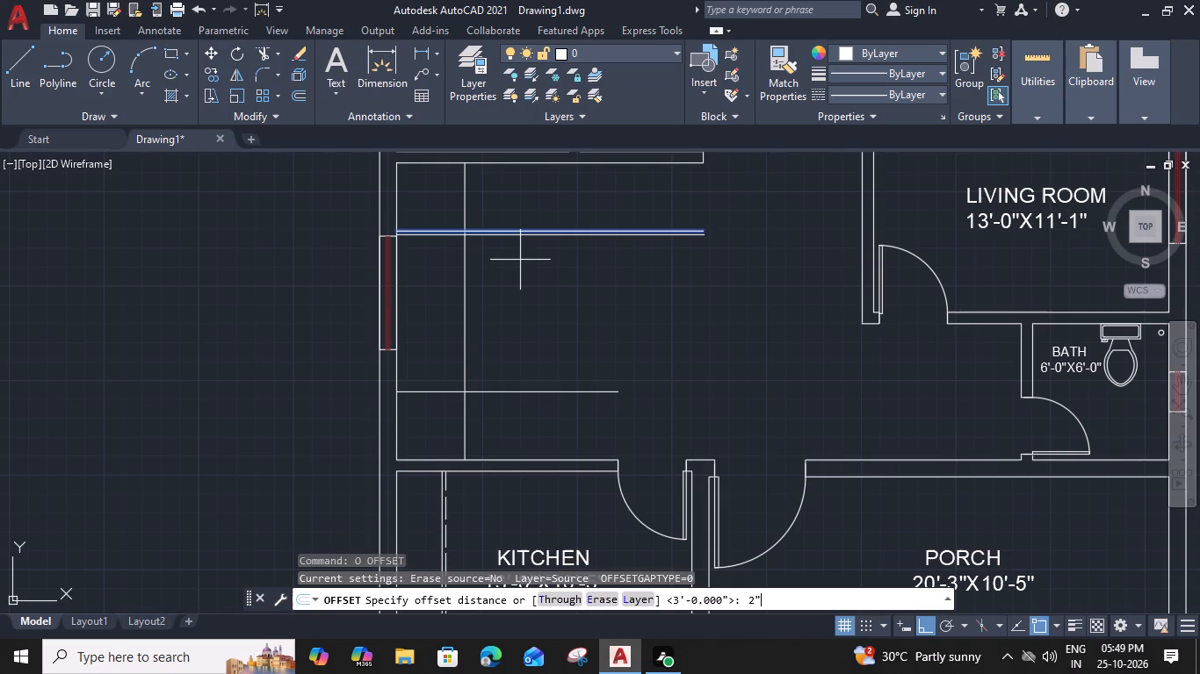
drag(520, 285, 515, 301)
click(515, 393)
click(517, 364)
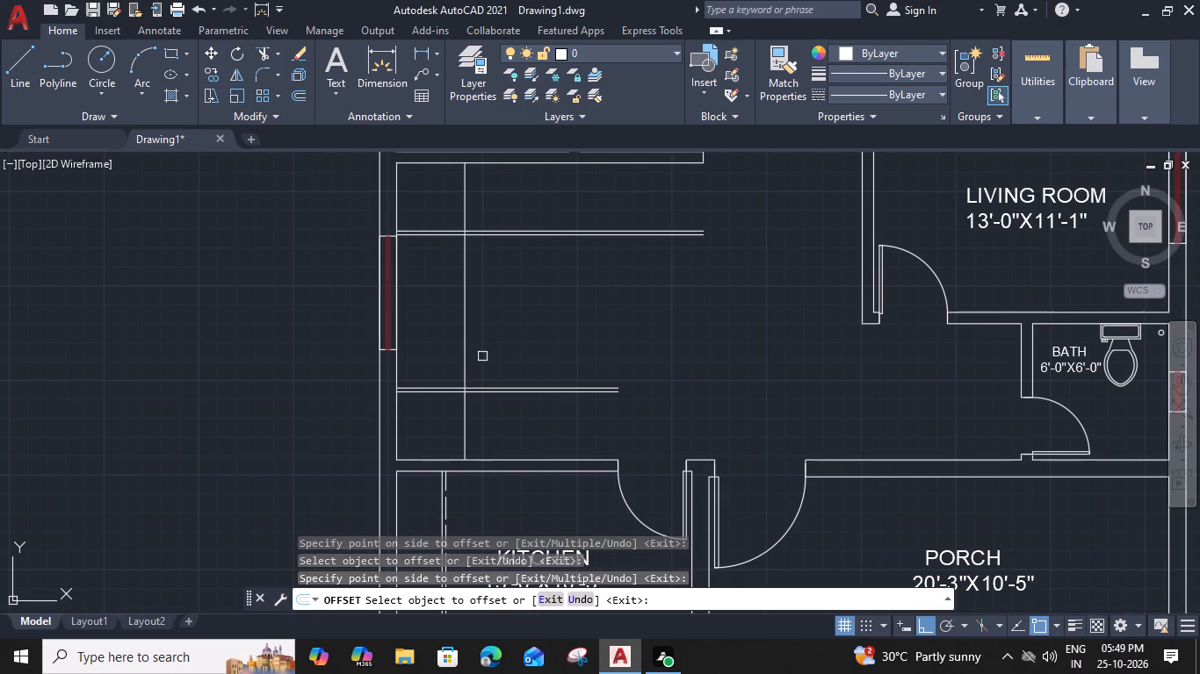
click(467, 348)
click(535, 345)
key(Escape)
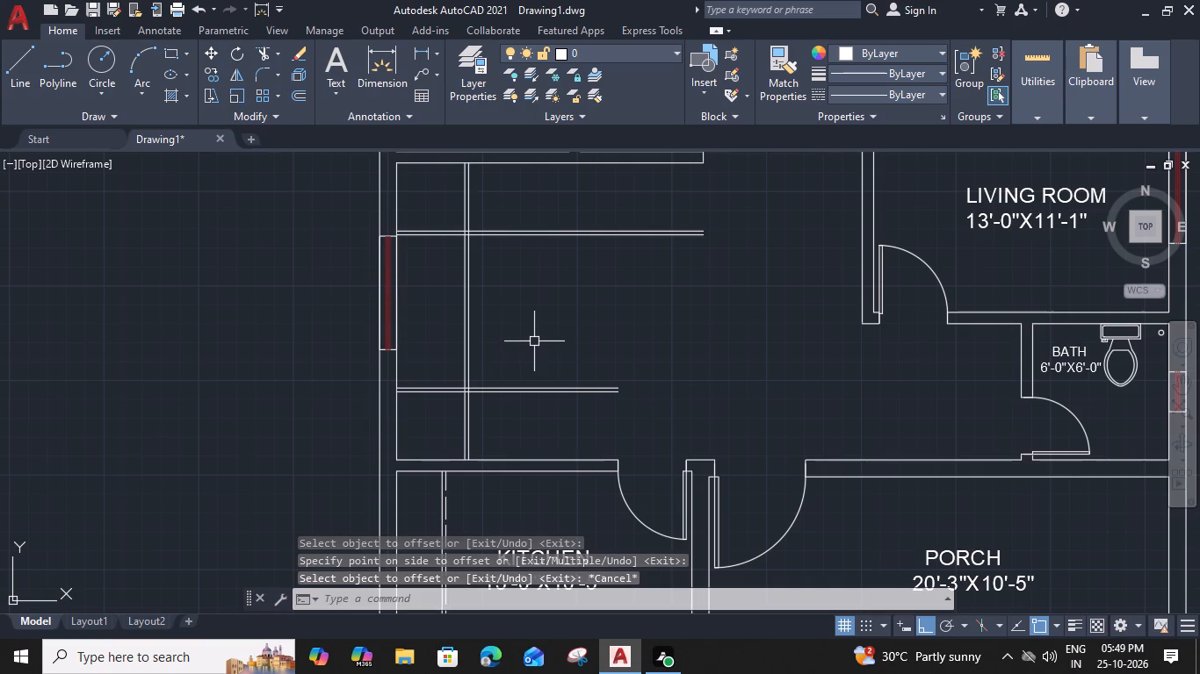
Trim the overhanging and crossing segments so the double lines form a clean U shape with two square corners.
key(t)
text(R)
key(space)
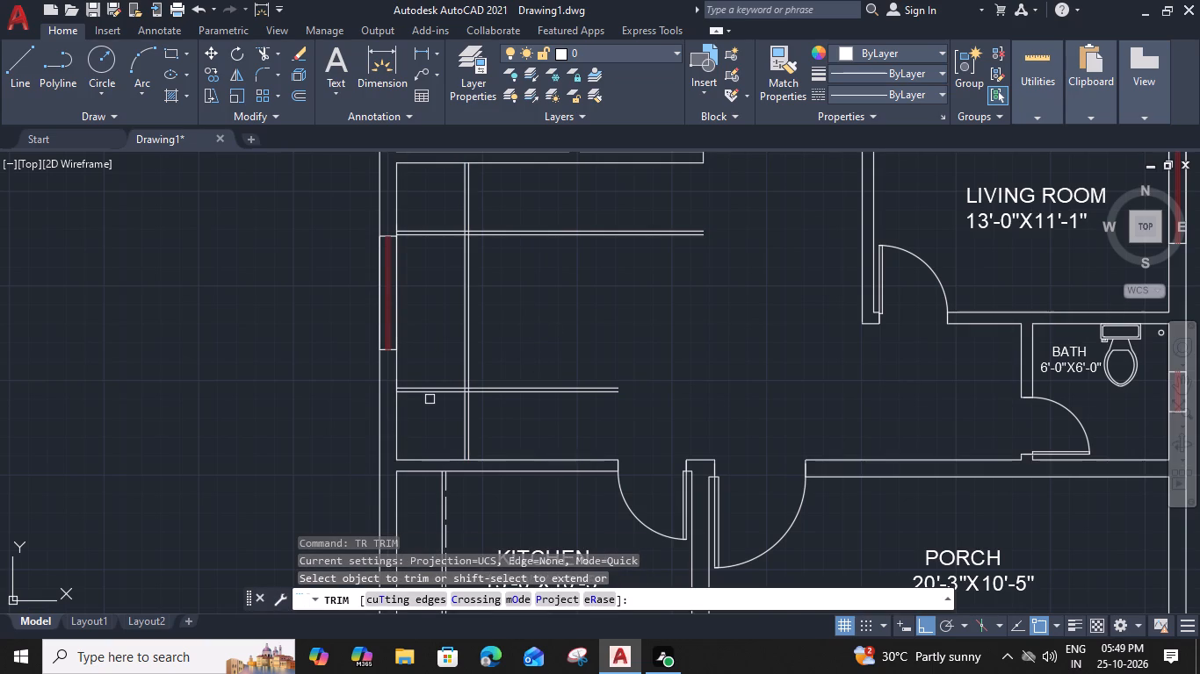
scroll(430, 398, up, 2)
click(473, 360)
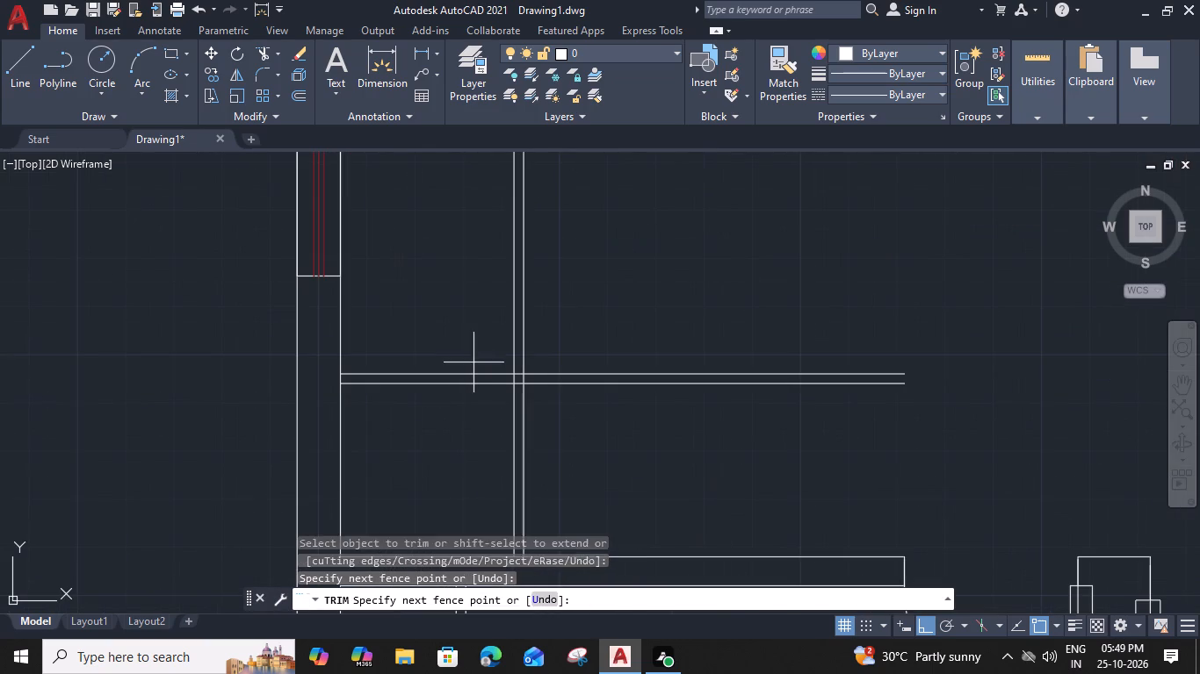
click(546, 457)
scroll(520, 381, down, 2)
click(537, 197)
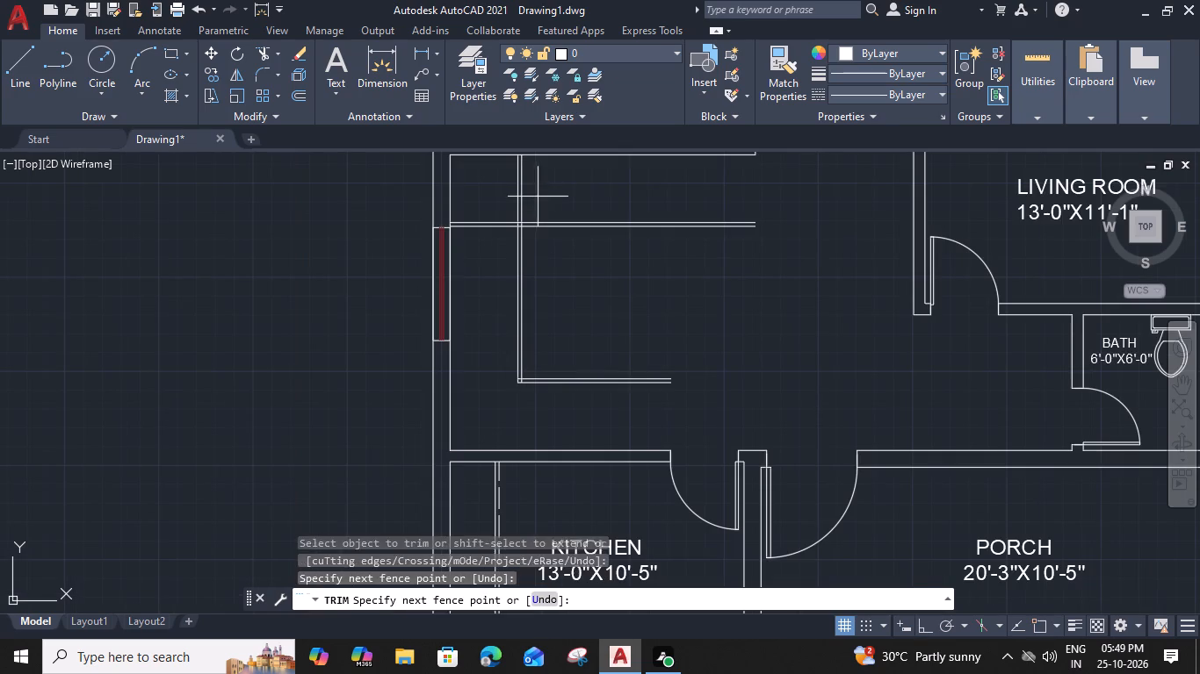
click(494, 229)
scroll(505, 222, up, 4)
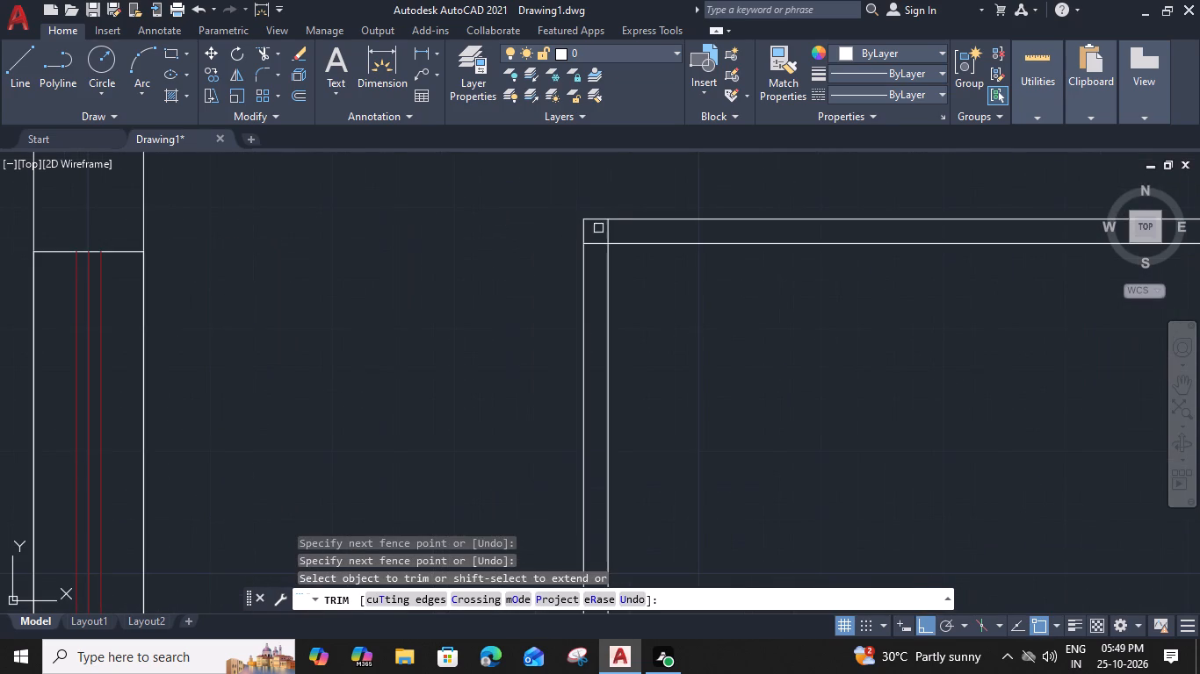
click(610, 228)
click(594, 248)
click(595, 241)
scroll(595, 241, down, 3)
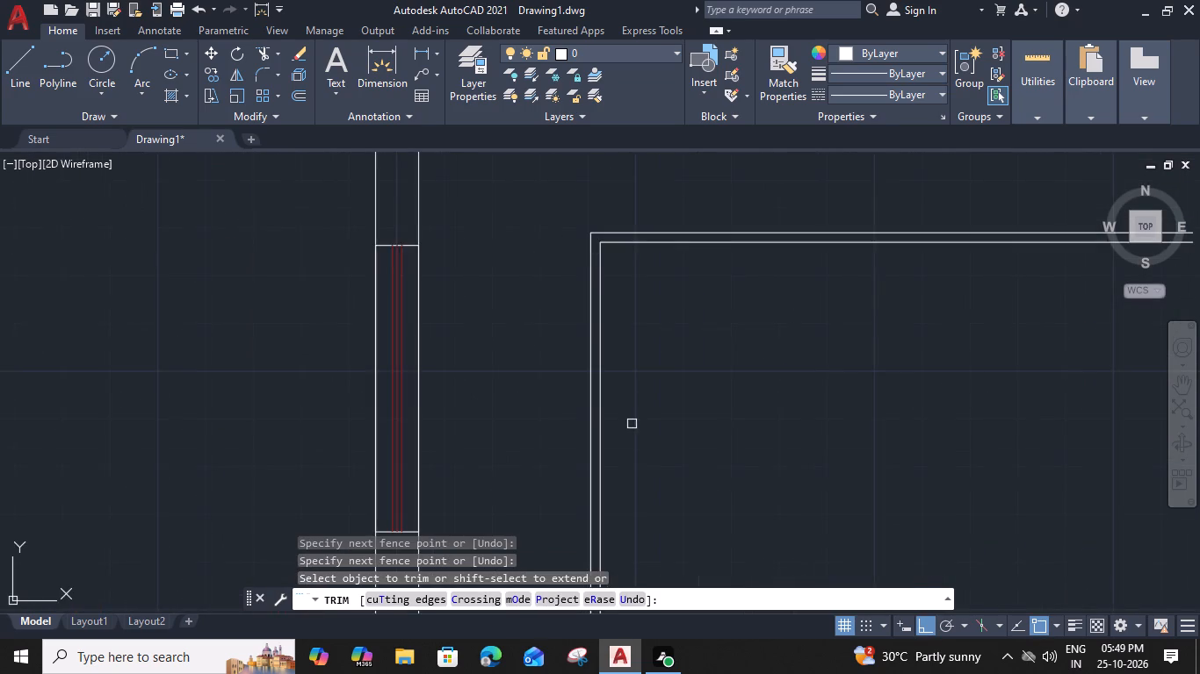
middle_drag(636, 439, 599, 197)
scroll(596, 404, up, 3)
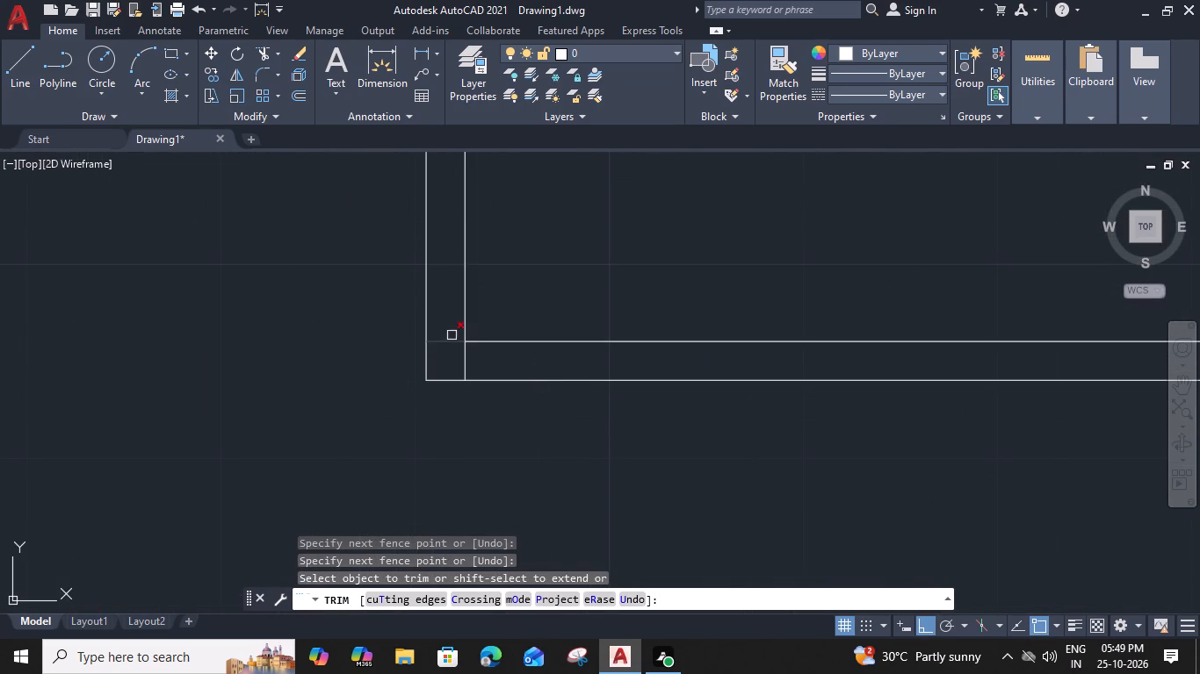
click(451, 335)
click(473, 364)
key(Escape)
Draw a small circle at the open end of the kitchen-side double line, slightly wider than its 2" gap.
scroll(625, 298, down, 3)
middle_drag(657, 287, 632, 353)
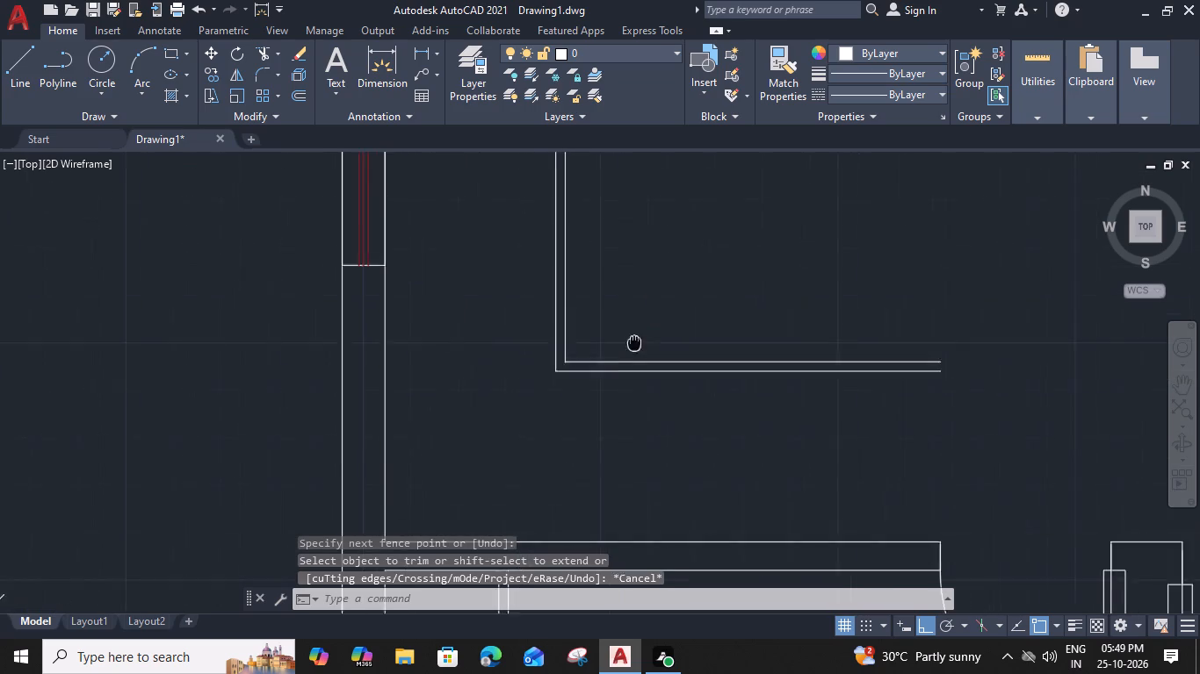
middle_drag(632, 353, 573, 486)
middle_drag(861, 266, 633, 438)
scroll(640, 398, down, 3)
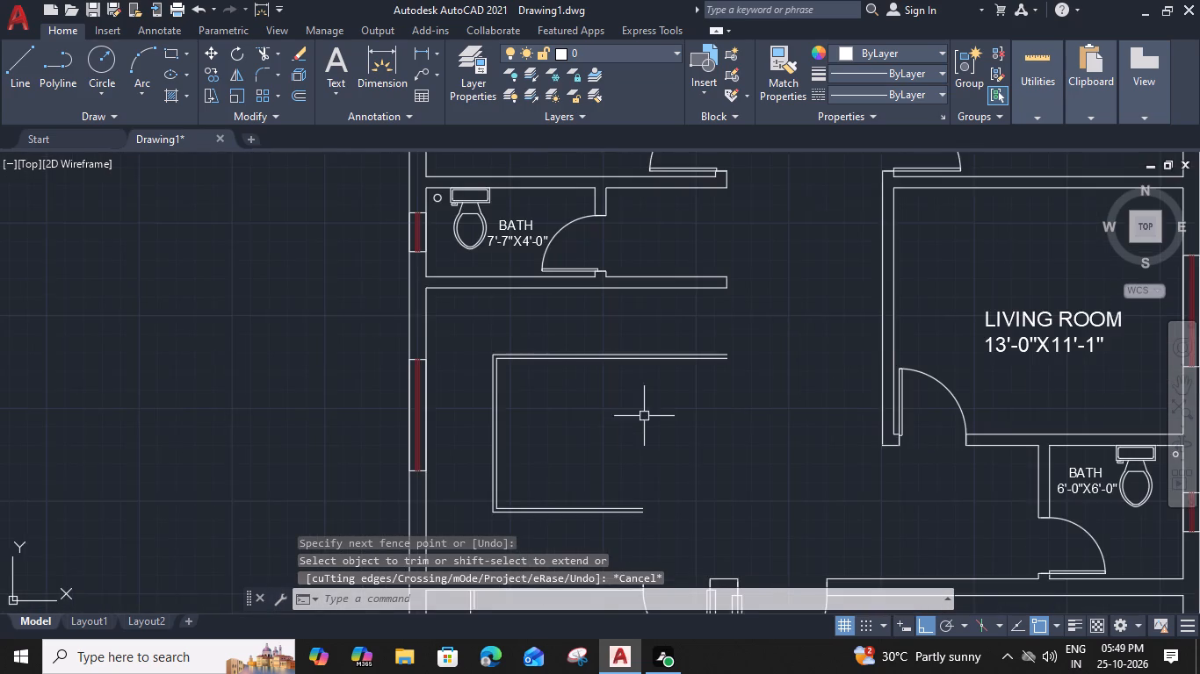
middle_drag(644, 416, 652, 319)
scroll(652, 324, up, 1)
scroll(642, 421, up, 3)
middle_drag(640, 429, 597, 169)
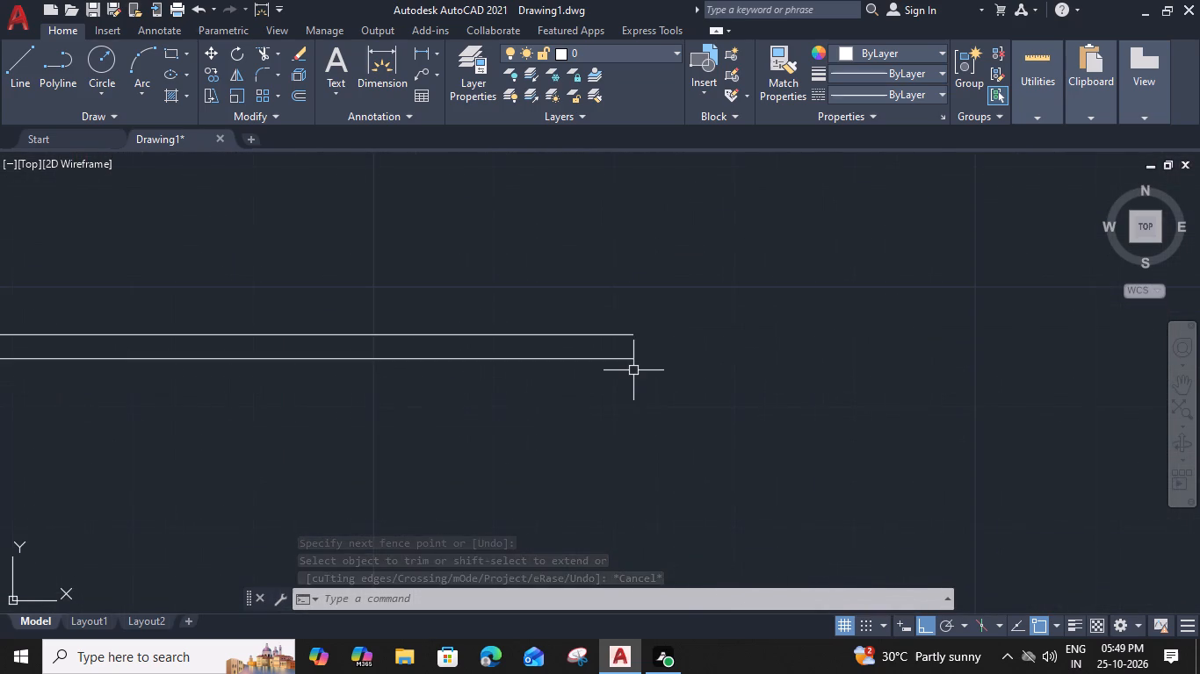
scroll(633, 370, up, 1)
key(c)
key(space)
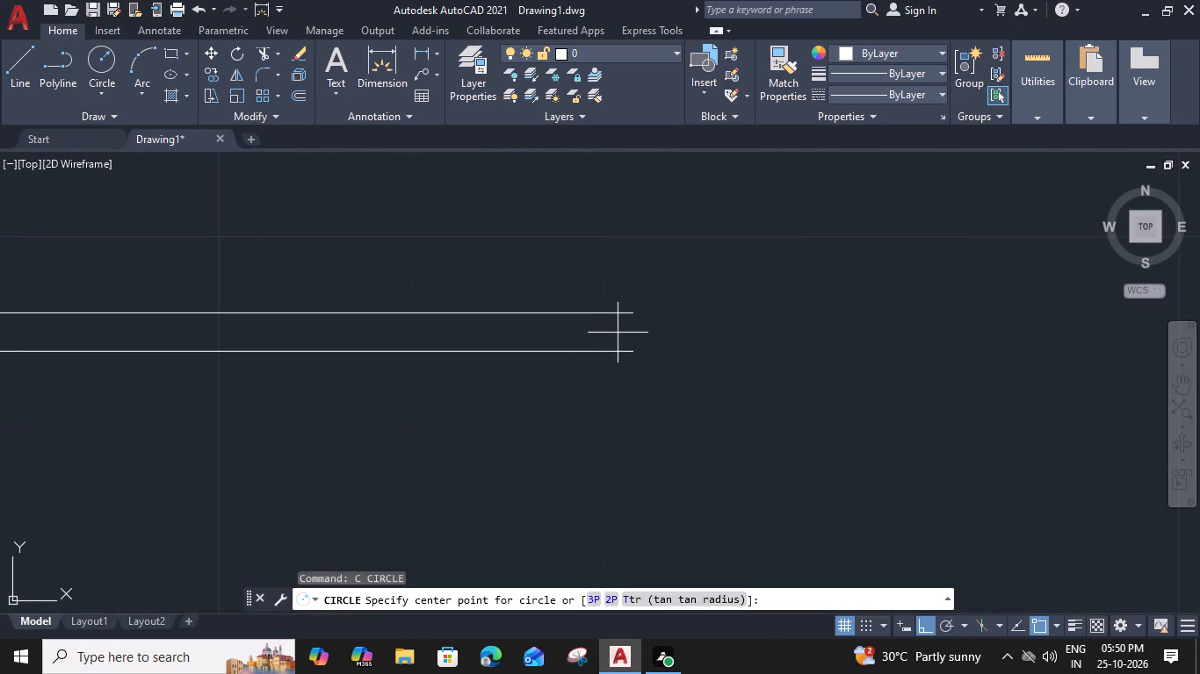
click(618, 331)
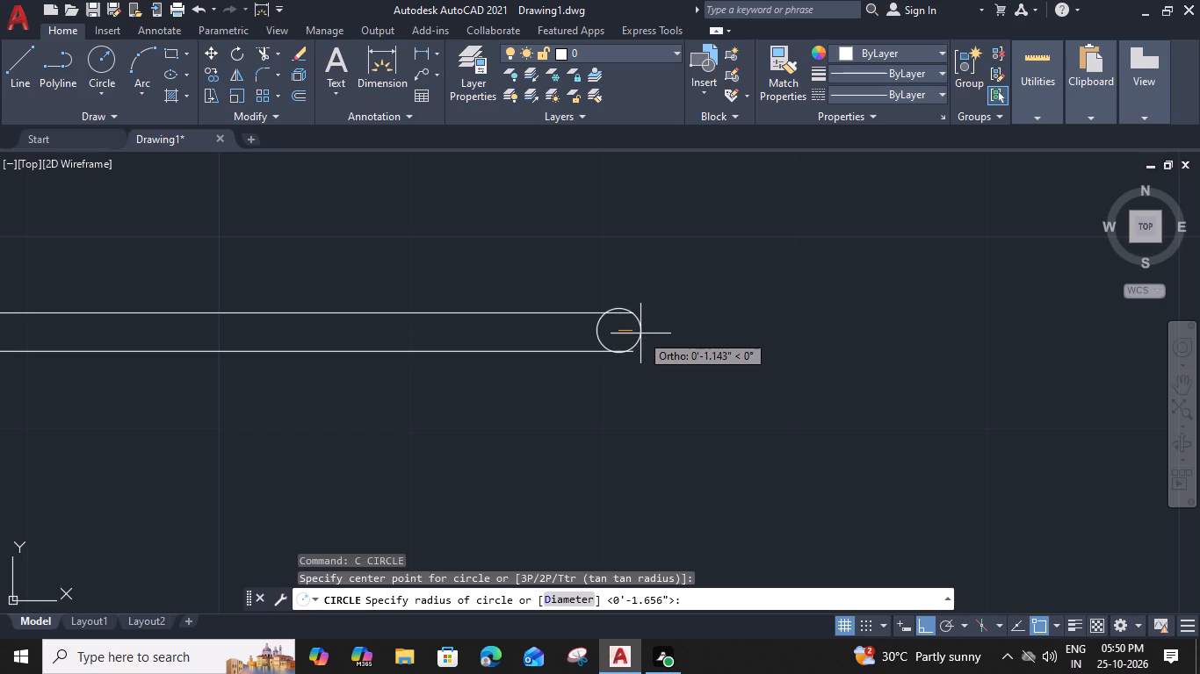
click(643, 330)
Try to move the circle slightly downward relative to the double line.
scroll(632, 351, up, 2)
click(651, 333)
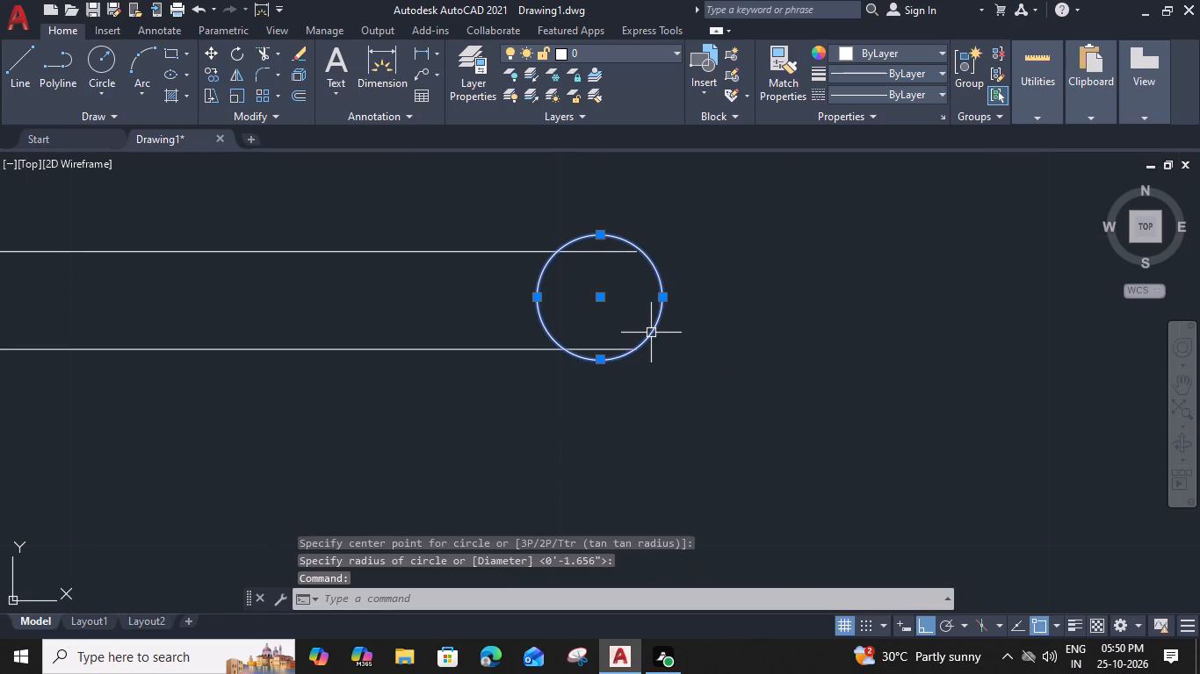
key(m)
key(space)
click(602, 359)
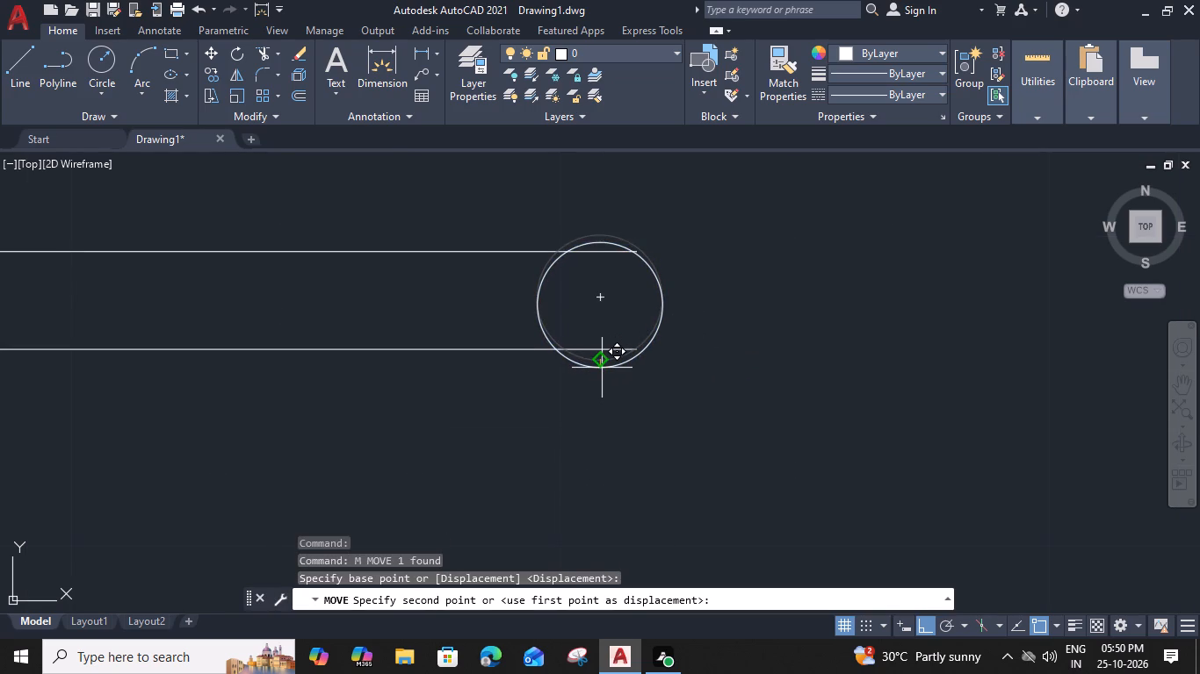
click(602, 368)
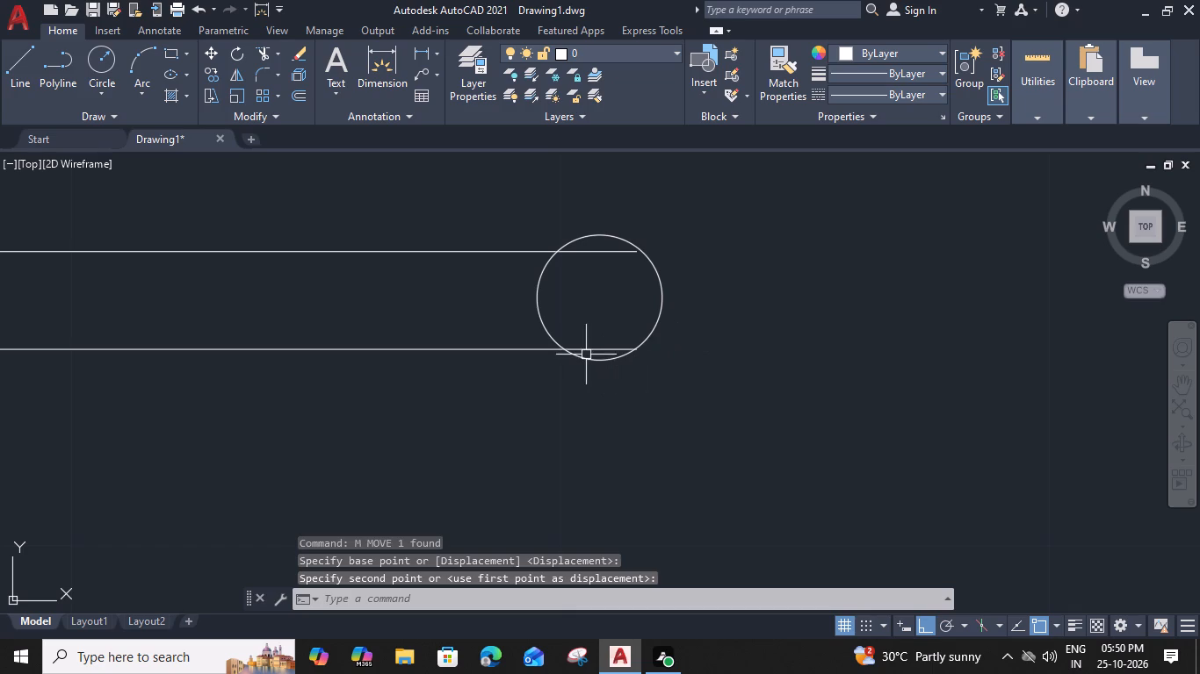
Move the circle slightly outward along the kitchen-side double line, so it extends further past the line ends.
click(595, 362)
key(m)
key(space)
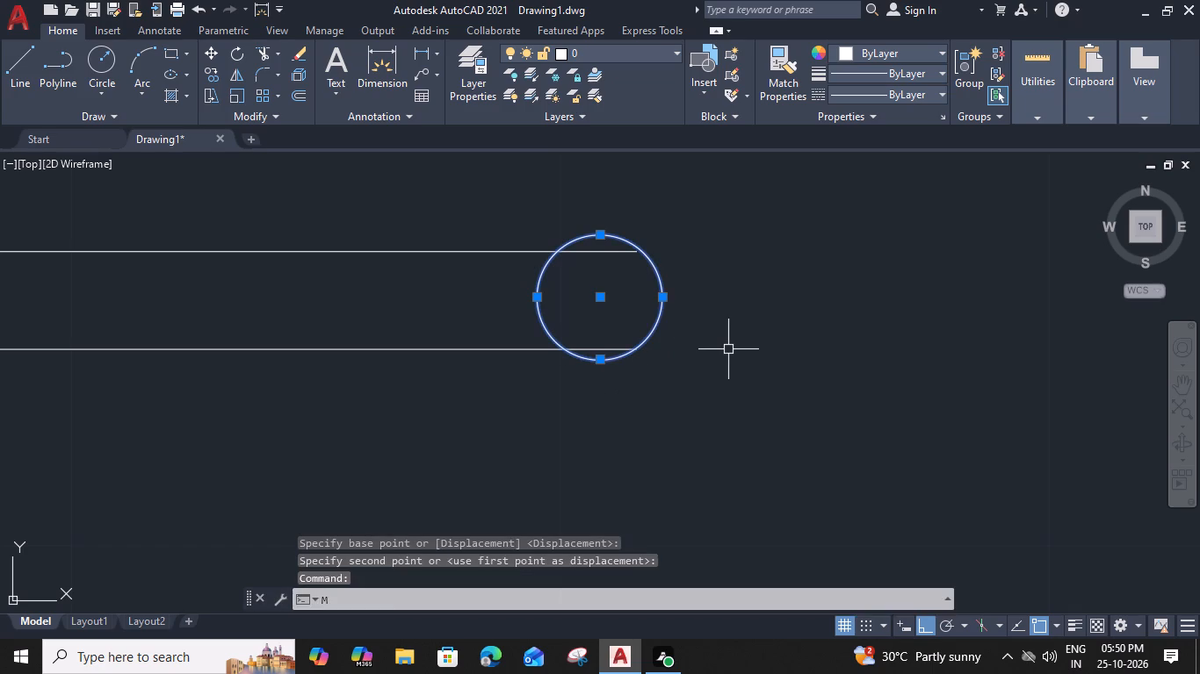
click(663, 298)
click(685, 306)
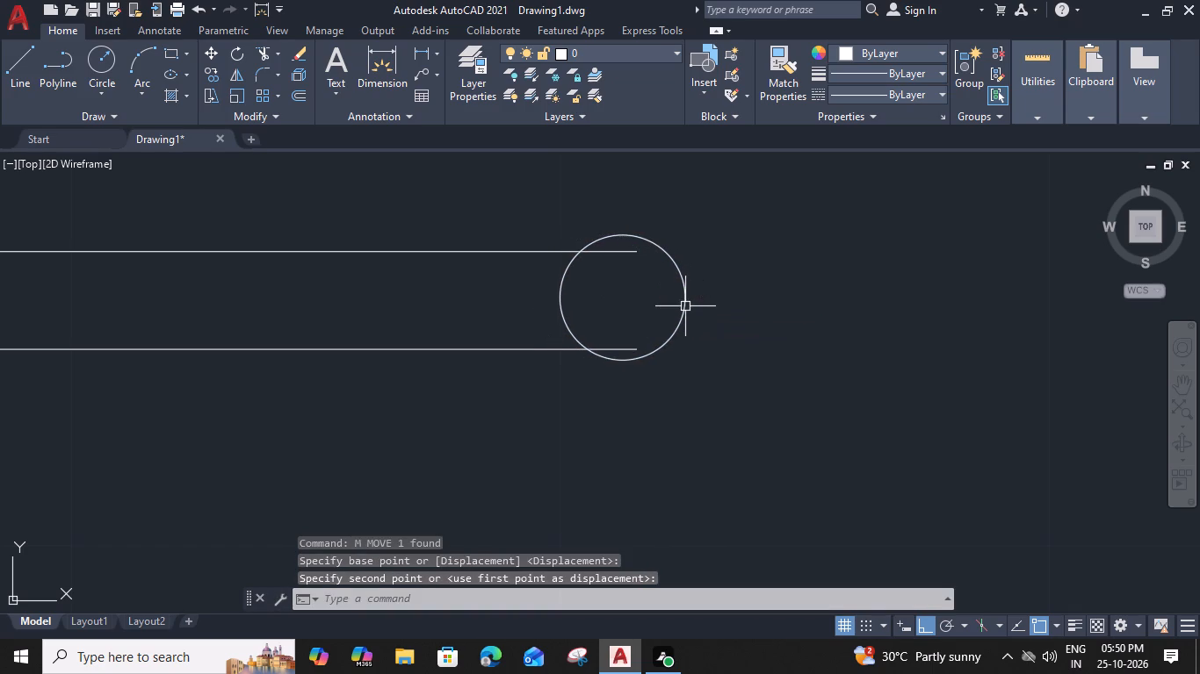
Trim the two ends of the kitchen-side double line that lie inside the circle.
text(TR)
key(space)
click(626, 349)
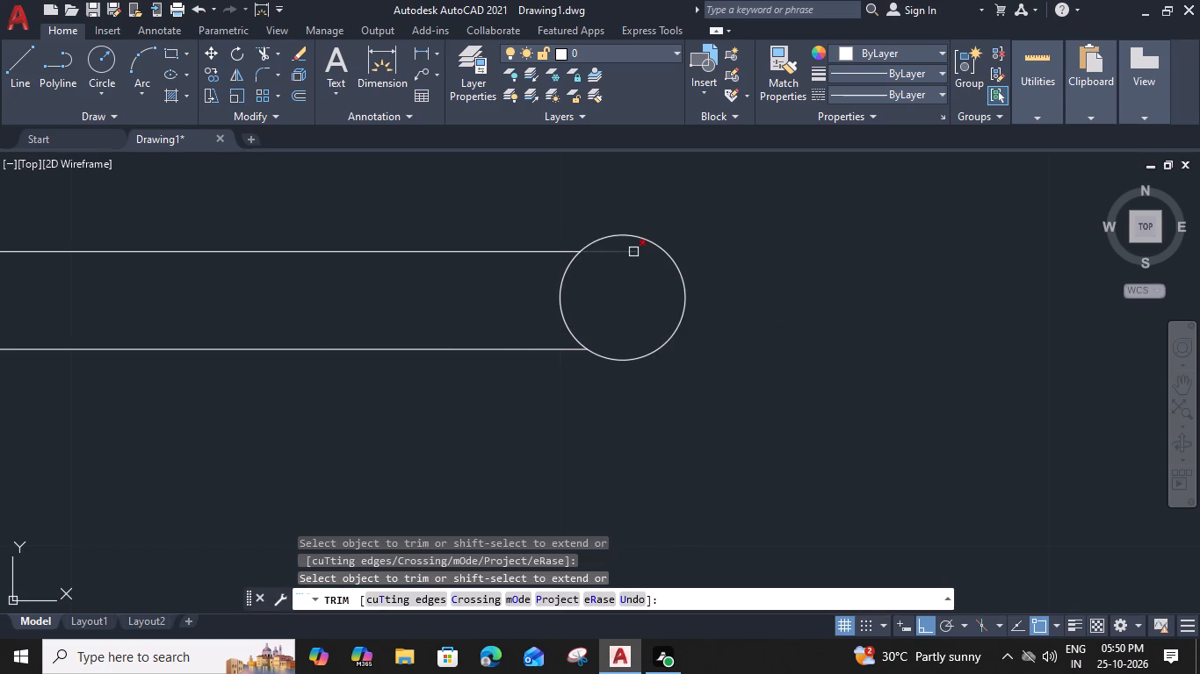
click(633, 252)
key(Escape)
Offset the end circle 0.2" inward to make a concentric ring.
click(680, 267)
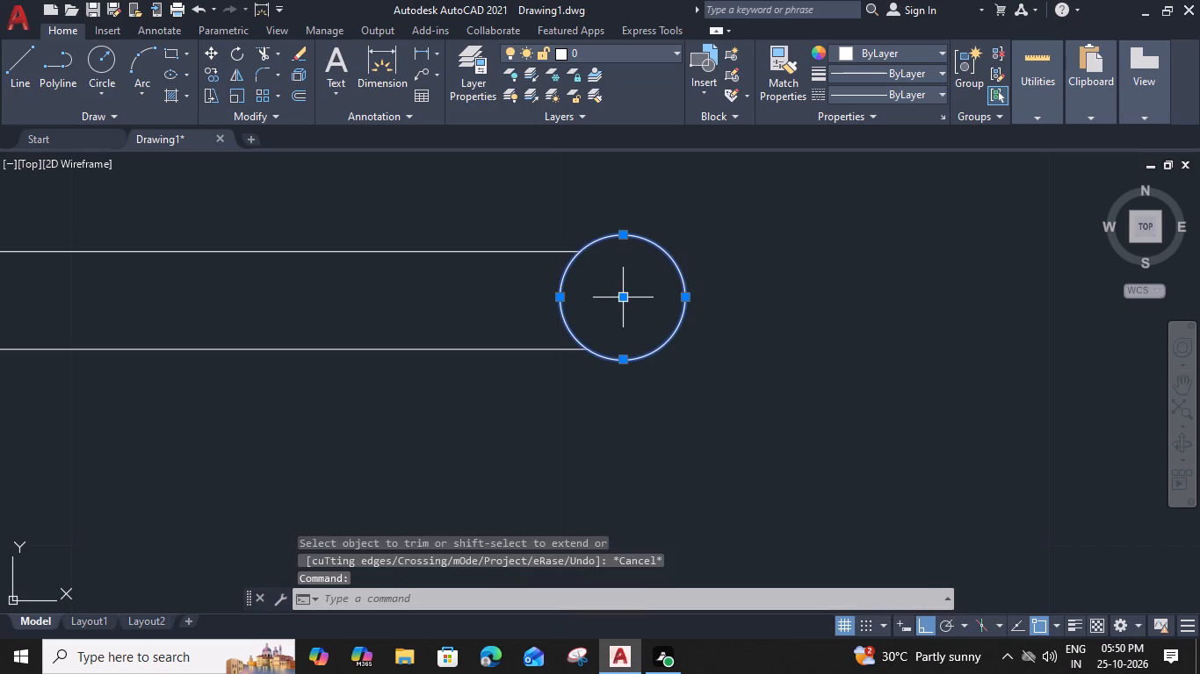
key(o)
key(space)
text(0.2)
key(shift+quotedbl)
key(Return)
click(614, 291)
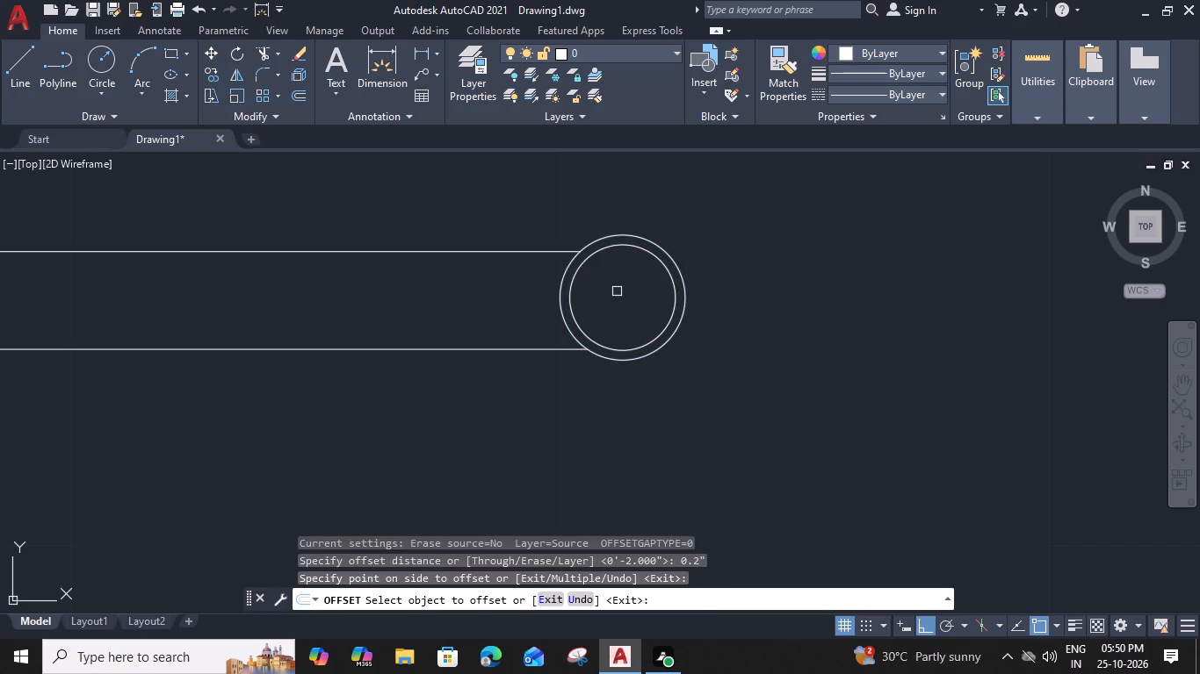
key(Escape)
Copy the two concentric end circles from the kitchen-side double line straight up onto the opposite double line of the railing.
drag(715, 291, 663, 308)
click(644, 312)
text(CO)
key(space)
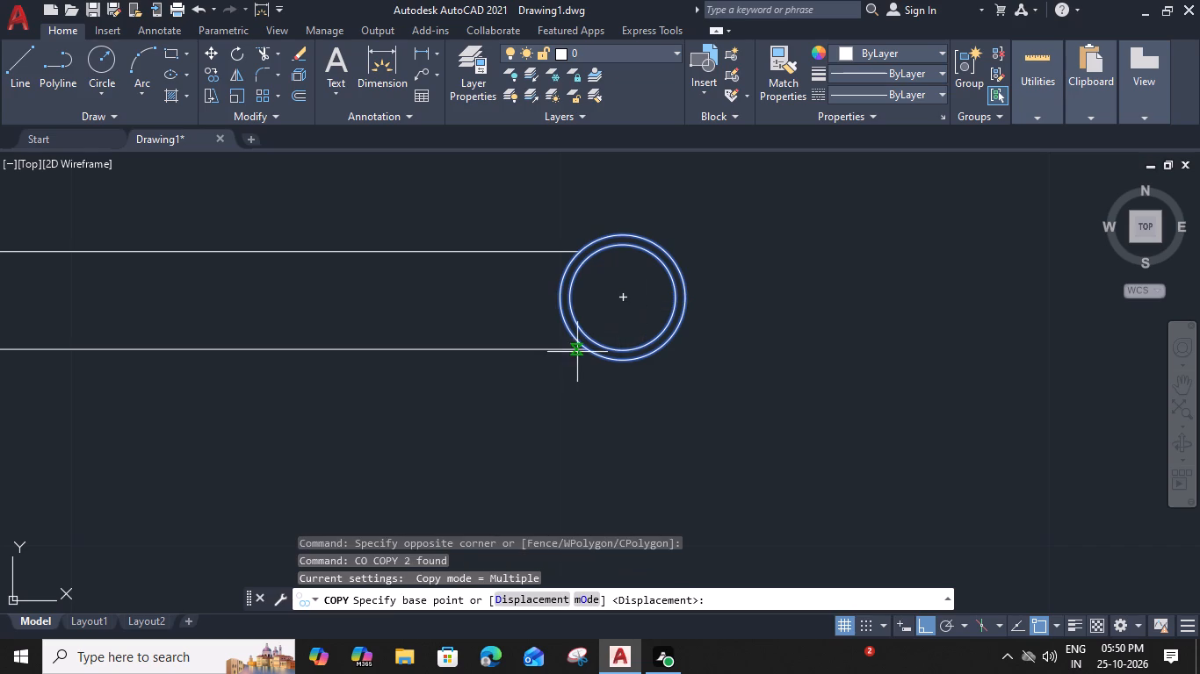
click(580, 350)
scroll(580, 292, down, 4)
middle_drag(588, 240, 555, 450)
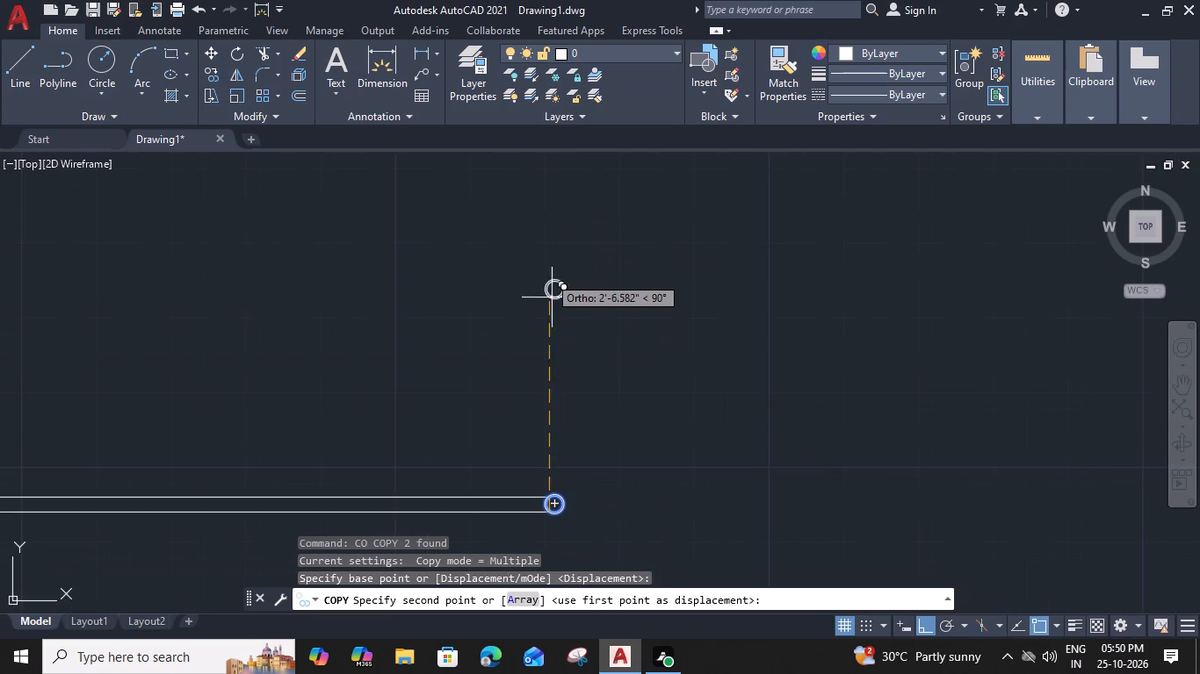
middle_drag(547, 274, 541, 437)
scroll(543, 313, down, 3)
scroll(549, 254, up, 2)
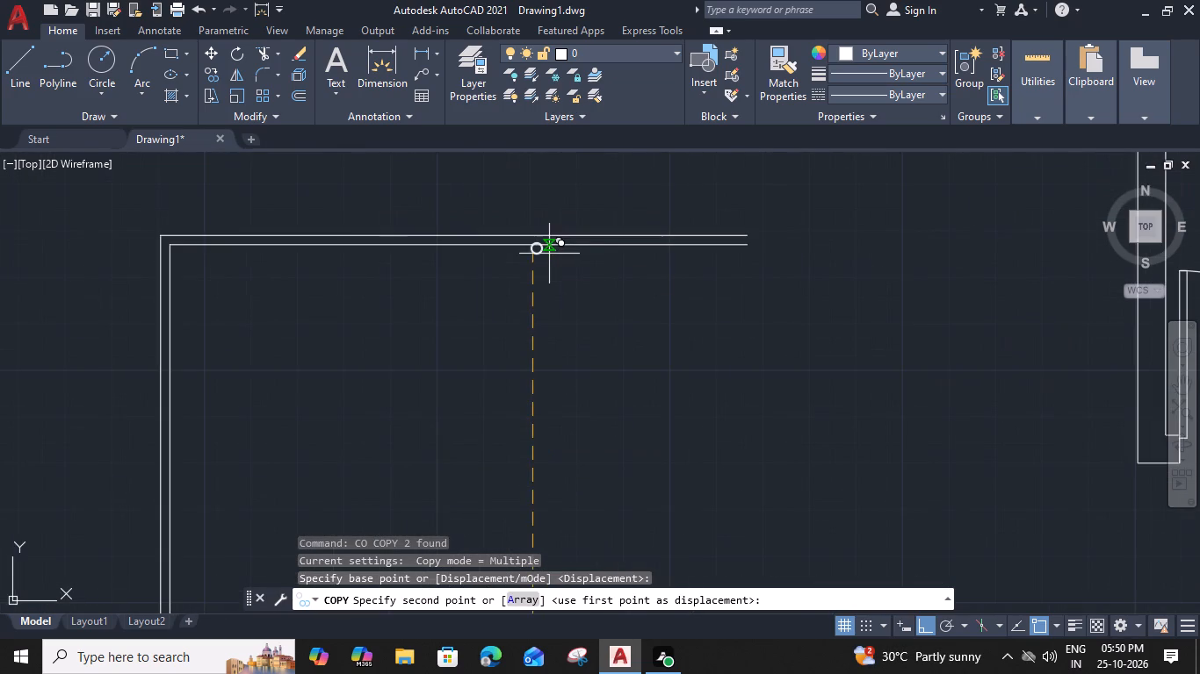
scroll(528, 245, up, 4)
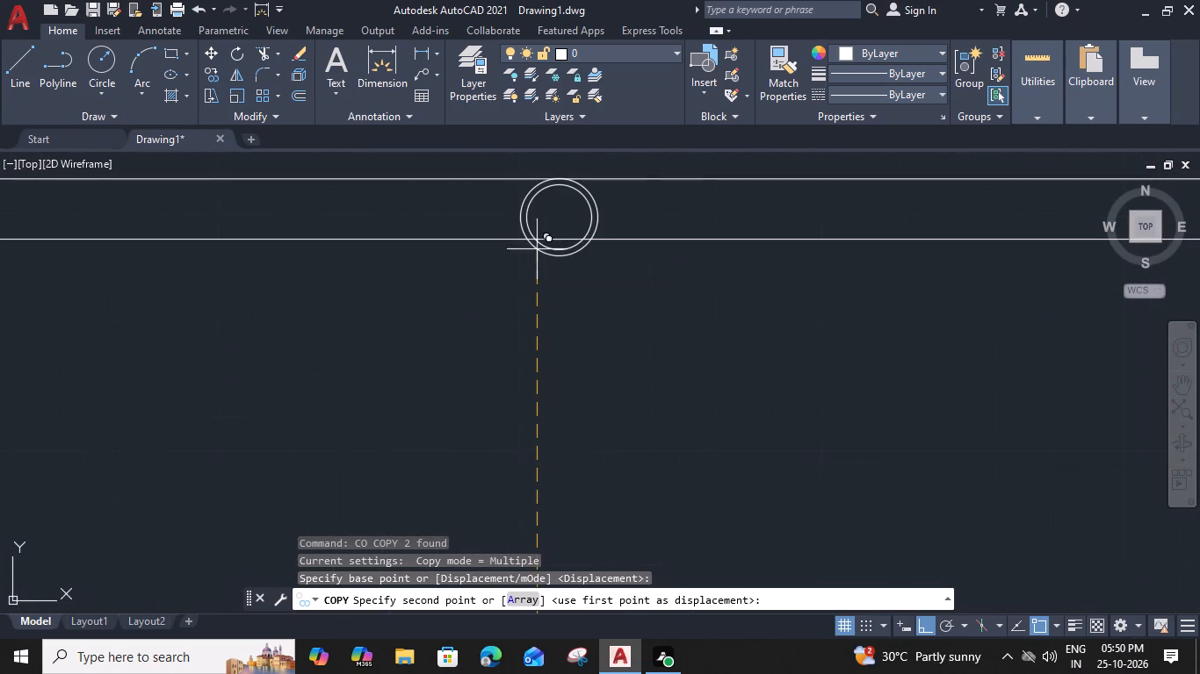
click(529, 239)
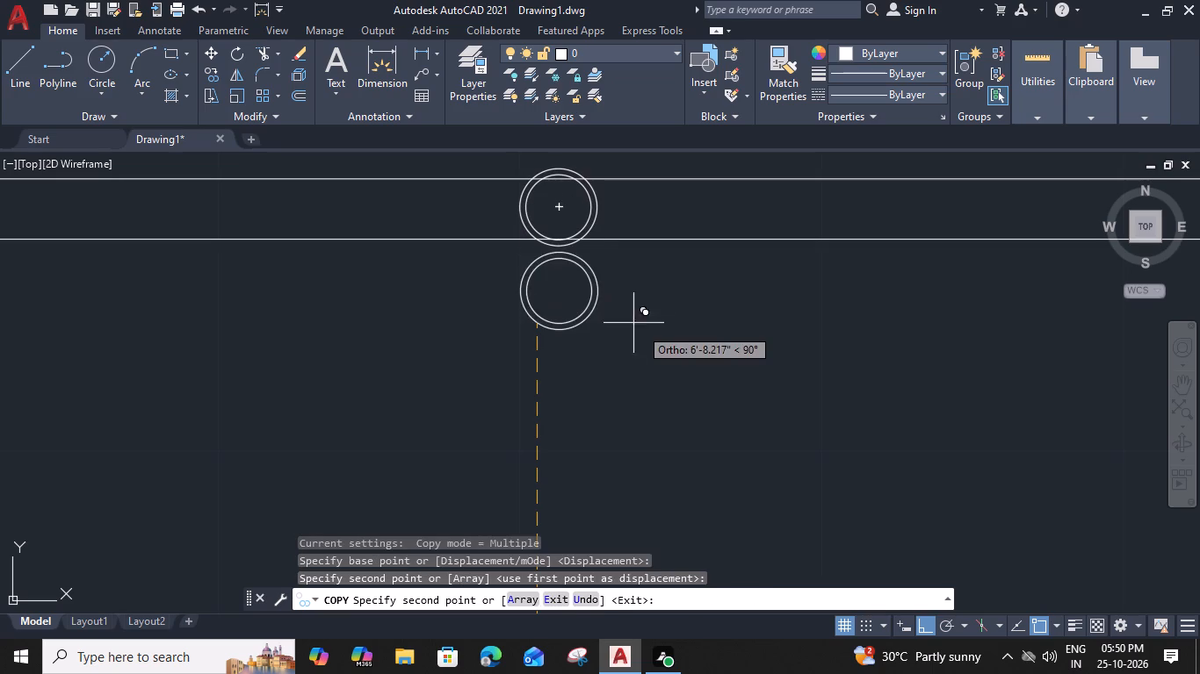
key(Escape)
Trim the parts of the upper double line that lie inside the copied concentric circles.
text(TR)
key(space)
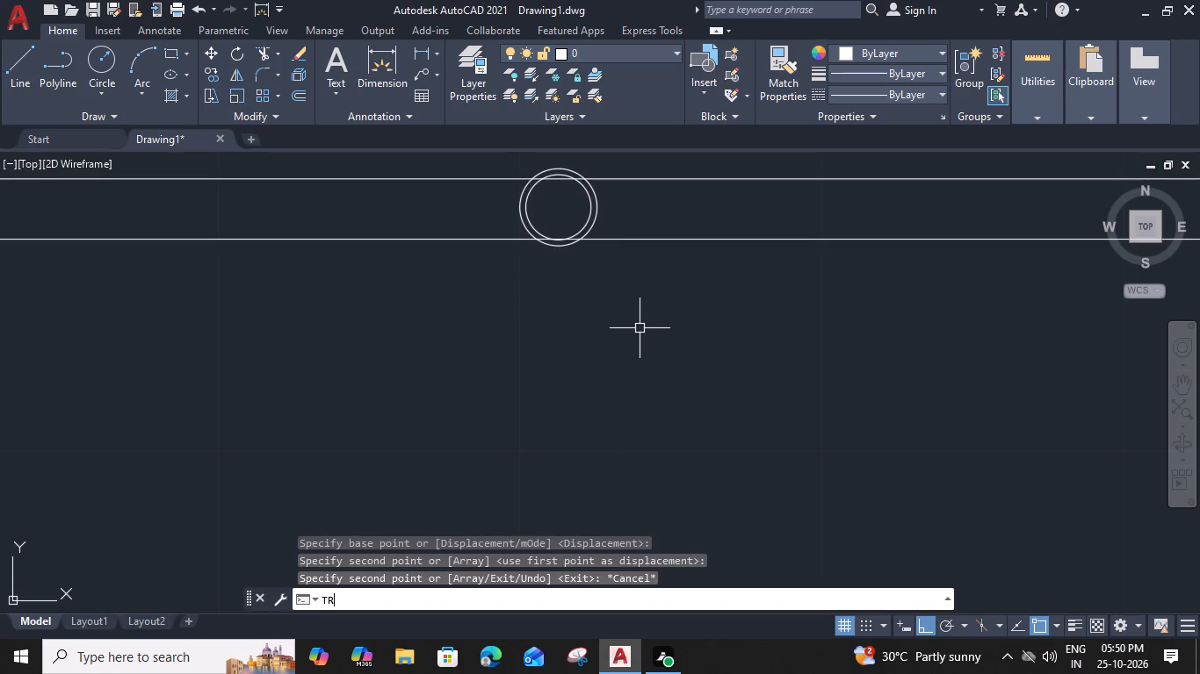
scroll(566, 212, up, 3)
middle_drag(565, 215, 579, 395)
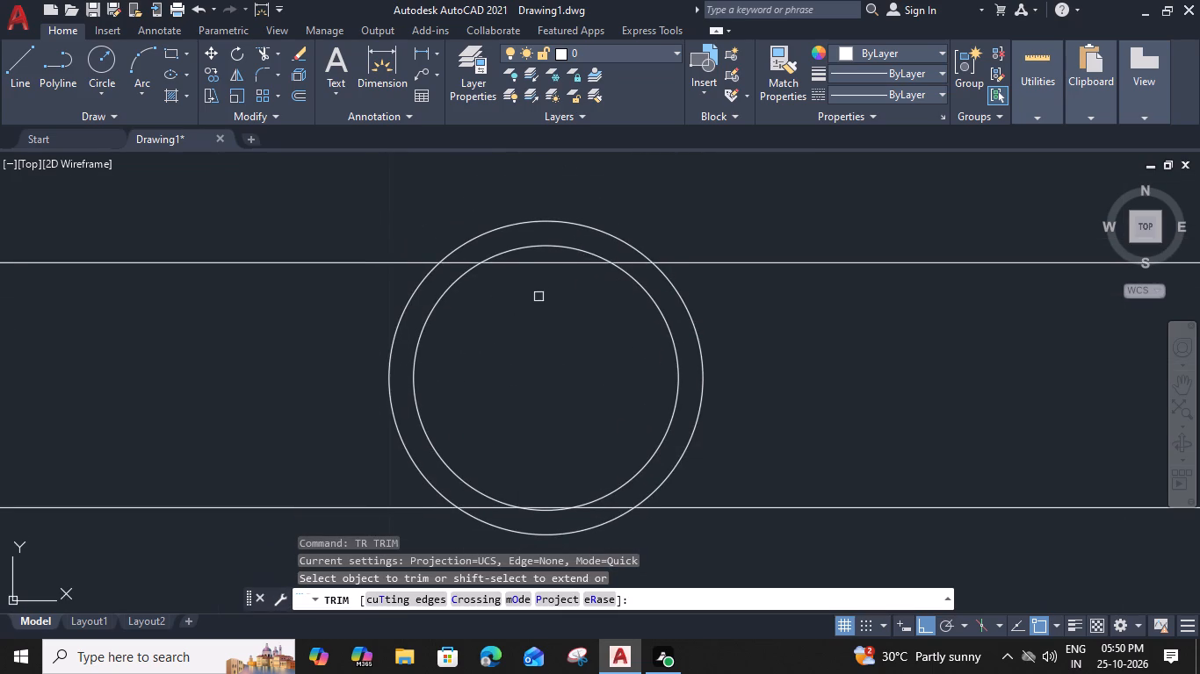
click(544, 265)
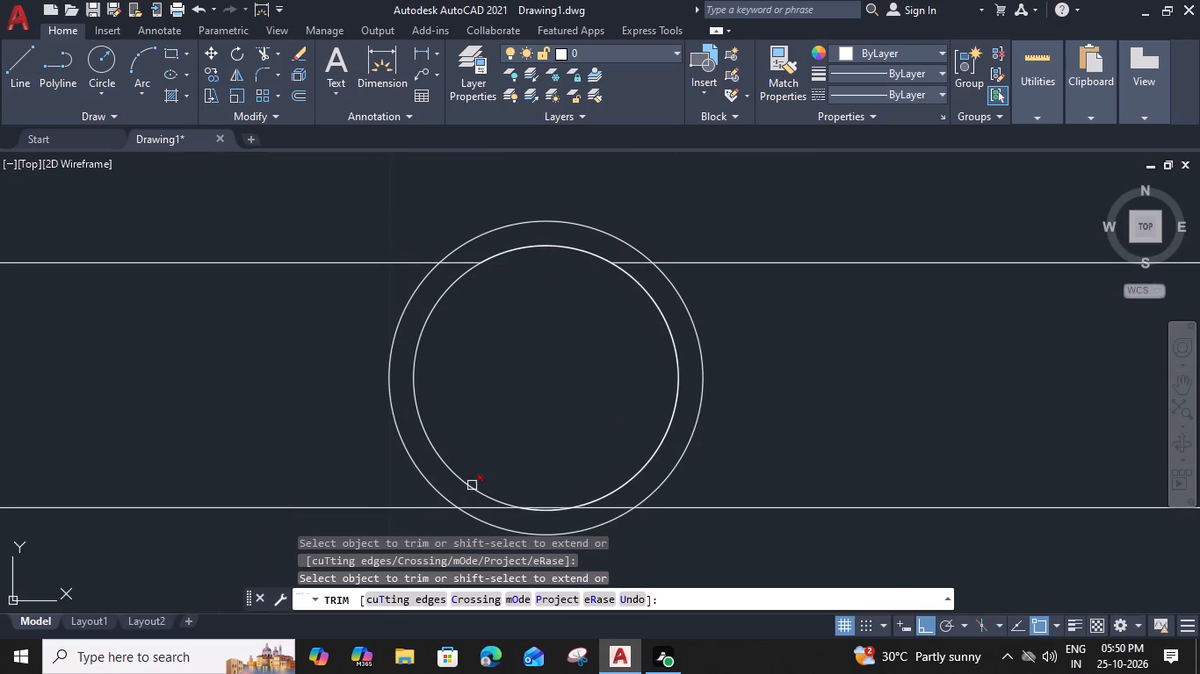
click(473, 505)
click(465, 259)
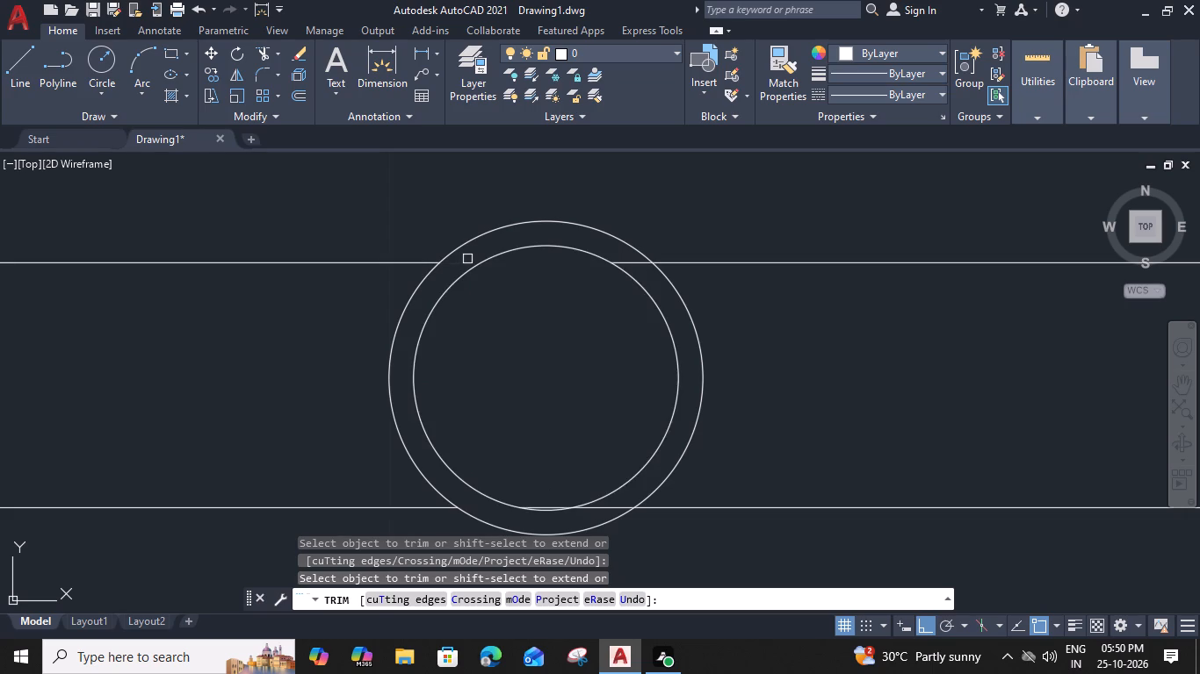
click(638, 263)
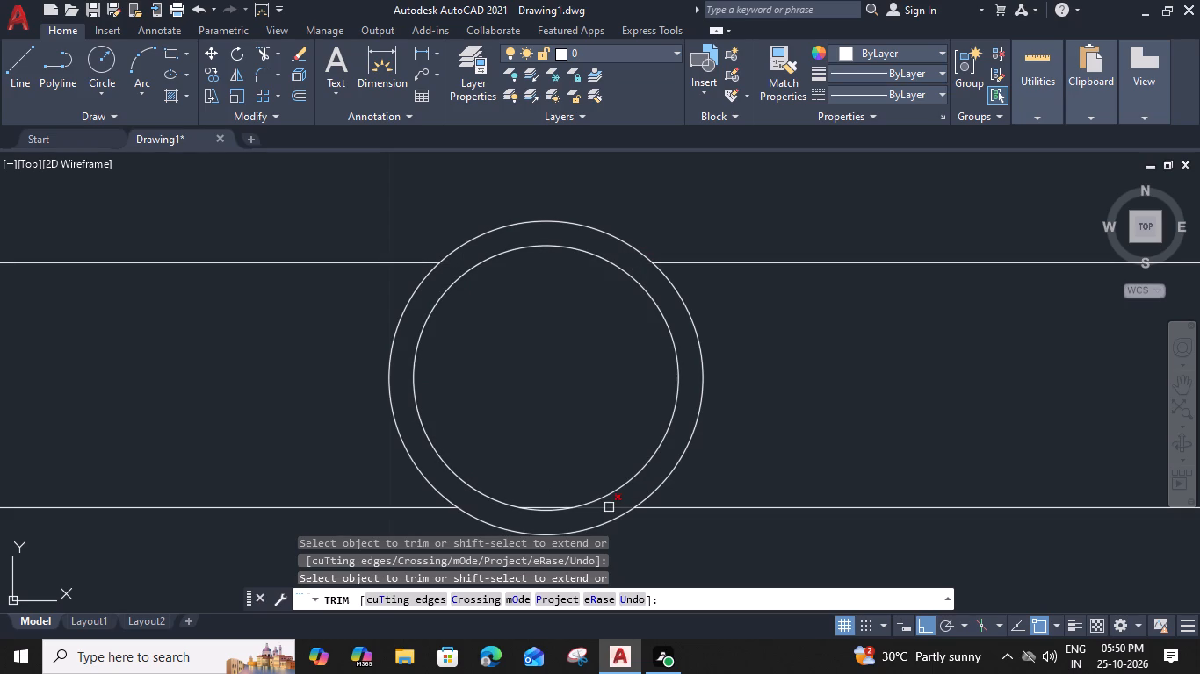
click(609, 507)
scroll(534, 505, up, 2)
click(560, 512)
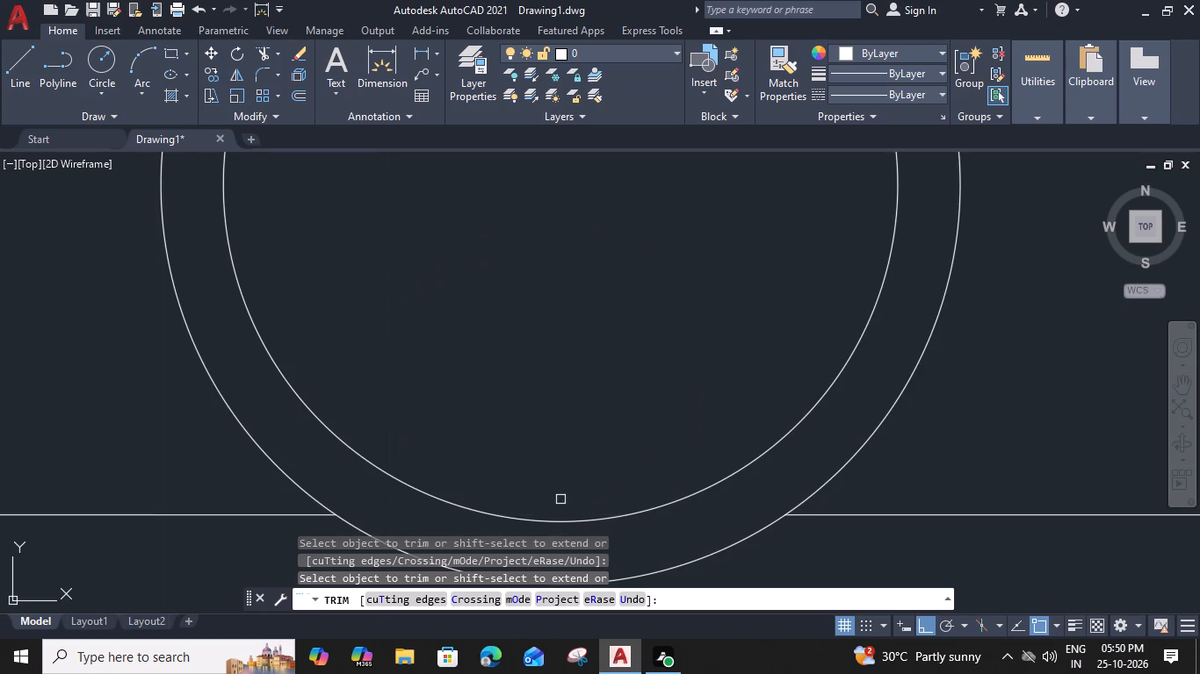
Trim away the lengths of the upper double line that extend past the copied circles.
scroll(560, 498, down, 3)
scroll(750, 404, down, 3)
click(847, 358)
click(806, 485)
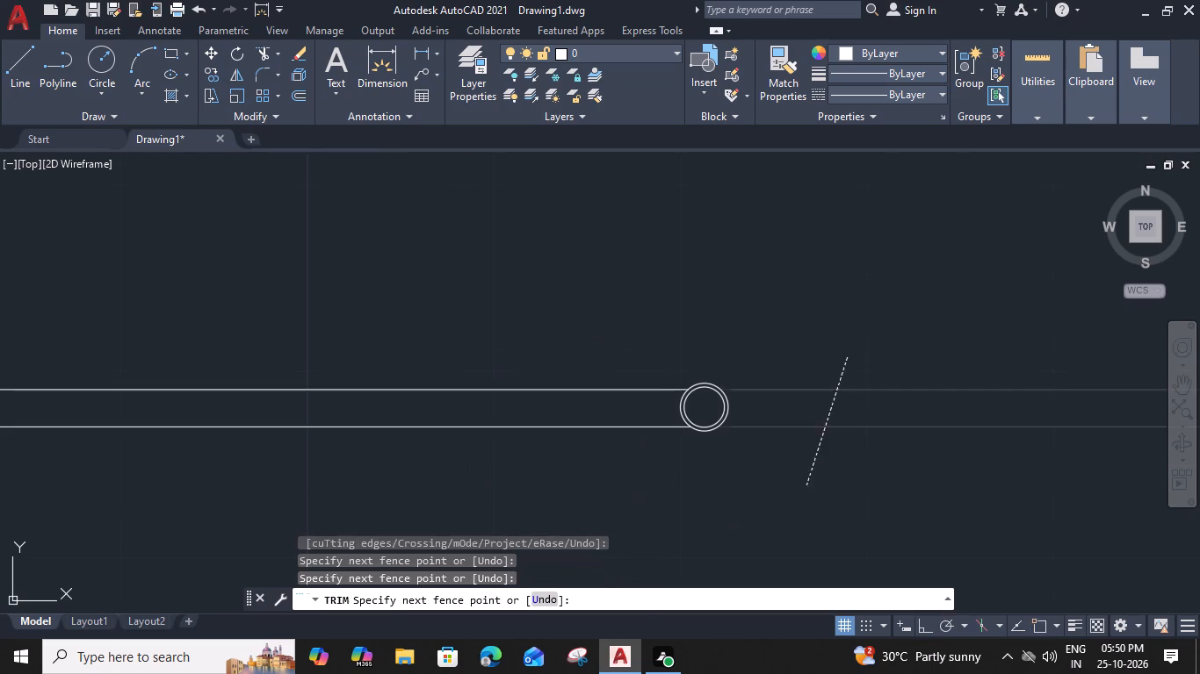
scroll(810, 485, down, 3)
middle_drag(813, 485, 811, 226)
scroll(813, 327, down, 1)
middle_drag(813, 414, 813, 409)
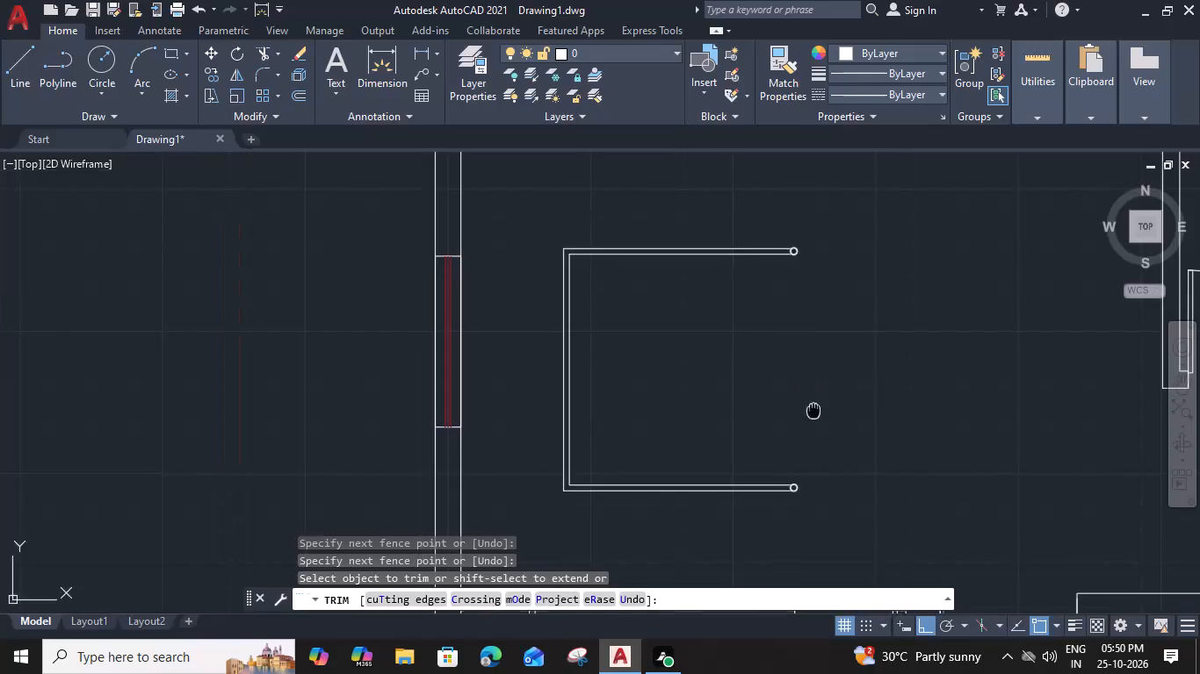
middle_drag(813, 409, 791, 336)
scroll(790, 446, up, 3)
scroll(747, 325, up, 1)
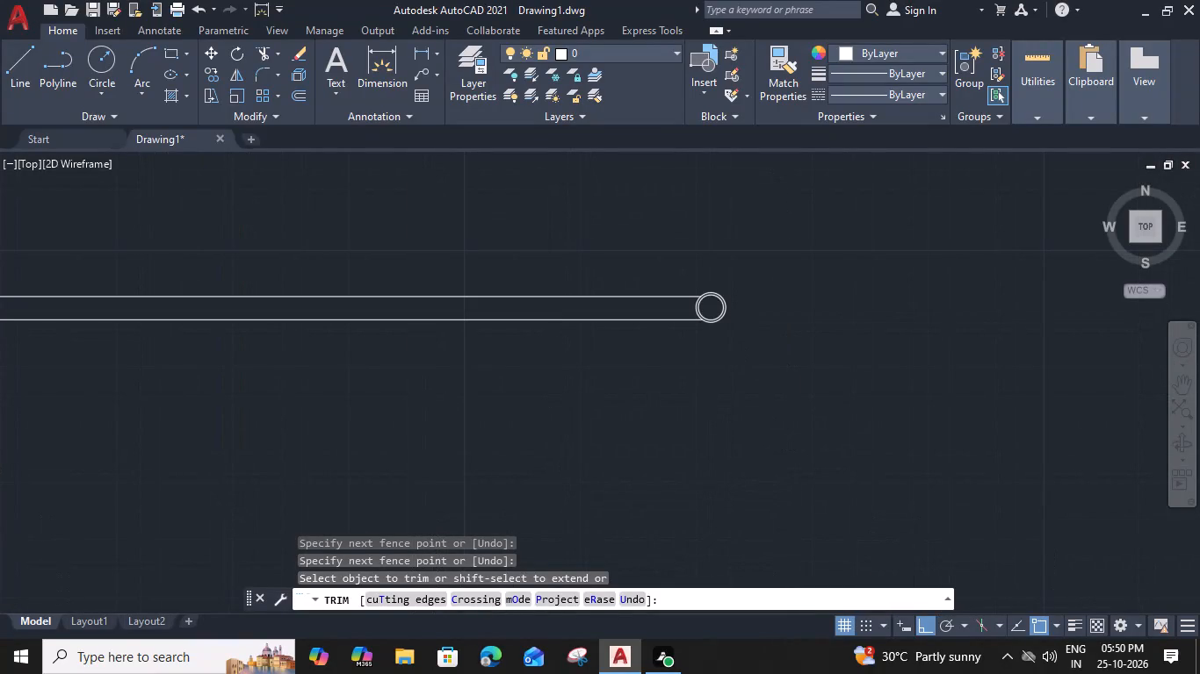
key(Escape)
Move the kitchen-side pair of concentric circles inward along its double line, shortening that side of the railing.
scroll(740, 319, down, 2)
scroll(732, 315, up, 3)
drag(709, 308, 699, 311)
click(635, 325)
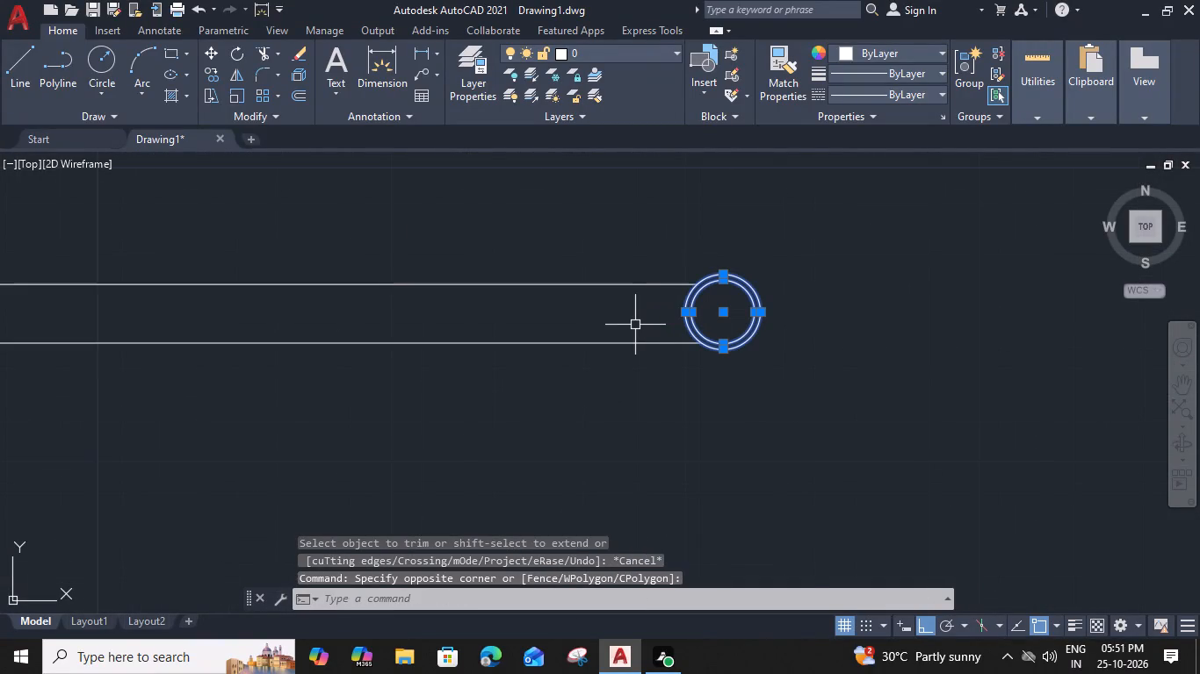
text(M)
key(space)
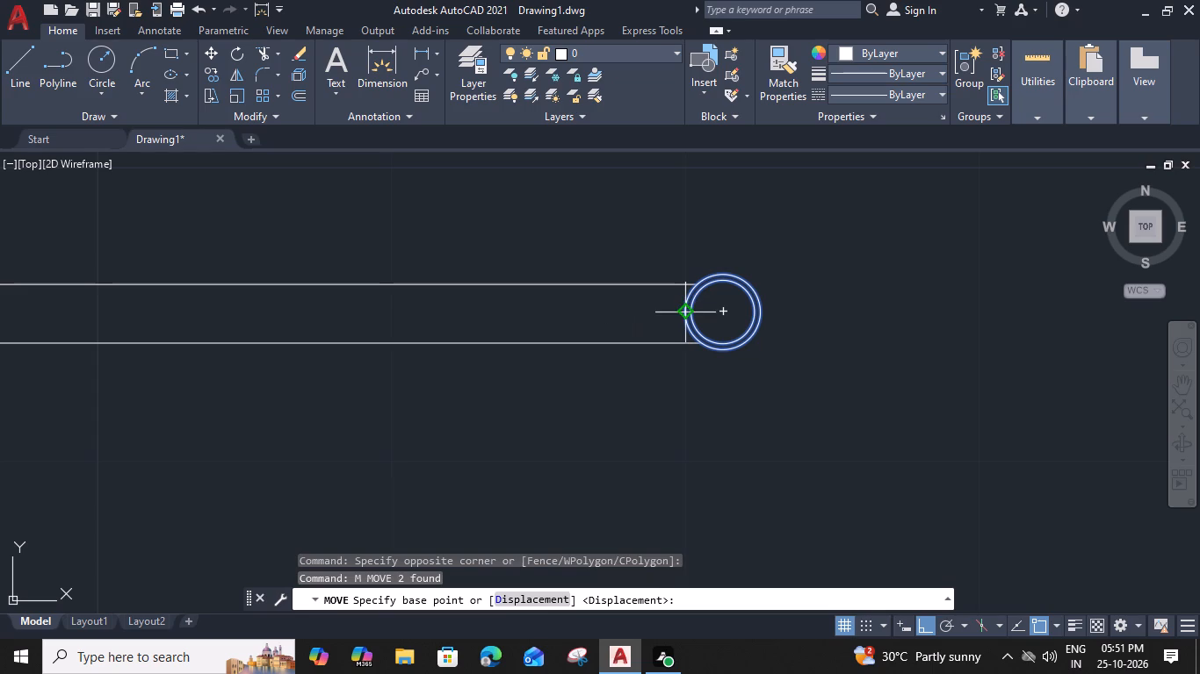
click(682, 316)
scroll(499, 315, down, 2)
middle_drag(500, 312, 774, 327)
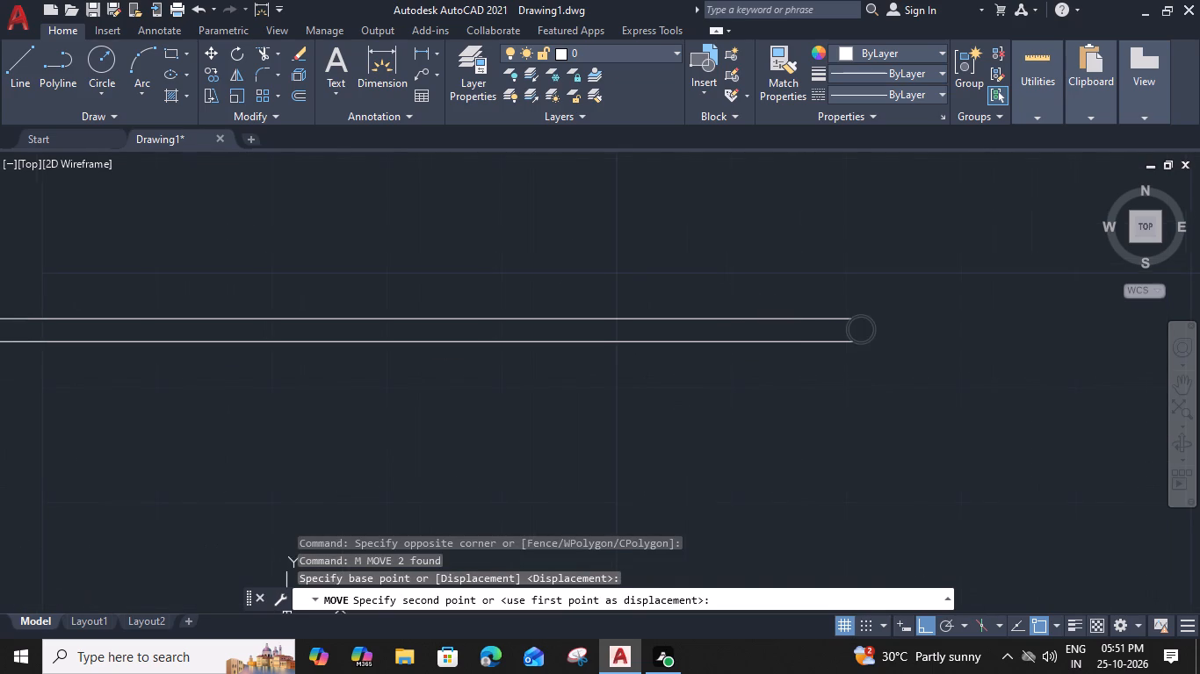
click(589, 327)
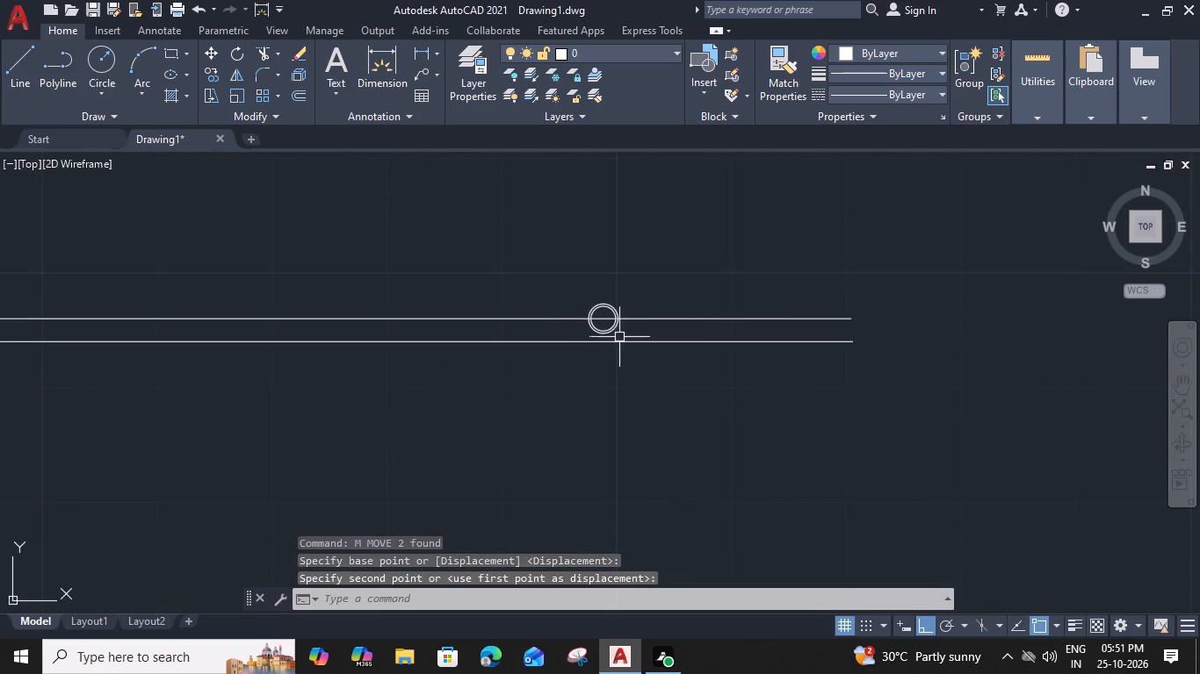
Move the kitchen-side circles straight down so the inner circle's bottom touches the lower line of the double line.
scroll(610, 334, up, 2)
drag(604, 310, 598, 320)
click(575, 348)
text(M)
key(space)
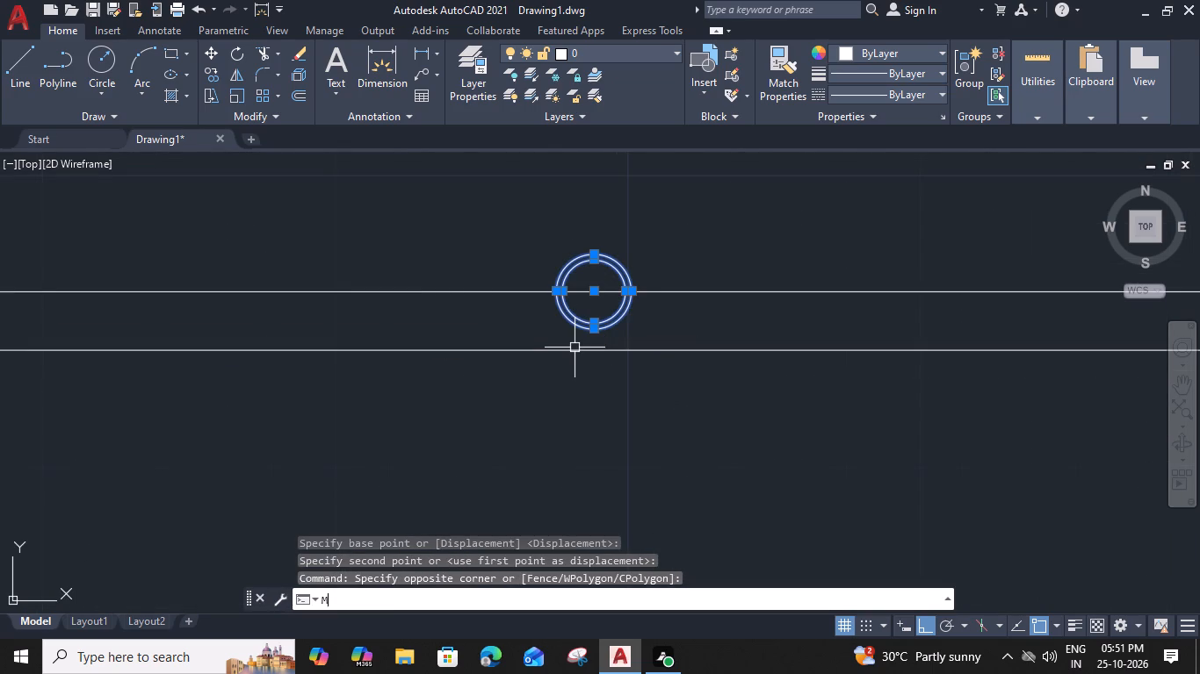
scroll(581, 344, up, 3)
click(609, 293)
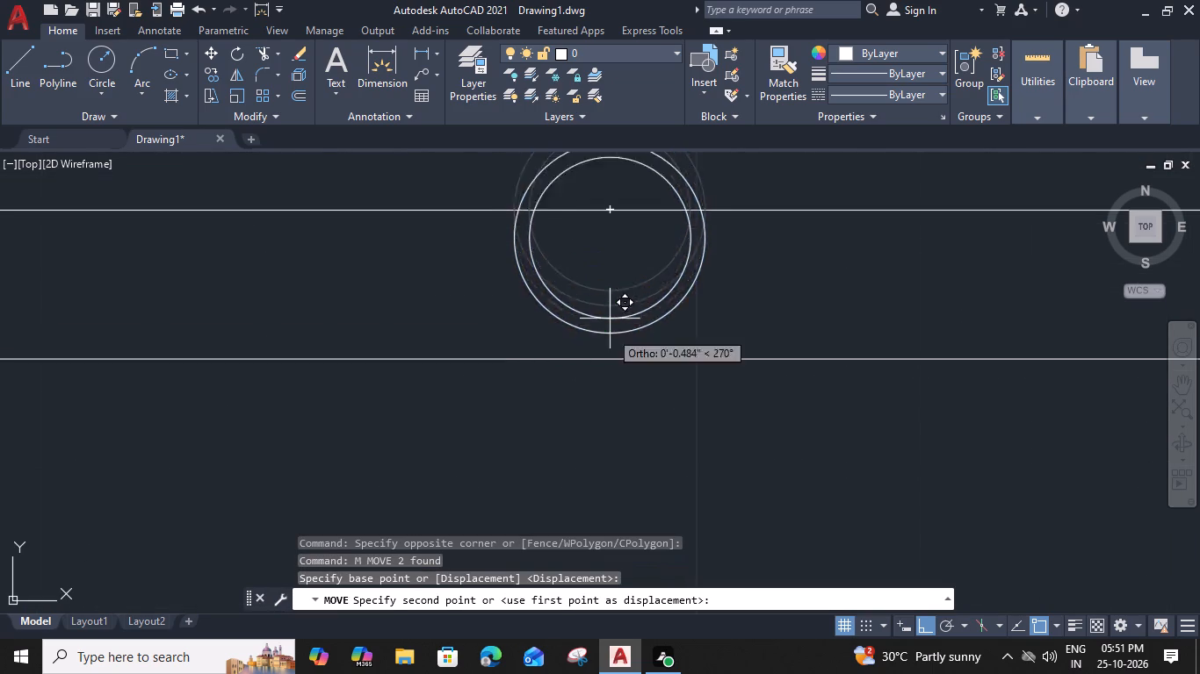
click(607, 365)
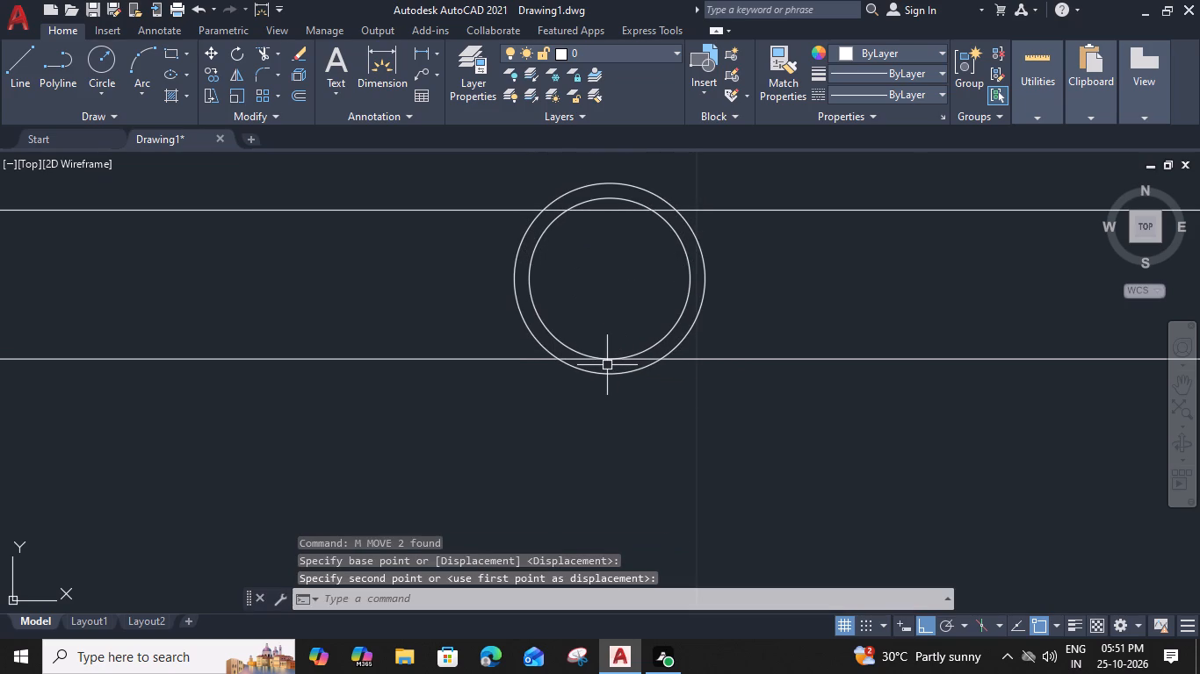
Nudge the kitchen-side circles slightly further down so they sit centred on the double line.
click(649, 341)
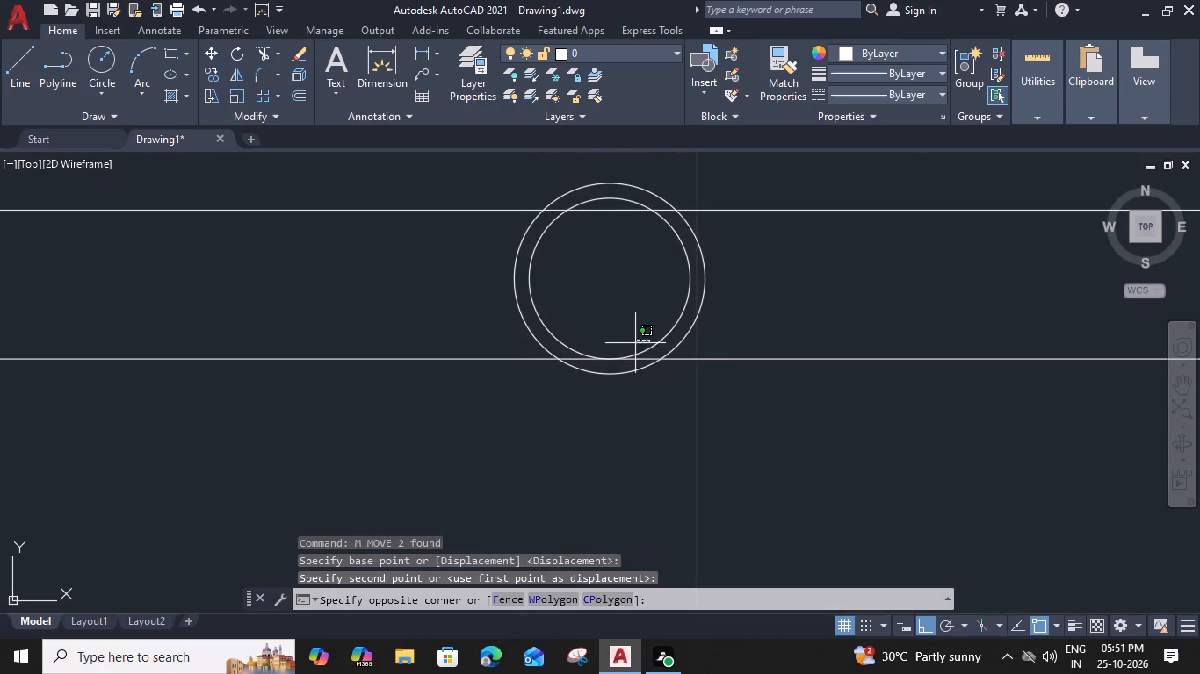
click(641, 355)
click(687, 324)
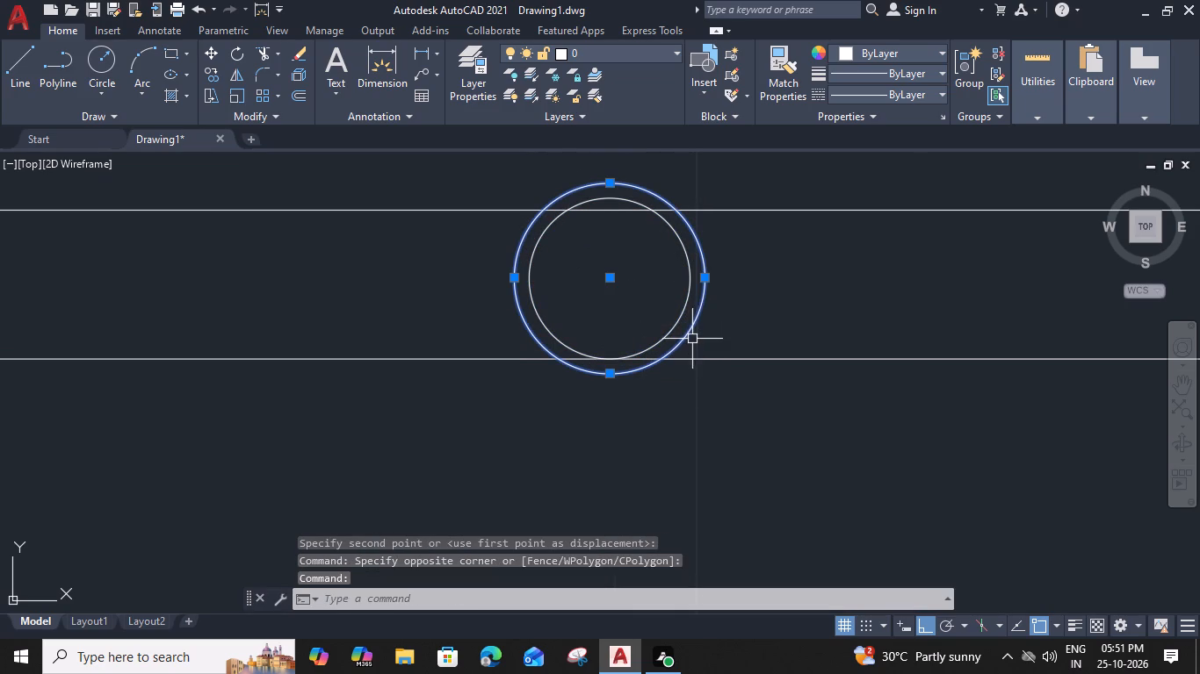
drag(760, 303, 726, 316)
click(633, 339)
key(m)
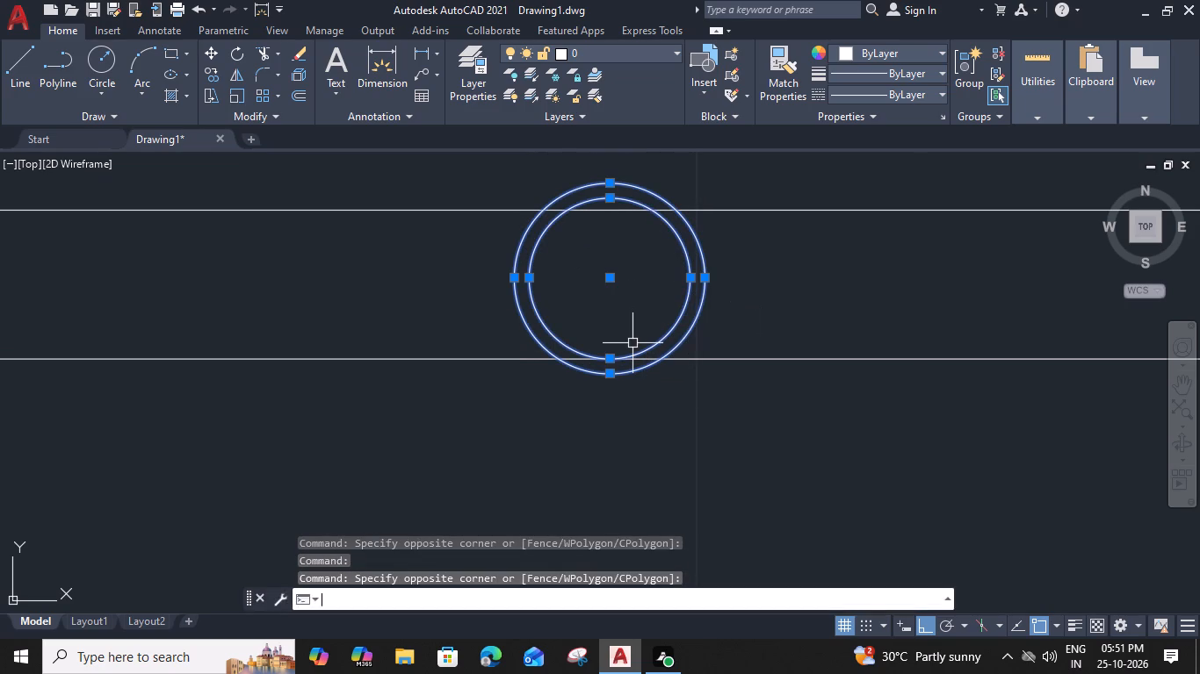
key(space)
scroll(623, 360, up, 2)
click(591, 357)
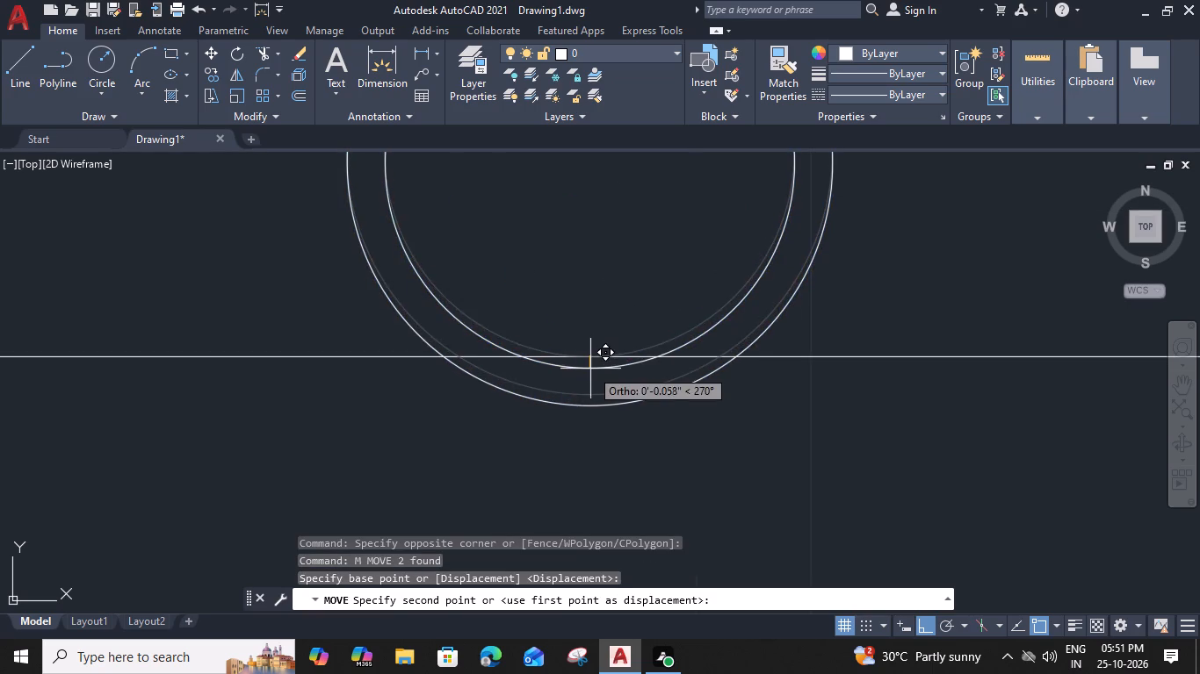
click(590, 371)
scroll(590, 371, down, 2)
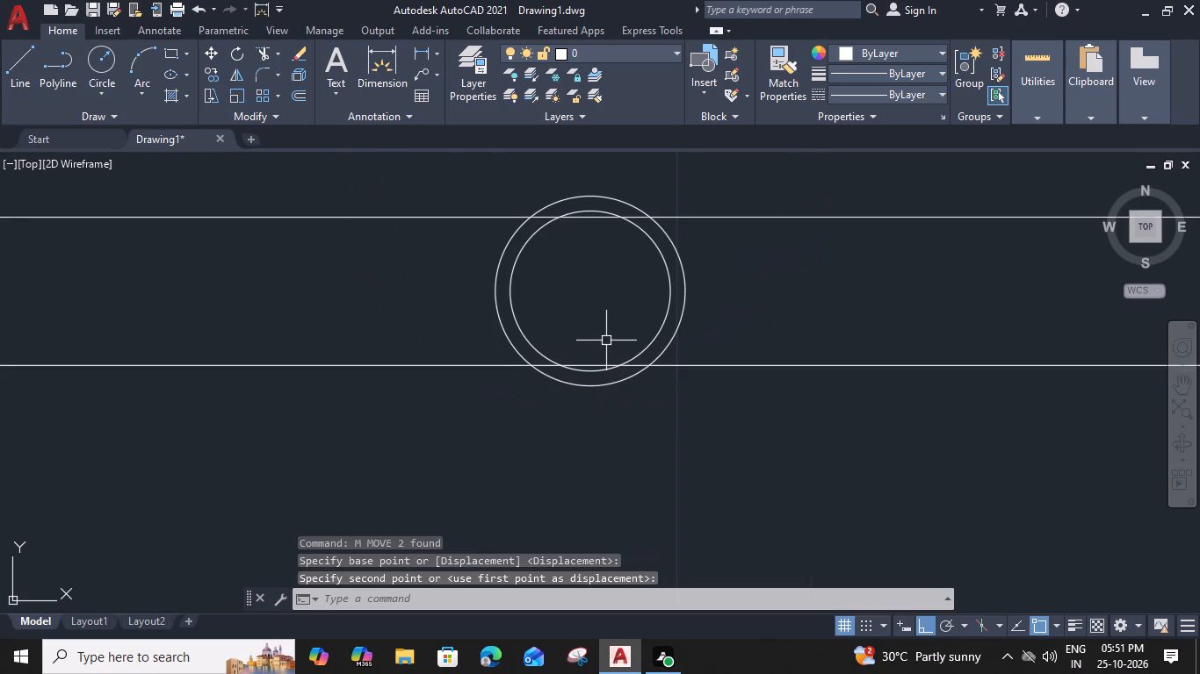
Trim the kitchen-side double line inside the concentric circles and remove its lengths beyond them.
text(TR)
key(space)
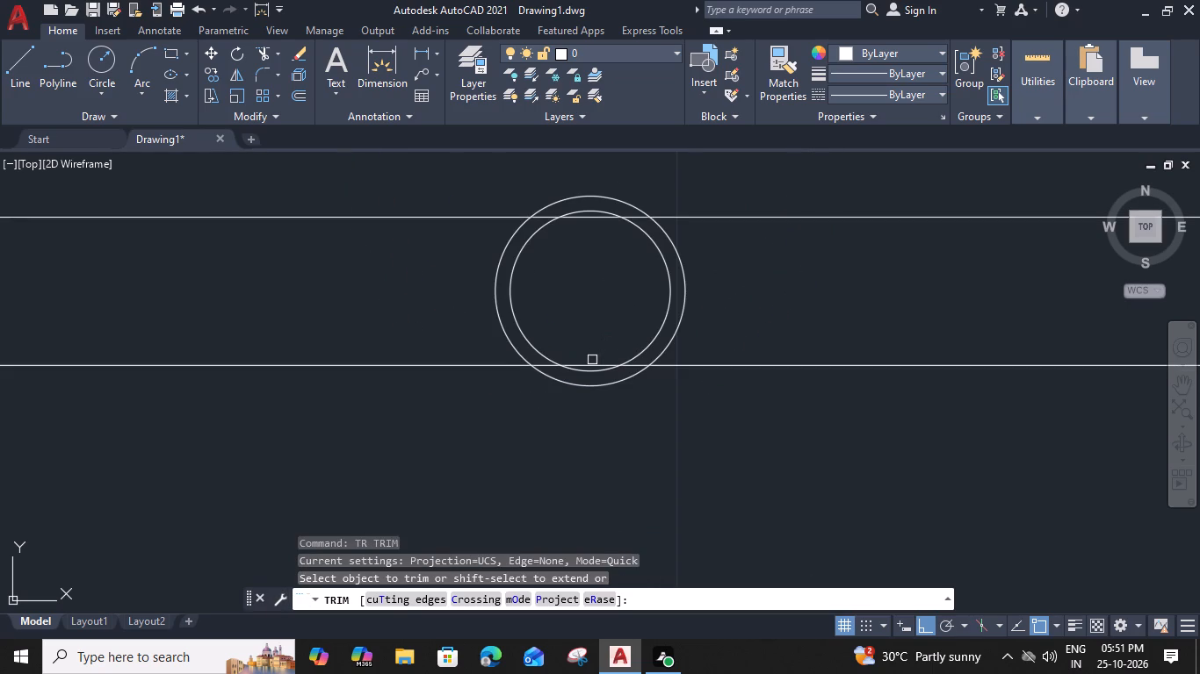
click(592, 363)
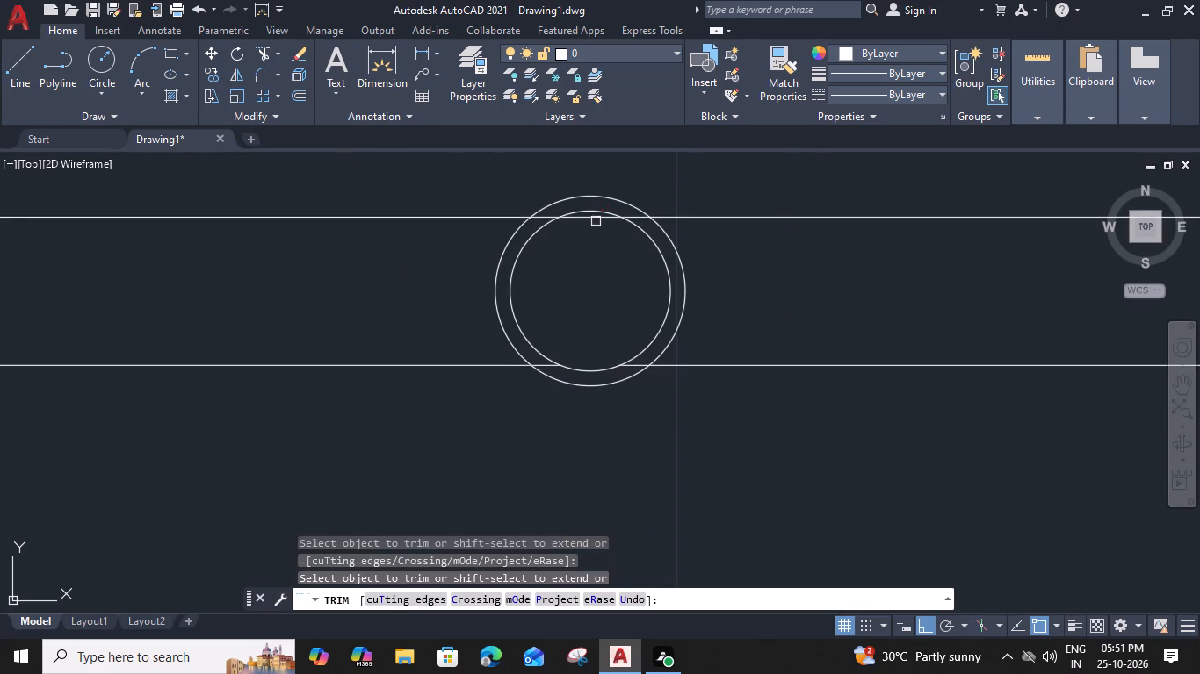
click(596, 221)
click(820, 183)
click(751, 484)
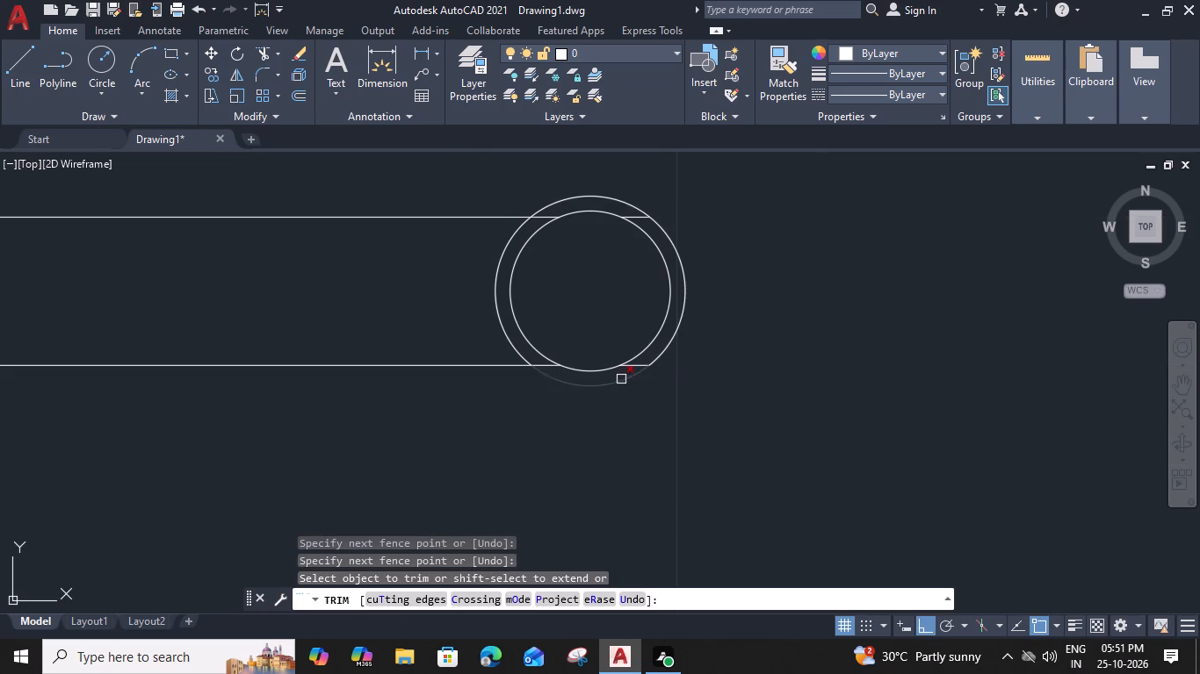
scroll(623, 374, up, 1)
click(635, 362)
scroll(502, 368, up, 2)
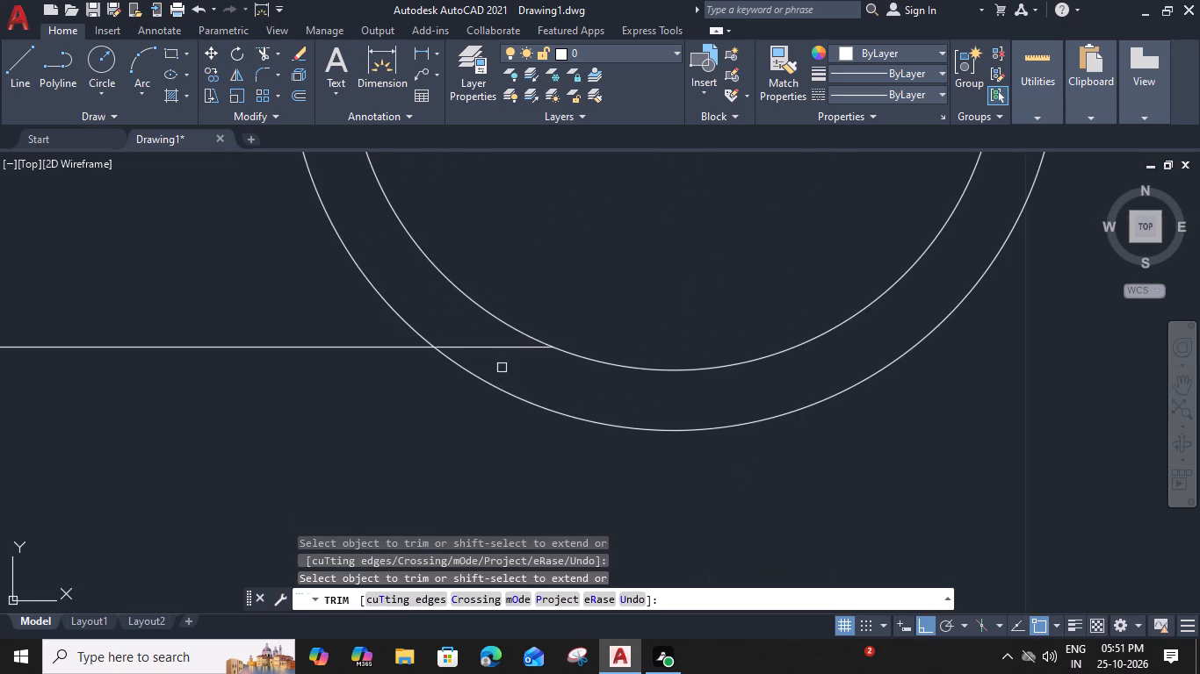
click(500, 350)
scroll(500, 350, down, 4)
middle_drag(516, 259, 516, 376)
scroll(507, 326, up, 3)
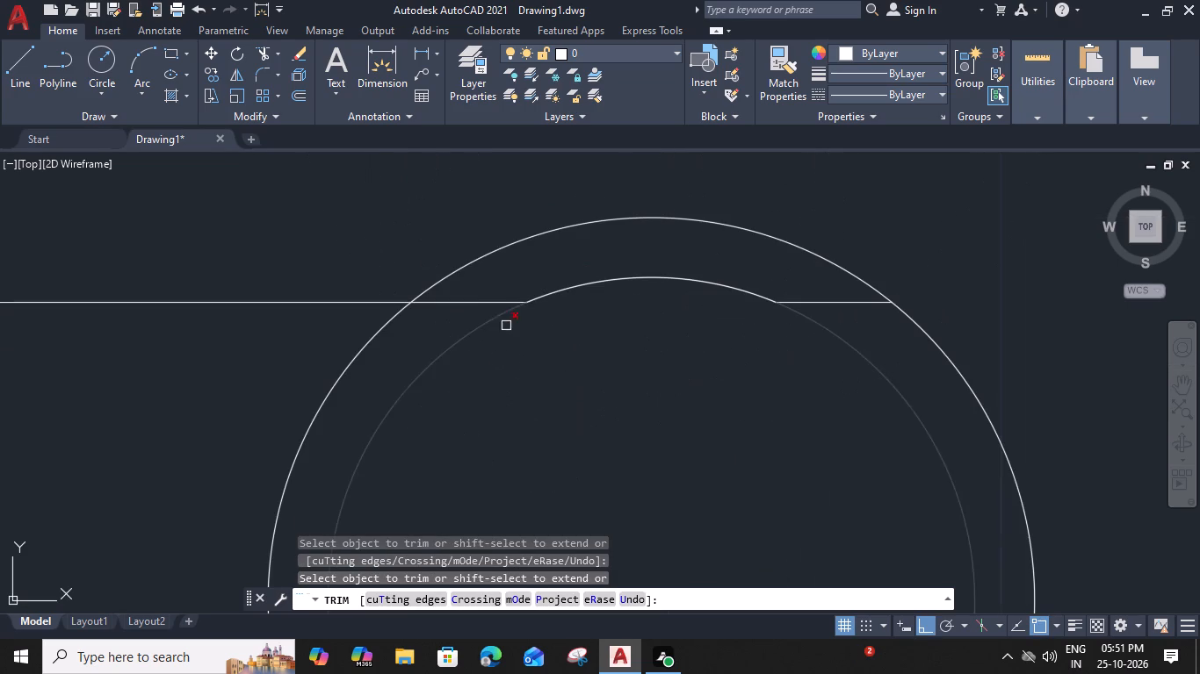
click(488, 303)
click(853, 298)
key(Escape)
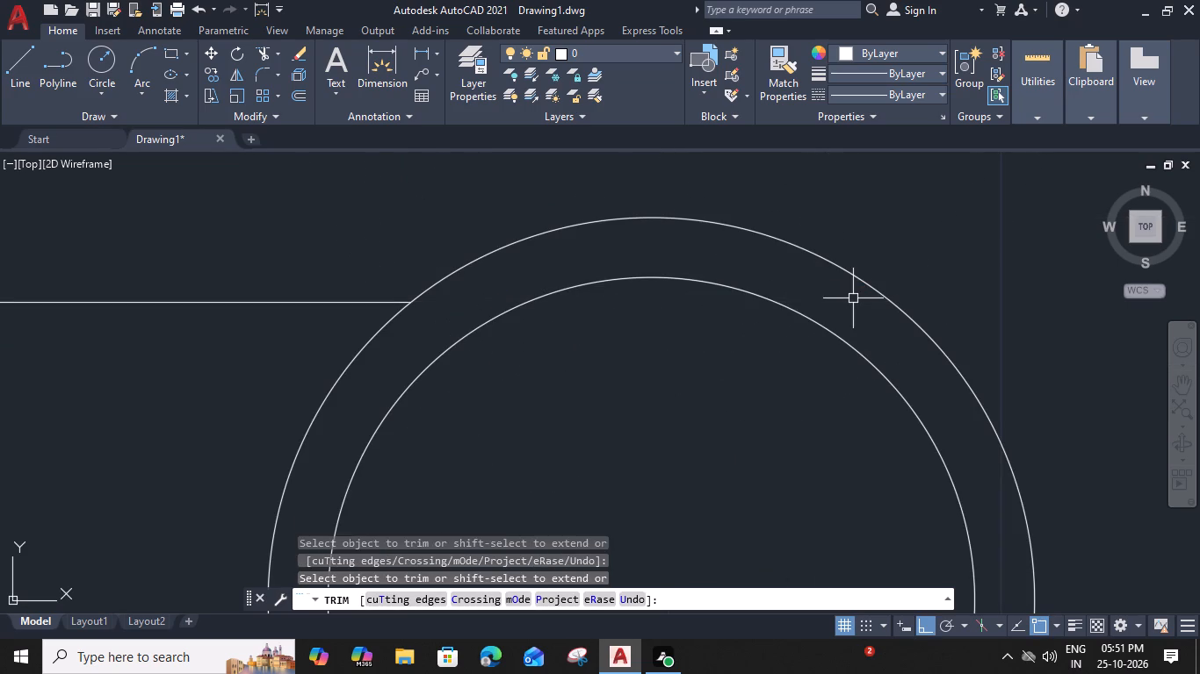
Draw a vertical line from the railing's kitchen-side outer line, beside its corner, straight down to the kitchen wall.
scroll(852, 303, down, 4)
scroll(706, 405, down, 3)
middle_drag(613, 433, 991, 344)
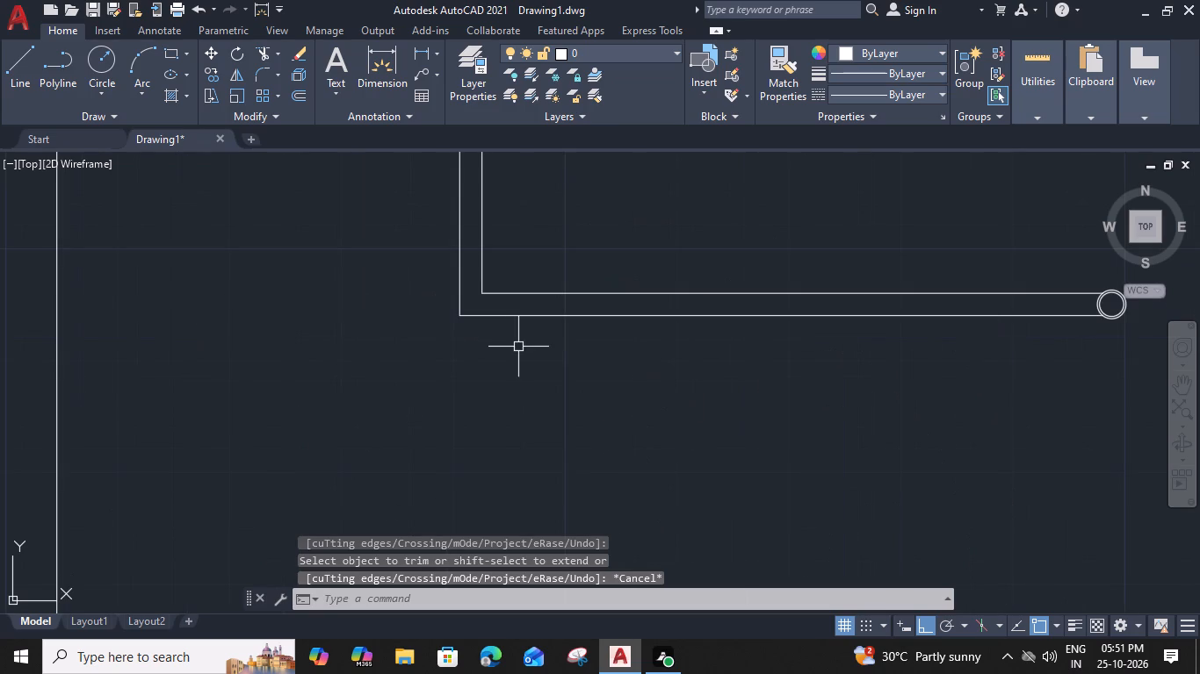
key(l)
key(space)
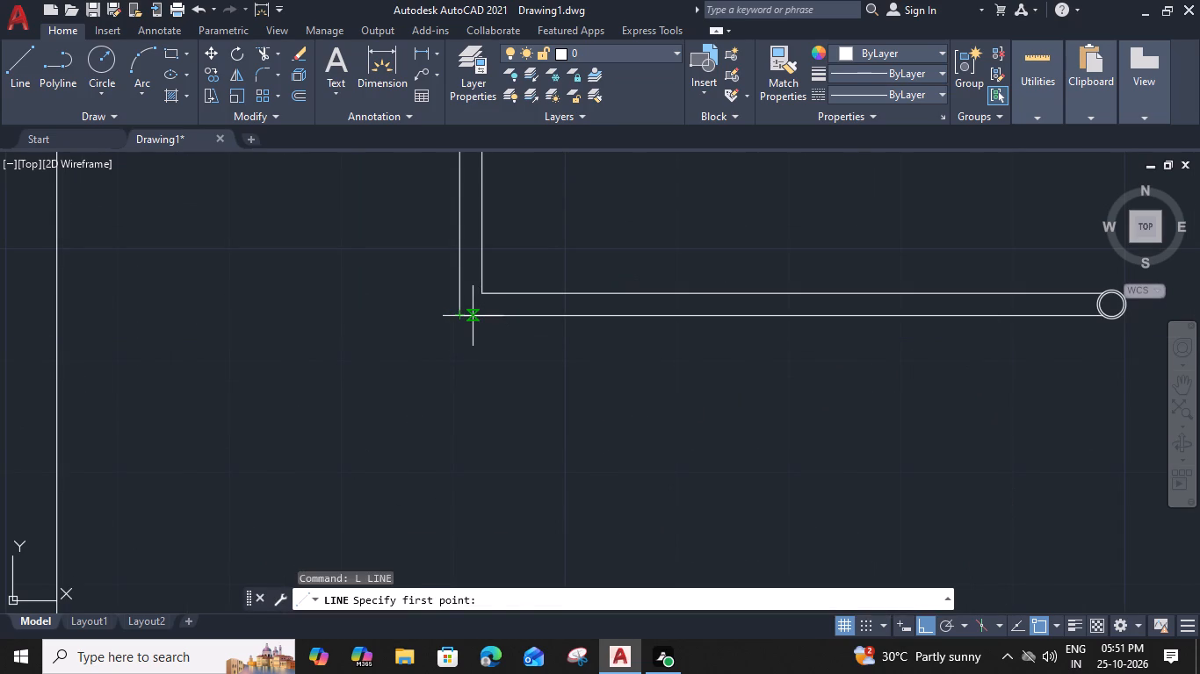
click(473, 316)
scroll(481, 452, down, 3)
middle_drag(481, 450, 486, 338)
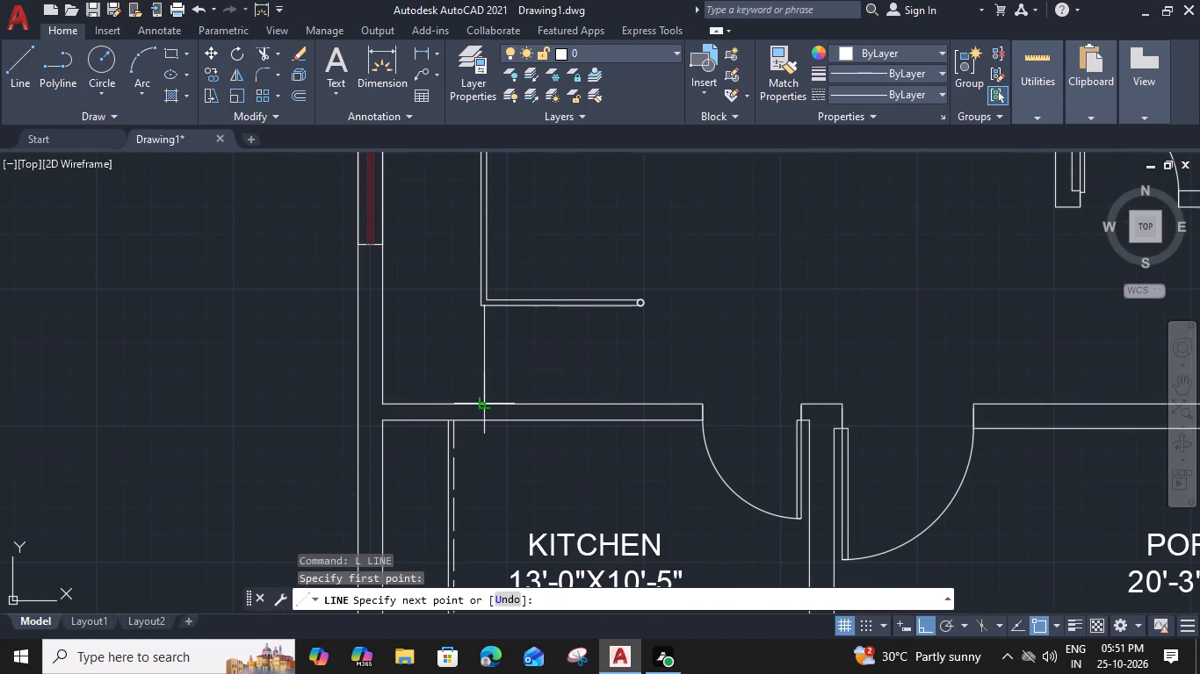
click(482, 409)
key(space)
Offset the vertical line 11" four times in succession along the kitchen-side railing to form the tread lines.
click(481, 362)
text(O)
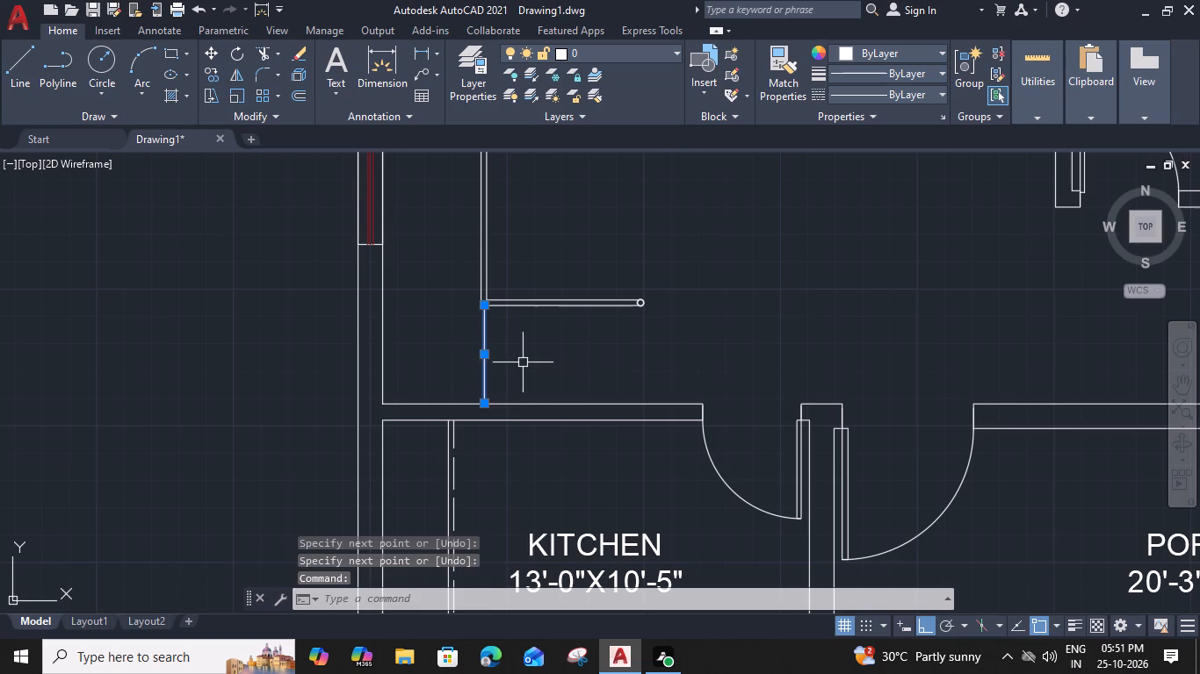
key(space)
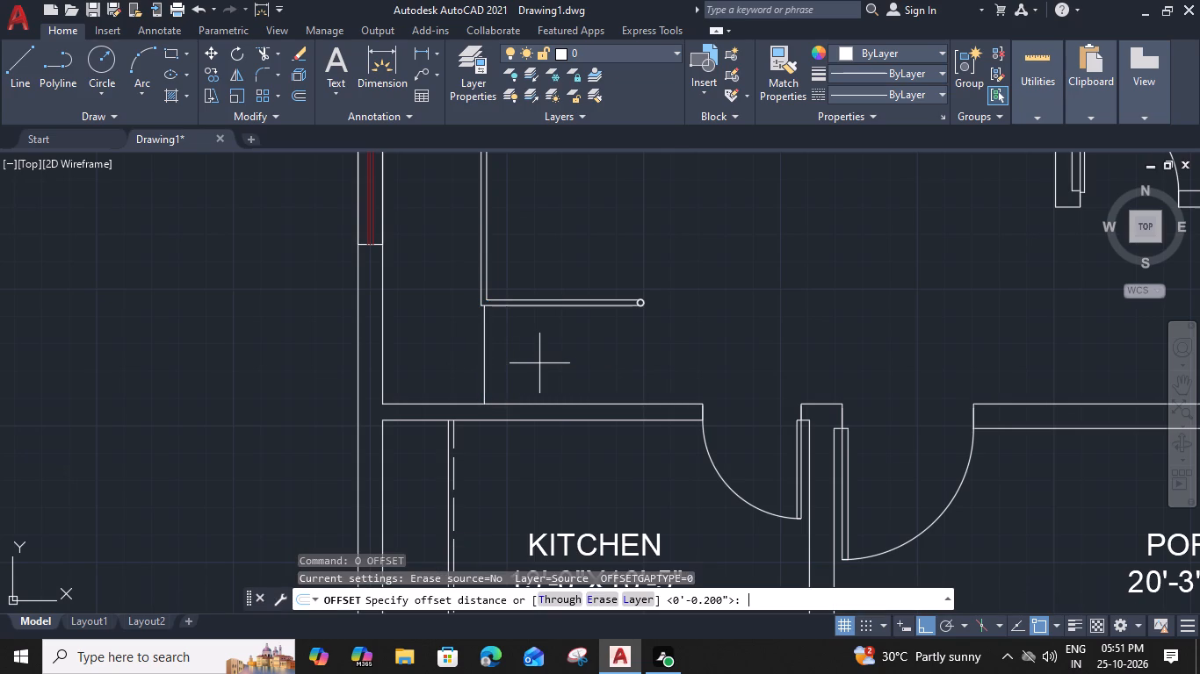
text(11")
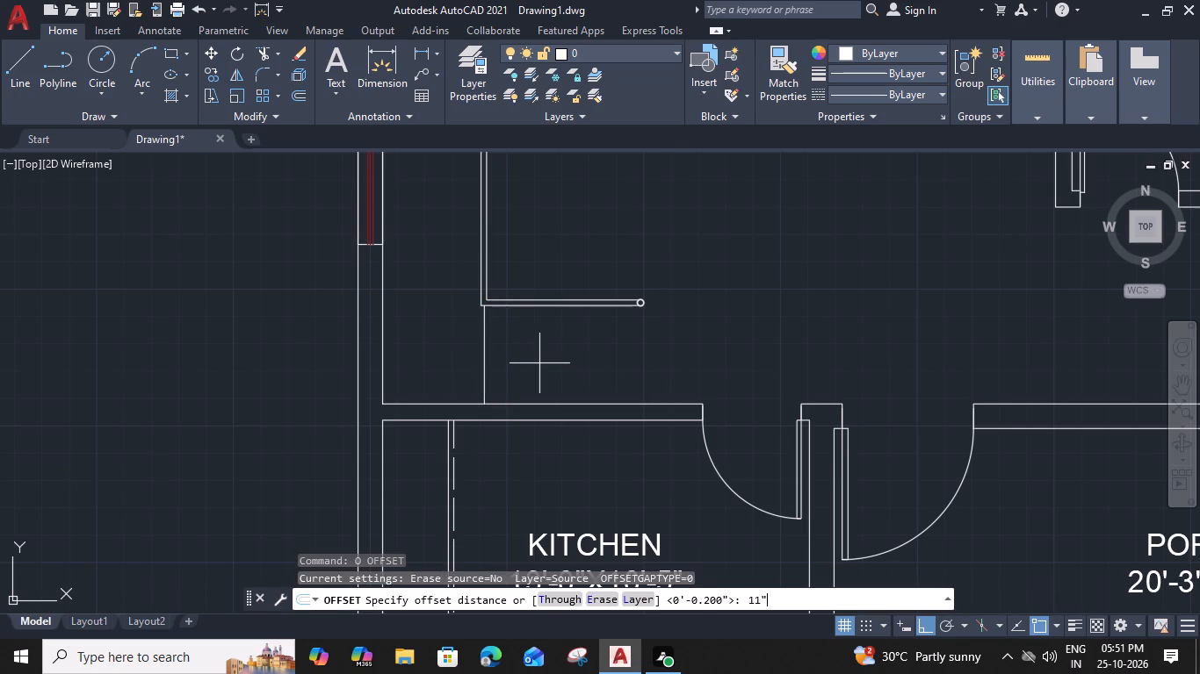
key(Return)
click(550, 369)
click(516, 348)
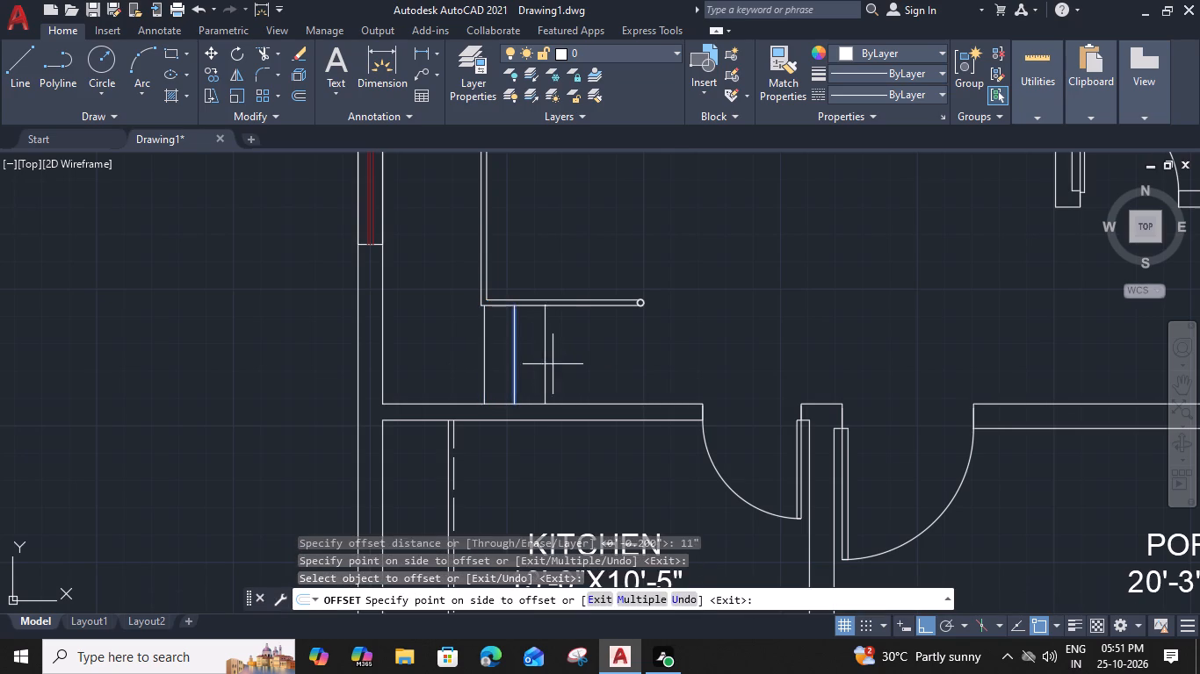
click(554, 366)
click(541, 356)
click(565, 369)
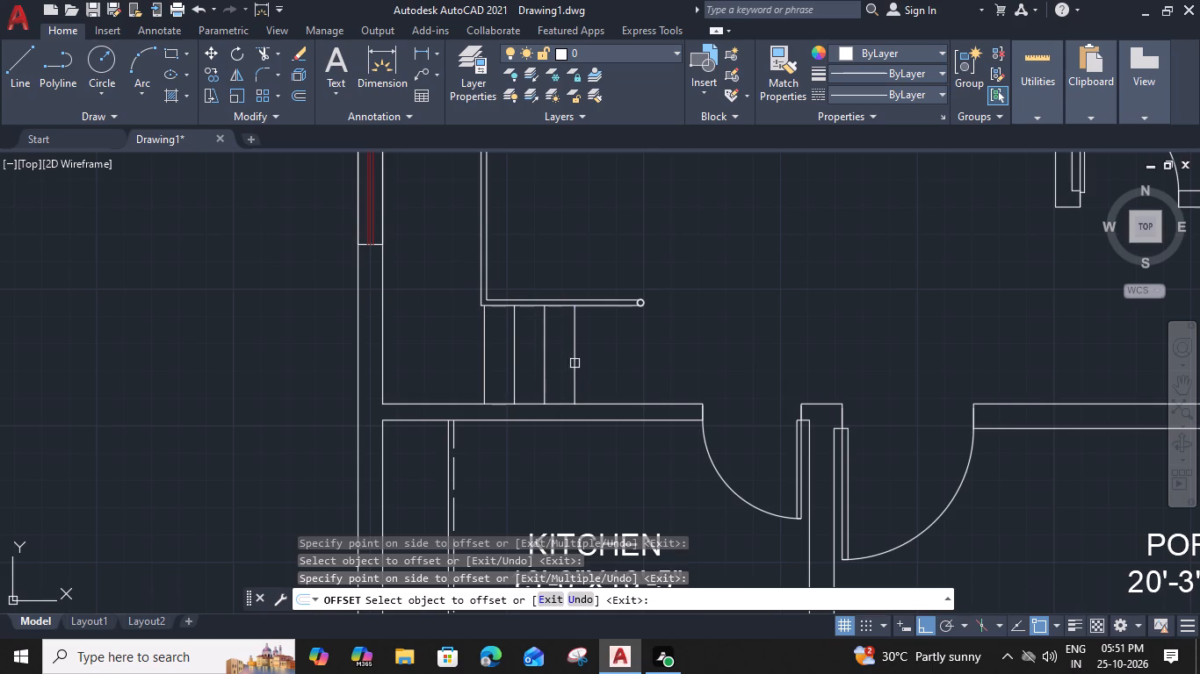
click(575, 363)
click(611, 371)
key(Escape)
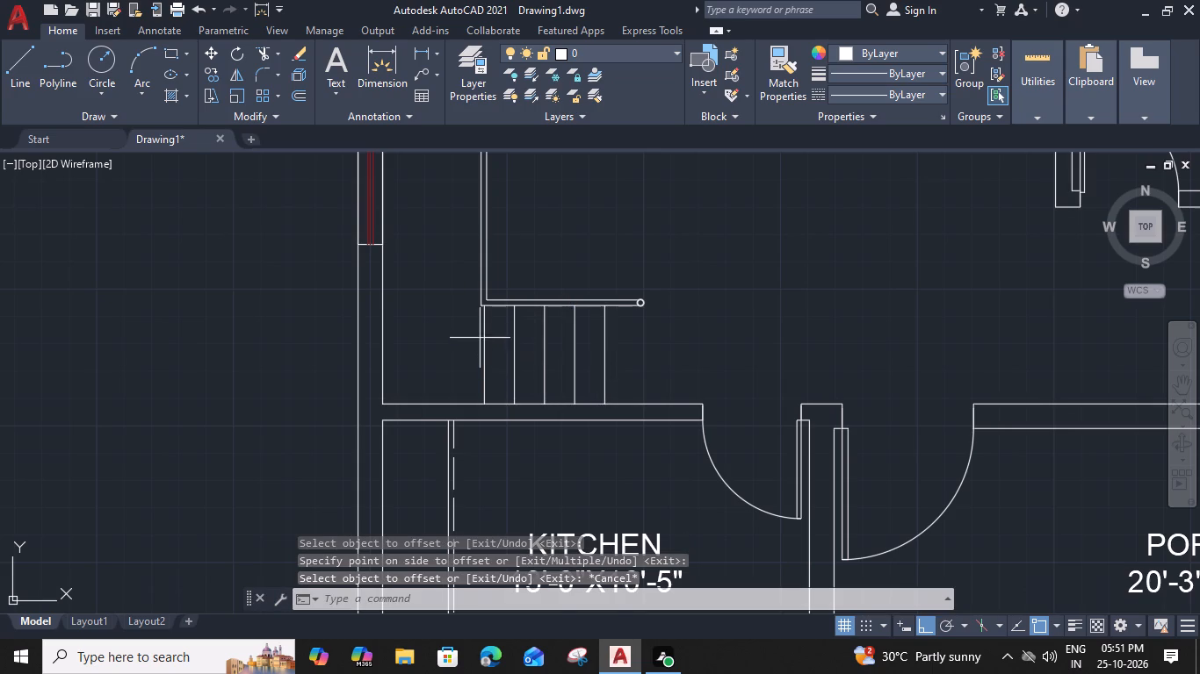
Offset the first tread line 1" toward the outer wall.
click(480, 338)
click(478, 362)
click(496, 341)
click(475, 354)
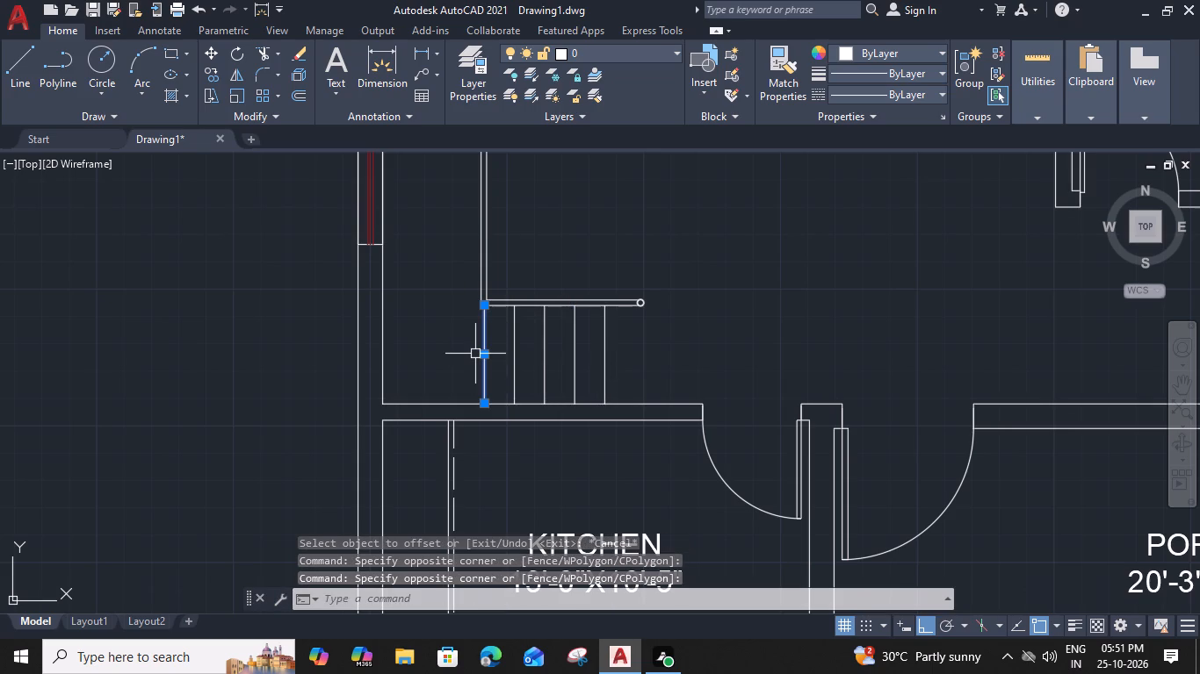
text(O)
key(space)
key(1)
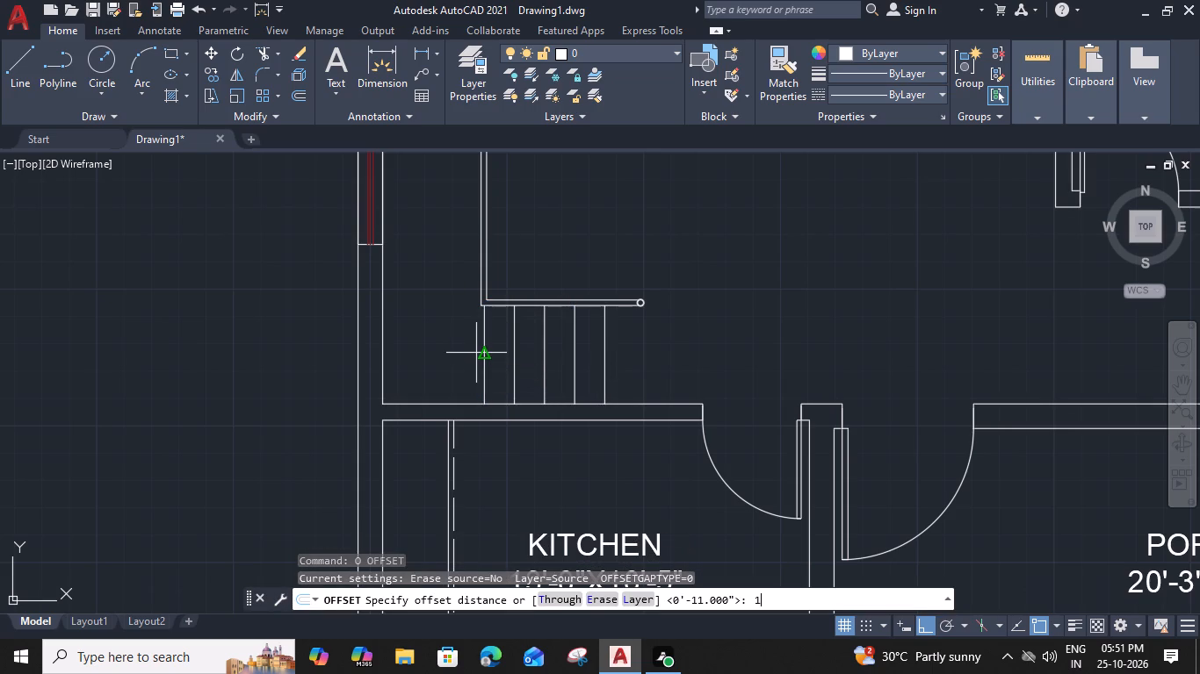
key(shift+quotedbl)
key(Return)
click(451, 355)
key(Escape)
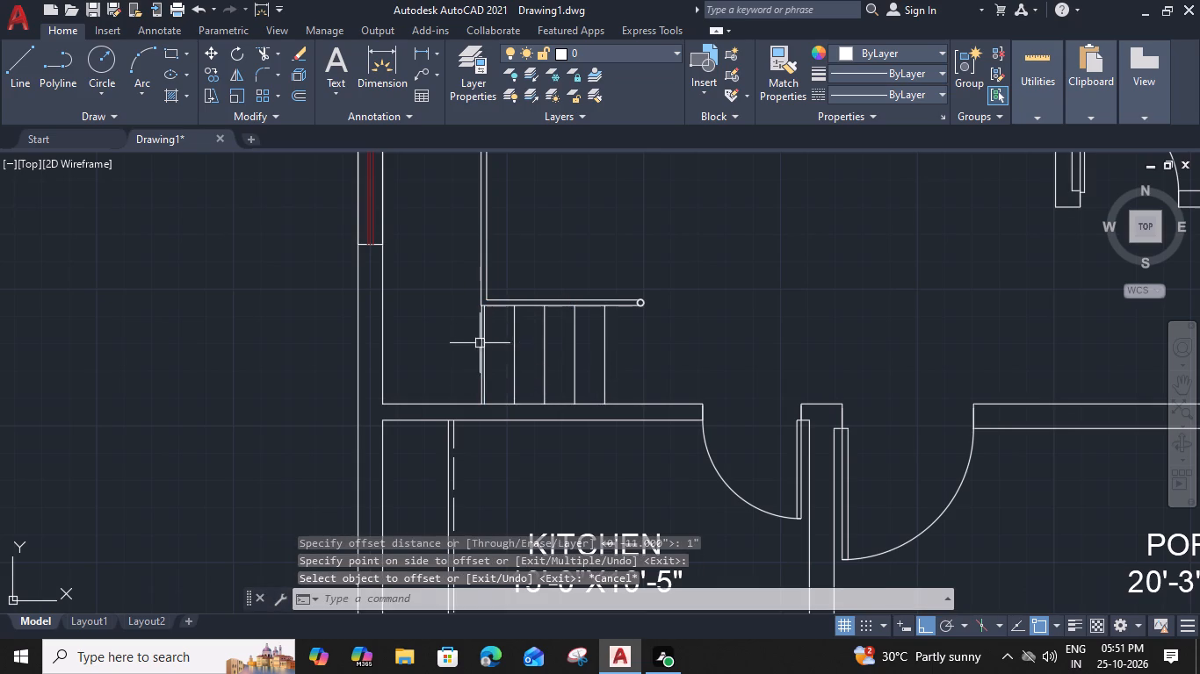
Change the new 1" offset line to the dashed ACAD linetype.
scroll(478, 343, up, 2)
click(482, 346)
click(911, 93)
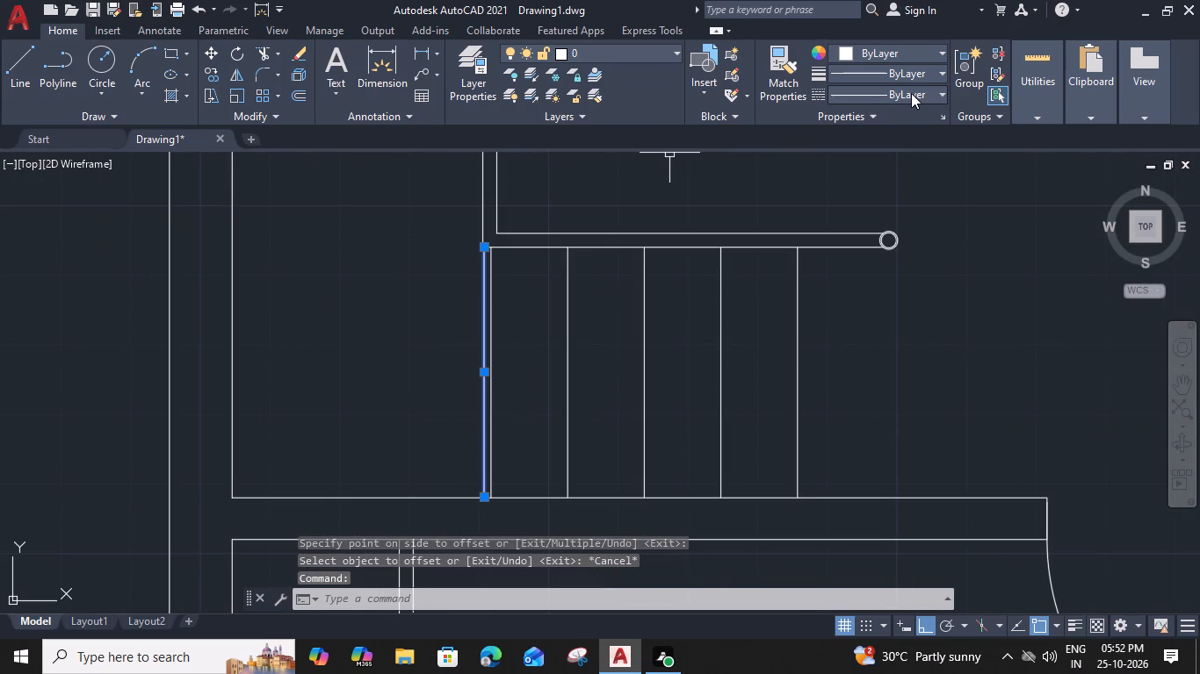
click(896, 154)
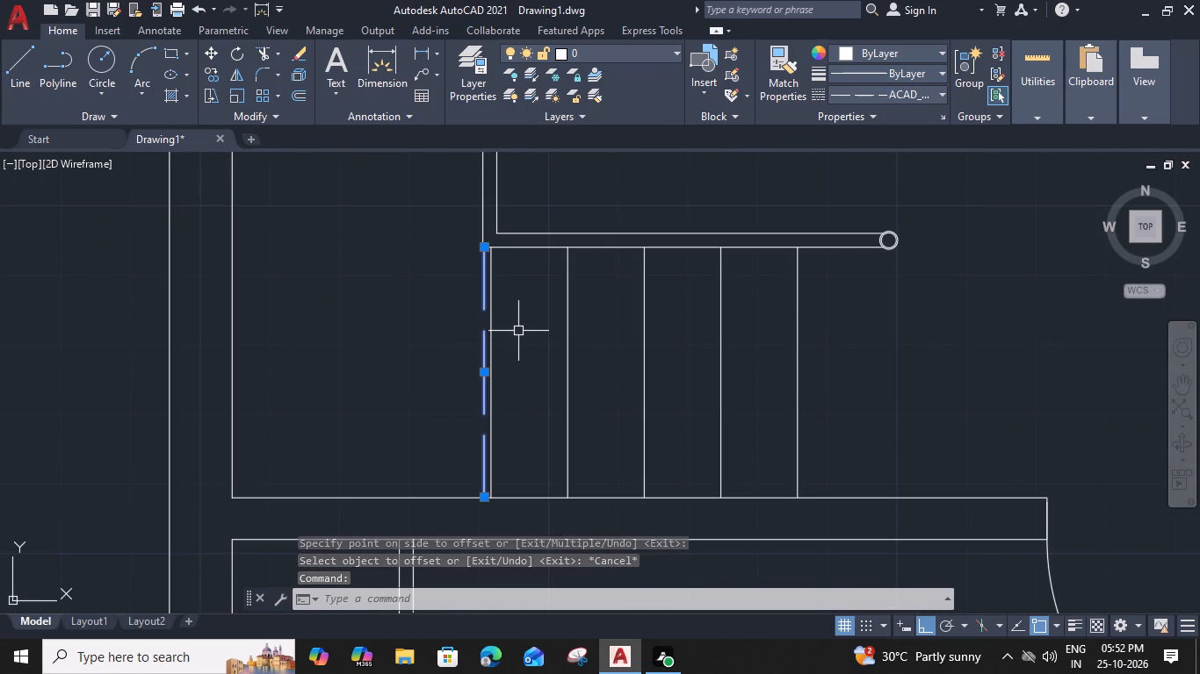
Offset the dashed line 11" four times in succession so each solid tread line has a dashed companion.
text(O 11)
key(shift+quotedbl)
key(Return)
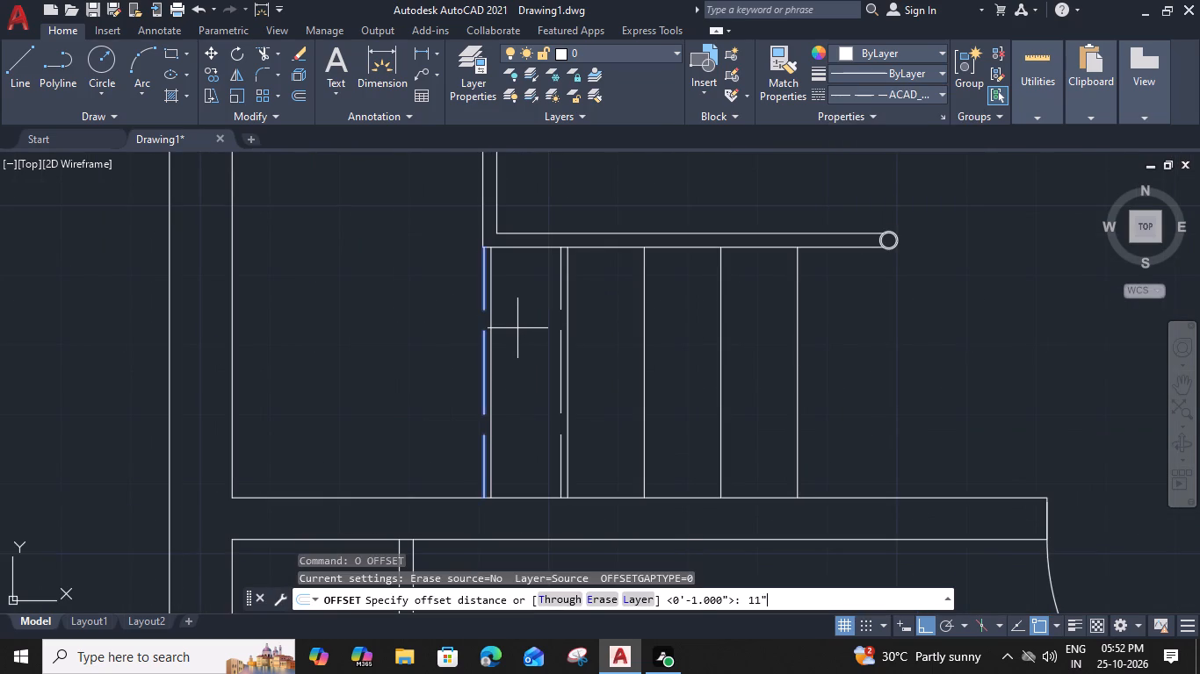
click(535, 347)
click(560, 381)
click(625, 396)
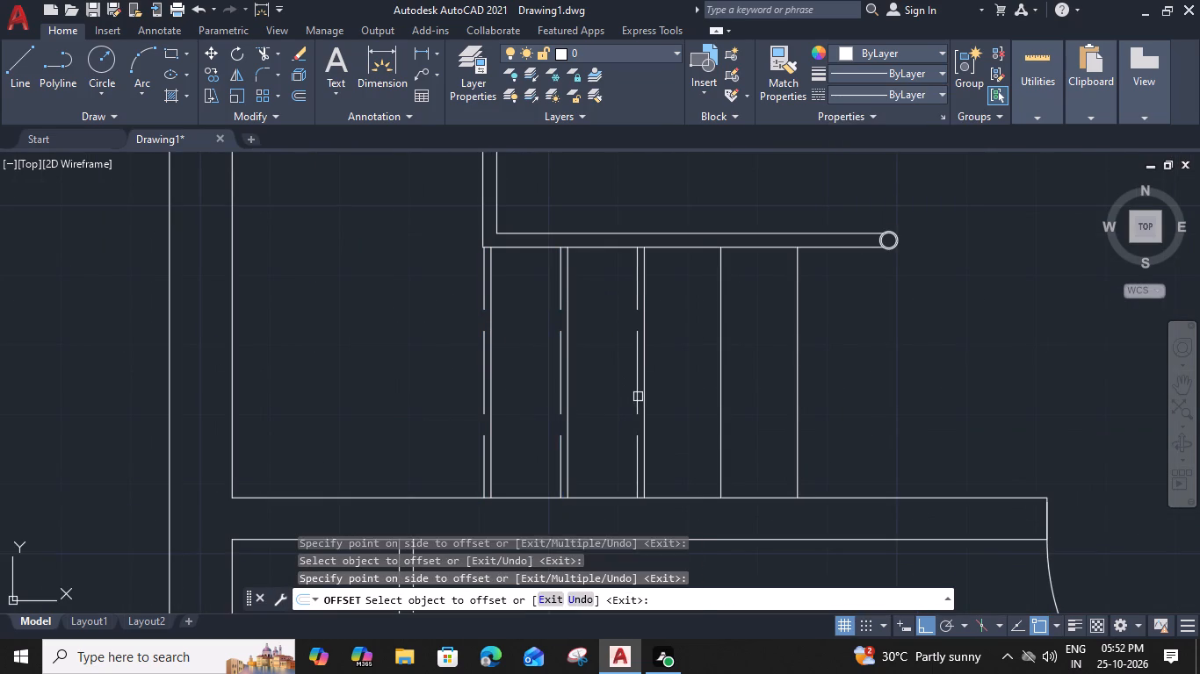
click(639, 397)
click(693, 415)
click(714, 401)
click(781, 409)
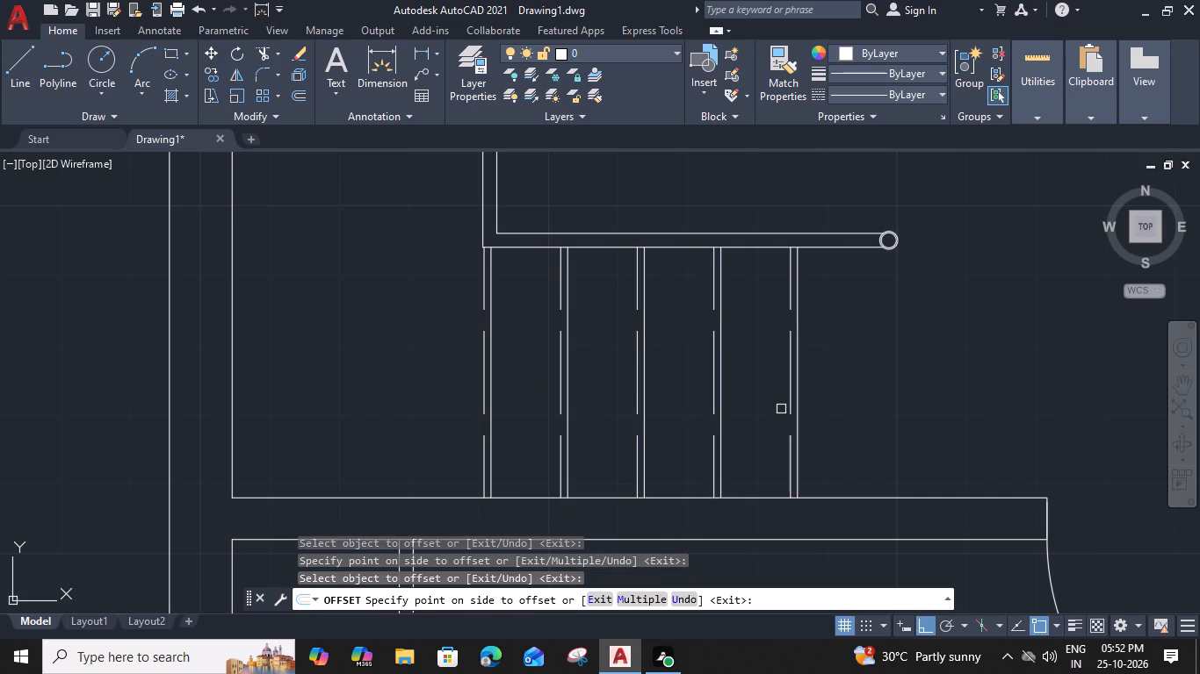
key(Escape)
Draw a horizontal line from the railing's kitchen-side outer corner across to the inner face of the outer wall.
scroll(723, 372, down, 1)
middle_drag(512, 345, 676, 421)
scroll(696, 398, up, 1)
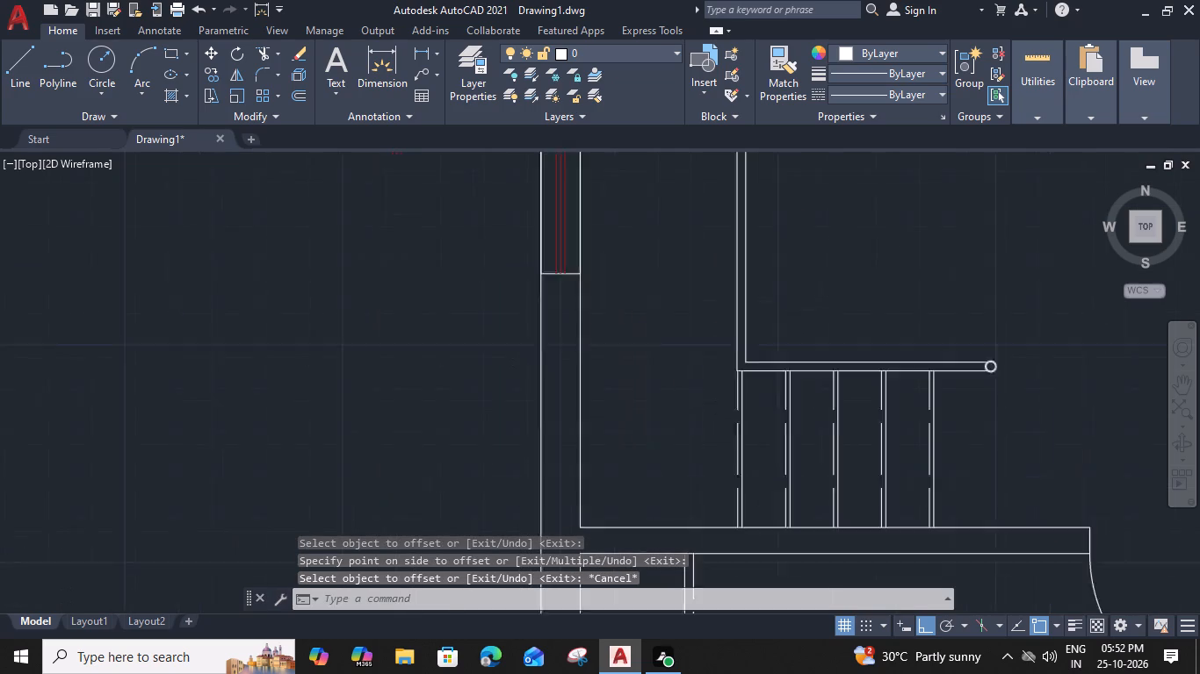
scroll(696, 398, up, 1)
text(L)
key(space)
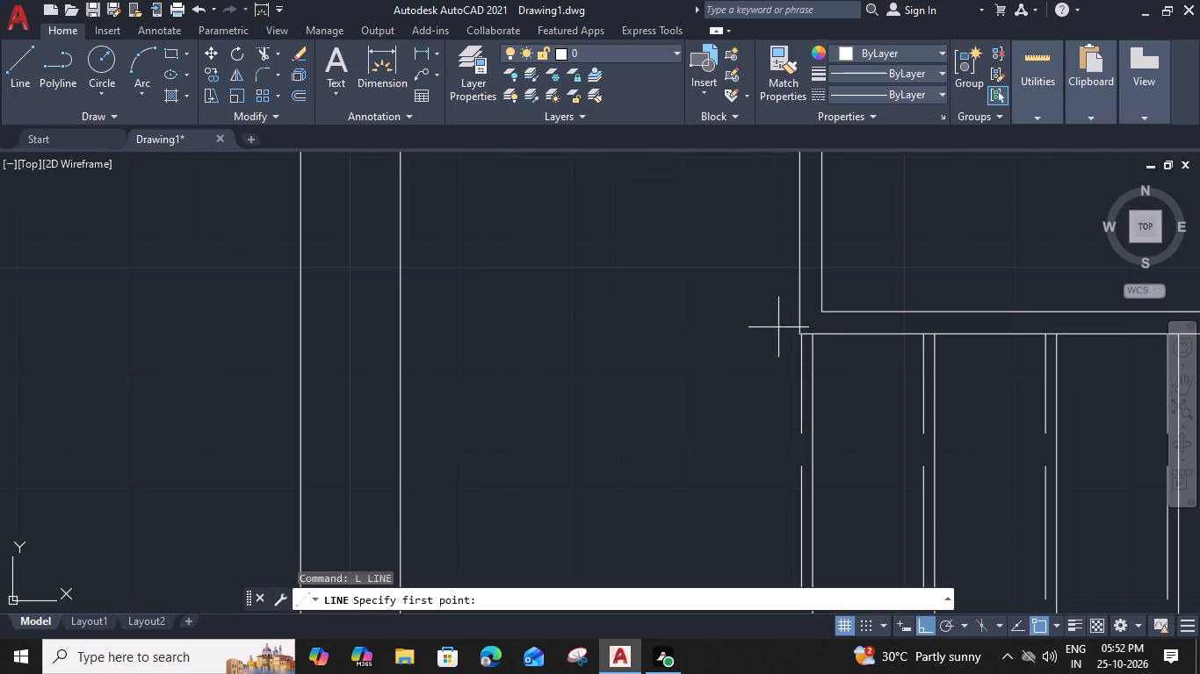
scroll(796, 329, up, 4)
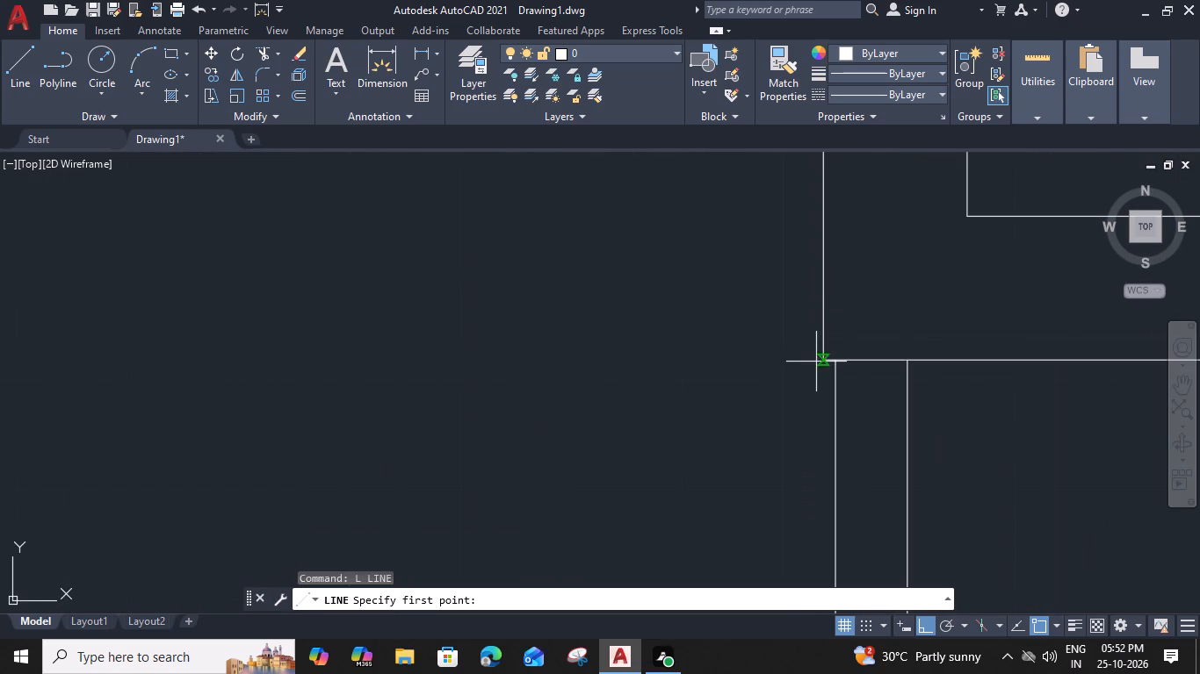
click(822, 362)
scroll(763, 373, down, 2)
scroll(567, 375, down, 2)
middle_drag(539, 376, 761, 362)
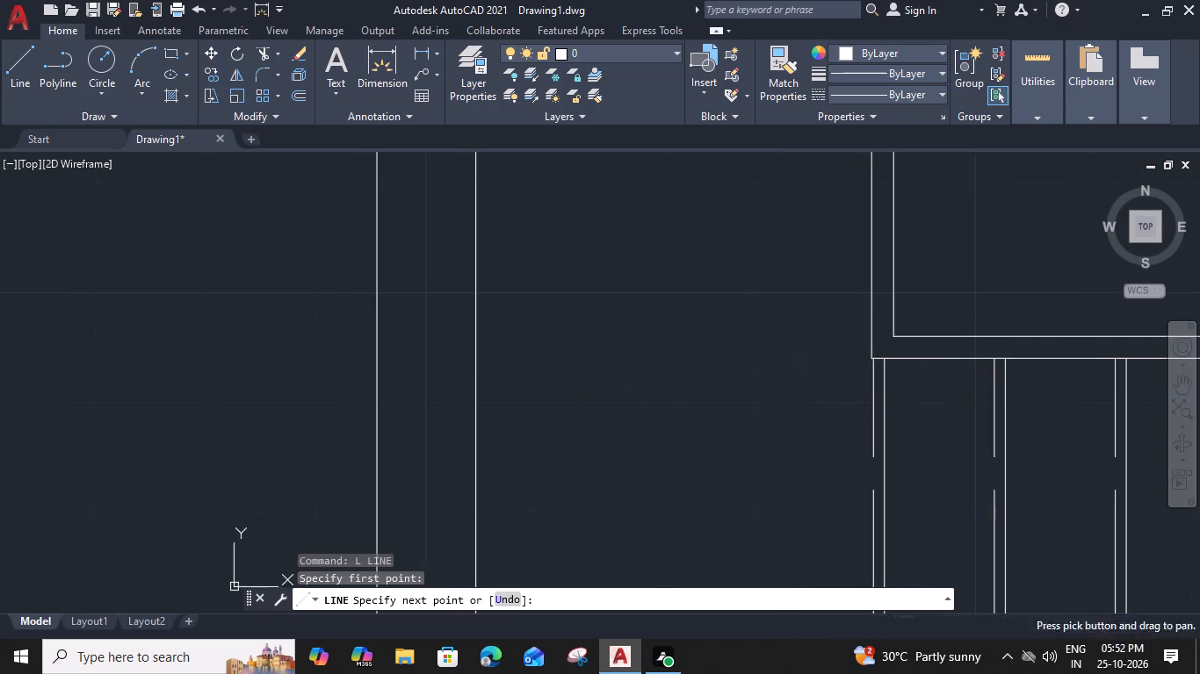
click(475, 360)
key(space)
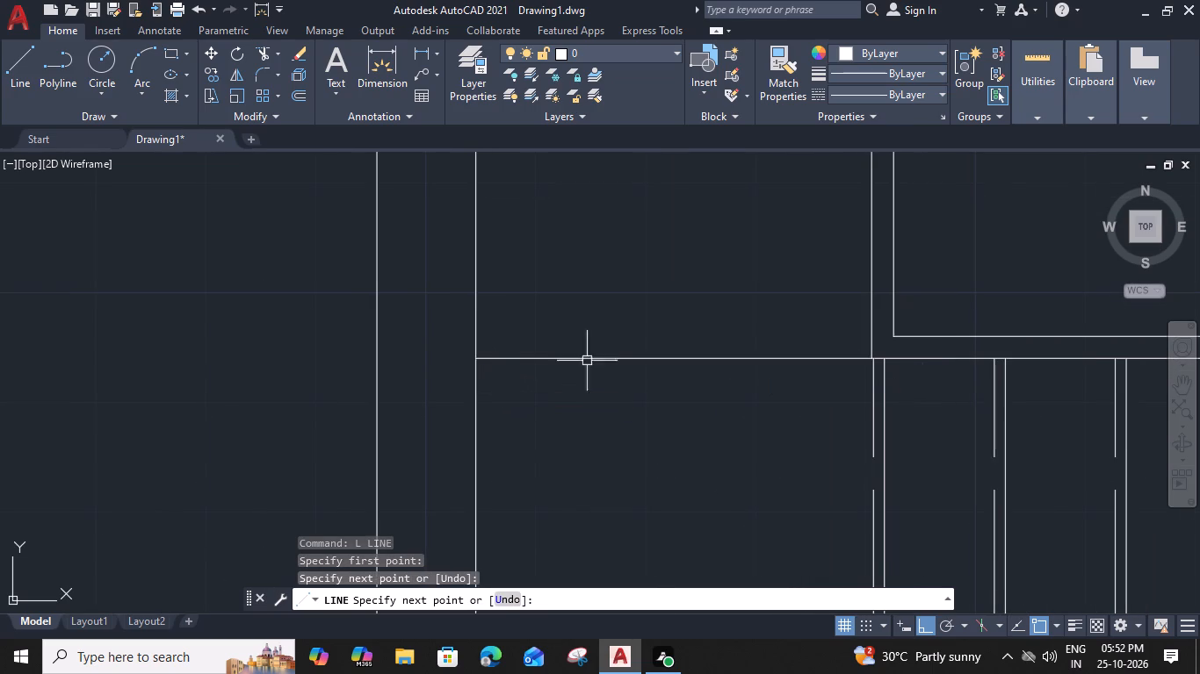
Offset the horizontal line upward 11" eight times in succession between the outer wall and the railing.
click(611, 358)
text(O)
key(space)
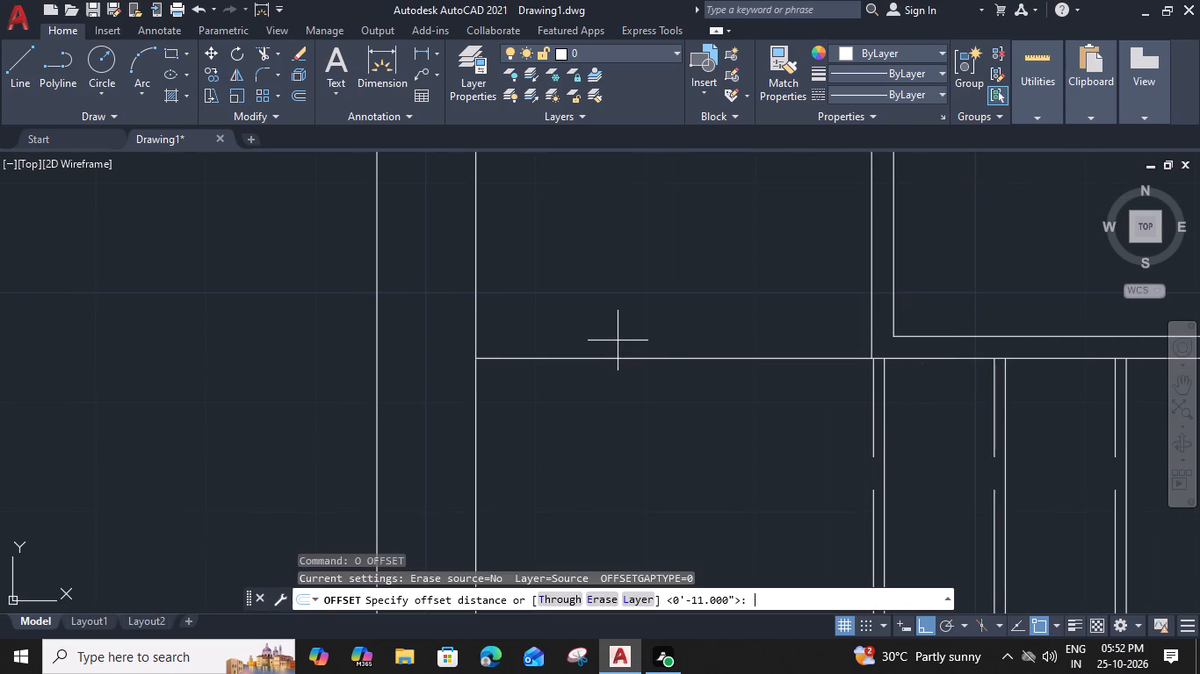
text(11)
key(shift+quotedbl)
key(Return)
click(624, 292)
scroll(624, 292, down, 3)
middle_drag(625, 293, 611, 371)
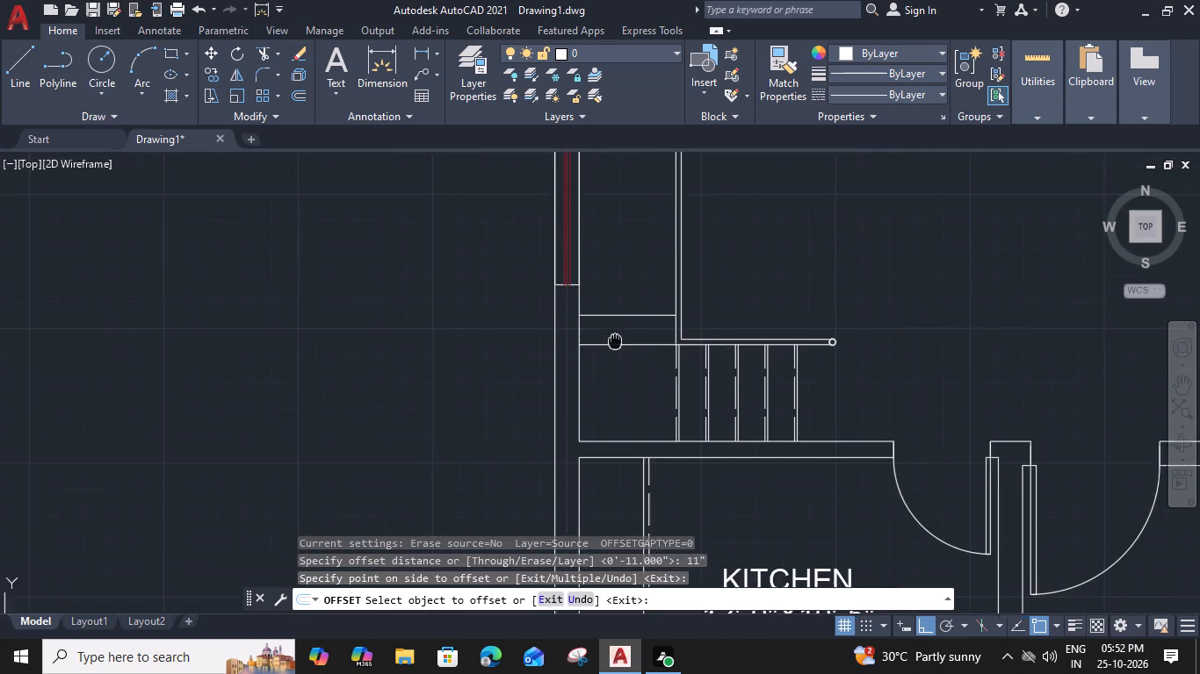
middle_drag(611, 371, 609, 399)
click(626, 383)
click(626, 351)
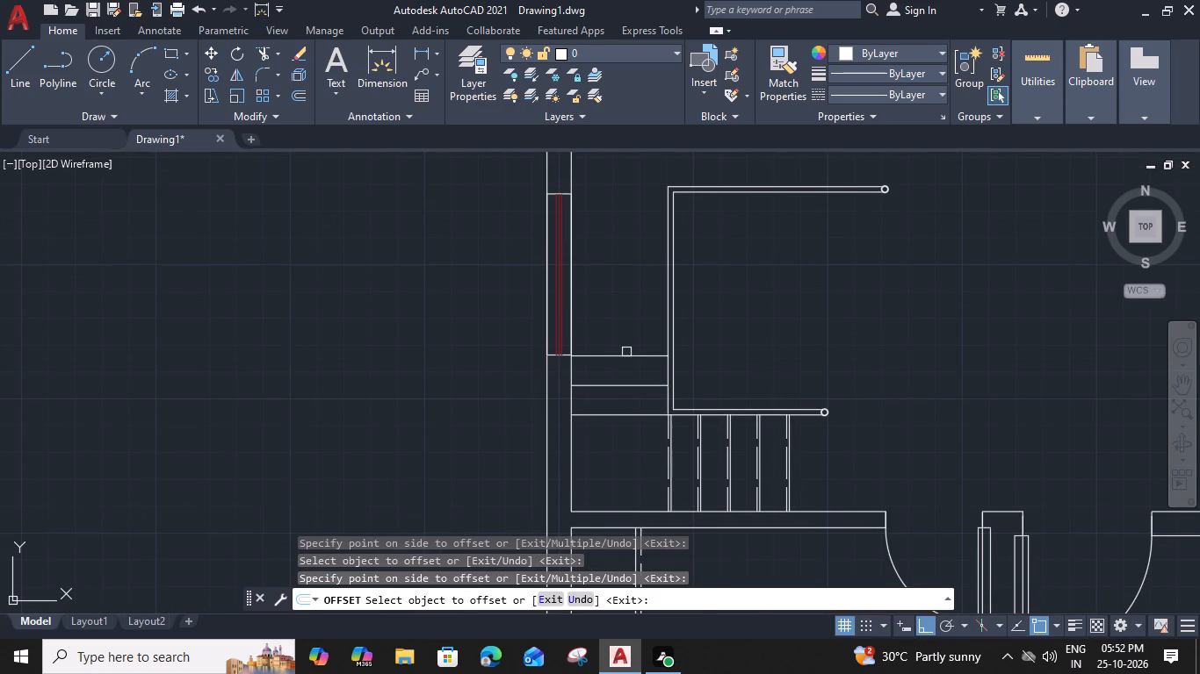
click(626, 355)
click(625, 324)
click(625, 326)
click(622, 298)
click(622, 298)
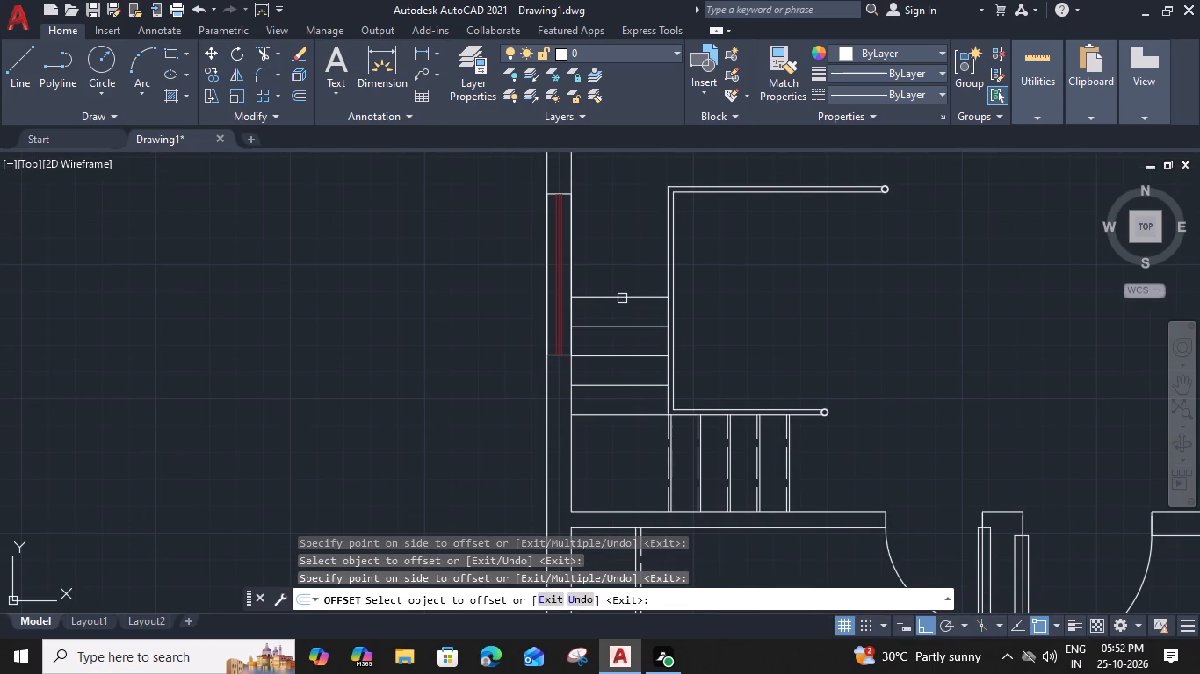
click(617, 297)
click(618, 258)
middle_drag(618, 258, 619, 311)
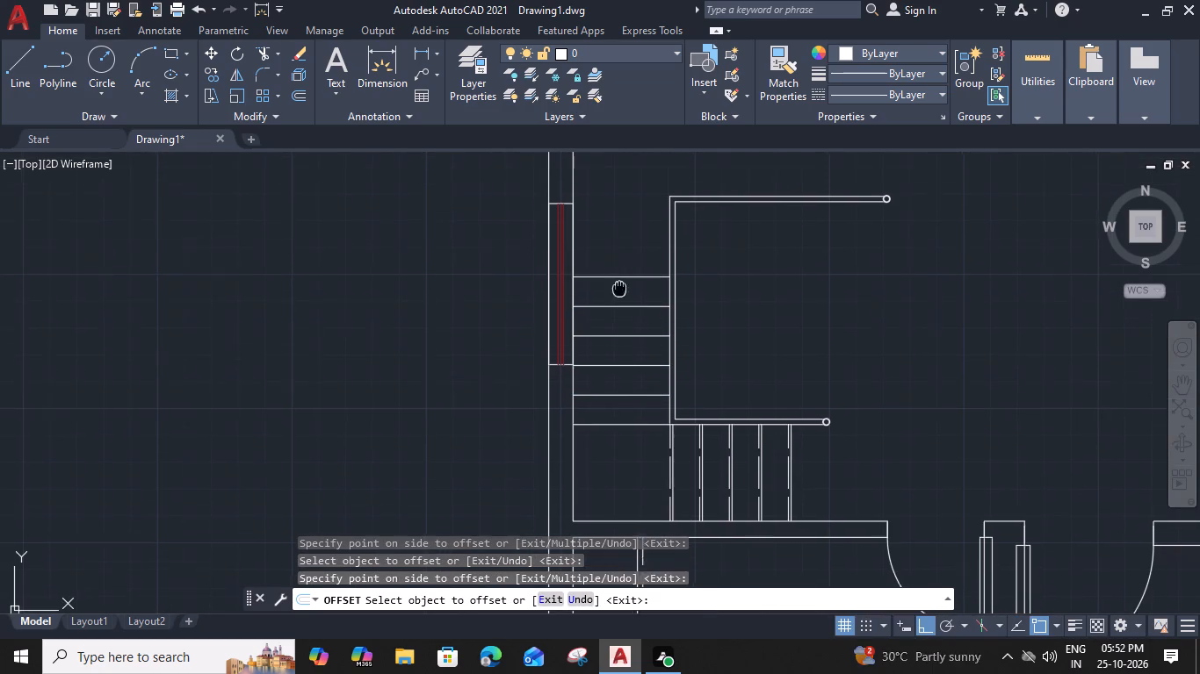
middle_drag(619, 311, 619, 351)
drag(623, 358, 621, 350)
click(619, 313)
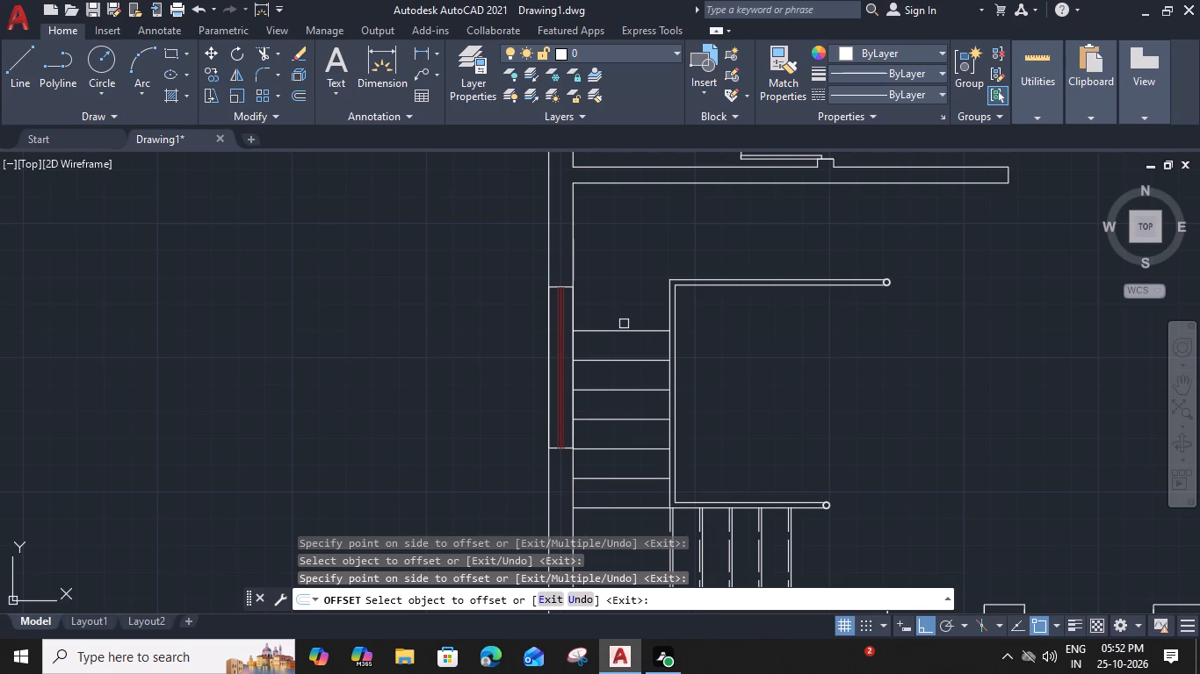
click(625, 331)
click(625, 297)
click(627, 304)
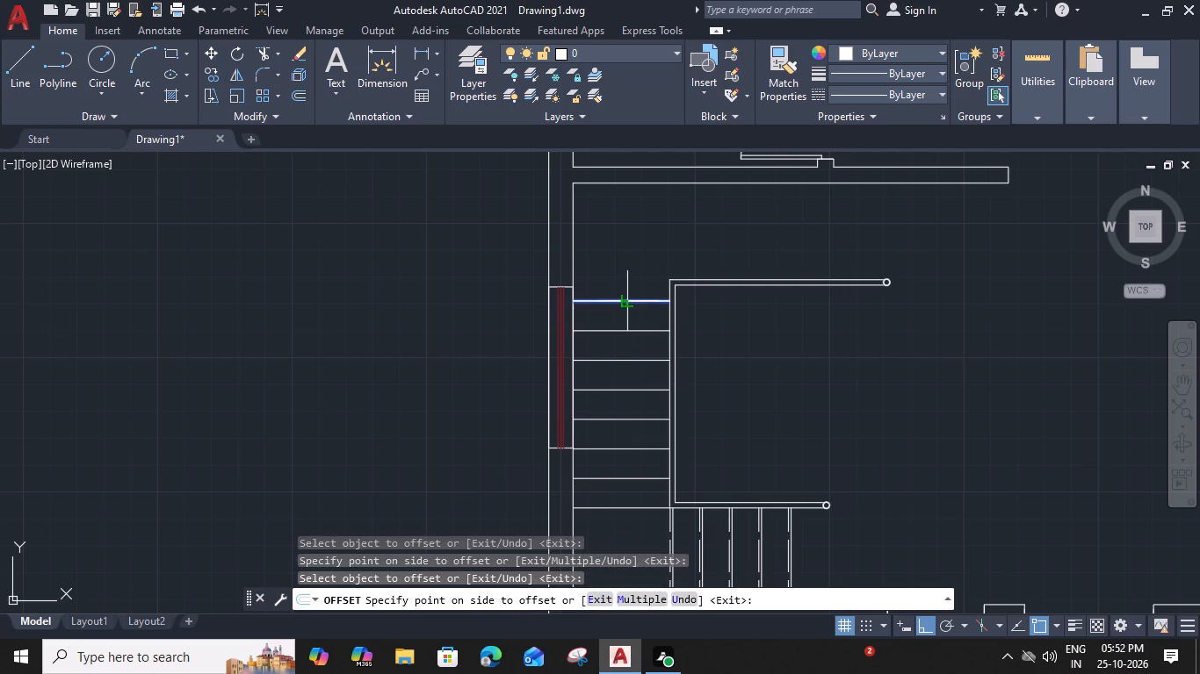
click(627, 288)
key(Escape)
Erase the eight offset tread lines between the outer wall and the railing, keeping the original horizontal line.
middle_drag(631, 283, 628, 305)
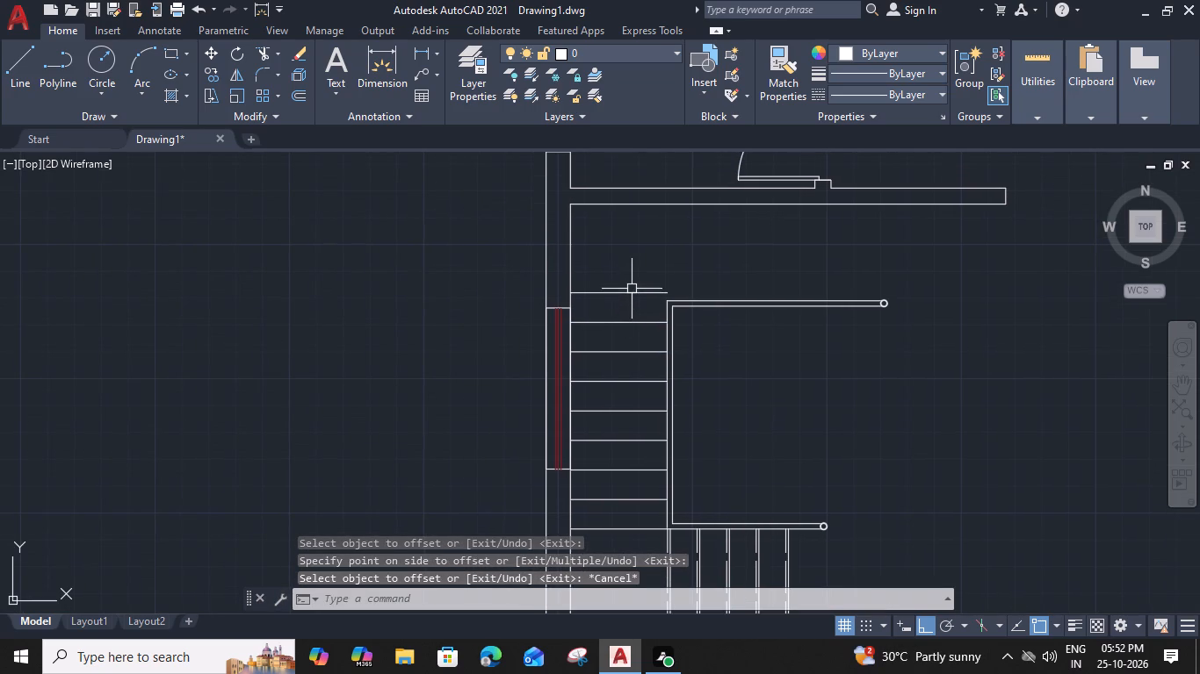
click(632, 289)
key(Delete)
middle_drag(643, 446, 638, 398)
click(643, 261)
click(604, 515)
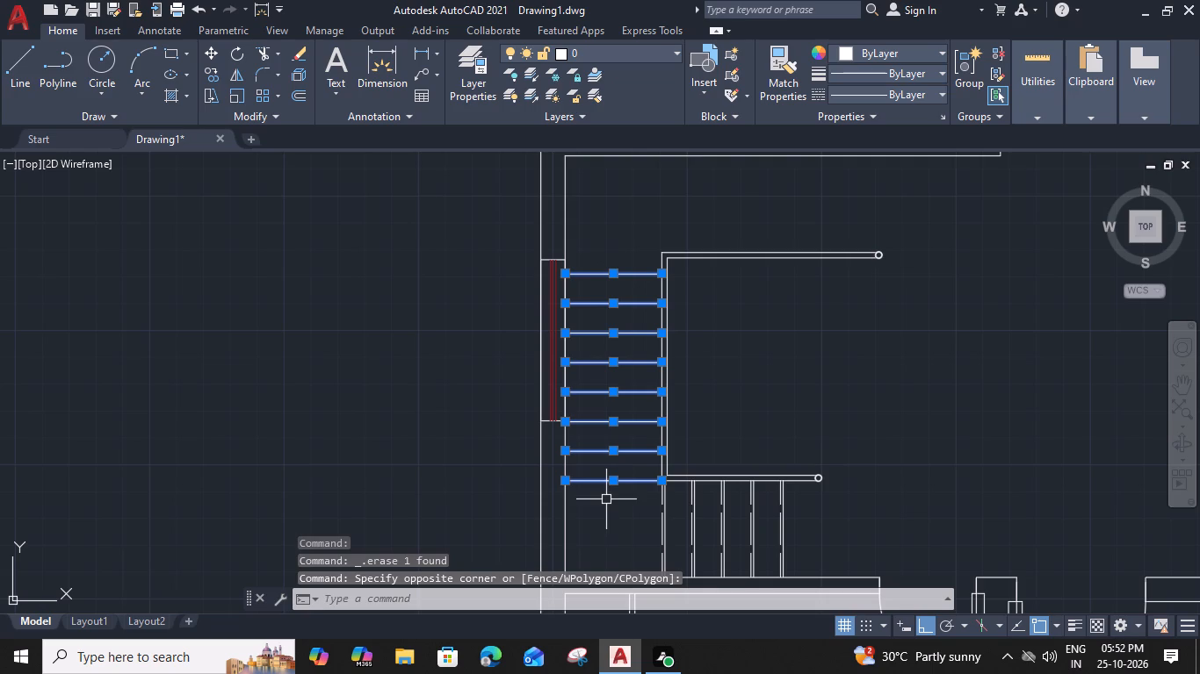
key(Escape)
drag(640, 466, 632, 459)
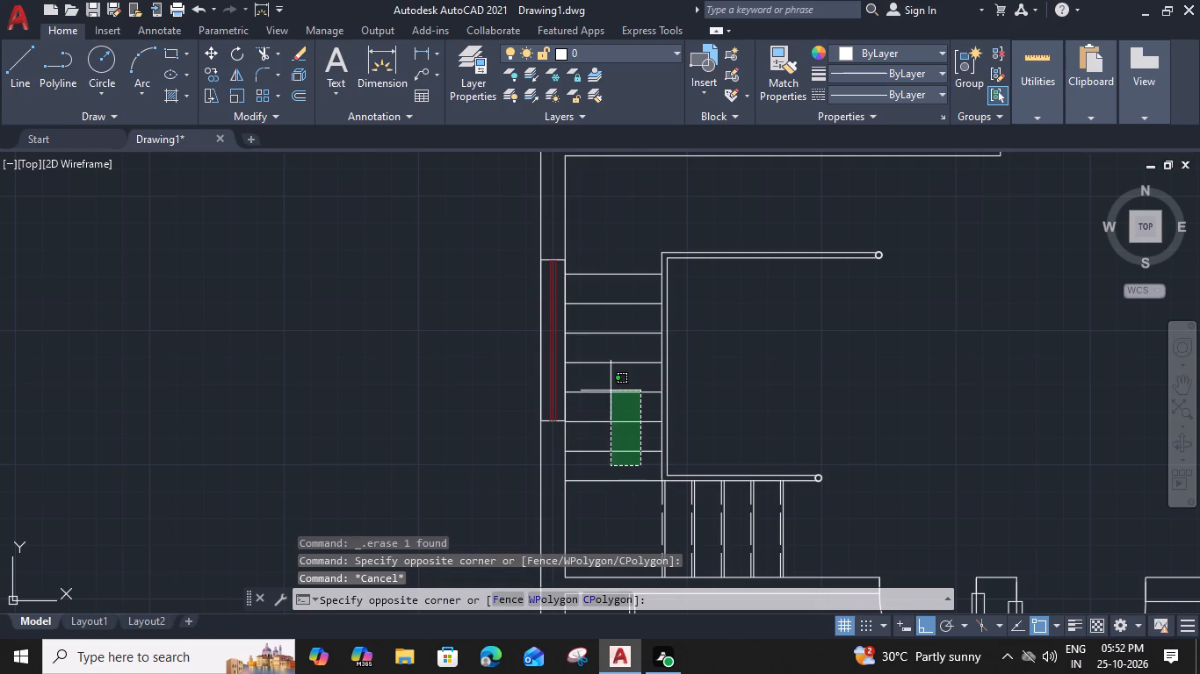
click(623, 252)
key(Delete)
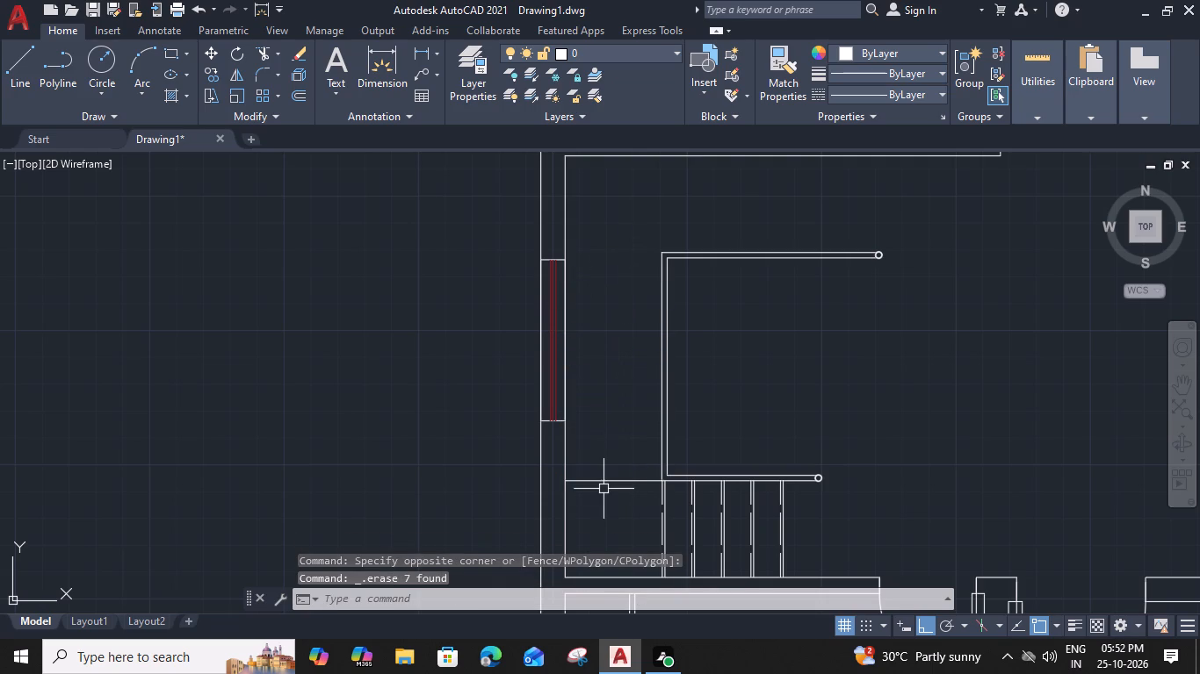
Offset the horizontal line between the outer wall and the railing upward 1' seven times in succession.
click(614, 477)
click(608, 491)
key(o)
key(space)
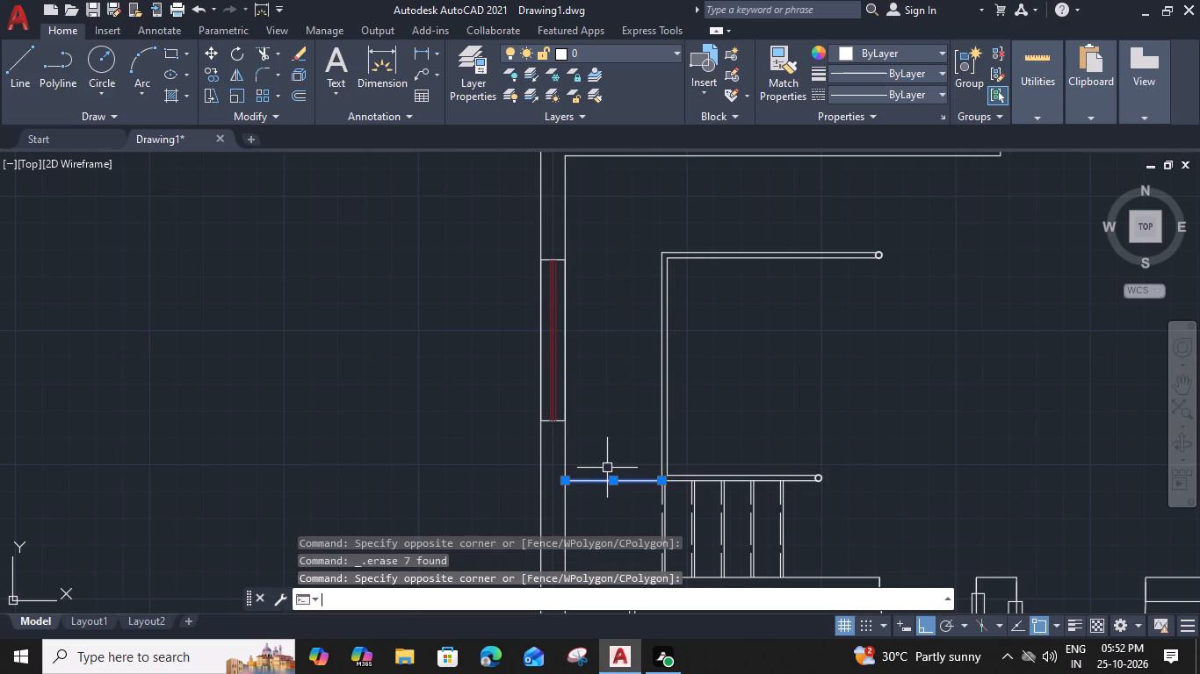
text(1)
text(')
key(space)
click(614, 420)
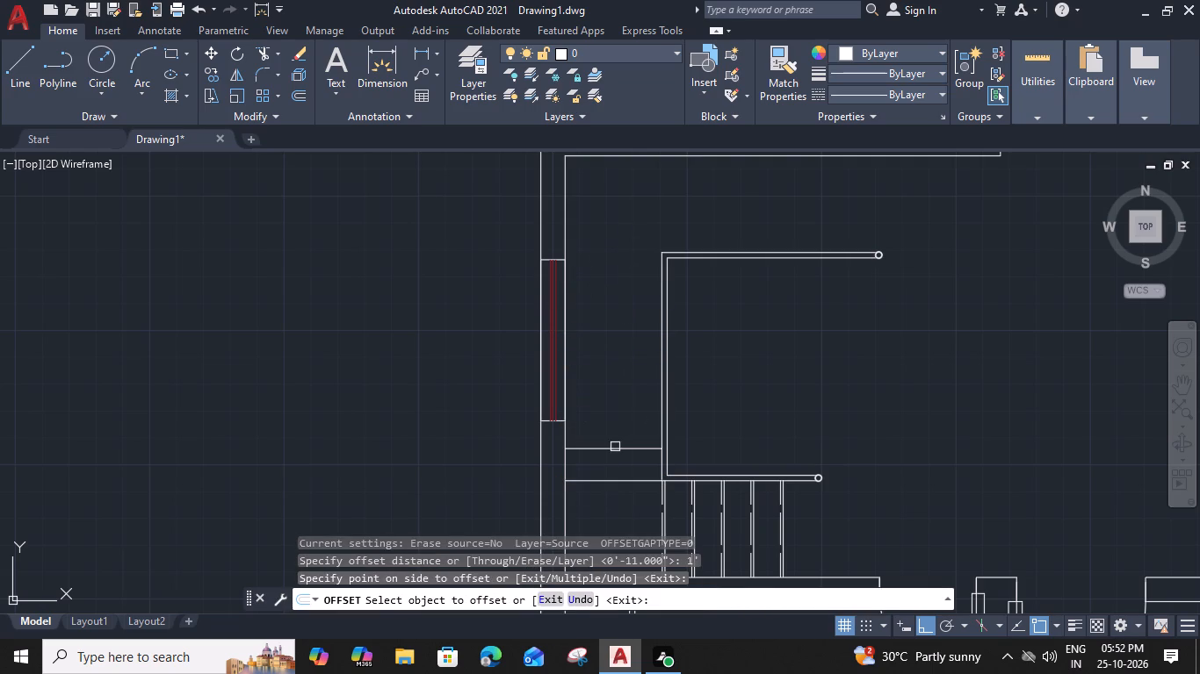
click(615, 448)
click(618, 405)
click(620, 419)
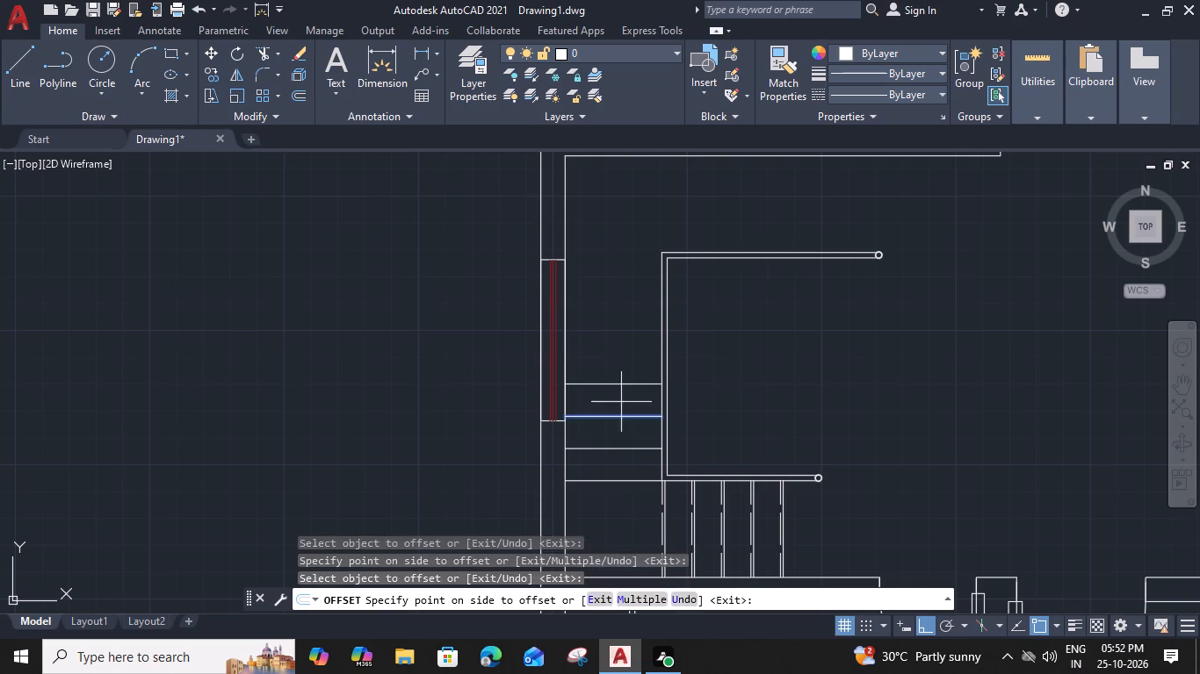
click(621, 390)
click(621, 383)
double_click(623, 354)
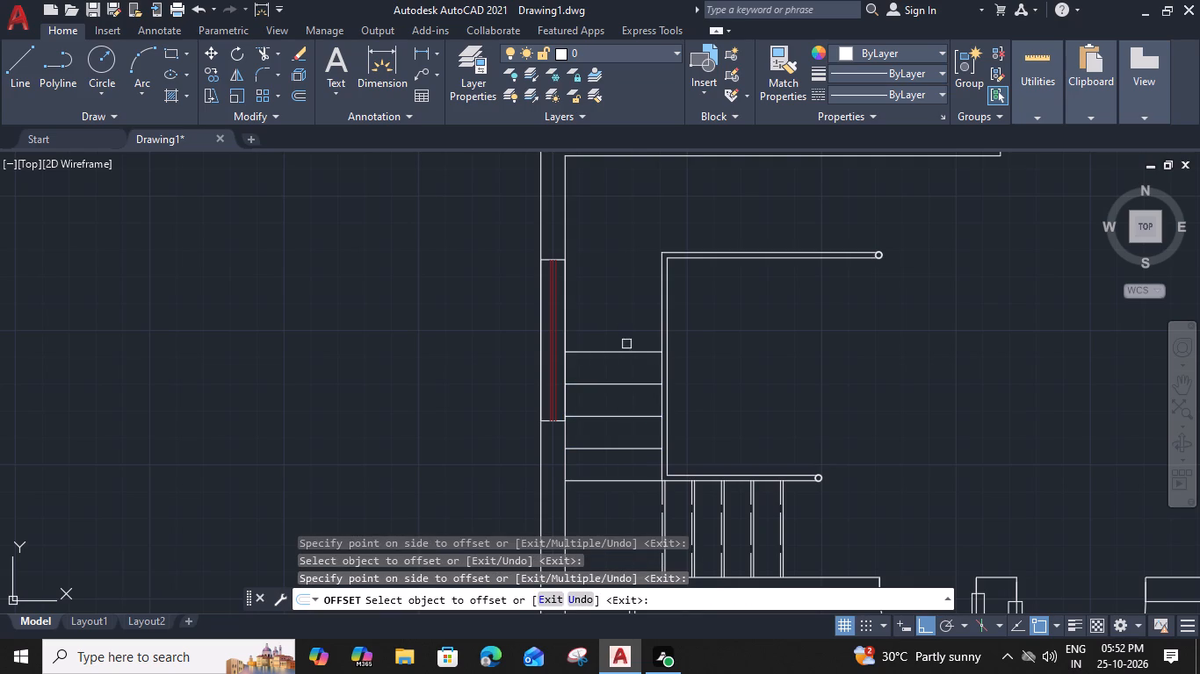
click(626, 352)
click(625, 326)
click(625, 319)
click(627, 287)
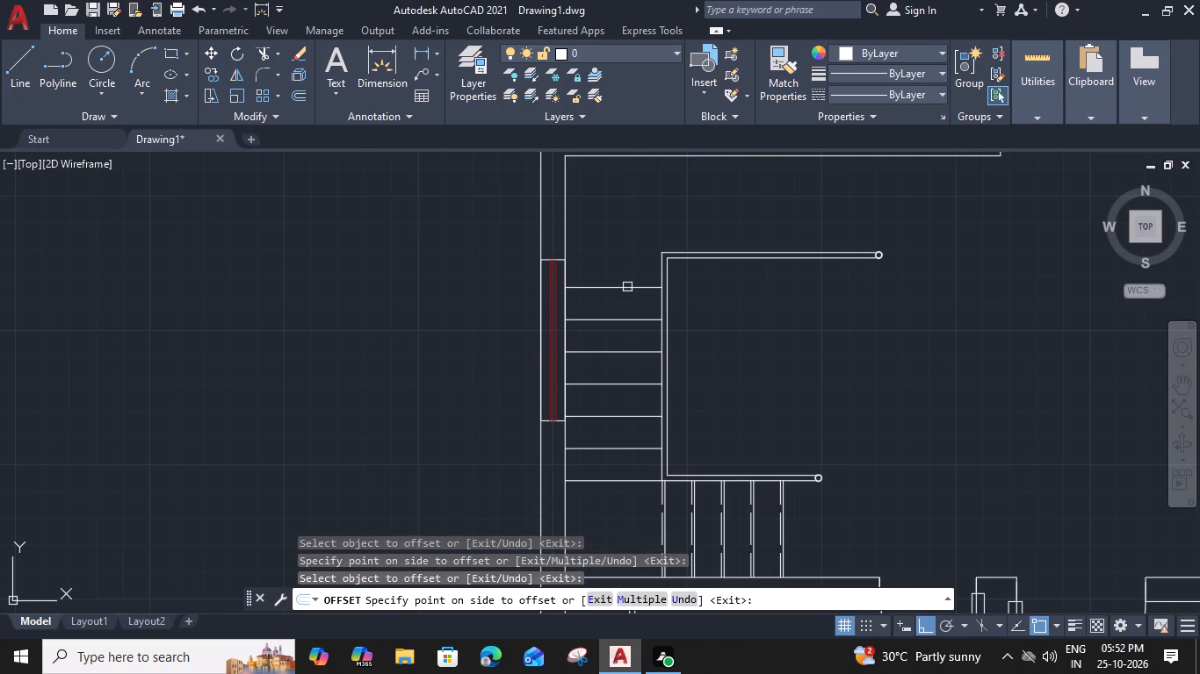
click(627, 287)
click(628, 286)
click(628, 274)
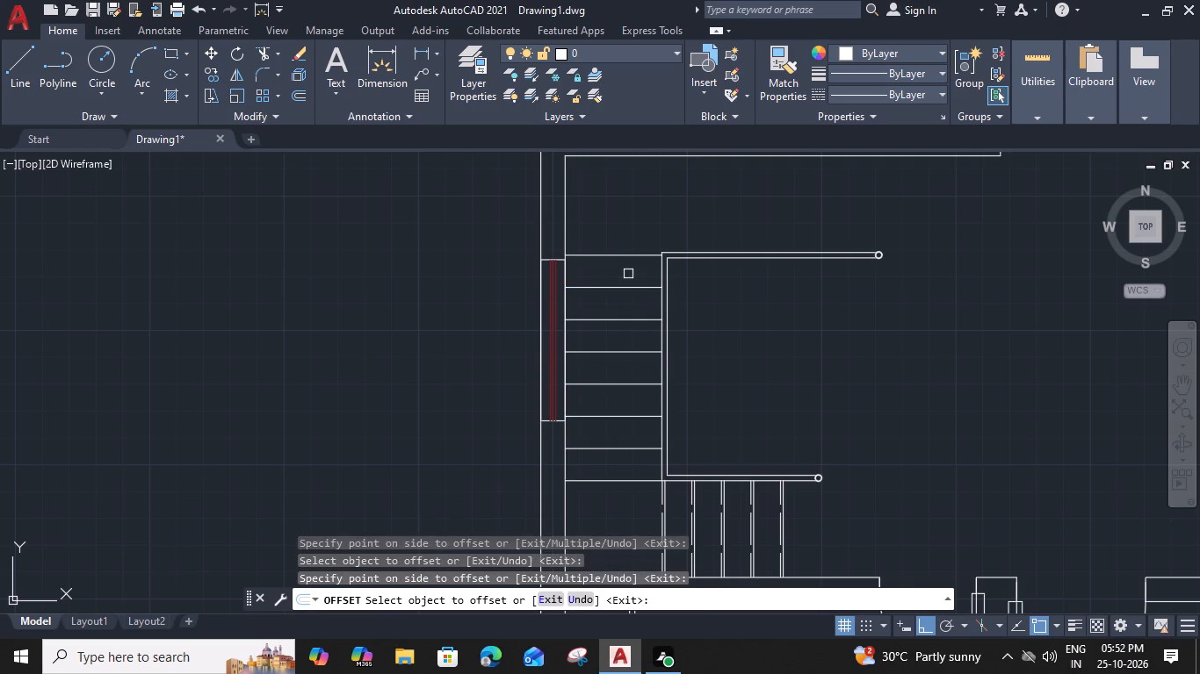
key(Escape)
Offset the lowest horizontal tread line between the outer wall and the railing upward 1".
click(639, 478)
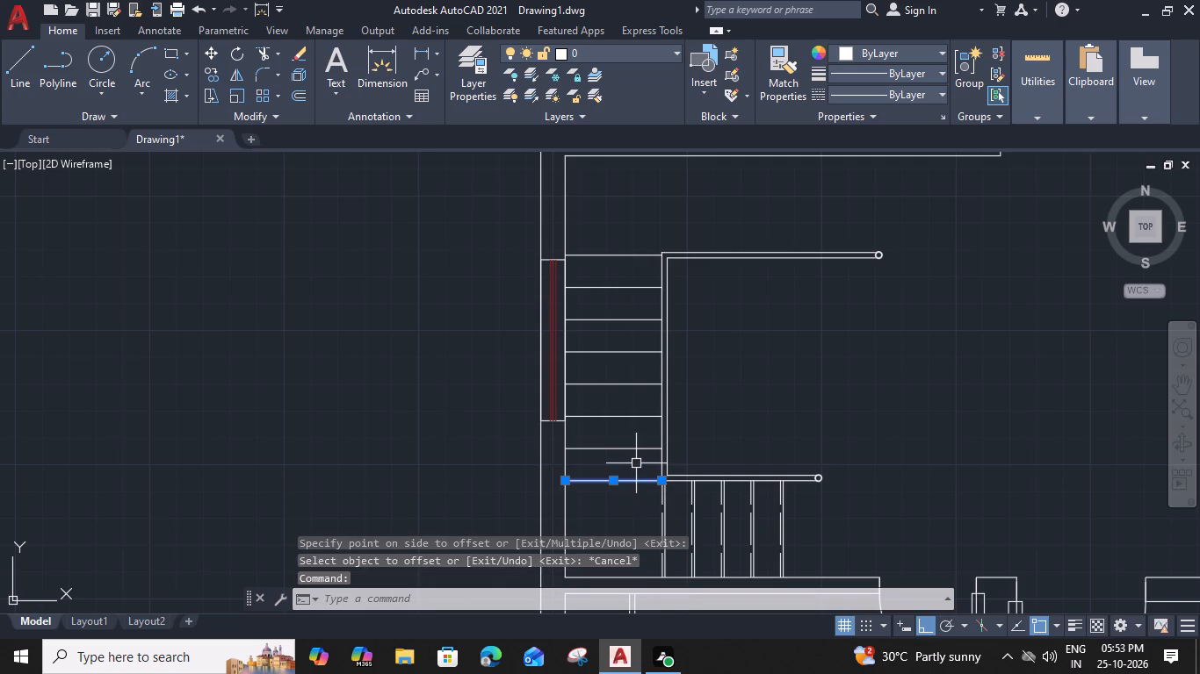
text(O 1)
key(shift+quotedbl)
key(Return)
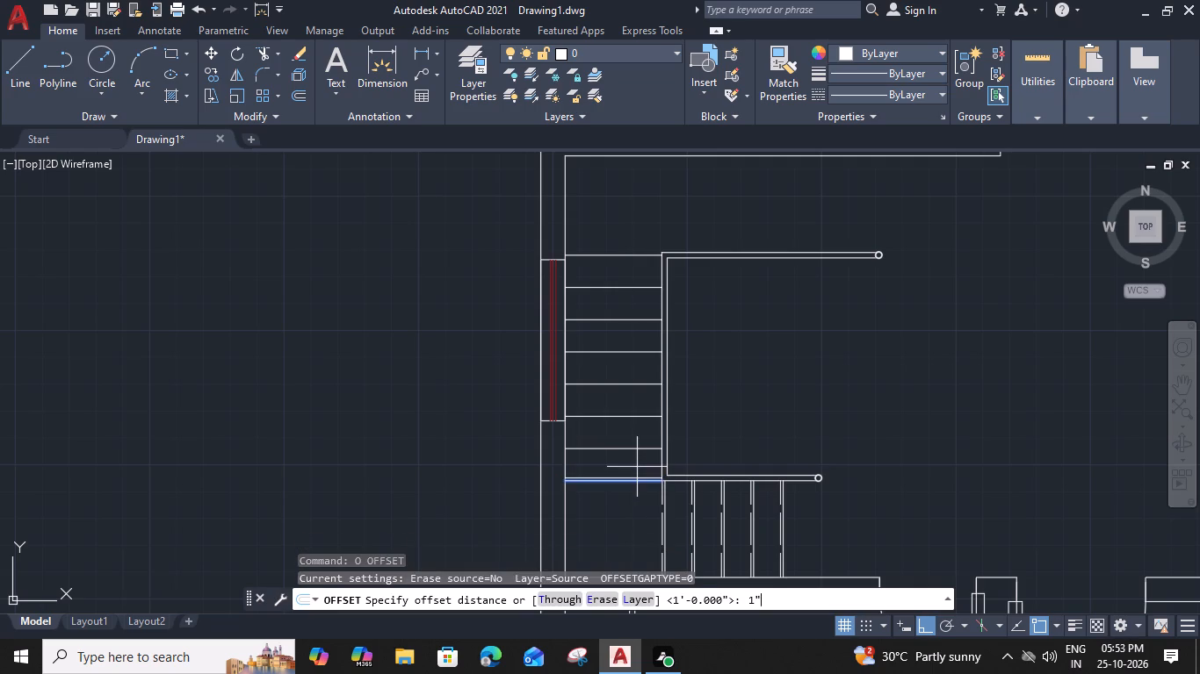
click(638, 448)
key(Escape)
Change the linetype of the 1" offset copy above the lowest horizontal tread line to ACAD_ISO02W100.
scroll(641, 470, up, 4)
click(667, 521)
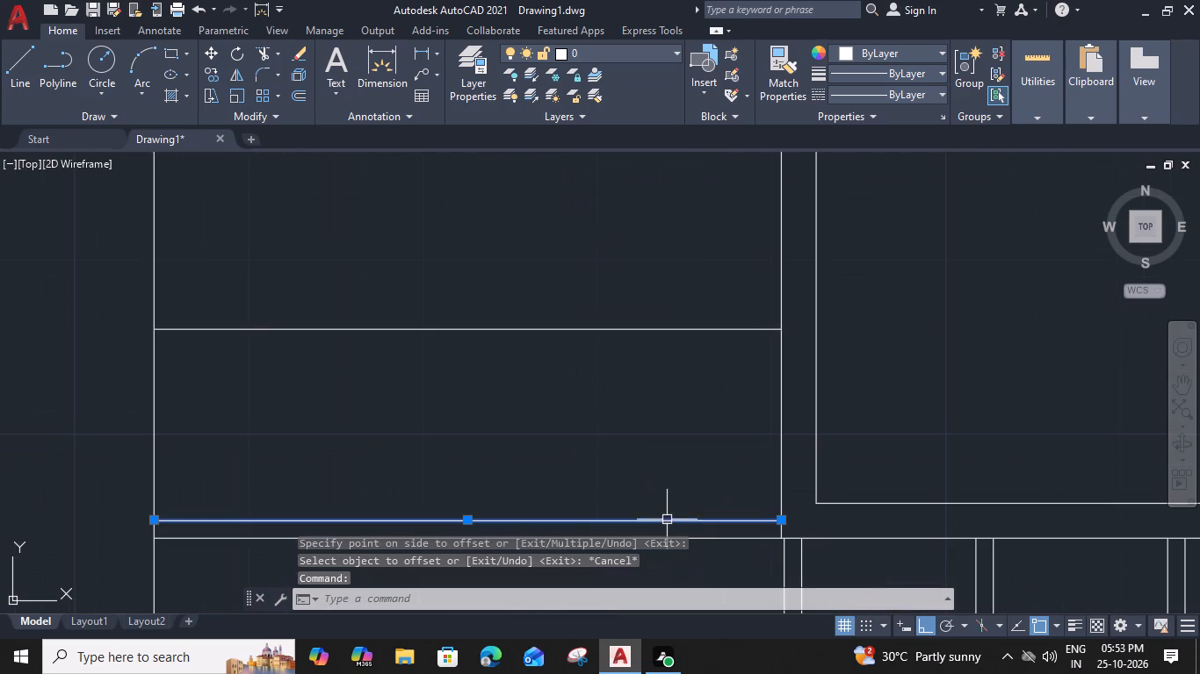
click(939, 91)
click(924, 165)
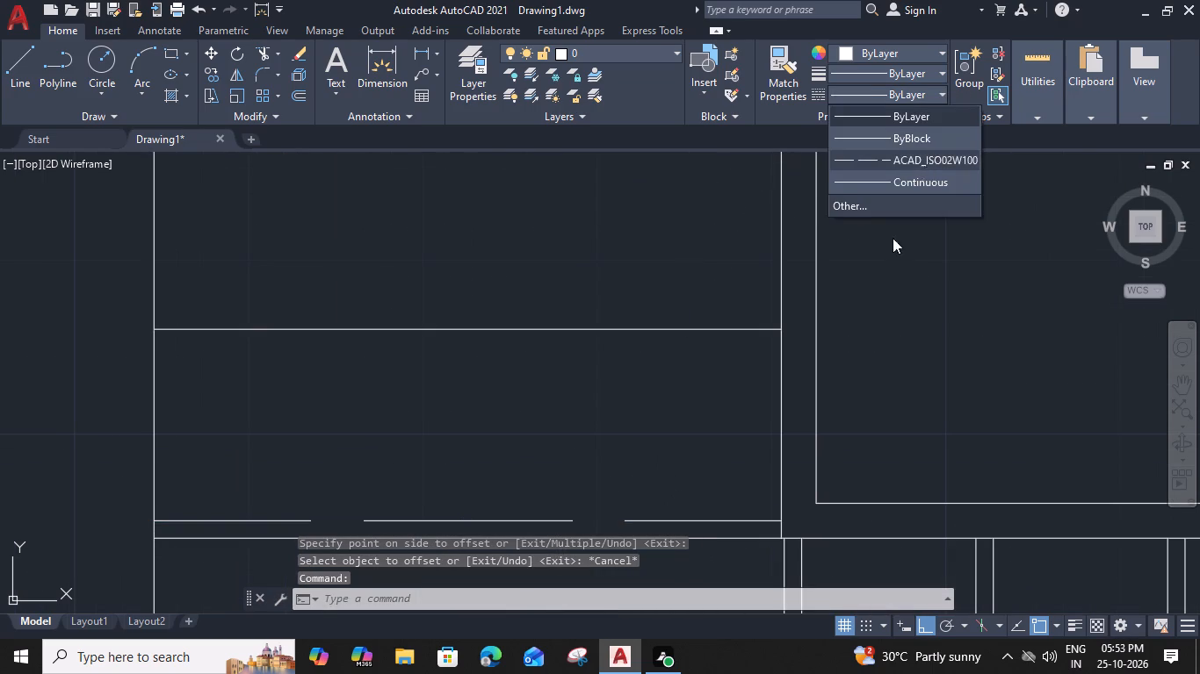
Offset the dashed line upward 1' seven times in succession so each horizontal tread line has a dashed companion.
scroll(667, 510, down, 1)
middle_drag(663, 454, 708, 400)
key(o)
key(space)
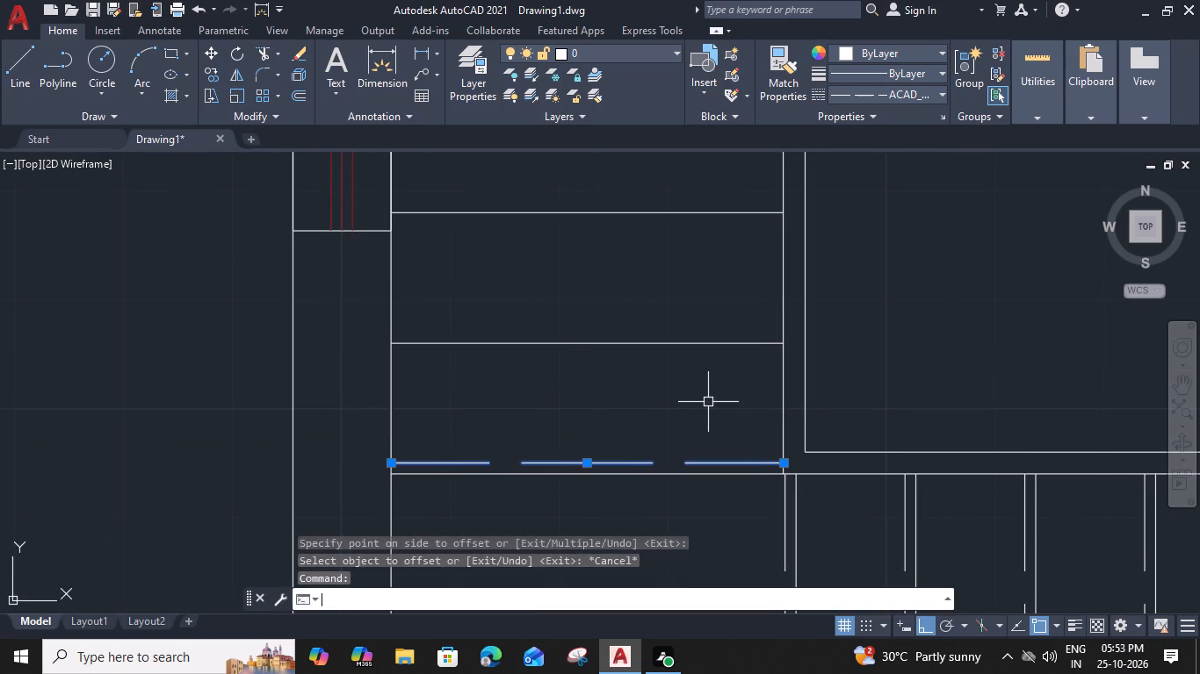
text(11)
key(BackSpace)
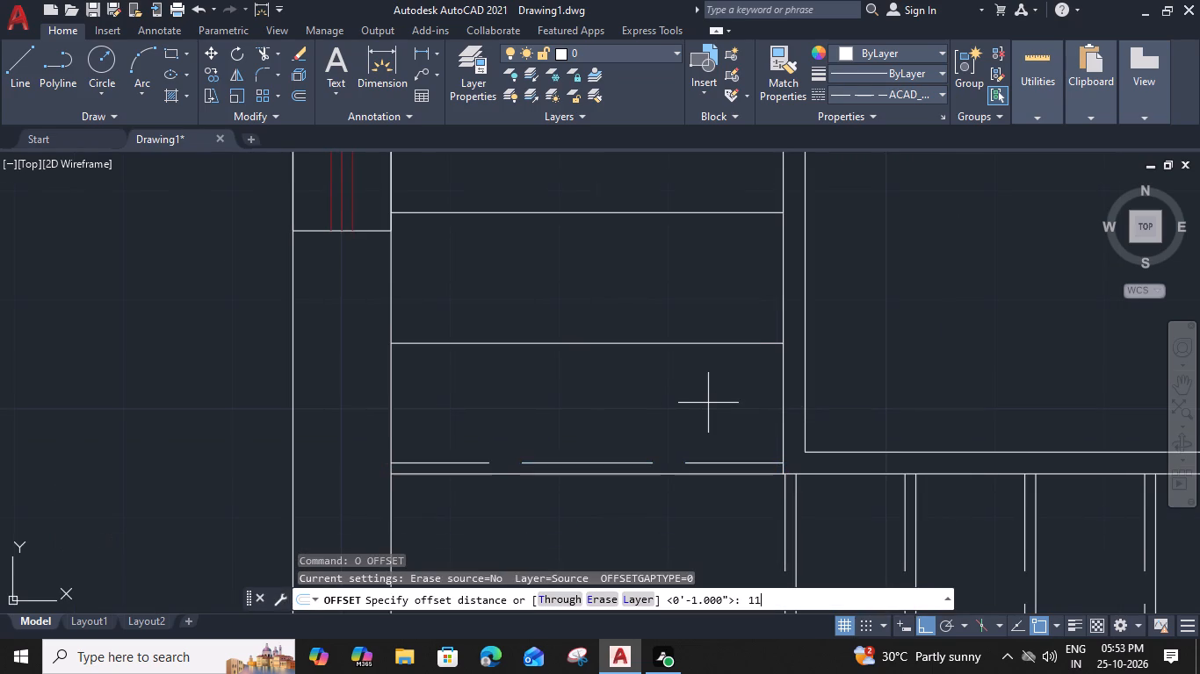
key(apostrophe)
key(space)
click(719, 292)
middle_drag(720, 294, 723, 386)
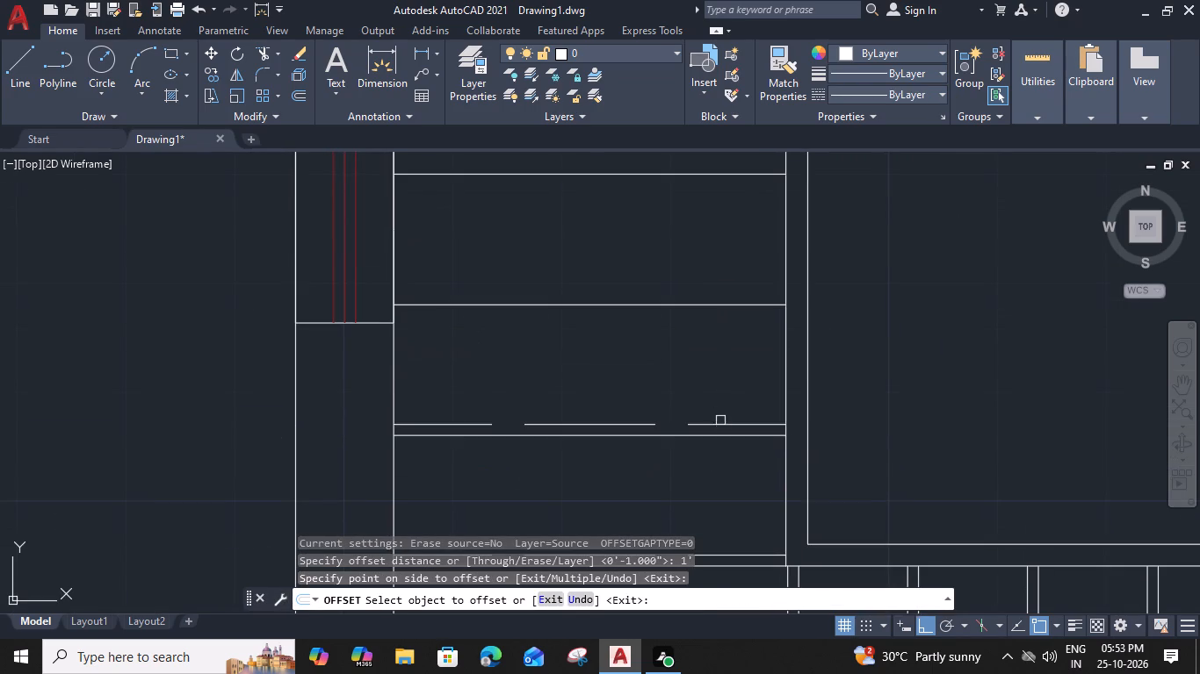
drag(721, 422, 721, 412)
click(727, 350)
middle_drag(727, 361, 719, 488)
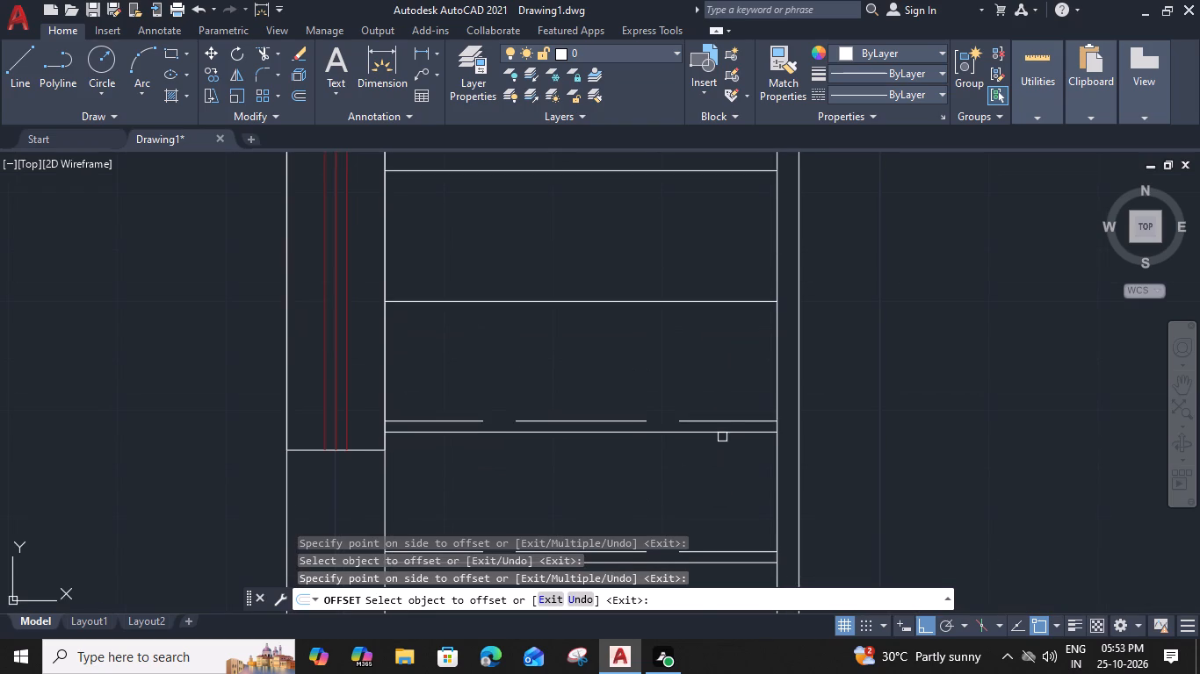
click(724, 419)
click(728, 362)
middle_drag(728, 362, 721, 469)
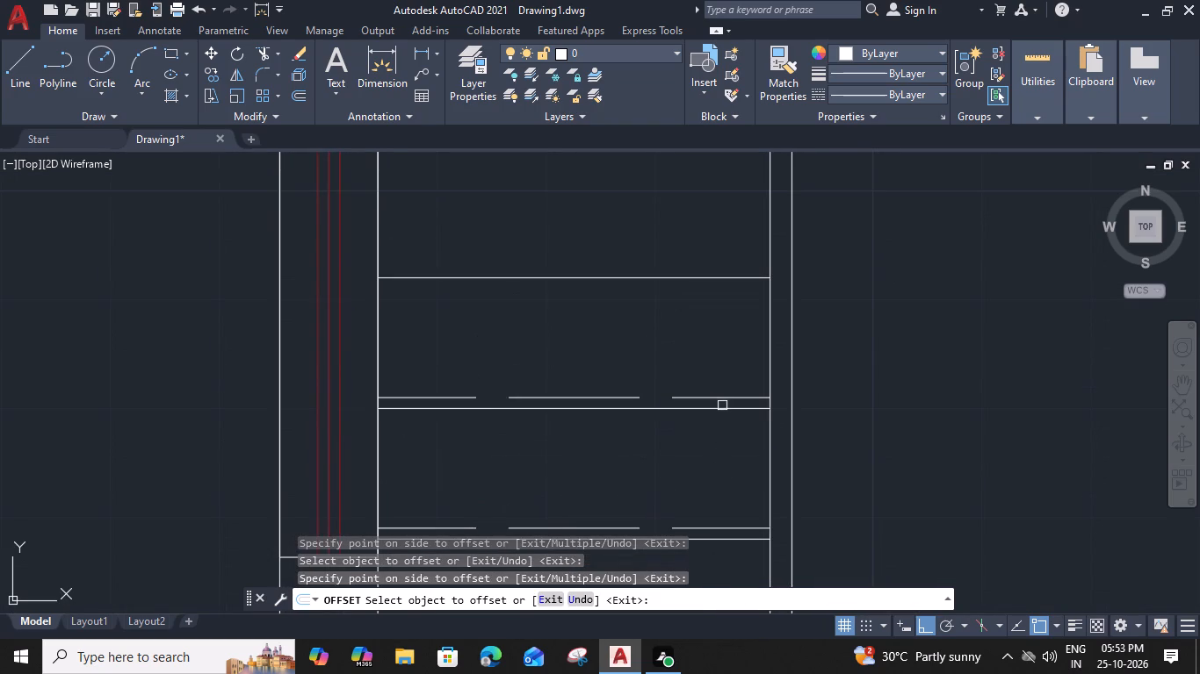
click(723, 389)
drag(723, 397, 724, 384)
click(725, 314)
middle_drag(725, 314, 719, 466)
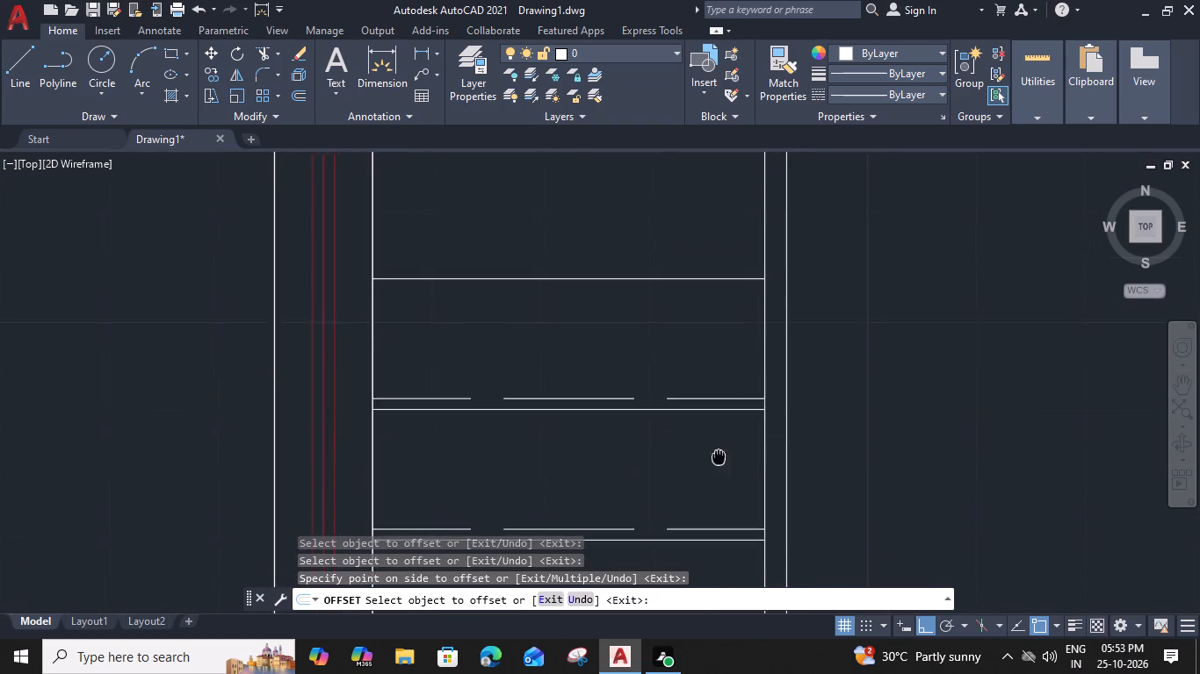
middle_drag(719, 466, 718, 475)
click(716, 425)
click(716, 352)
middle_drag(716, 352, 716, 354)
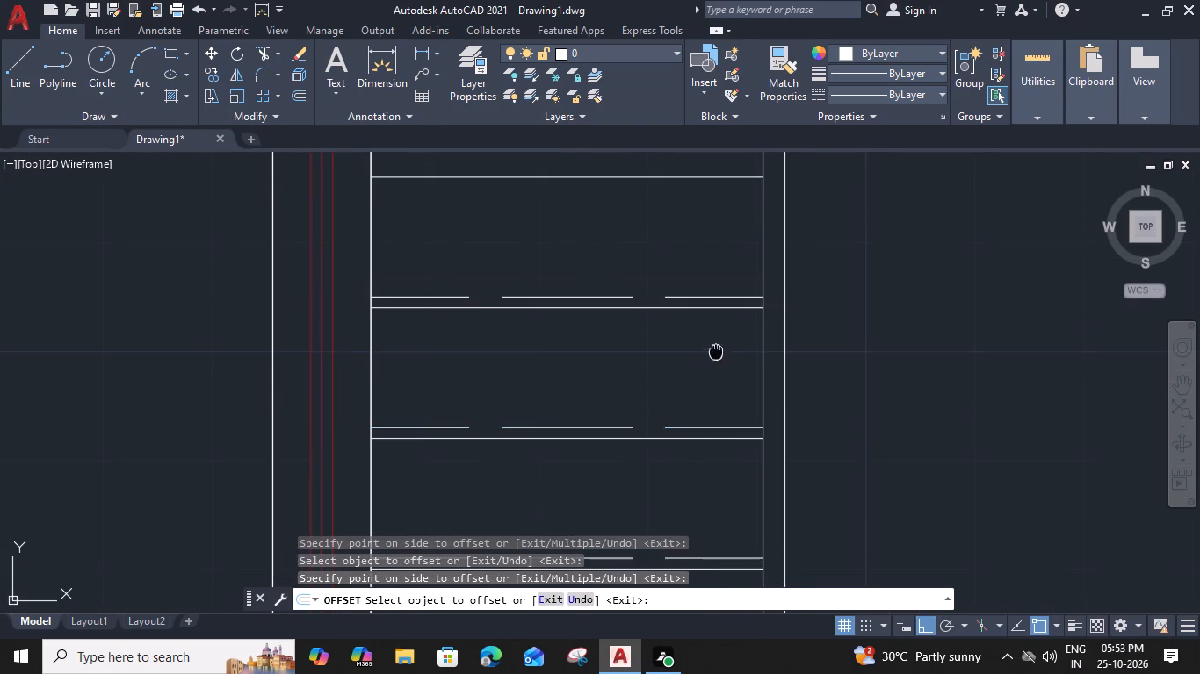
middle_drag(716, 354, 702, 479)
click(713, 419)
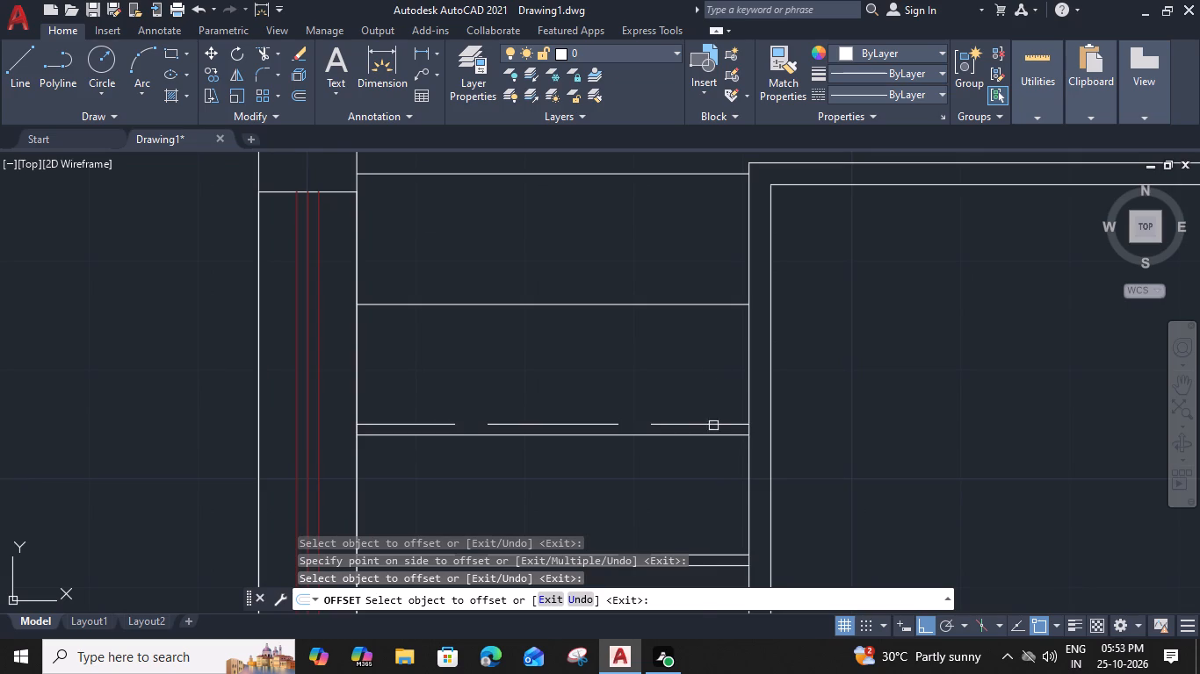
drag(713, 426, 715, 411)
click(716, 376)
middle_drag(713, 375, 700, 498)
click(705, 414)
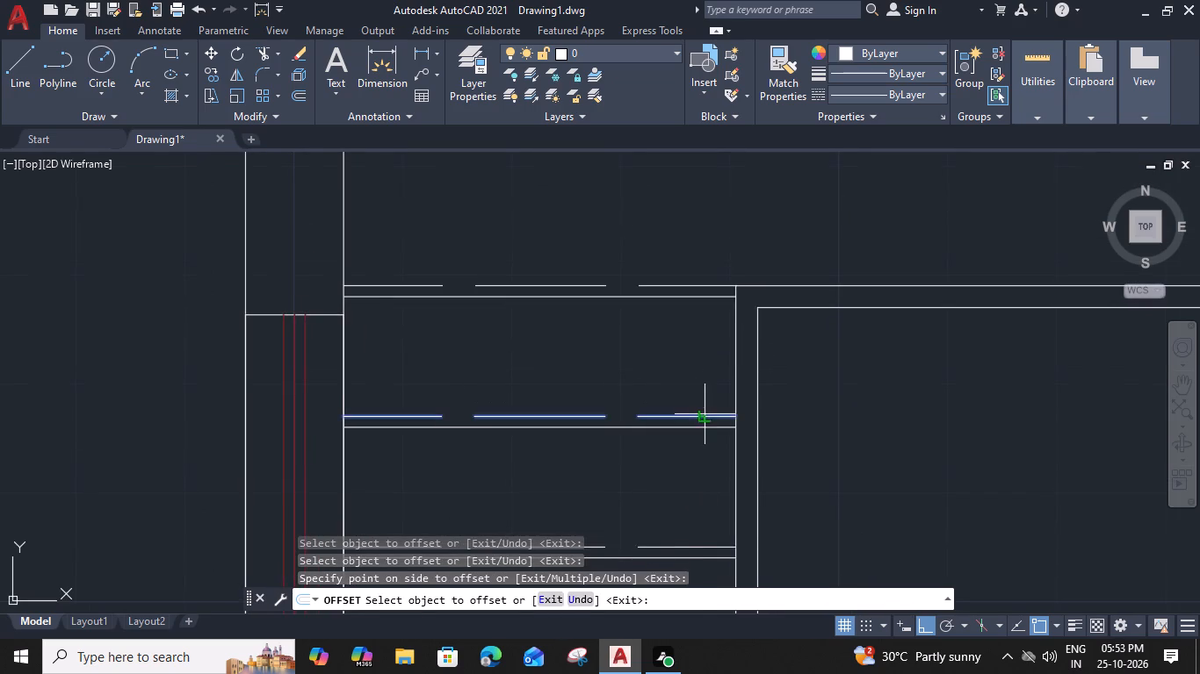
click(705, 361)
key(Escape)
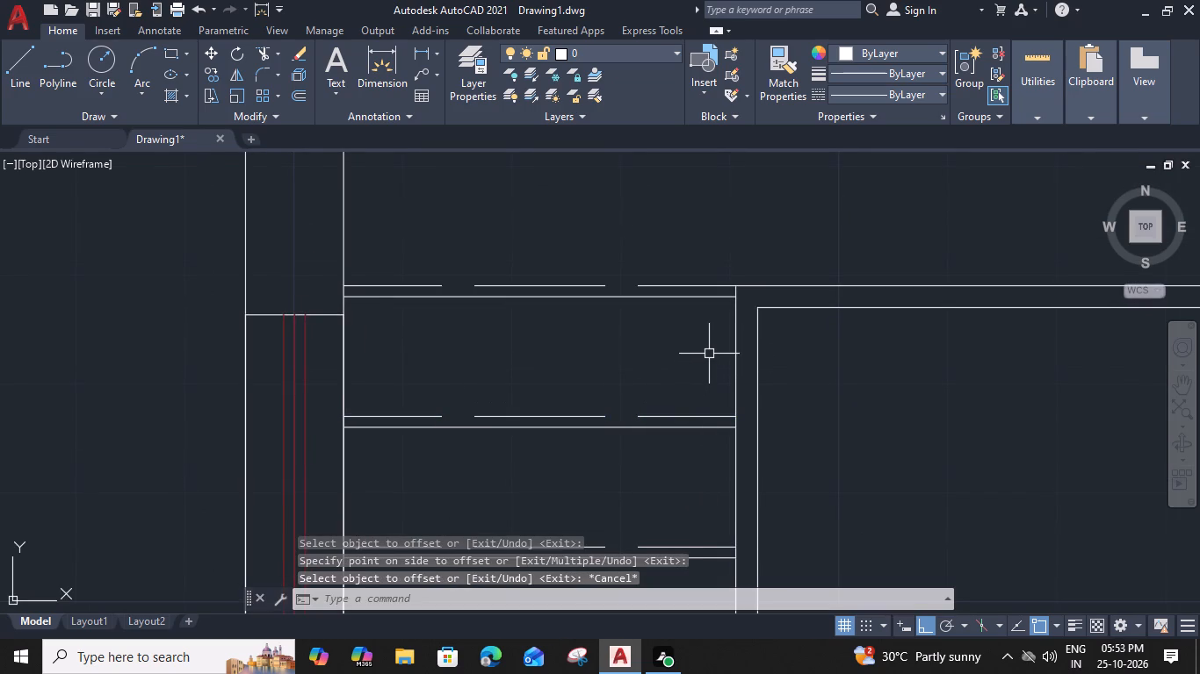
Draw a vertical line from the railing's bath-side outer corner up to the face of the bath wall.
text(L)
key(space)
middle_drag(707, 349, 654, 525)
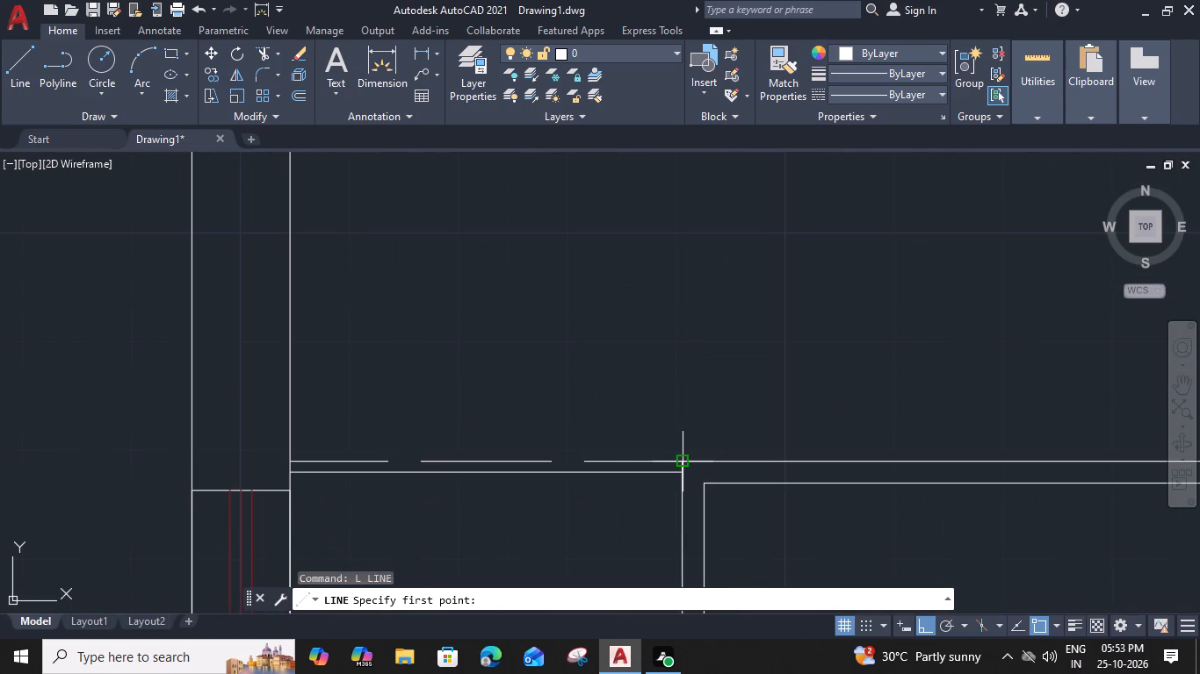
click(681, 463)
scroll(689, 366, down, 3)
middle_drag(689, 366, 678, 405)
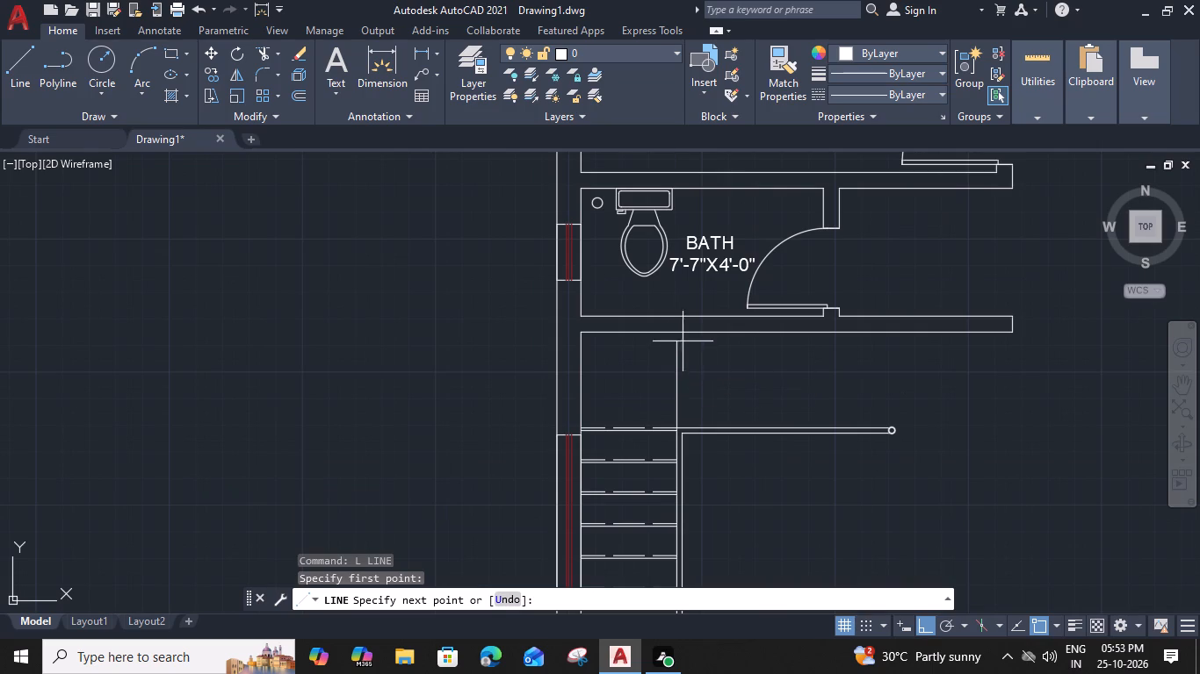
click(680, 331)
key(space)
Offset the vertical line 11" seven times in succession toward the railing's rounded end, along the bath wall.
click(676, 365)
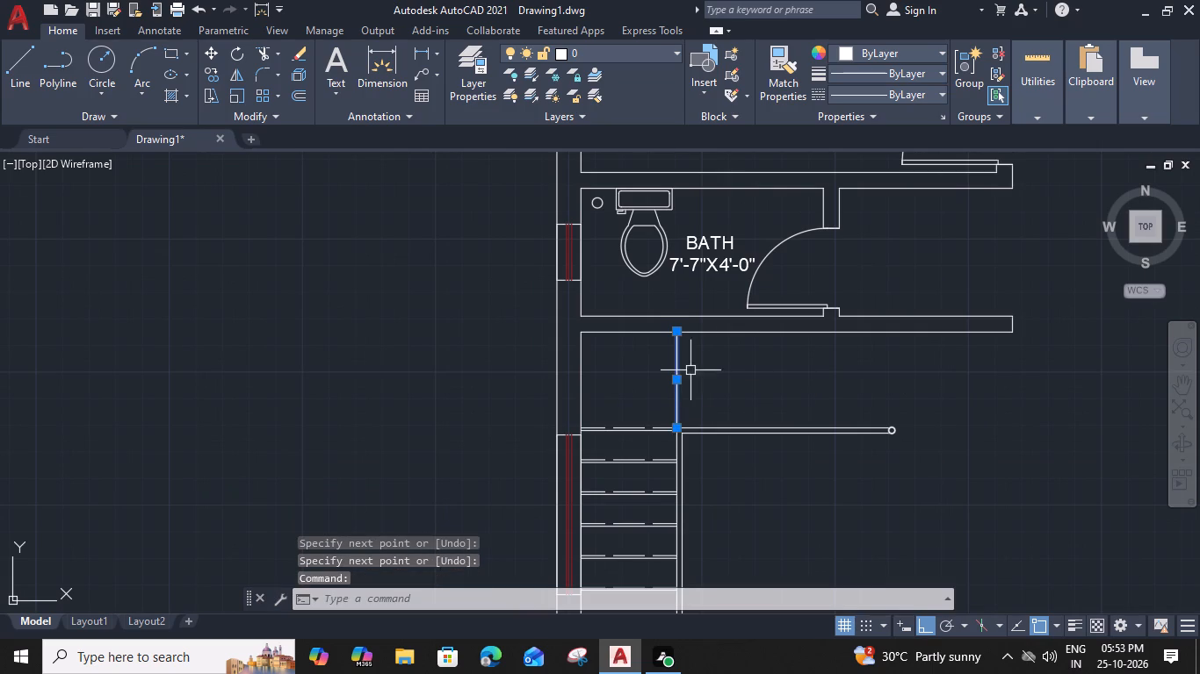
text(O 1)
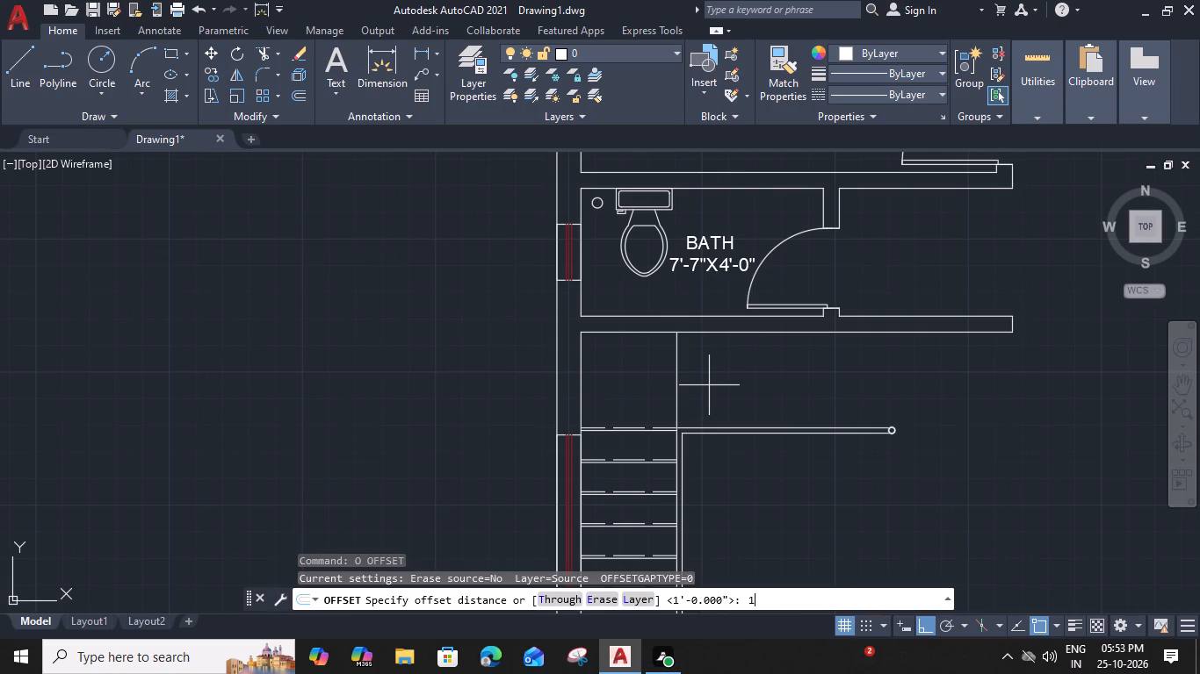
key(1)
key(shift+quotedbl)
key(Return)
click(738, 402)
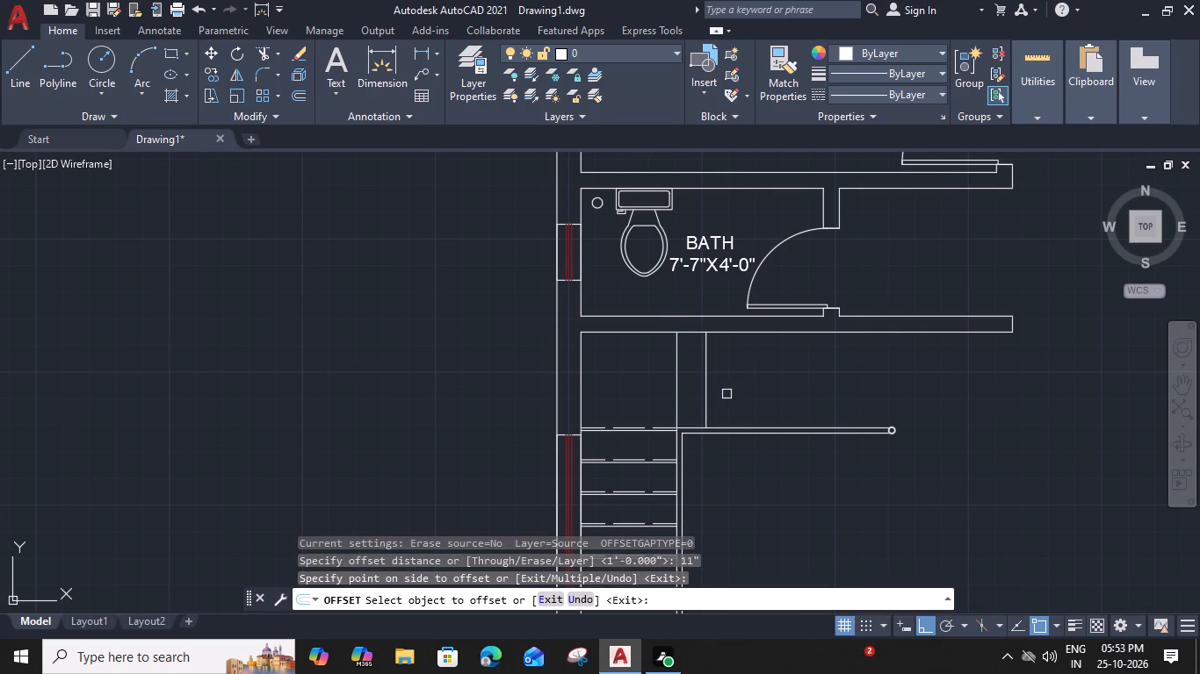
click(703, 372)
click(752, 385)
click(734, 375)
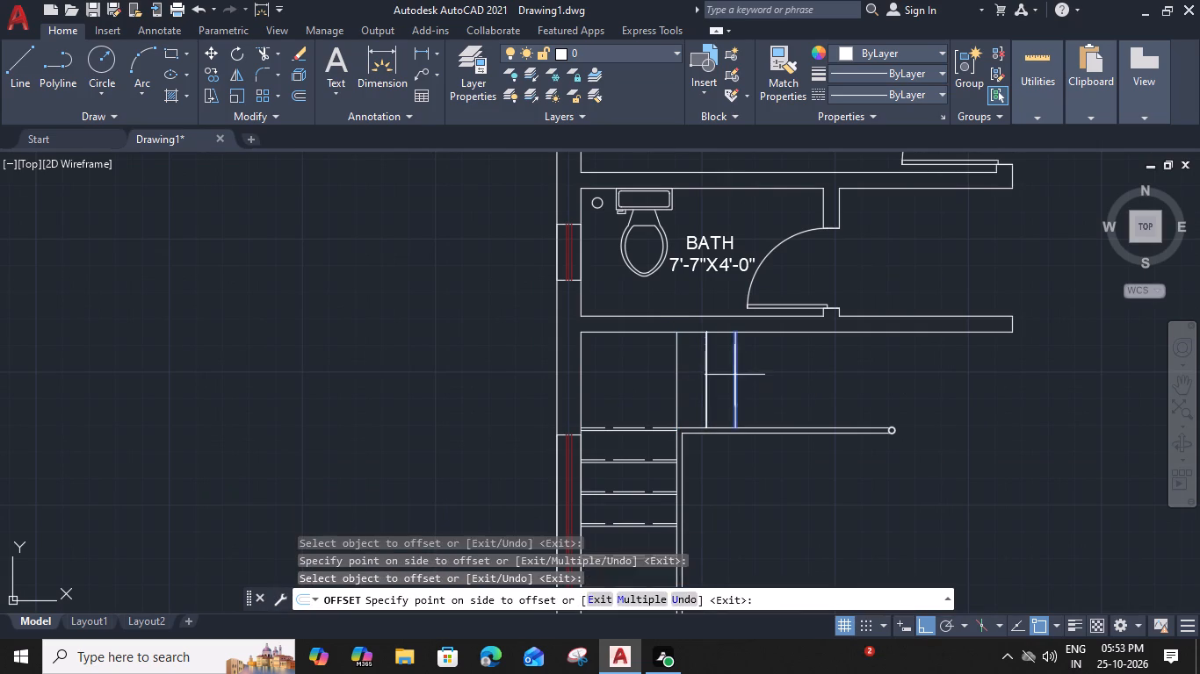
click(775, 379)
click(764, 373)
click(808, 377)
click(793, 368)
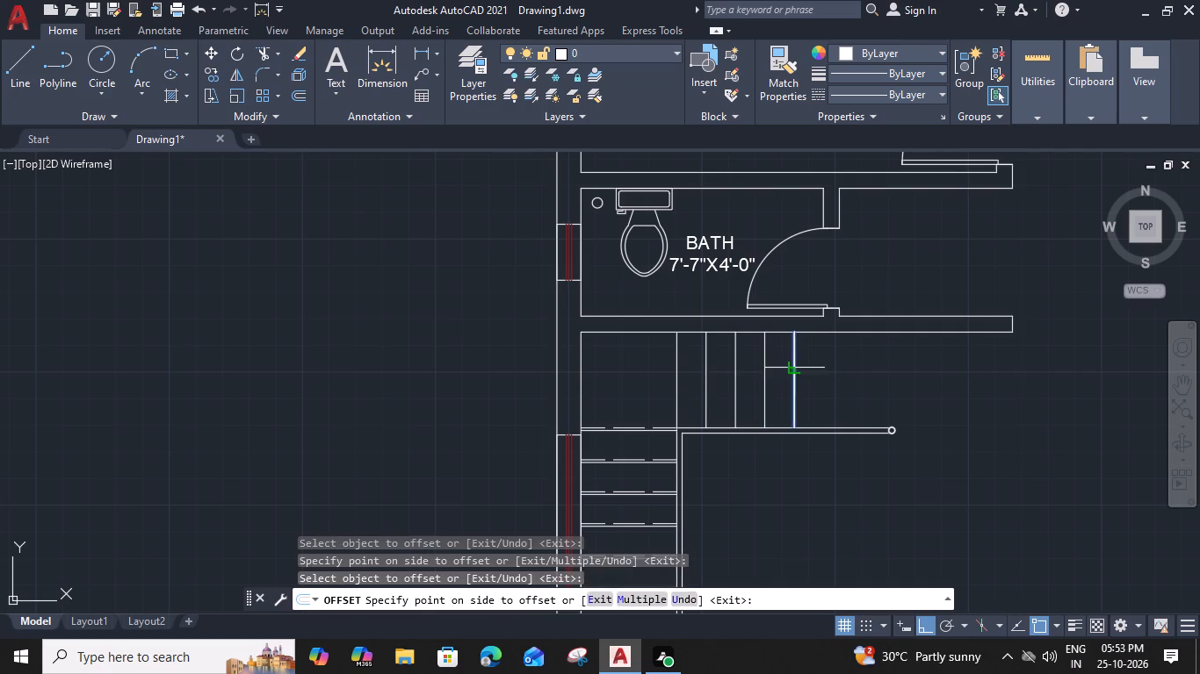
click(834, 376)
click(824, 371)
click(853, 379)
click(854, 380)
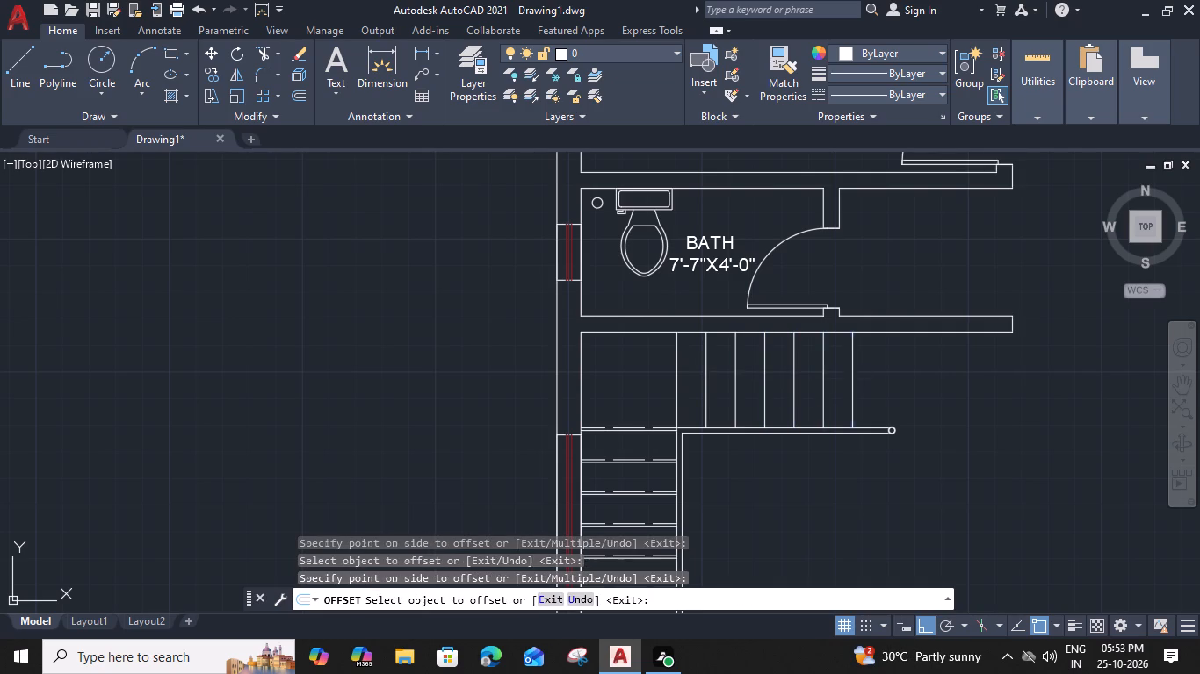
click(869, 381)
key(Escape)
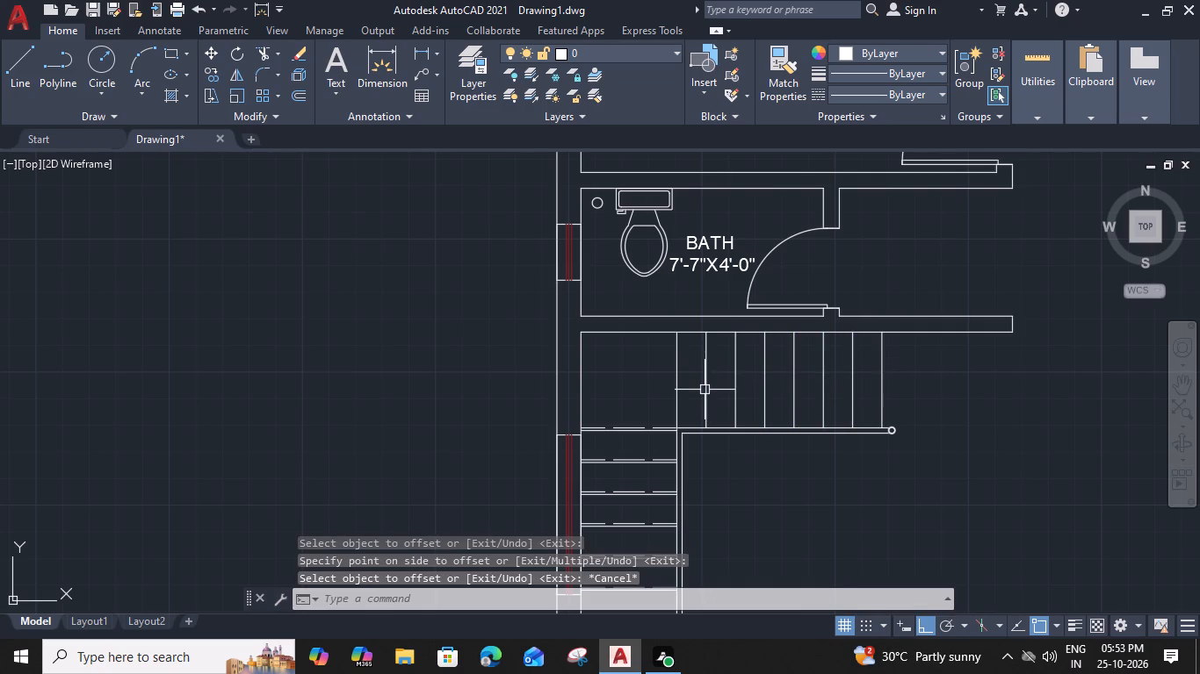
Offset the first vertical tread line of the bath-side flight 1" toward the railing's rounded end.
click(675, 382)
text(O 1")
key(Return)
click(704, 413)
key(Escape)
Change the linetype of the 1" offset copy beside the first bath-side tread line to ACAD_ISO02W100.
scroll(686, 391, up, 2)
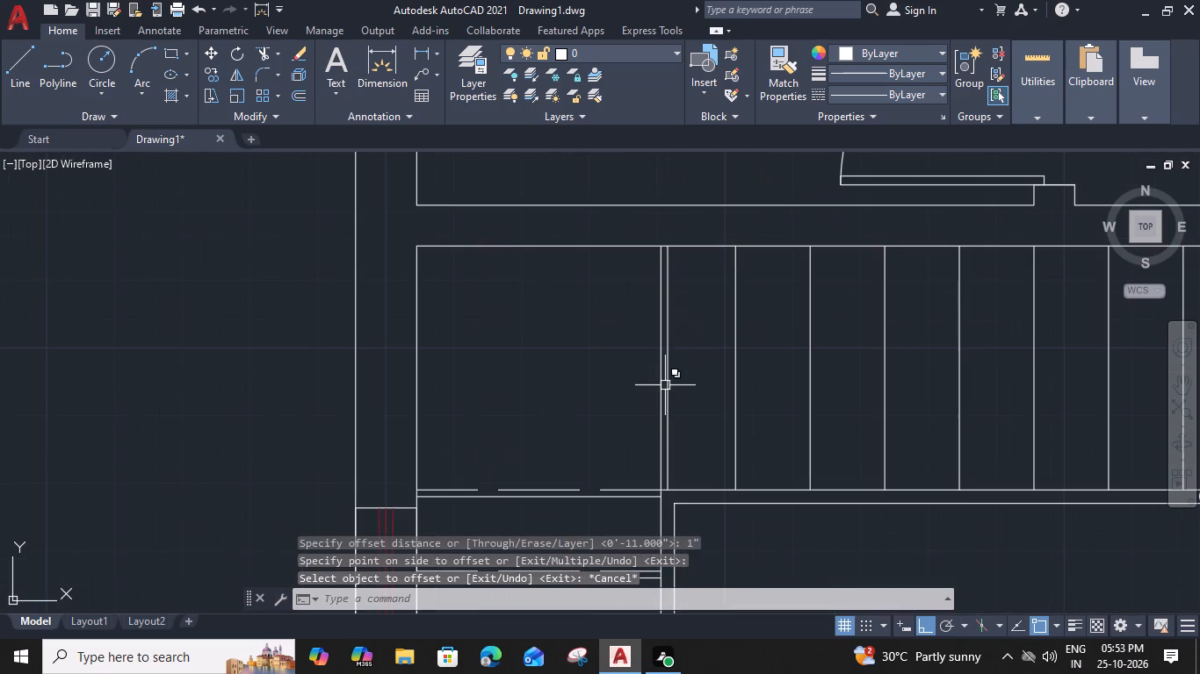
click(665, 385)
click(890, 91)
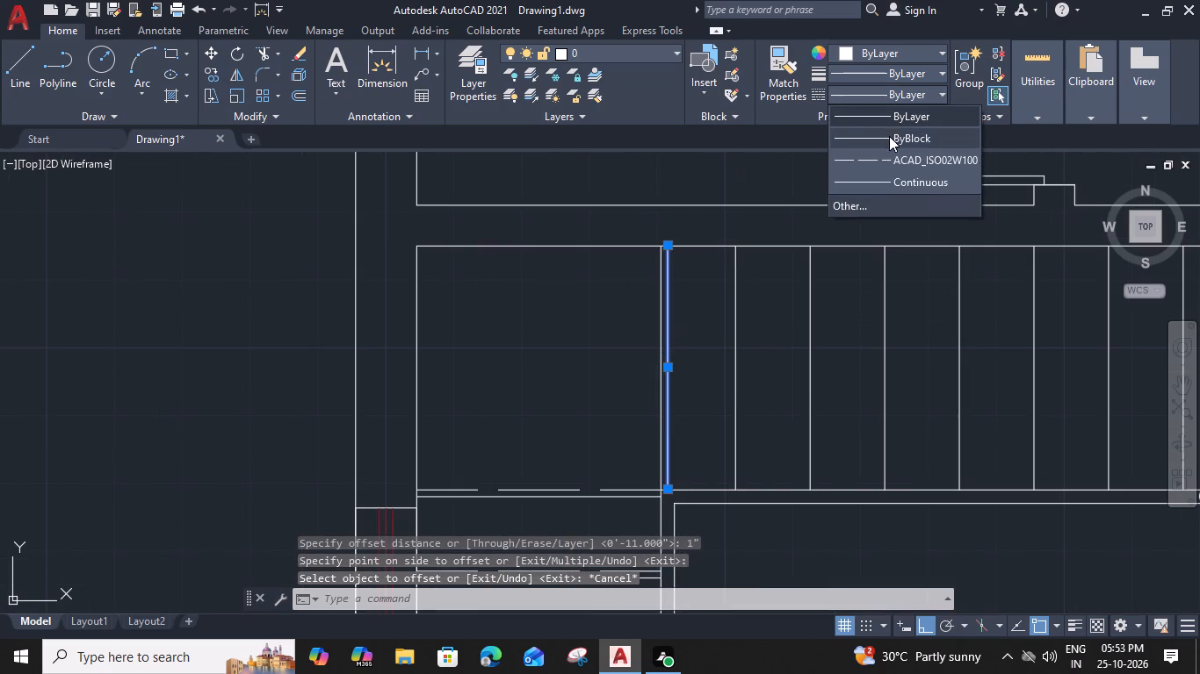
click(886, 157)
Offset the dashed line beside the first bath-side tread 11" seven times in succession toward the railing's rounded end.
key(o)
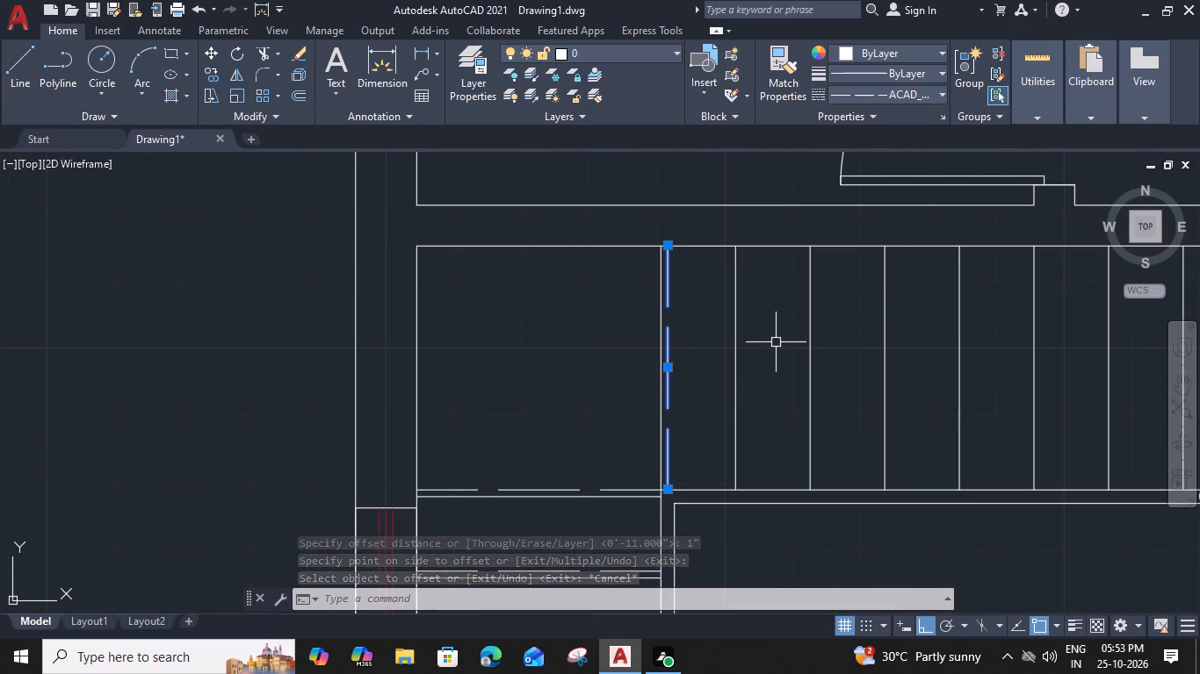
key(space)
text(11")
key(Return)
click(785, 345)
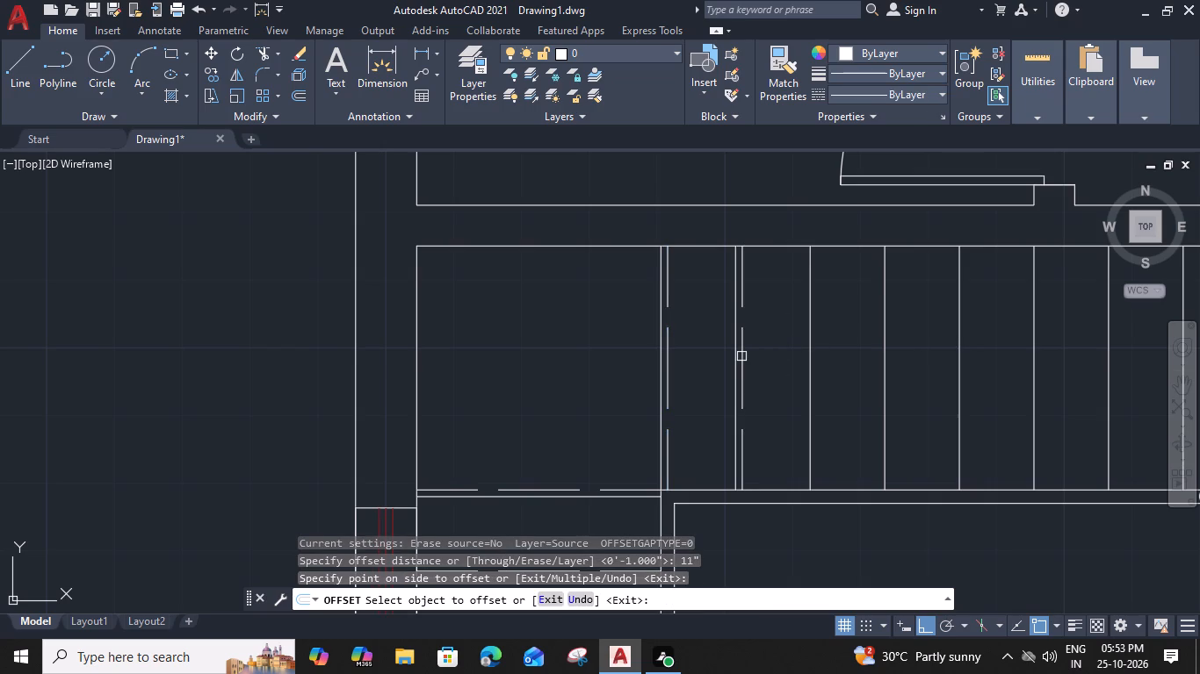
click(741, 356)
click(843, 362)
click(818, 354)
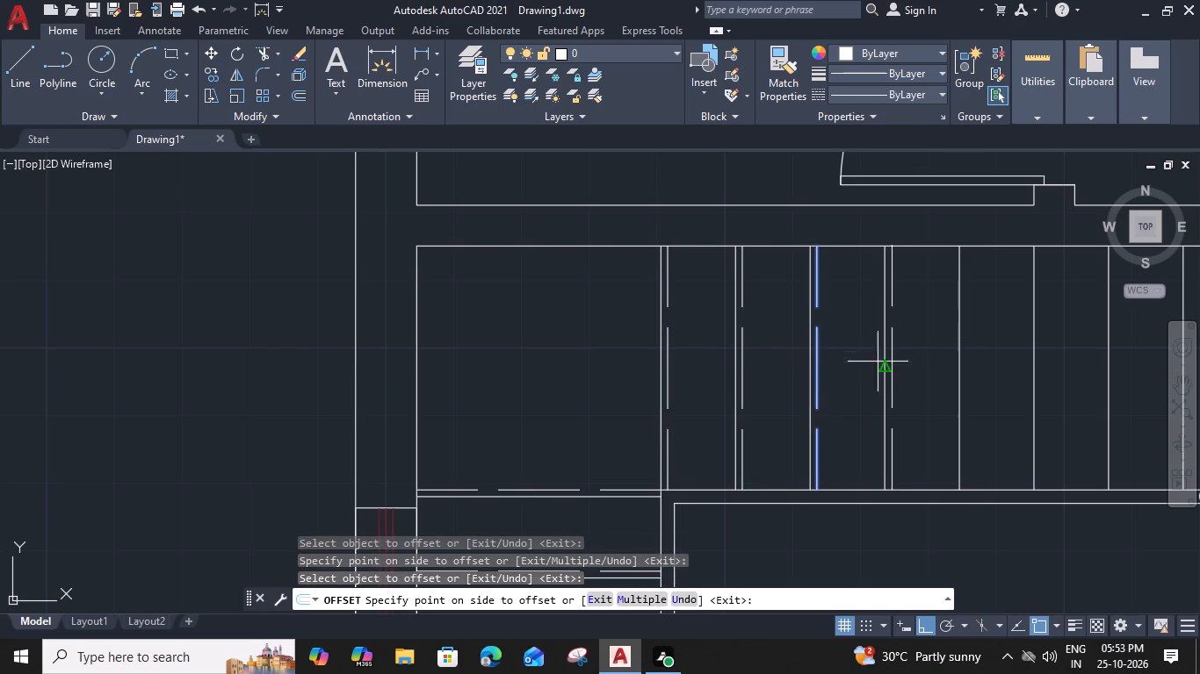
click(916, 368)
click(894, 365)
click(939, 376)
middle_drag(932, 382, 756, 377)
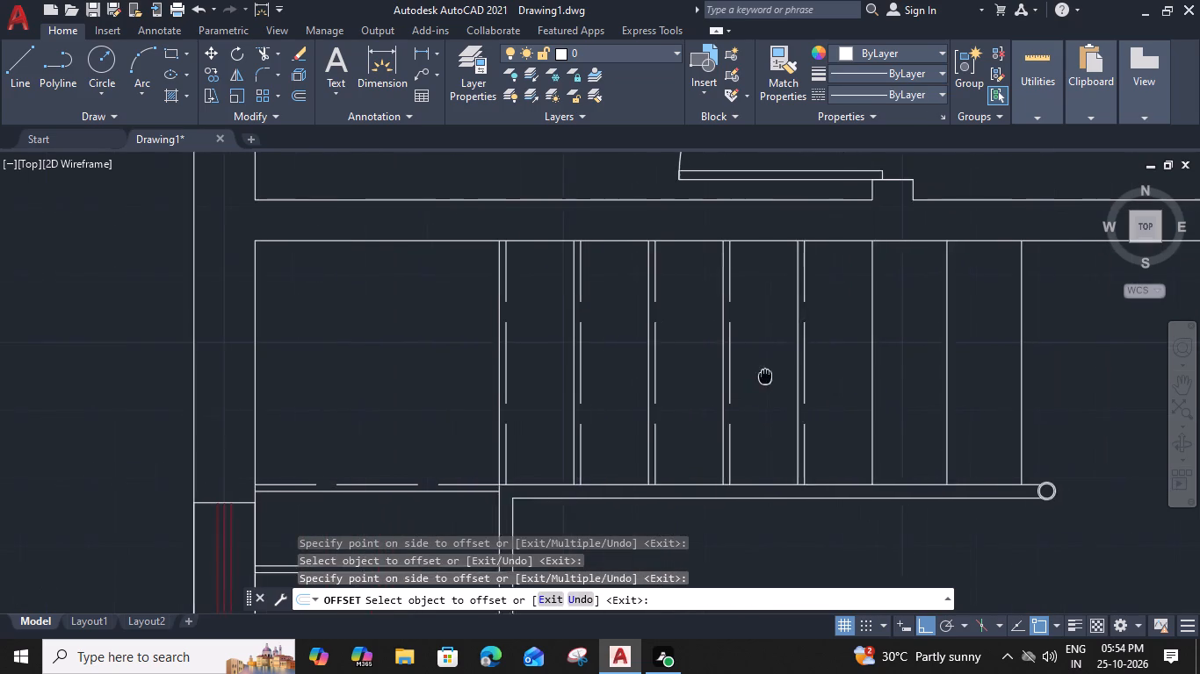
middle_drag(756, 377, 739, 378)
click(773, 375)
click(859, 387)
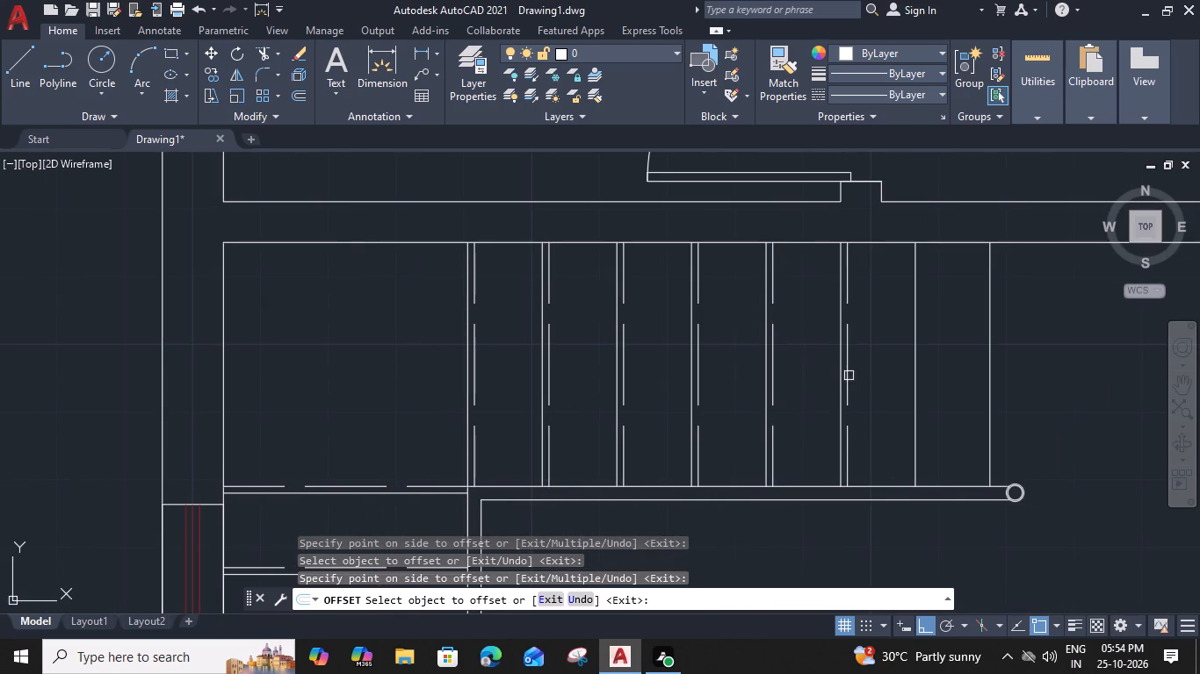
click(849, 376)
click(914, 379)
drag(920, 380, 931, 380)
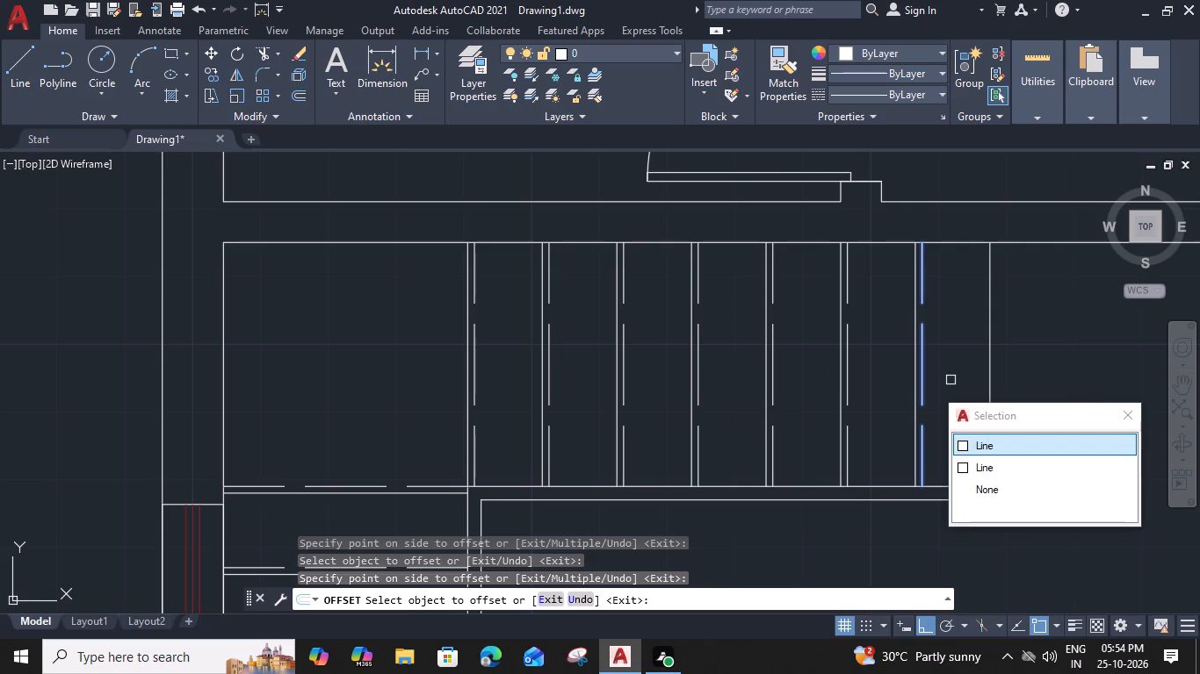
click(1043, 442)
click(1013, 449)
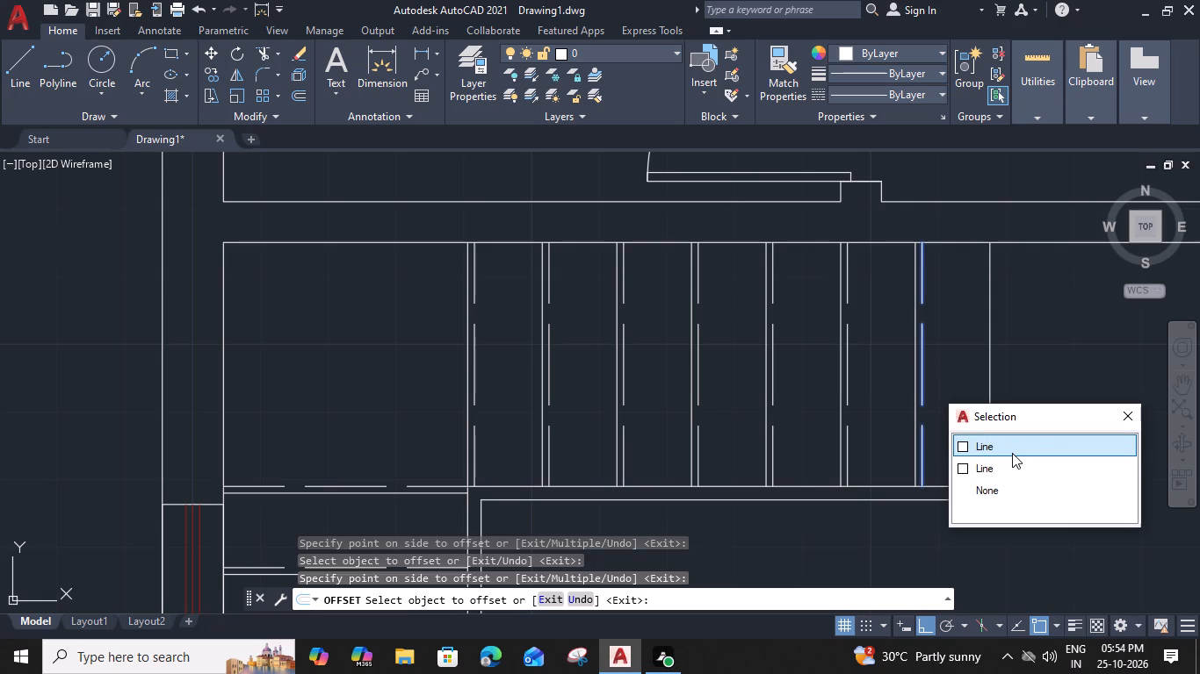
click(1020, 353)
click(1077, 367)
key(Escape)
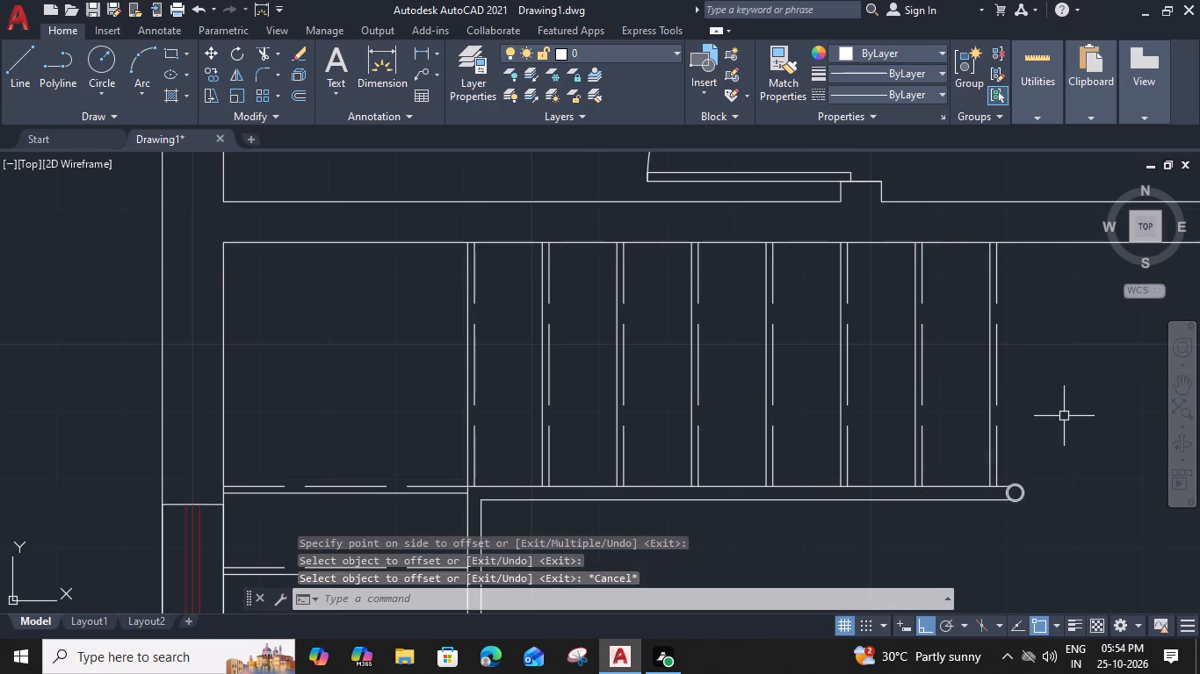
Draw a horizontal line from the midpoint of the bath-side flight's last solid tread line to between its fourth and fifth treads.
scroll(1061, 420, down, 2)
middle_drag(994, 497, 894, 378)
scroll(891, 379, down, 1)
middle_drag(882, 445, 822, 405)
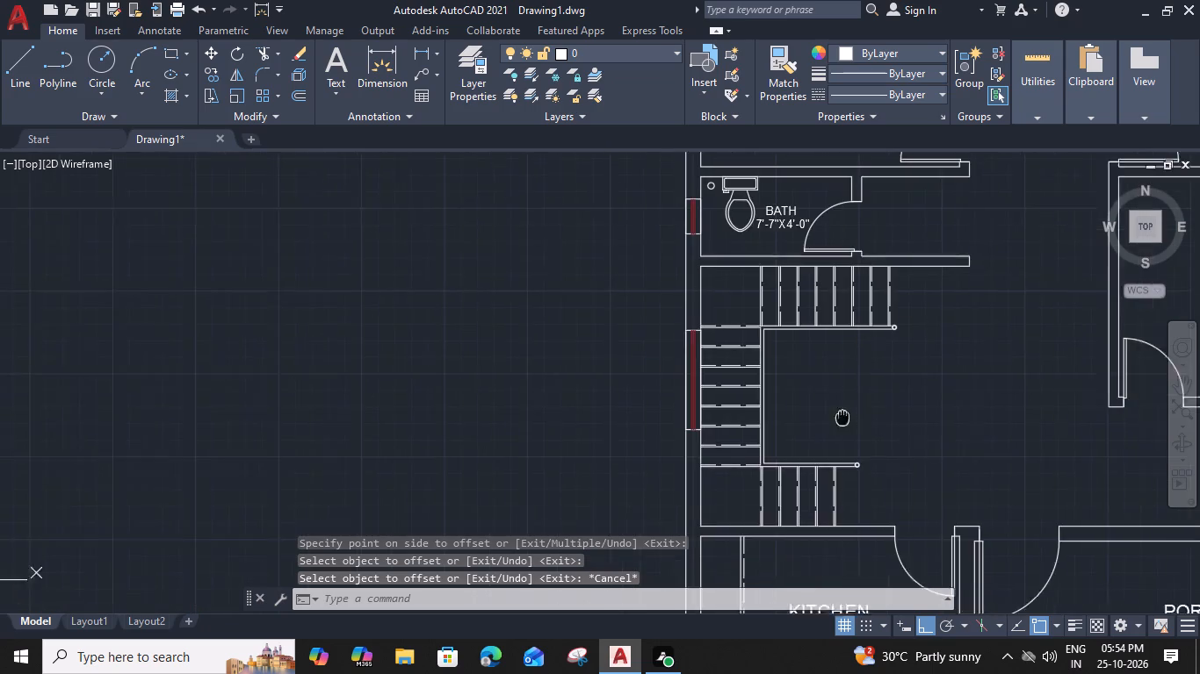
middle_drag(822, 405, 757, 400)
scroll(797, 261, up, 3)
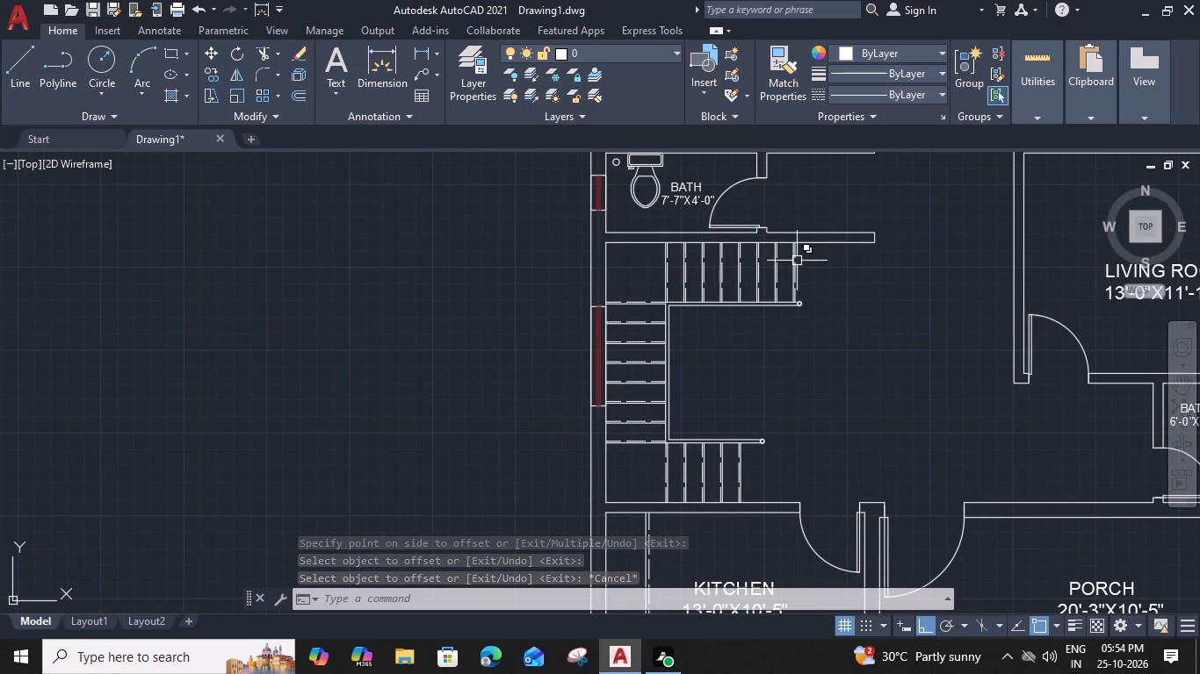
text(L)
key(space)
scroll(793, 304, up, 1)
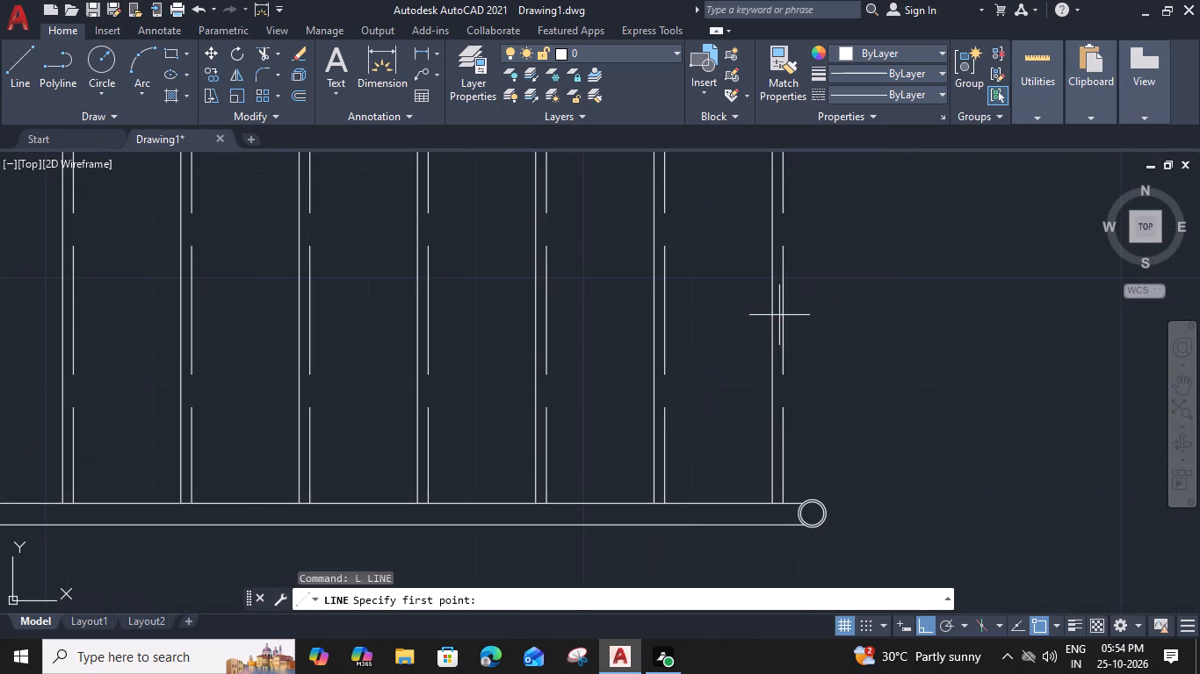
click(773, 312)
scroll(570, 315, down, 2)
middle_drag(570, 315, 750, 312)
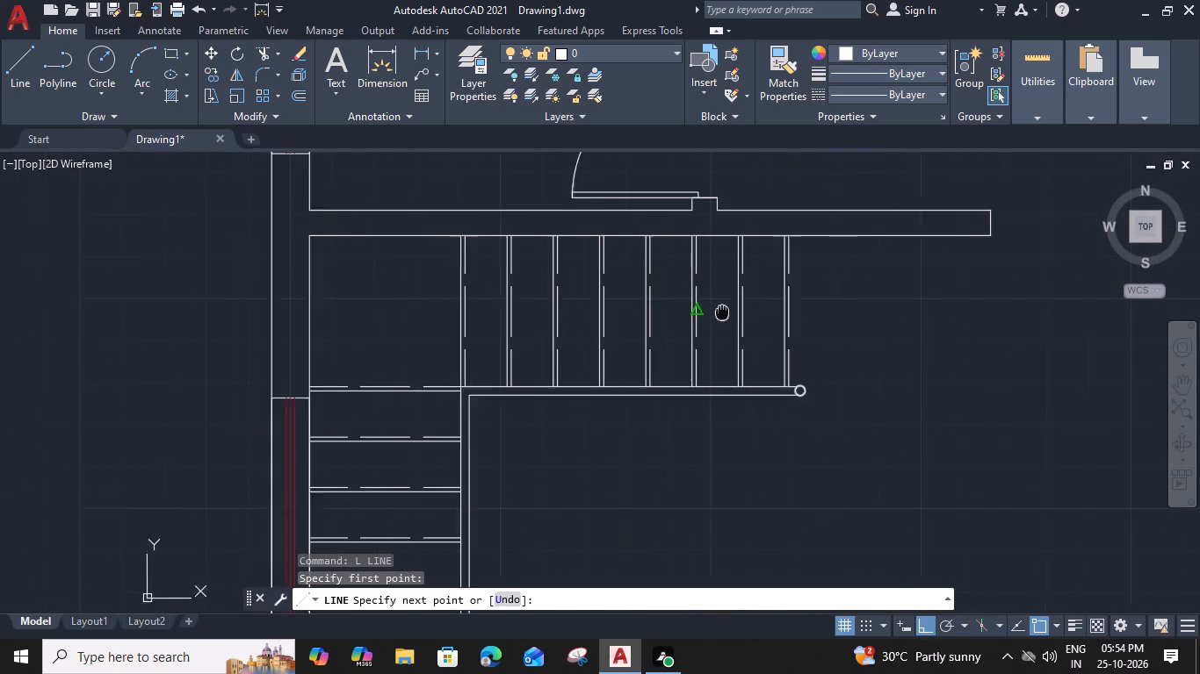
middle_drag(750, 312, 754, 312)
click(676, 310)
key(Escape)
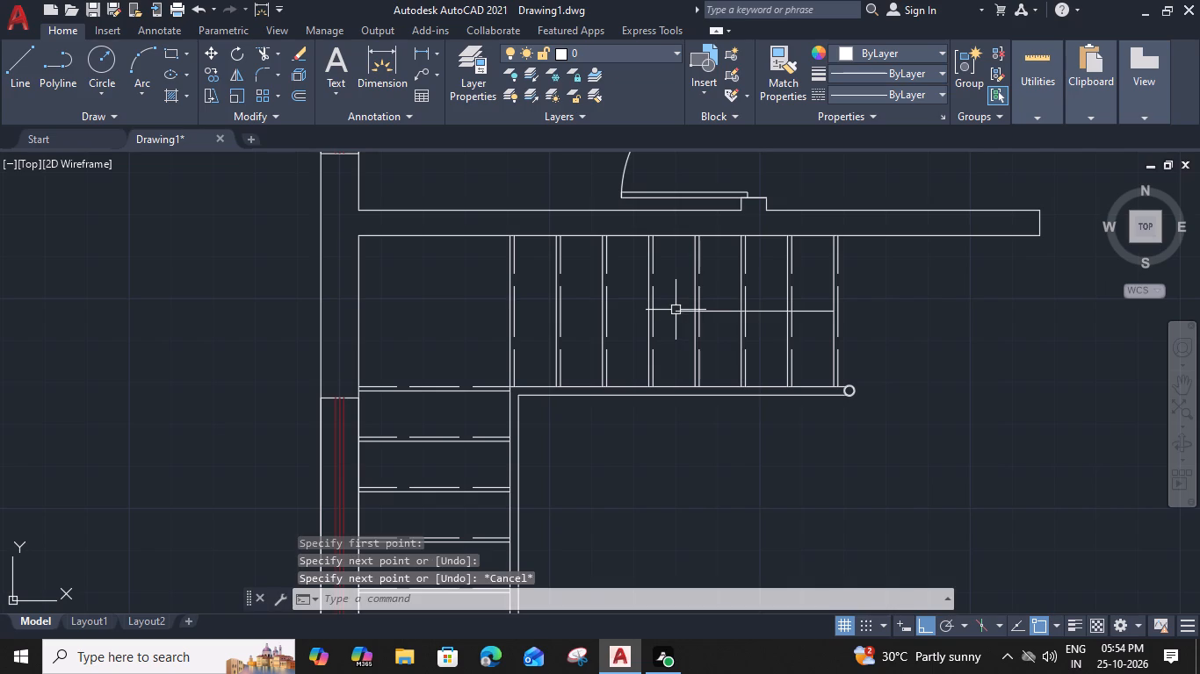
Draw a 3-sided inscribed polygon centred on the free end of the horizontal line, pointing toward the corner landing.
text(POL)
key(space)
scroll(675, 306, up, 2)
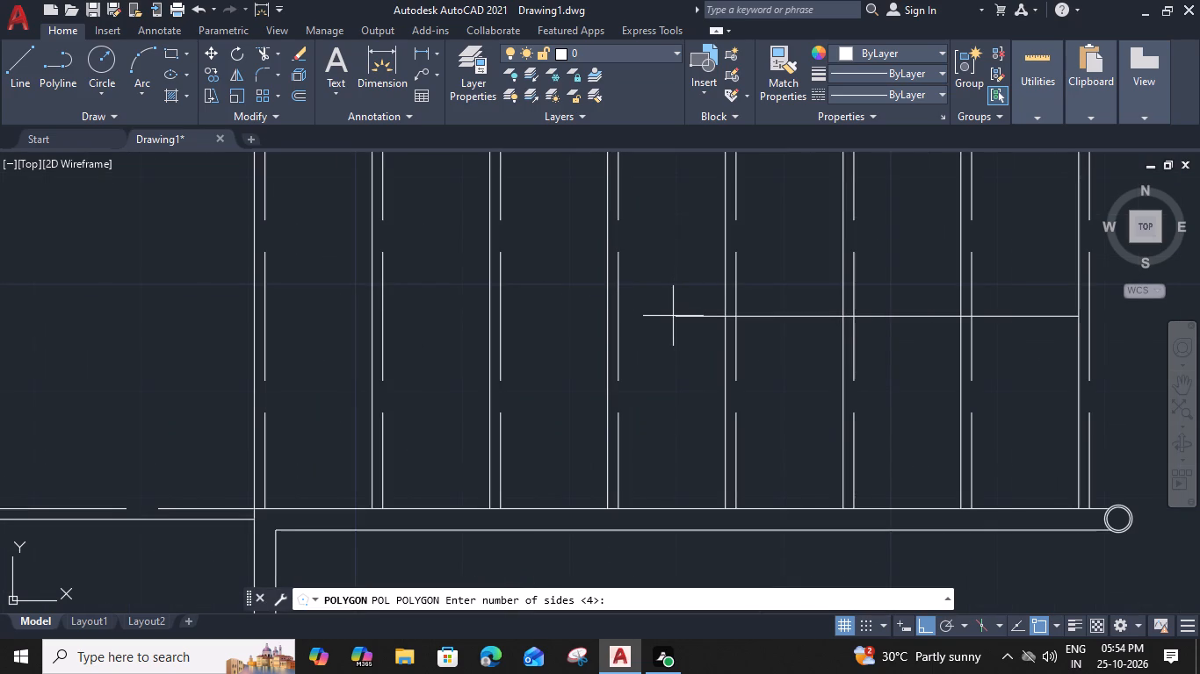
text(3)
key(space)
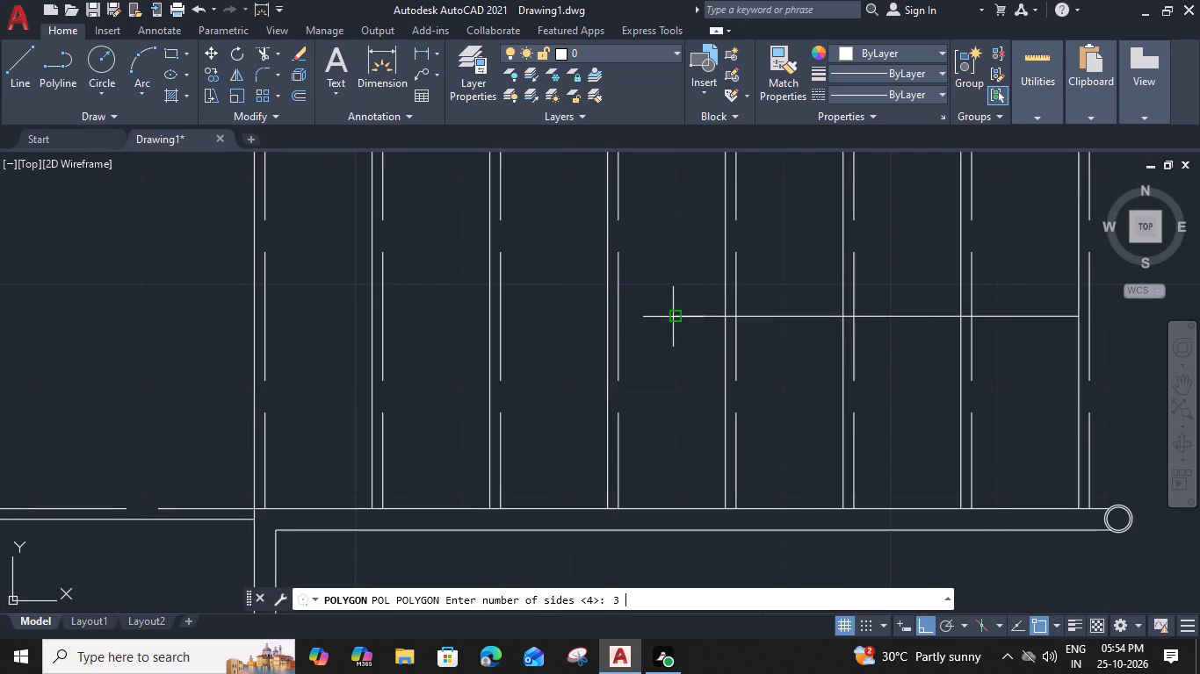
click(674, 319)
click(673, 315)
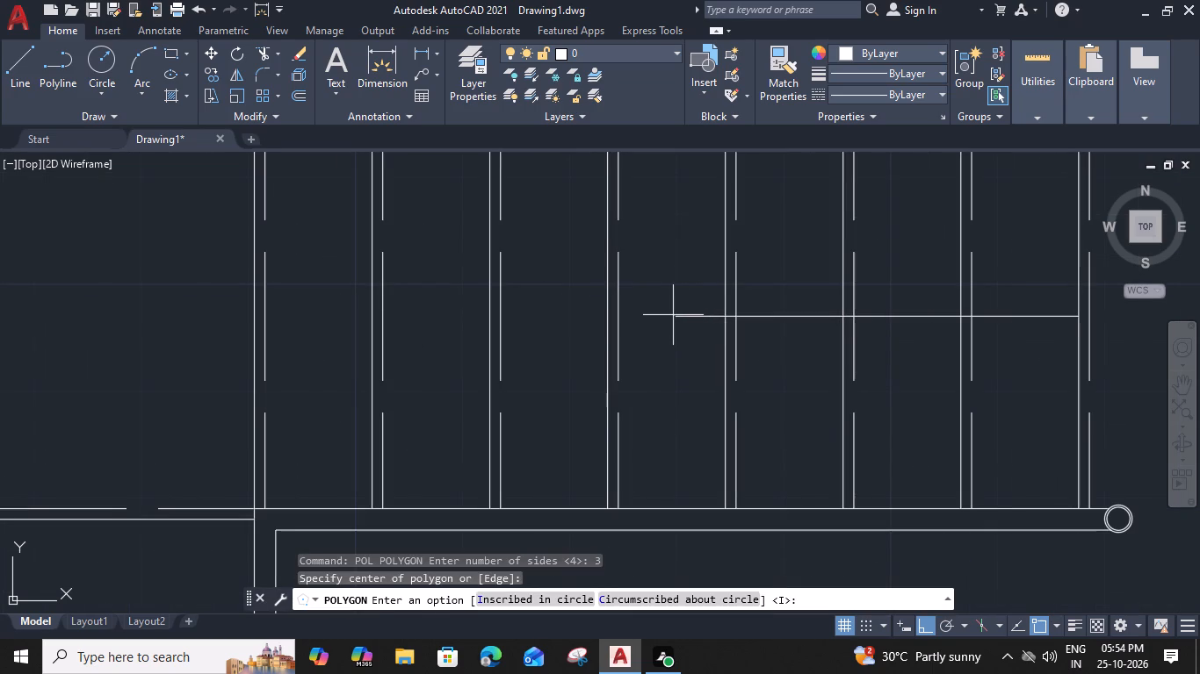
key(space)
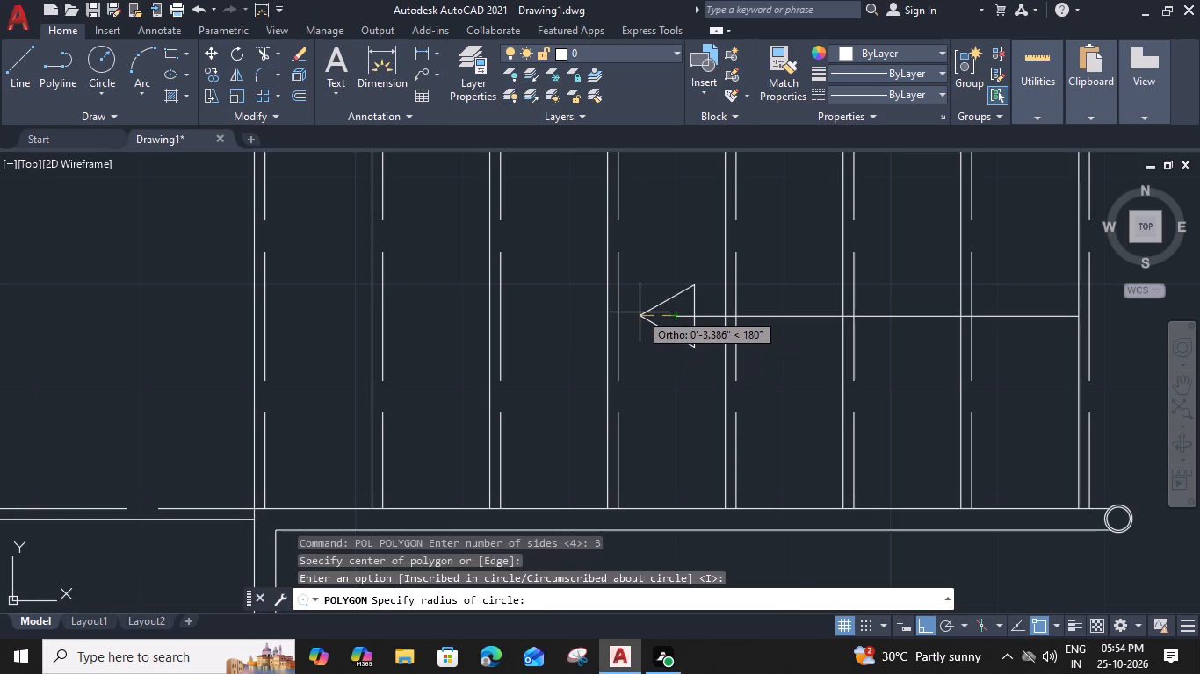
scroll(640, 313, up, 1)
click(634, 314)
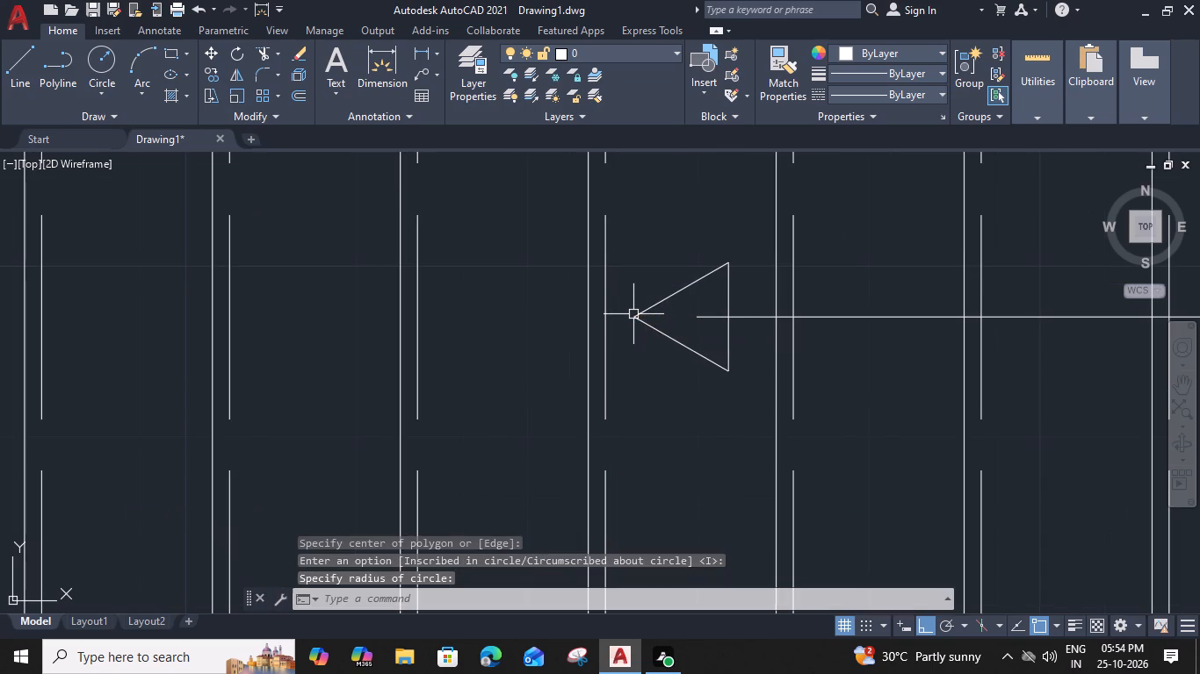
Trim the part of the horizontal line inside the triangular arrowhead.
text(TR)
key(space)
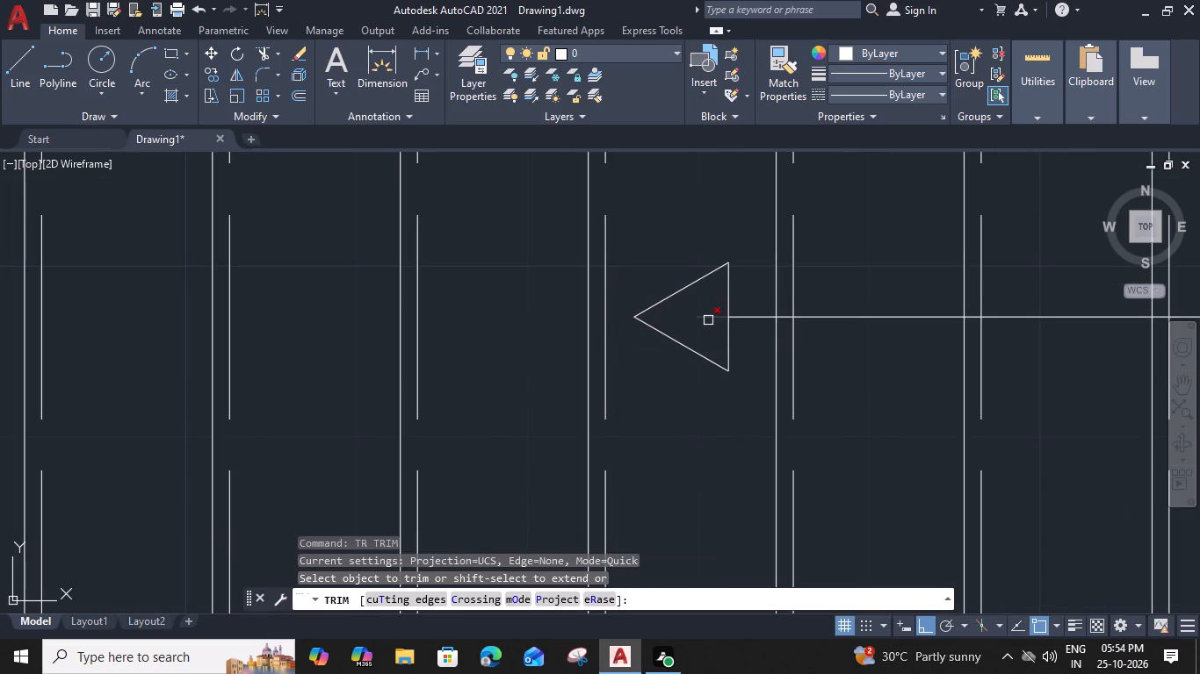
click(709, 315)
scroll(709, 315, down, 2)
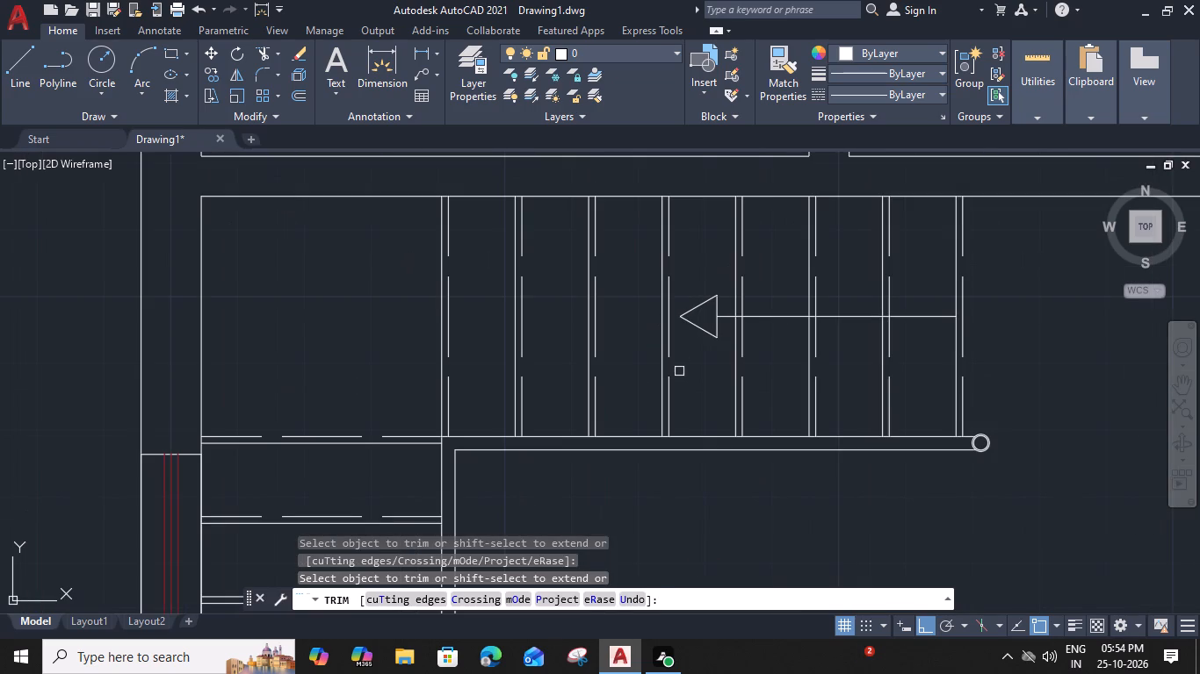
key(Escape)
Copy the KITCHEN label straight up into the open well between the stair flights.
middle_drag(678, 366, 708, 368)
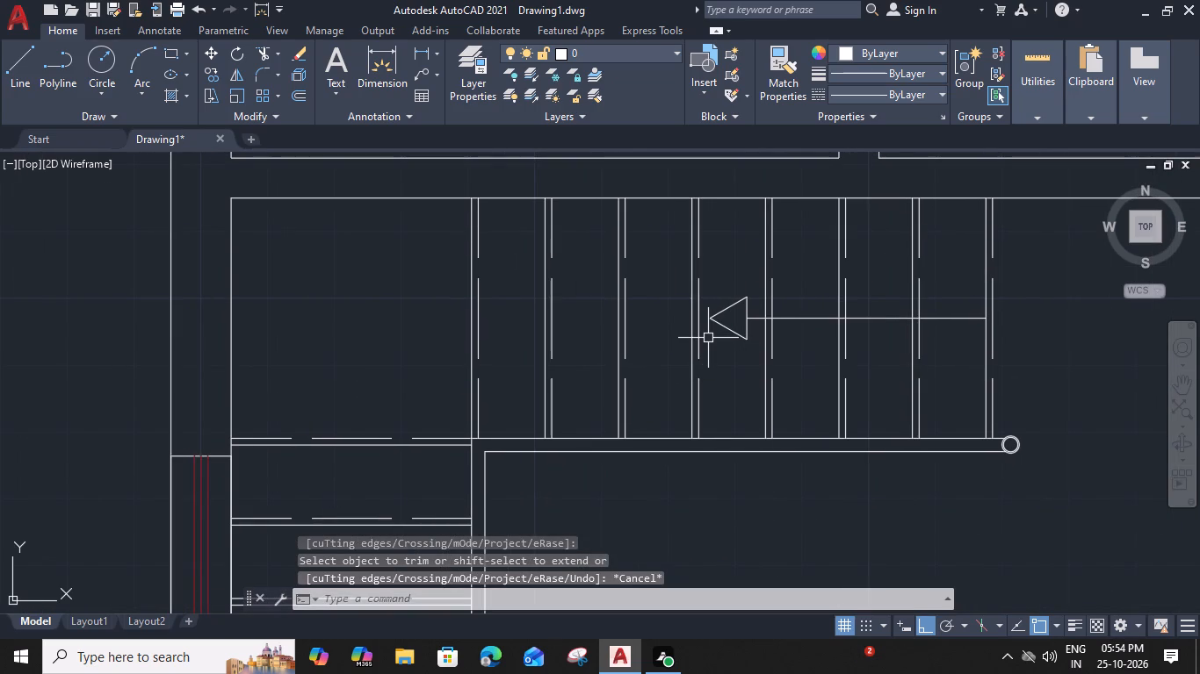
scroll(710, 337, down, 1)
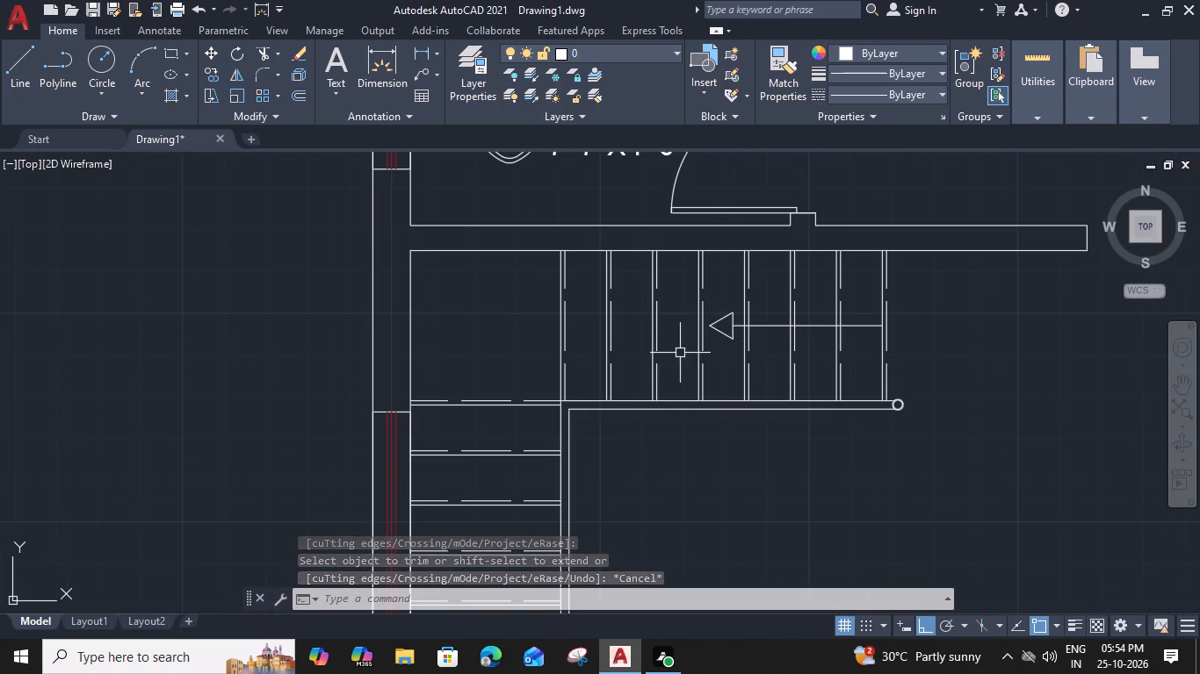
middle_drag(675, 350, 701, 322)
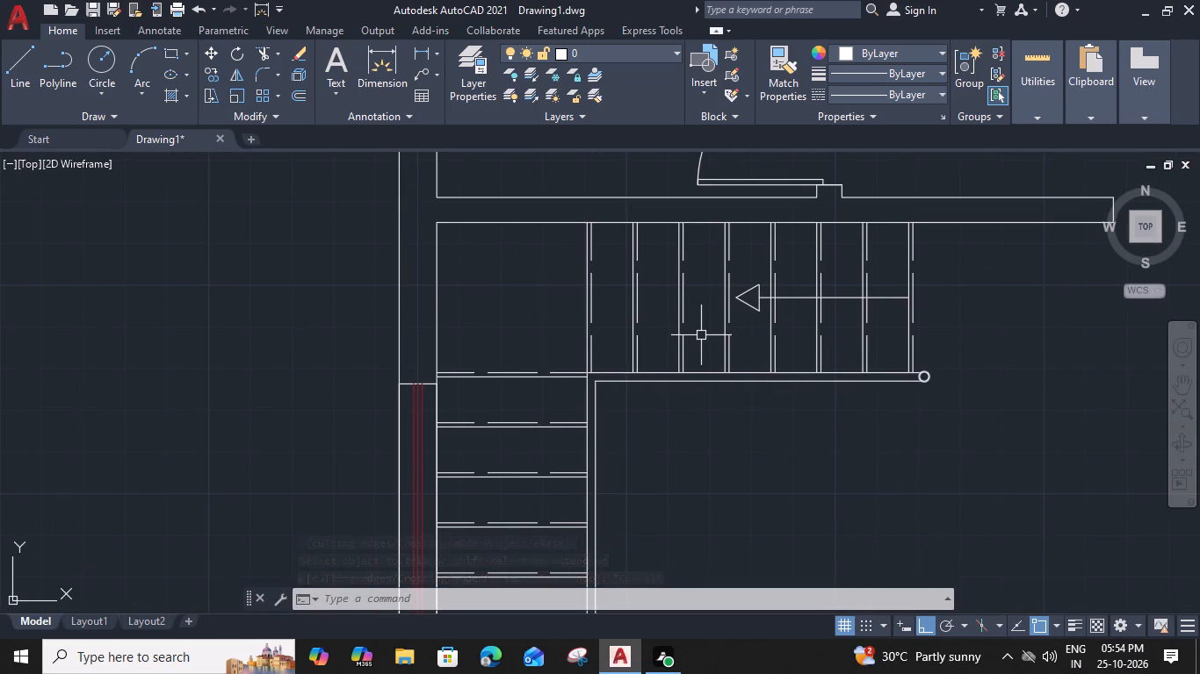
middle_drag(734, 382, 586, 411)
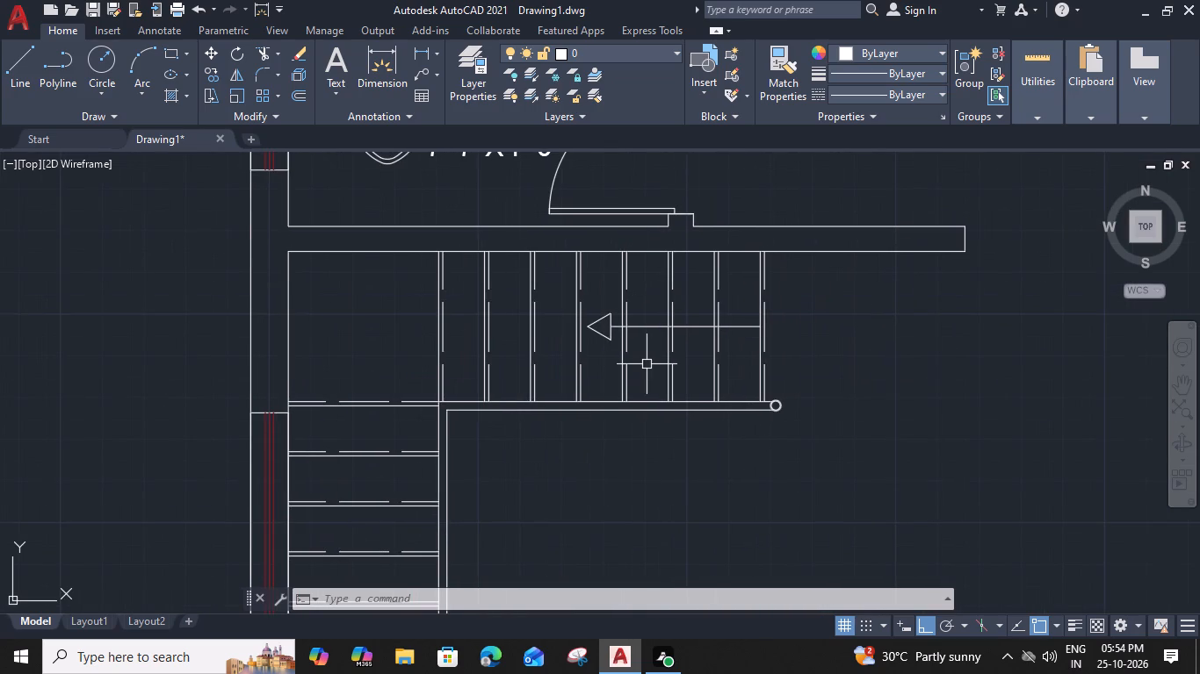
scroll(609, 519, down, 2)
middle_drag(609, 505, 616, 289)
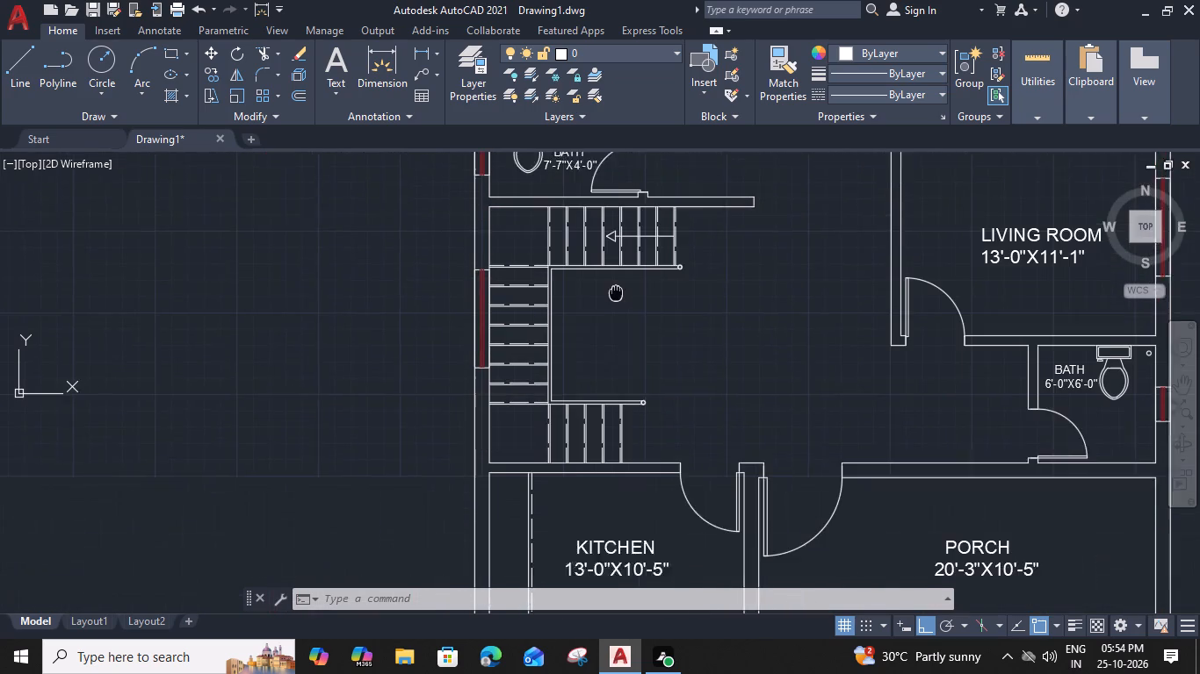
middle_drag(616, 289, 596, 305)
click(581, 561)
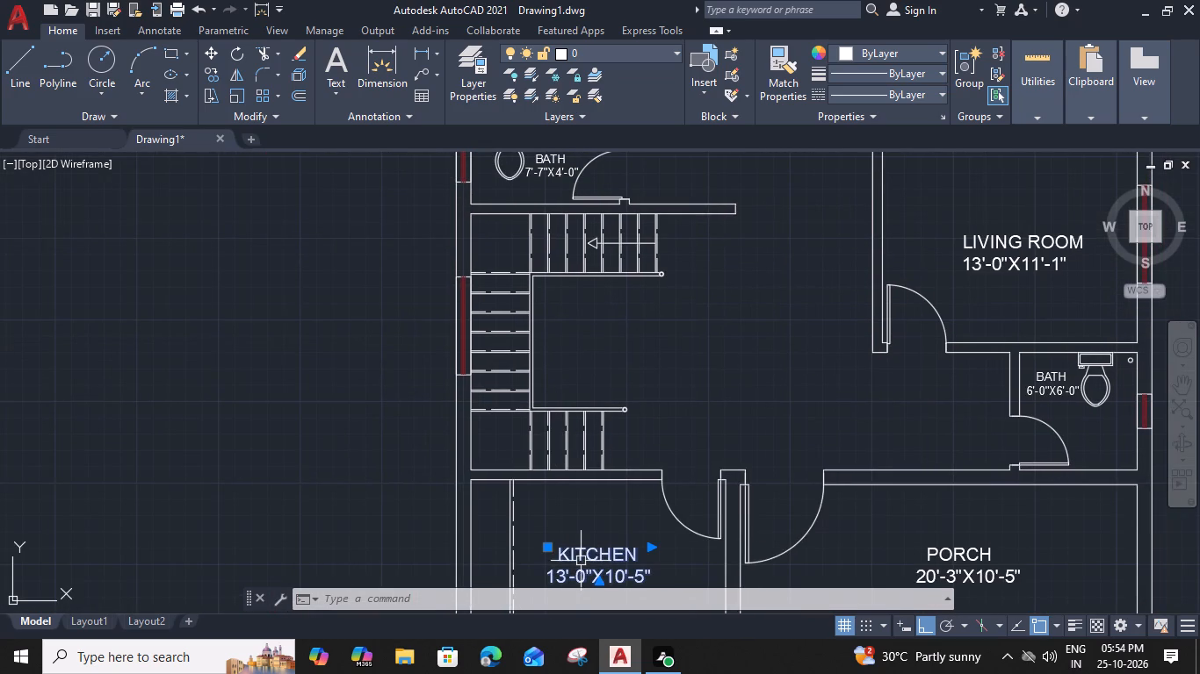
key(c)
key(o)
key(space)
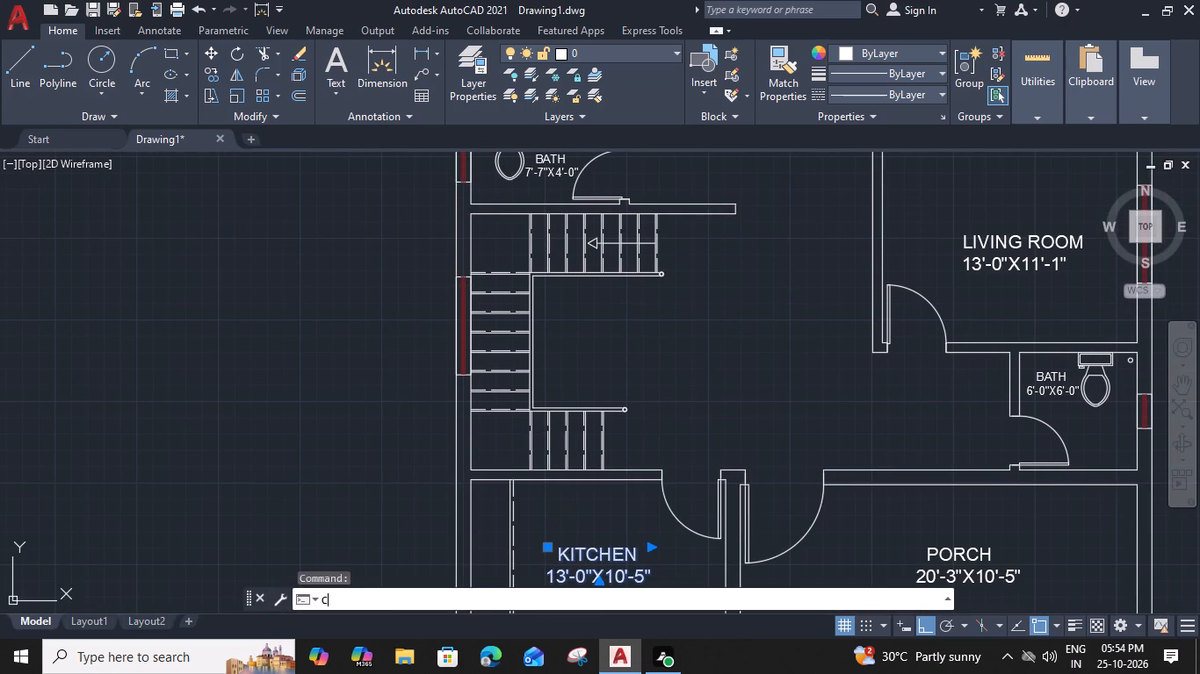
click(546, 549)
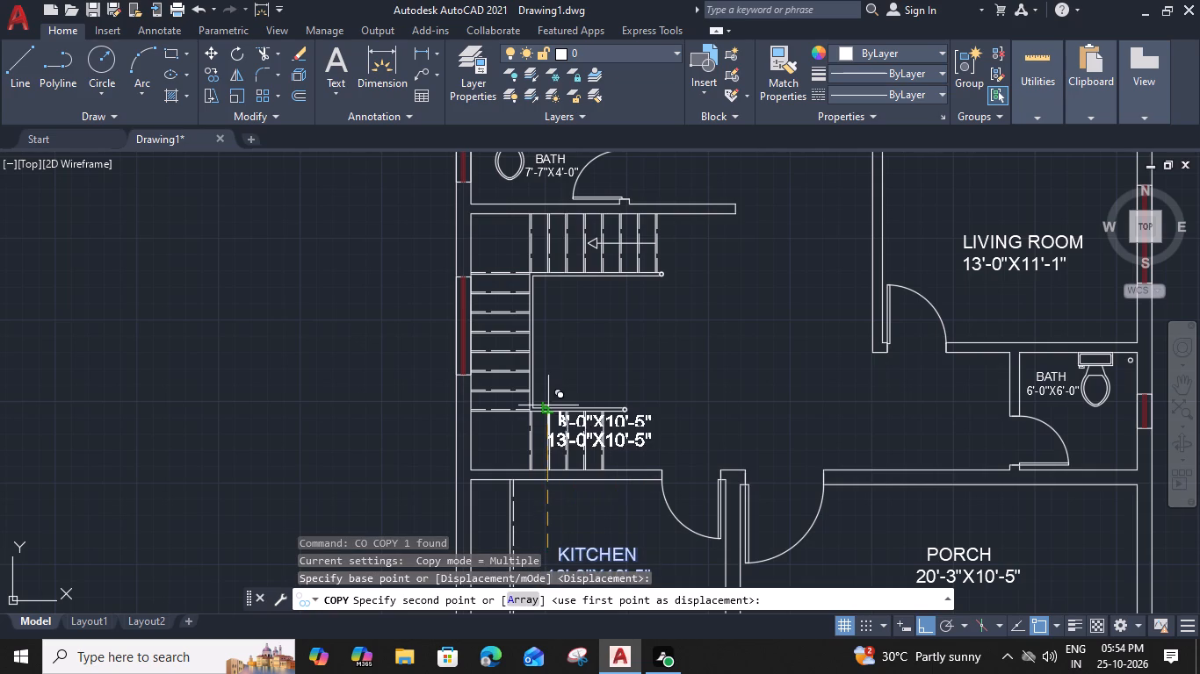
click(546, 326)
key(Escape)
Replace the copied label's text with STAIRS and narrow its text frame to fit the word.
double_click(573, 333)
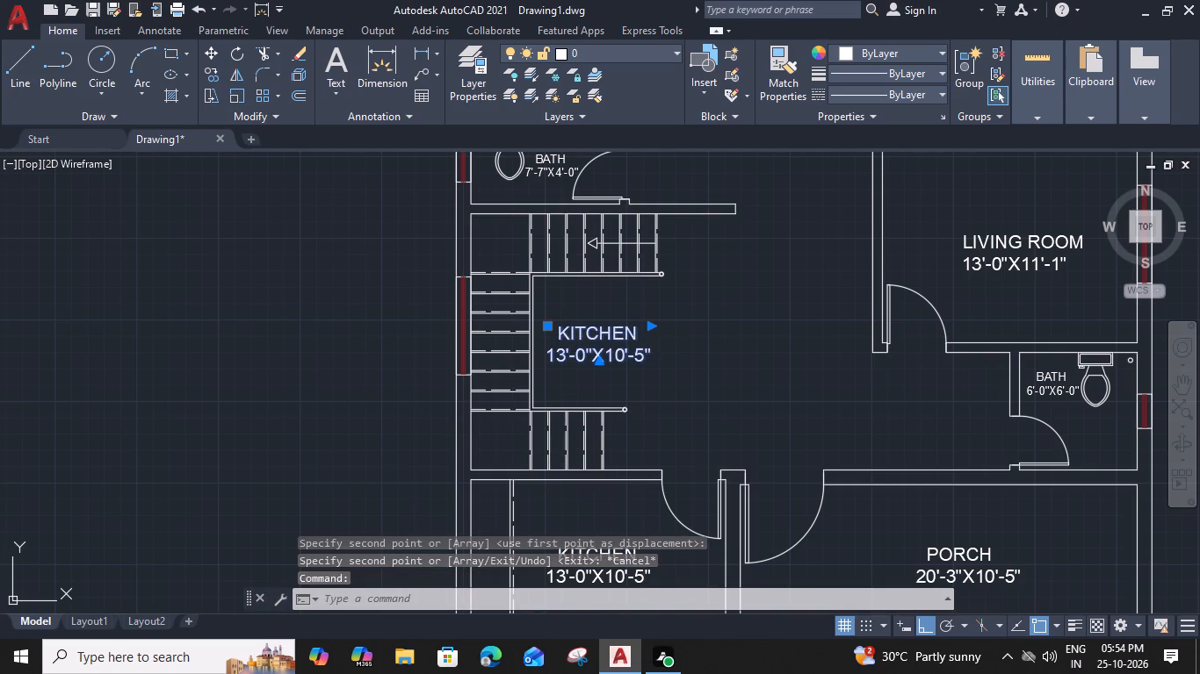
middle_drag(627, 362, 644, 395)
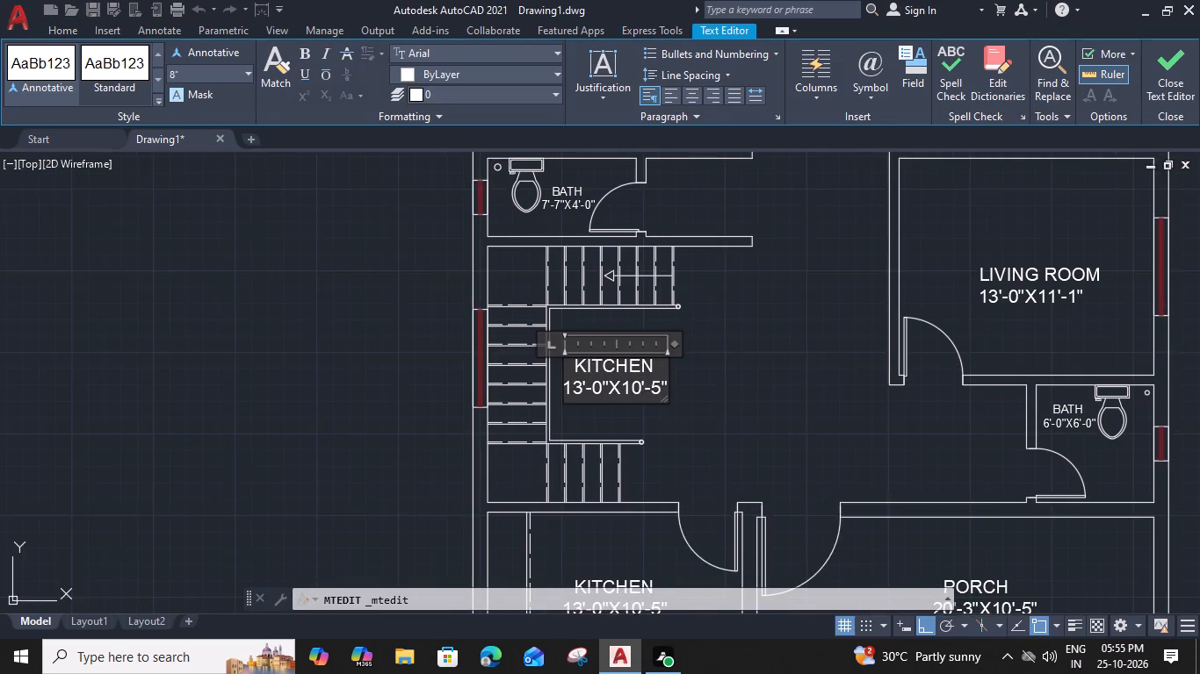
scroll(651, 388, up, 1)
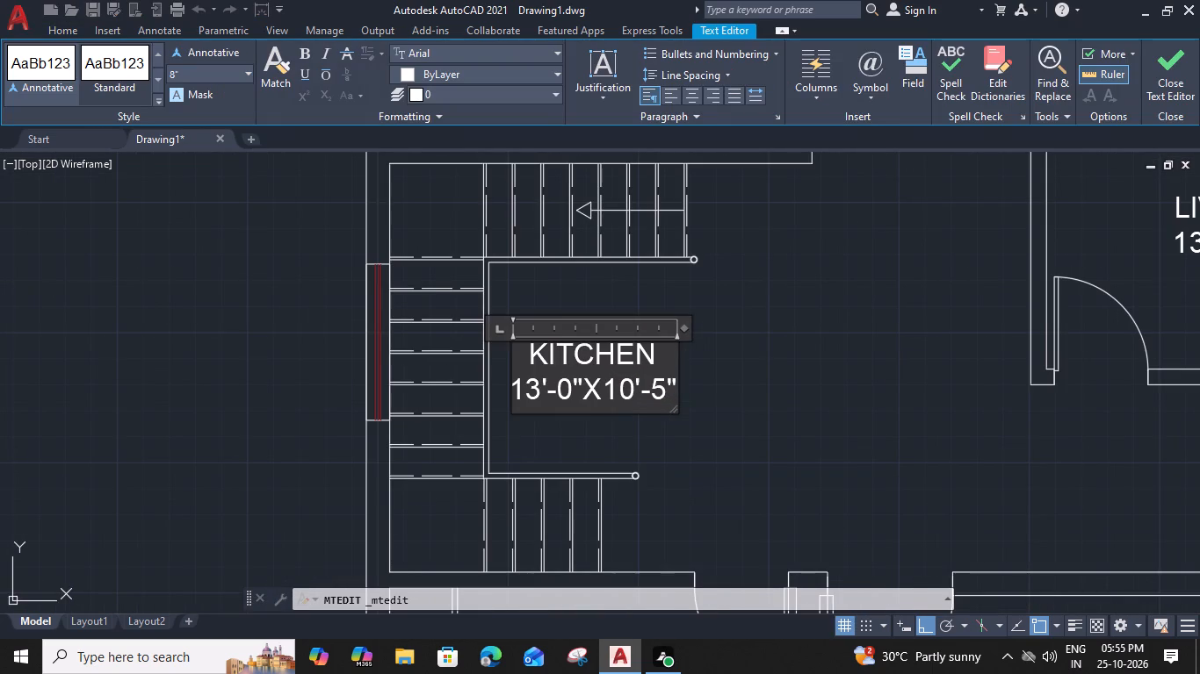
drag(672, 388, 488, 357)
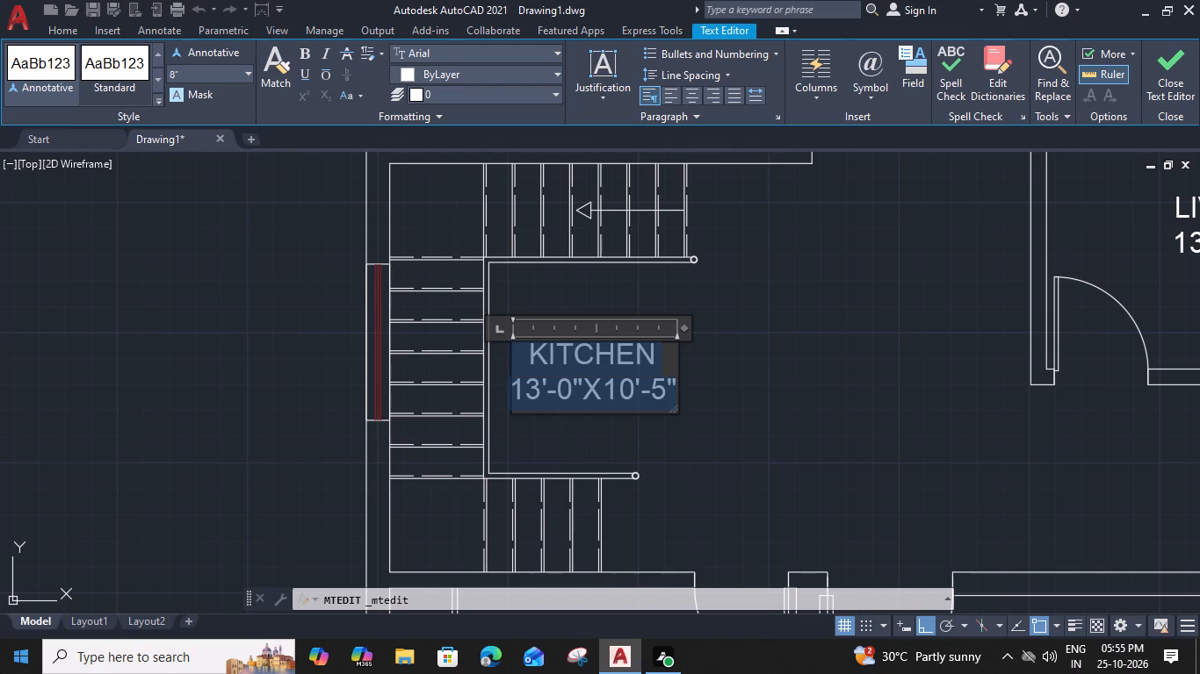
text(STAIR)
key(s)
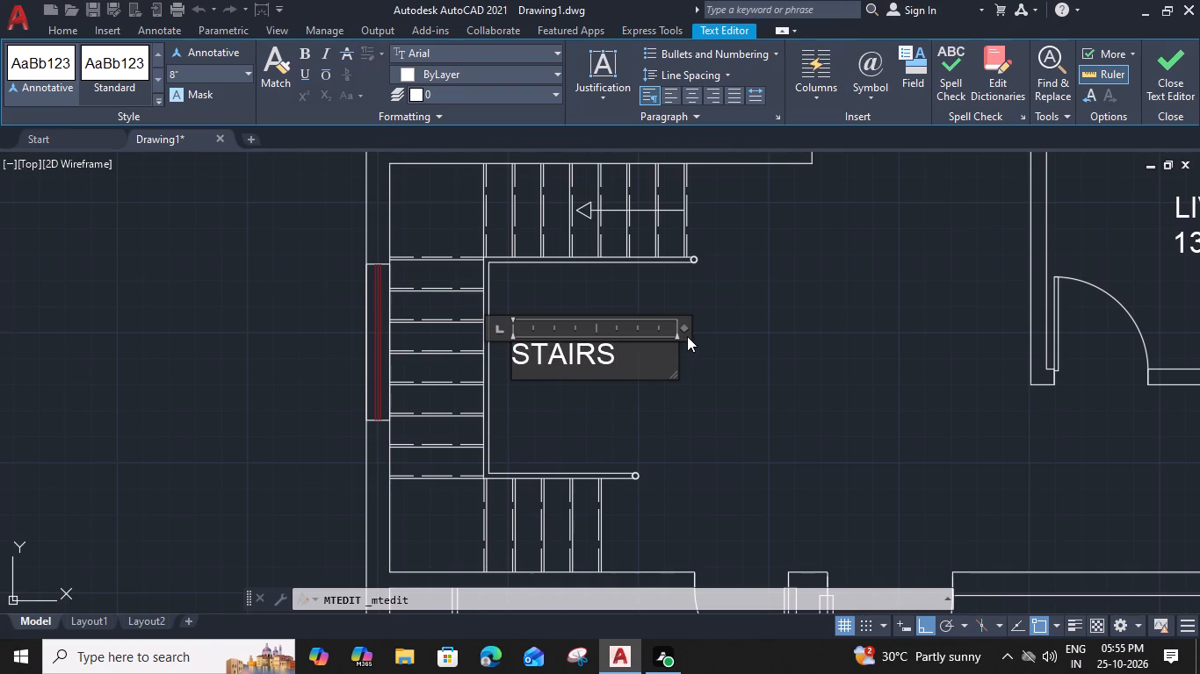
drag(684, 331, 627, 338)
click(654, 390)
Move the STAIRS label straight down so it sits midway between the two stair flights.
scroll(648, 388, down, 1)
middle_drag(640, 385, 641, 385)
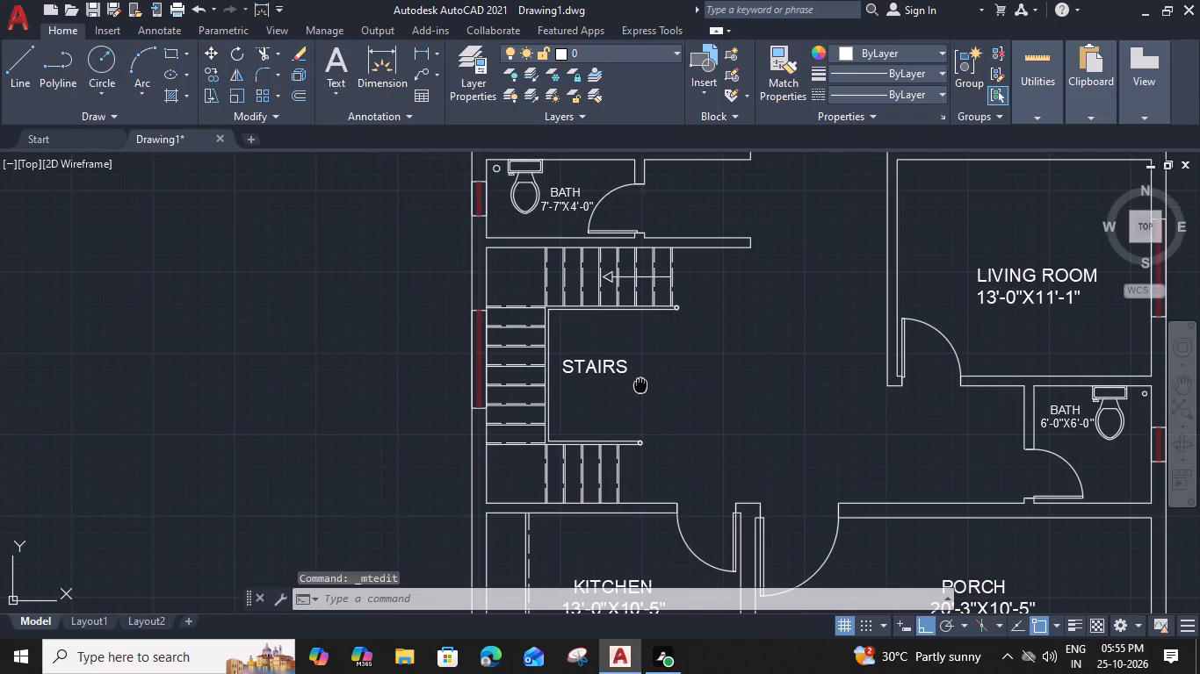
middle_drag(641, 385, 642, 412)
click(572, 394)
text(M)
key(space)
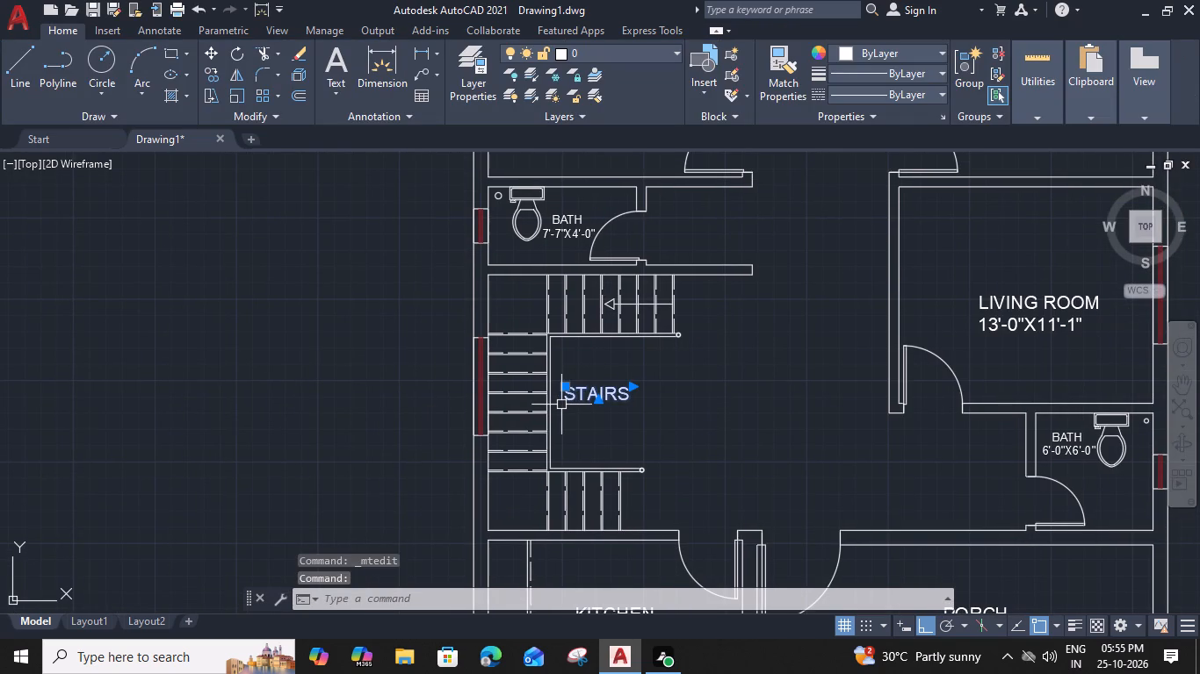
scroll(560, 405, up, 2)
click(565, 397)
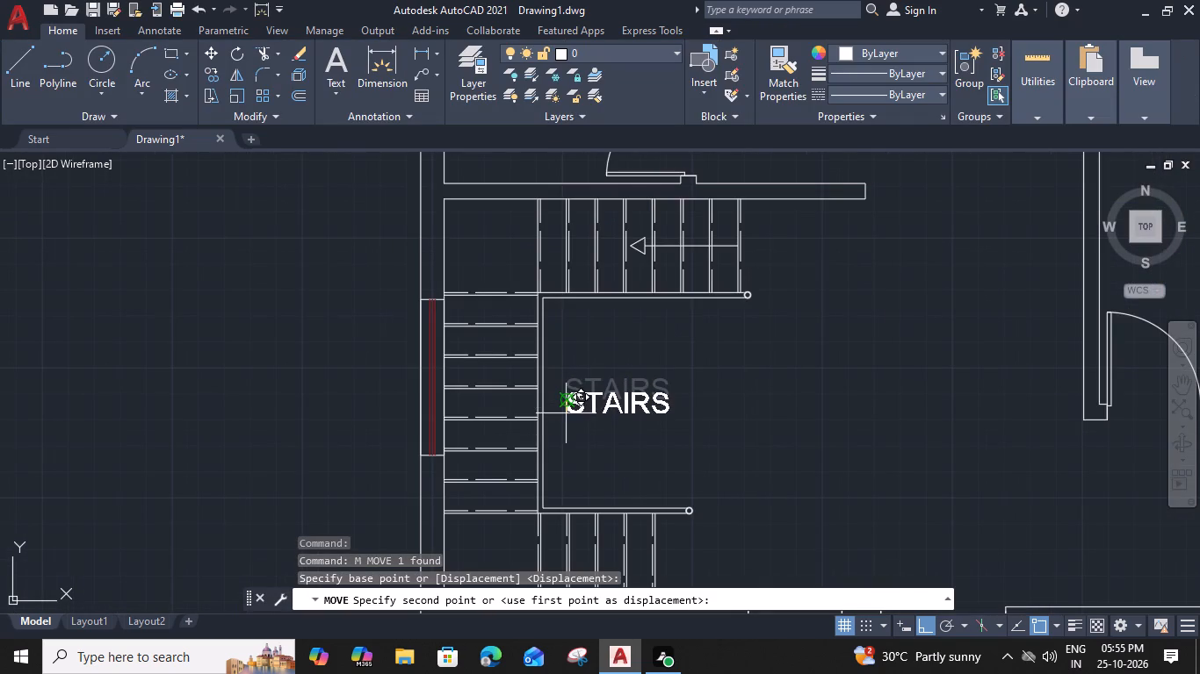
click(565, 431)
scroll(730, 376, down, 2)
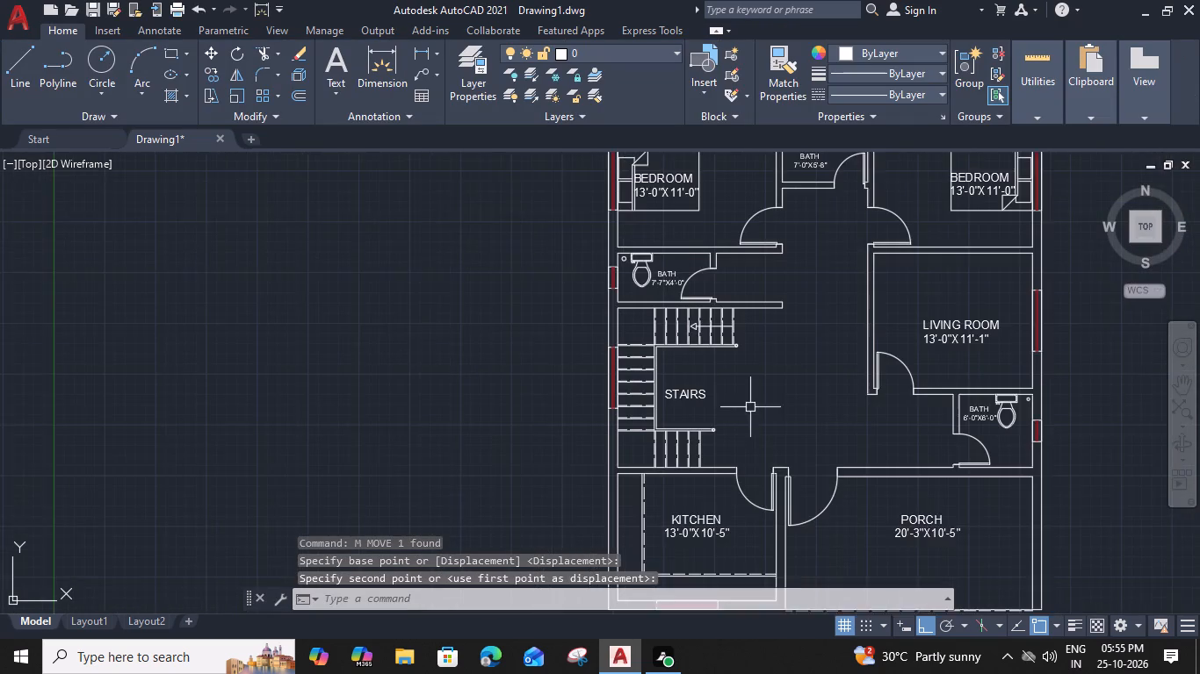
Offset the bath-side and window-side inner wall lines of the upper-left bedroom 1" into the room.
middle_drag(750, 407, 648, 400)
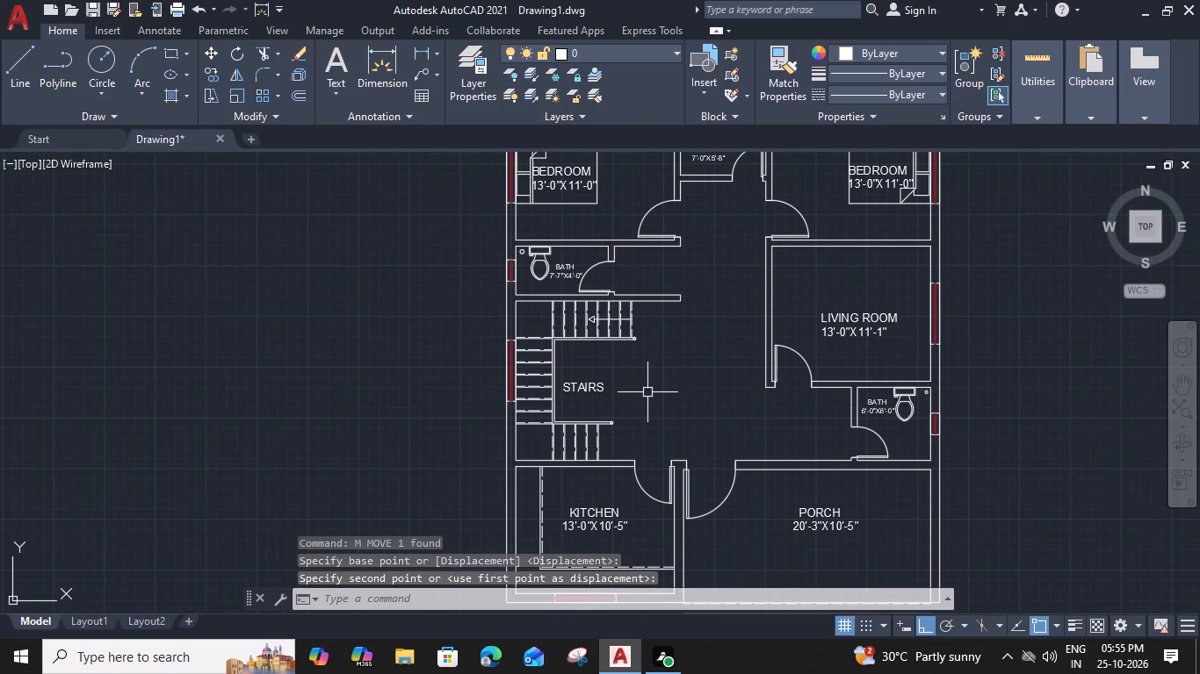
middle_drag(648, 344, 539, 477)
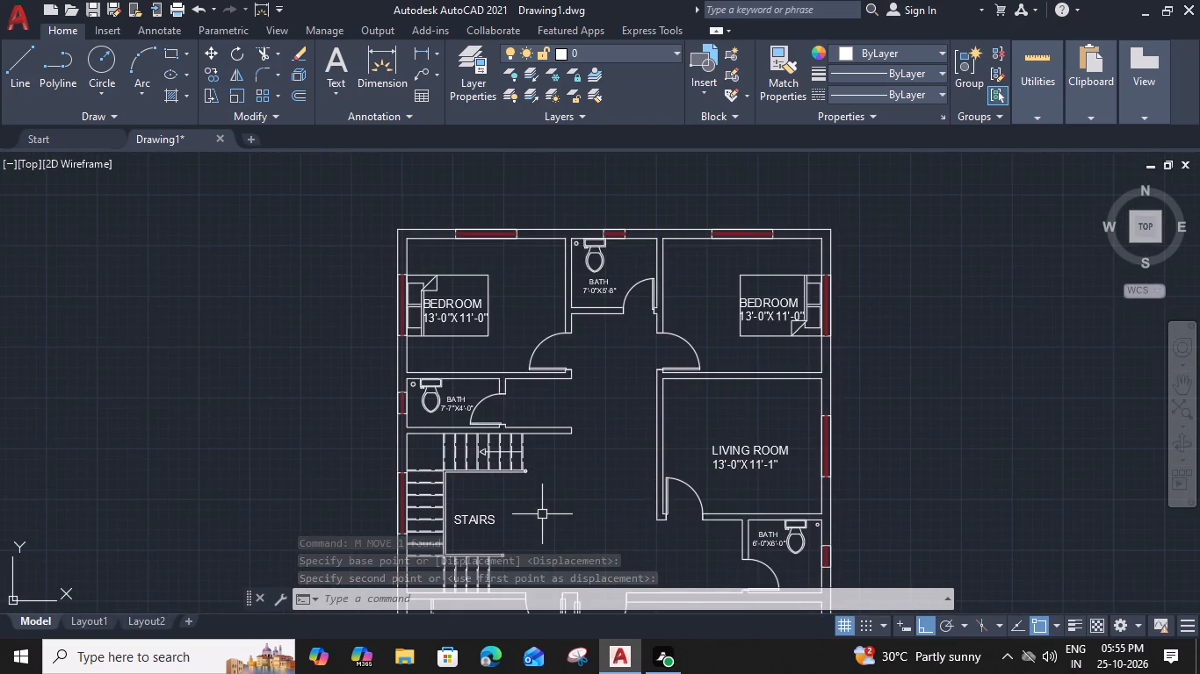
scroll(576, 220, up, 2)
click(540, 327)
click(539, 348)
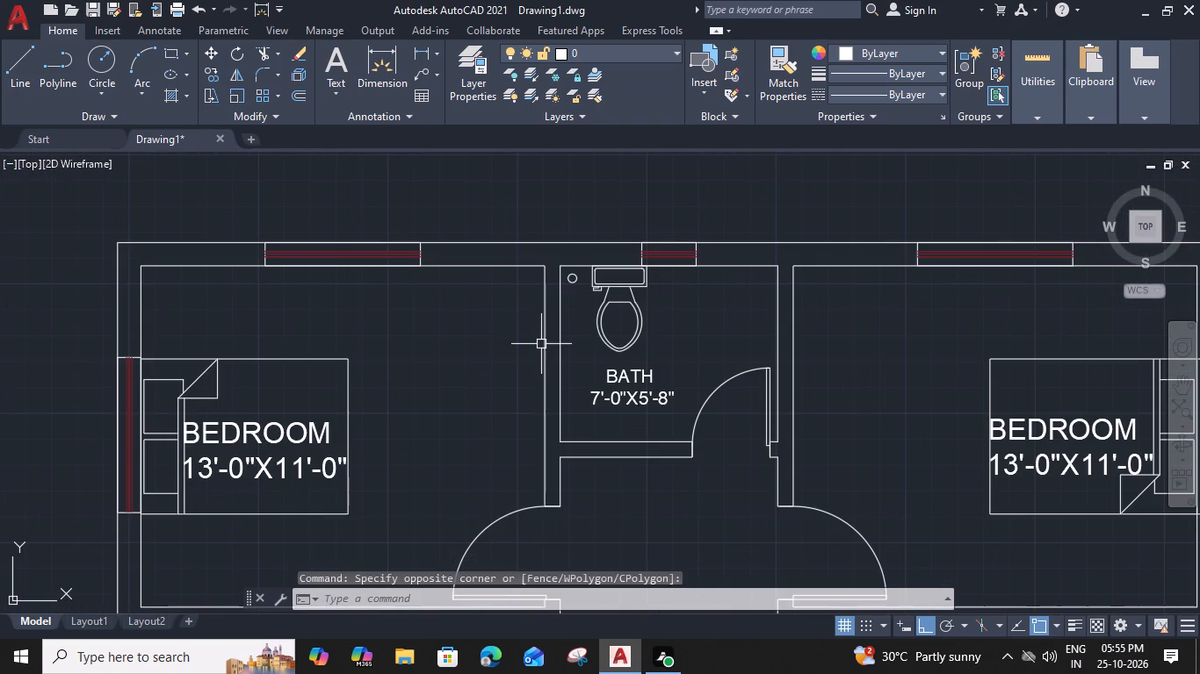
click(546, 341)
key(o)
key(space)
key(1)
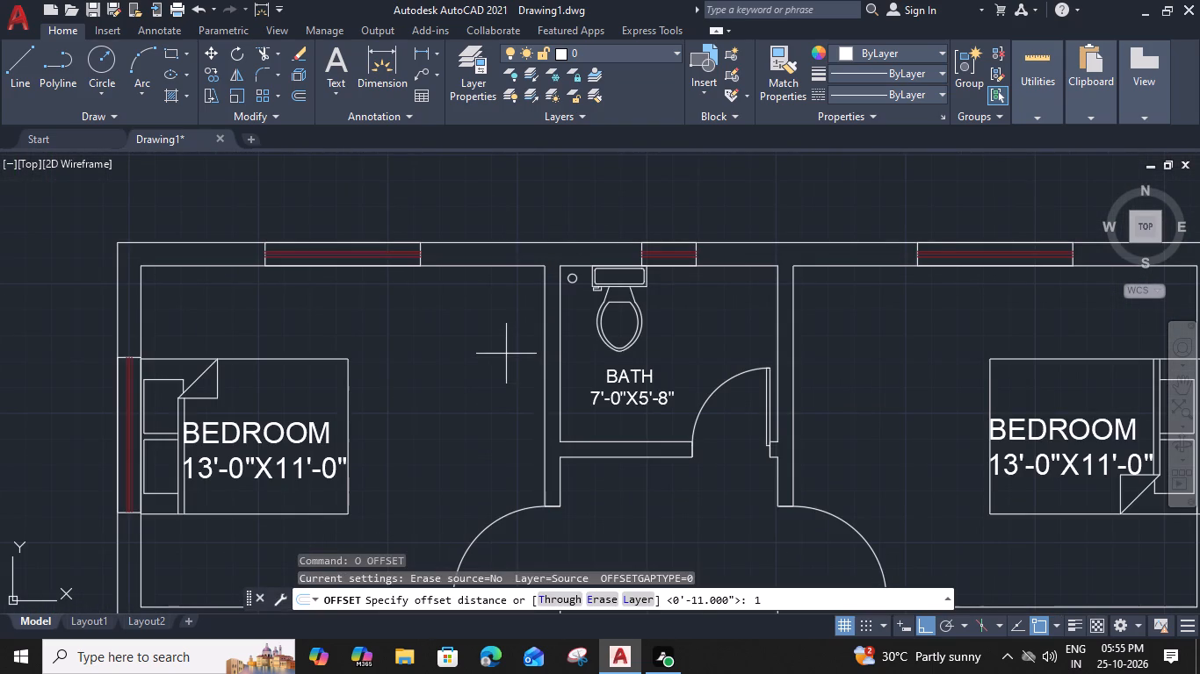
key(shift+quotedbl)
key(Return)
click(473, 354)
click(495, 264)
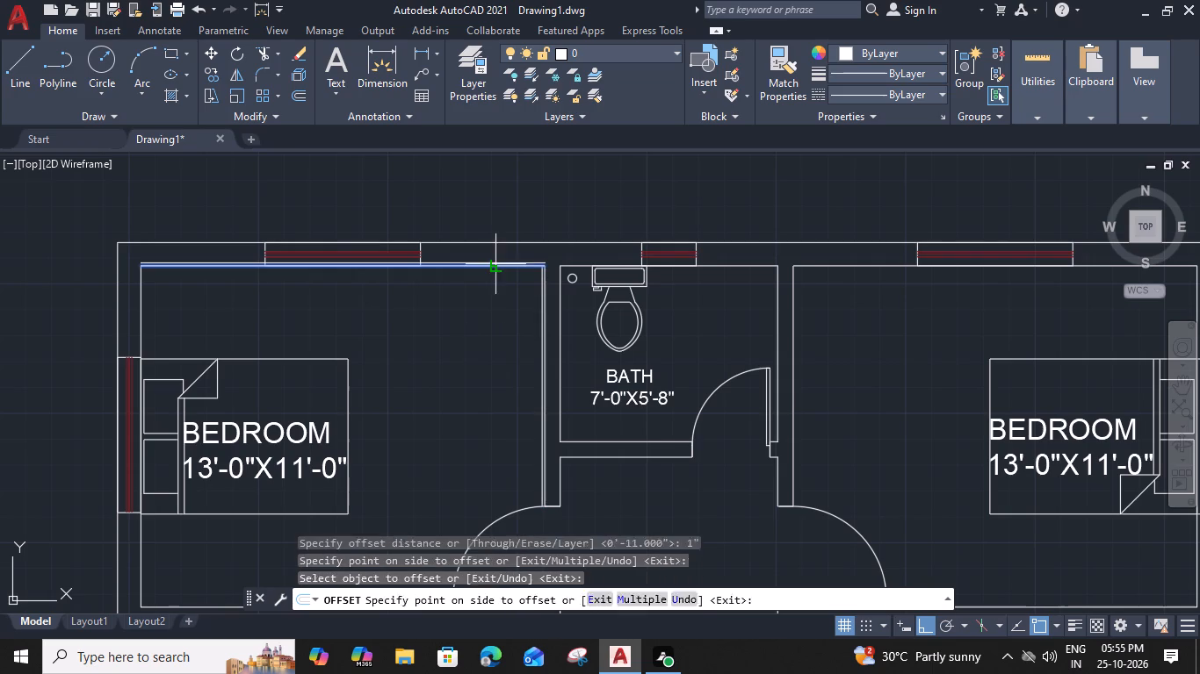
click(486, 339)
Offset the window-side and bath-side inner wall lines of the upper-right bedroom 1" into the room.
click(874, 268)
click(871, 312)
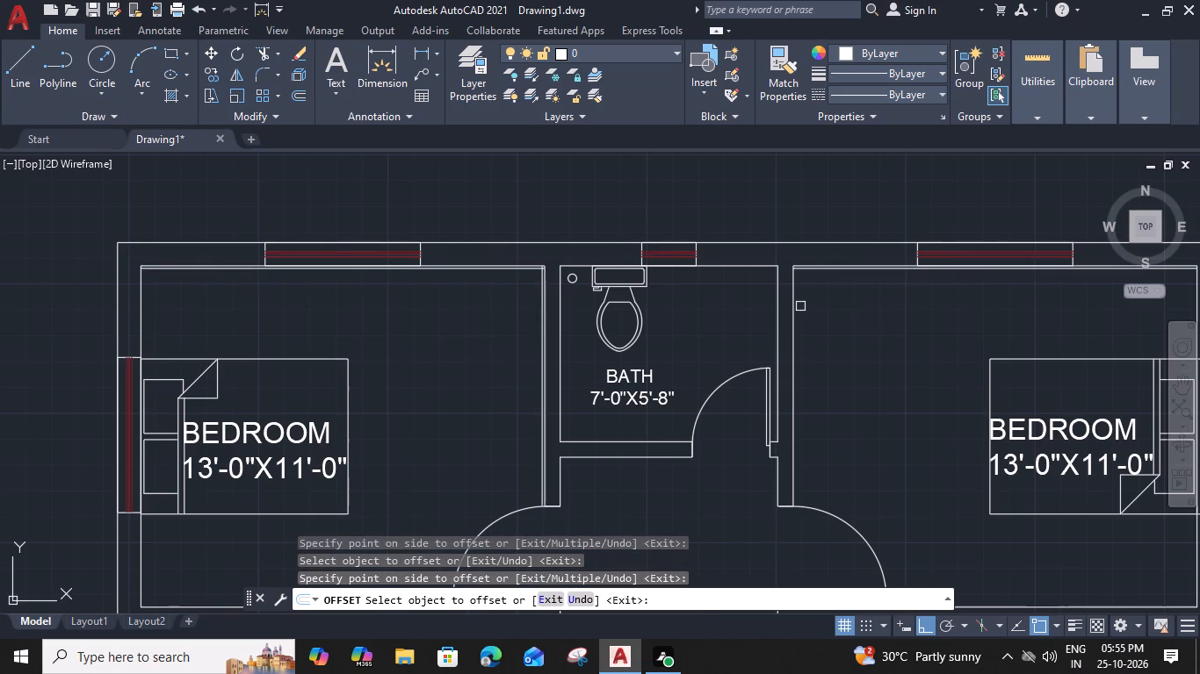
click(800, 306)
click(797, 306)
click(809, 312)
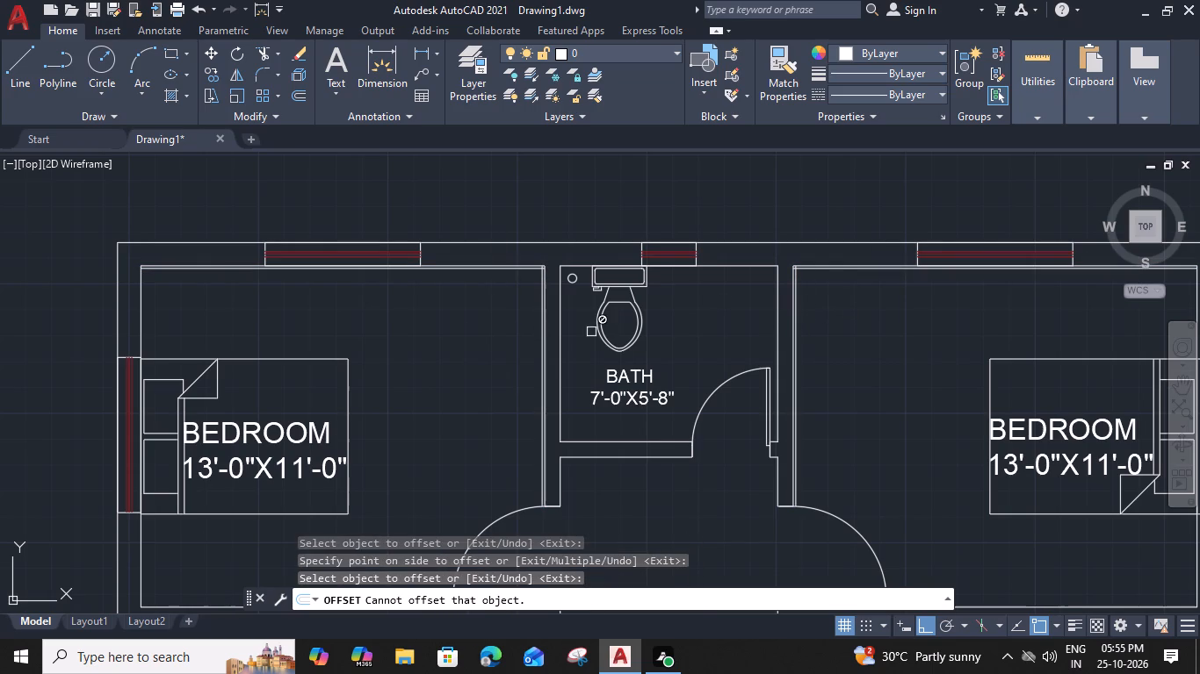
key(Escape)
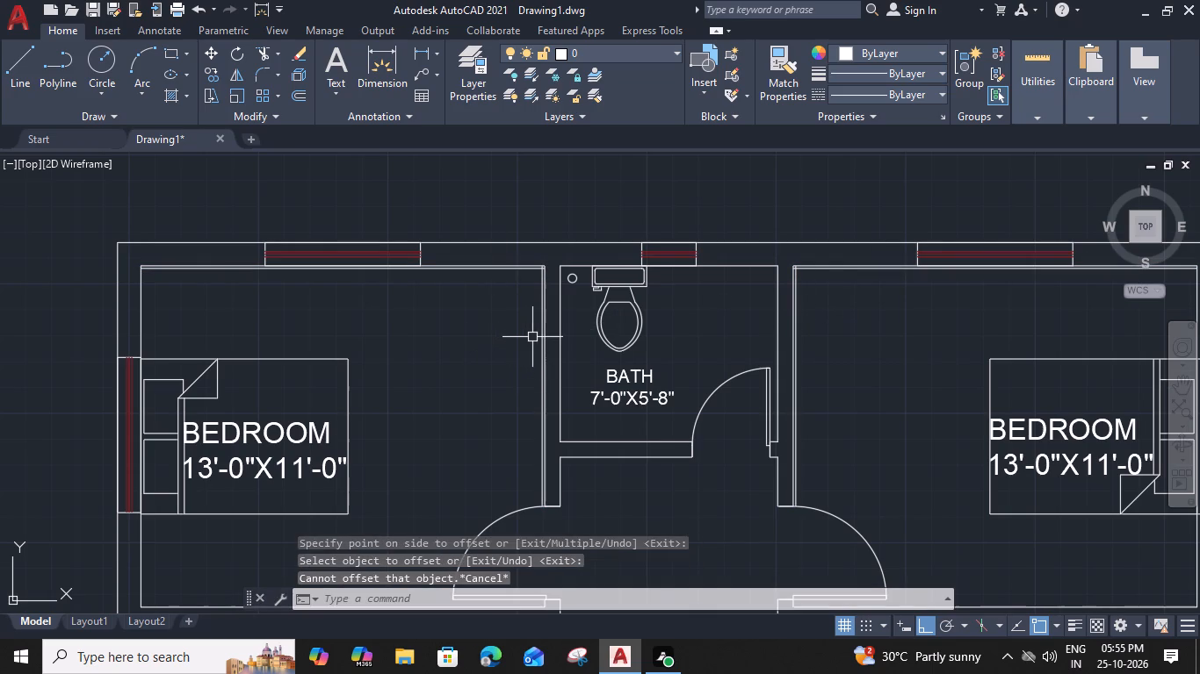
Offset the bath-side wardrobe back line 2' into the room in both upper bedrooms.
click(539, 337)
text(O 2')
key(space)
click(458, 352)
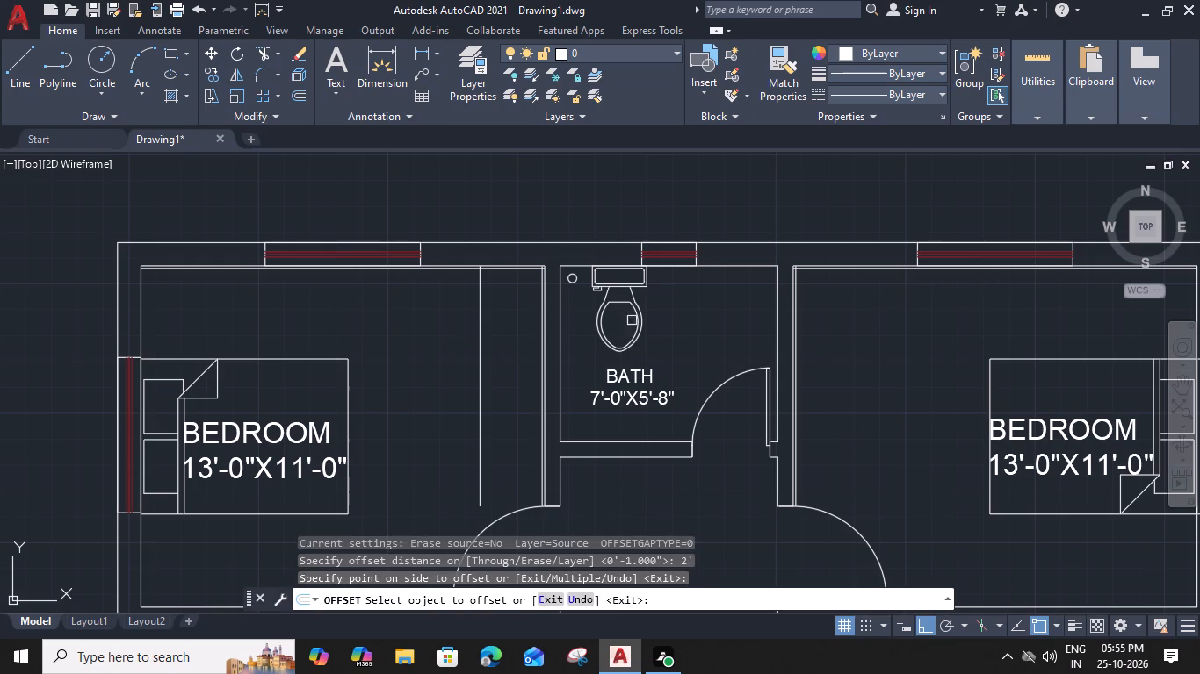
scroll(806, 348, up, 1)
click(791, 345)
click(865, 345)
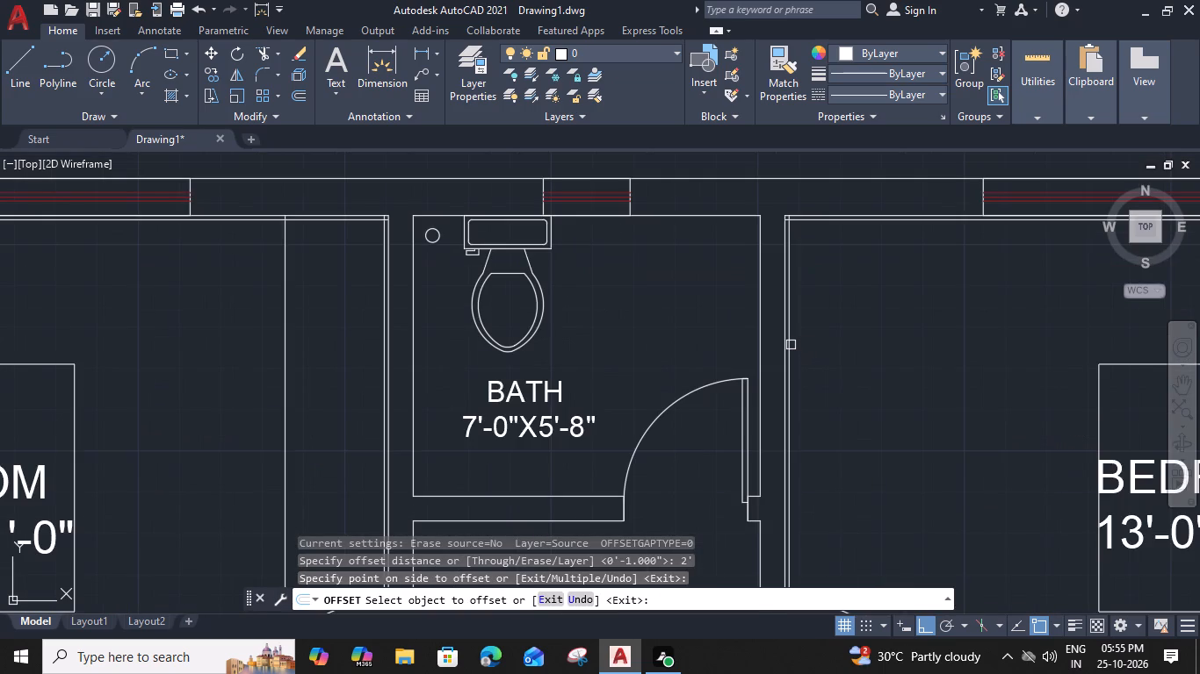
scroll(854, 357, down, 1)
middle_drag(617, 397, 730, 364)
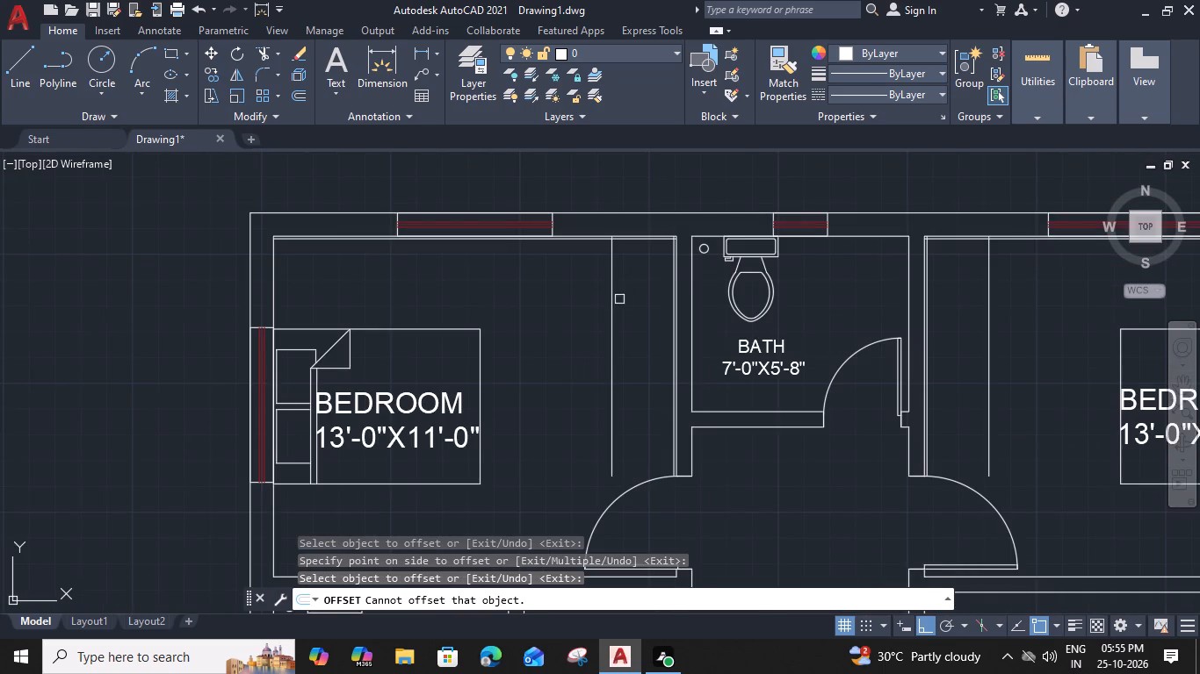
key(Escape)
Offset both wardrobe front lines a further 2" into their bedrooms.
click(612, 305)
text(O 2")
key(Return)
click(545, 312)
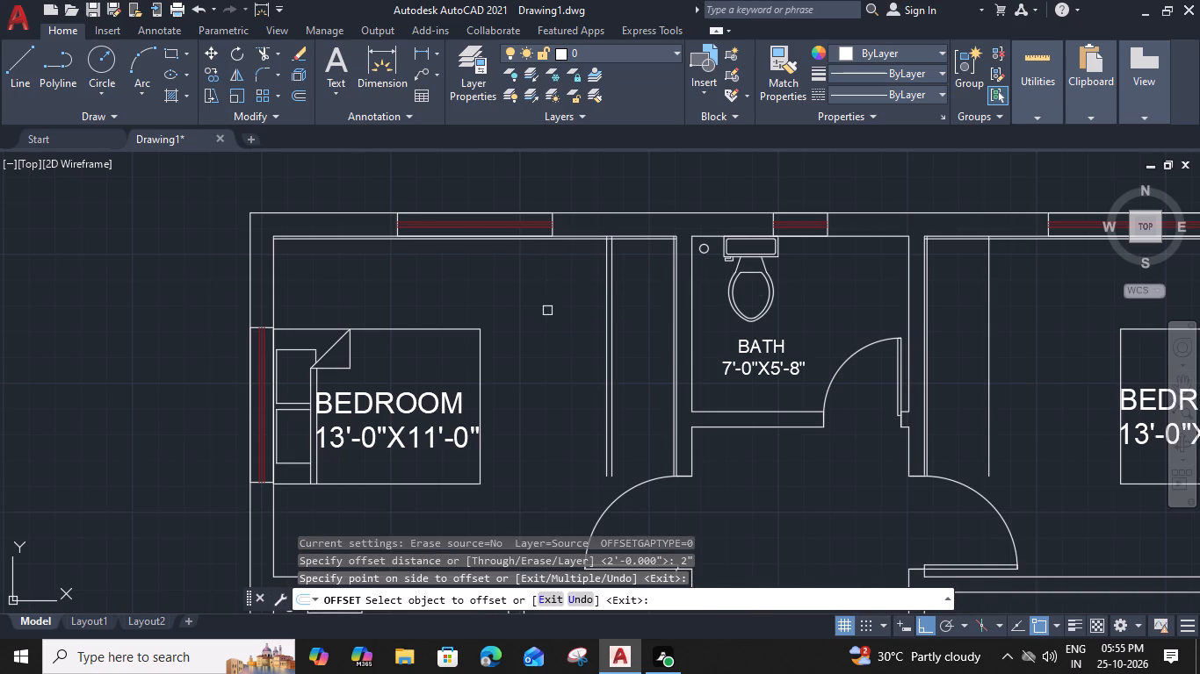
click(989, 294)
click(1032, 304)
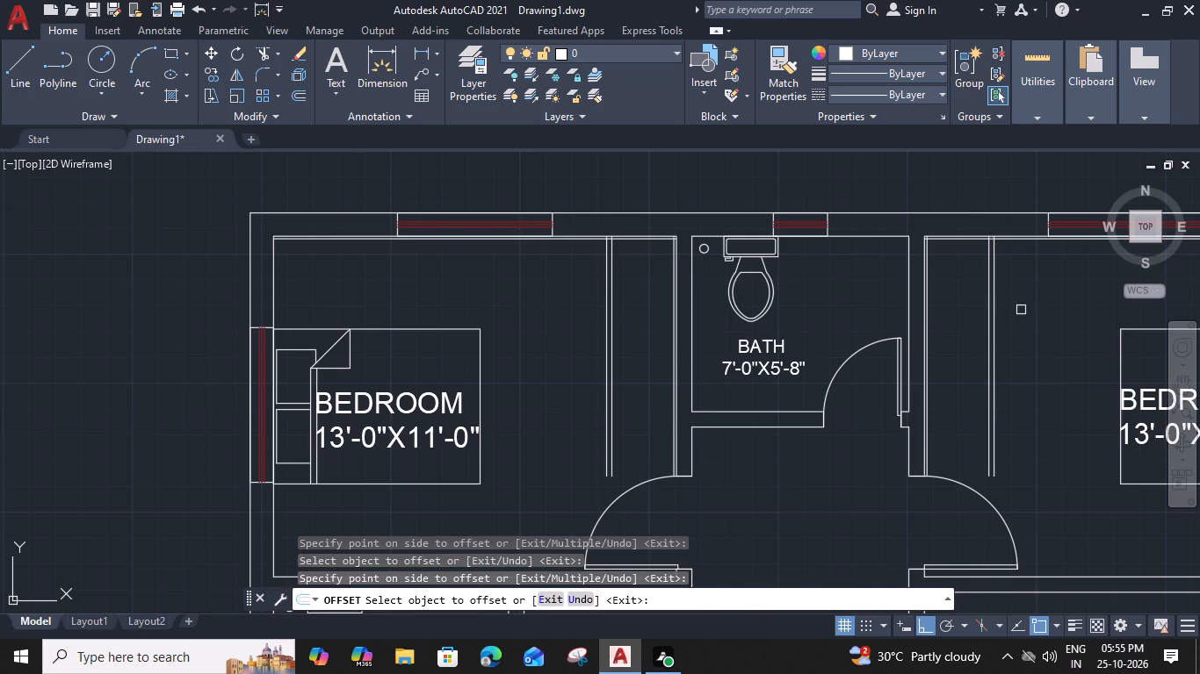
key(Escape)
Draw a horizontal end line across each wardrobe, from its outer front line to its back line, above the bedroom door.
key(l)
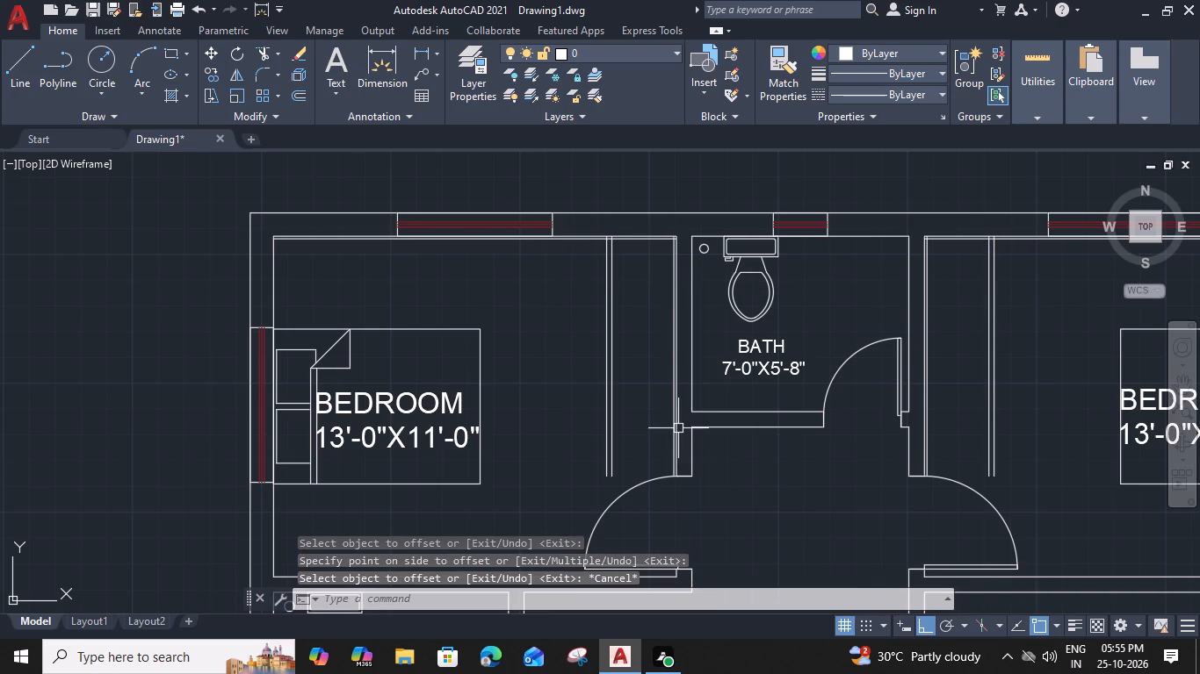
key(space)
scroll(604, 440, up, 1)
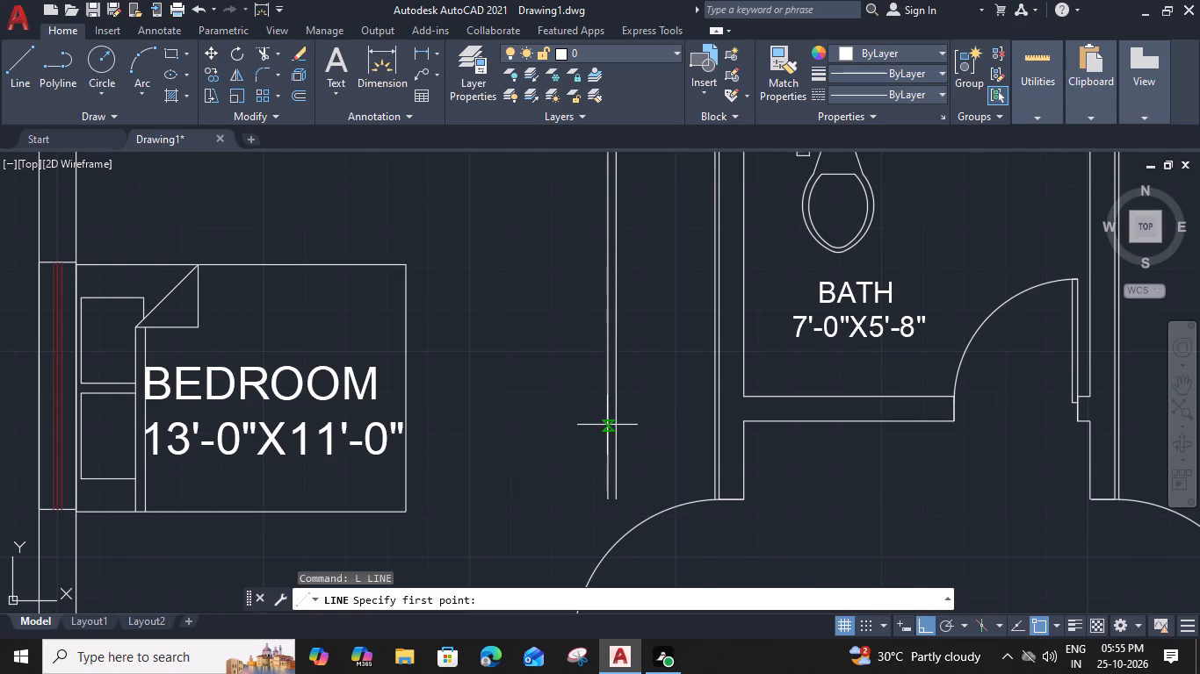
click(607, 376)
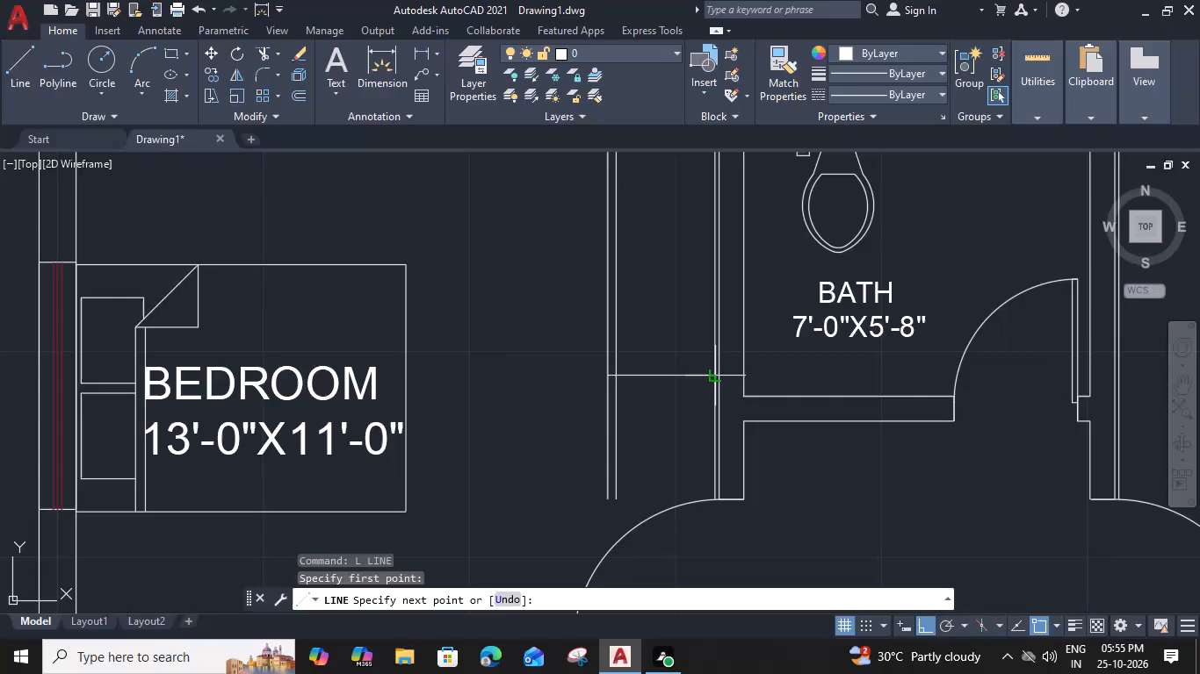
click(719, 381)
key(space)
middle_drag(888, 417, 617, 407)
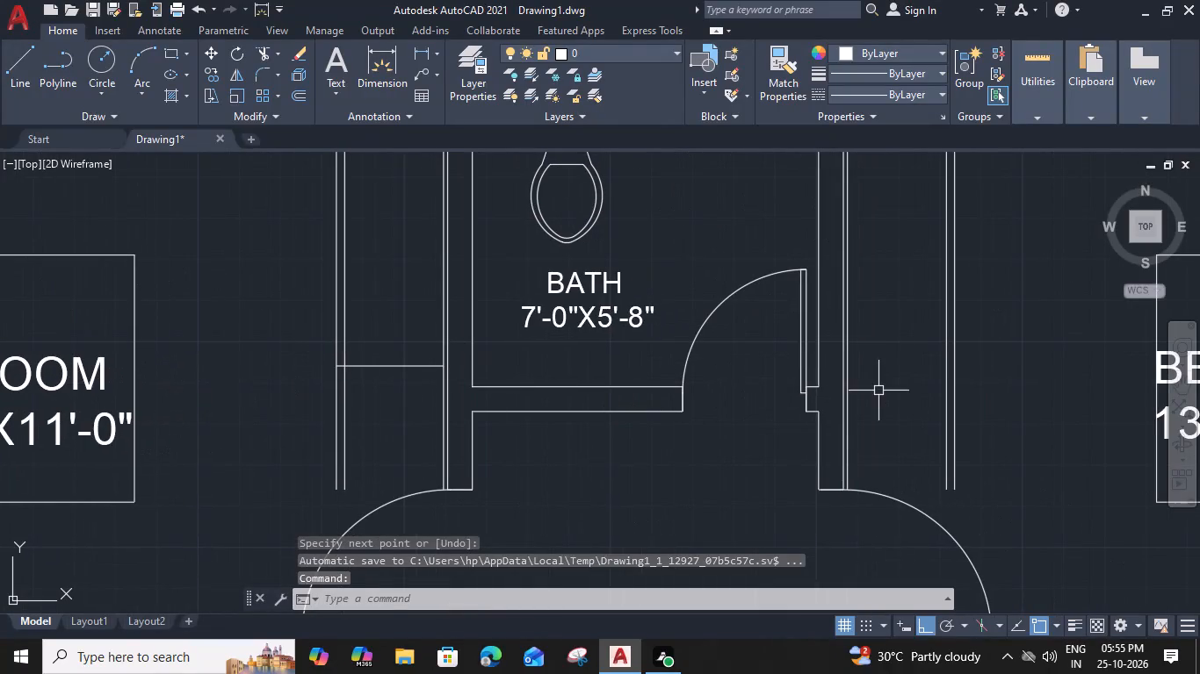
key(space)
click(958, 351)
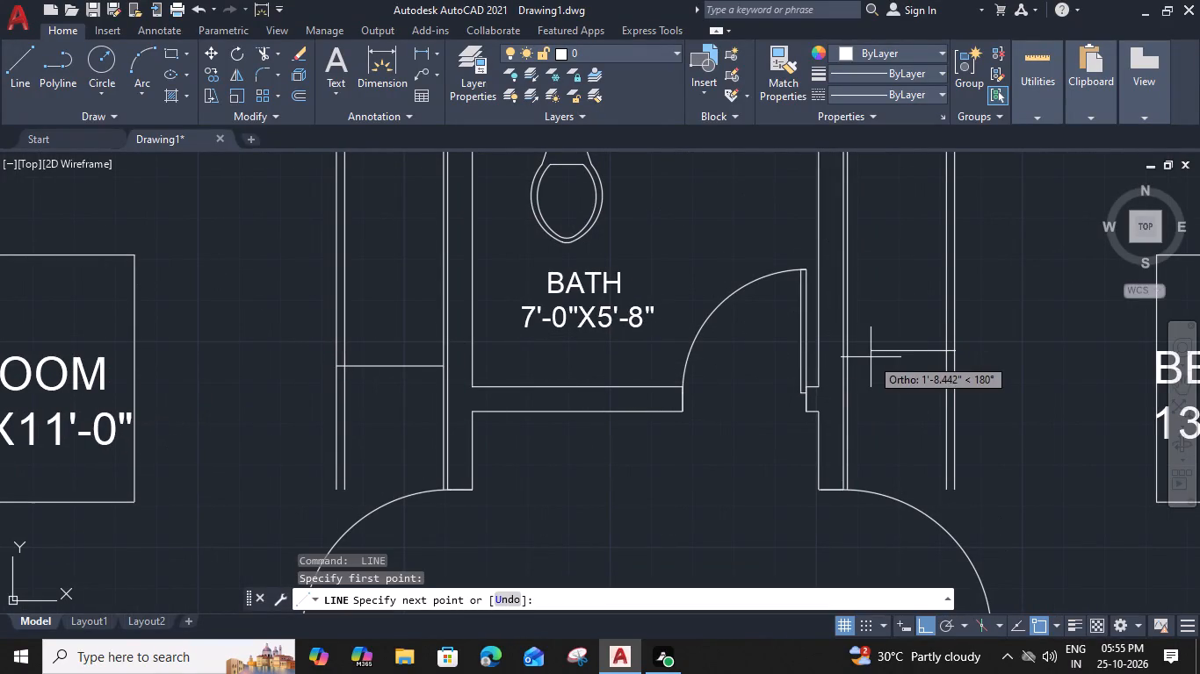
click(847, 352)
key(space)
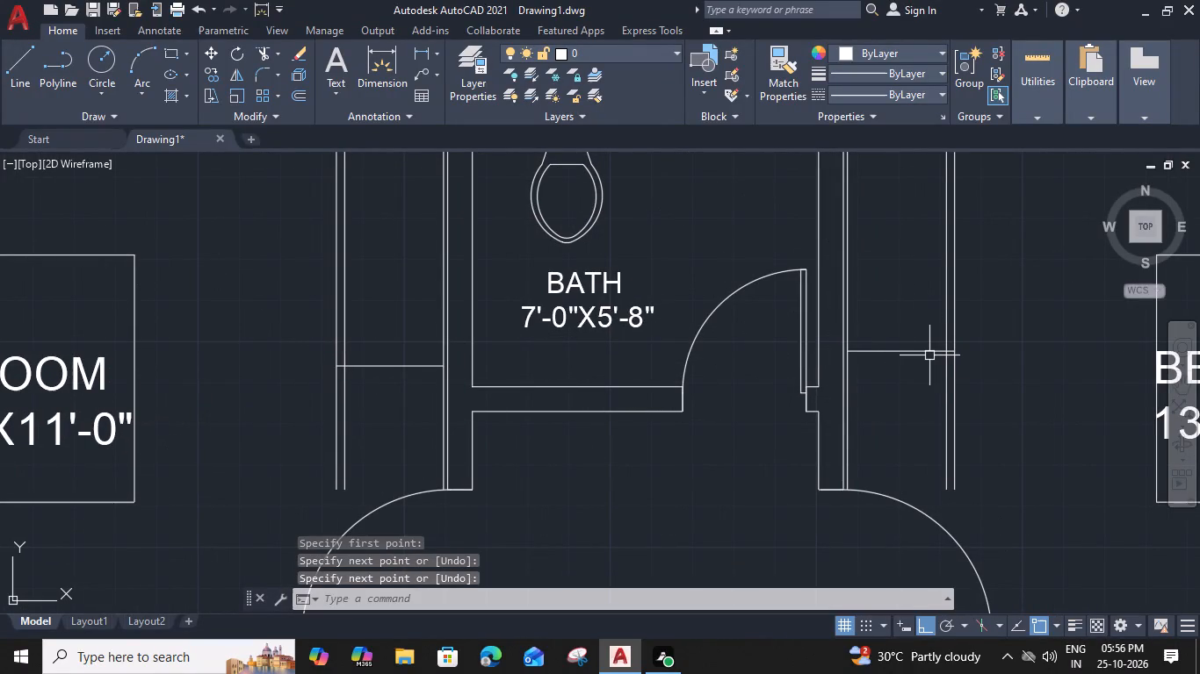
Trim the wardrobe front and back lines that extend below the end lines in both bedrooms.
text(TR)
key(space)
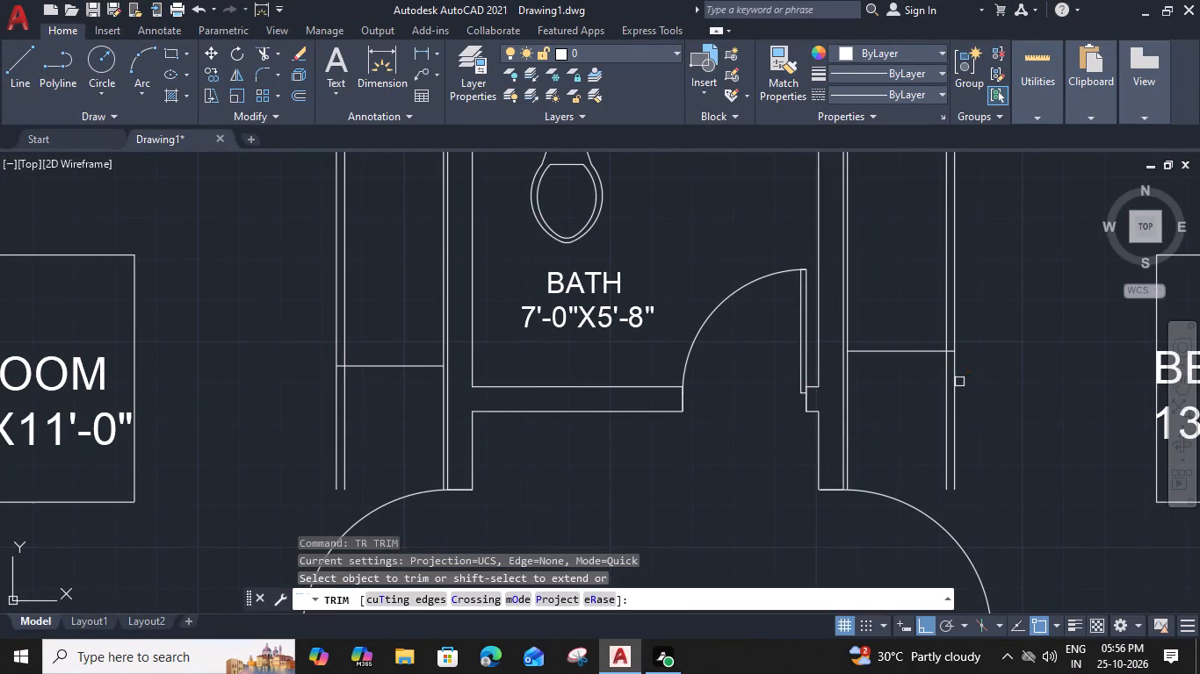
click(971, 383)
scroll(857, 382, up, 2)
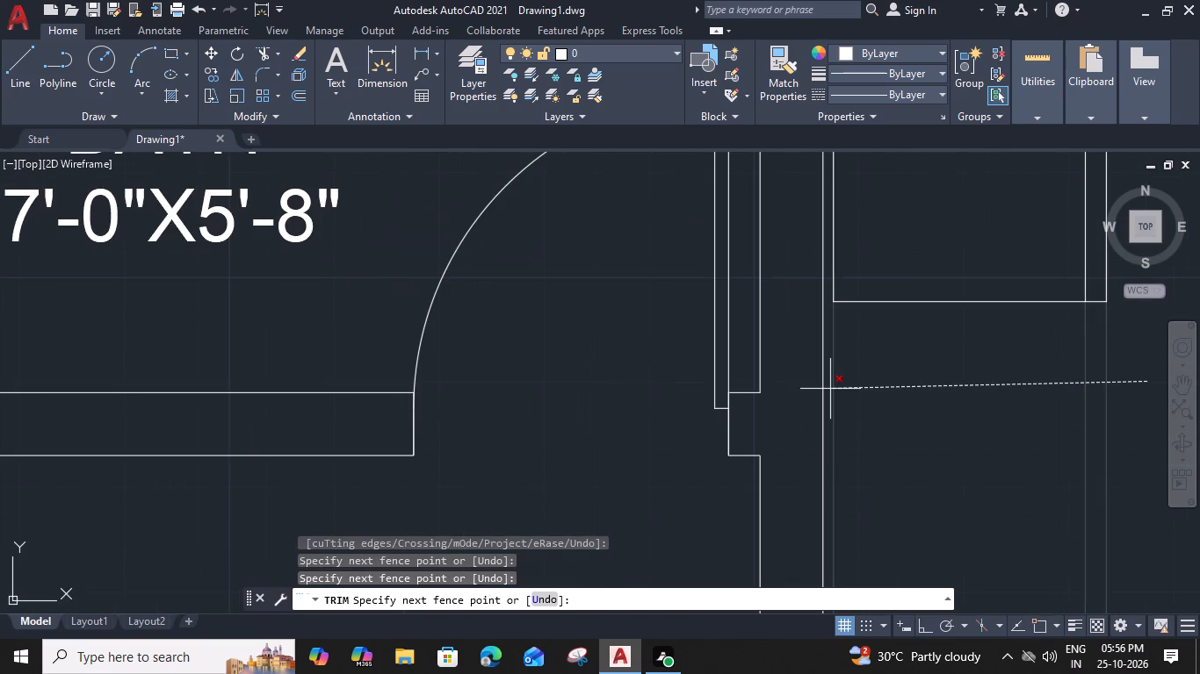
click(830, 389)
scroll(831, 391, down, 3)
middle_drag(512, 388, 912, 361)
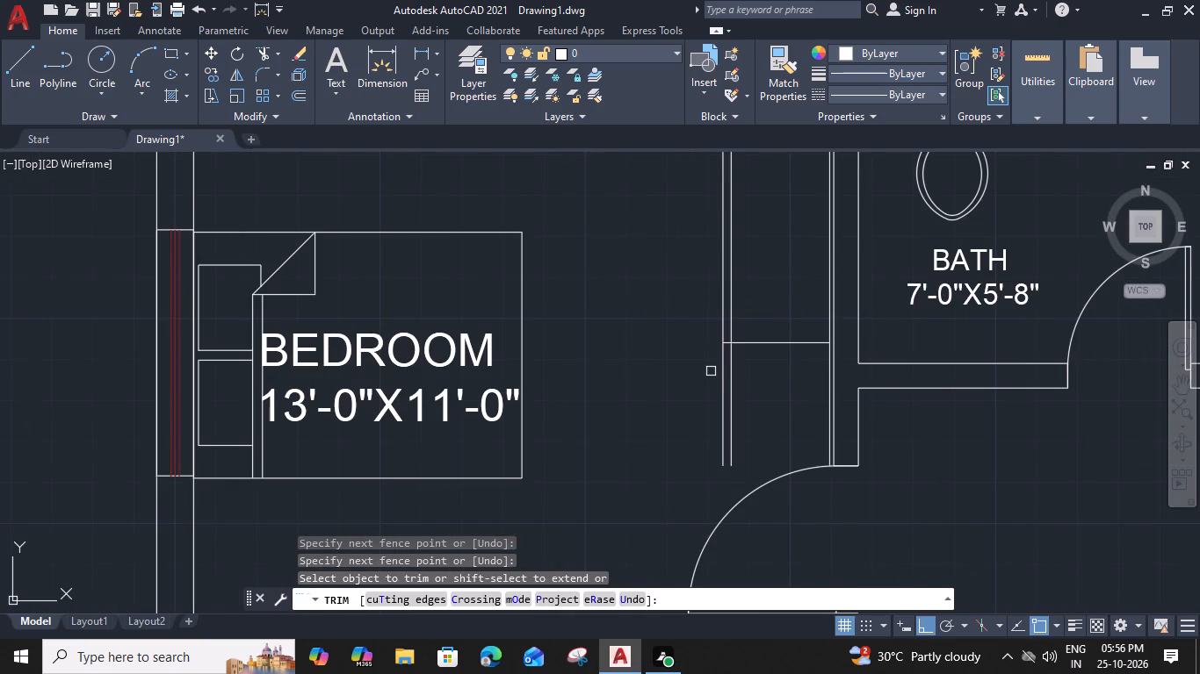
click(712, 362)
scroll(824, 362, up, 2)
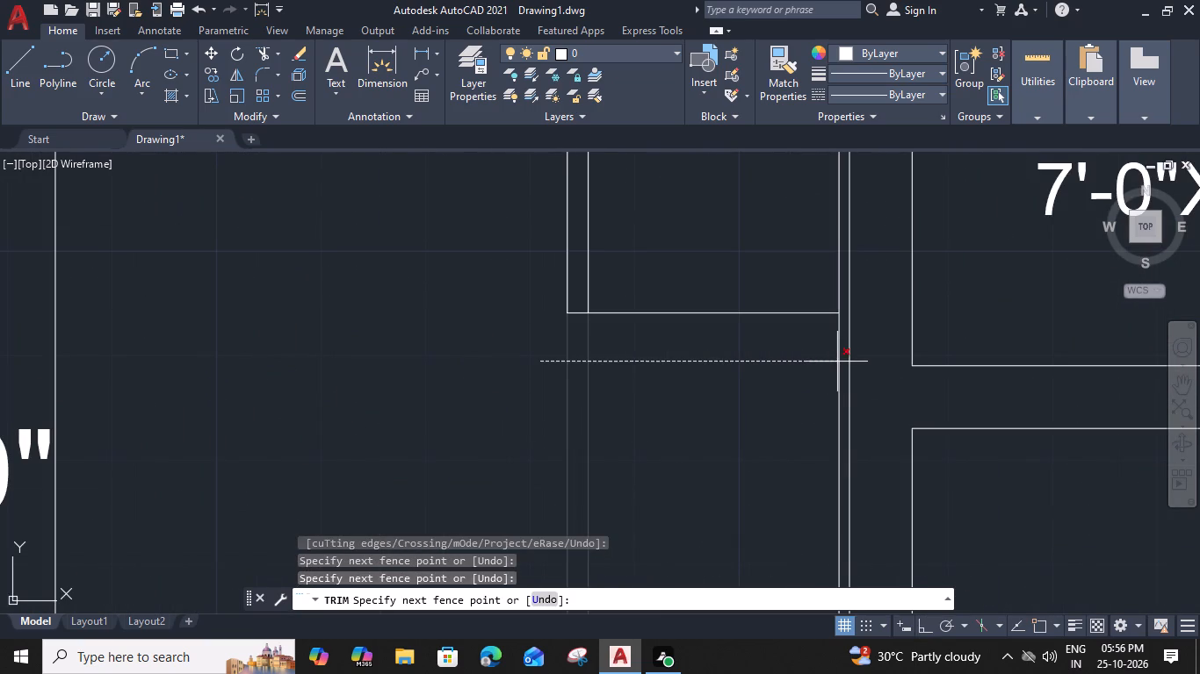
click(843, 362)
Trim the overshooting lines at the upper corners of the left bedroom's wardrobe, leaving a closed outline inset from the walls.
scroll(842, 362, down, 4)
middle_drag(818, 260, 769, 333)
scroll(720, 262, up, 1)
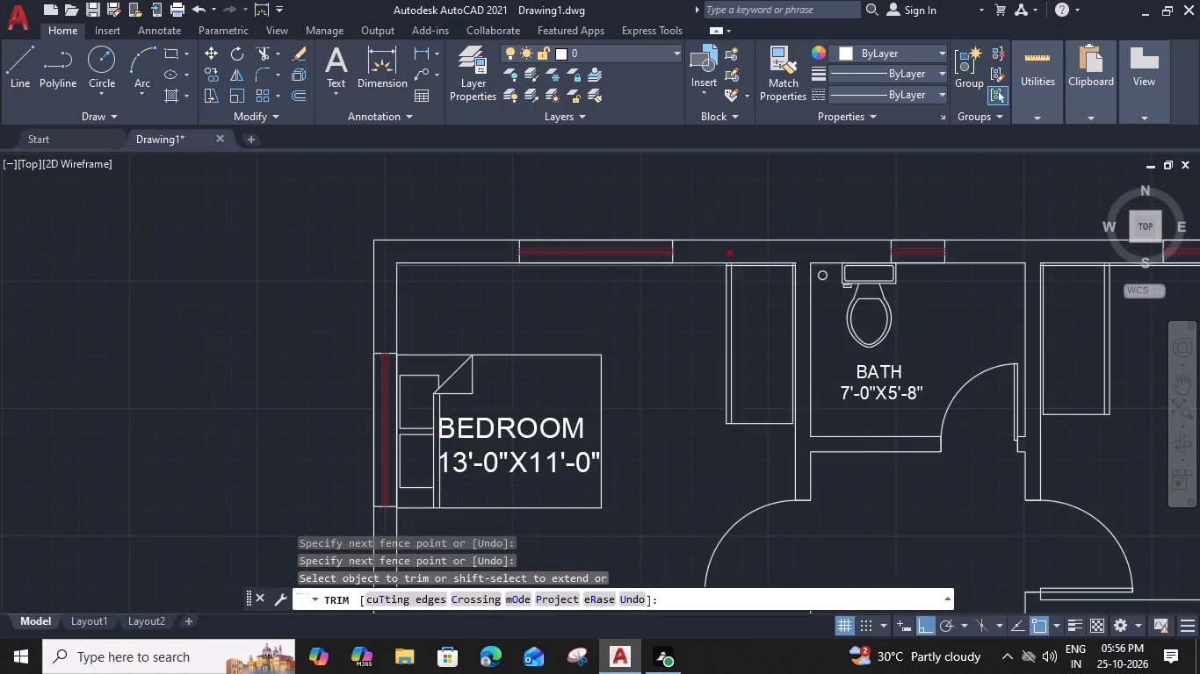
scroll(720, 262, up, 2)
click(718, 268)
scroll(753, 262, up, 2)
click(727, 269)
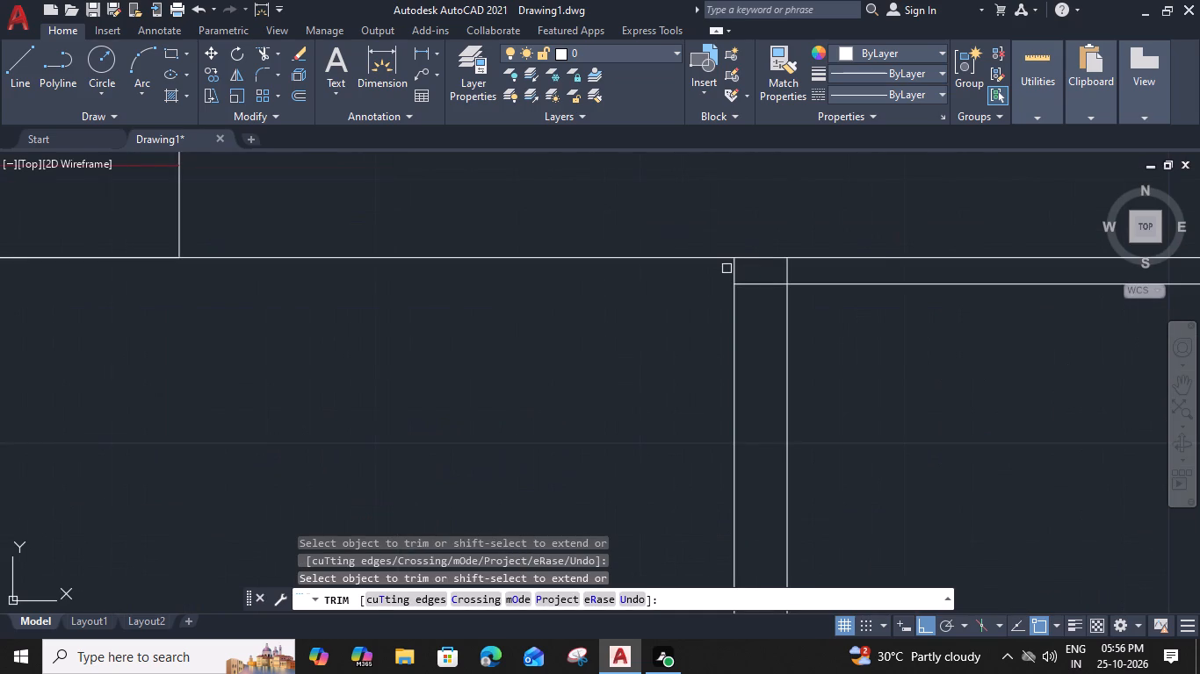
click(855, 268)
scroll(856, 268, down, 3)
scroll(1025, 265, up, 4)
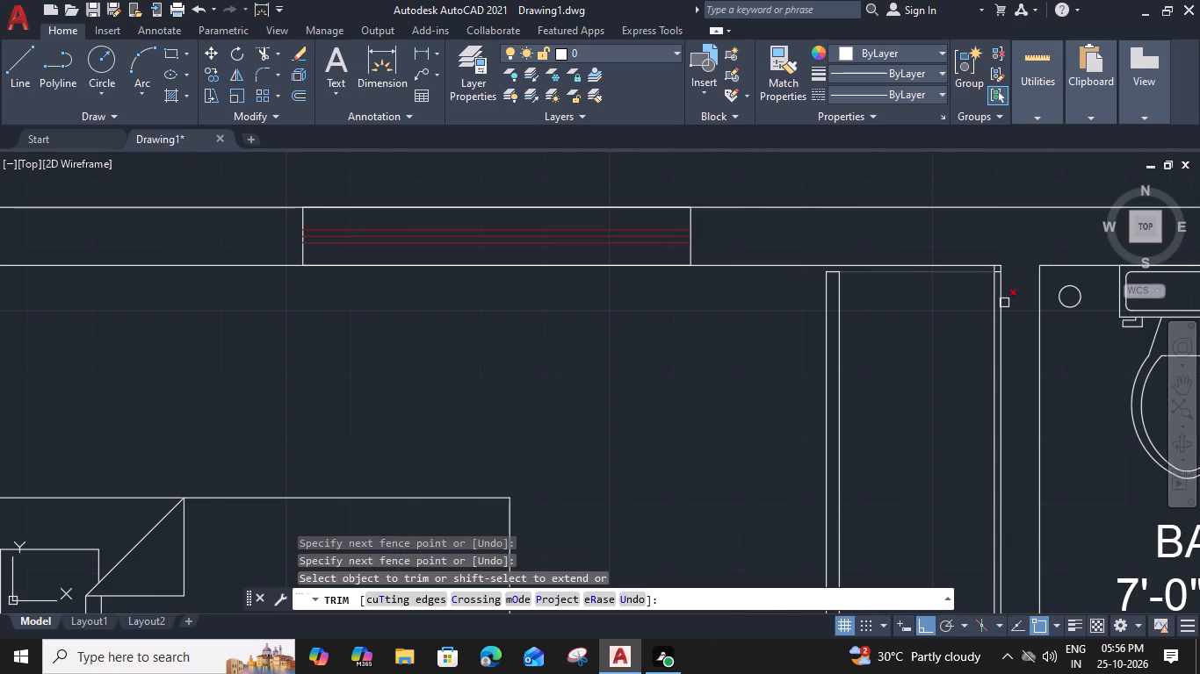
click(857, 335)
click(836, 299)
scroll(836, 299, down, 4)
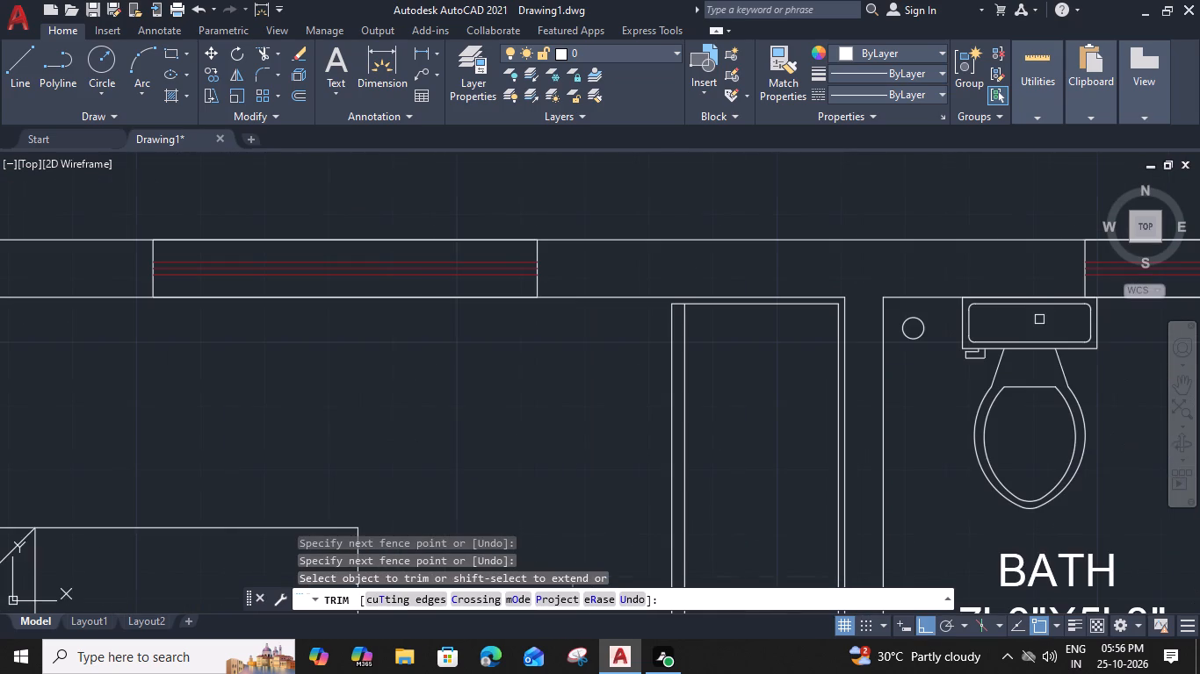
Trim the overshooting lines at the upper corners of the right bedroom's wardrobe, leaving a closed outline inset from the walls.
middle_drag(1037, 312, 557, 305)
scroll(990, 333, up, 1)
middle_drag(988, 332, 764, 316)
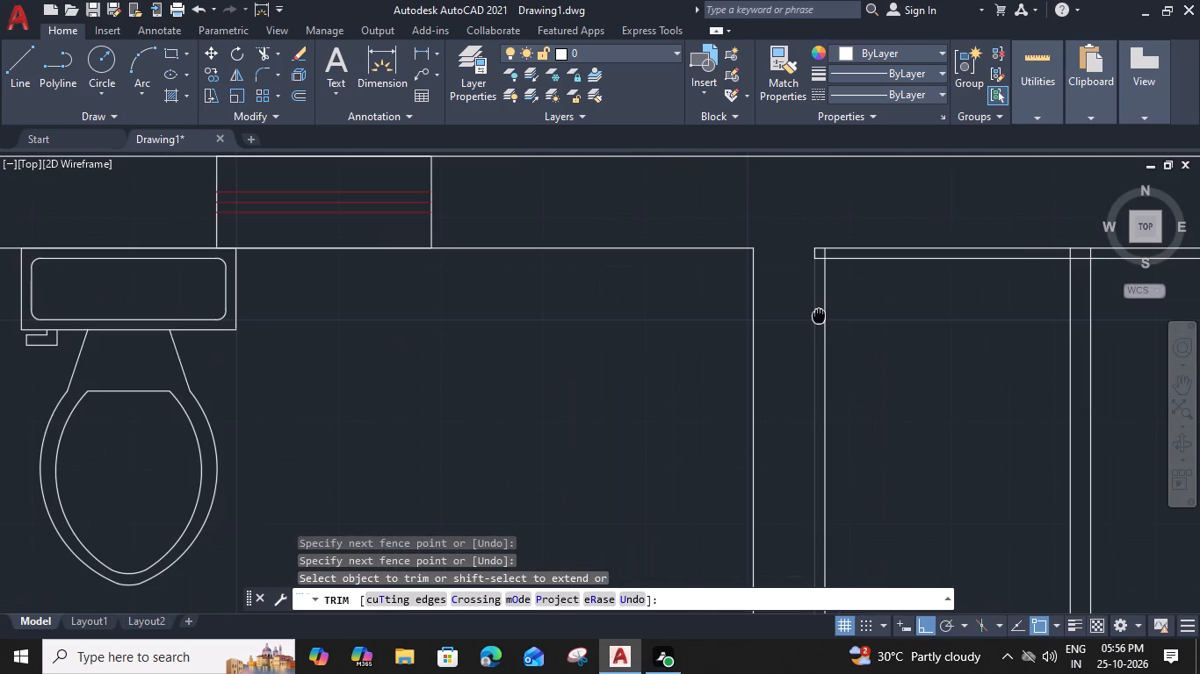
scroll(754, 245, up, 3)
click(795, 261)
click(755, 299)
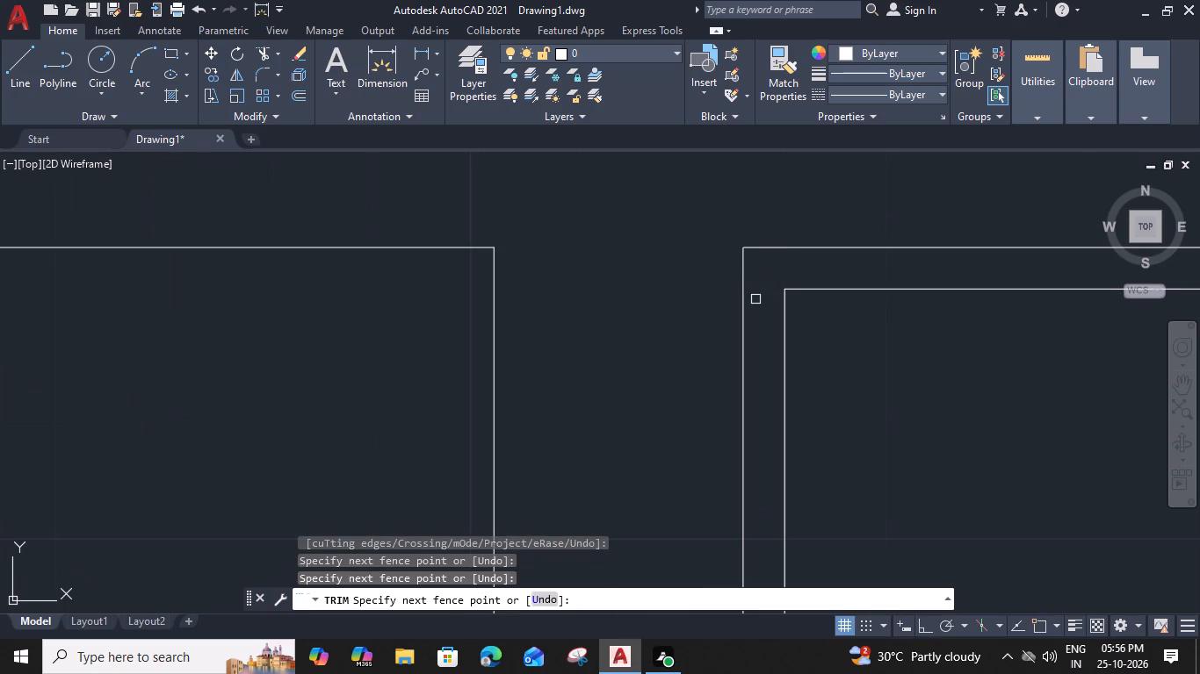
scroll(756, 298, down, 3)
scroll(1001, 290, up, 2)
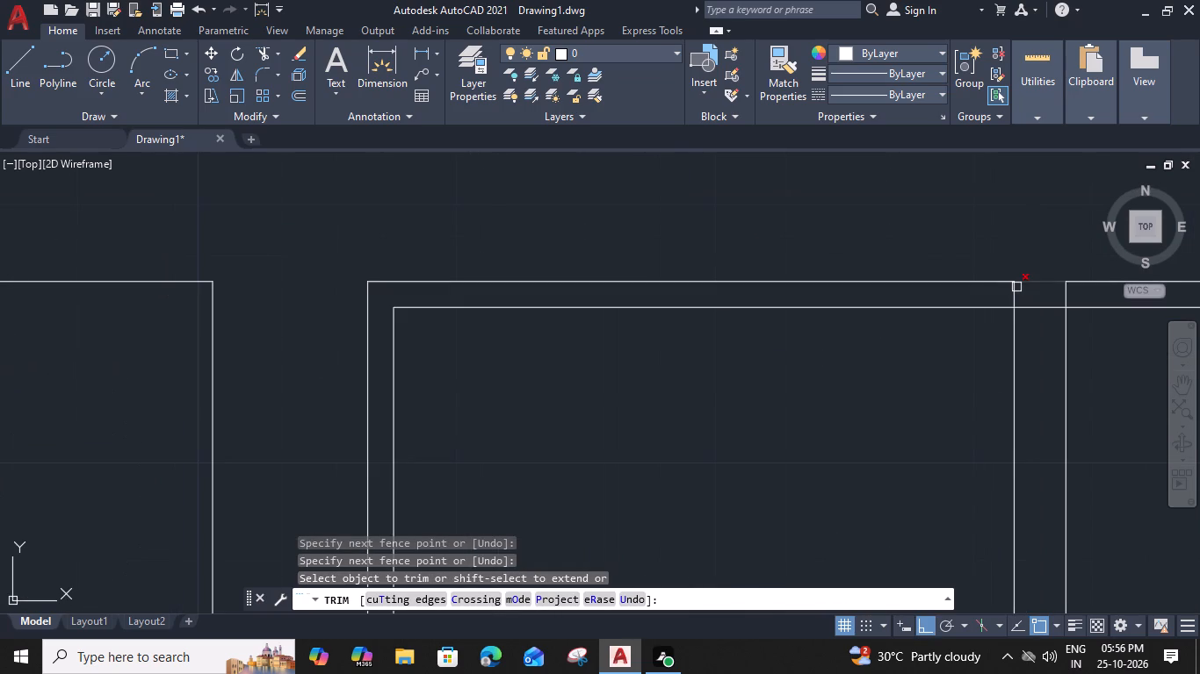
click(1016, 294)
click(1067, 299)
scroll(1067, 299, down, 2)
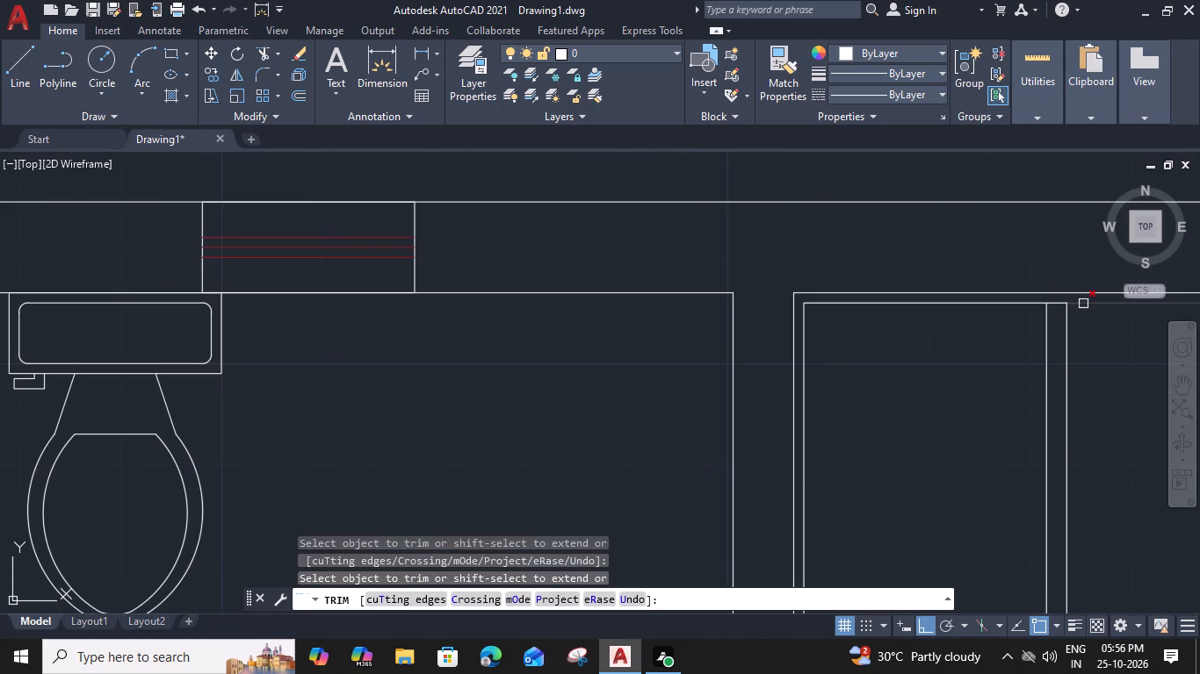
click(1089, 301)
scroll(1089, 302, down, 3)
middle_drag(1096, 417, 970, 367)
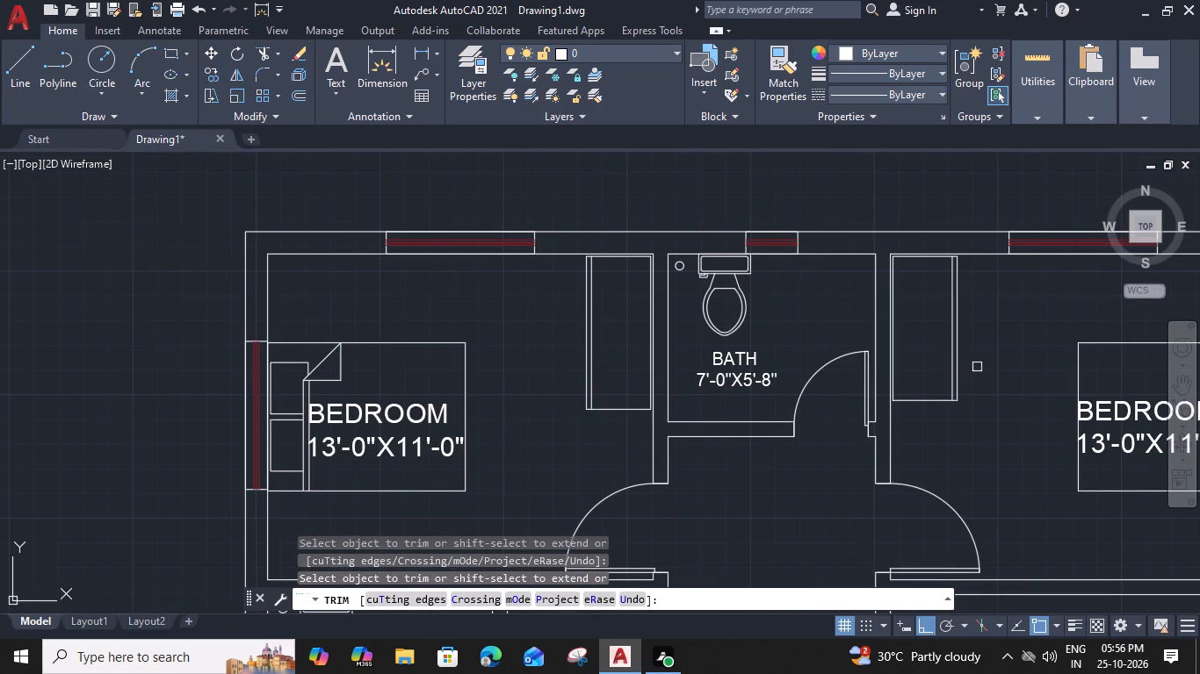
key(space)
Draw a vertical centre line in the right bedroom's wardrobe, from the midpoint of its lower end line to its top line.
key(l)
key(space)
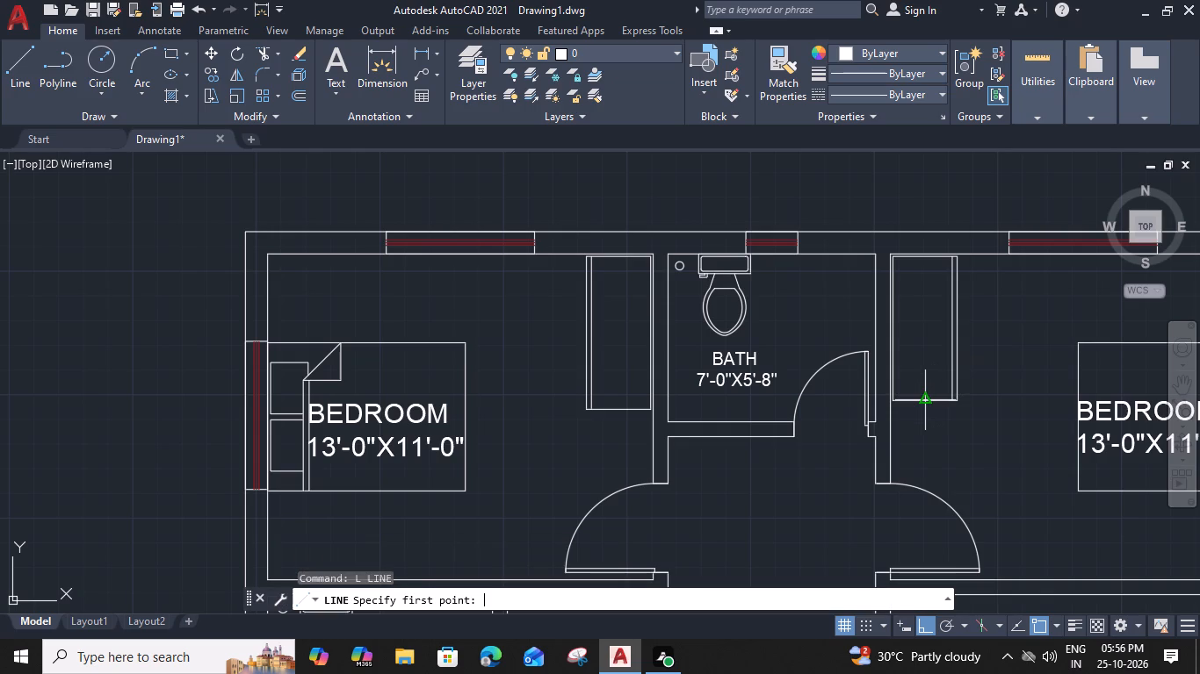
click(926, 397)
scroll(922, 268, up, 3)
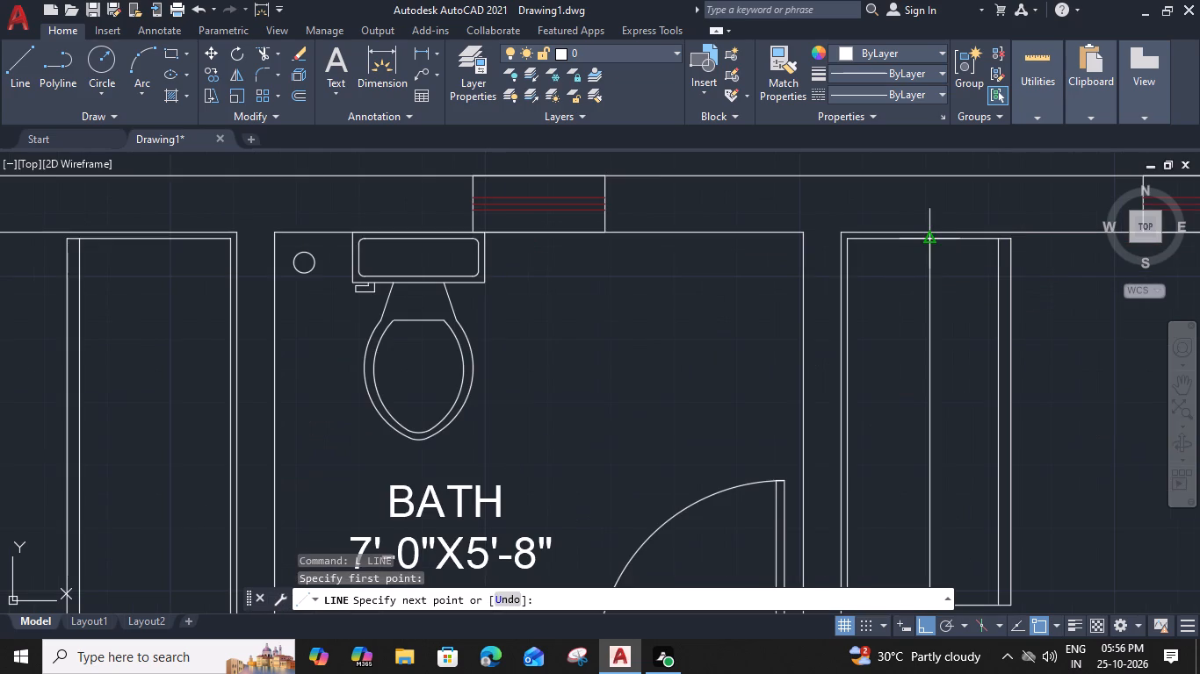
click(932, 241)
key(space)
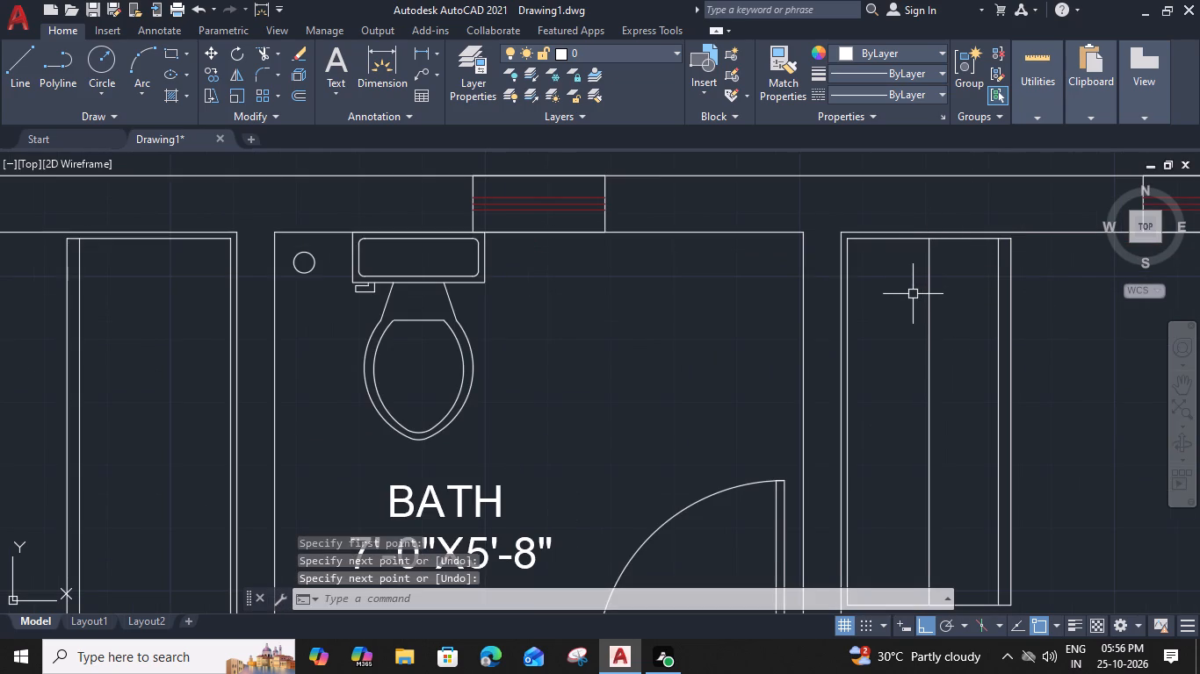
Draw two crossing diagonal lines at the top of the right wardrobe, spanning from its back line to its inner front line.
key(l)
key(space)
click(849, 248)
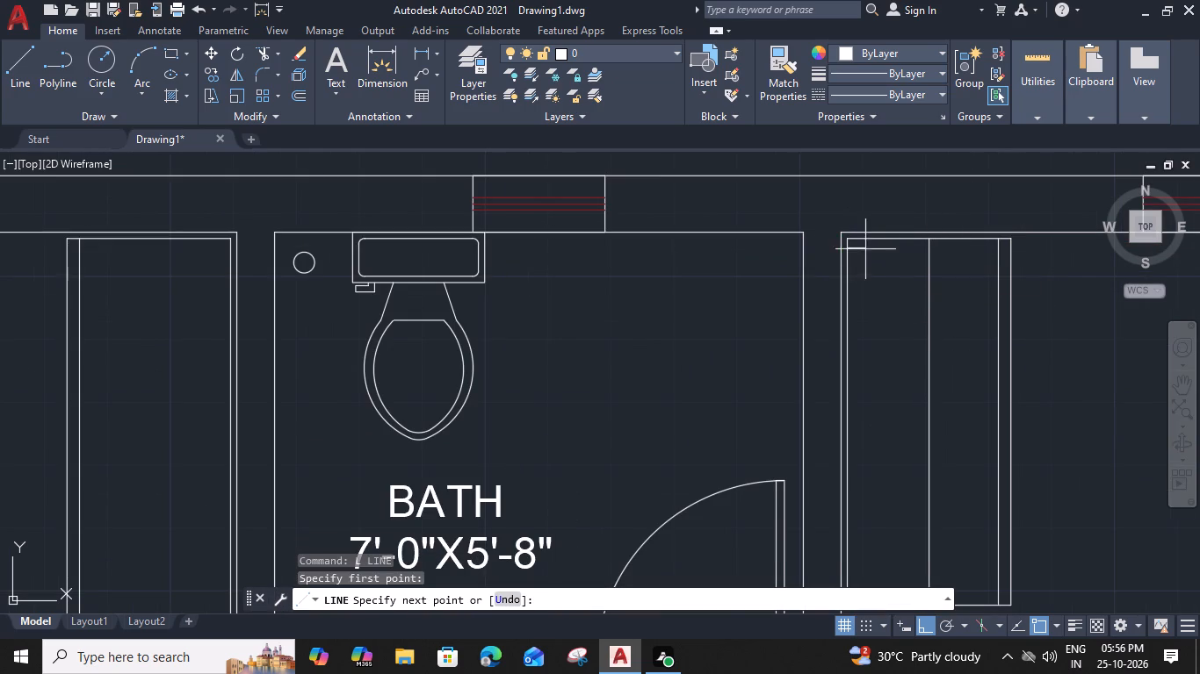
click(999, 289)
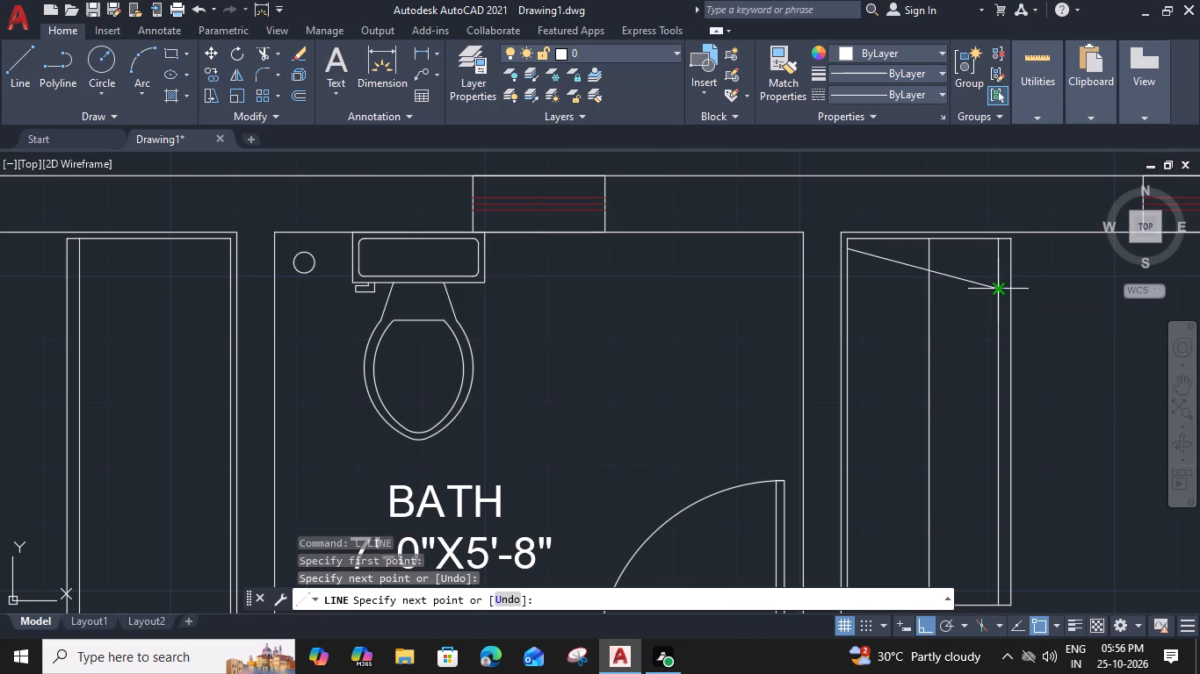
key(space)
key(space)
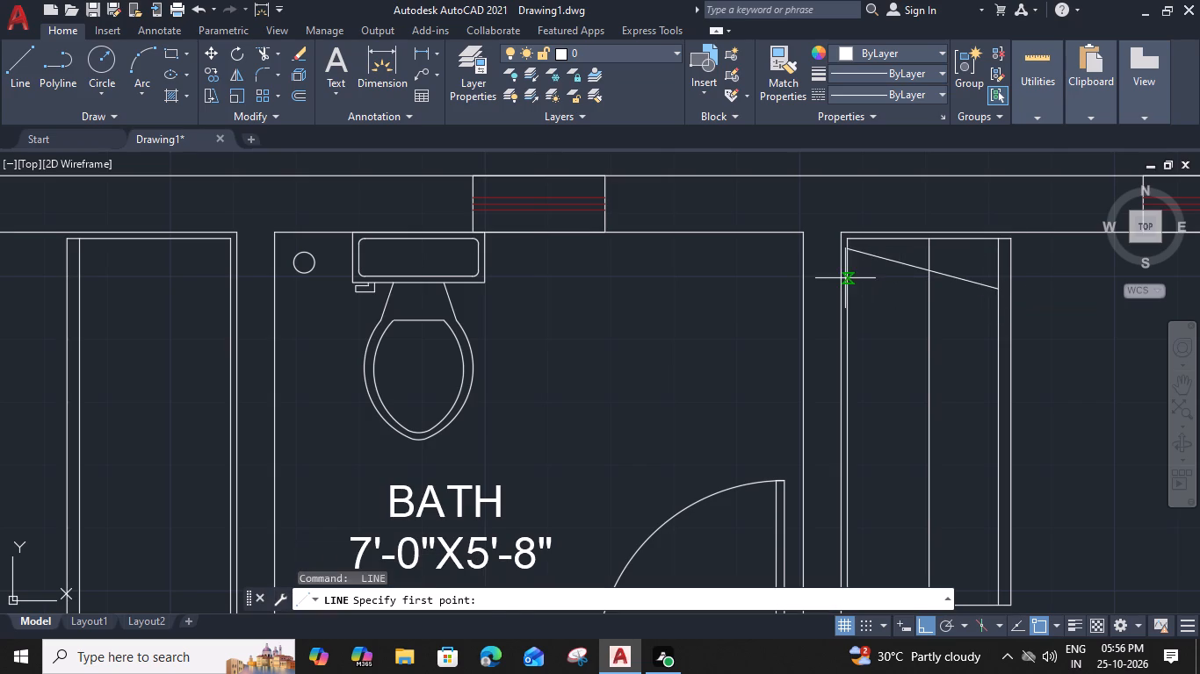
click(845, 278)
click(1000, 240)
key(space)
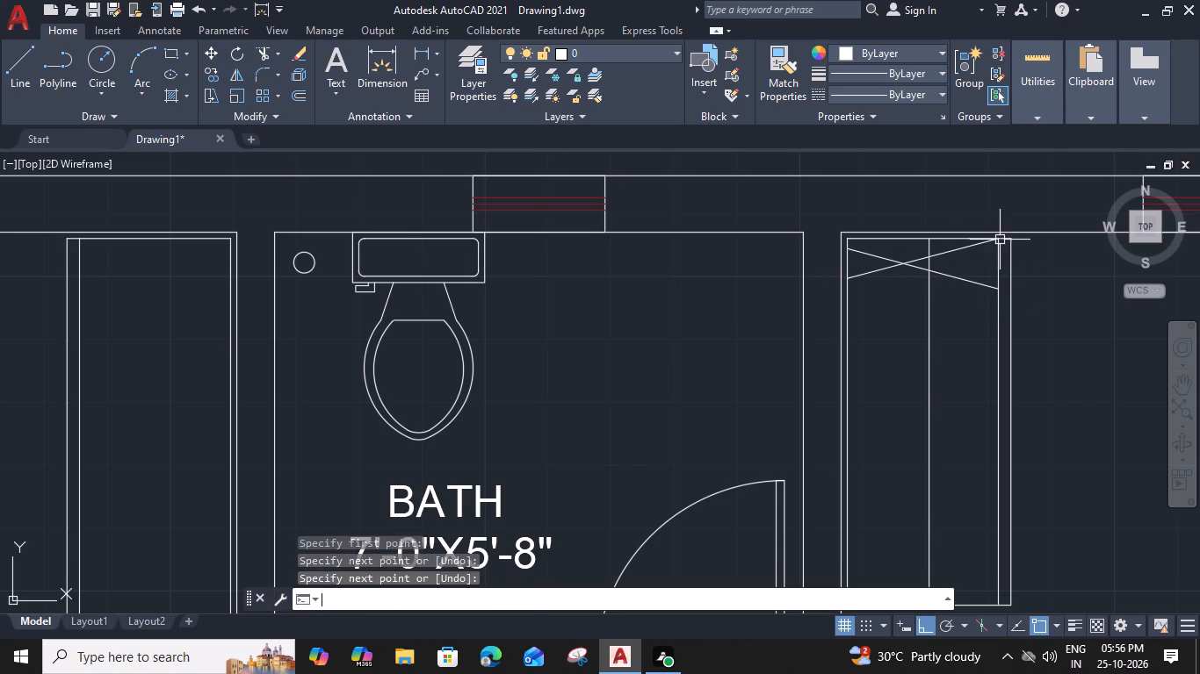
Copy the crossed pair of diagonals repeatedly down the right wardrobe, end to end, until the pattern passes its lower end line.
click(914, 250)
click(888, 292)
key(c)
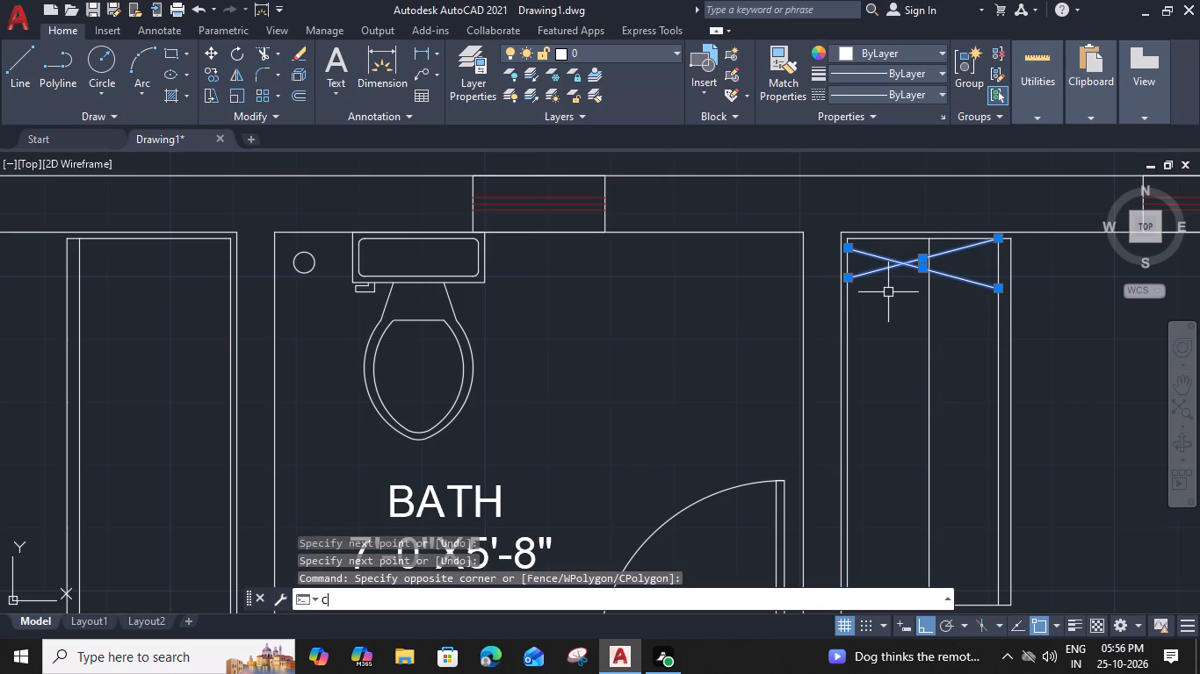
text(O)
key(space)
scroll(1010, 253, up, 2)
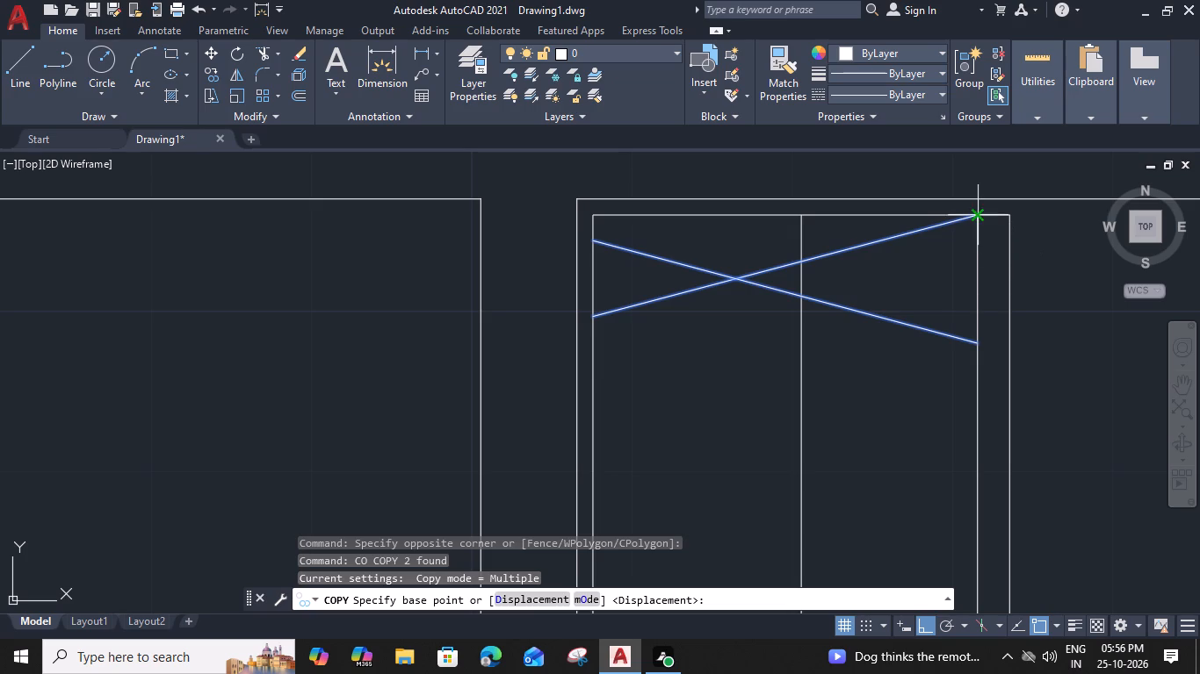
click(980, 213)
click(980, 343)
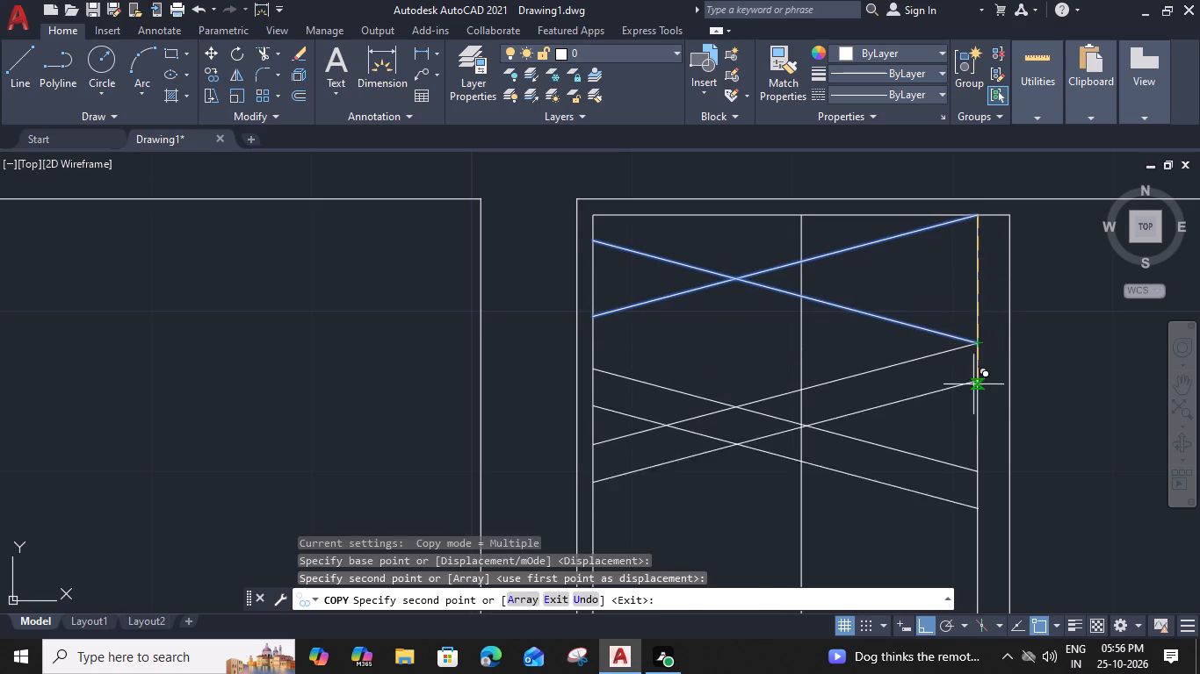
middle_drag(976, 417, 967, 254)
click(968, 308)
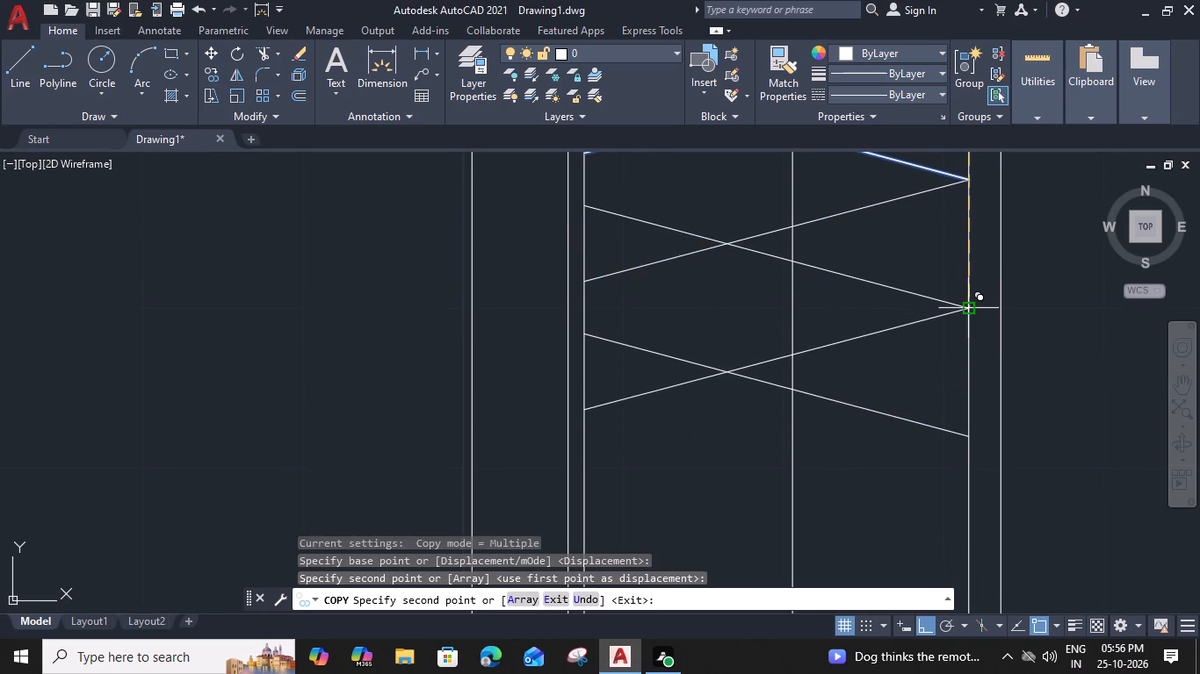
middle_drag(955, 421, 955, 300)
click(969, 314)
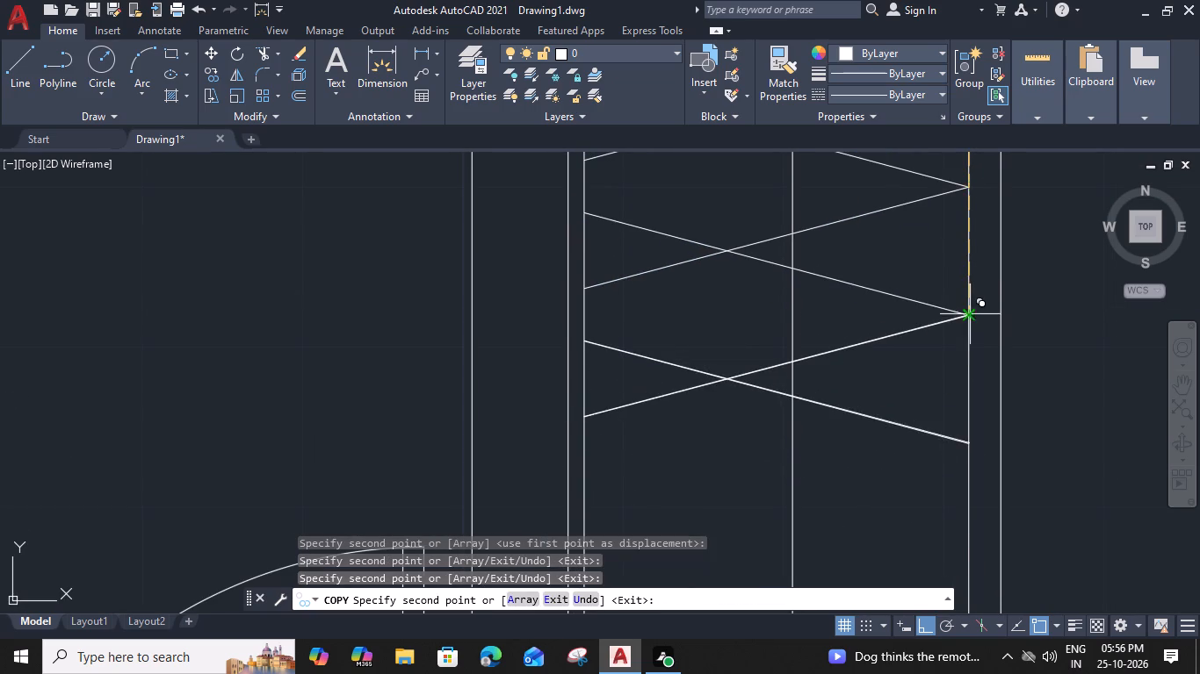
middle_drag(966, 419, 951, 201)
click(953, 228)
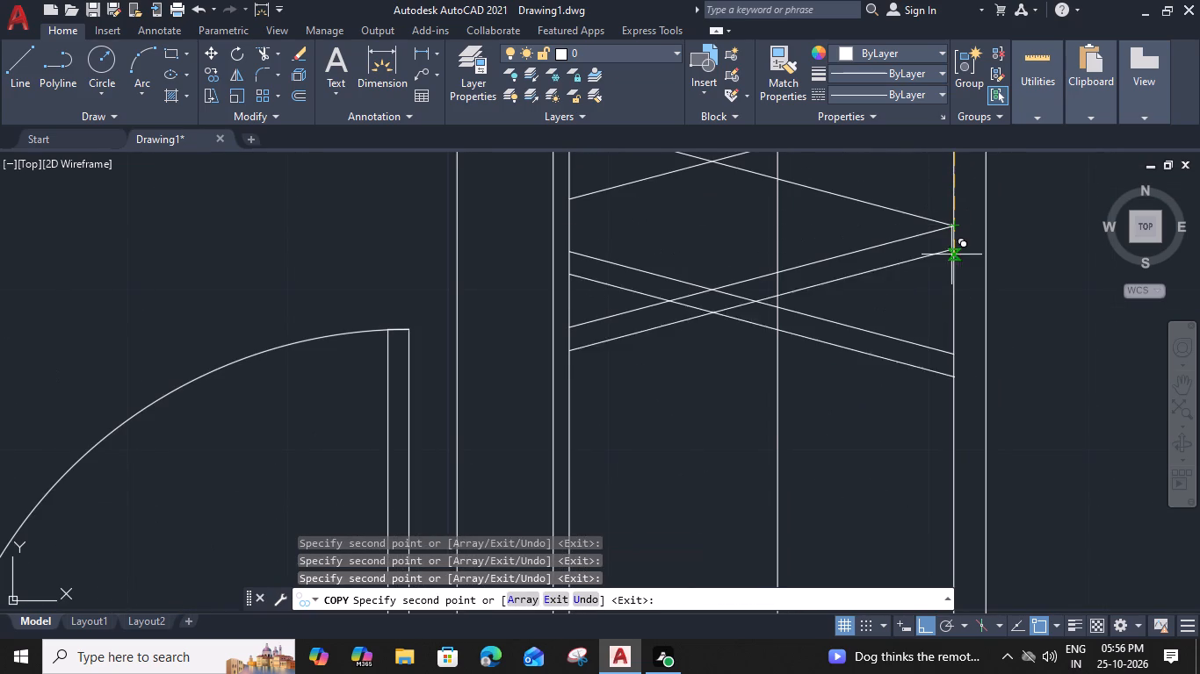
click(953, 357)
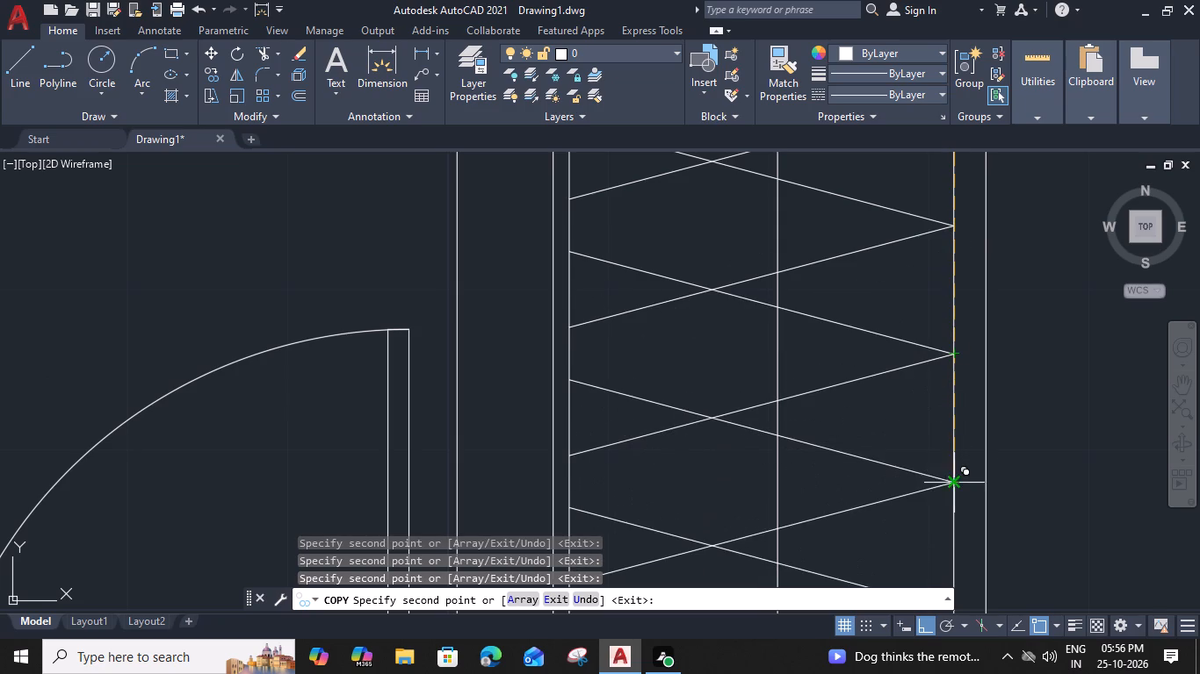
click(955, 488)
middle_drag(955, 463, 958, 197)
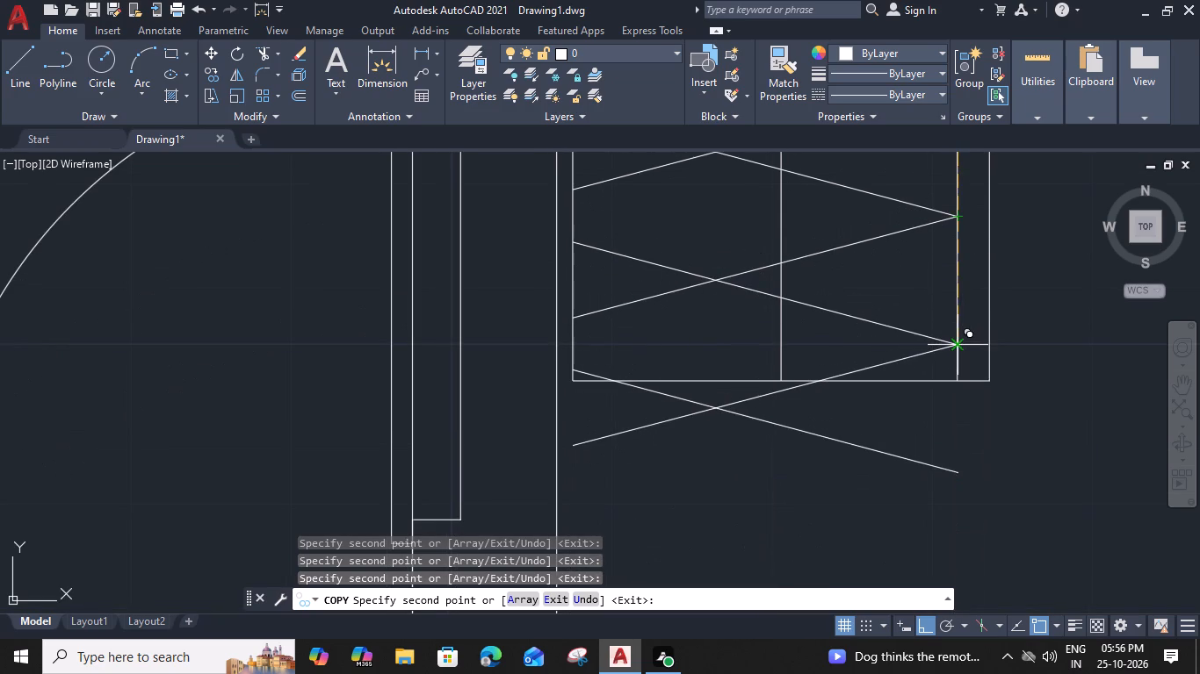
click(961, 350)
key(Escape)
Trim away the parts of the crossed diagonals that extend below the right wardrobe's lower end line.
key(t)
key(r)
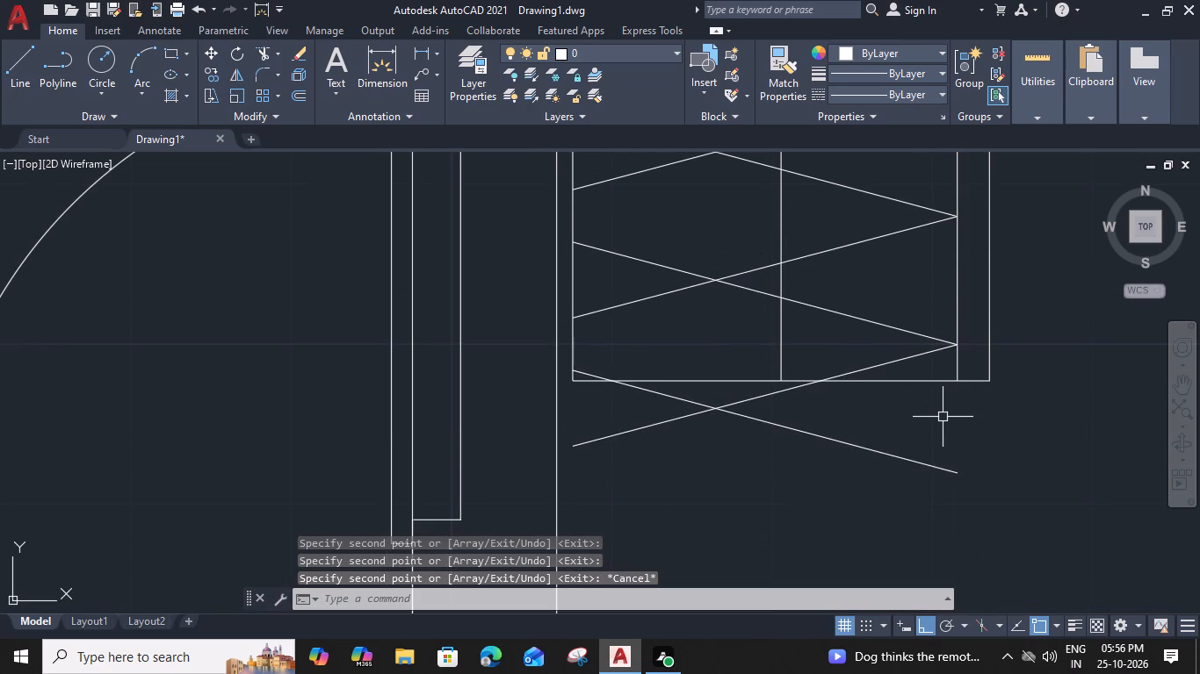
key(space)
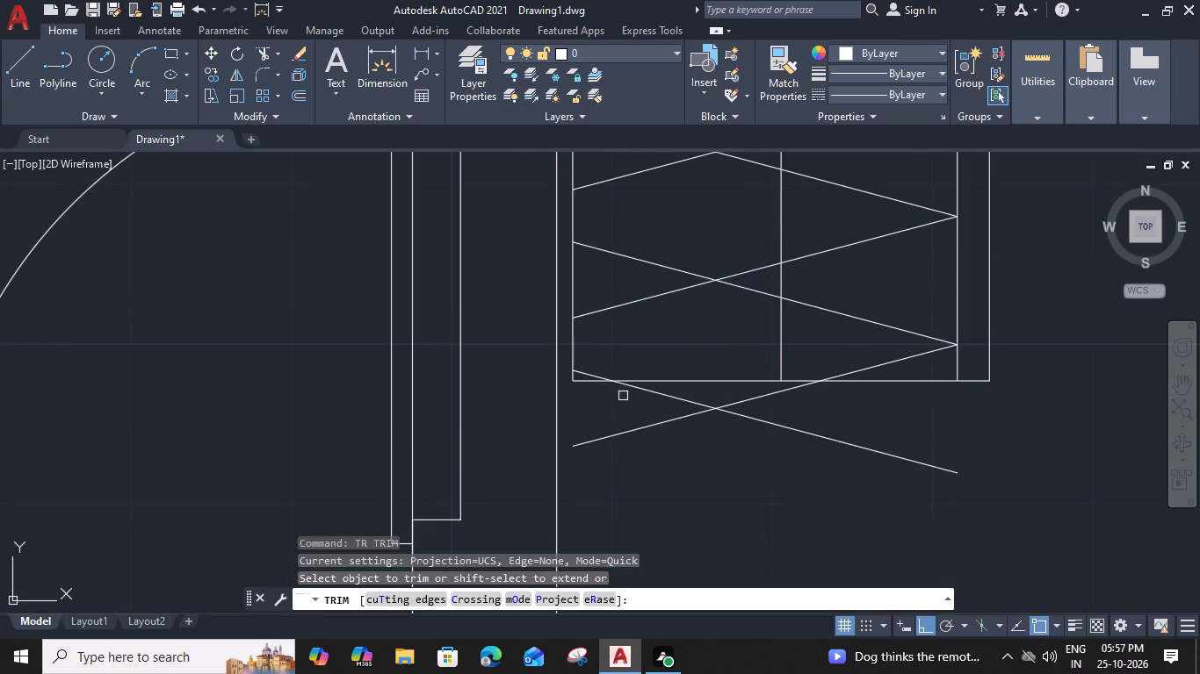
click(622, 398)
click(792, 403)
click(775, 405)
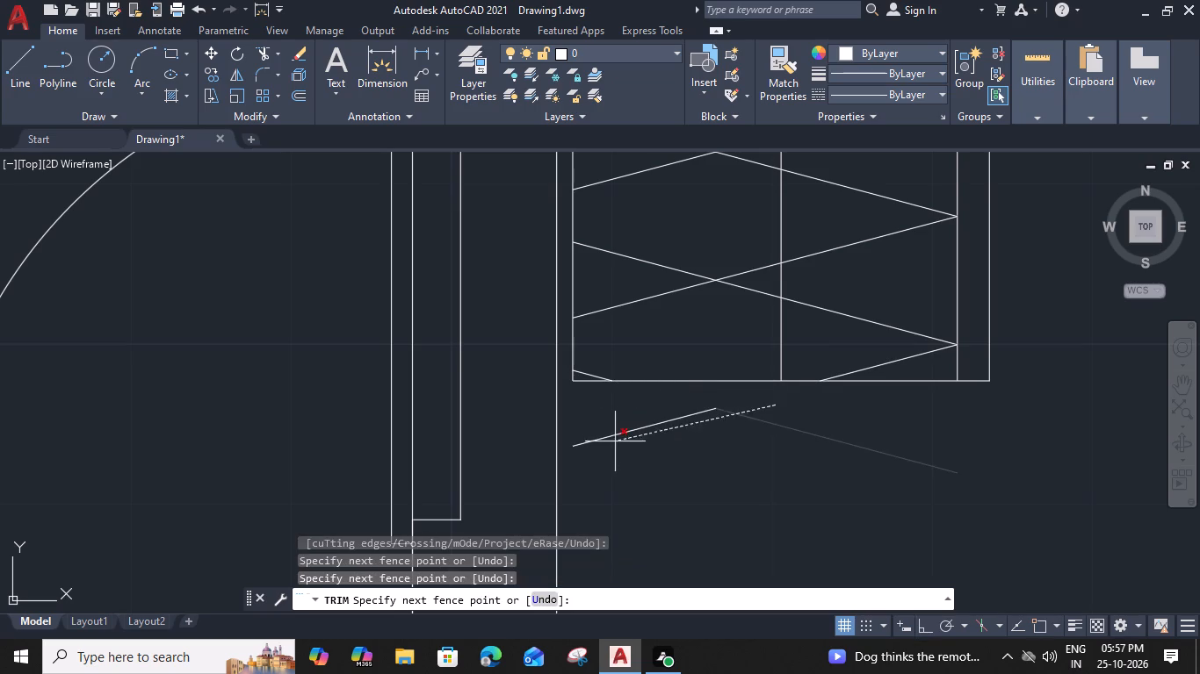
click(614, 434)
scroll(614, 434, down, 3)
key(Escape)
Draw a vertical centre line in the left bedroom's wardrobe, from its lower end line to its top line.
middle_drag(485, 417, 493, 417)
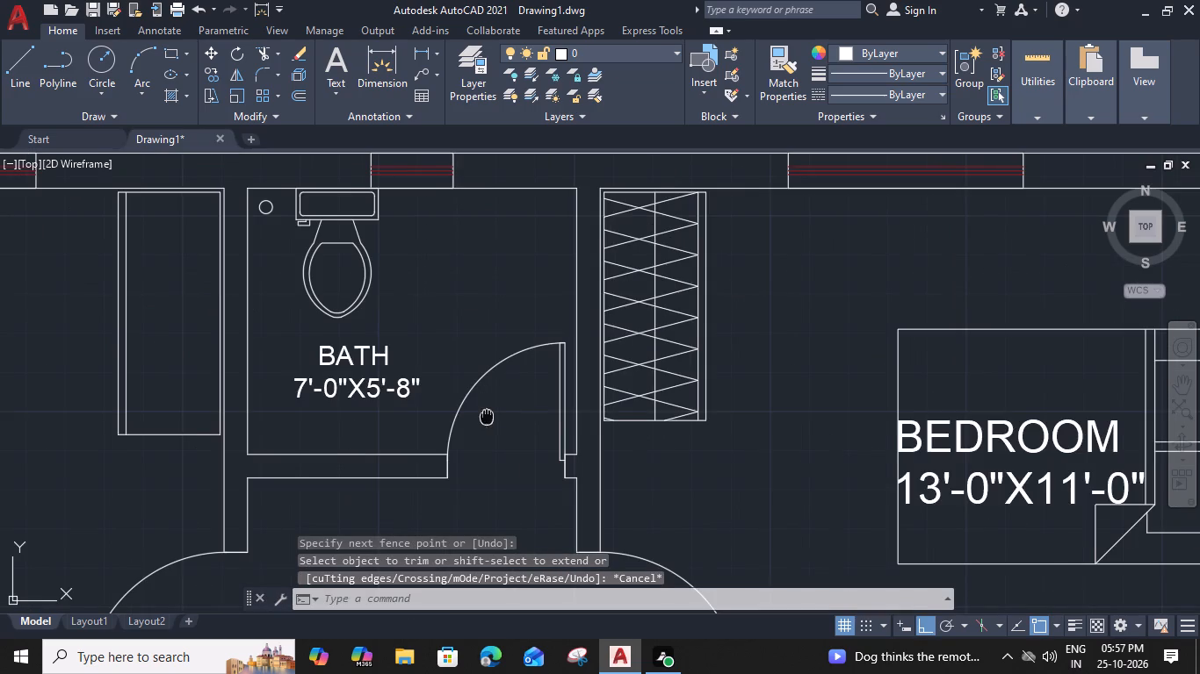
middle_drag(493, 417, 936, 429)
key(l)
key(space)
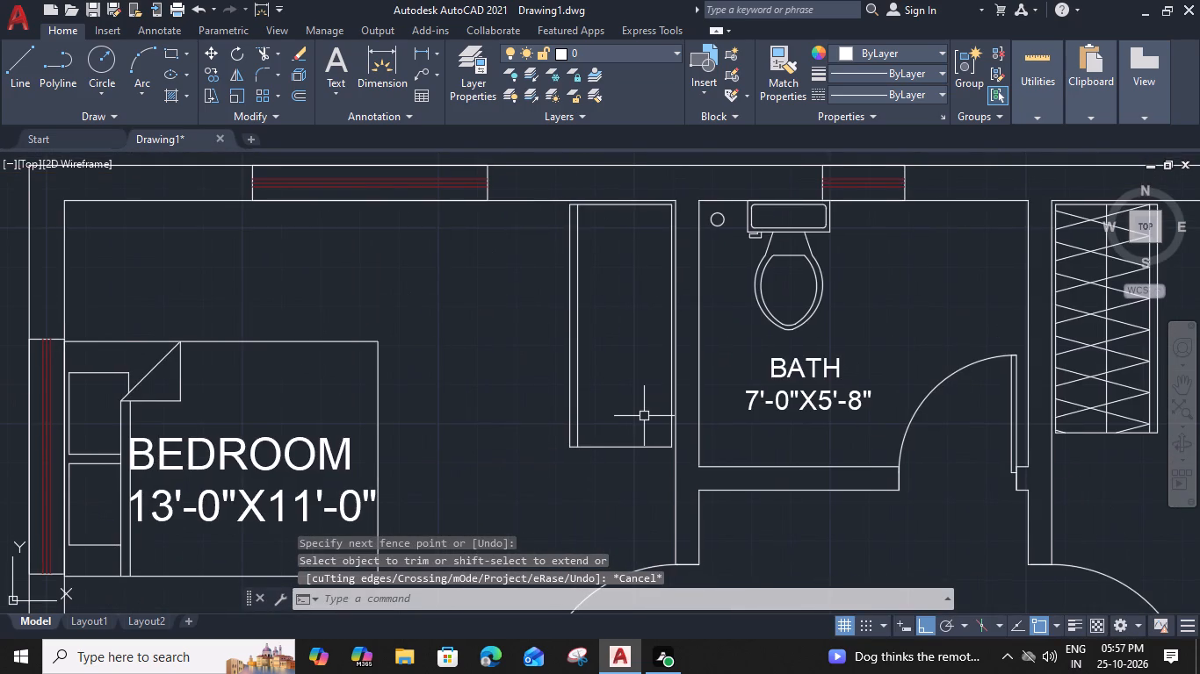
click(618, 450)
click(620, 208)
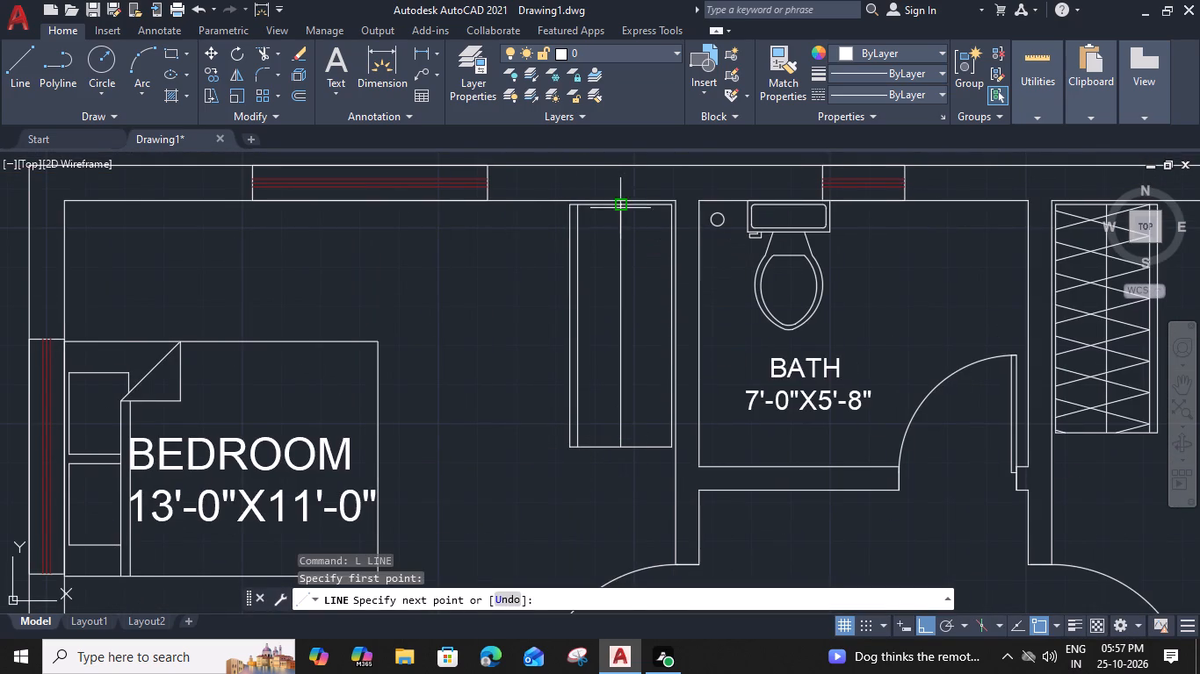
key(space)
Draw two crossing diagonal lines at the bottom of the left wardrobe, between its inner front line and its back line.
key(space)
click(577, 449)
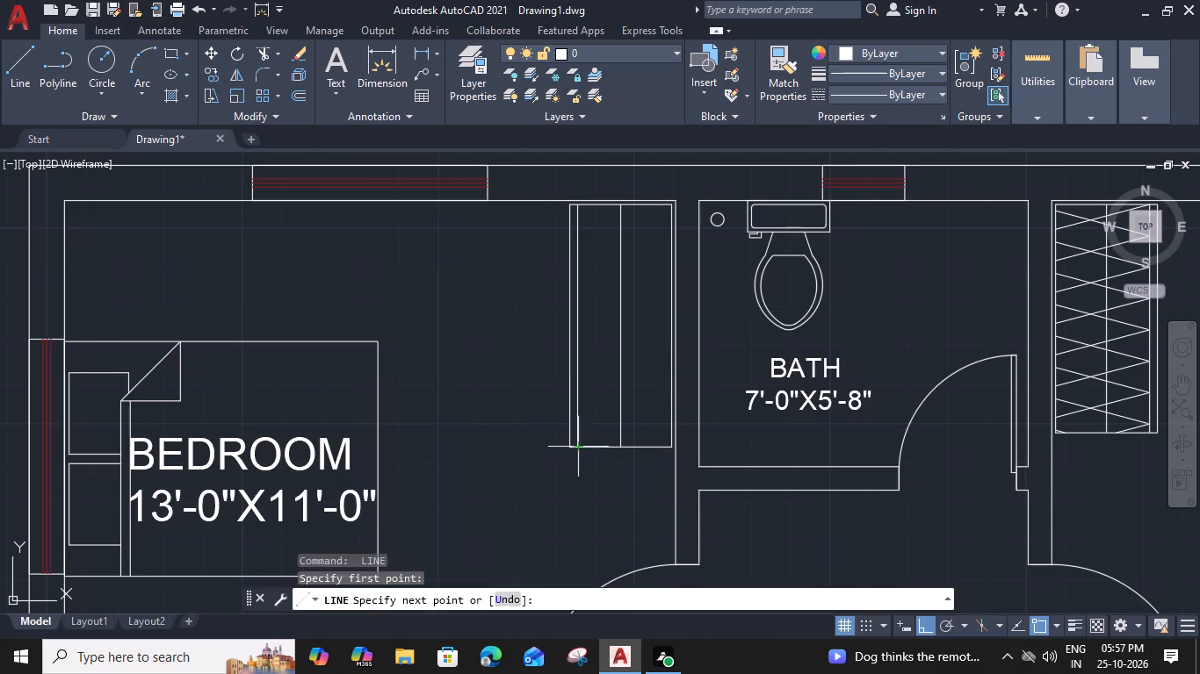
click(672, 421)
key(space)
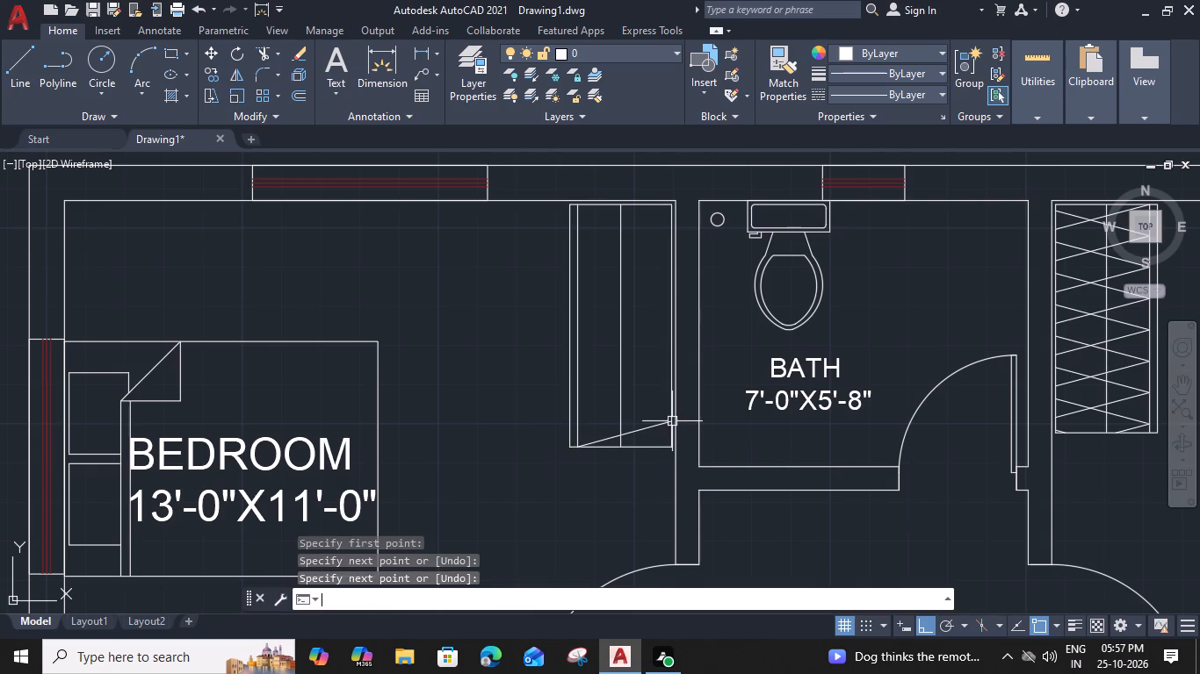
scroll(669, 440, up, 2)
key(space)
drag(678, 434, 661, 434)
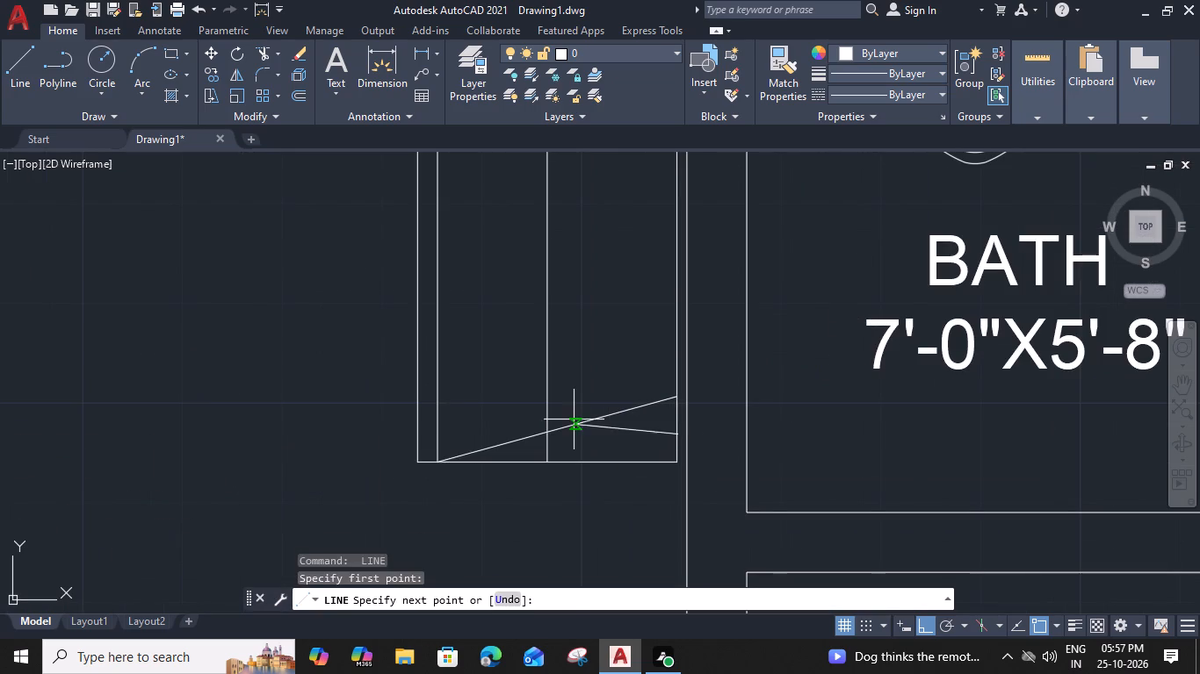
click(438, 398)
key(space)
Copy the crossed pair of diagonals repeatedly up the left wardrobe, end to end, until the pattern passes its top line.
drag(600, 391, 600, 392)
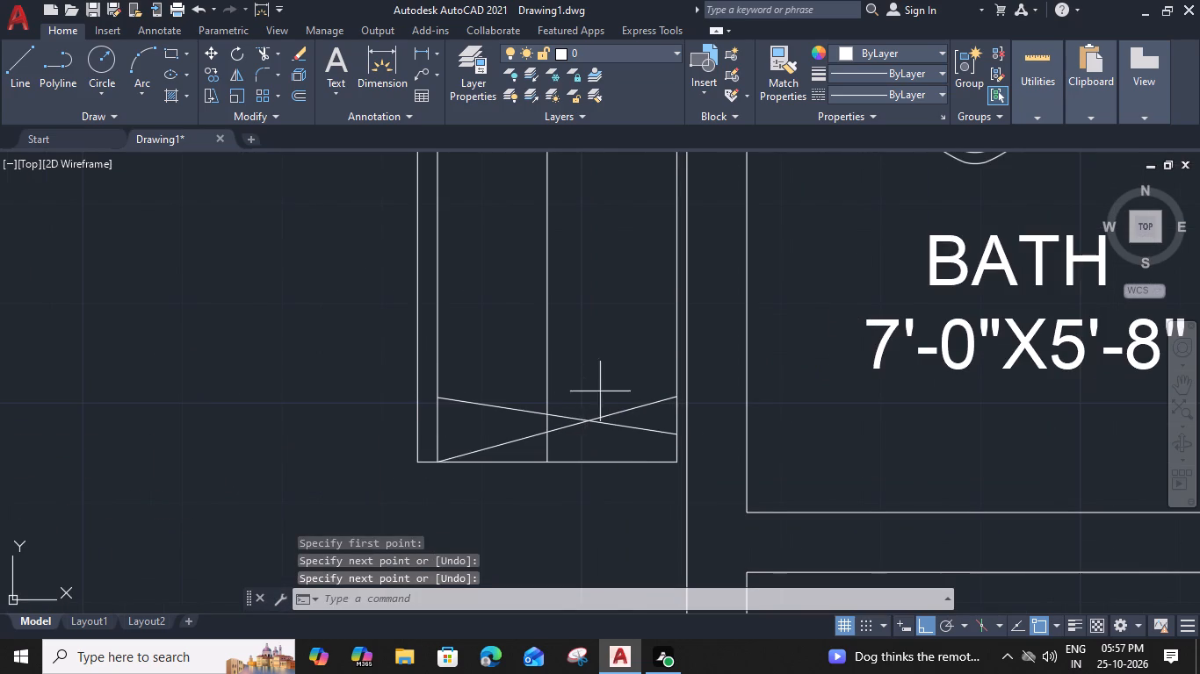
drag(600, 392, 592, 409)
click(577, 443)
key(c)
key(o)
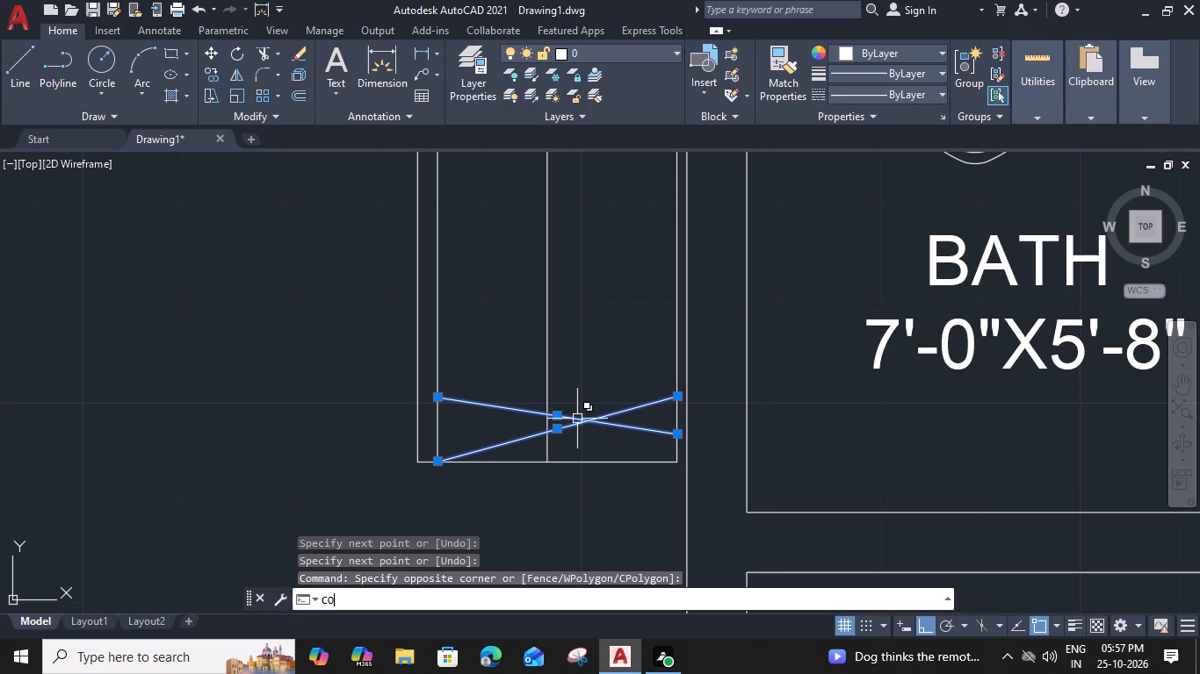
key(space)
click(437, 462)
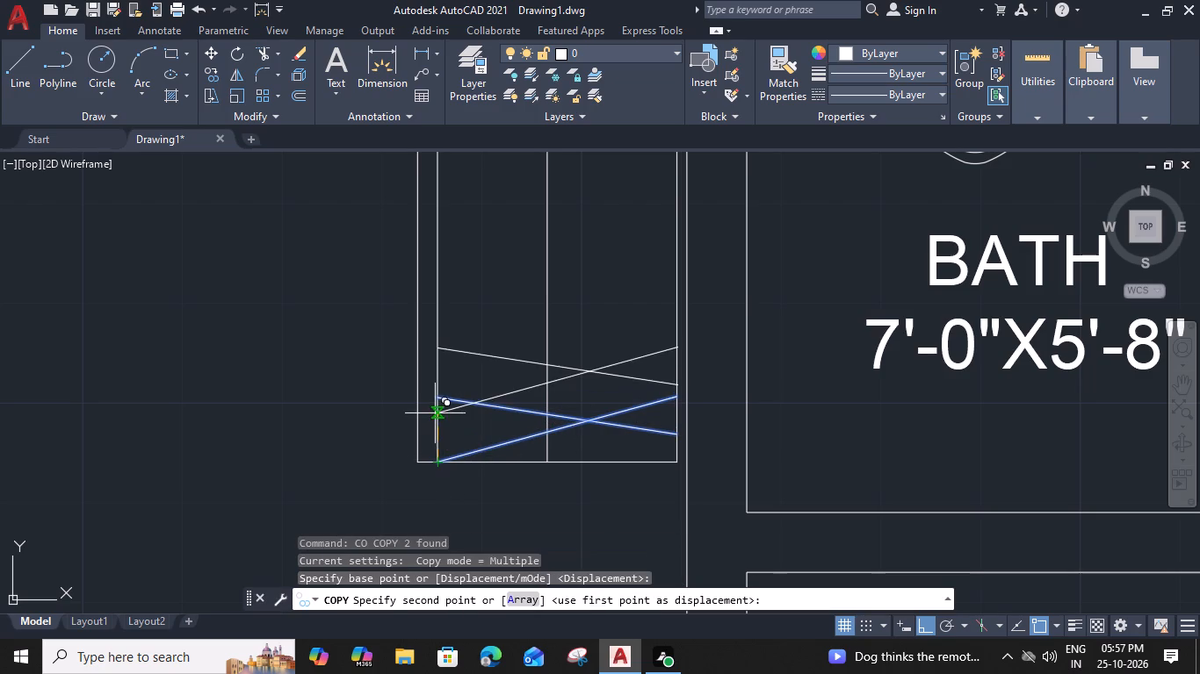
click(440, 397)
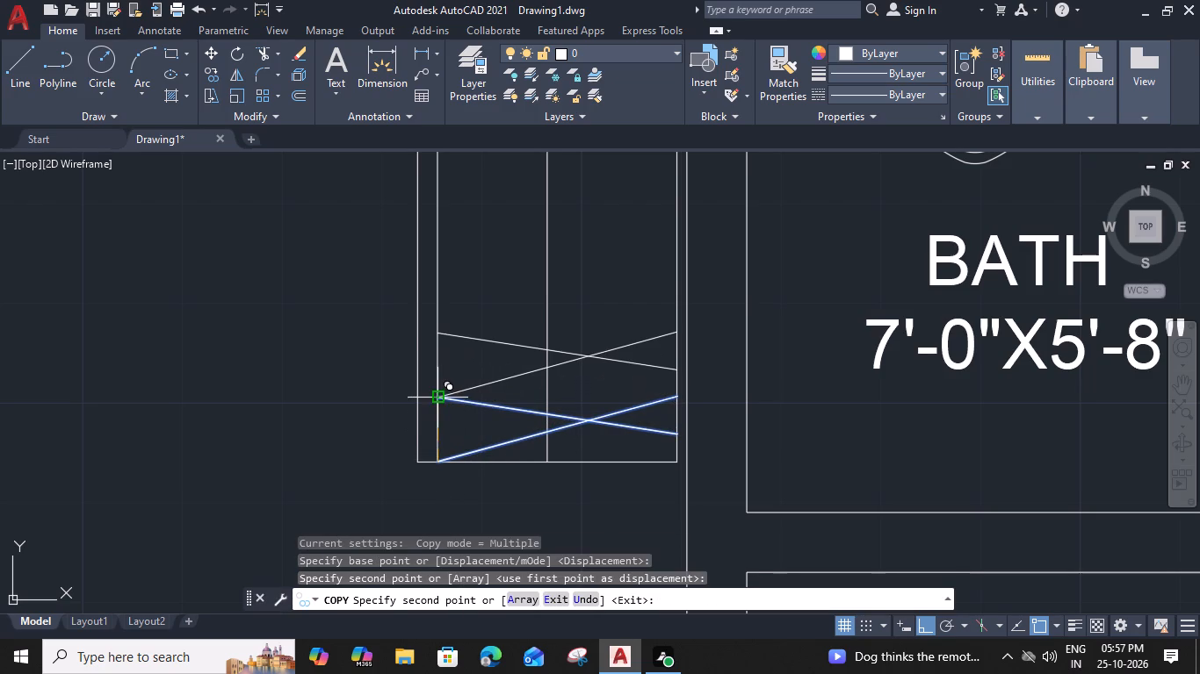
click(440, 336)
middle_drag(437, 281, 430, 332)
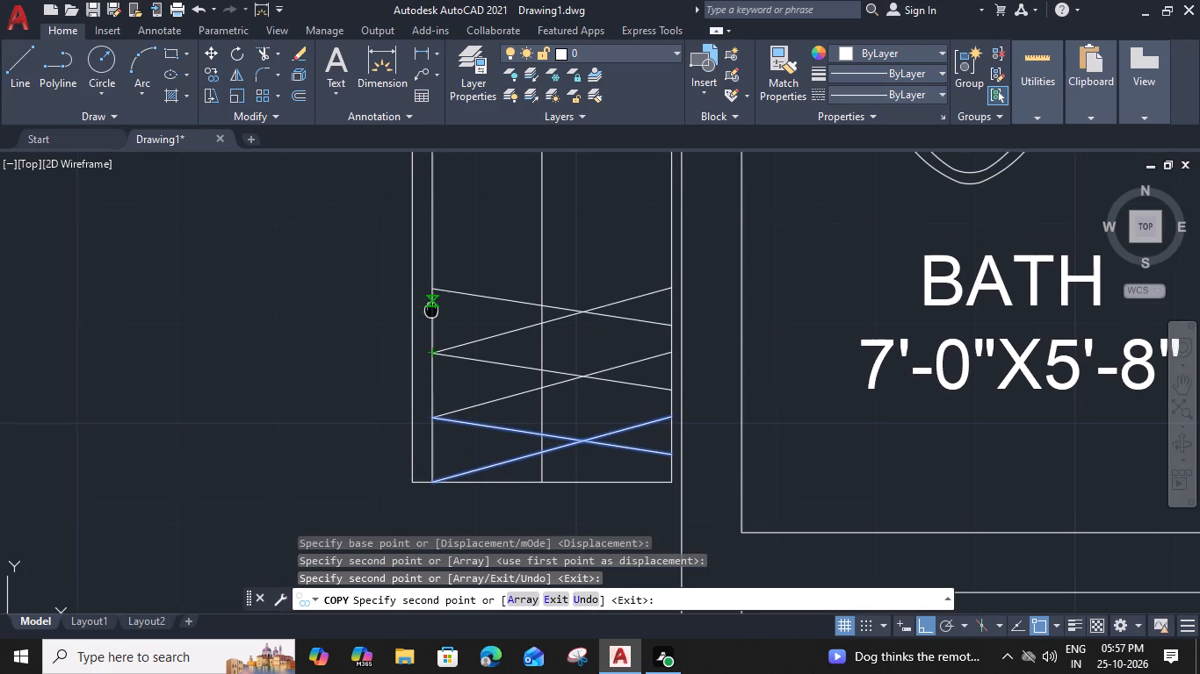
click(429, 320)
middle_drag(429, 276, 426, 326)
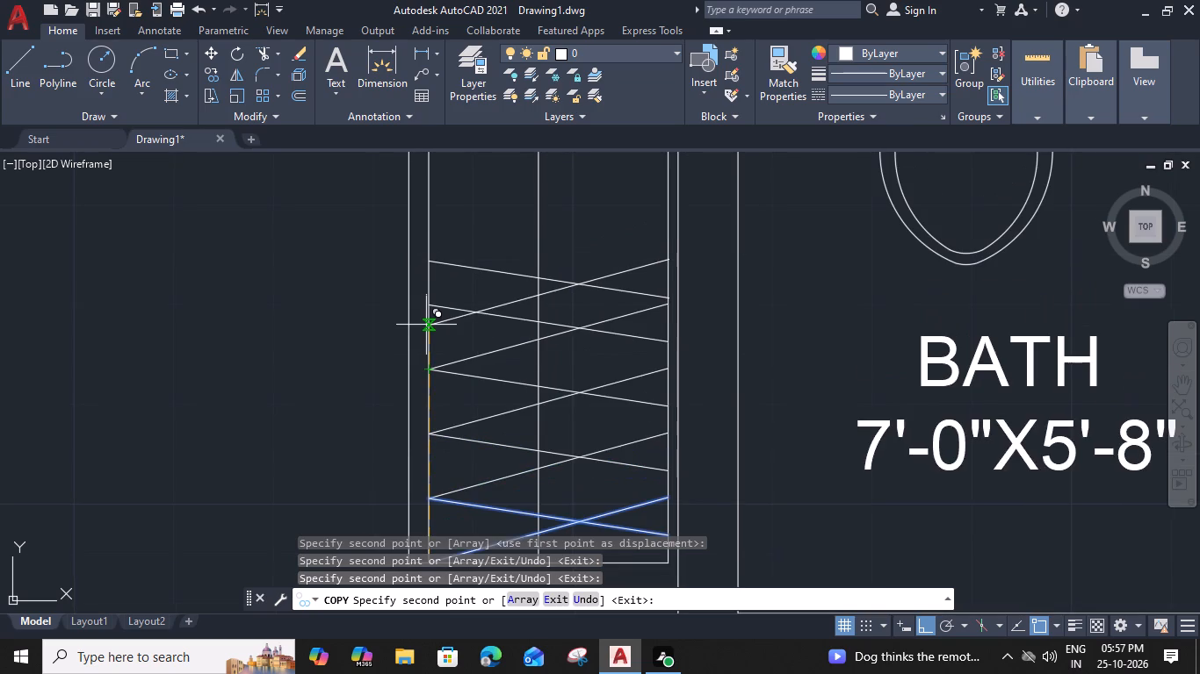
click(426, 307)
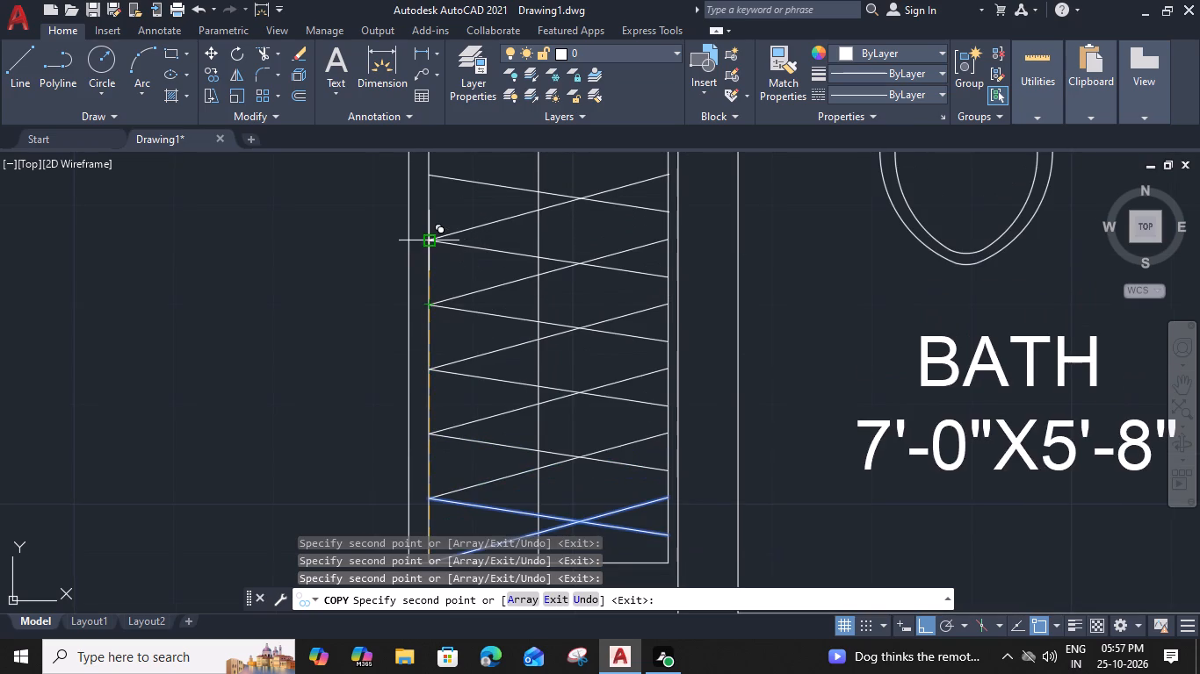
click(429, 243)
middle_drag(428, 241, 426, 394)
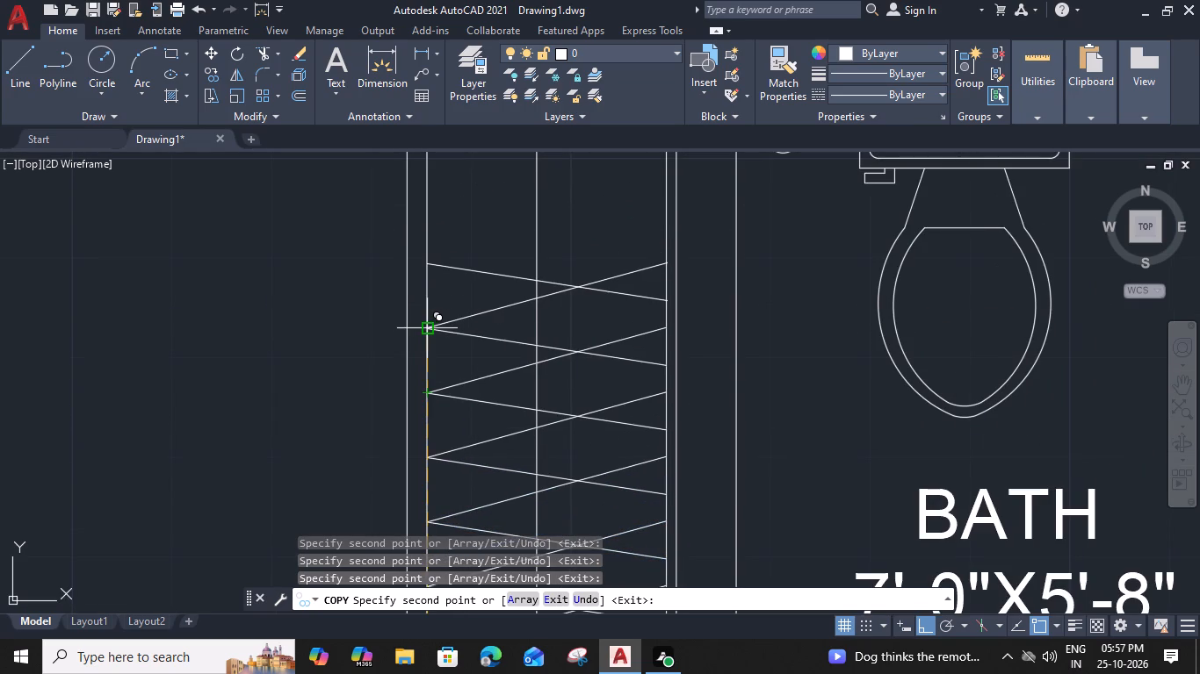
click(428, 331)
click(430, 265)
middle_drag(432, 249, 428, 377)
click(423, 324)
click(423, 265)
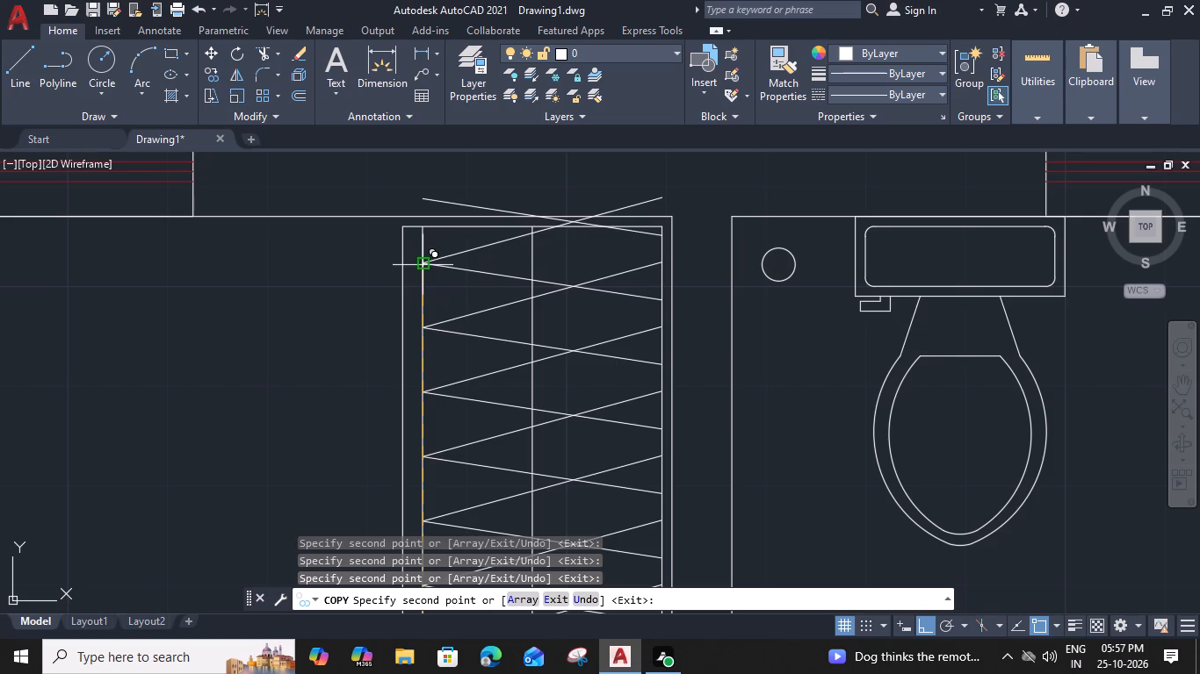
key(Escape)
Trim the crossed diagonals at the left wardrobe's top line and erase the leftover pieces above the wall line.
text(TR)
key(space)
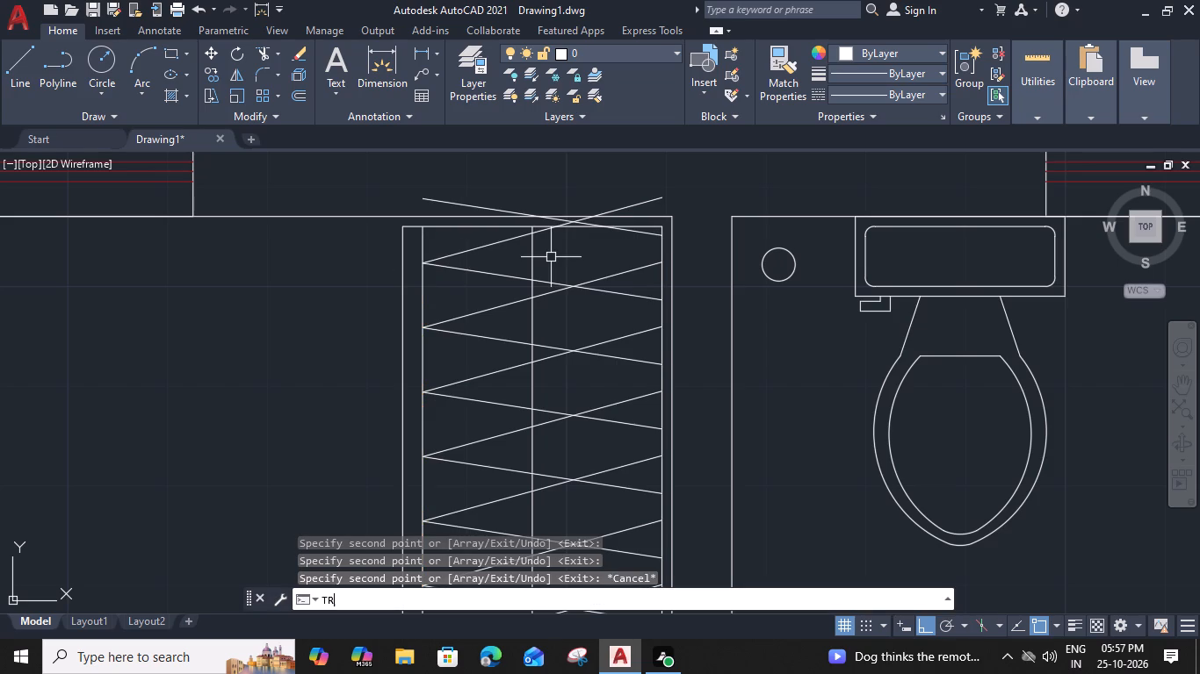
scroll(560, 211, up, 2)
click(563, 235)
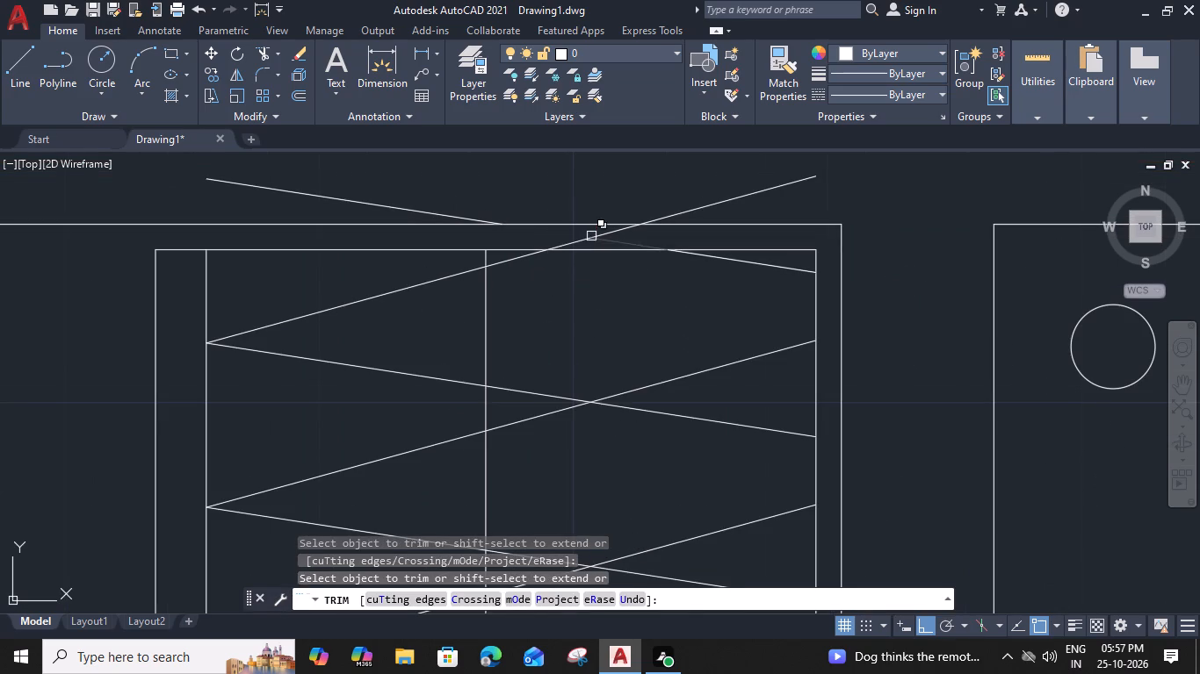
click(575, 242)
click(605, 243)
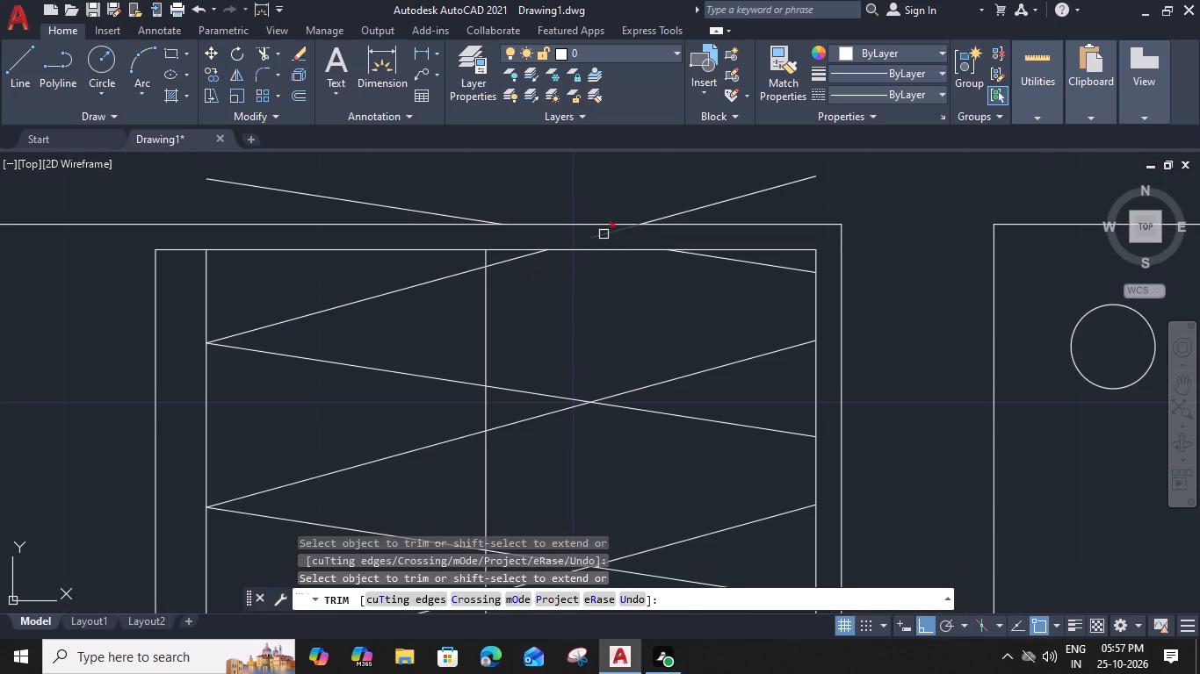
click(604, 234)
key(Escape)
click(735, 197)
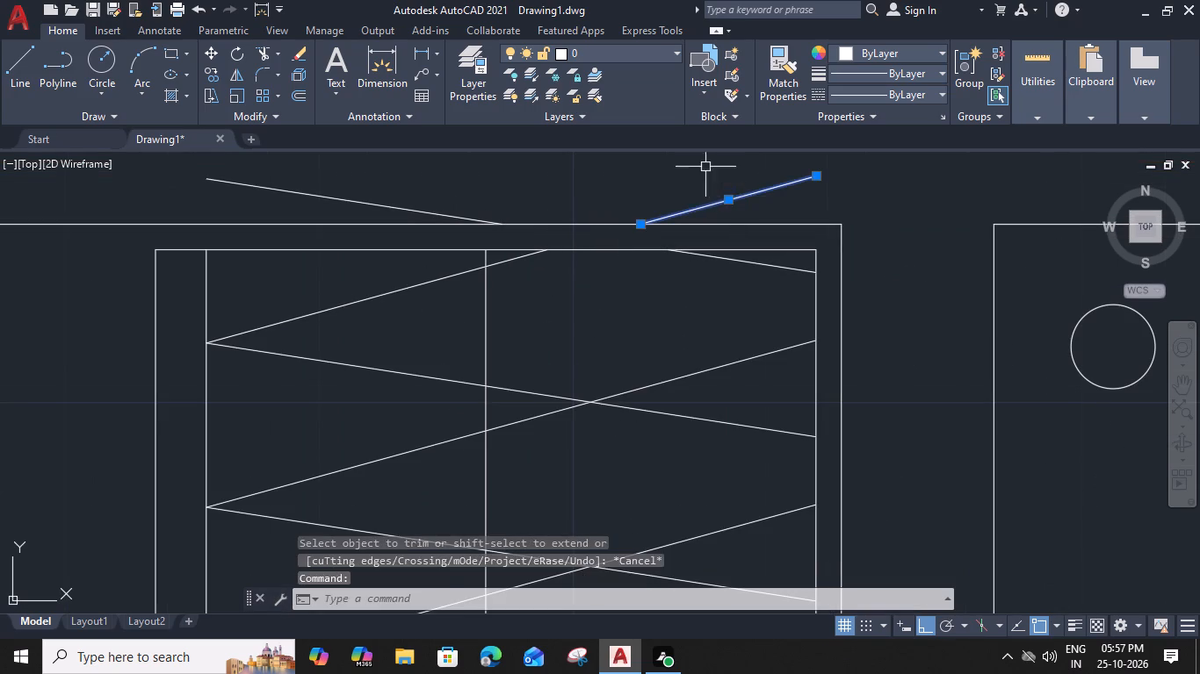
key(Delete)
click(454, 214)
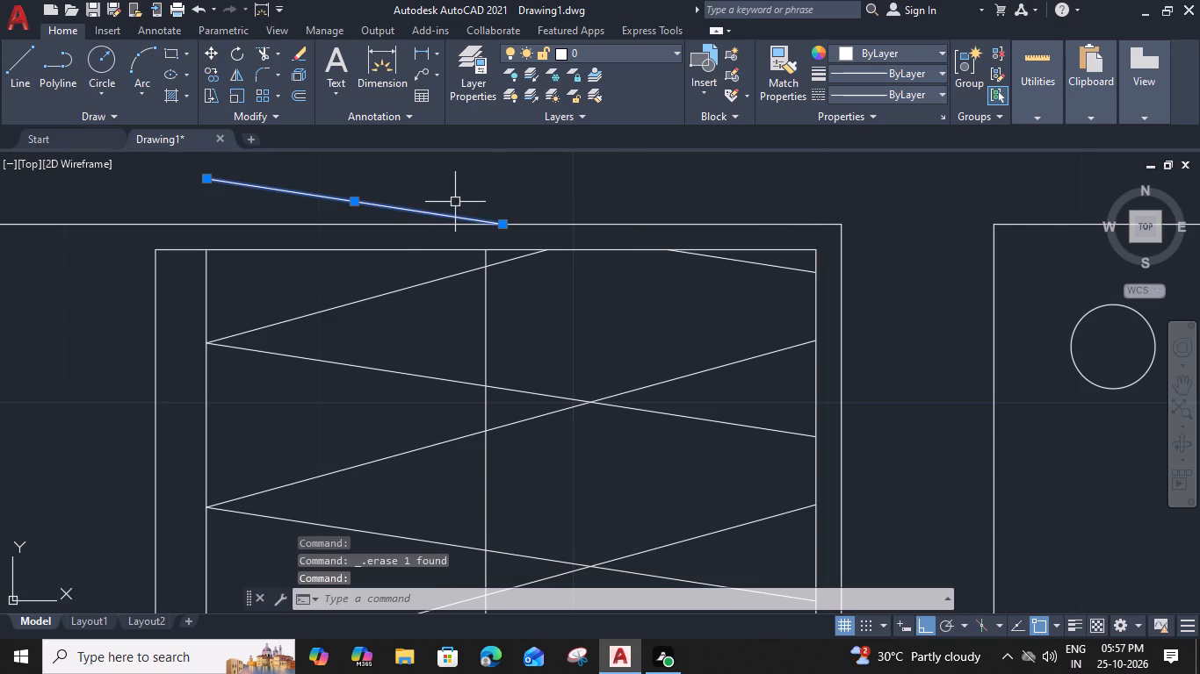
key(Delete)
Draw a horizontal rectangle on the kitchen's lower counter, between the counter's front edge and the window.
scroll(459, 197, down, 3)
scroll(543, 333, down, 2)
middle_drag(649, 433, 613, 273)
scroll(613, 416, down, 1)
middle_drag(610, 515, 612, 366)
scroll(593, 441, down, 1)
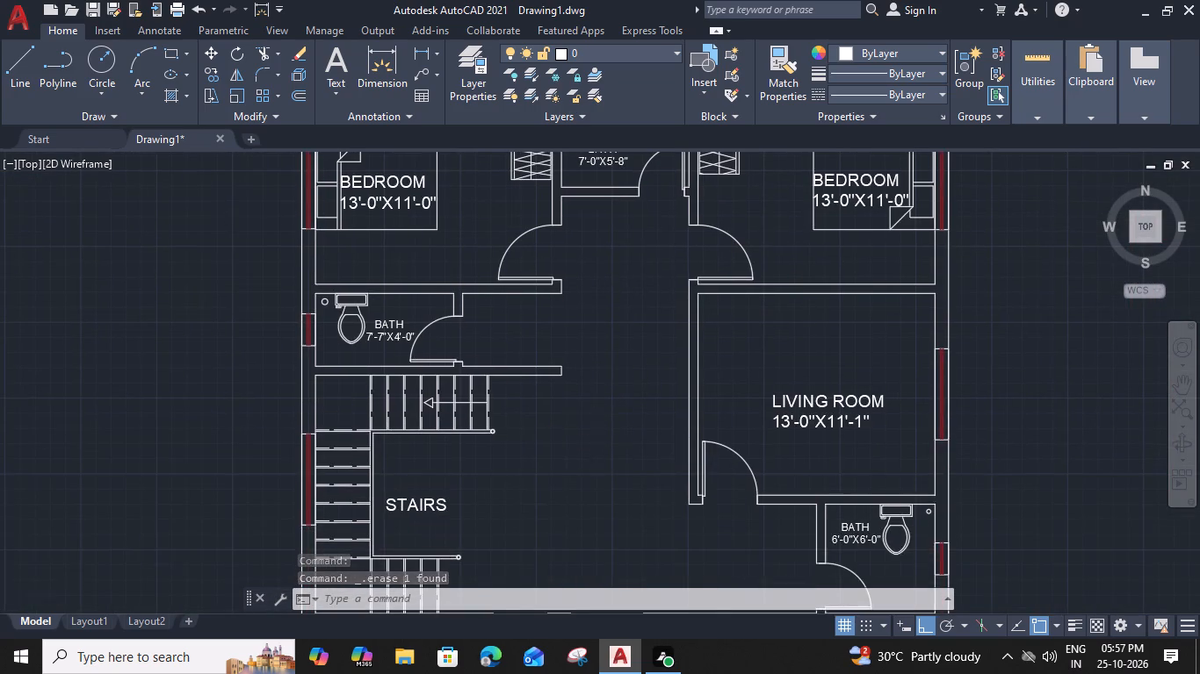
middle_drag(727, 407, 740, 283)
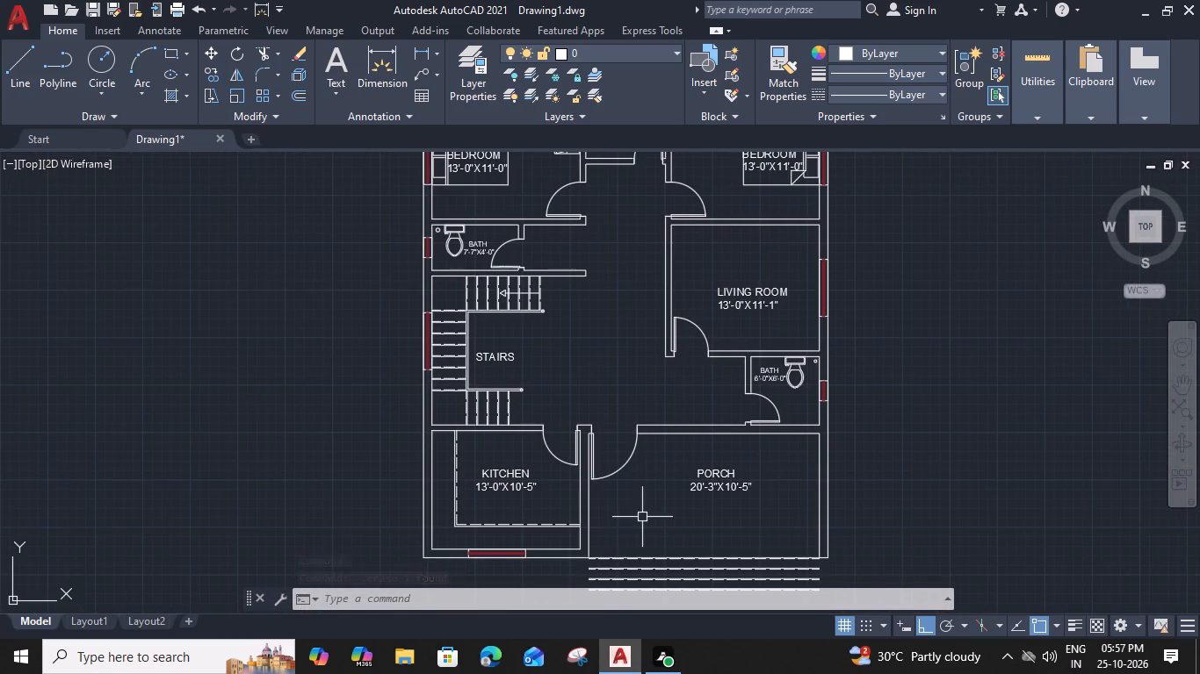
middle_drag(641, 517, 706, 462)
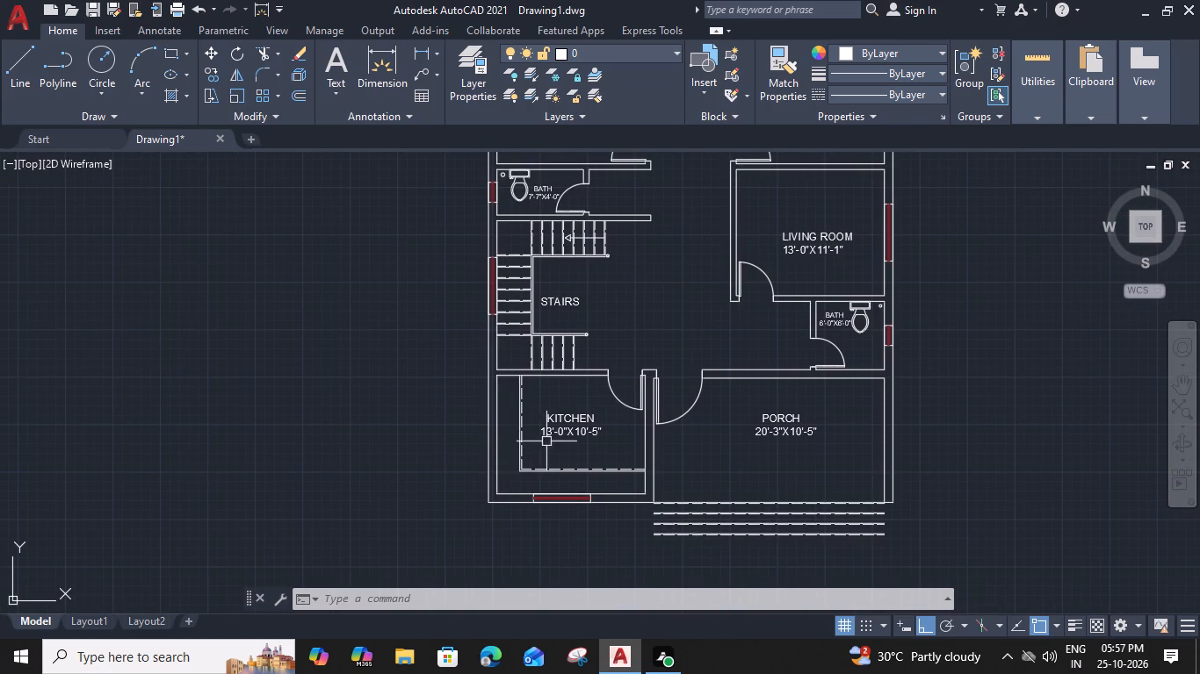
middle_drag(642, 444, 547, 362)
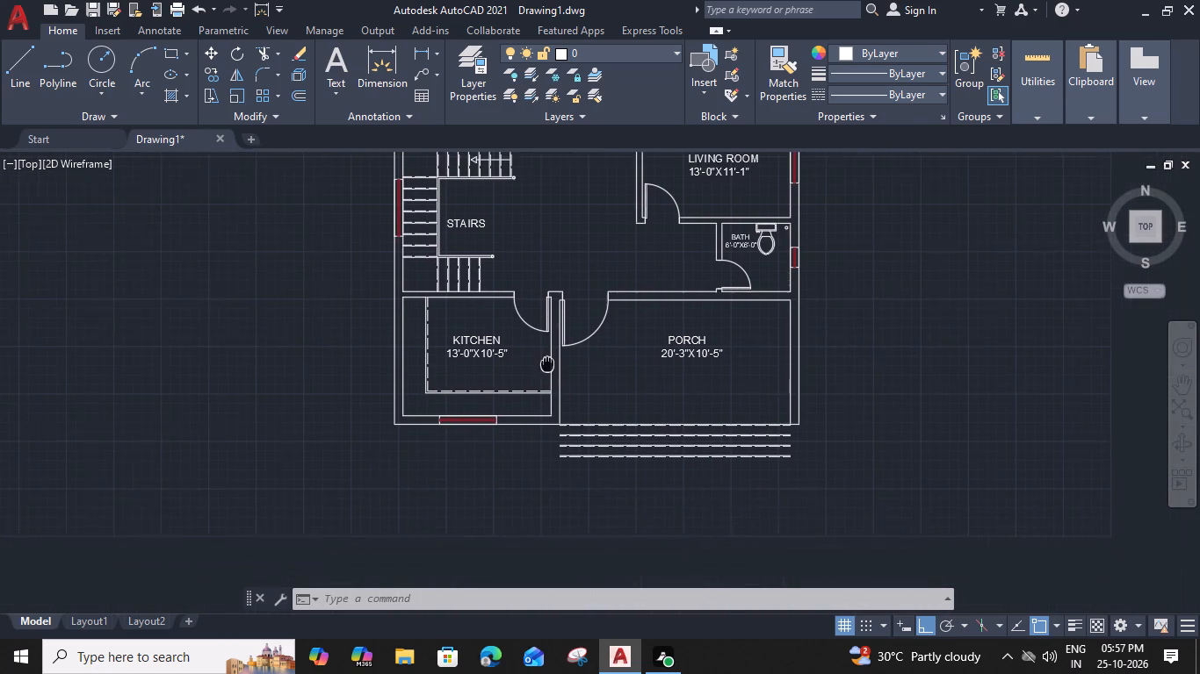
middle_drag(547, 362, 547, 357)
scroll(442, 394, up, 3)
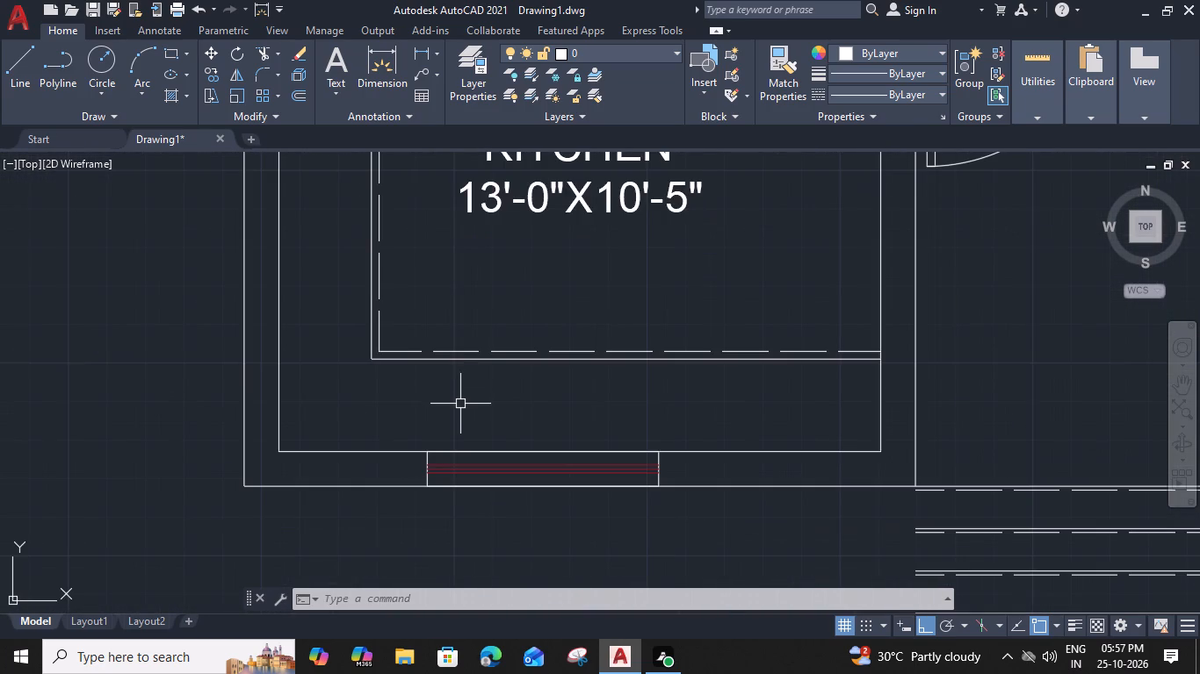
text(REC)
key(space)
scroll(460, 404, up, 2)
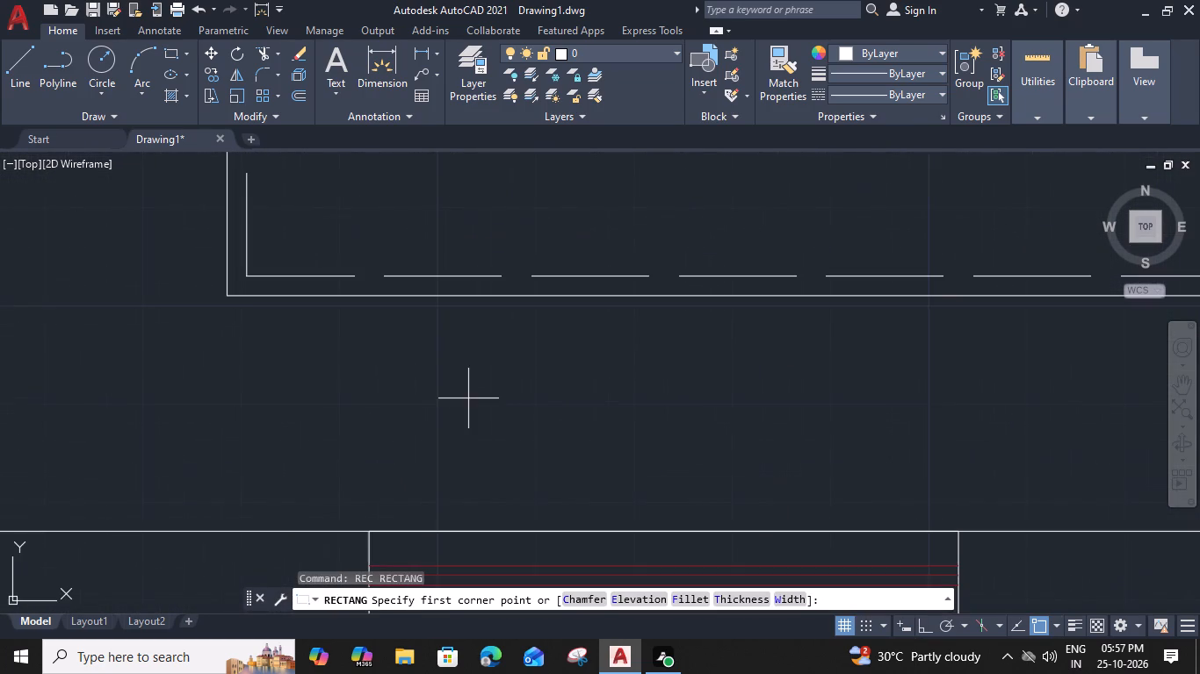
click(476, 319)
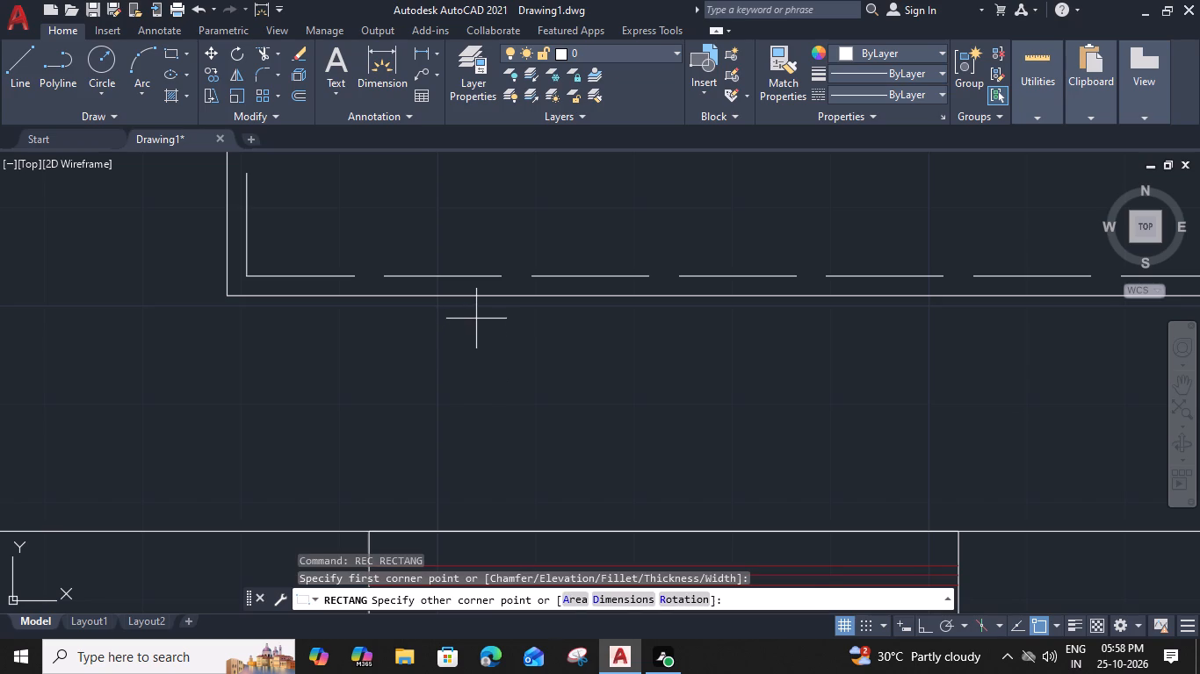
middle_drag(568, 500, 545, 438)
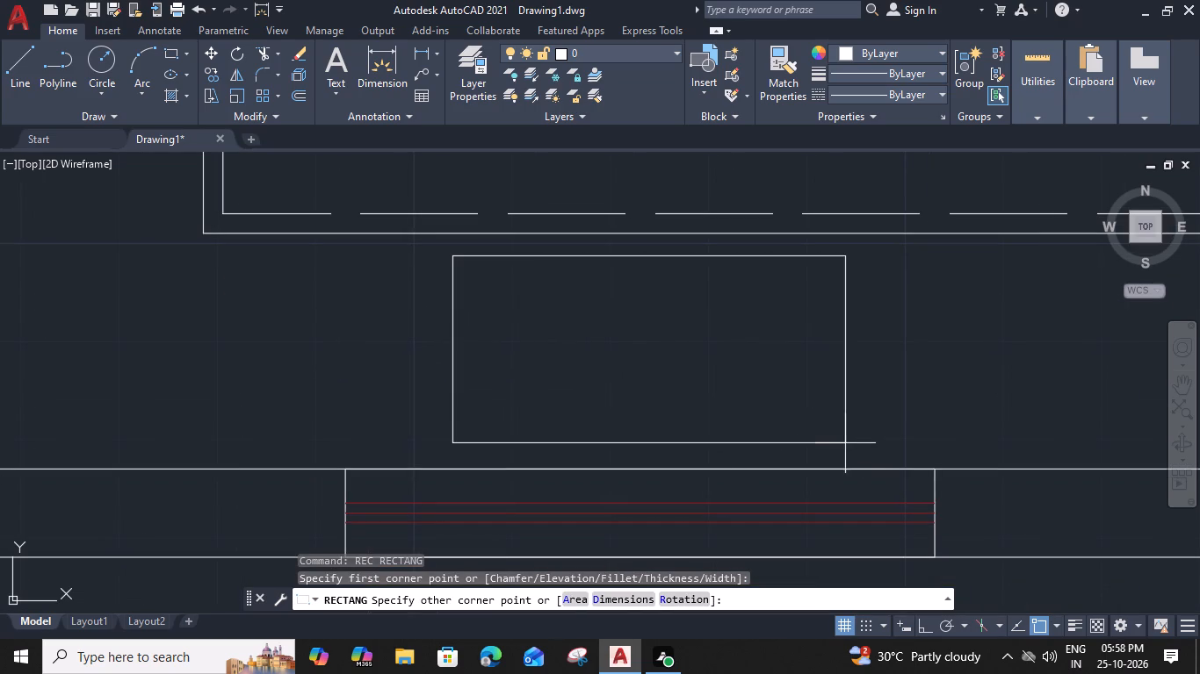
click(878, 446)
Stretch the top edge of the counter rectangle slightly upward, closer to the counter's front edge.
middle_drag(596, 426, 481, 406)
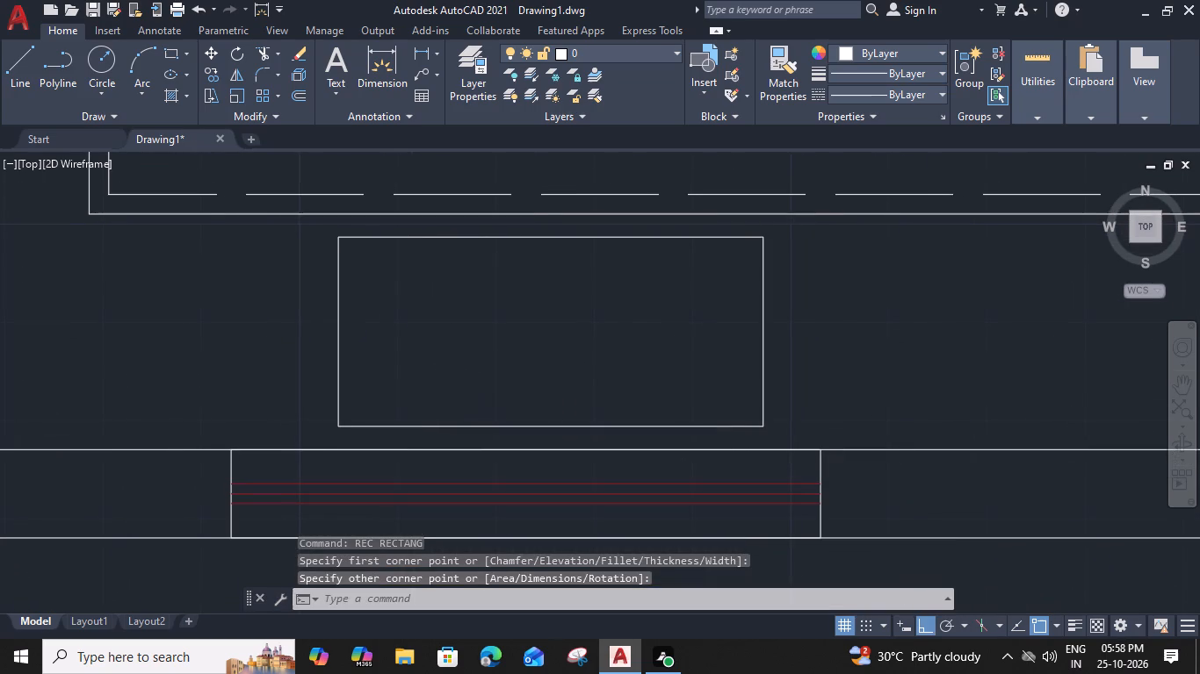
click(336, 312)
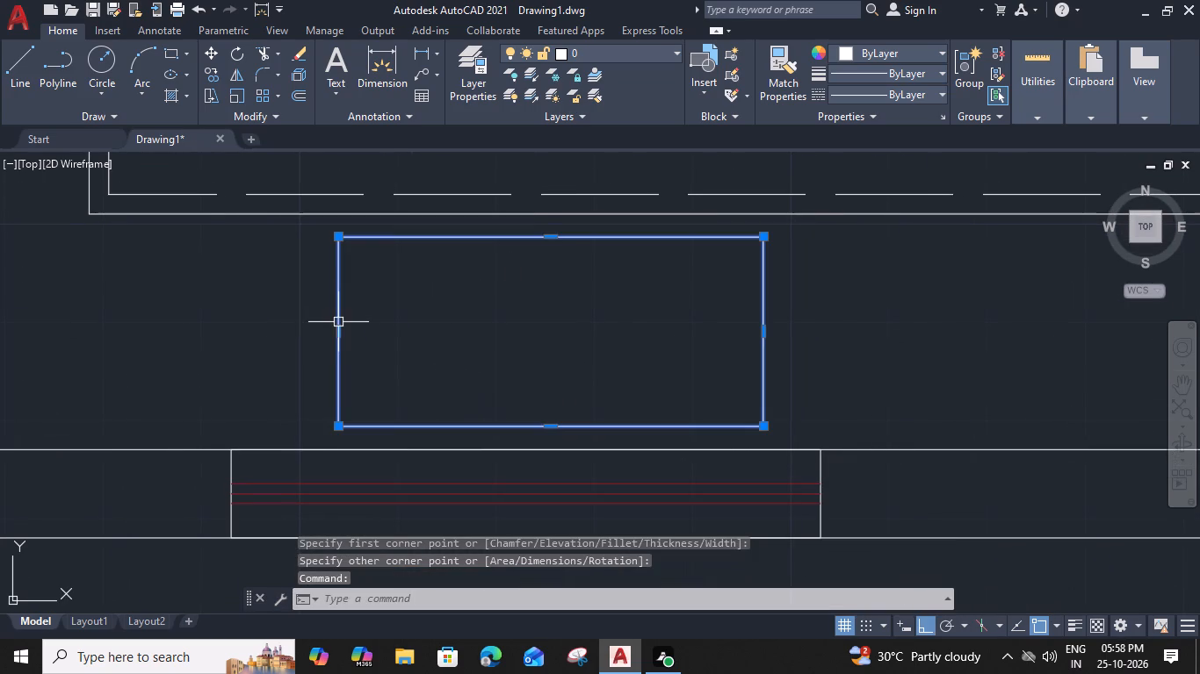
scroll(546, 240, up, 3)
click(556, 226)
middle_drag(556, 206, 551, 265)
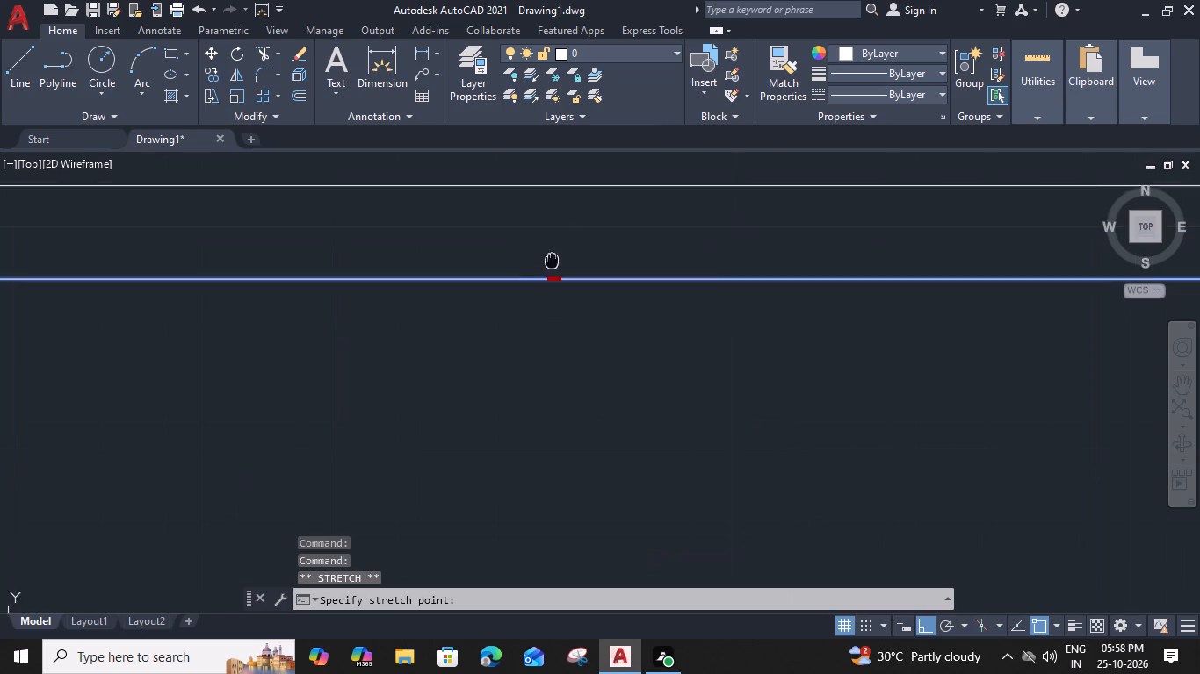
middle_drag(551, 265, 551, 285)
click(553, 261)
Offset the counter rectangle 2" inward.
scroll(553, 261, down, 3)
scroll(572, 405, down, 2)
middle_drag(572, 405, 572, 298)
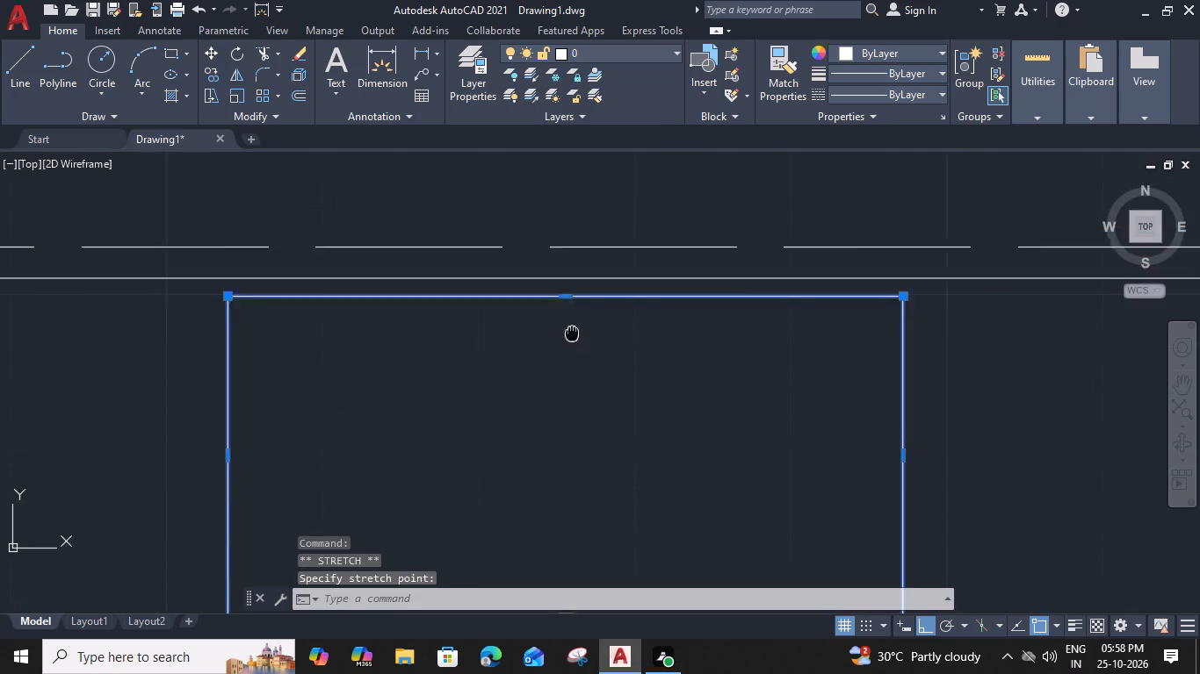
middle_drag(572, 298, 574, 222)
text(O)
key(space)
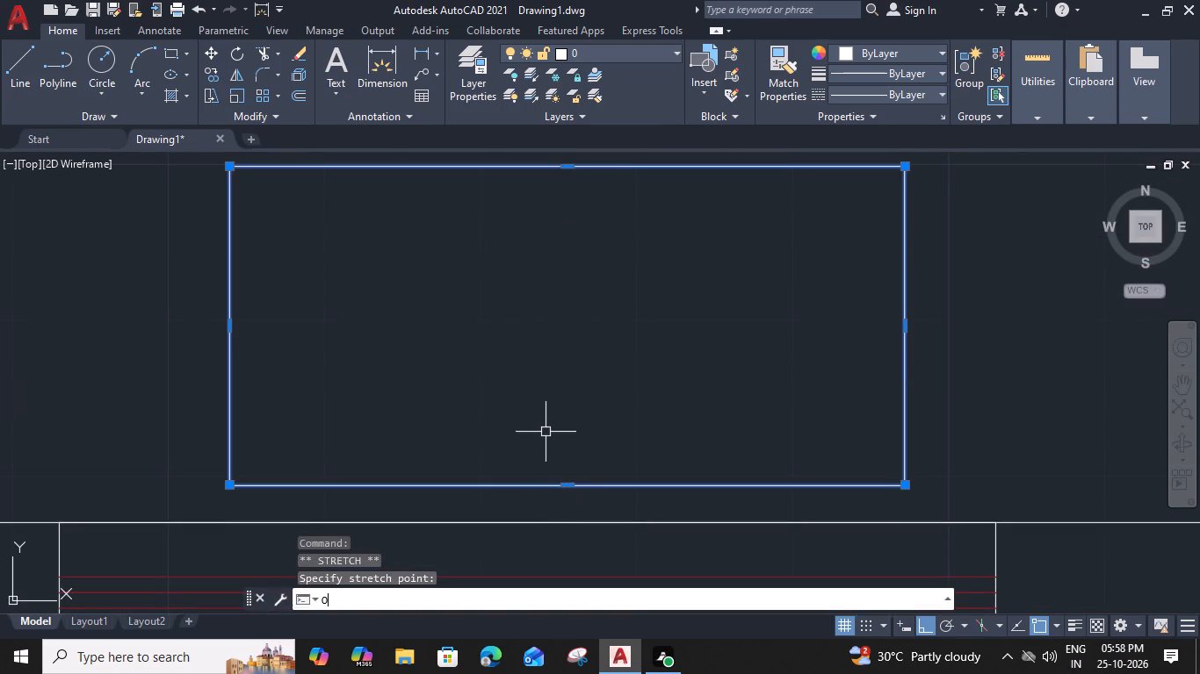
text(2")
key(Return)
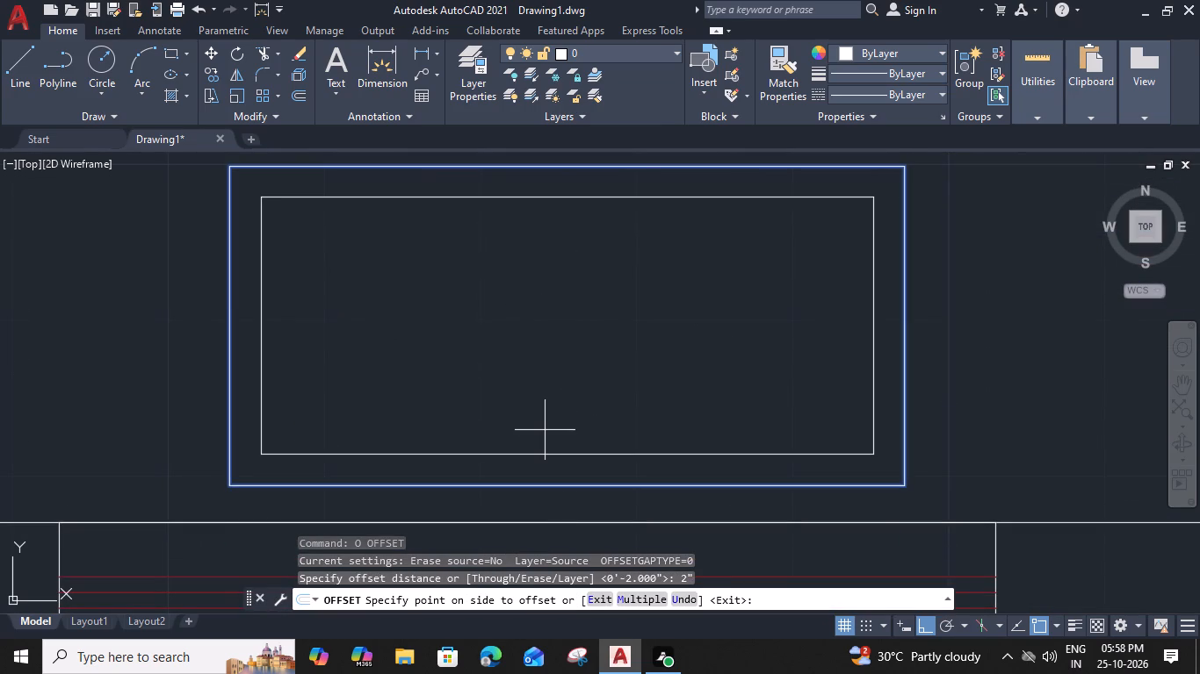
click(542, 428)
key(space)
Draw diagonal lines joining the outer and inner rectangles at the two left corners of the counter fixture.
key(l)
key(space)
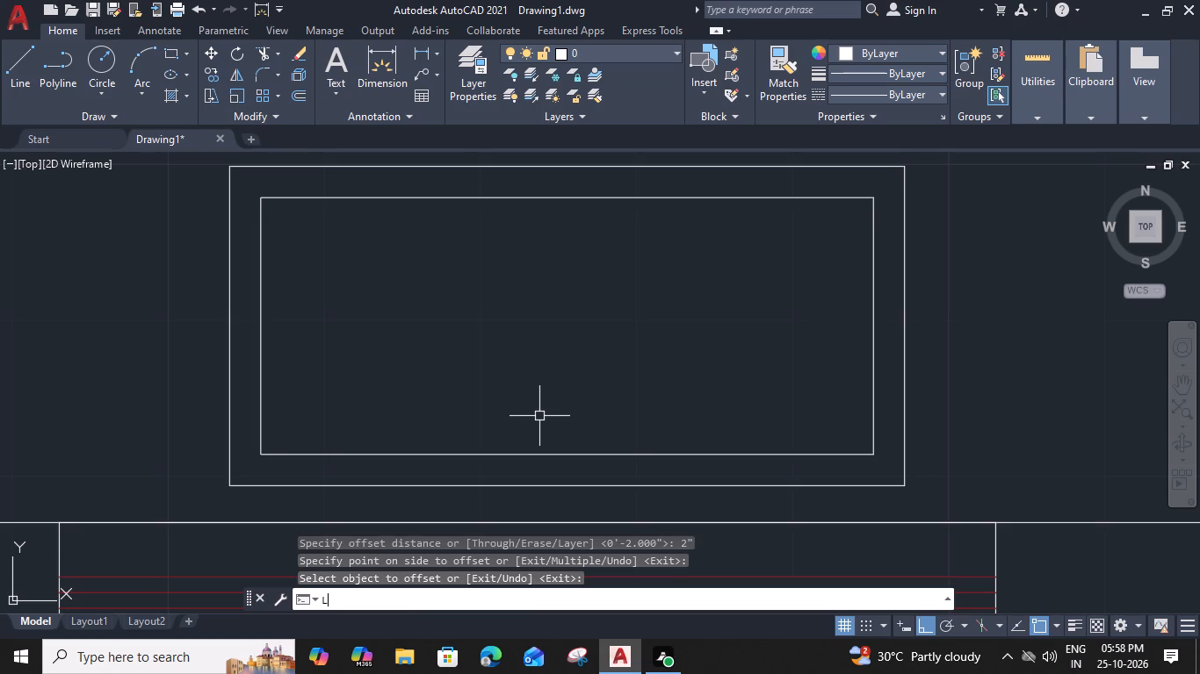
click(234, 484)
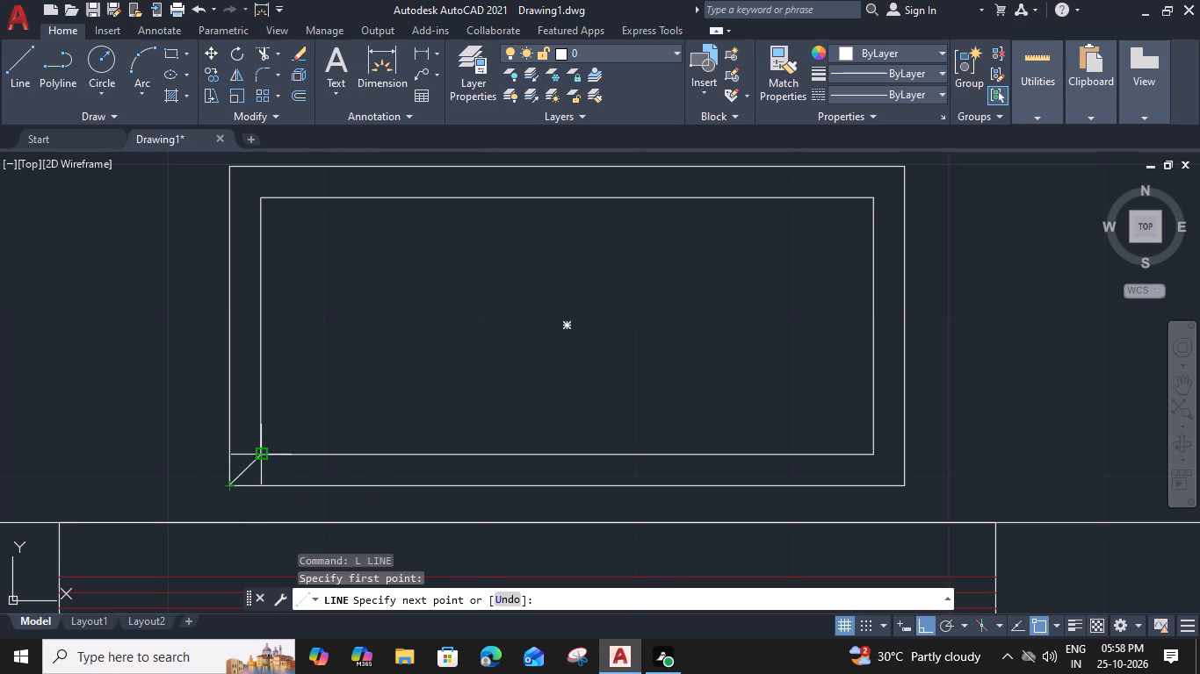
click(261, 455)
key(space)
key(space)
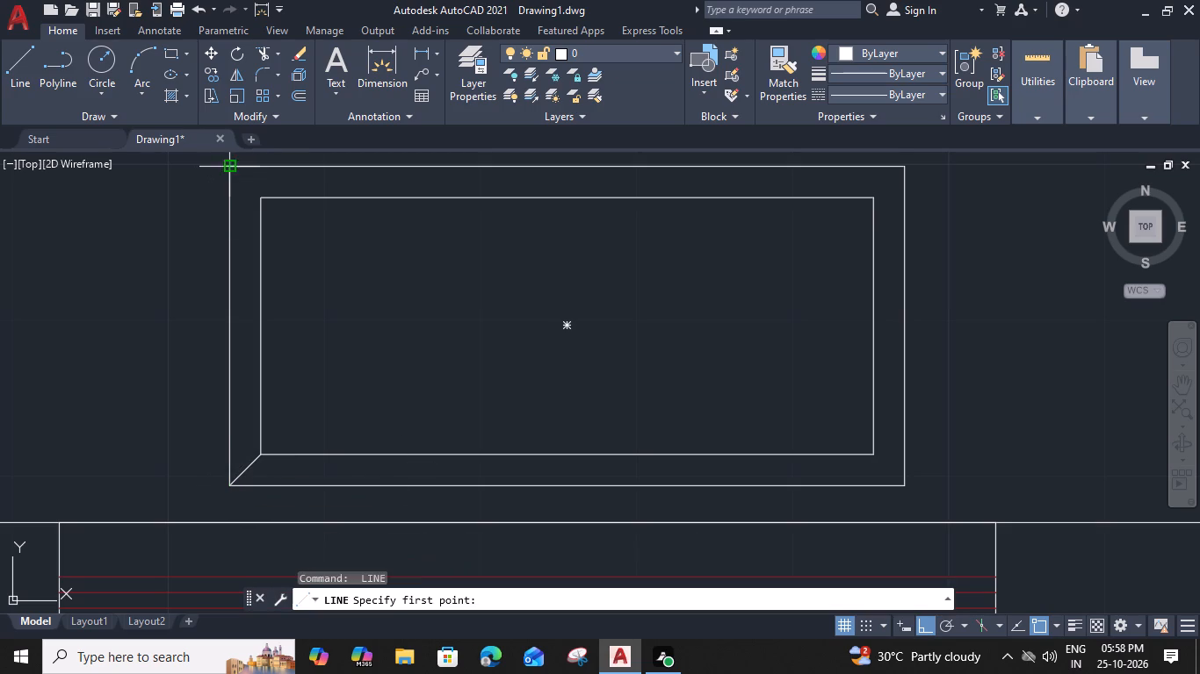
click(230, 169)
click(263, 202)
key(space)
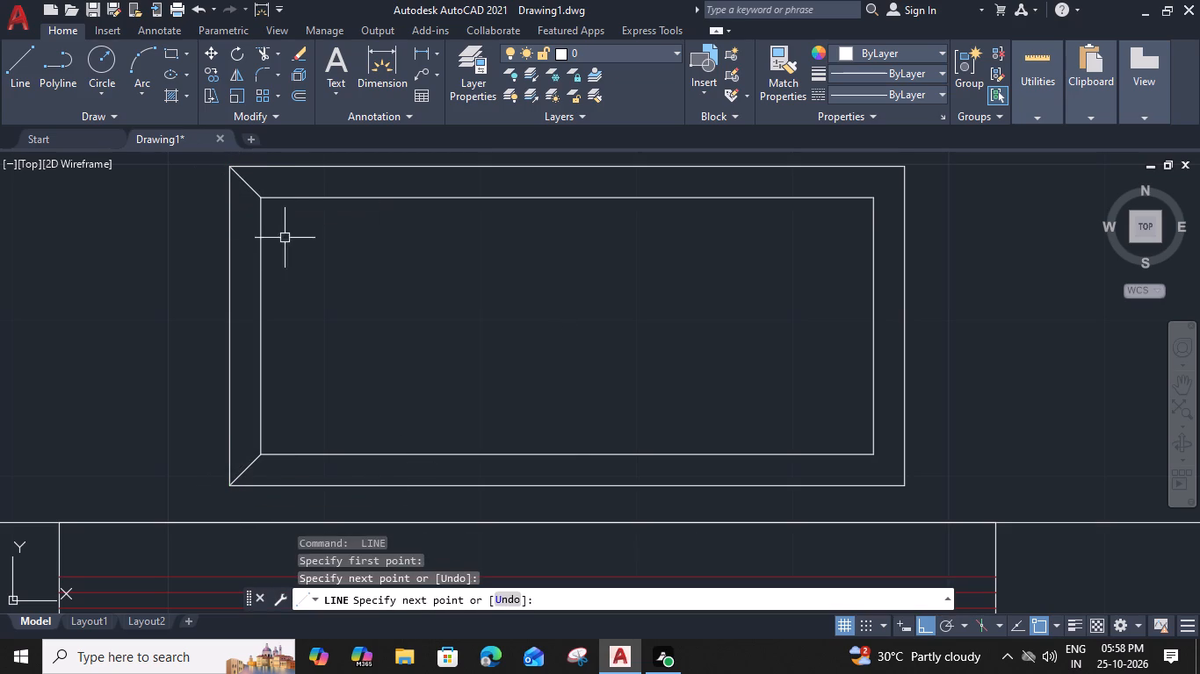
Draw diagonal lines joining the inner and outer rectangles at the two right corners of the counter fixture.
key(space)
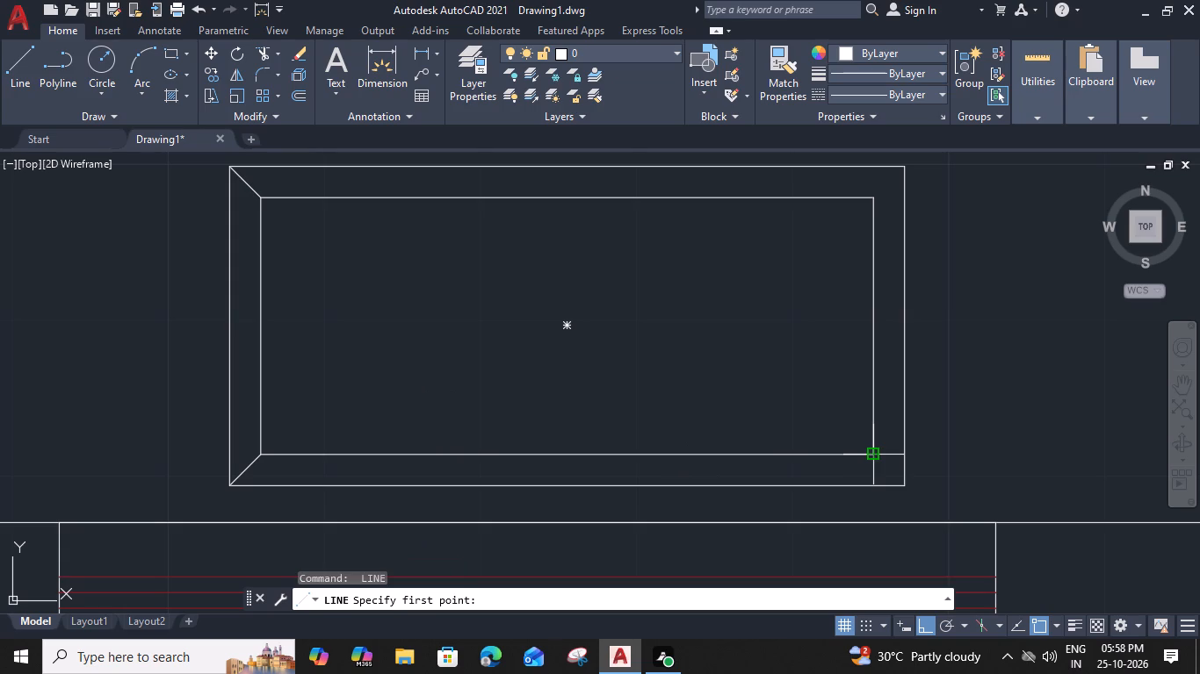
click(875, 457)
click(904, 487)
key(space)
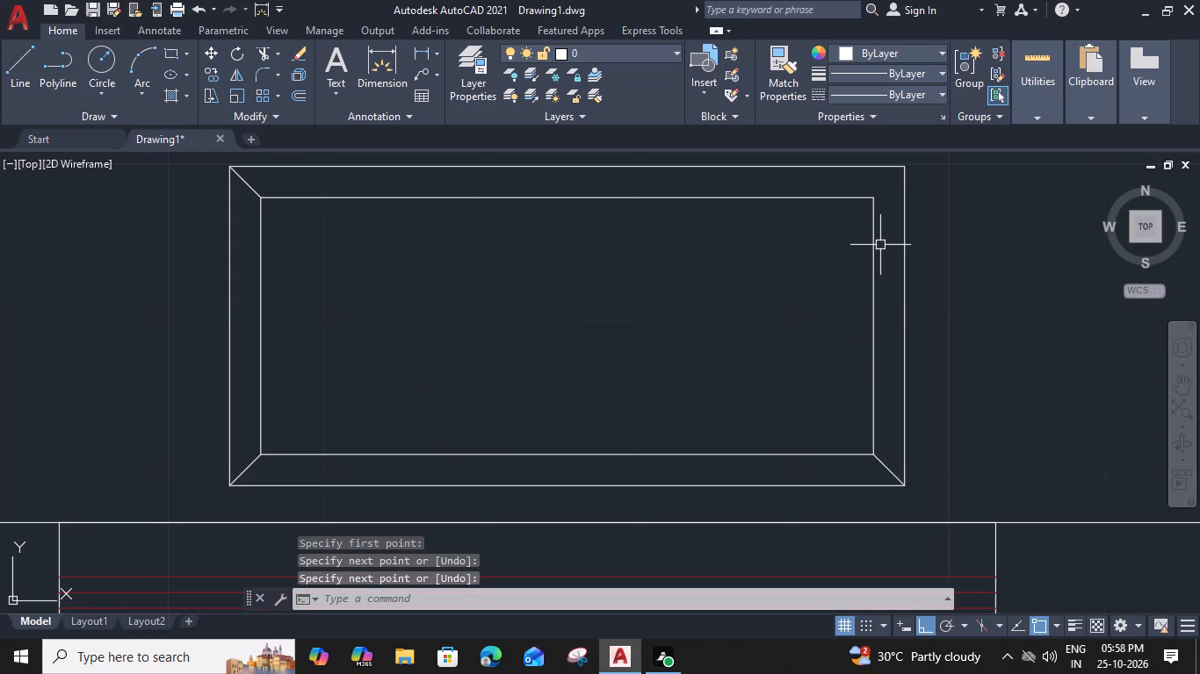
key(space)
click(873, 196)
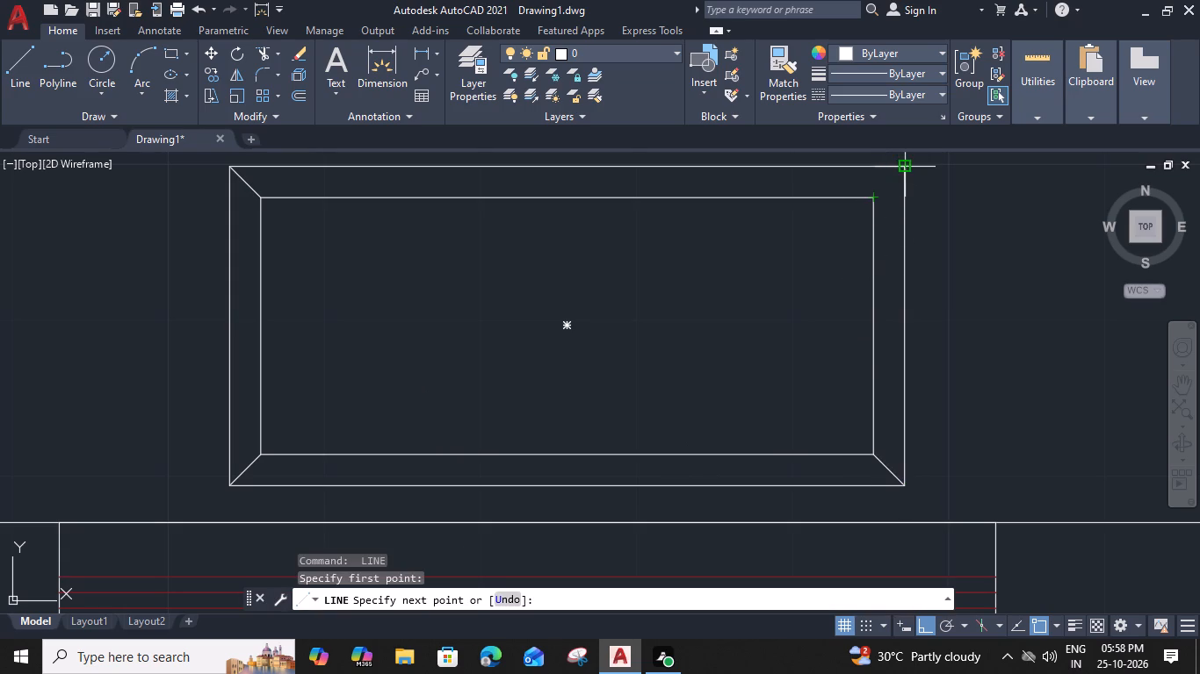
click(908, 169)
key(space)
Draw a circle in the left half of the fixture's inner rectangle, spanning over half its height.
middle_drag(410, 379, 435, 391)
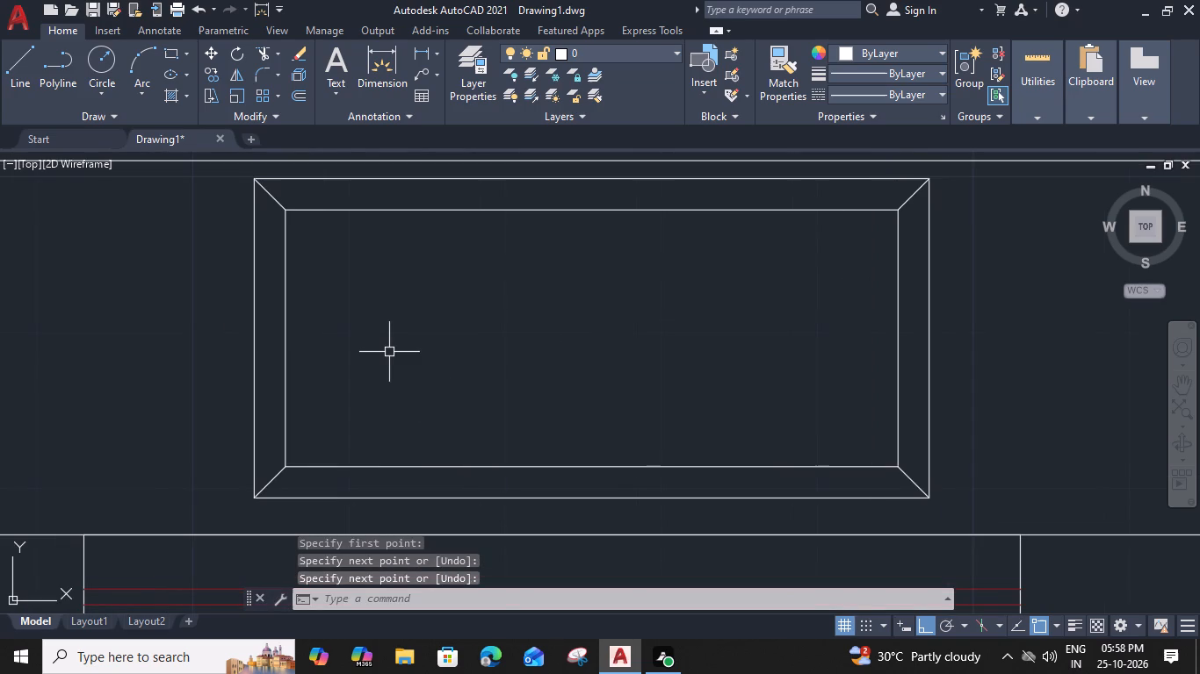
text(C)
key(space)
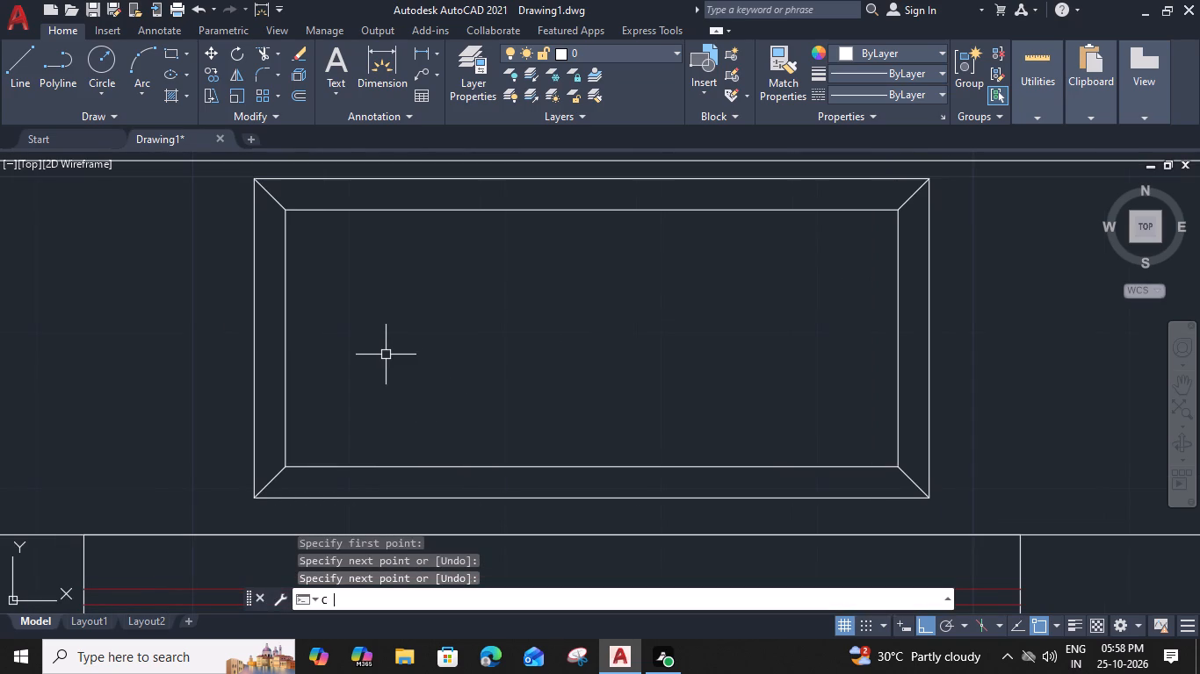
click(439, 324)
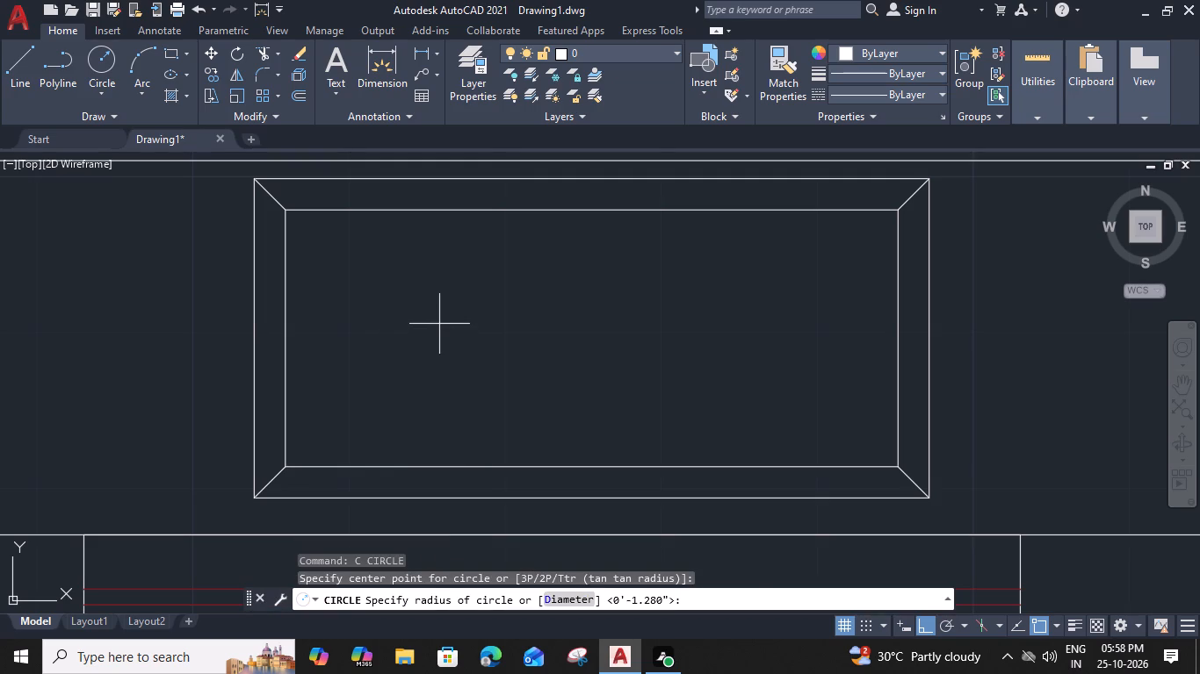
click(518, 364)
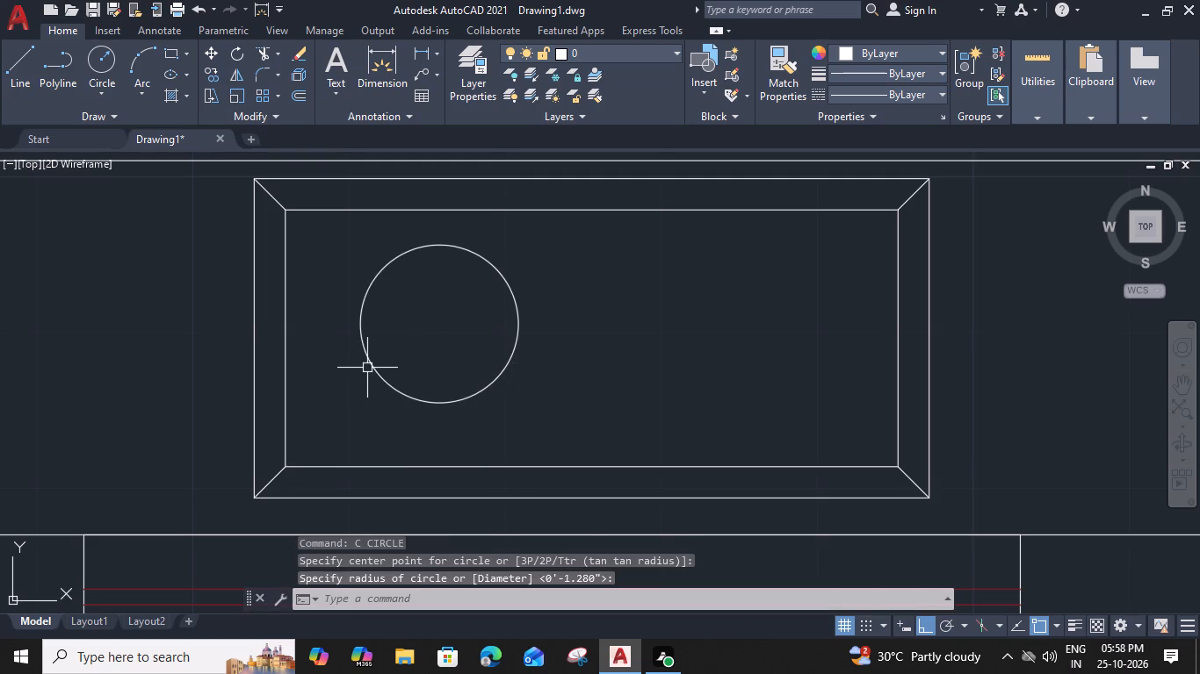
Move the circle slightly left towards the inner rectangle's left edge, and about 0.95" down.
click(367, 368)
key(m)
key(space)
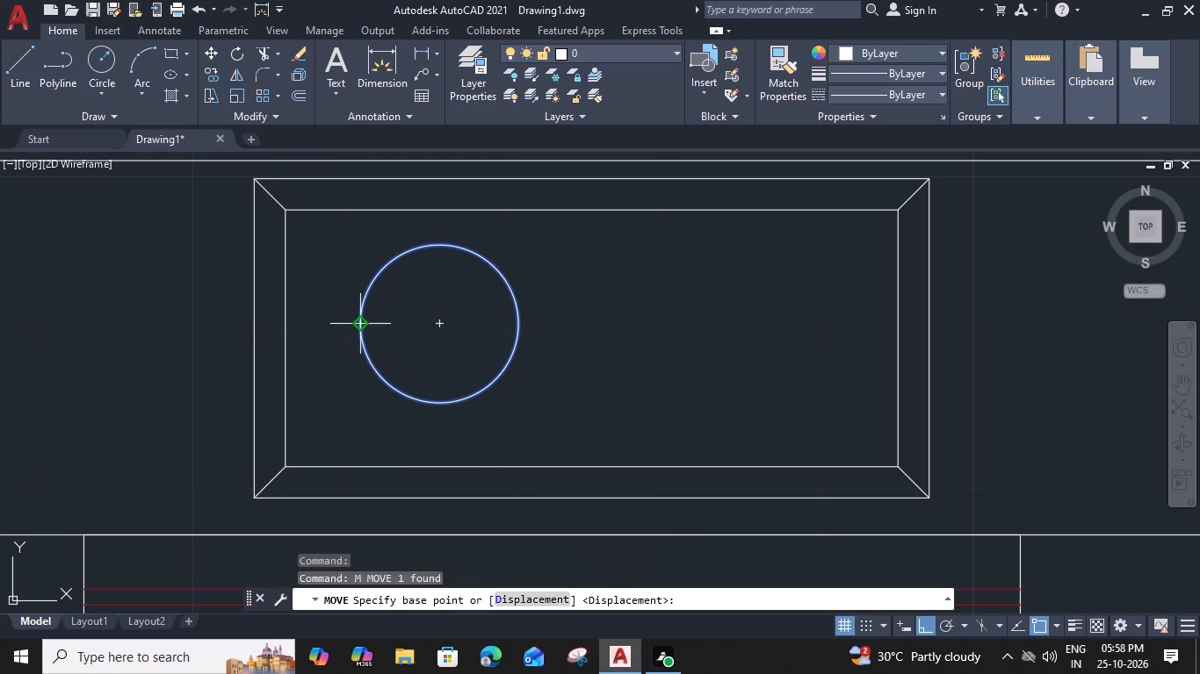
click(358, 326)
click(329, 329)
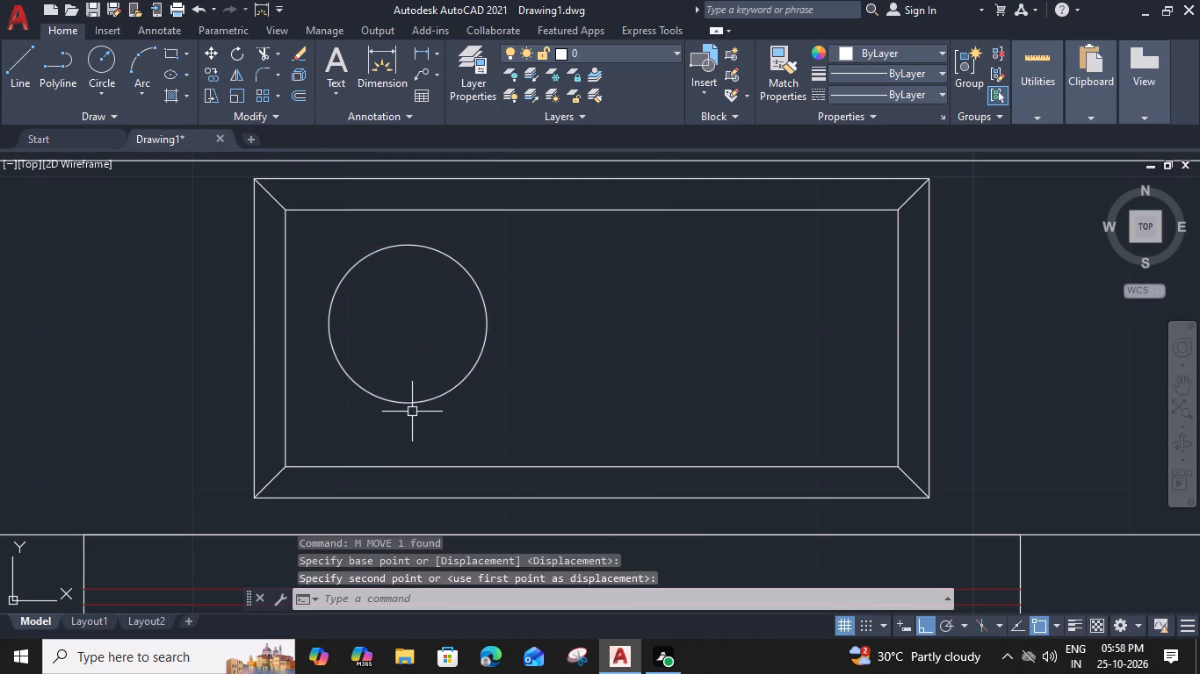
click(408, 404)
text(M)
key(space)
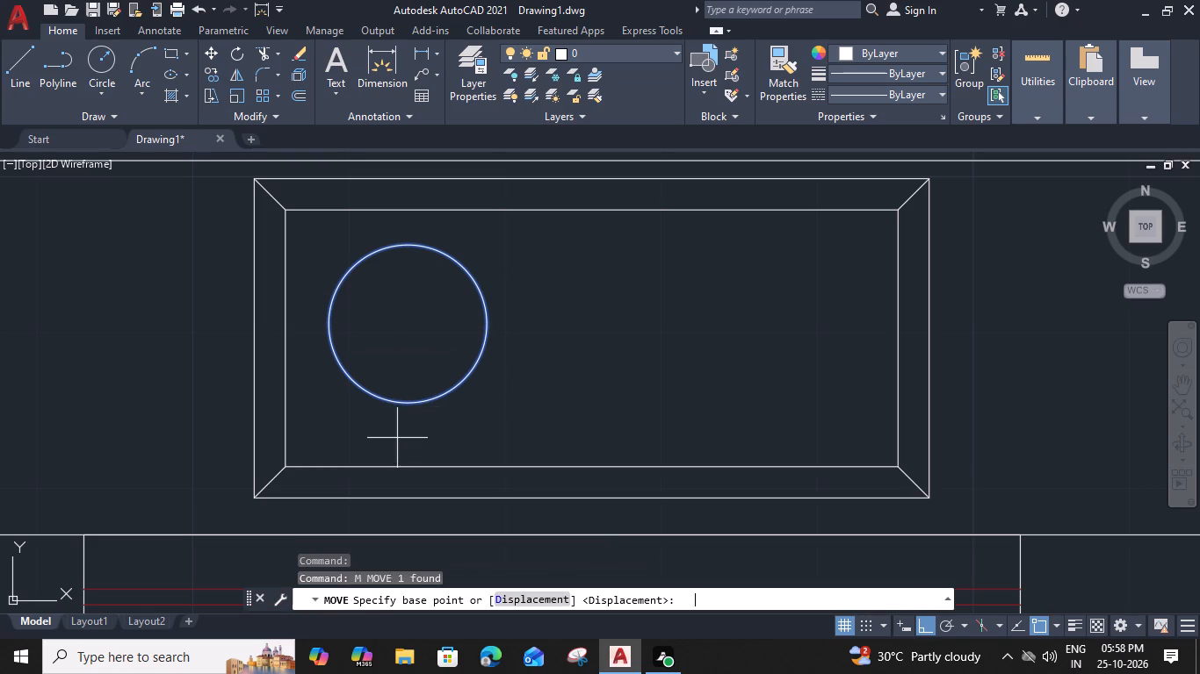
click(408, 402)
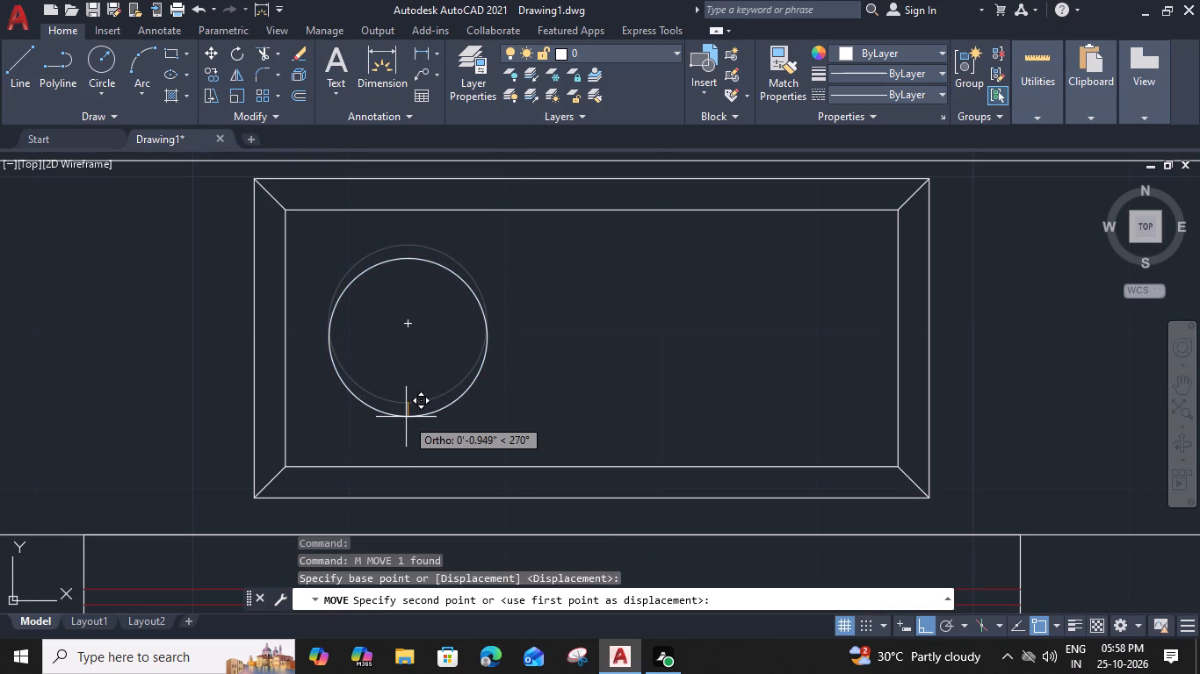
click(406, 415)
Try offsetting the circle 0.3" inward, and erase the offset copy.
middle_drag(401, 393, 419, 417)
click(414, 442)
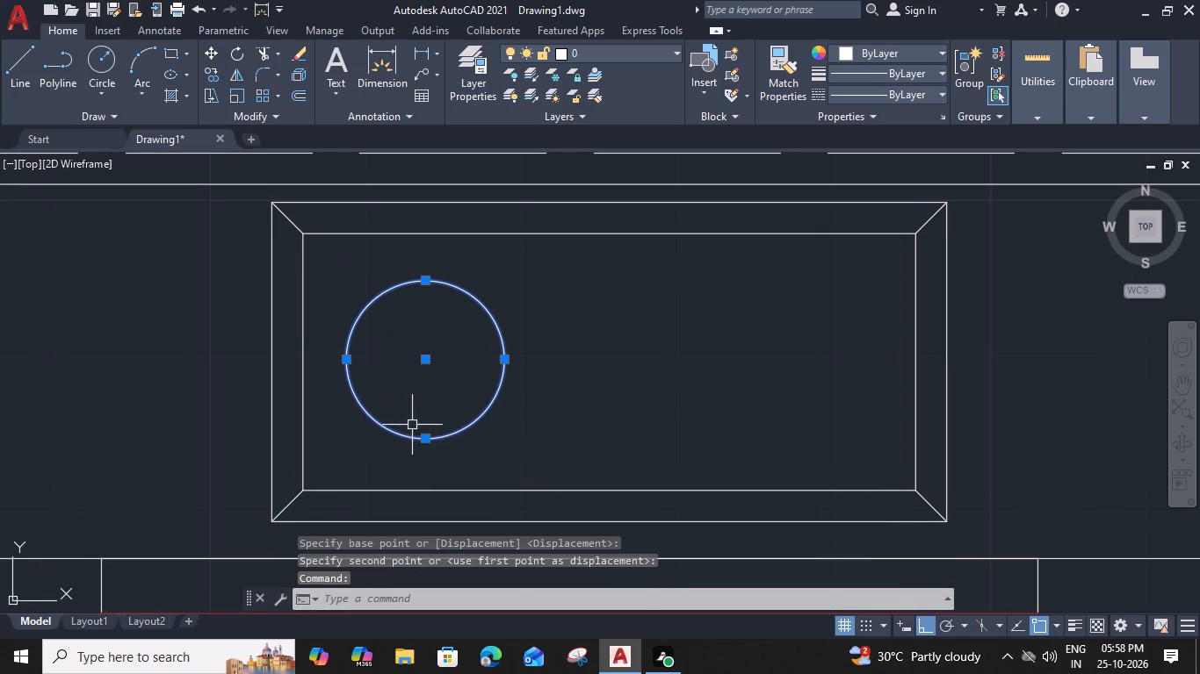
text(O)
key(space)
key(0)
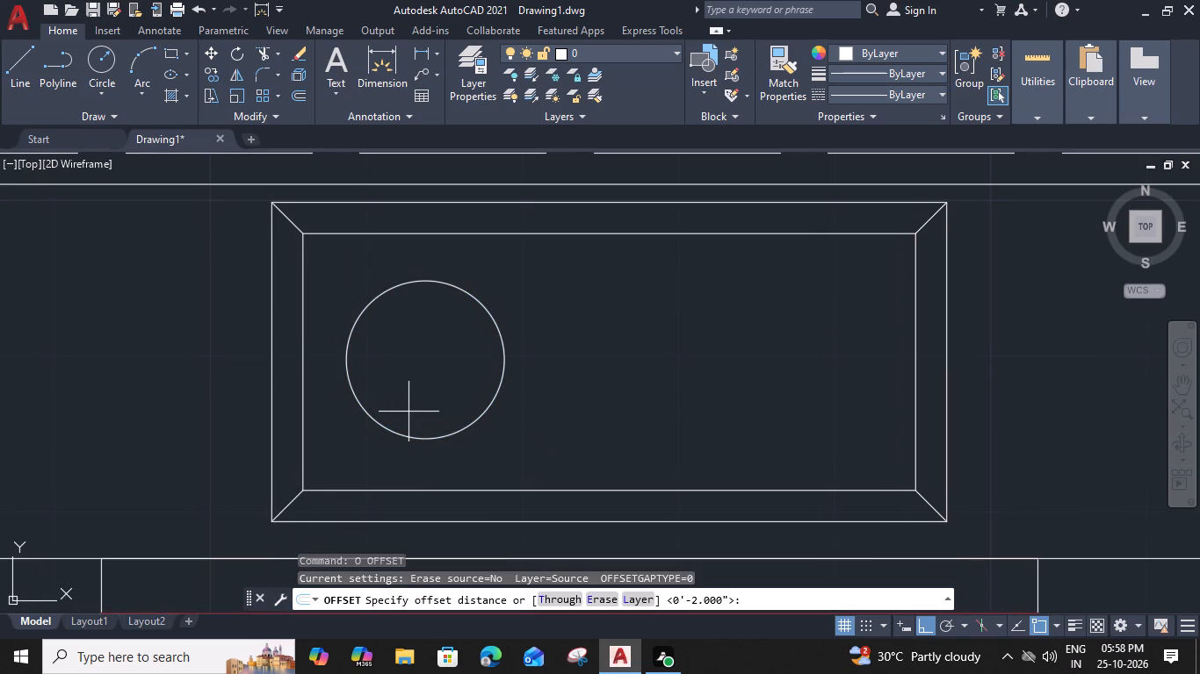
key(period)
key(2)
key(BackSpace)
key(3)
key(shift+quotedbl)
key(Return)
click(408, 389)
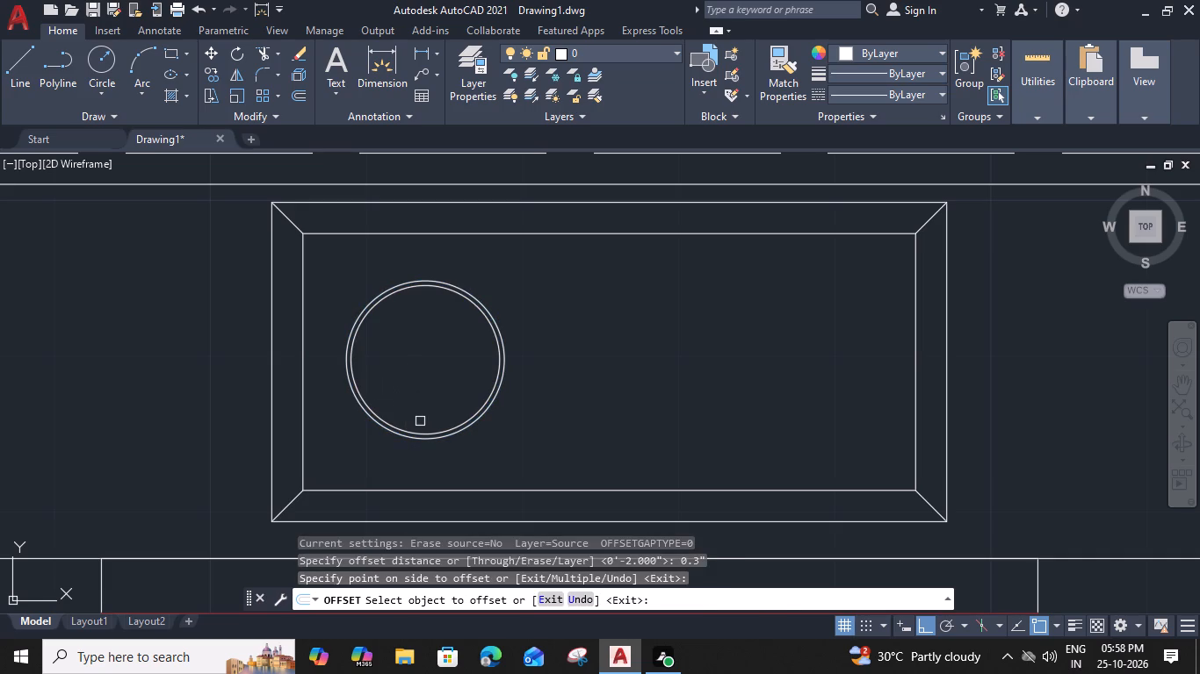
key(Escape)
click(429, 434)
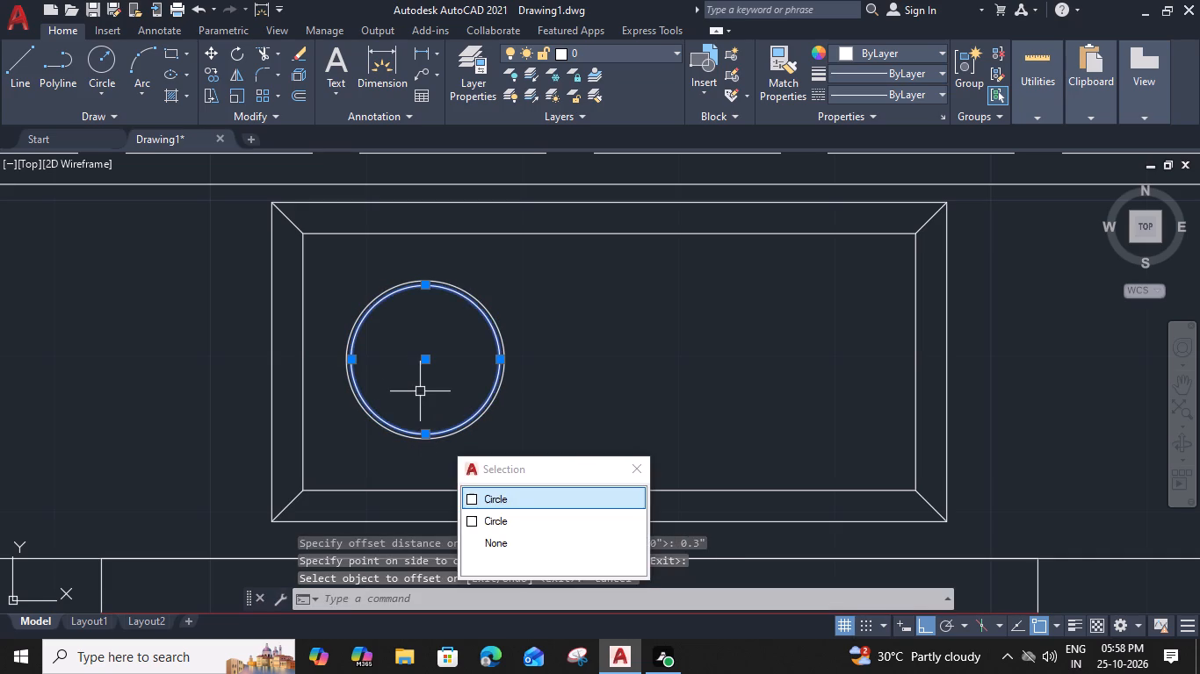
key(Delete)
Offset the circle inward four times at 1" spacing to make concentric rings.
click(419, 439)
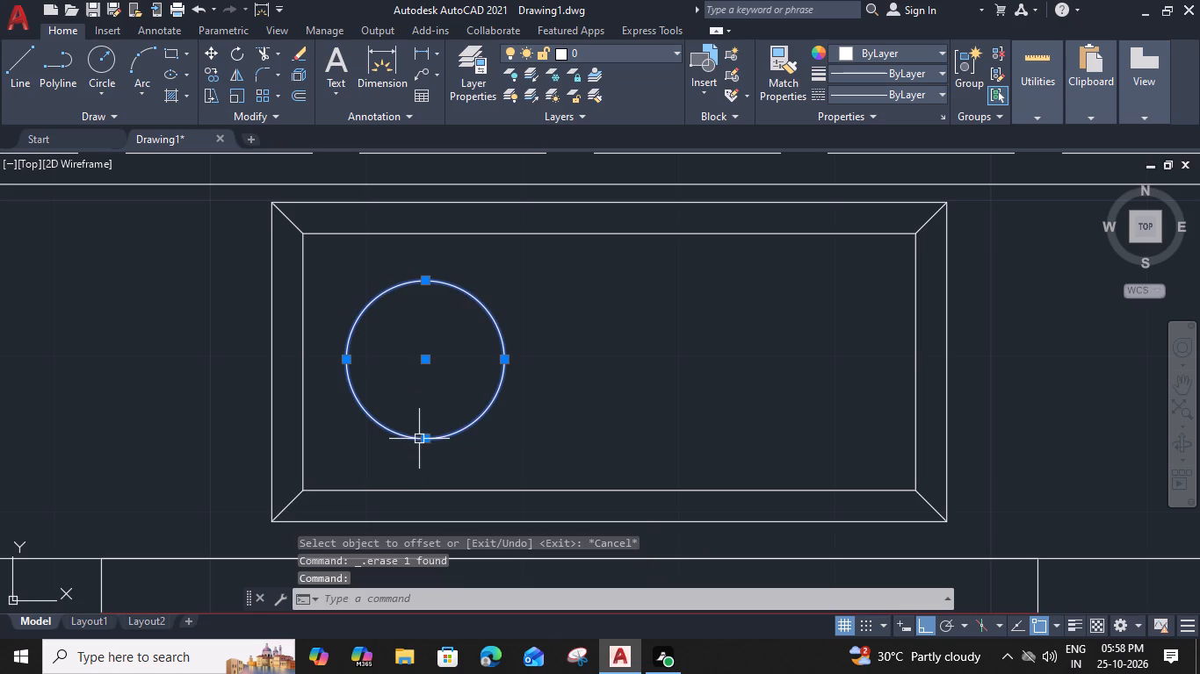
key(o)
key(space)
key(1)
key(shift+quotedbl)
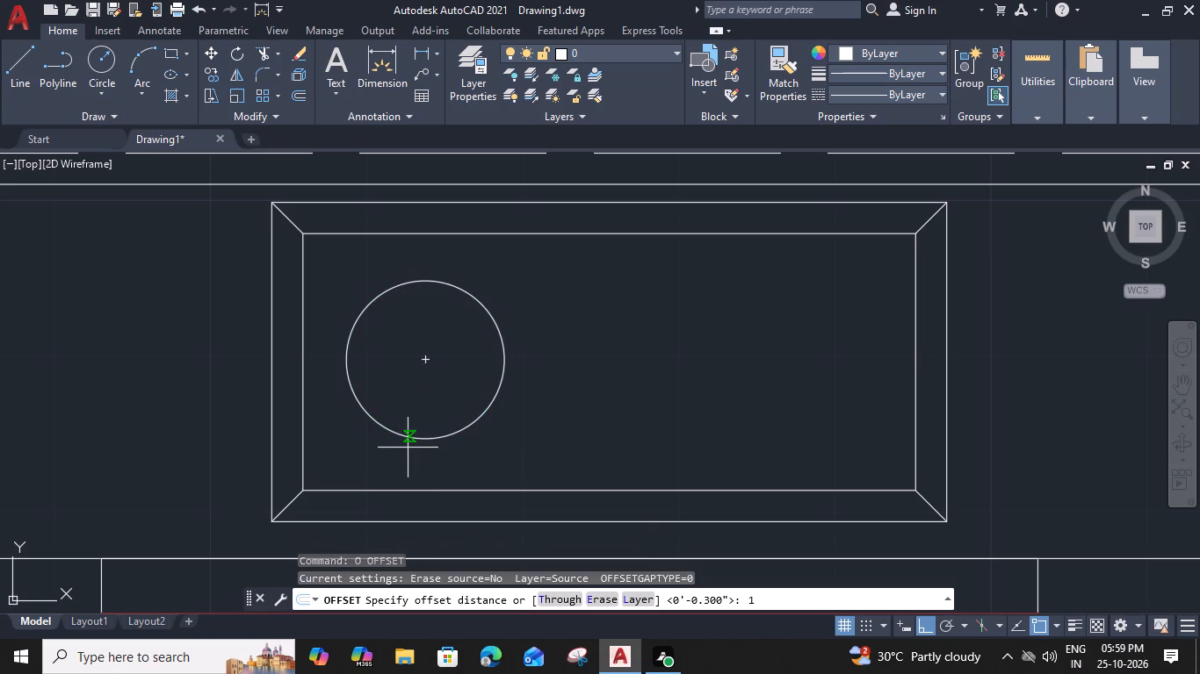
key(Return)
click(408, 375)
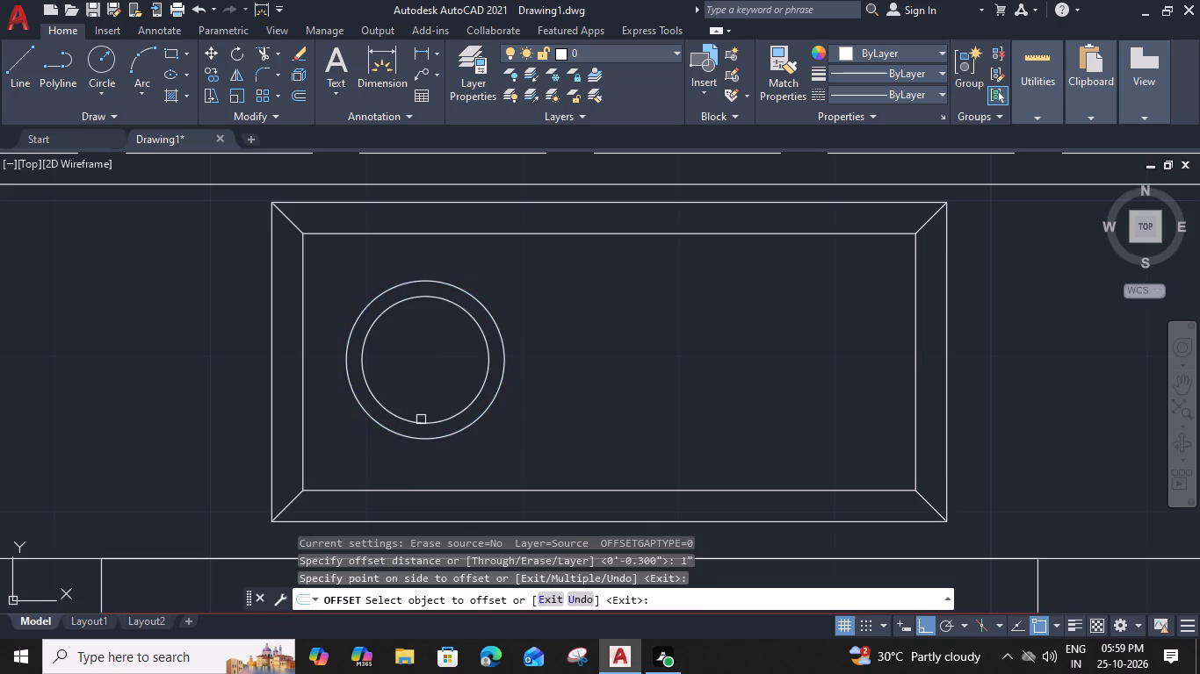
click(421, 419)
click(419, 381)
drag(423, 406, 423, 394)
click(423, 366)
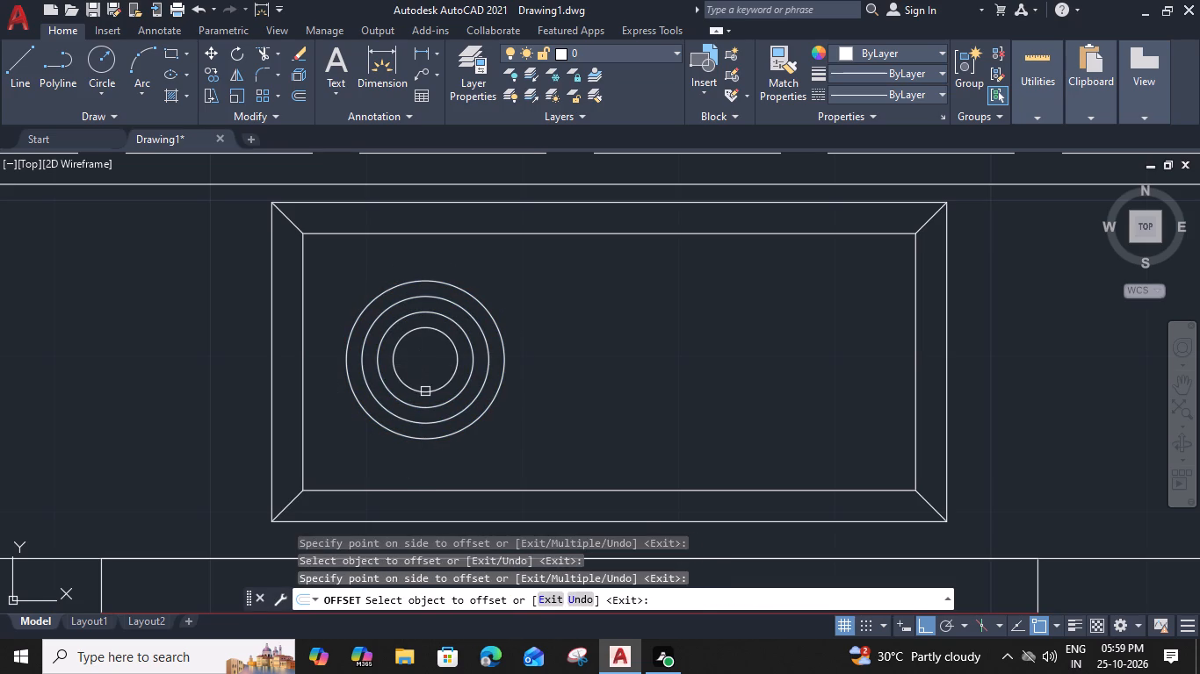
click(425, 391)
click(425, 369)
key(Escape)
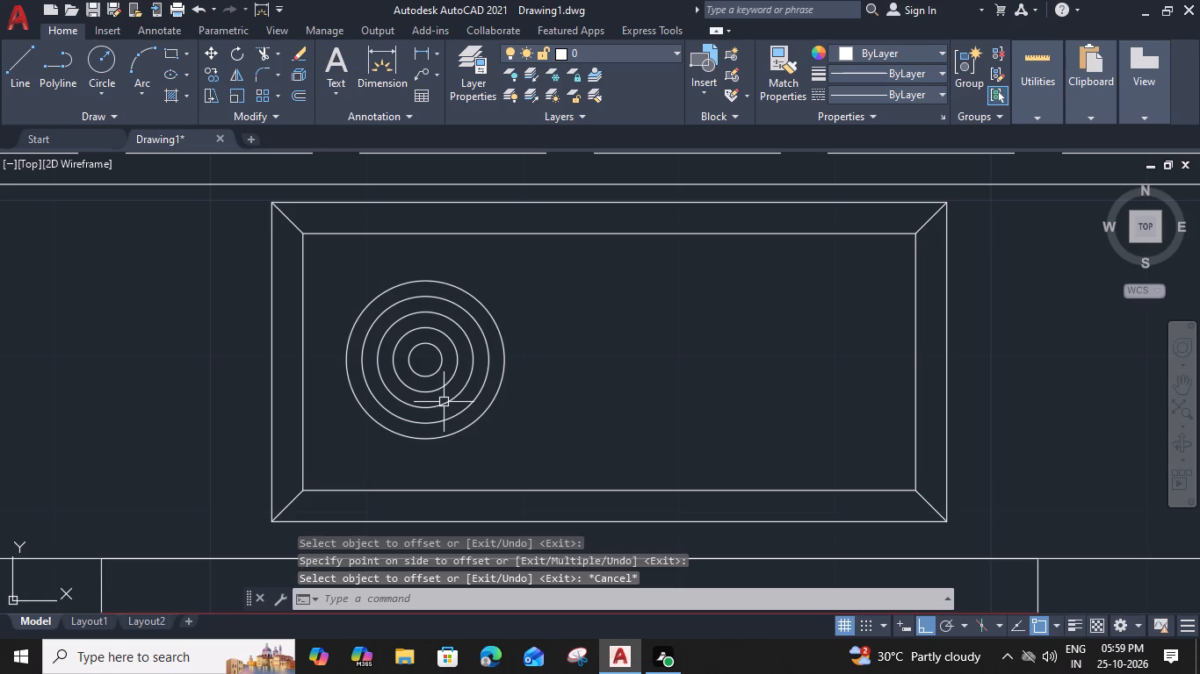
Erase the middle one of the five concentric circles.
click(444, 402)
key(Delete)
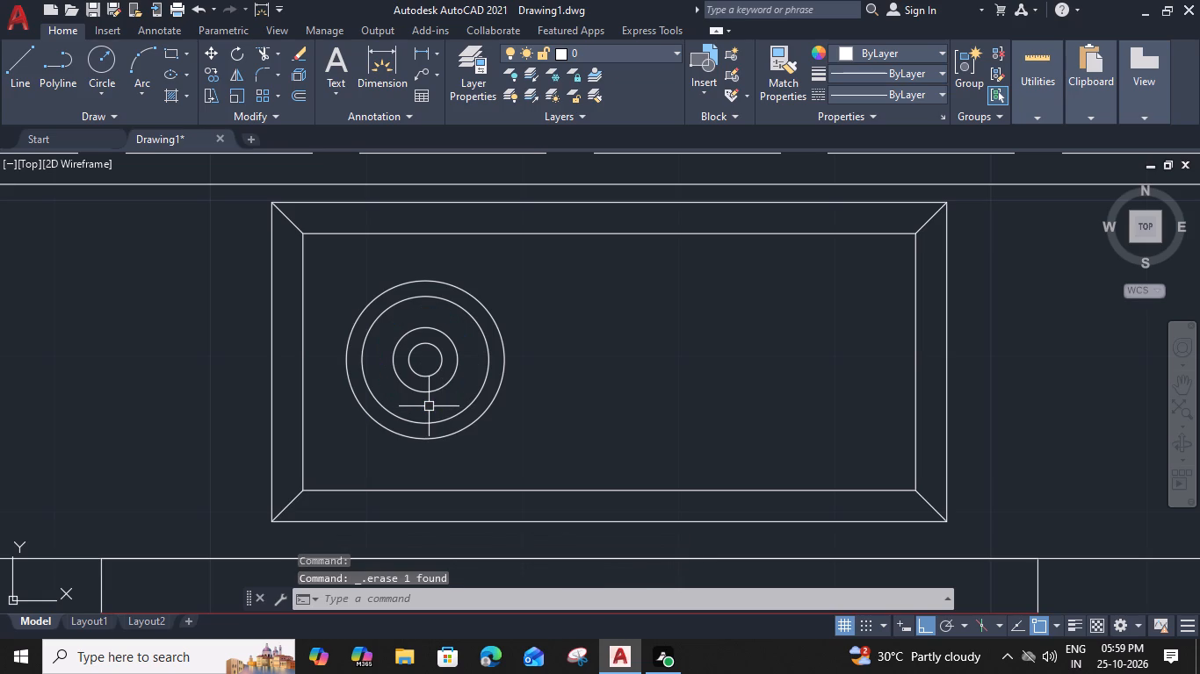
Draw a vertical and a horizontal line across the outer circle through the rings' centre.
text(L)
key(space)
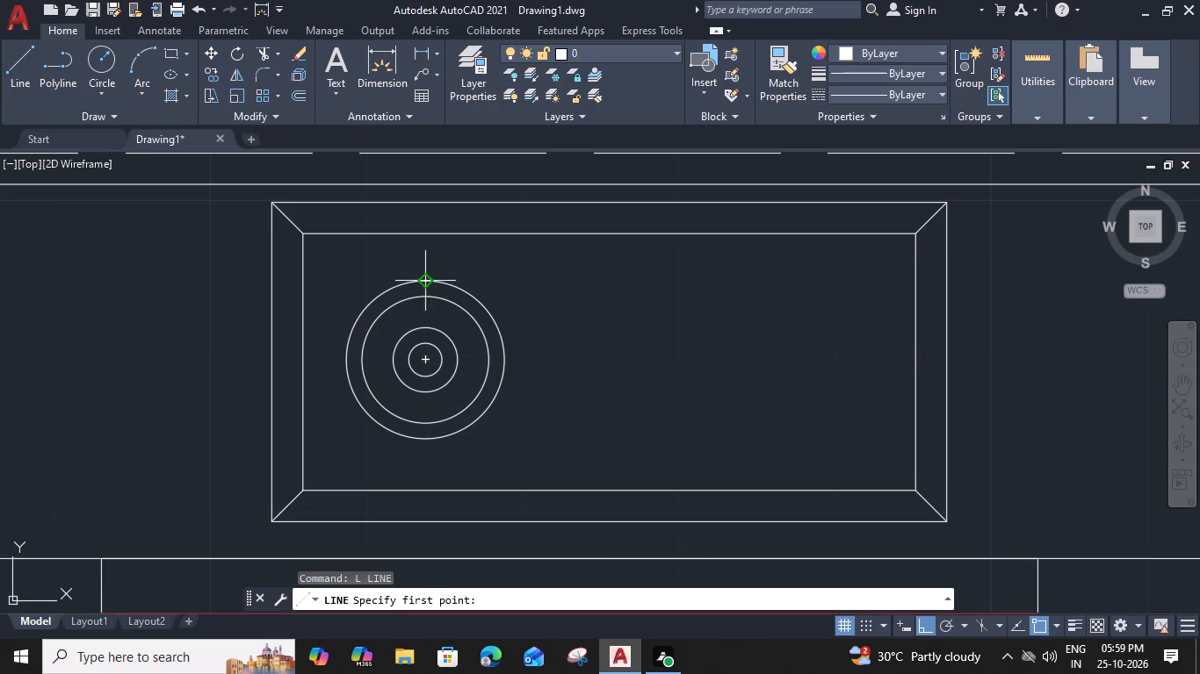
click(425, 280)
click(425, 441)
key(space)
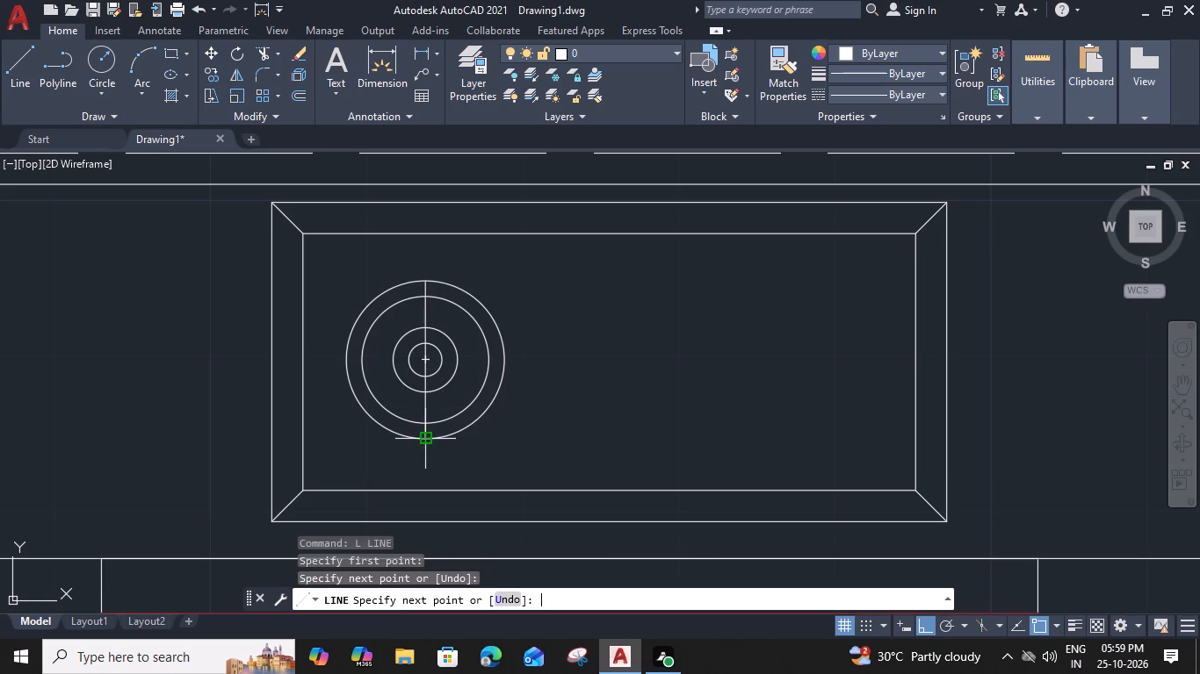
key(space)
click(351, 358)
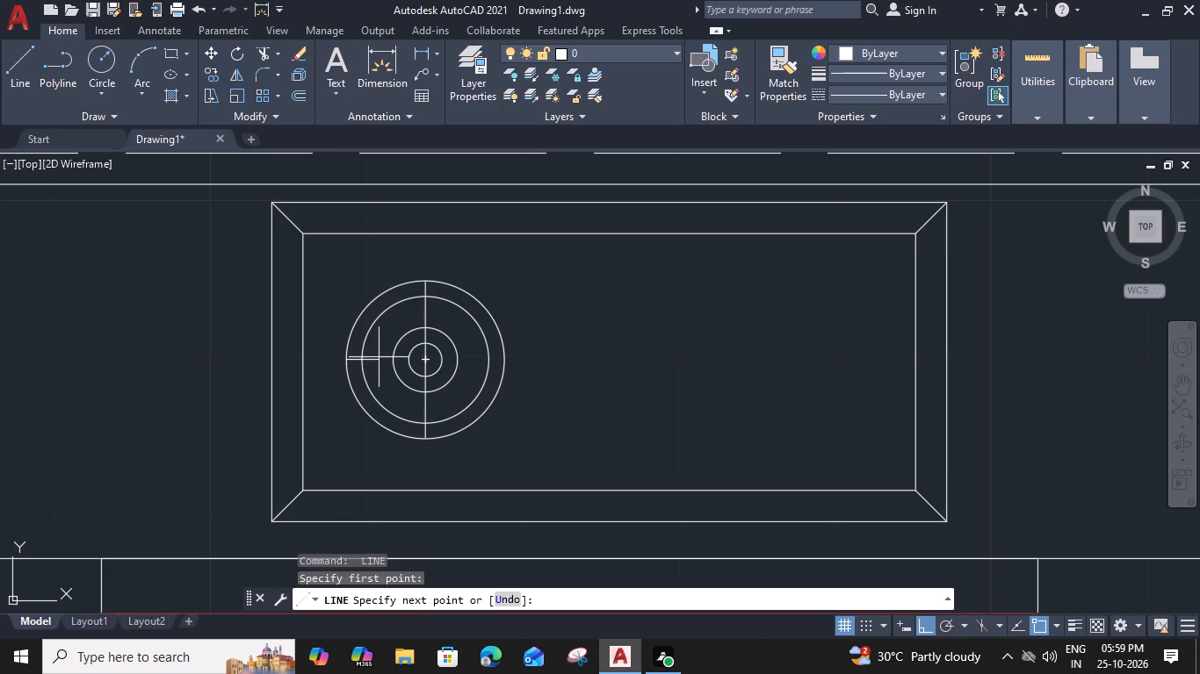
click(508, 359)
key(space)
Draw two crossing diagonal lines through the burner's centre, ending on its outer circle.
key(space)
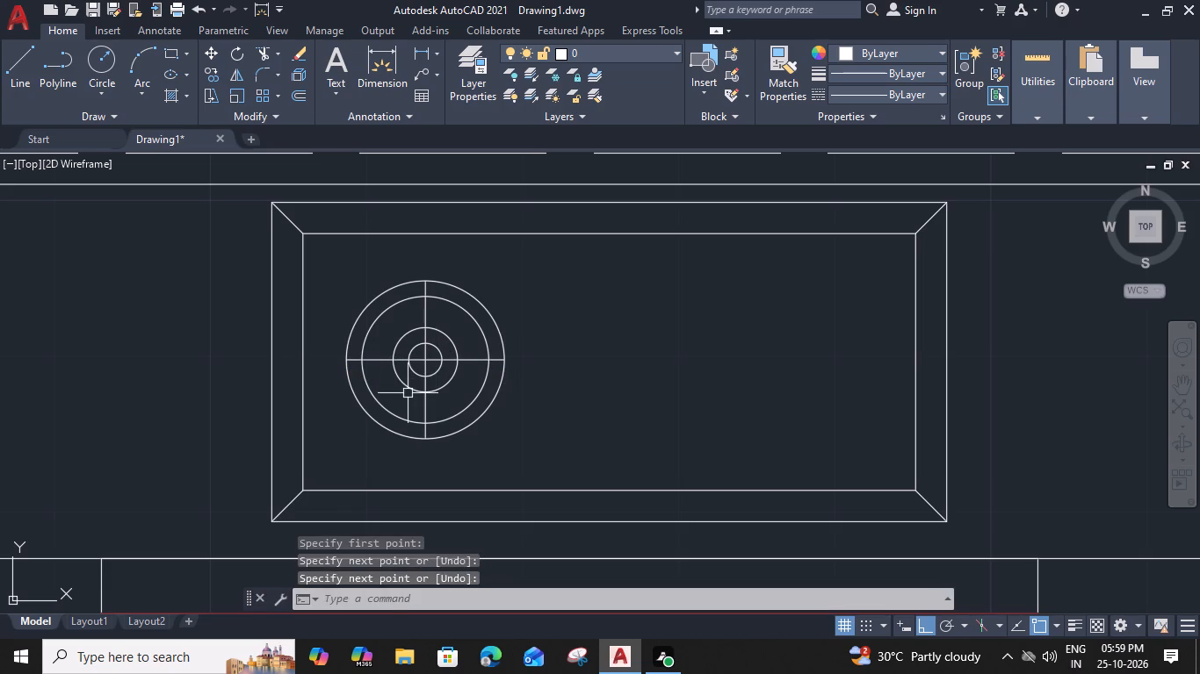
click(370, 417)
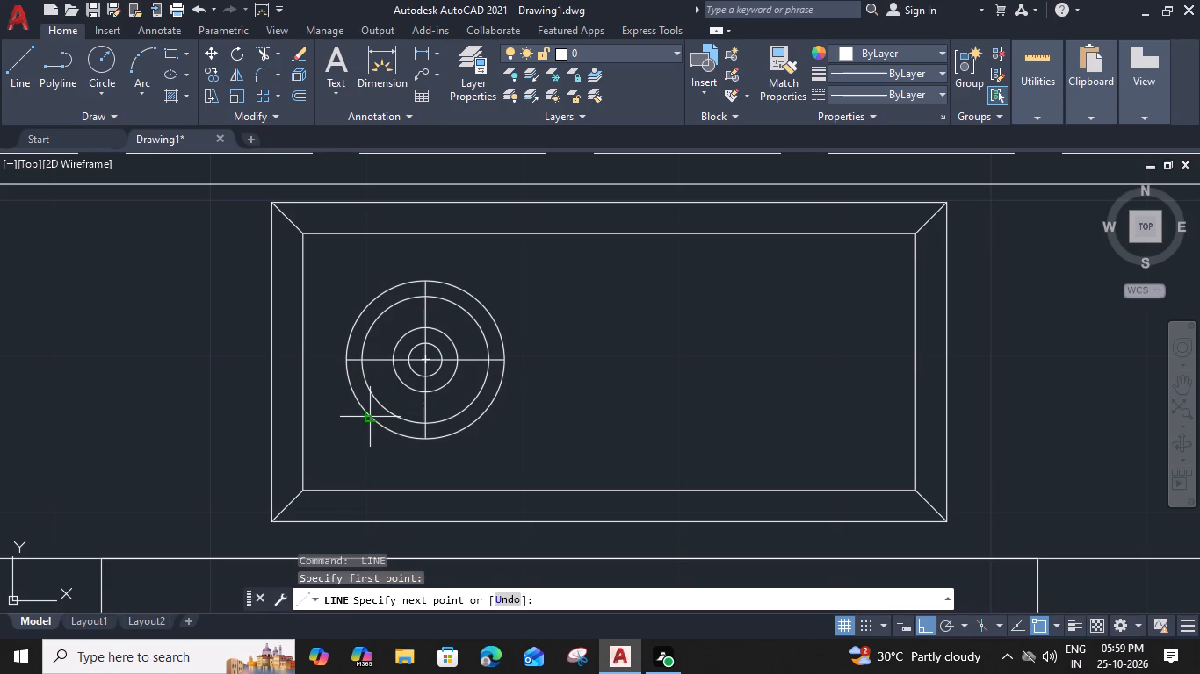
click(484, 305)
key(space)
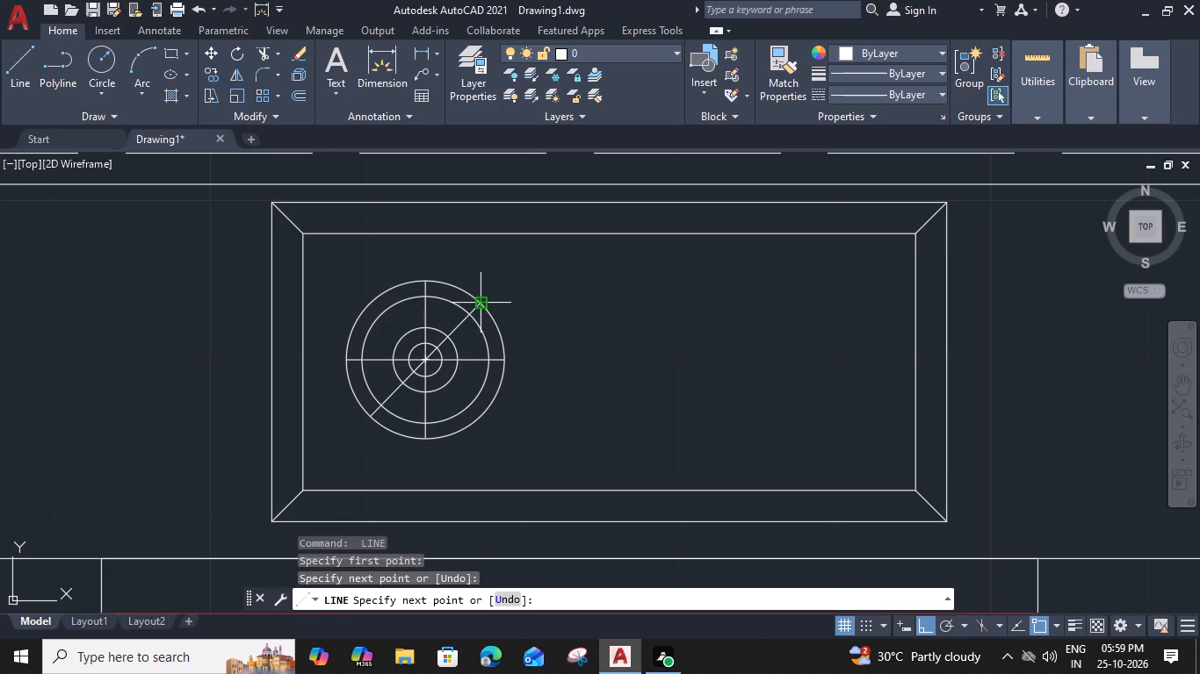
key(space)
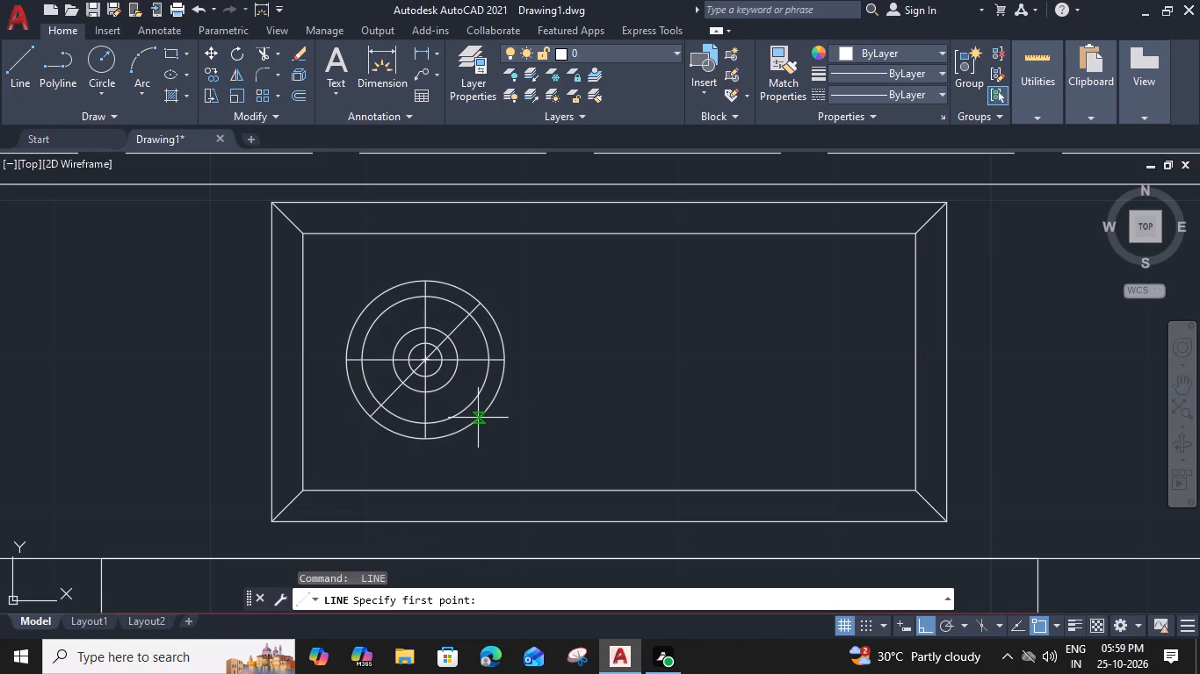
click(485, 412)
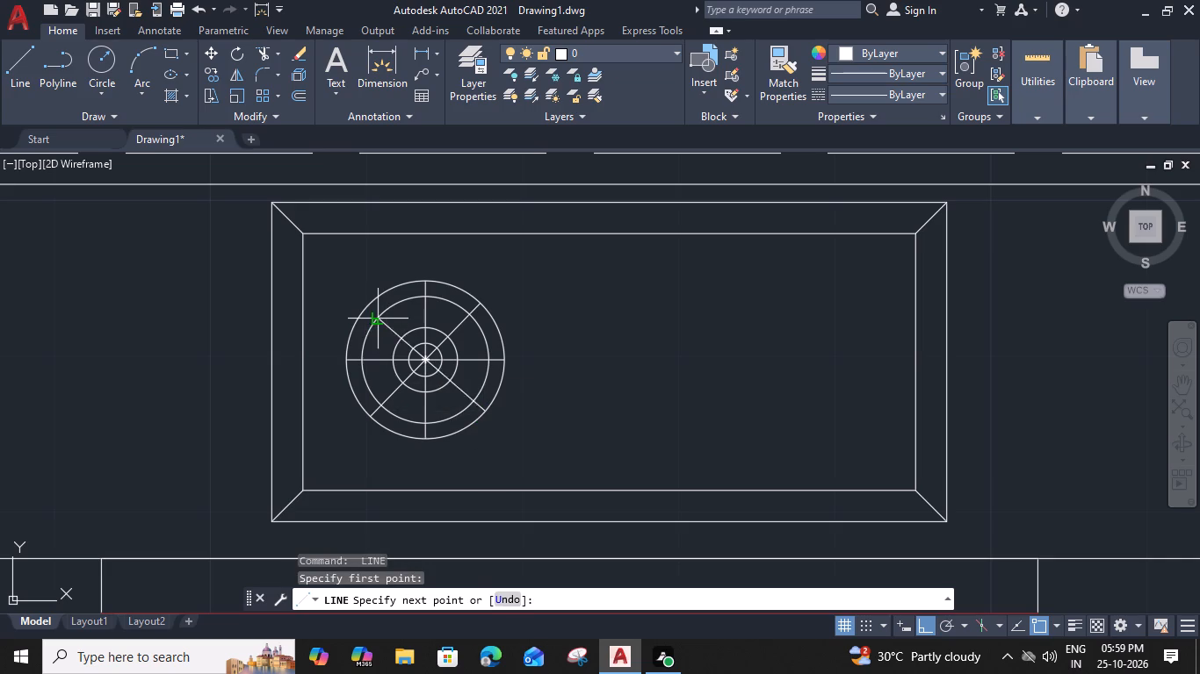
click(361, 310)
key(space)
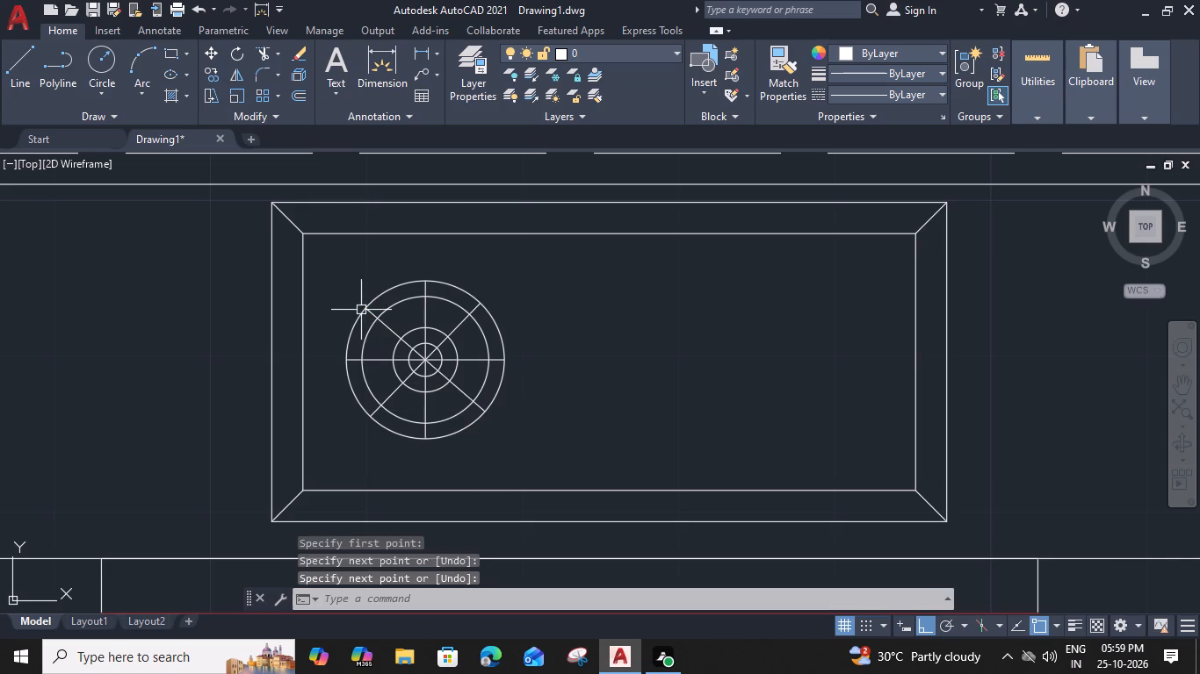
Group the burner's four circles and four crossing lines into one object.
drag(513, 275, 500, 289)
click(339, 458)
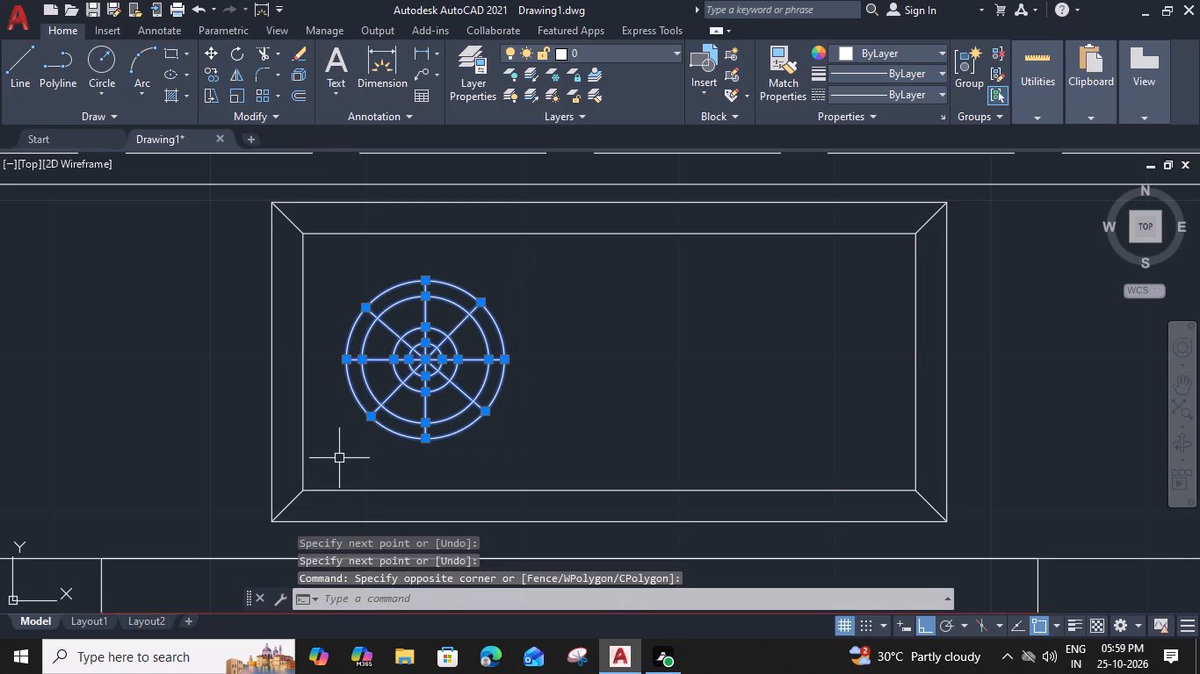
text(G)
key(space)
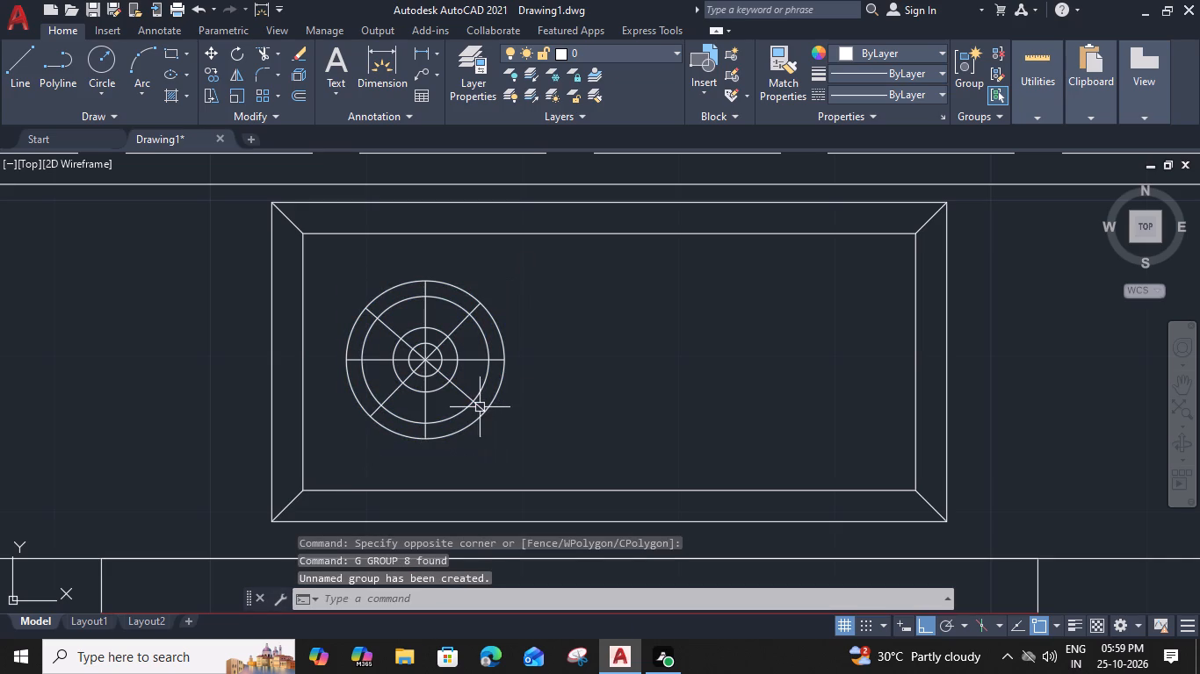
Mirror the burner group about the stove's vertical centreline, keeping the original.
click(480, 407)
text(MI)
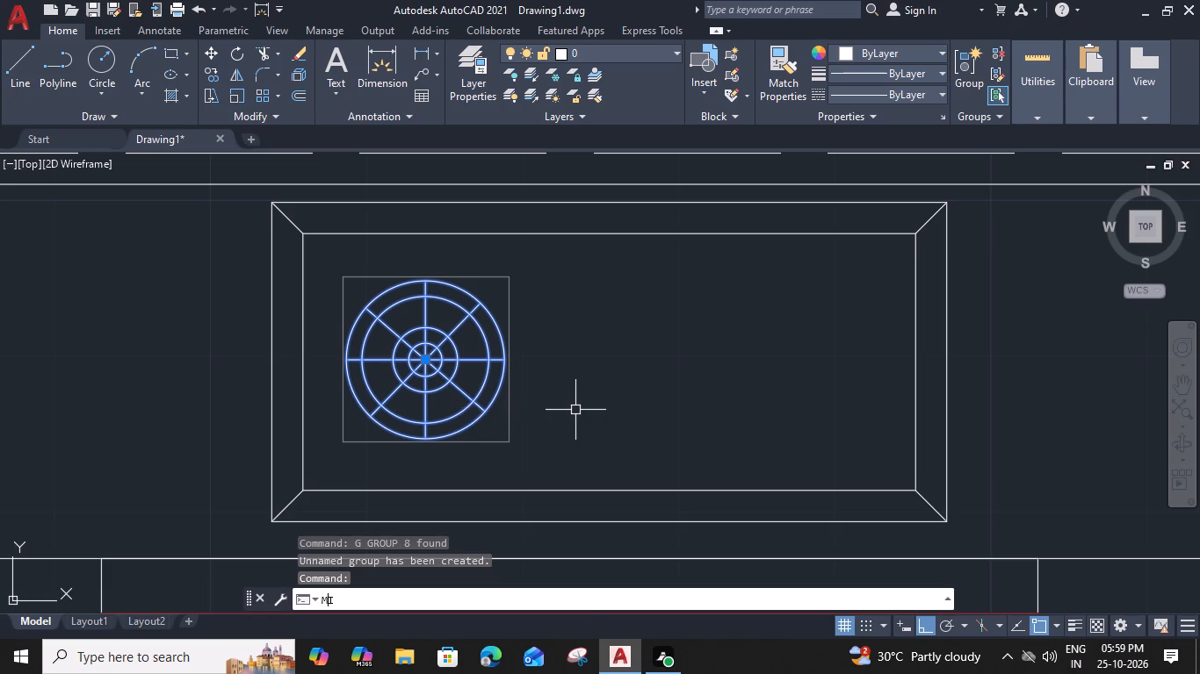
key(space)
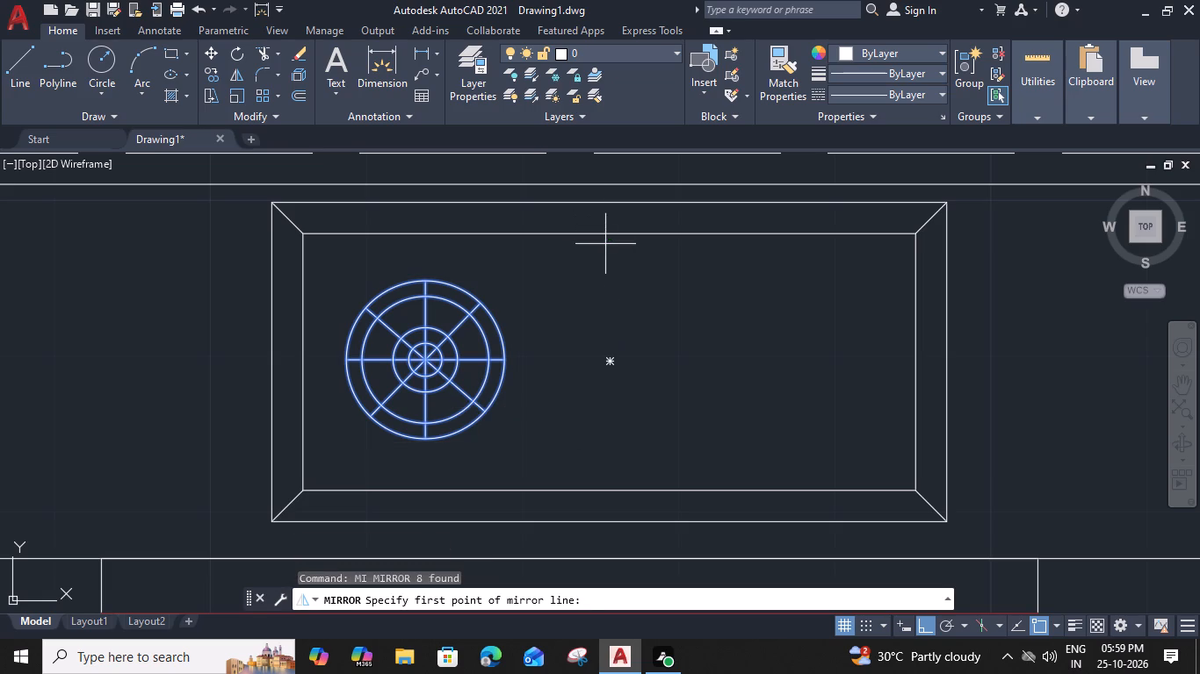
click(606, 236)
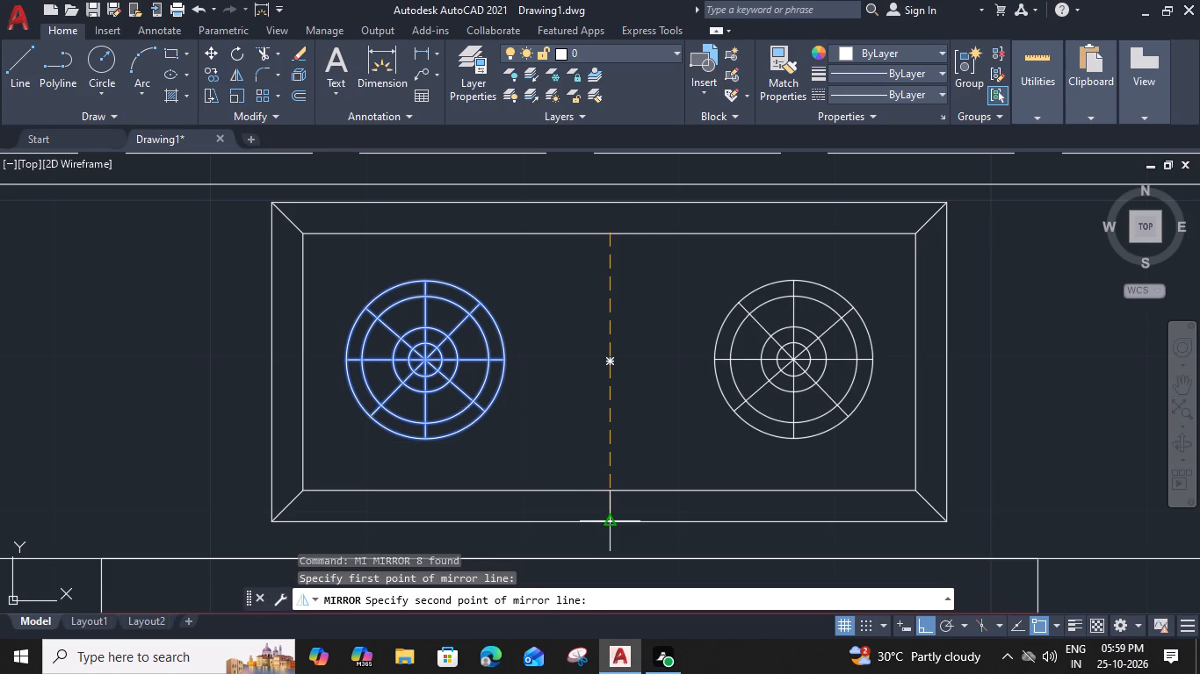
click(613, 521)
key(space)
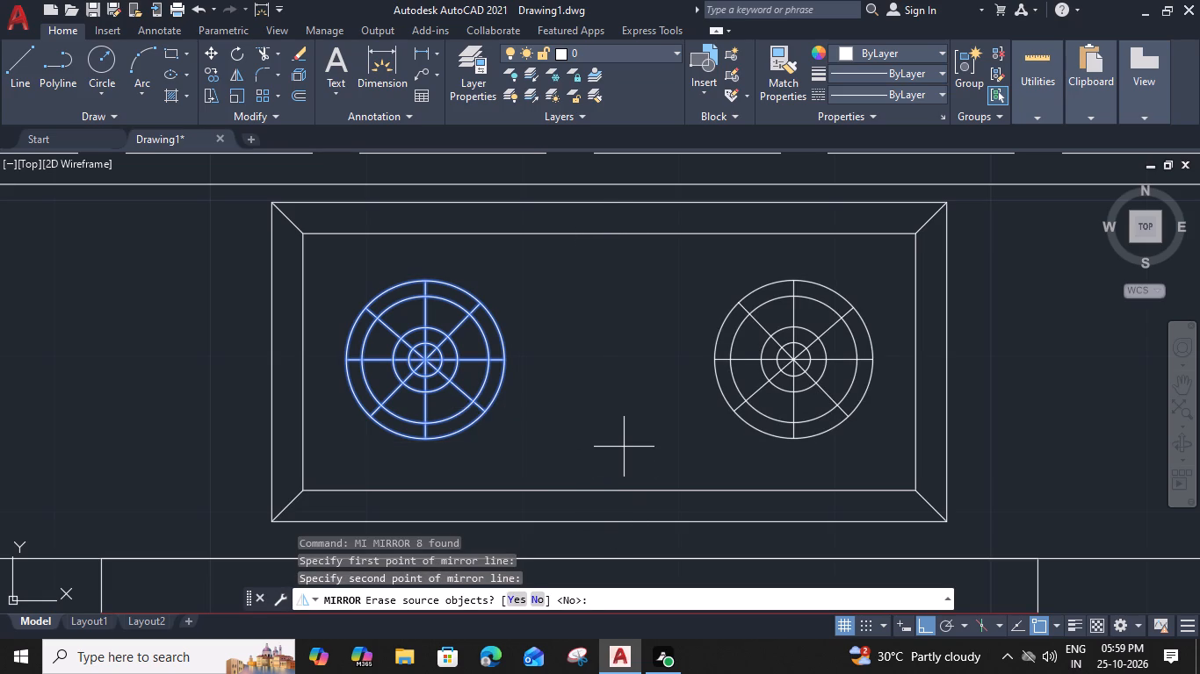
Draw a smaller circle between the two burners, slightly below their centre level.
scroll(624, 447, down, 2)
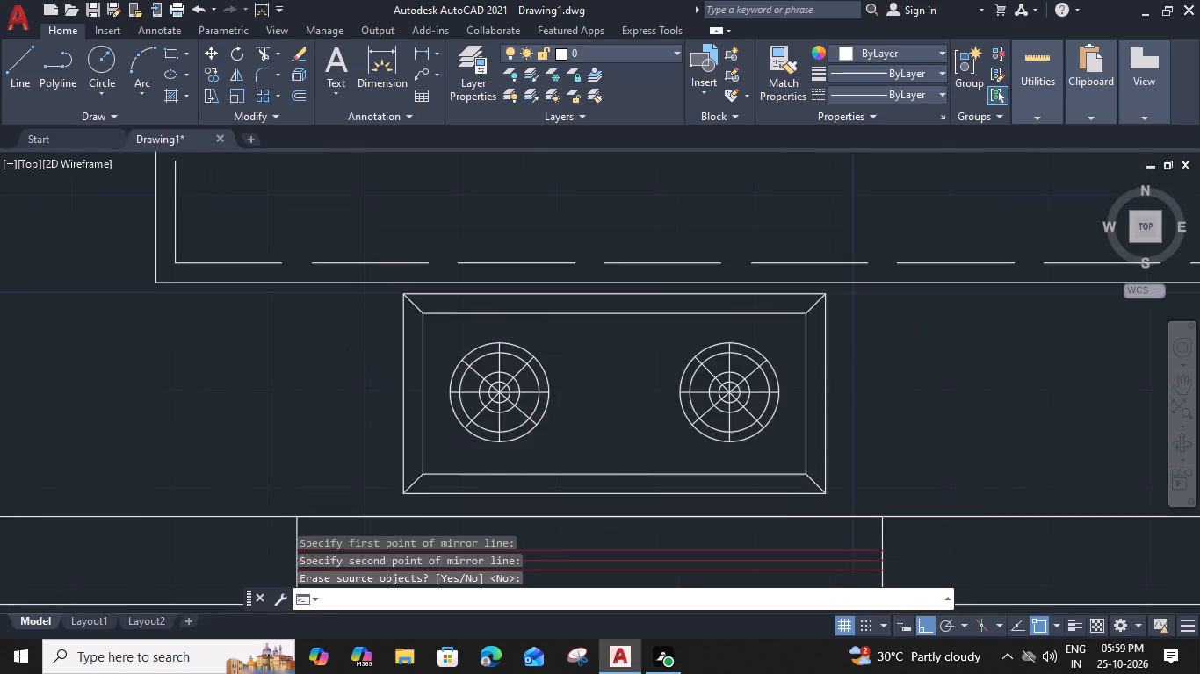
middle_drag(622, 446, 602, 434)
scroll(594, 403, up, 2)
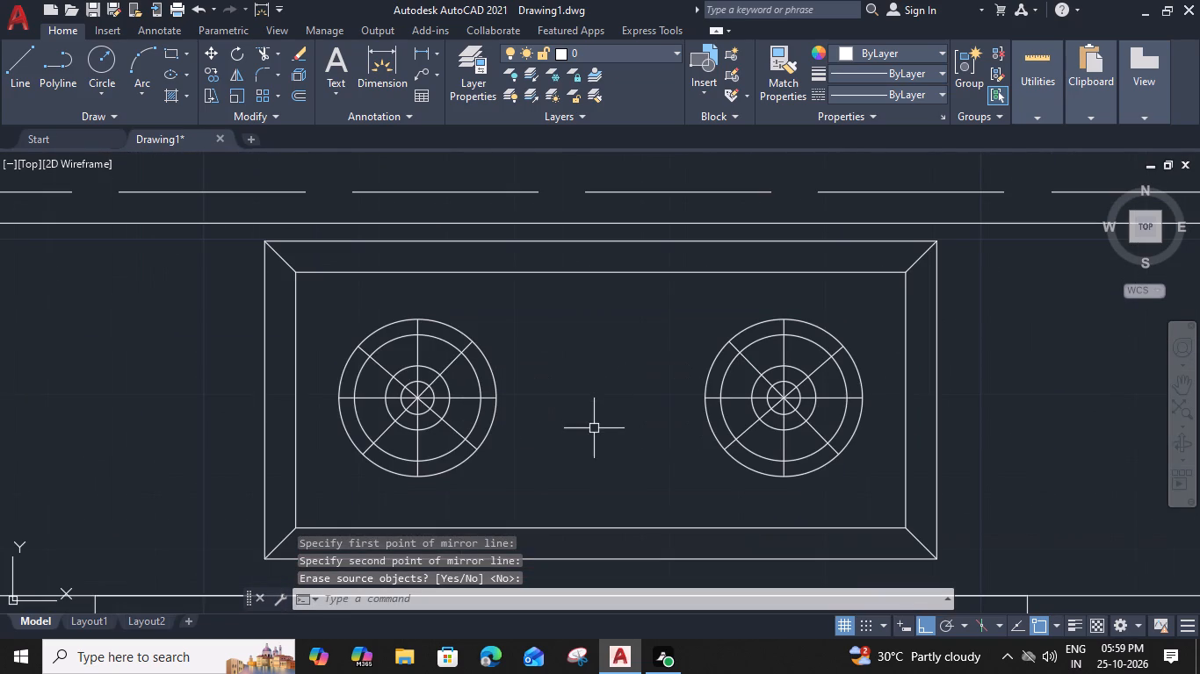
text(C)
key(space)
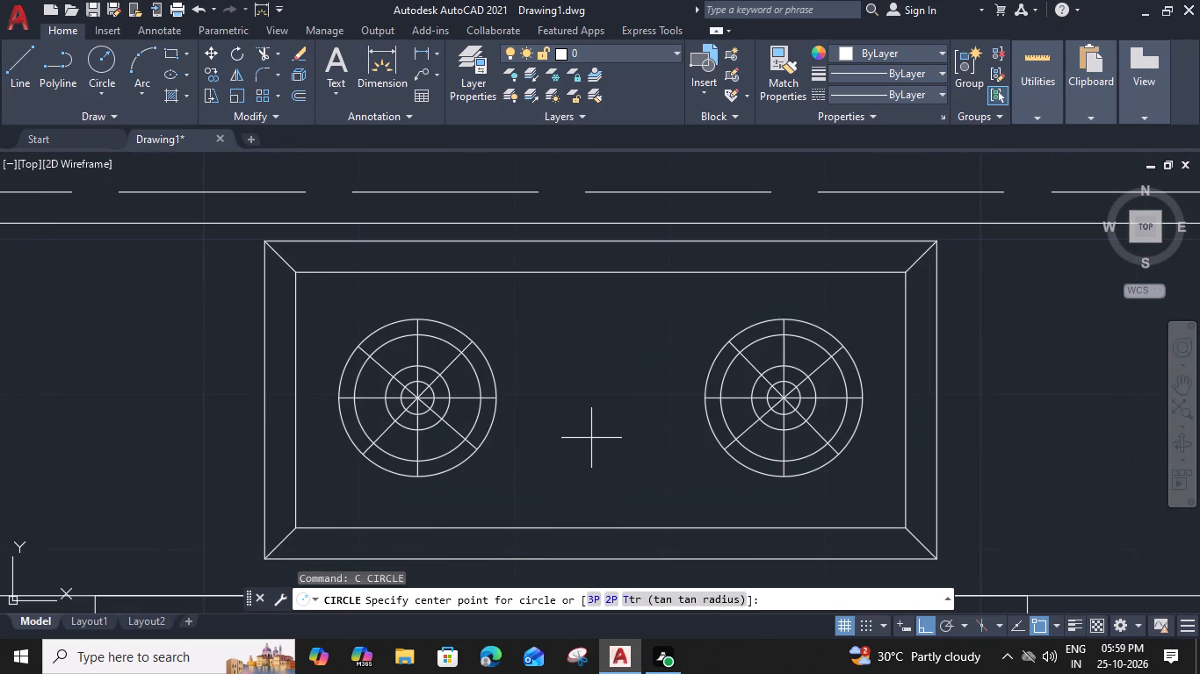
click(591, 438)
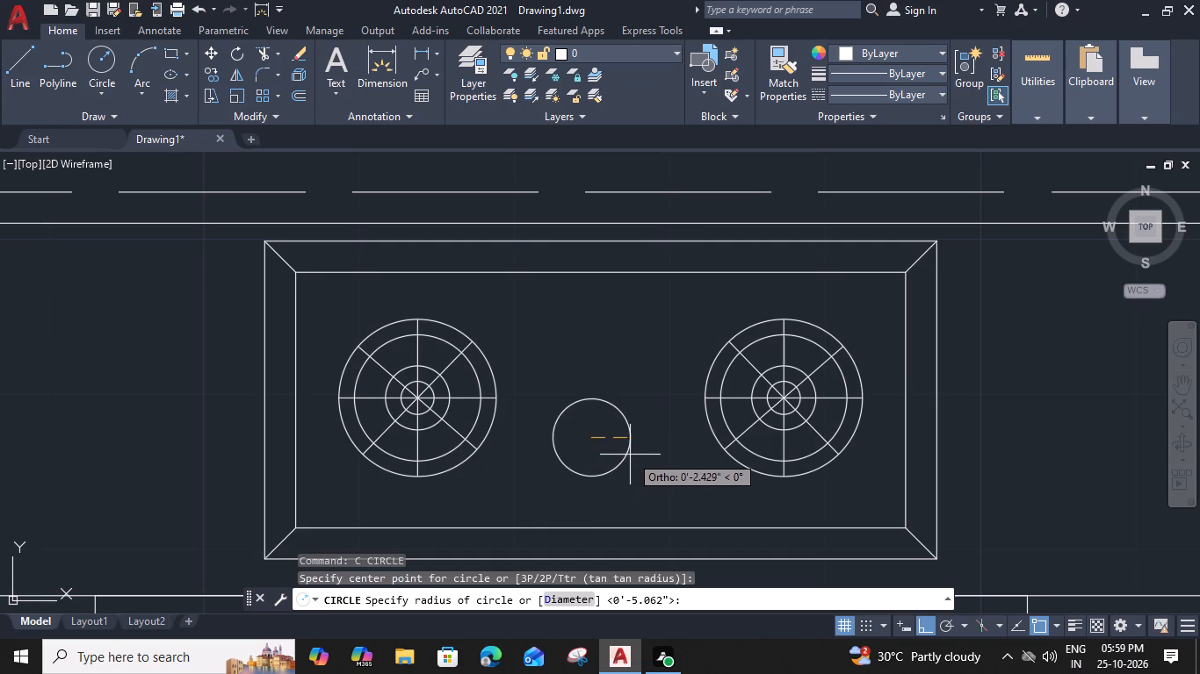
click(635, 436)
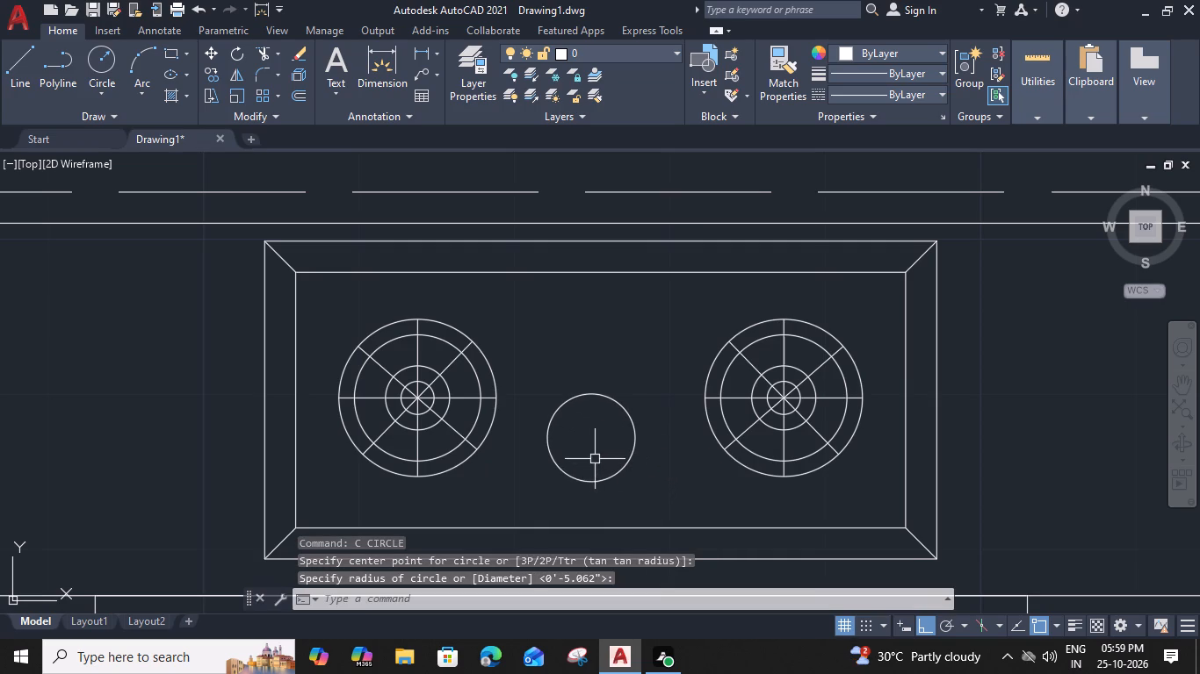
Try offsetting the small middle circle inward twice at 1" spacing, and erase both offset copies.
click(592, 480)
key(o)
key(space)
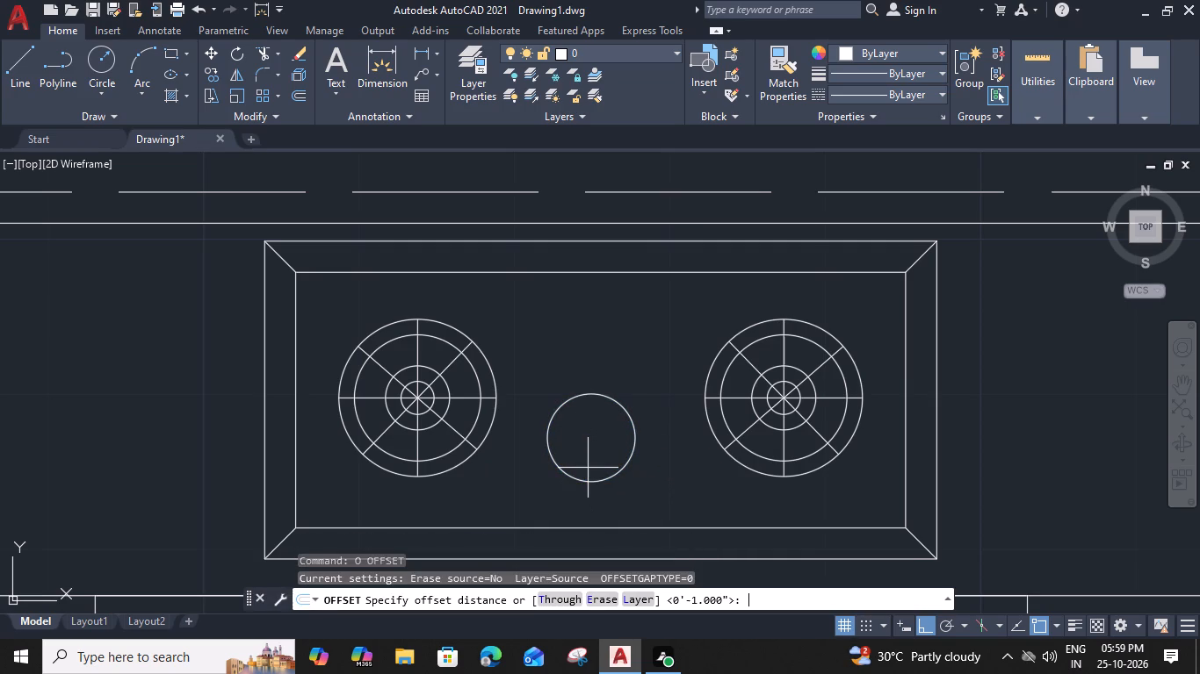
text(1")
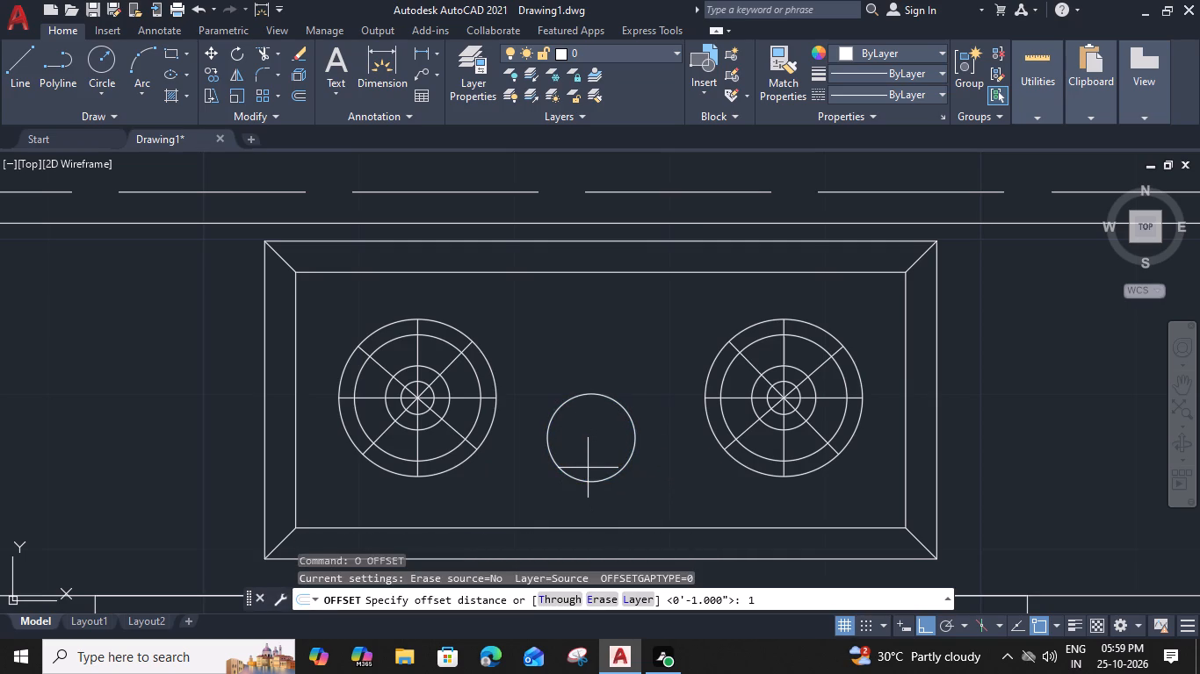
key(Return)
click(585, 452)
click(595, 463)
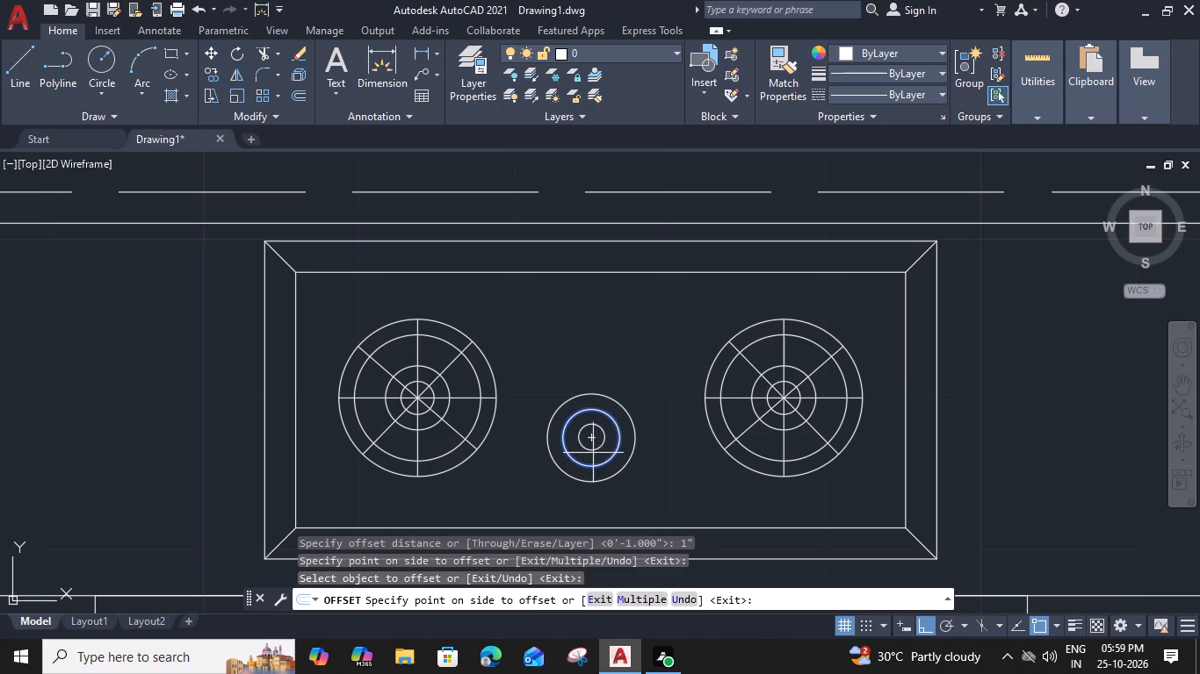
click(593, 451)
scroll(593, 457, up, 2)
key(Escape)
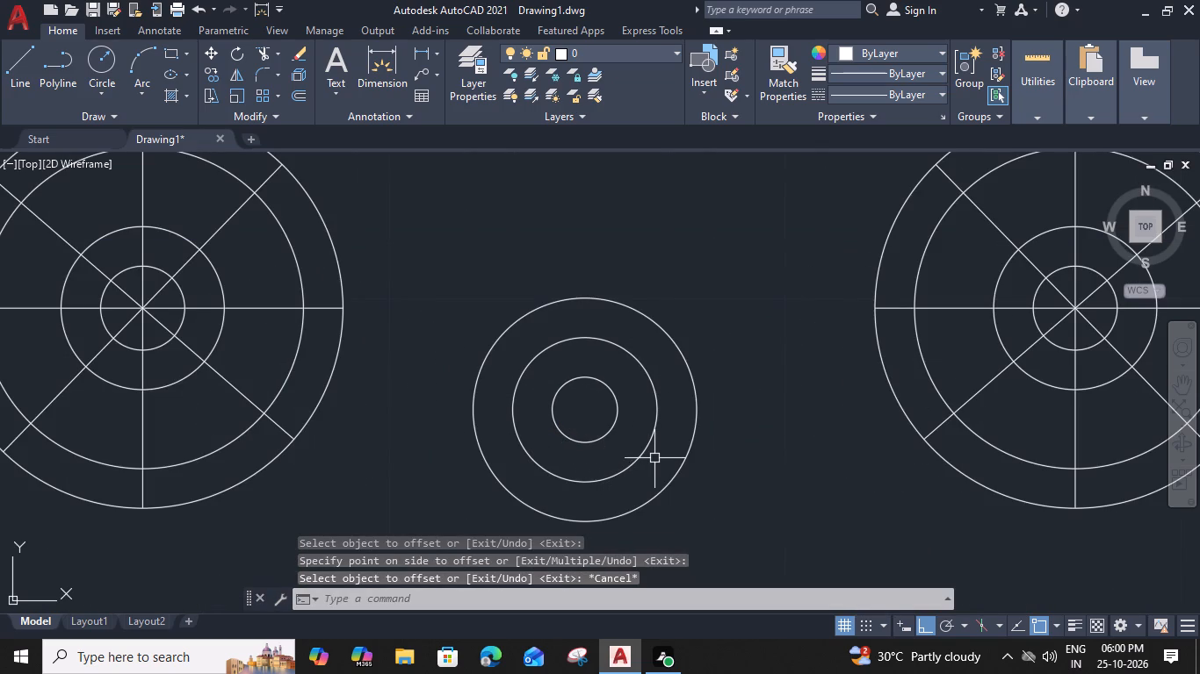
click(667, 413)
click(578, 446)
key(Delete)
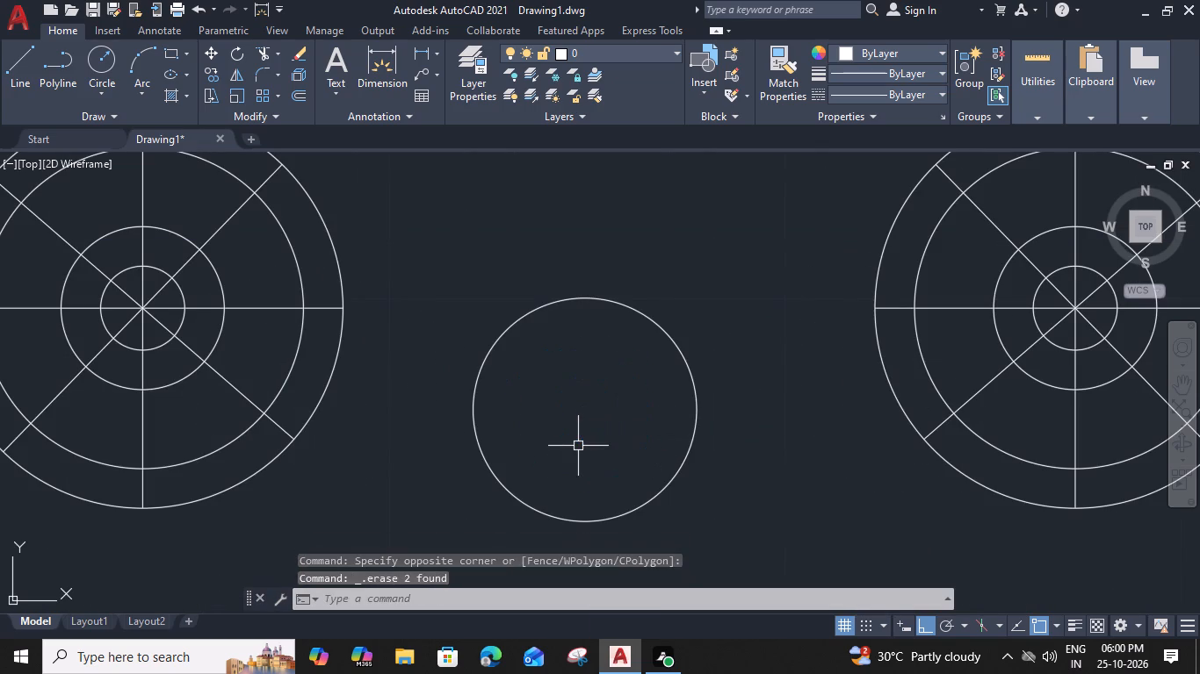
Offset the small middle circle inward four times at 0.6" spacing to make concentric rings.
click(587, 519)
text(O 0.6")
key(Return)
click(583, 476)
click(589, 498)
click(587, 467)
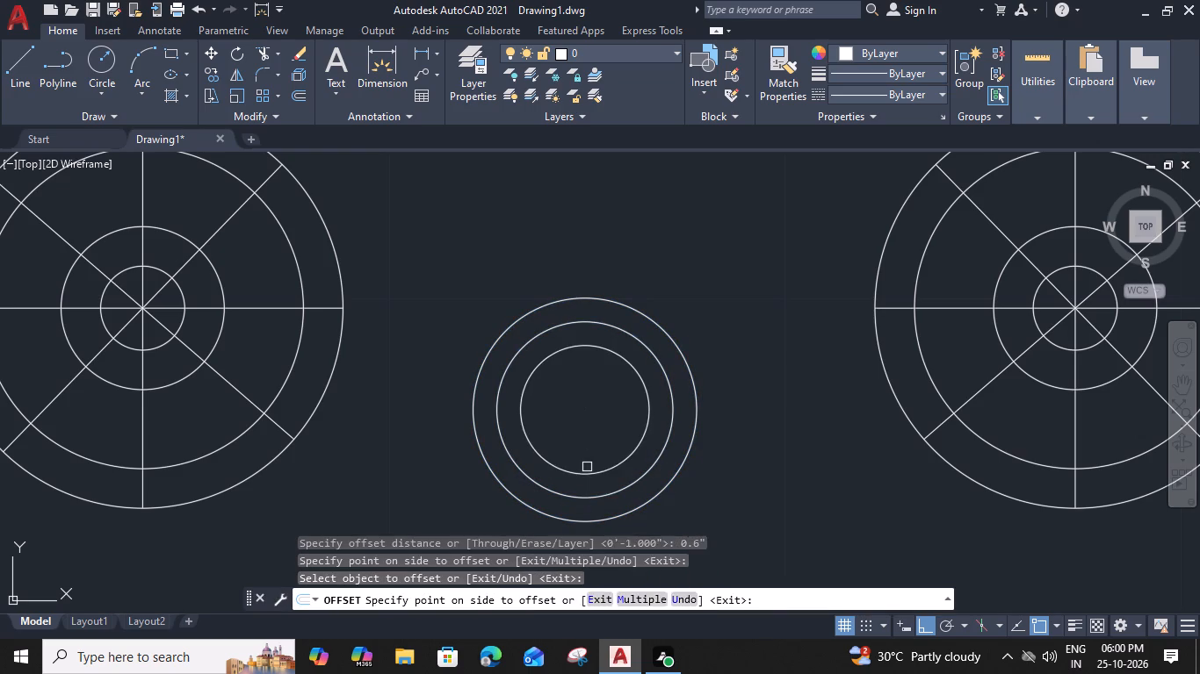
click(587, 472)
click(586, 448)
click(586, 448)
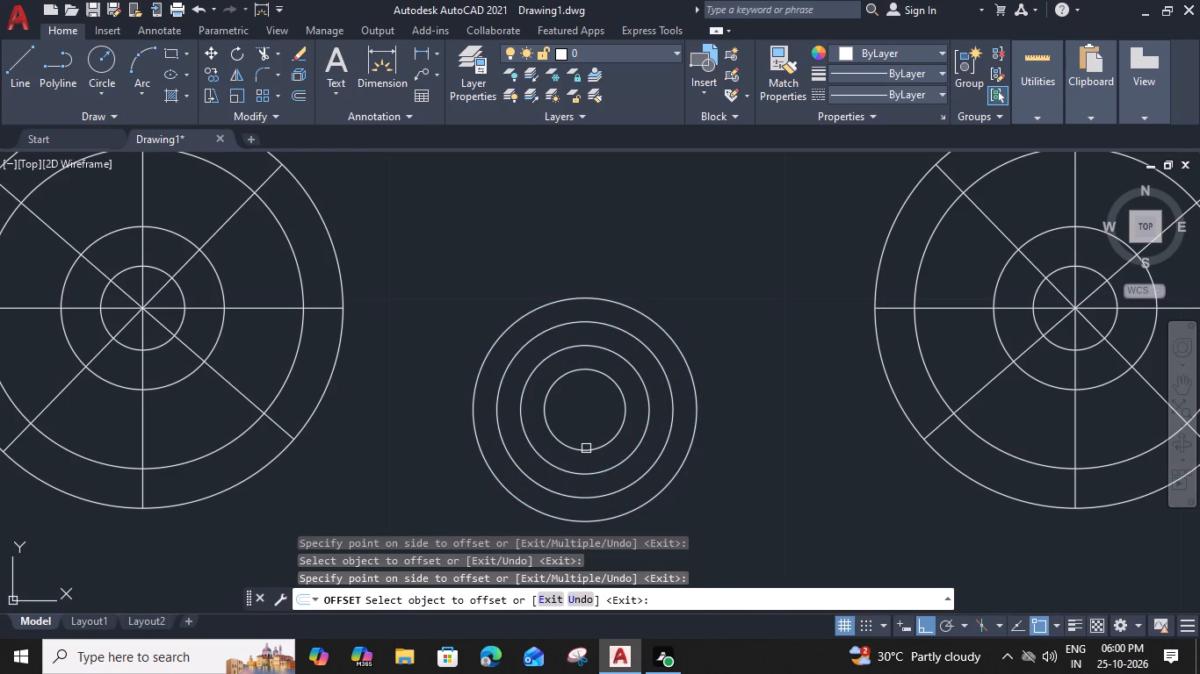
click(587, 449)
click(587, 425)
key(Escape)
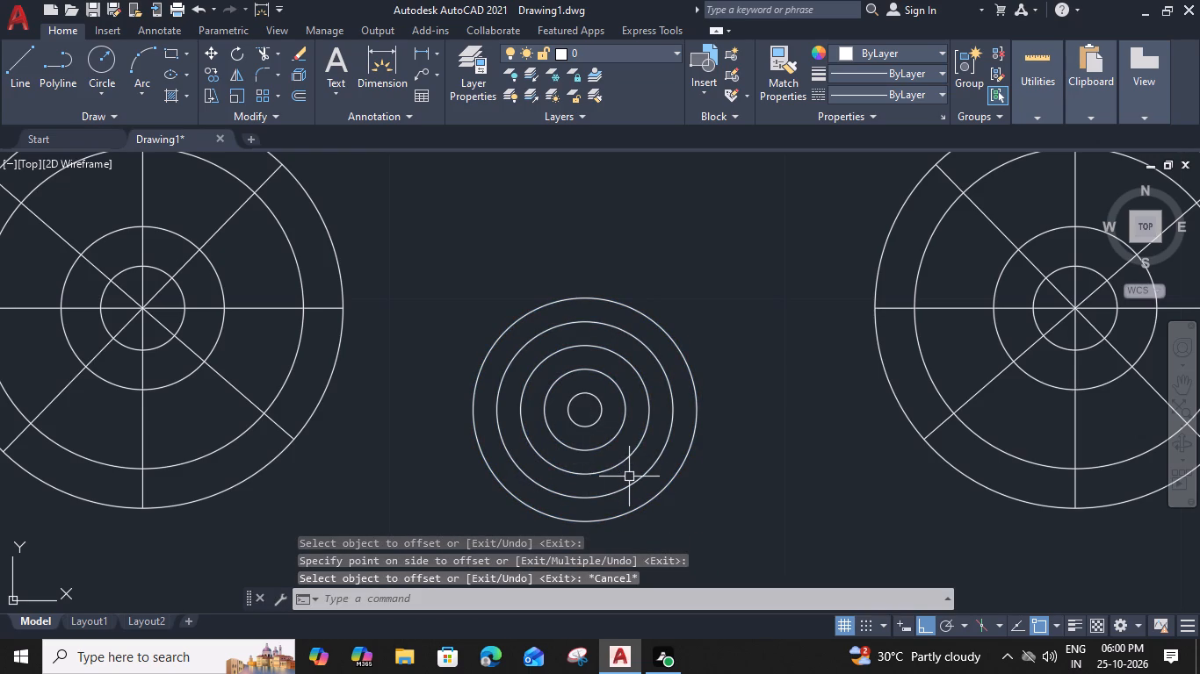
Erase the middle one of the small burner's five concentric circles.
click(624, 462)
key(Delete)
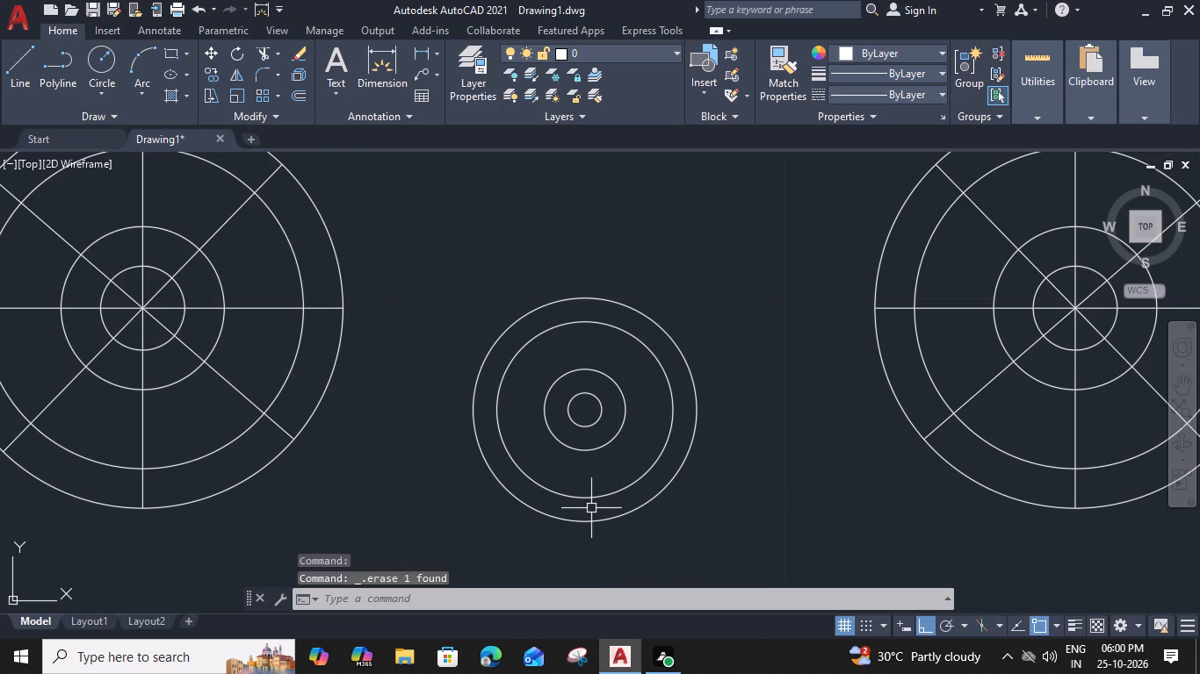
Draw a vertical and a horizontal line across the small burner's outer circle through its centre.
key(l)
key(space)
click(586, 300)
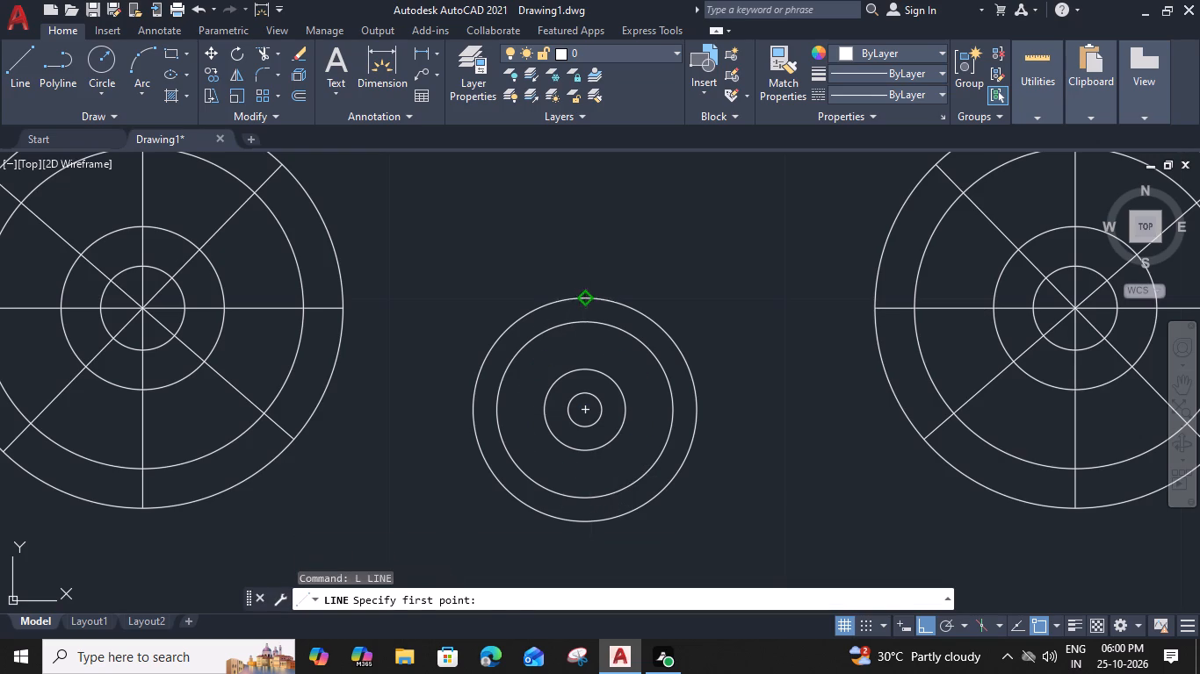
click(587, 523)
key(space)
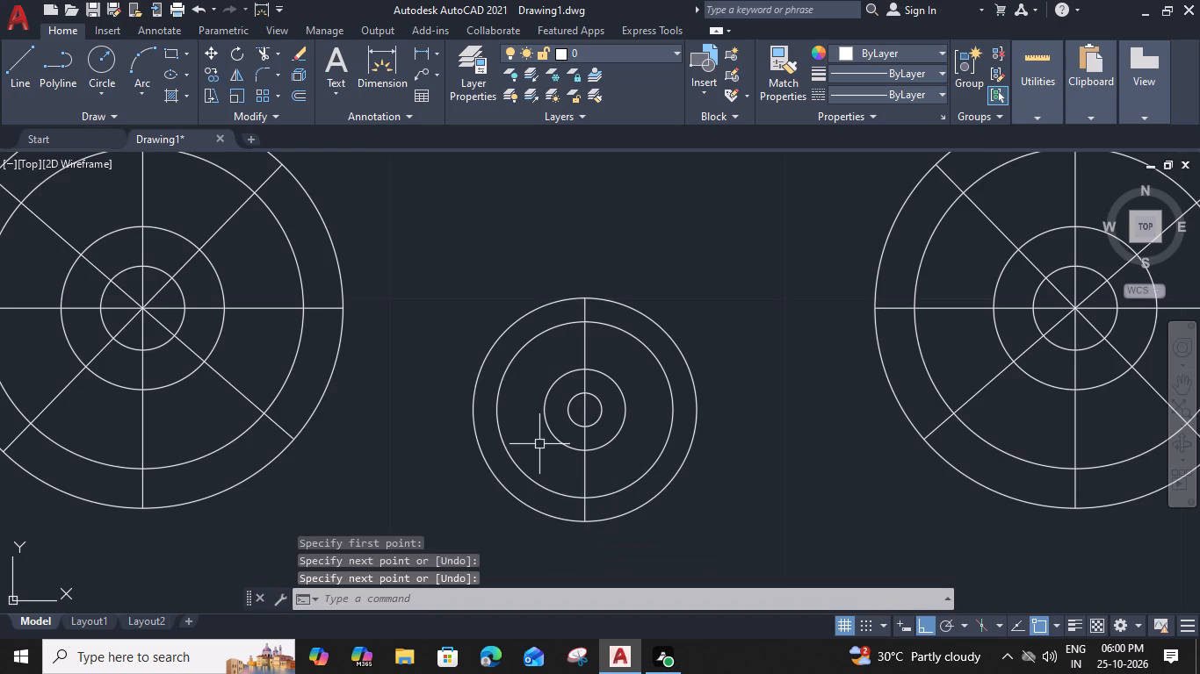
key(space)
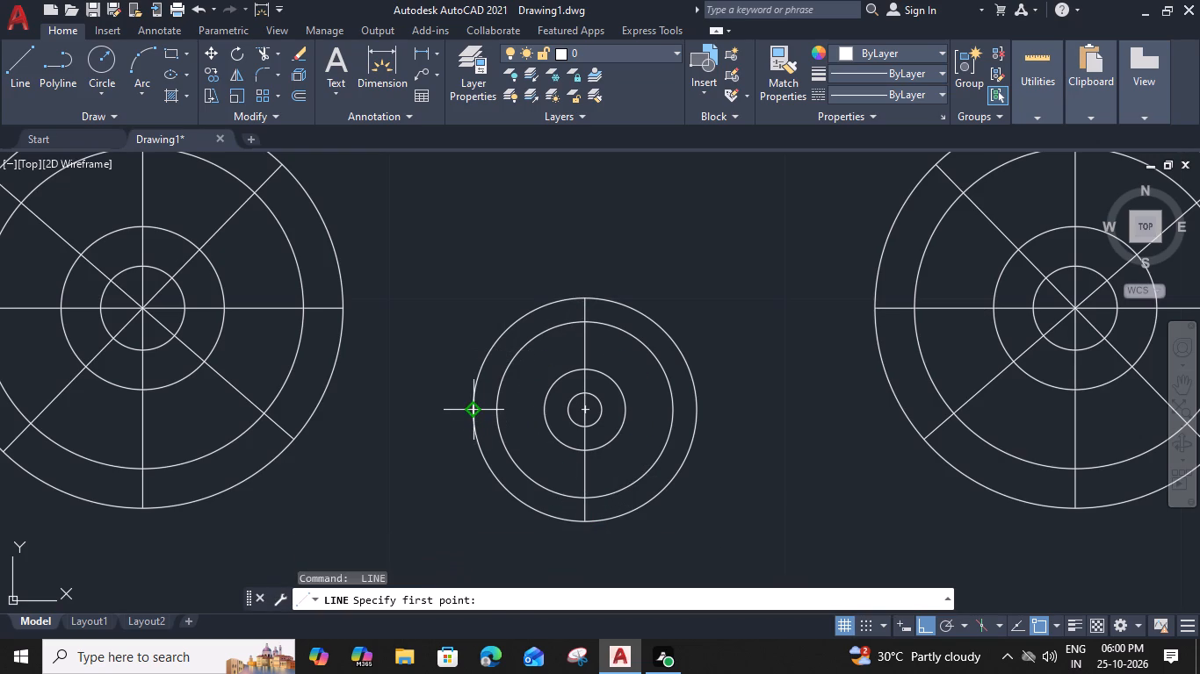
click(474, 409)
click(695, 409)
key(space)
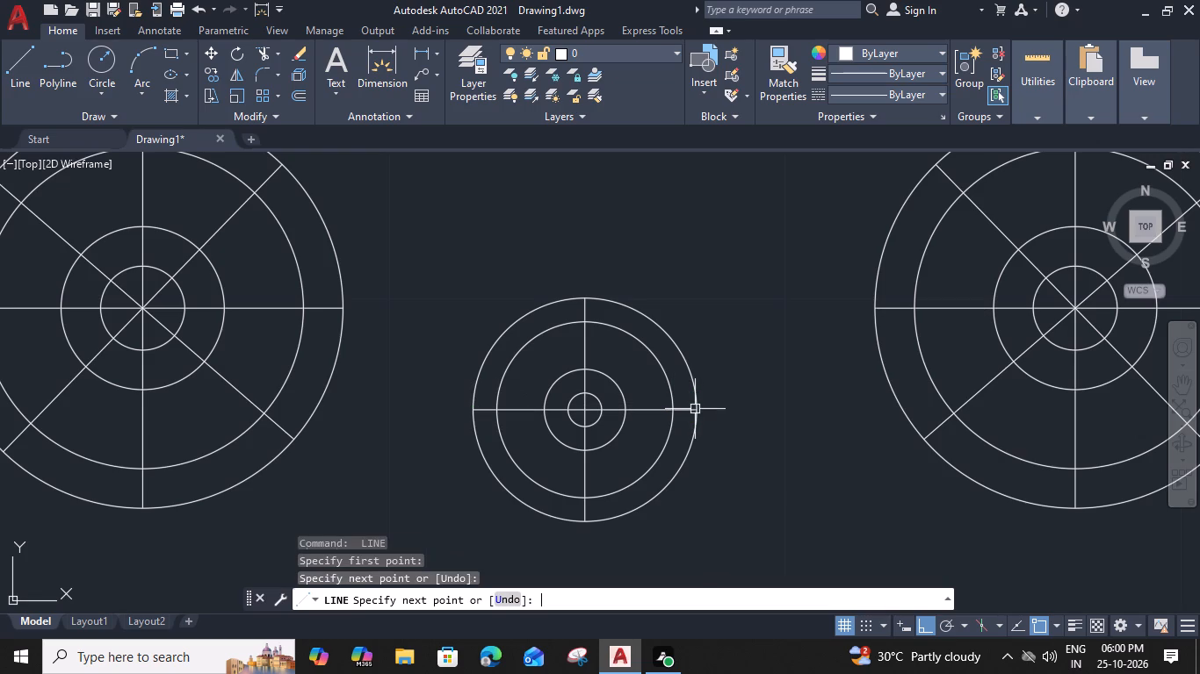
Draw two crossing diagonal lines through the small burner's centre, ending on its outer circle.
key(space)
click(504, 490)
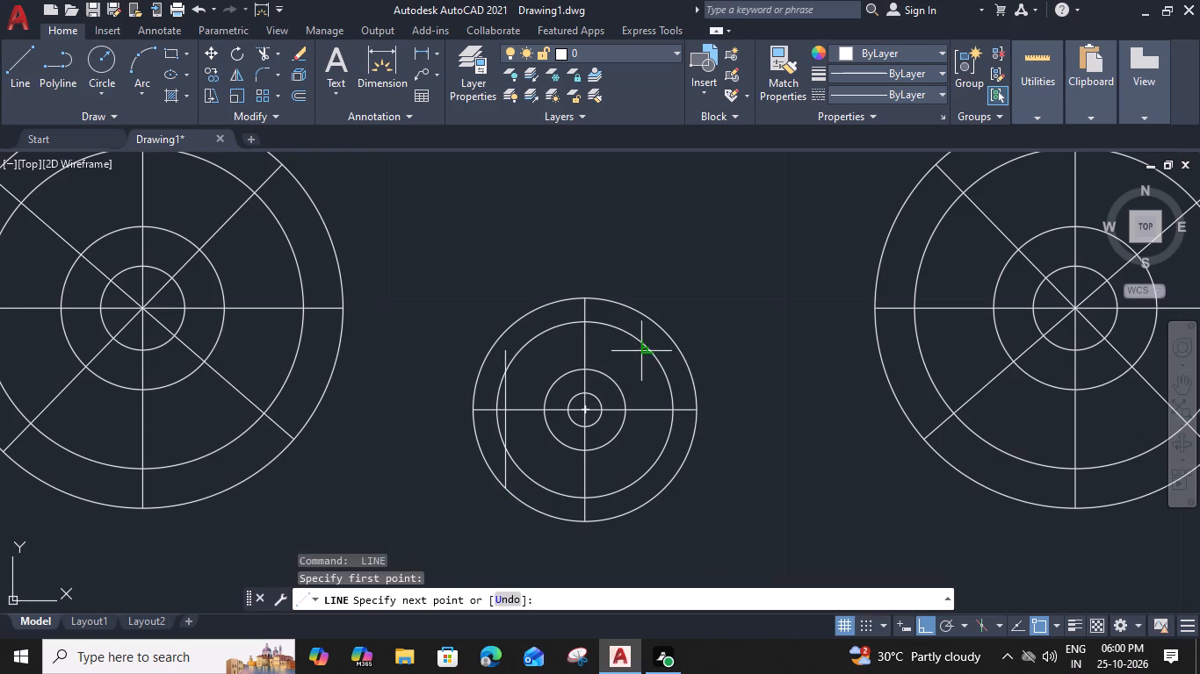
click(664, 333)
key(space)
key(space)
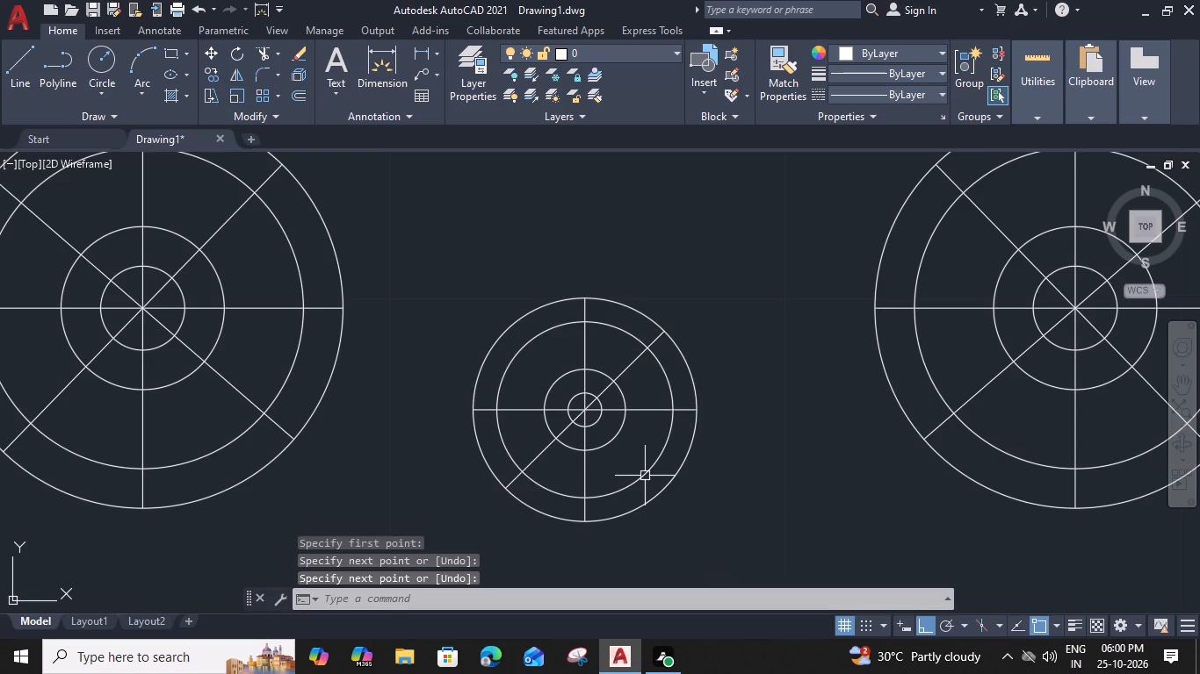
drag(664, 489, 660, 480)
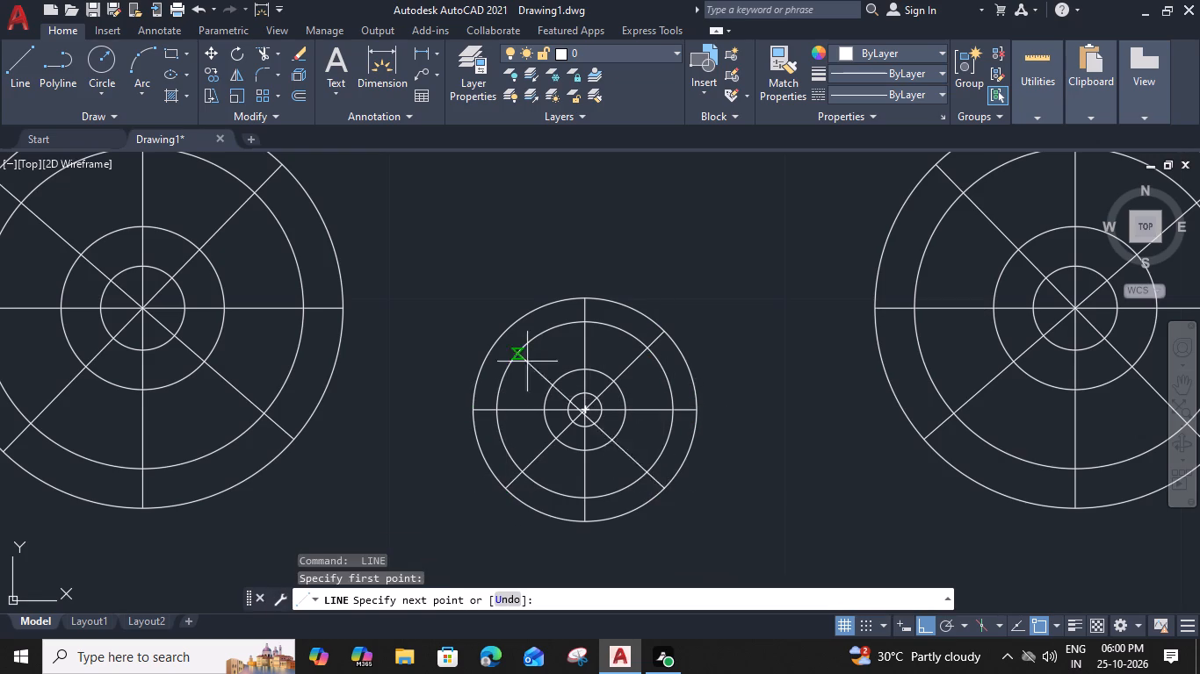
click(500, 335)
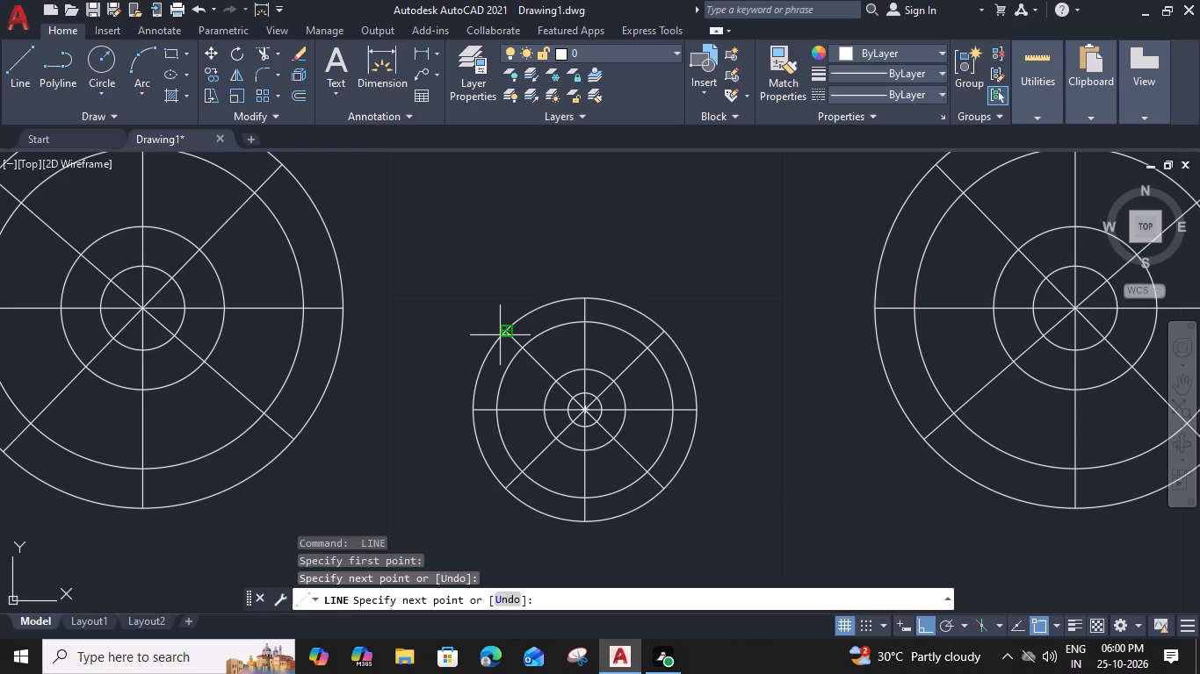
key(space)
Group all the circles and crossing lines of the small middle burner.
scroll(603, 457, down, 3)
click(636, 399)
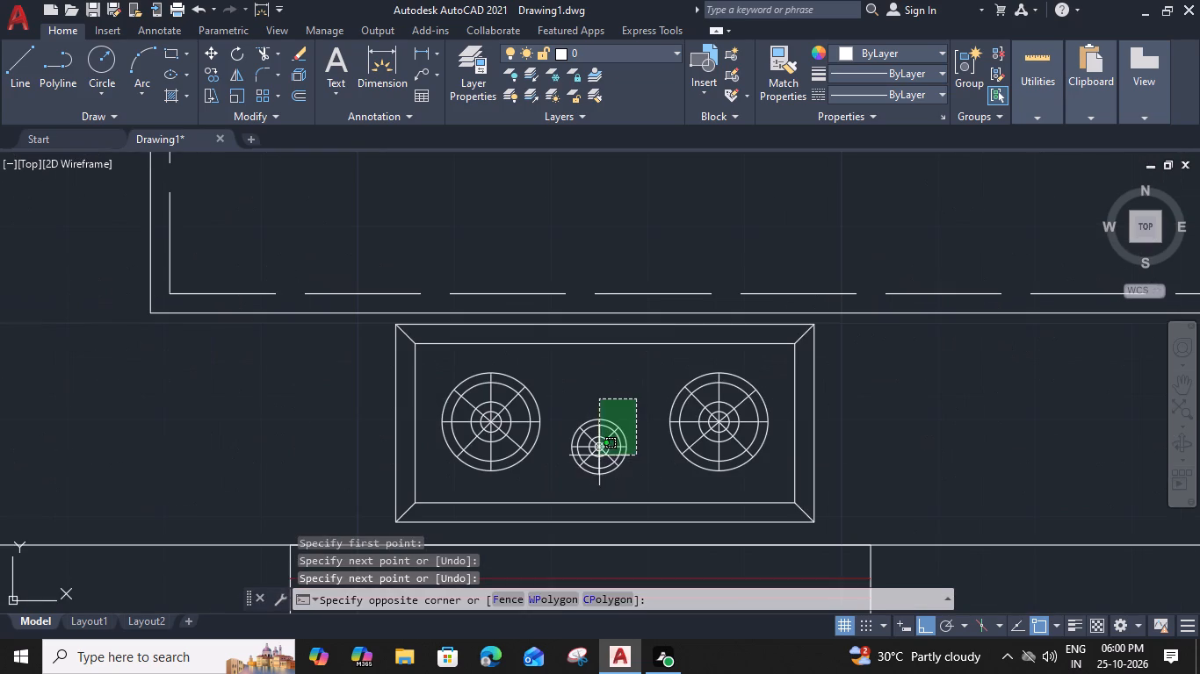
click(563, 478)
text(G)
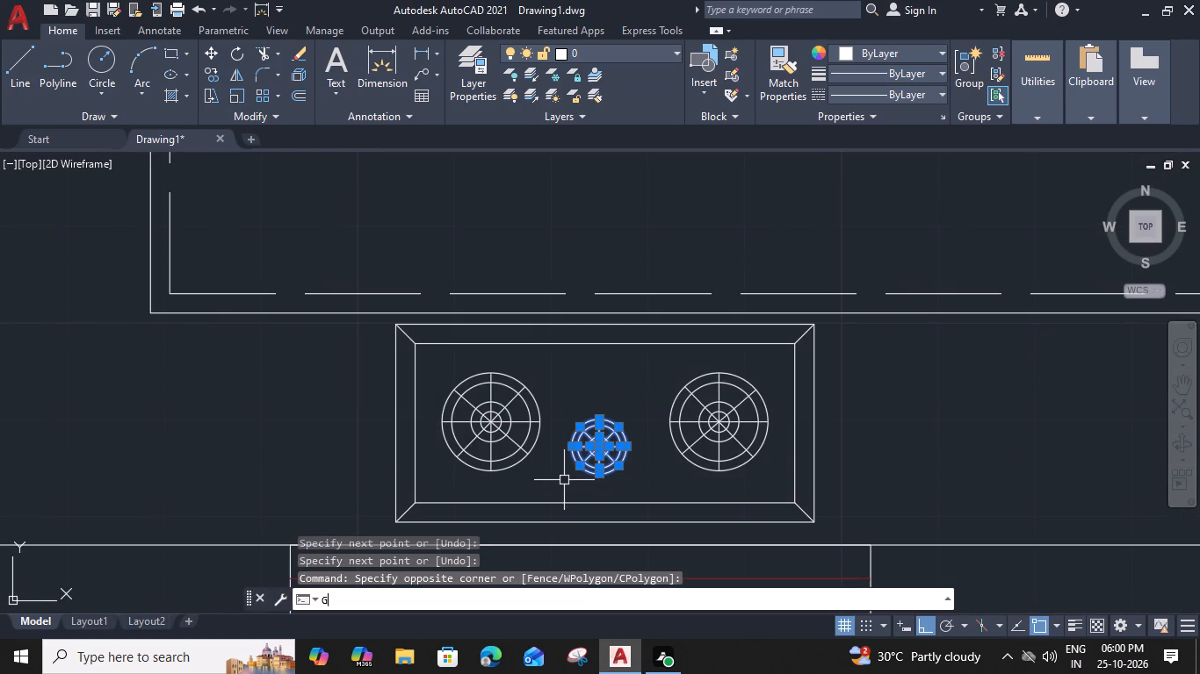
key(space)
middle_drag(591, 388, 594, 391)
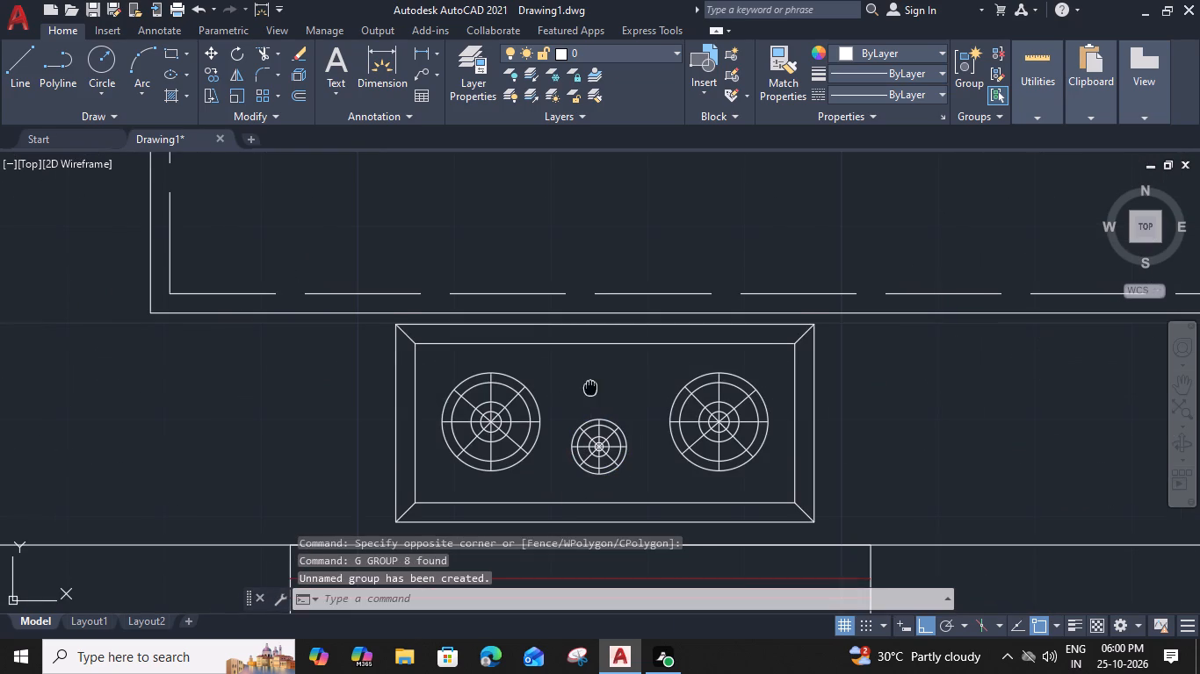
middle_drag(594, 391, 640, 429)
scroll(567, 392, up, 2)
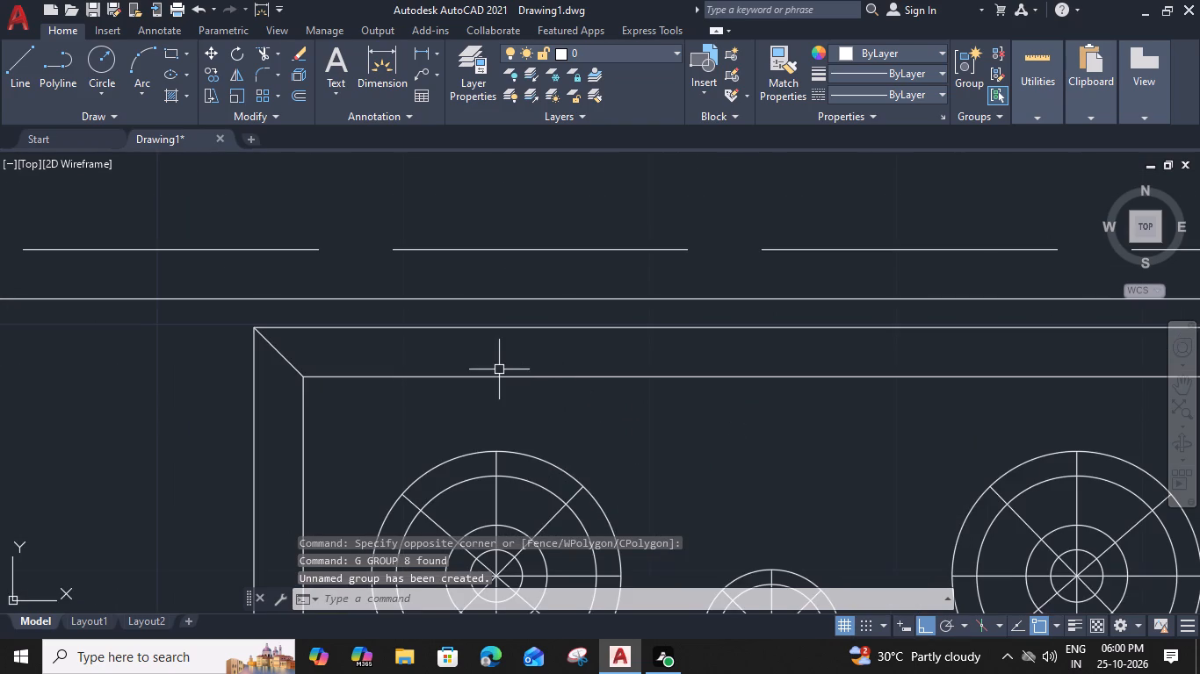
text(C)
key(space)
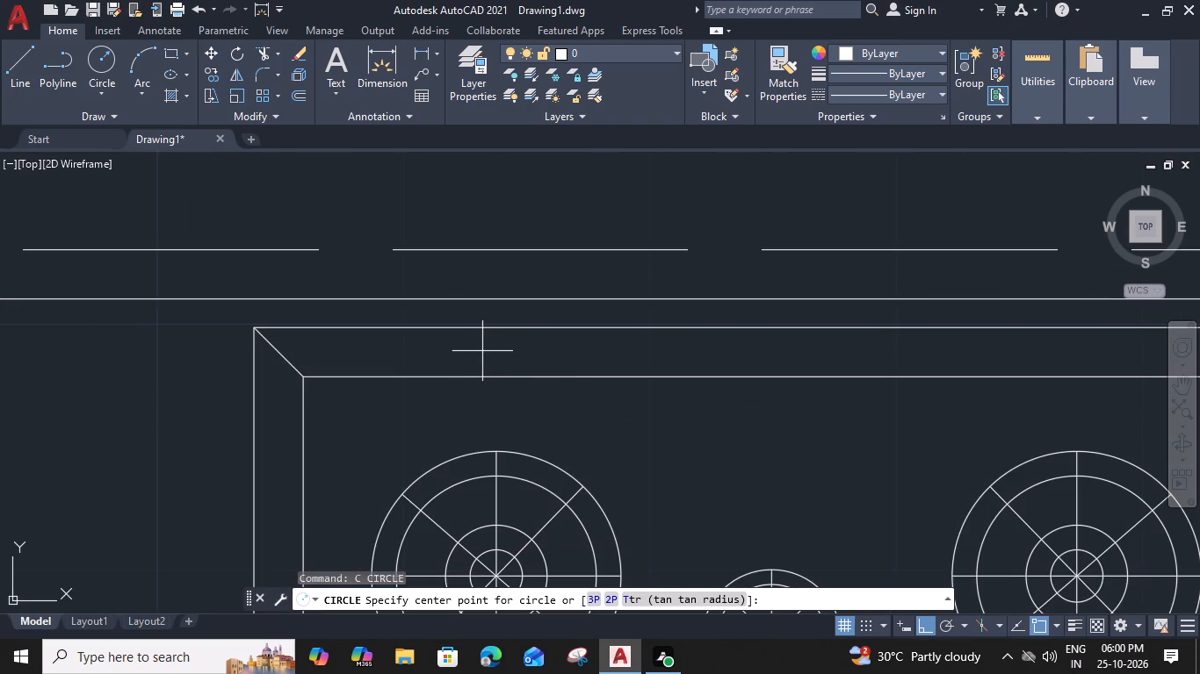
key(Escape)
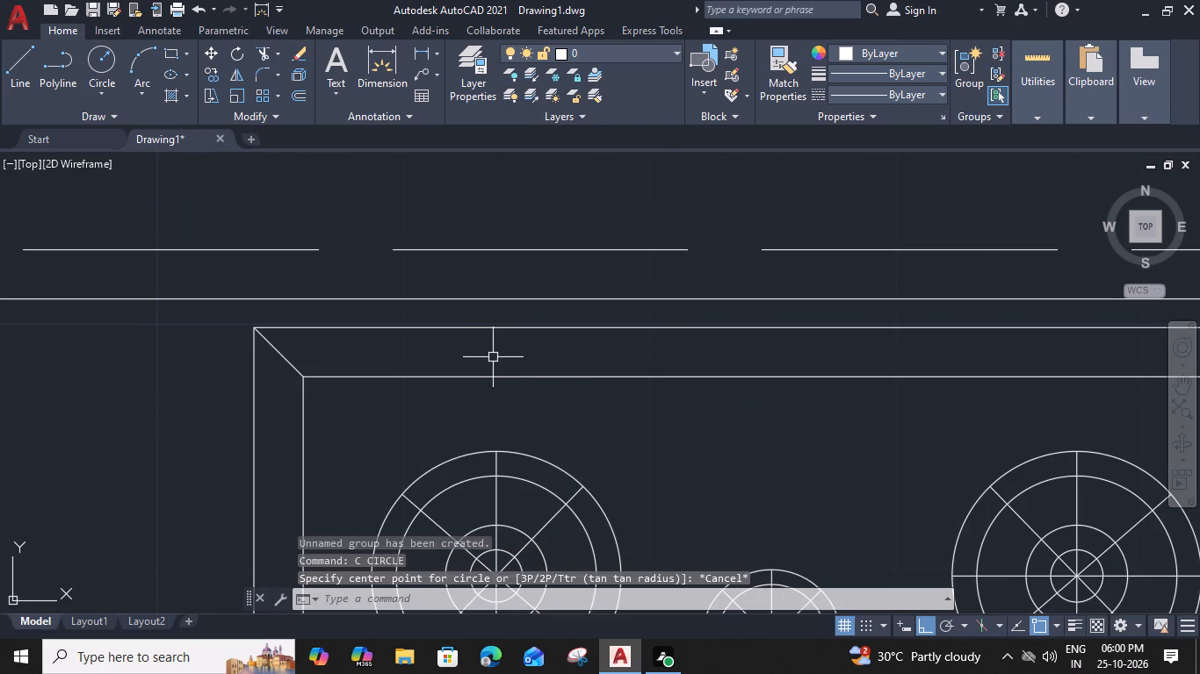
Draw a short vertical line between the stove's inner and outer rectangles, directly above the left burner's centre.
text(L)
key(space)
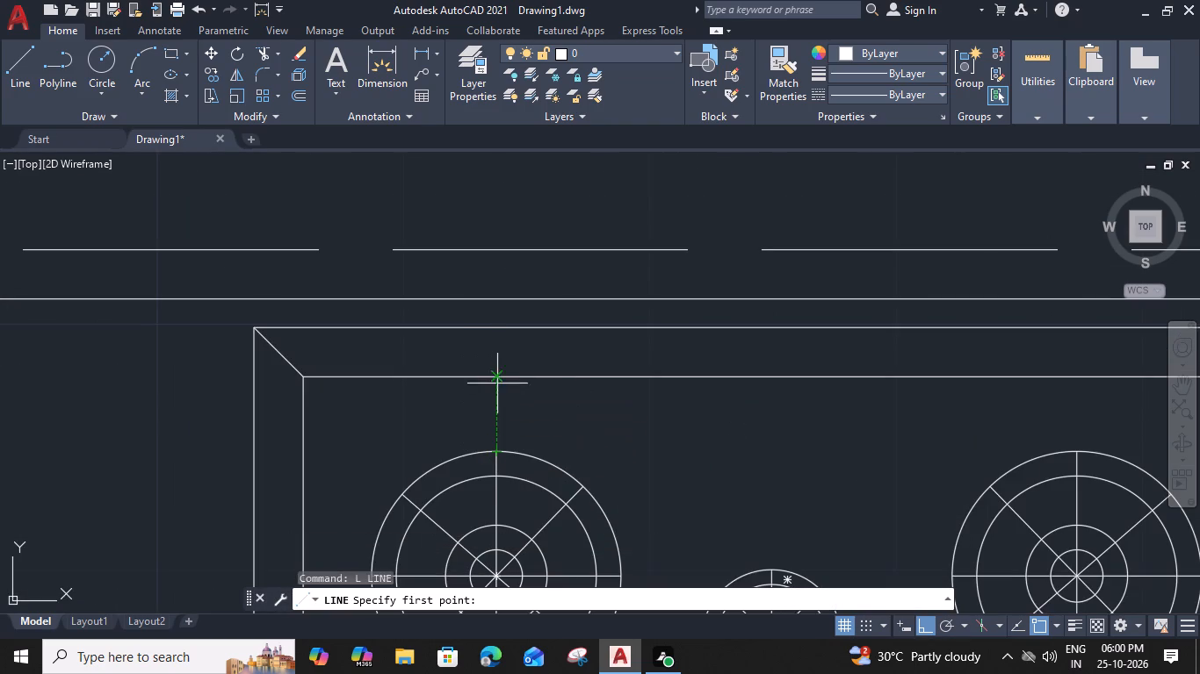
click(498, 376)
click(500, 330)
key(space)
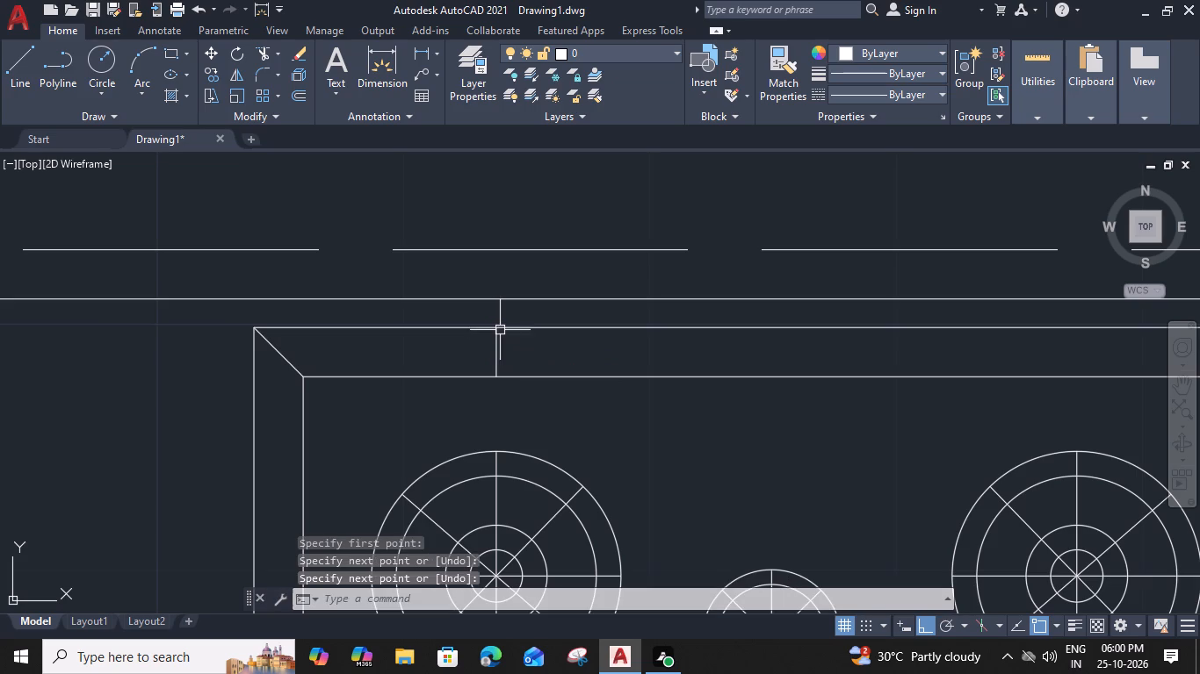
Draw a circle of about 1.1" radius centred on the midpoint of the short vertical line above the left burner.
text(C)
key(space)
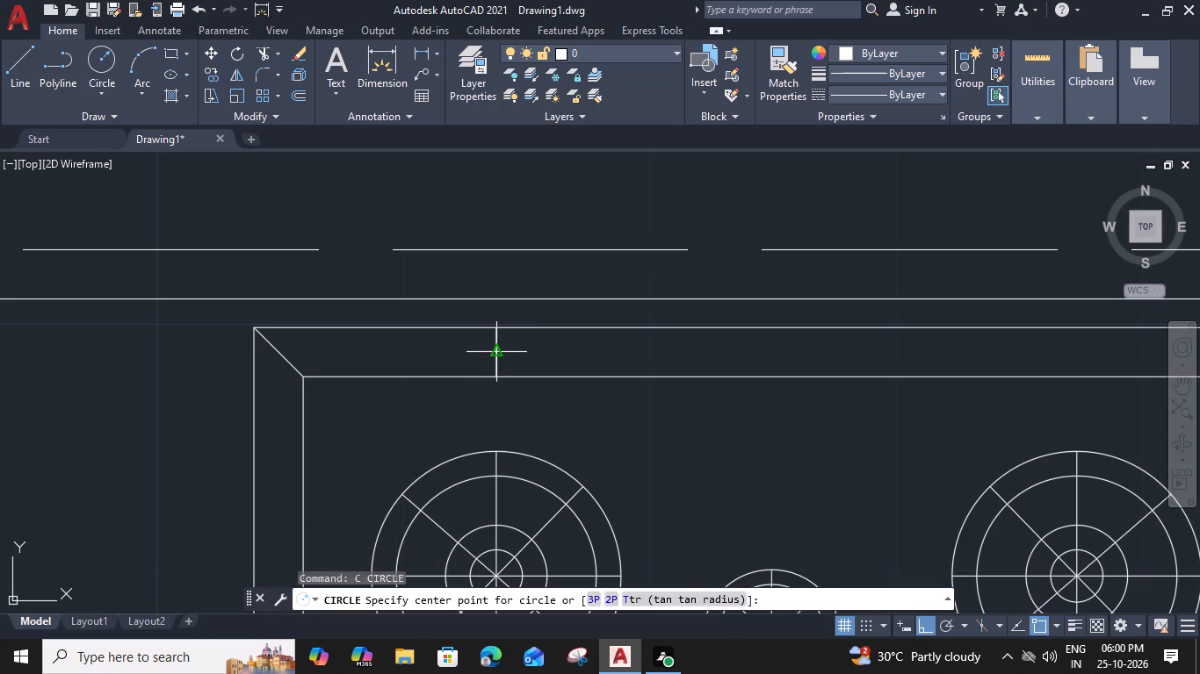
click(495, 352)
scroll(518, 353, up, 1)
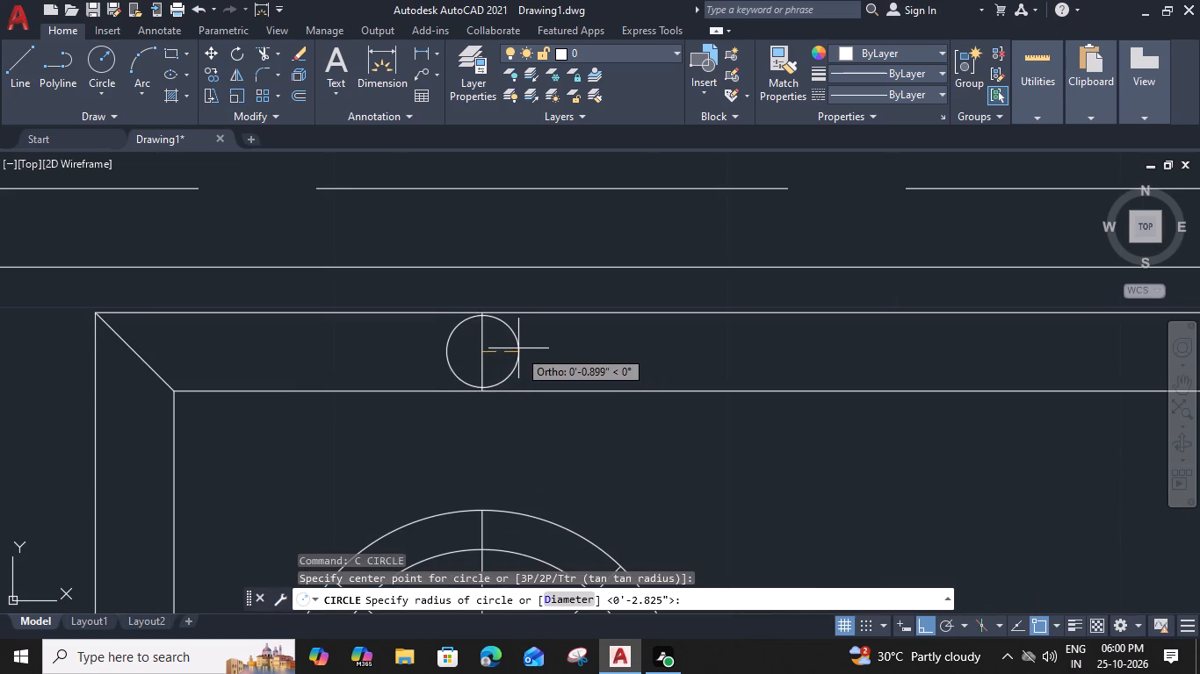
scroll(524, 348, up, 2)
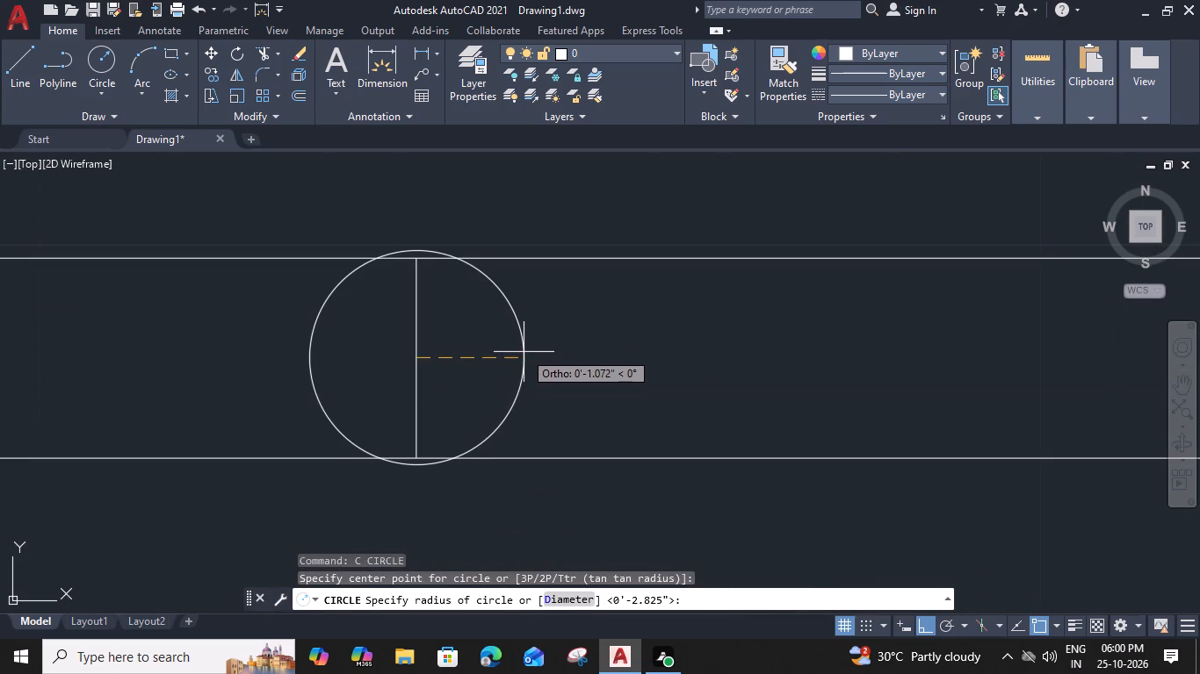
click(524, 352)
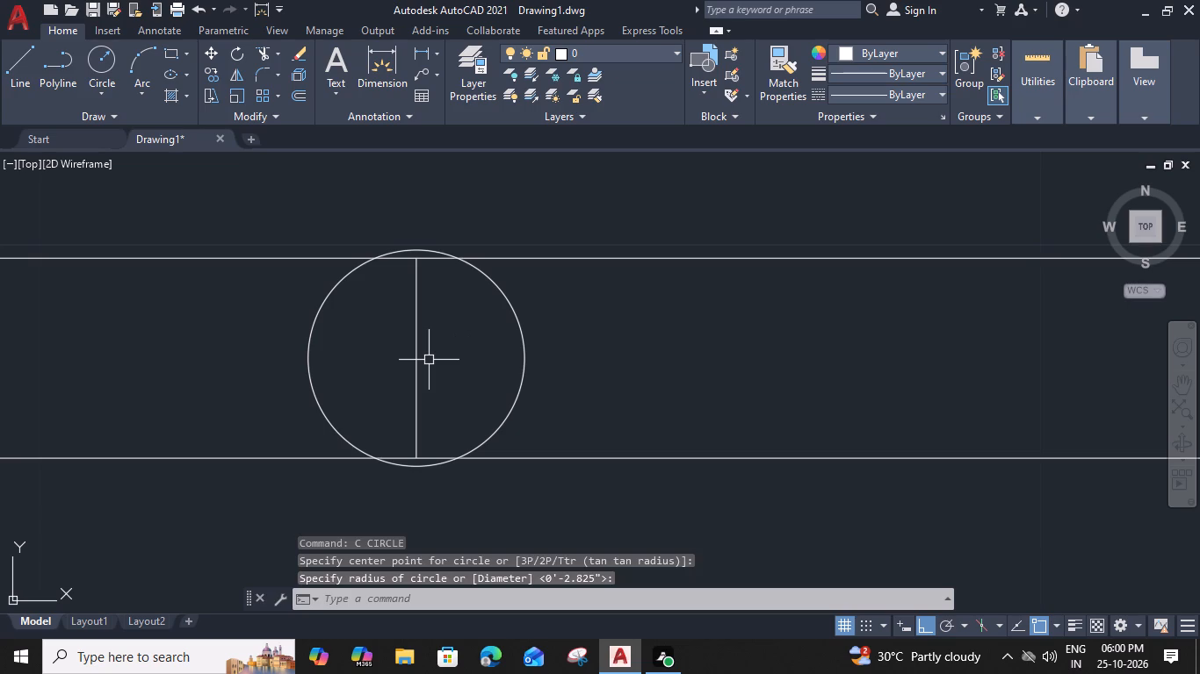
Select the short vertical line inside the new circle on the stove's border.
click(418, 354)
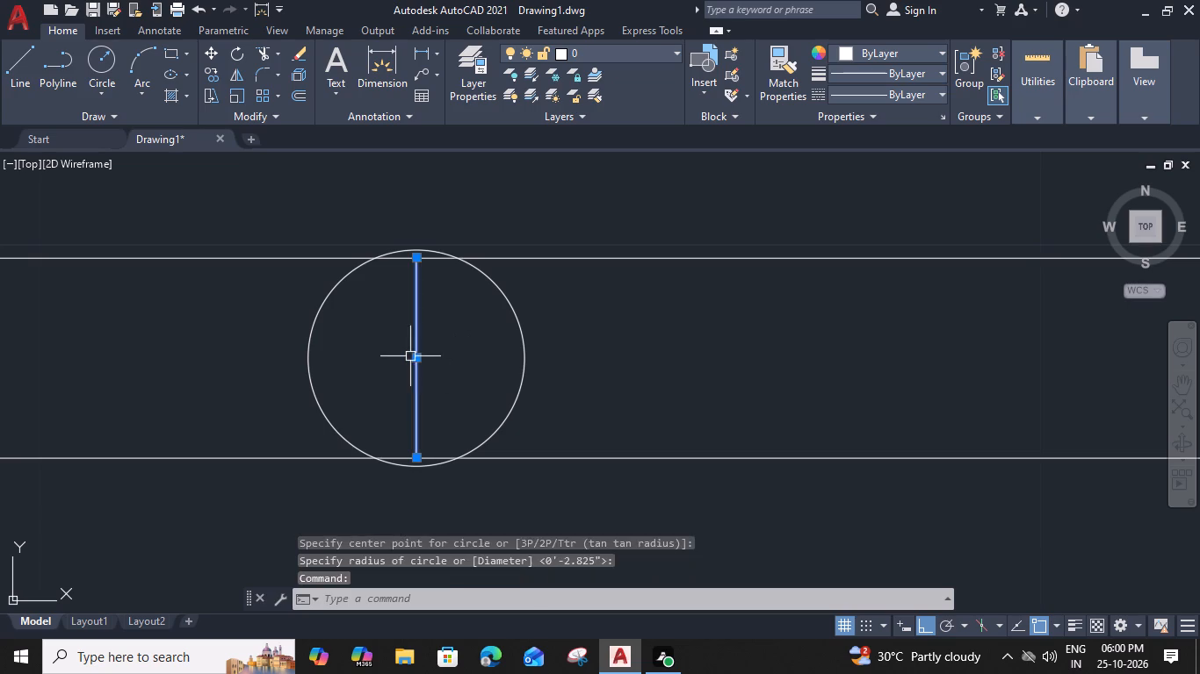
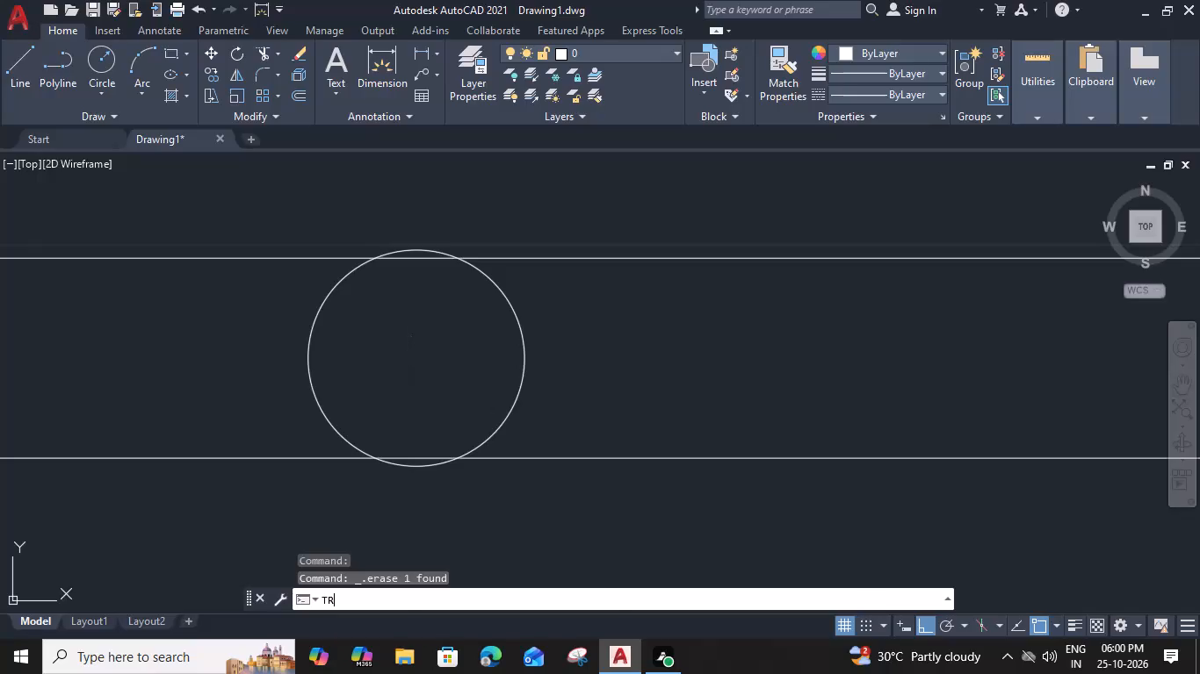
Trim away the two frame lines where they cross the inside of the knob circle.
click(423, 458)
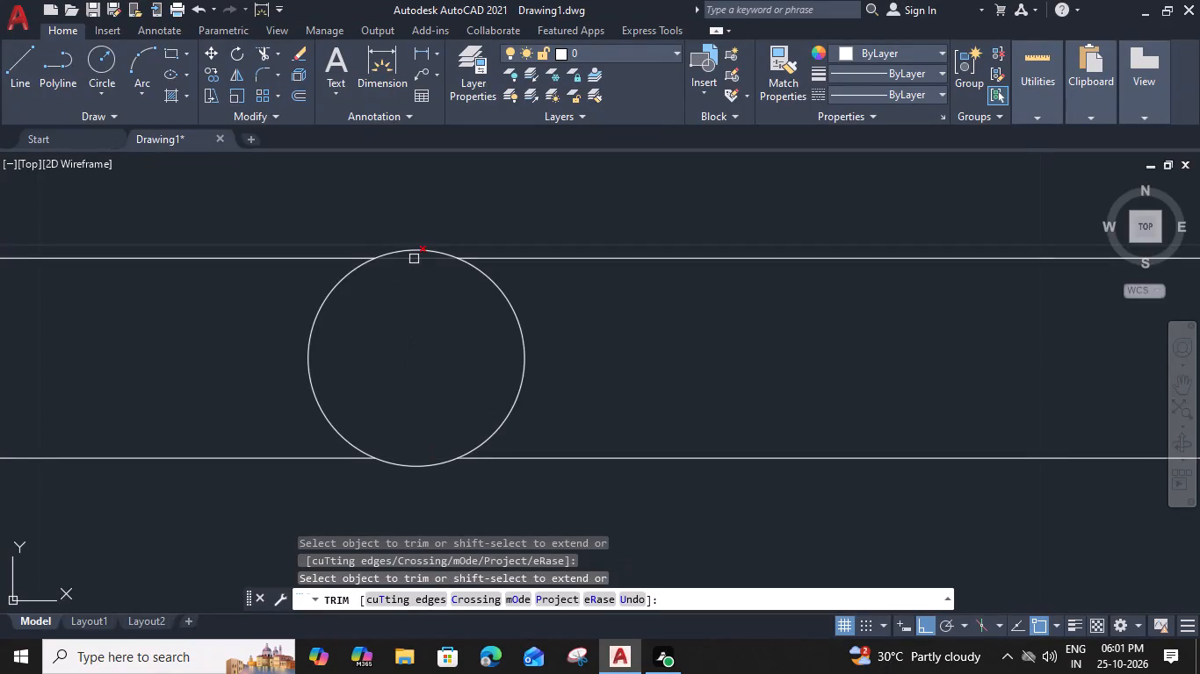
click(414, 259)
key(Escape)
Offset the knob circle 0.6" inward to make a smaller concentric circle.
click(523, 384)
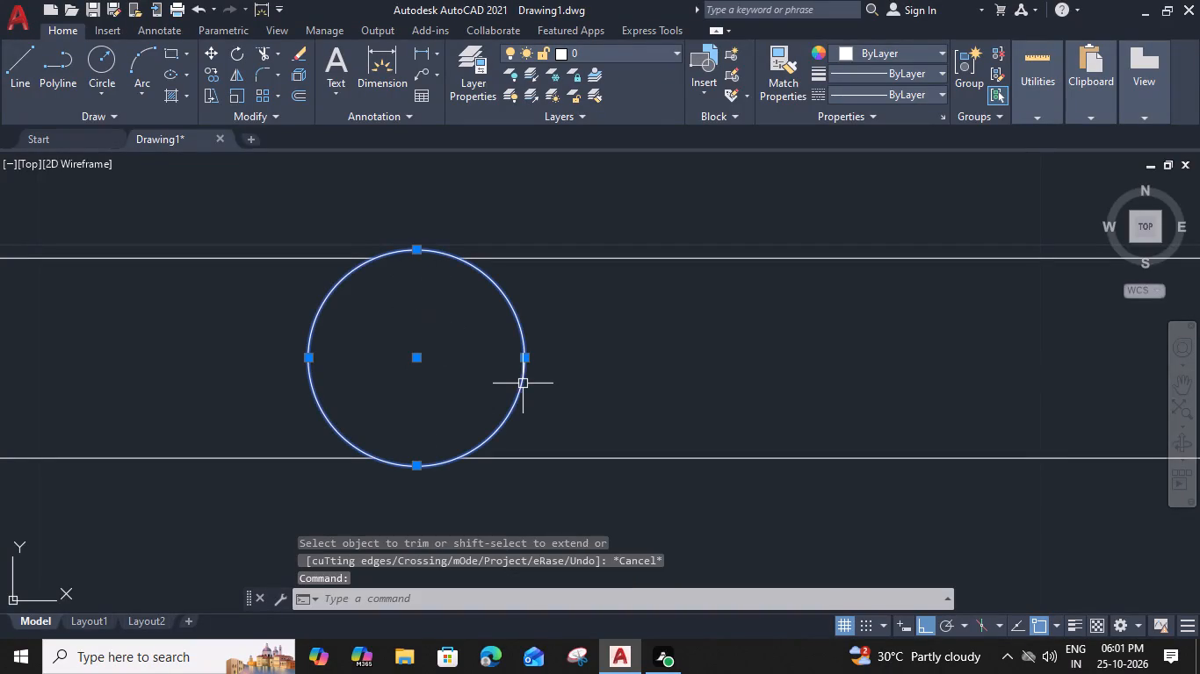
key(o)
key(space)
text(0.6")
key(Return)
click(451, 381)
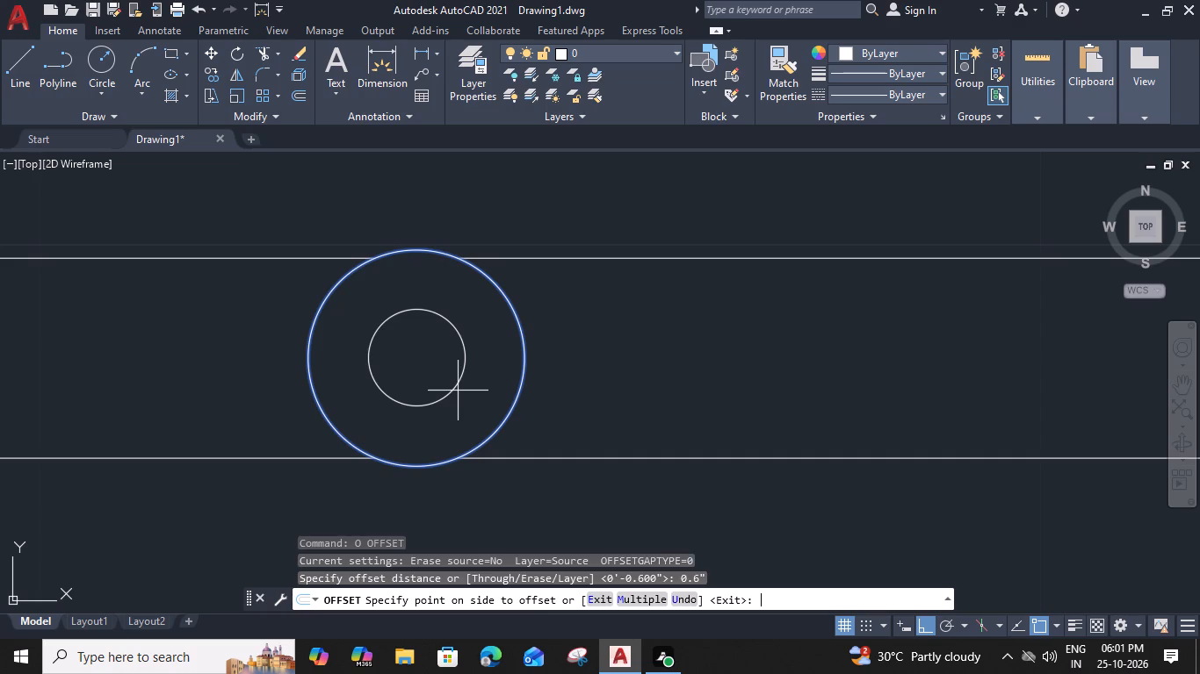
key(Escape)
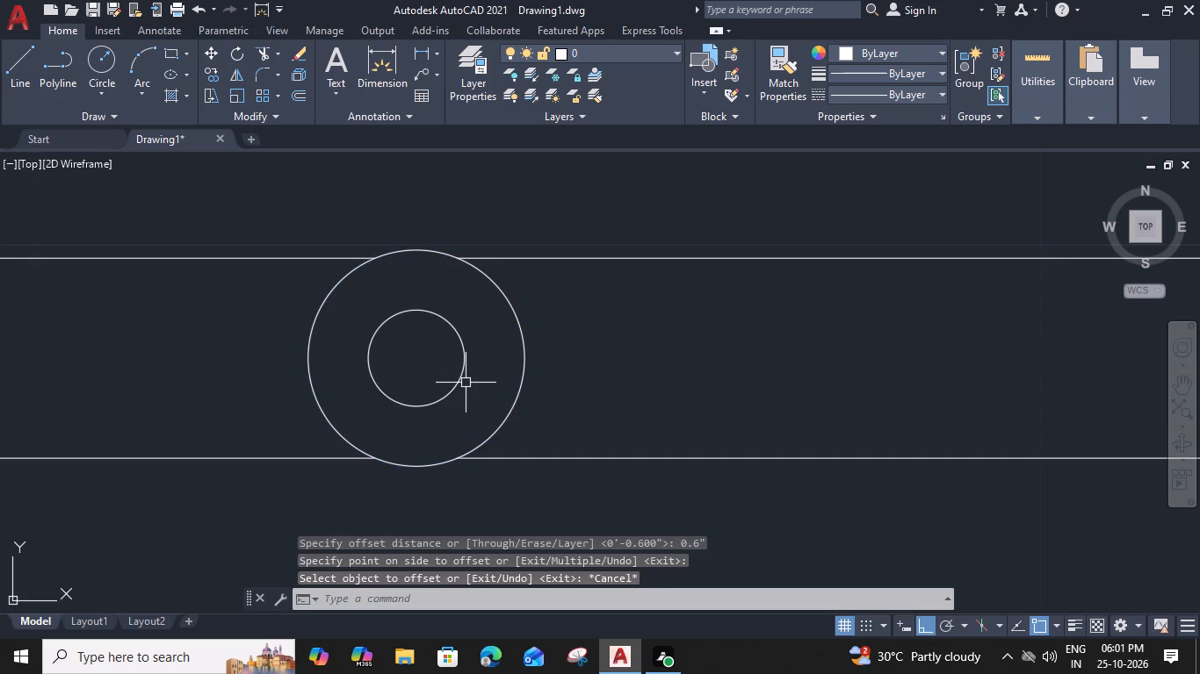
Draw a horizontal diameter line across the outer knob circle from quadrant to quadrant.
key(l)
key(space)
click(308, 357)
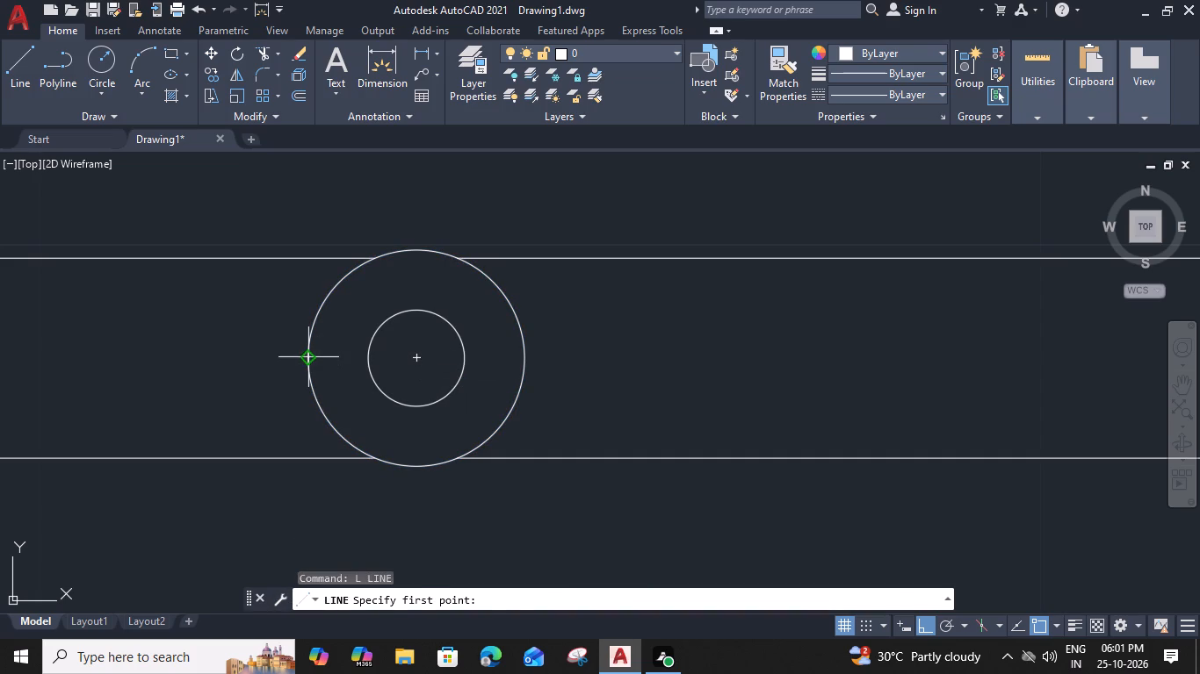
click(524, 358)
key(space)
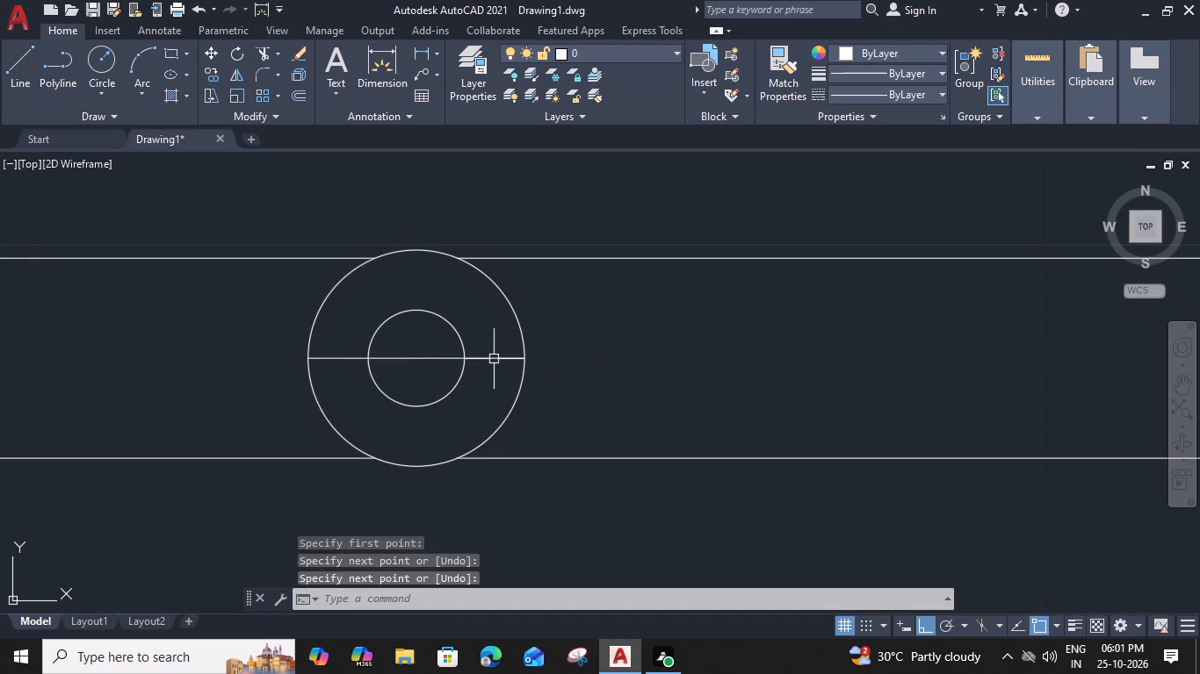
Offset the diameter line 0.3" above and below, and delete the original centre line.
click(494, 359)
text(O 0.)
key(3)
key(shift+quotedbl)
key(Return)
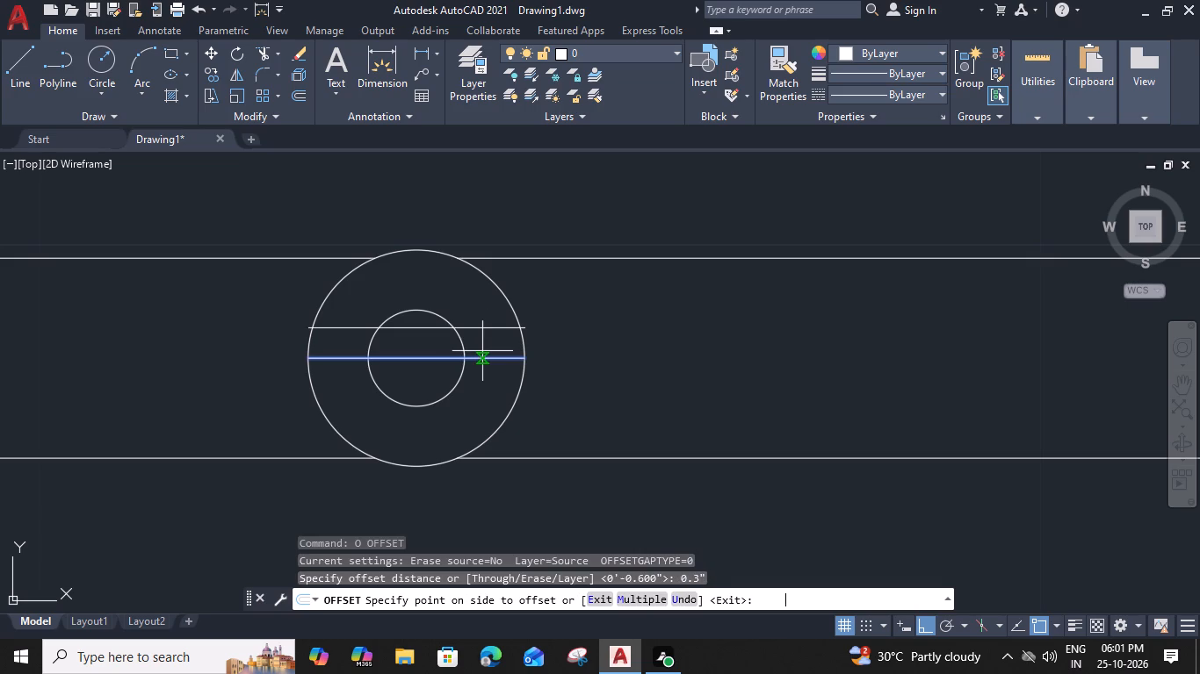
click(481, 404)
click(482, 358)
click(482, 321)
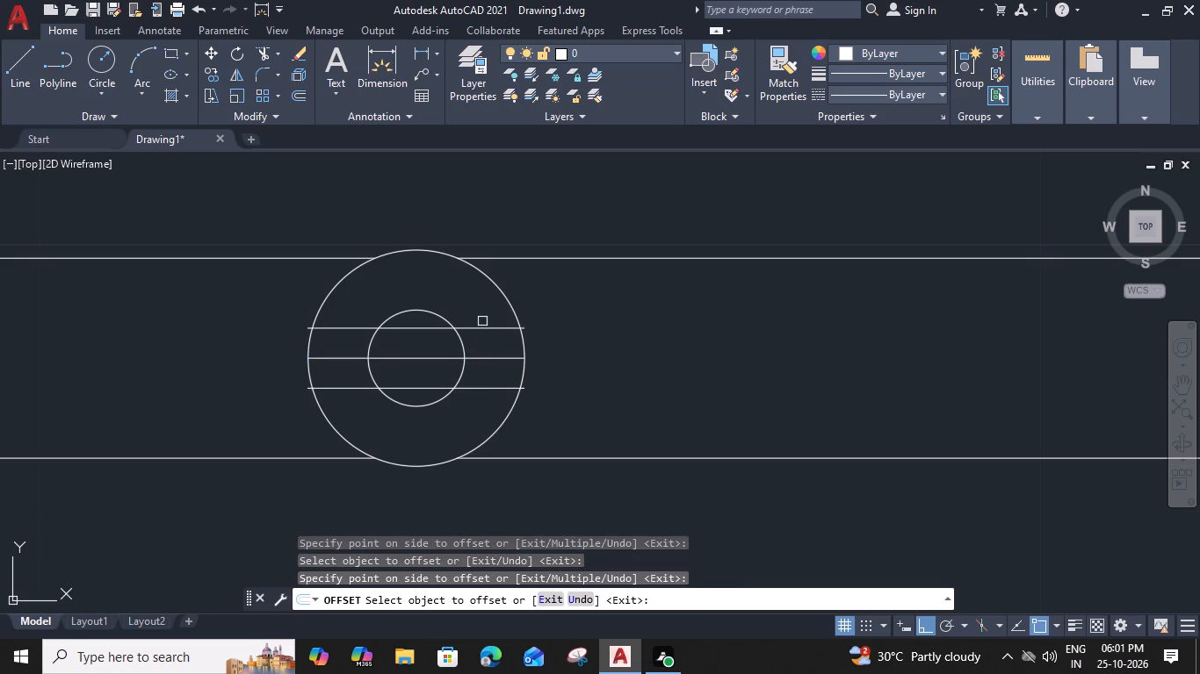
key(Escape)
click(491, 355)
key(Delete)
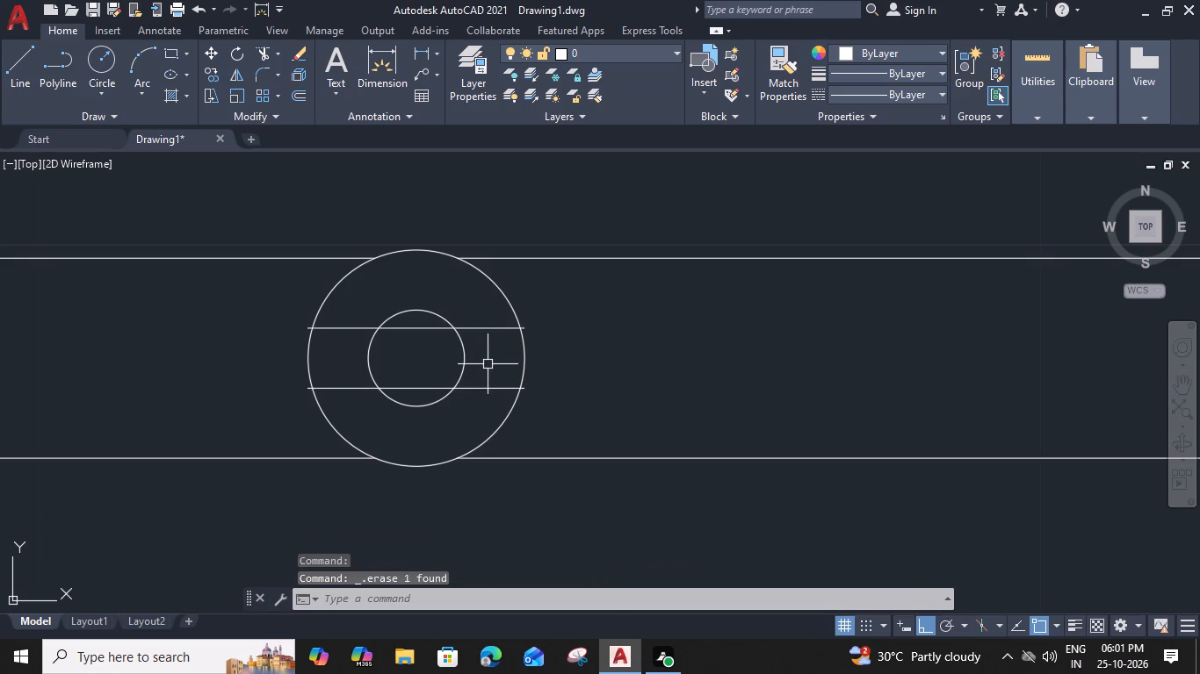
Trim the inner circle between the two parallel lines and cut off the line ends projecting beyond the outer circle.
text(TR)
key(space)
click(487, 364)
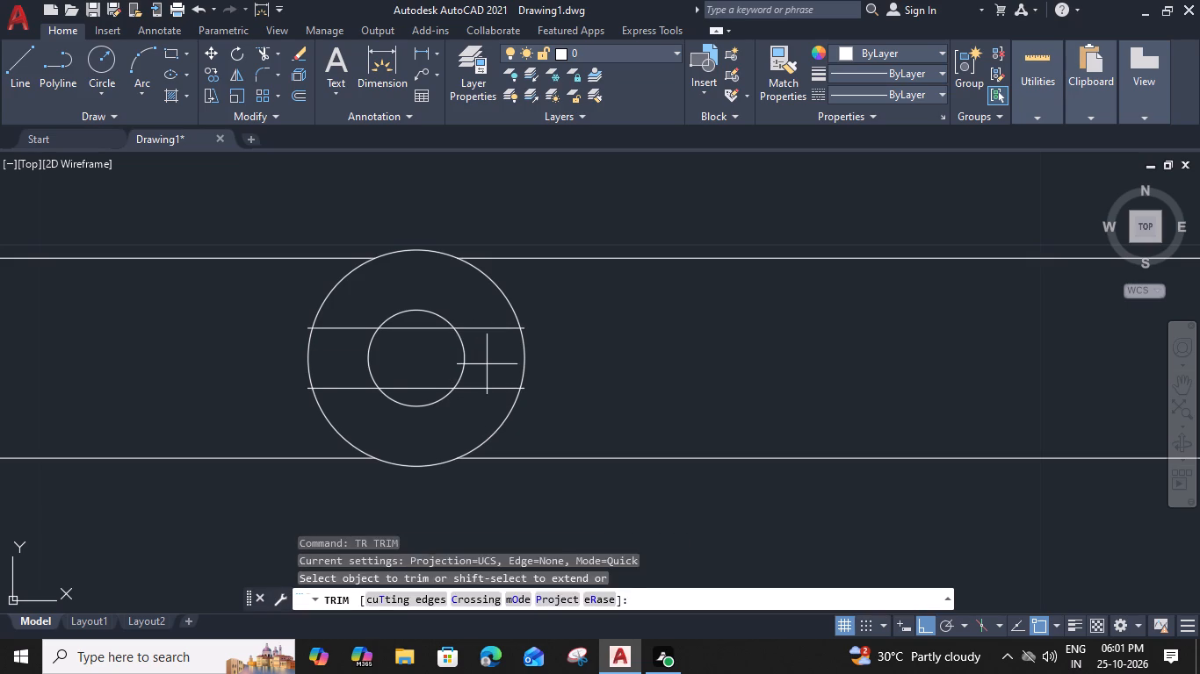
click(317, 364)
scroll(293, 328, up, 1)
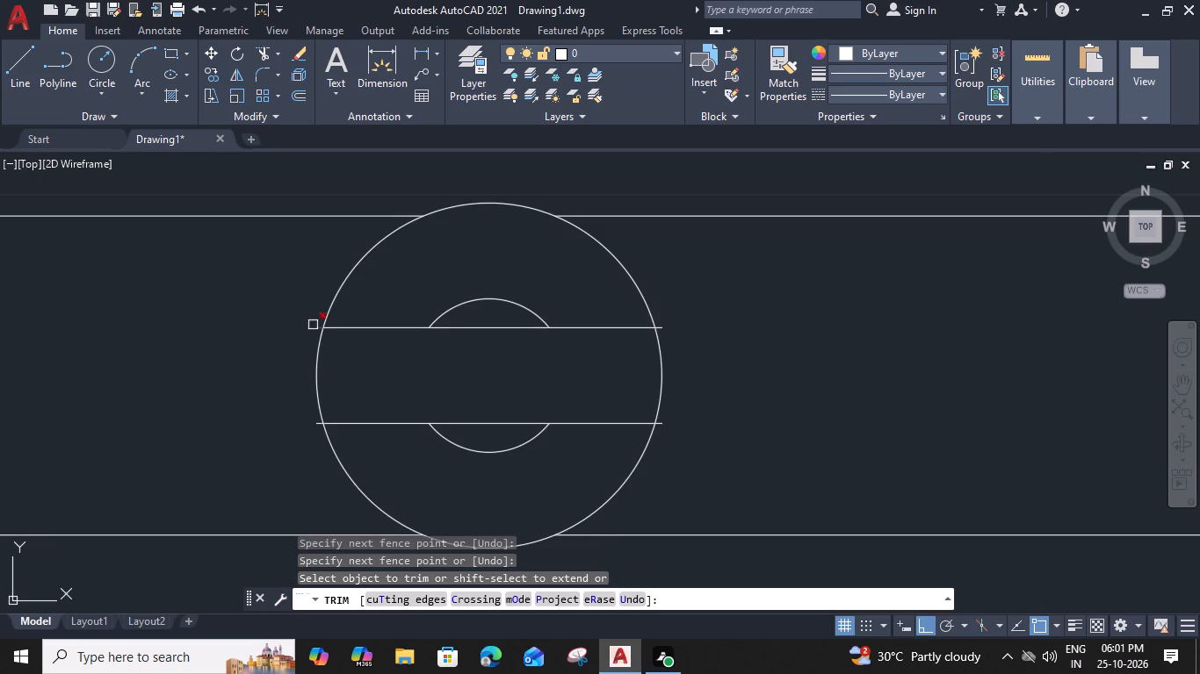
click(314, 325)
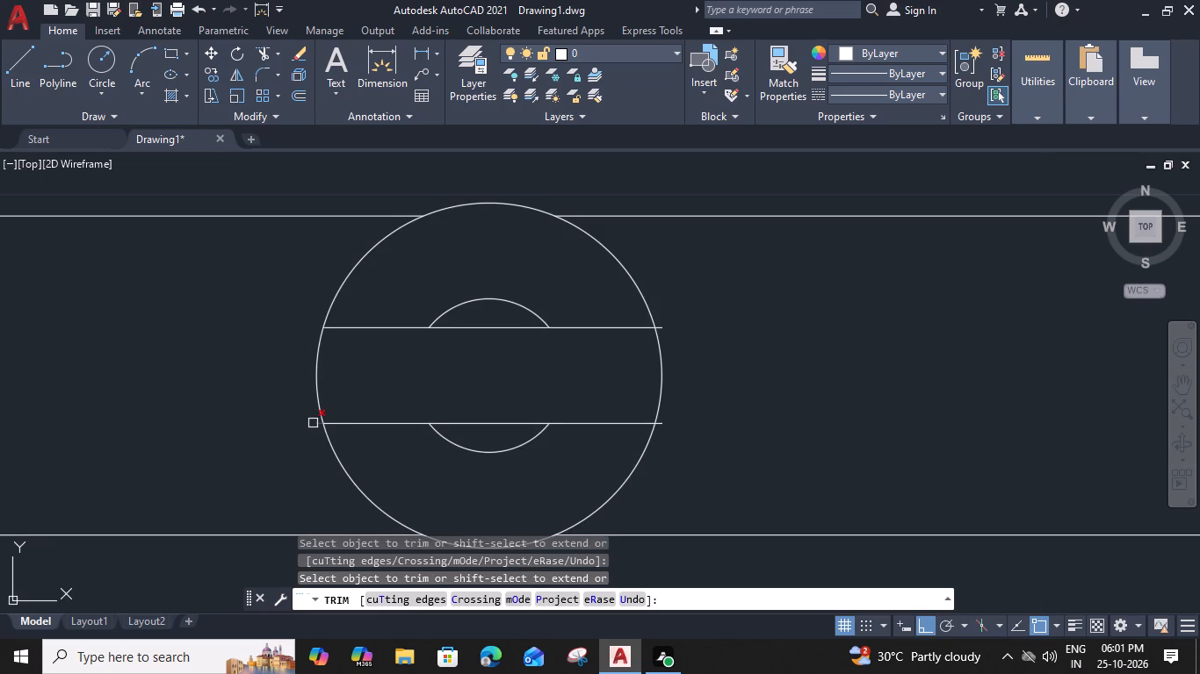
click(313, 423)
click(664, 424)
click(666, 330)
key(Escape)
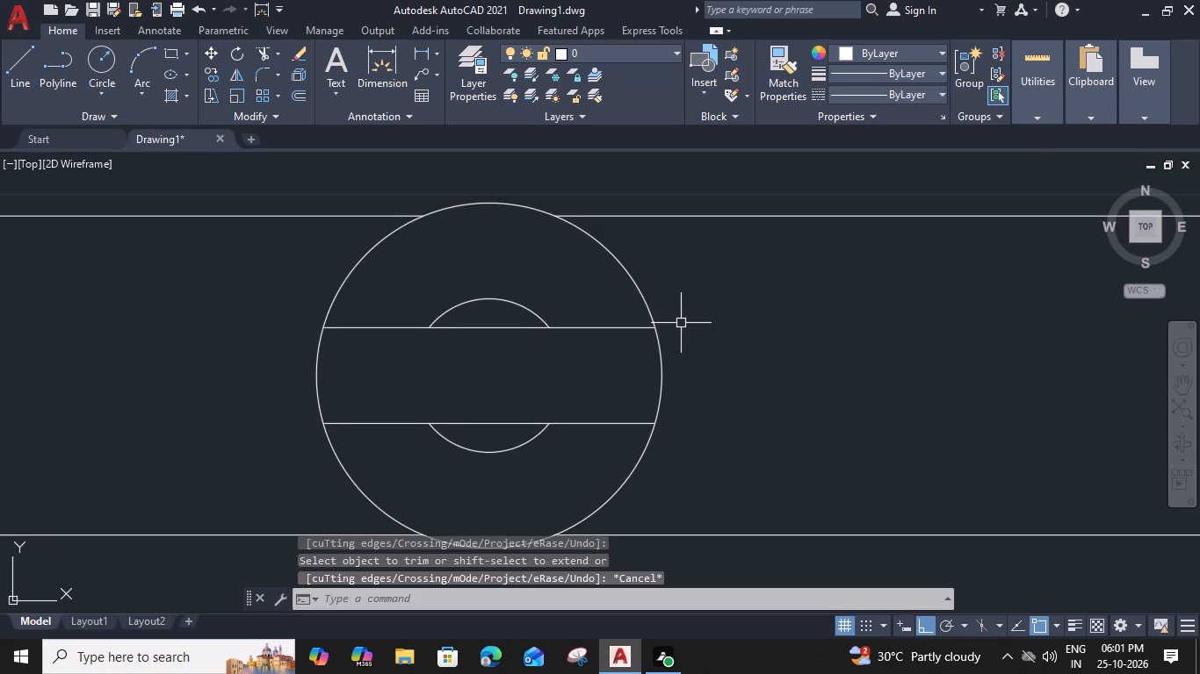
Group the knob's circle, arcs and parallel lines into one object.
drag(739, 310, 699, 328)
click(278, 476)
text(G)
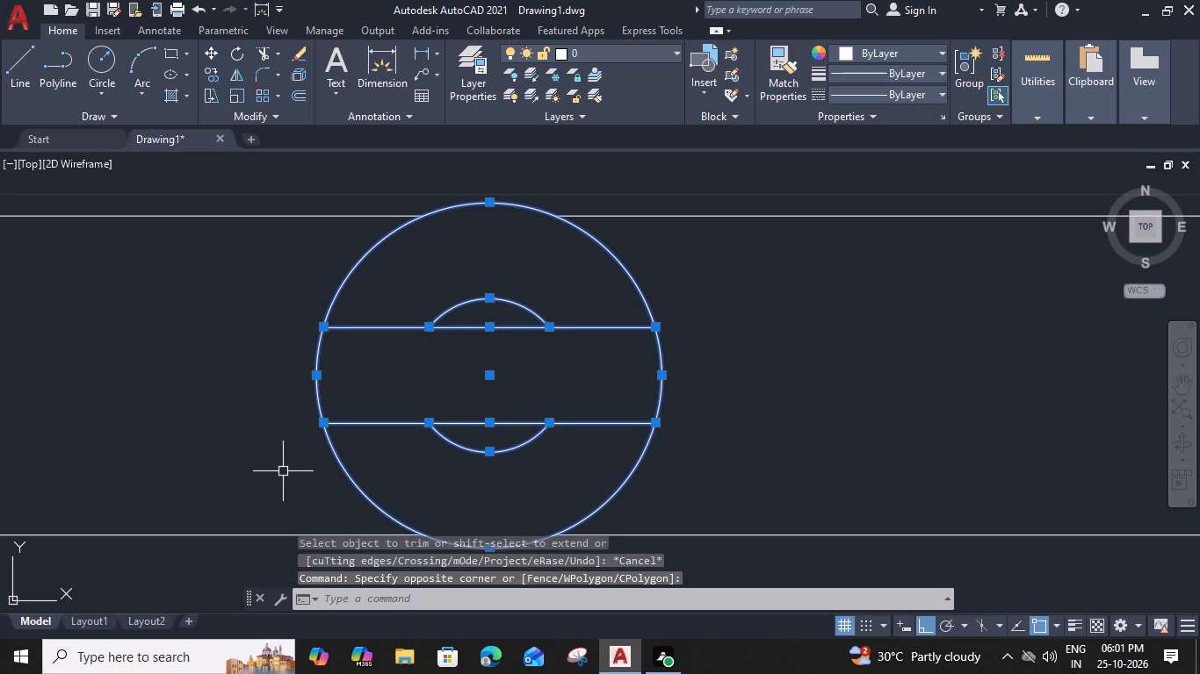
key(space)
Copy the knob group from its centre to above the small middle burner and about 1'-11.5" across, above the right burner.
scroll(286, 469, down, 3)
click(393, 445)
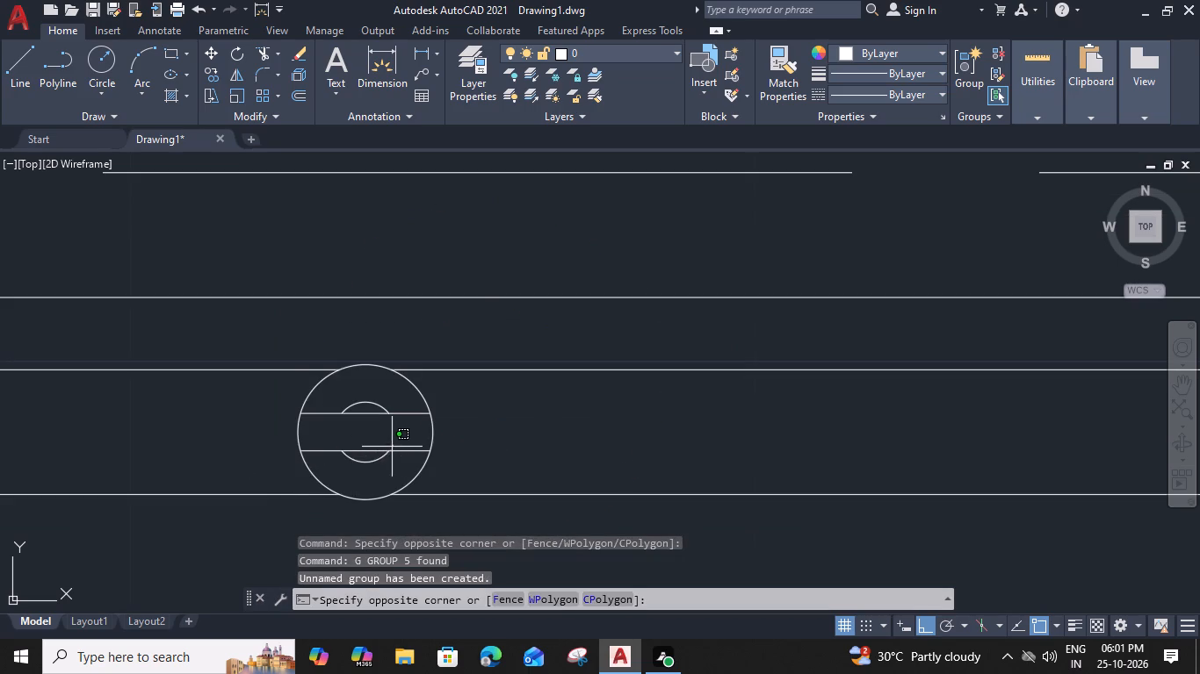
click(322, 470)
key(c)
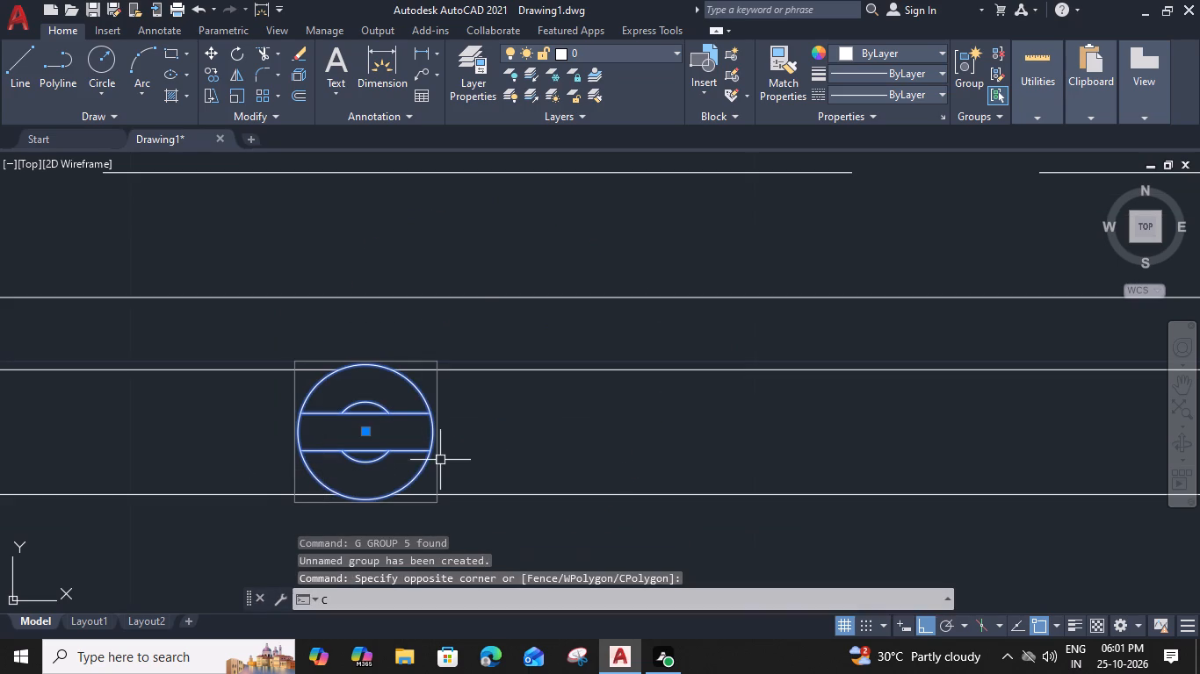
key(o)
key(space)
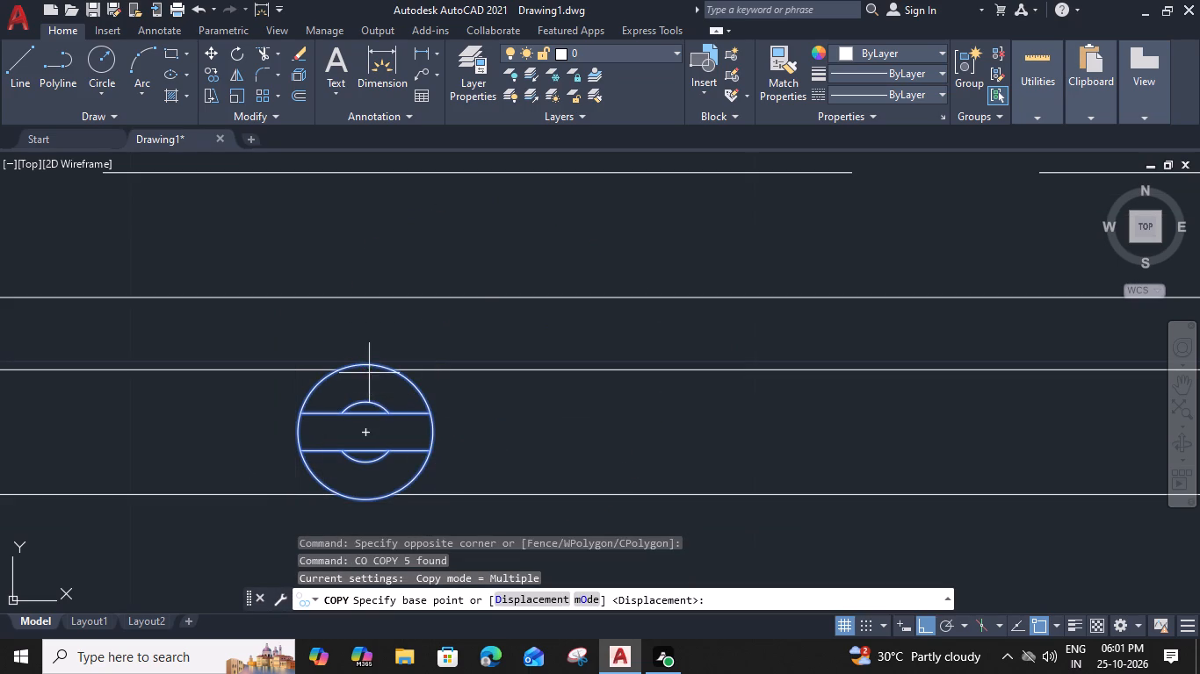
scroll(442, 471, down, 1)
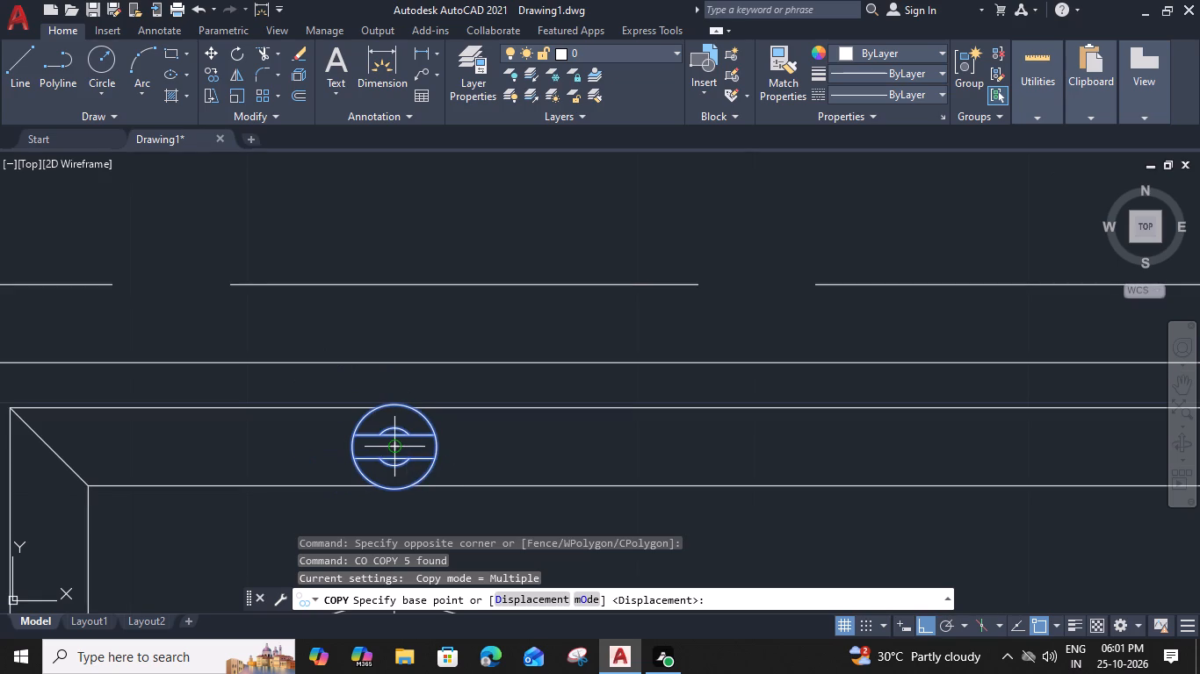
click(392, 450)
scroll(629, 455, down, 1)
middle_drag(676, 452, 520, 412)
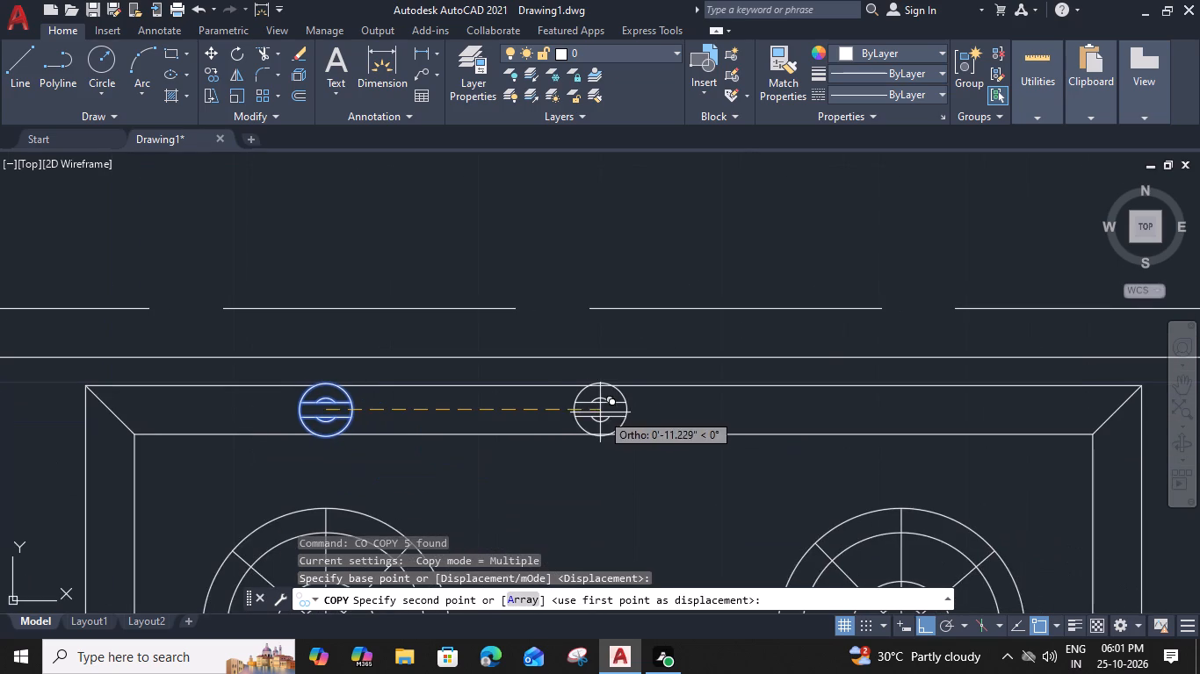
scroll(624, 415, down, 2)
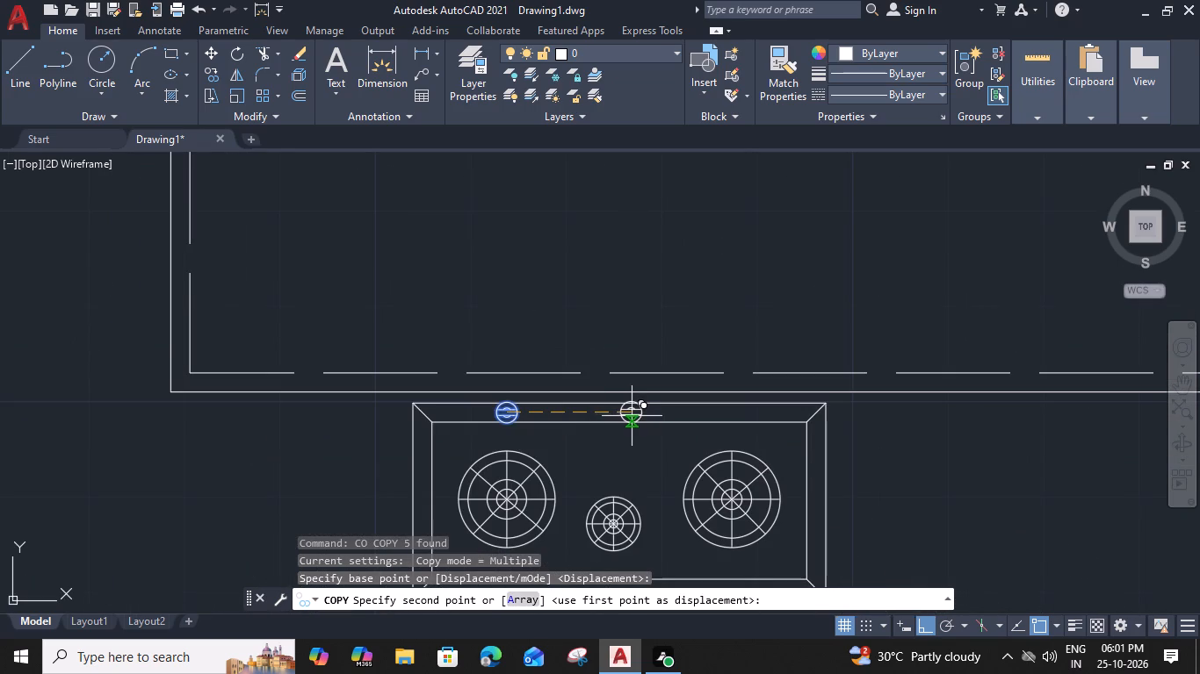
click(612, 416)
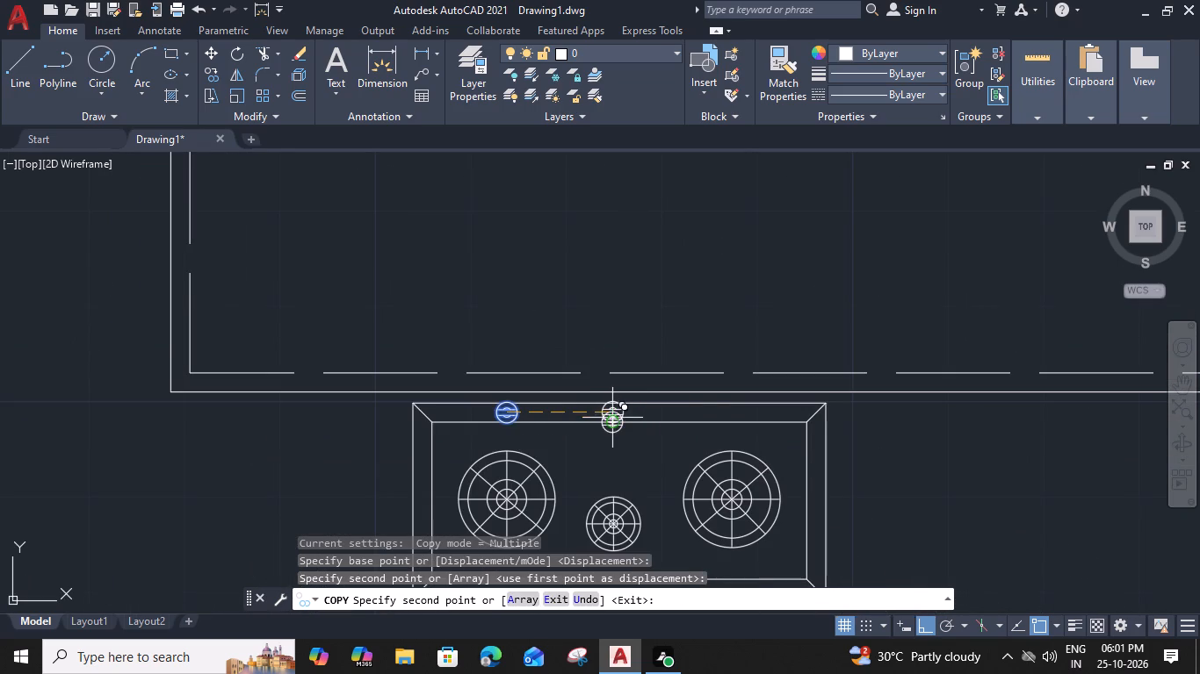
scroll(727, 412, up, 3)
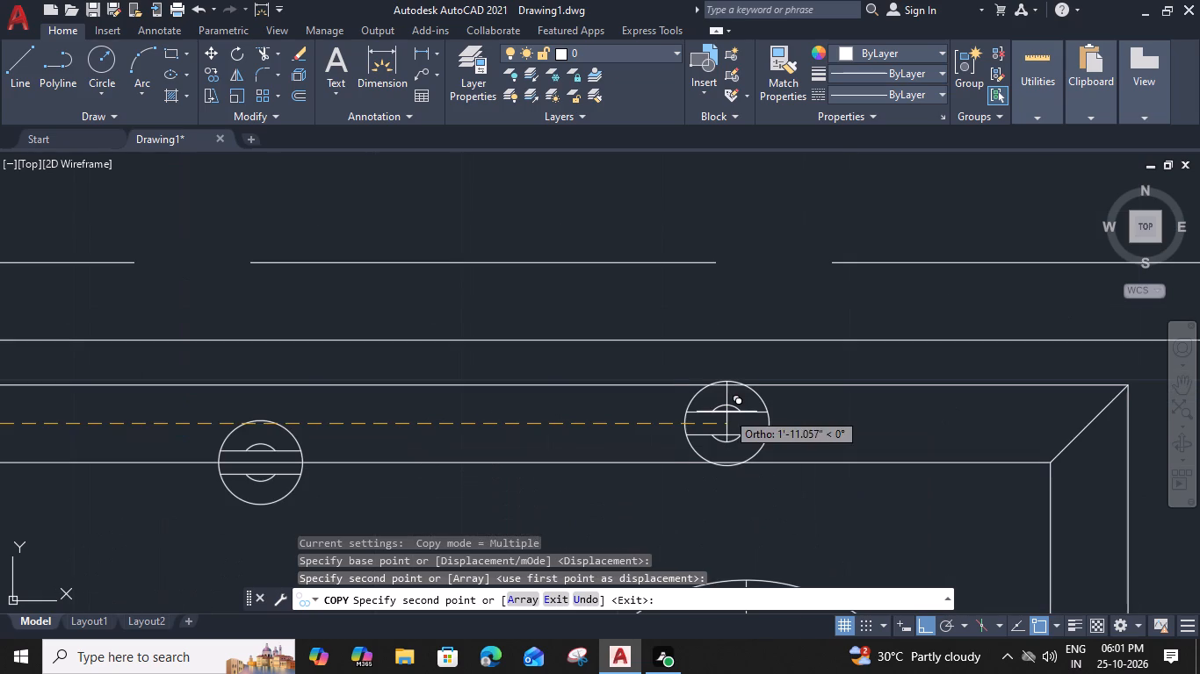
click(744, 423)
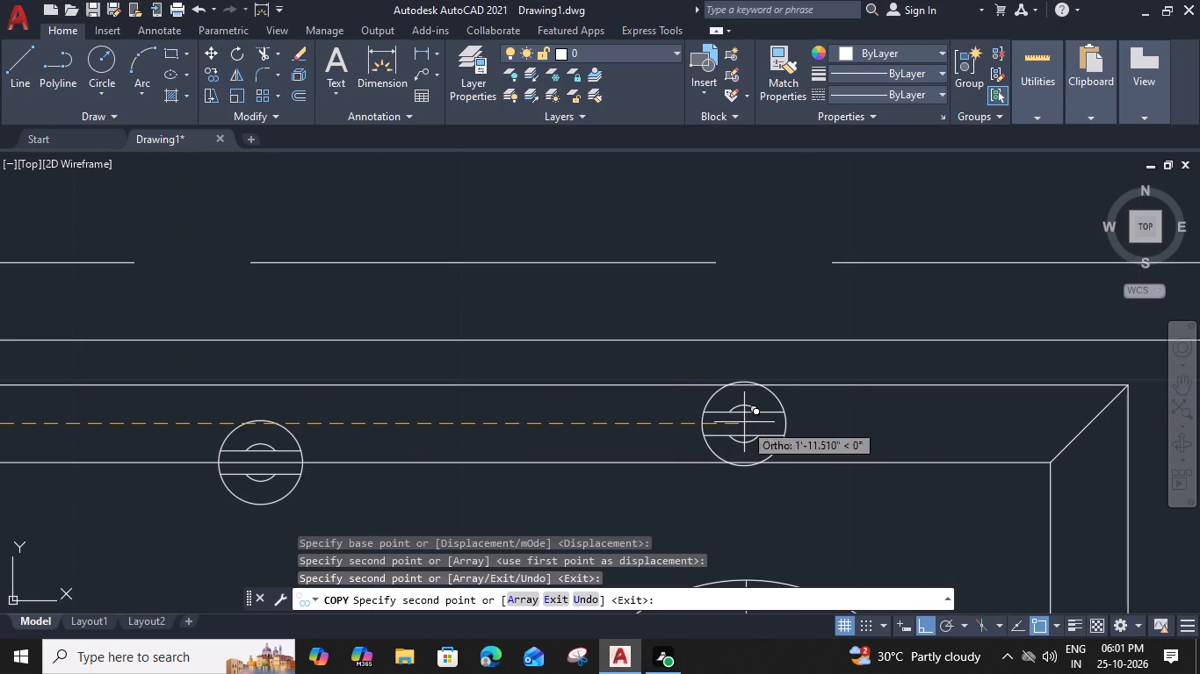
key(Escape)
Move the middle knob straight up about 0.97" into the frame strip, level with the other two knobs.
middle_drag(457, 440, 699, 426)
click(502, 409)
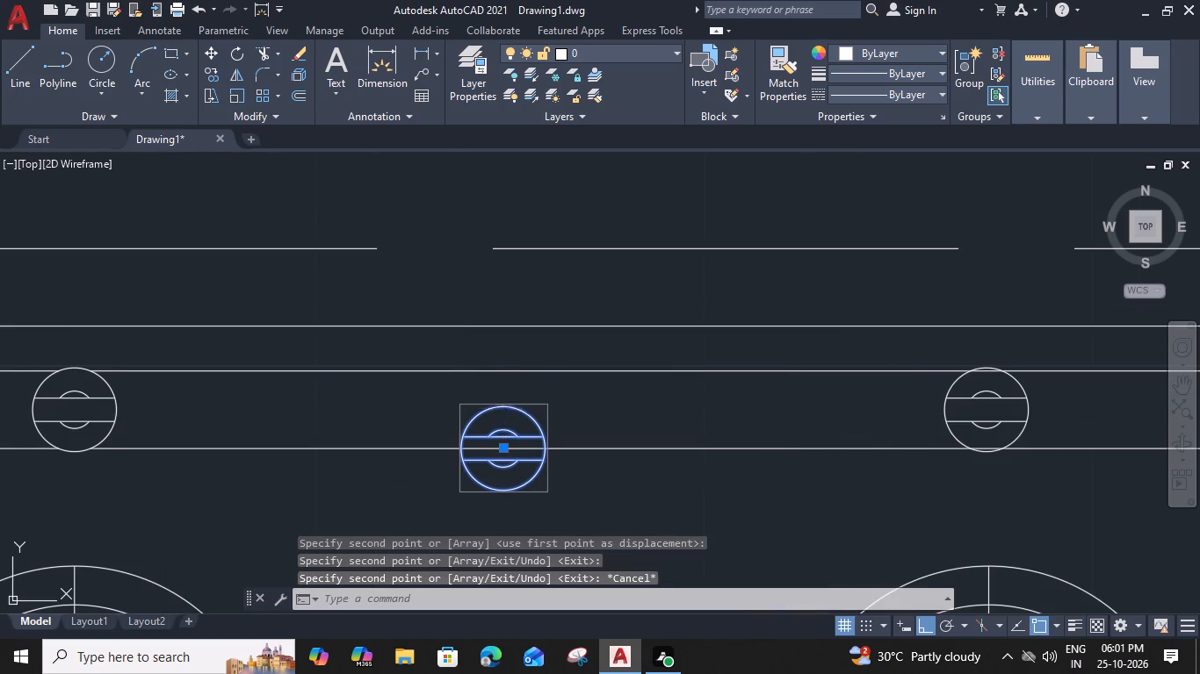
text(M)
key(space)
click(506, 409)
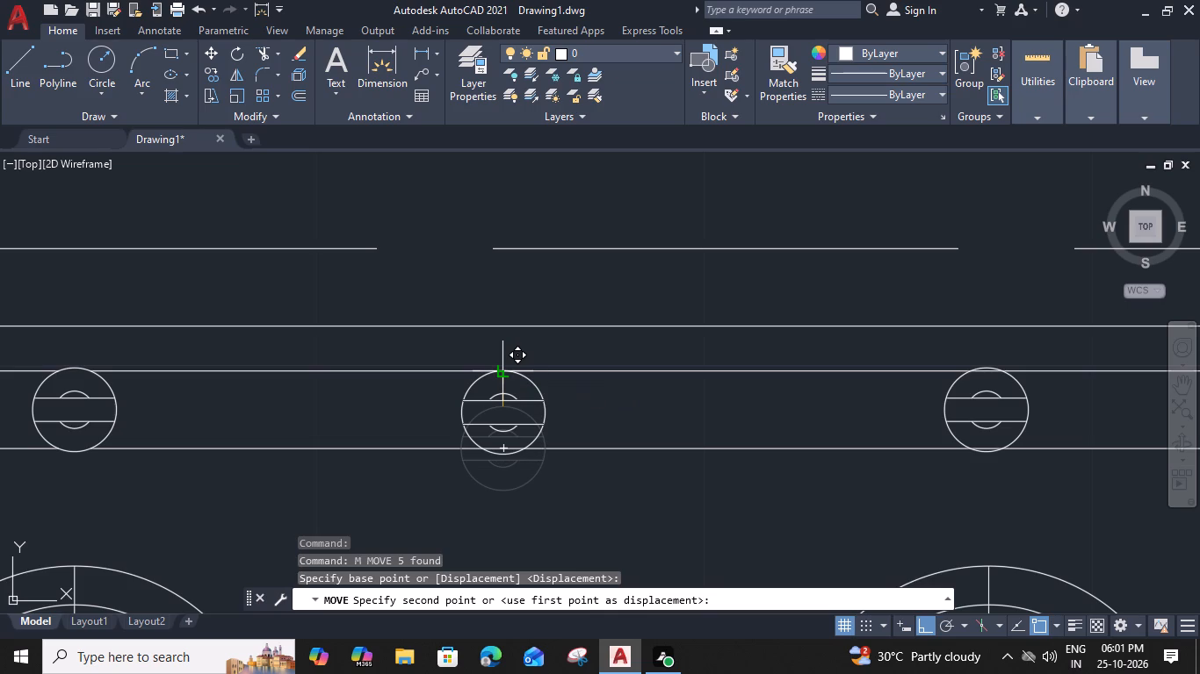
scroll(506, 369, up, 2)
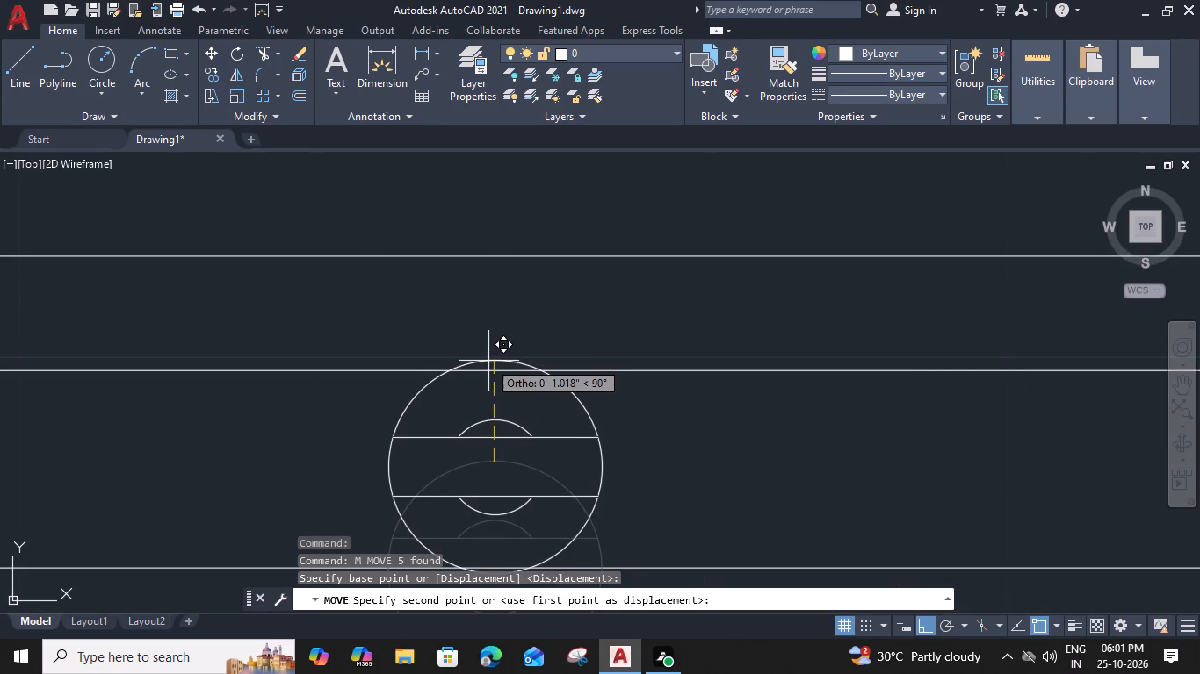
scroll(495, 365, up, 2)
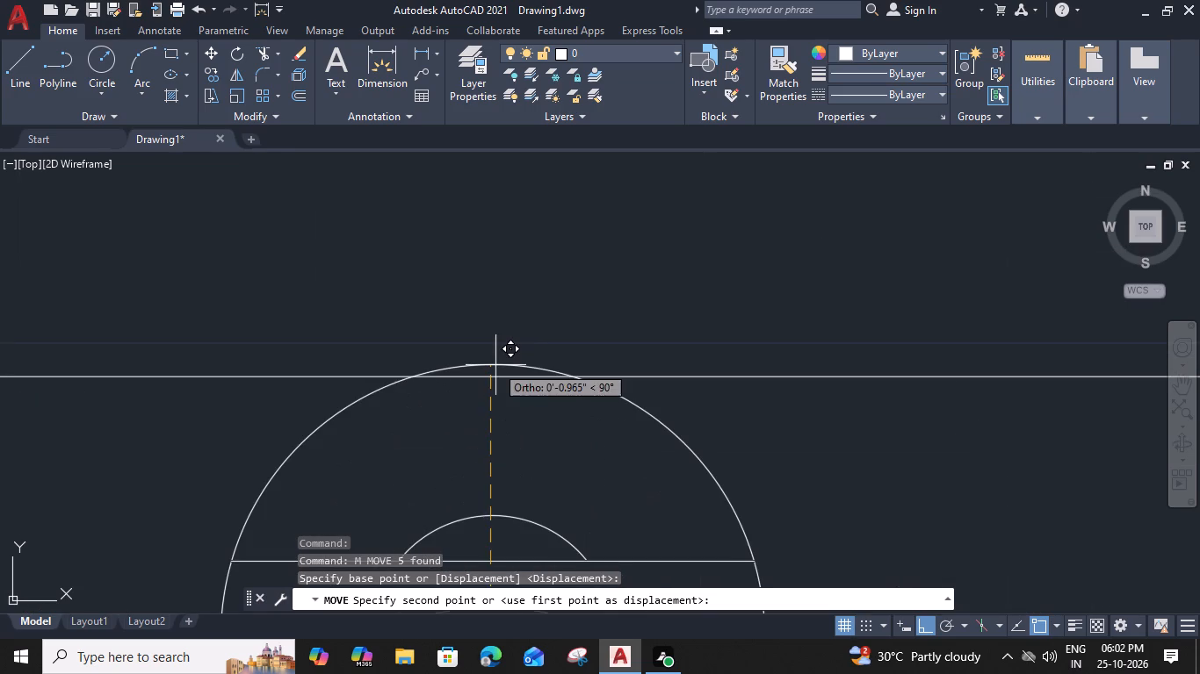
click(489, 362)
Trim the frame lines passing through the middle and right knobs.
scroll(489, 362, down, 4)
scroll(524, 472, down, 2)
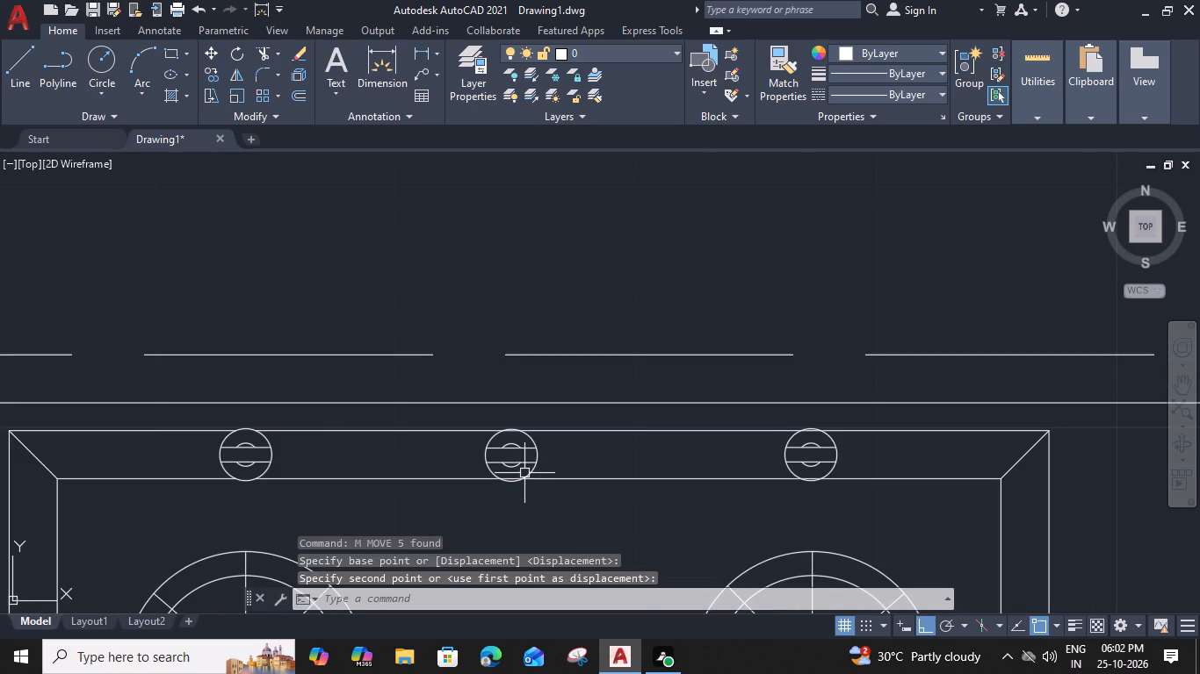
text(TR)
key(space)
scroll(497, 463, up, 3)
click(548, 529)
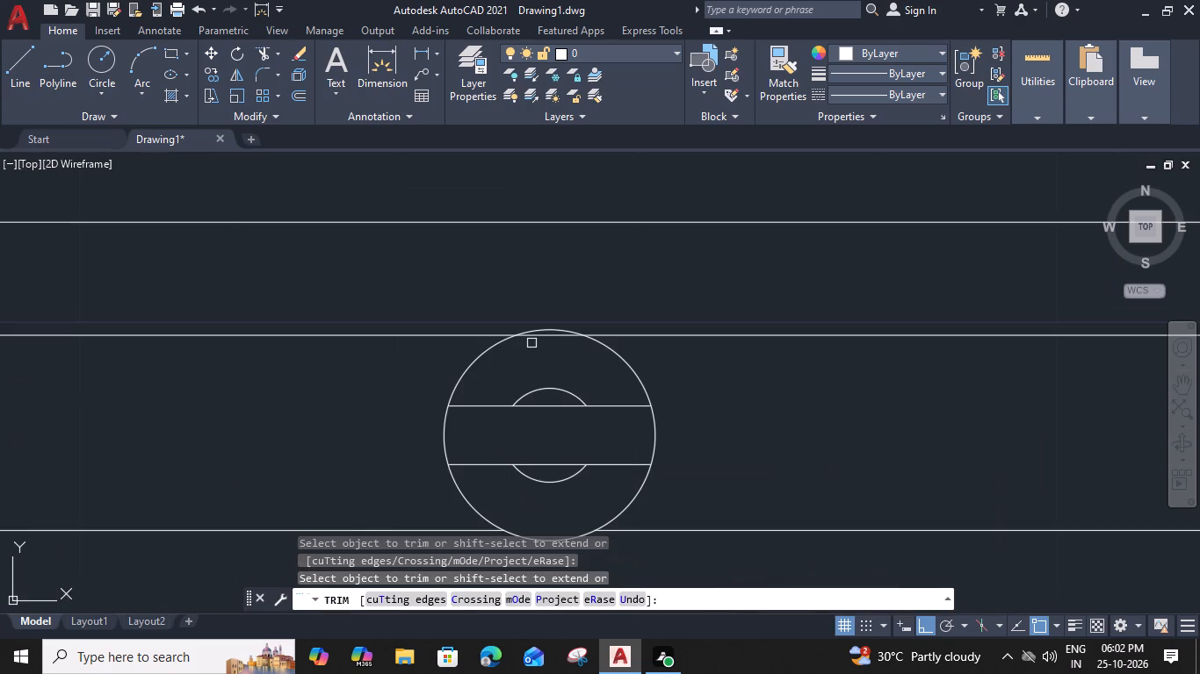
click(547, 337)
scroll(551, 346, down, 3)
scroll(888, 392, up, 3)
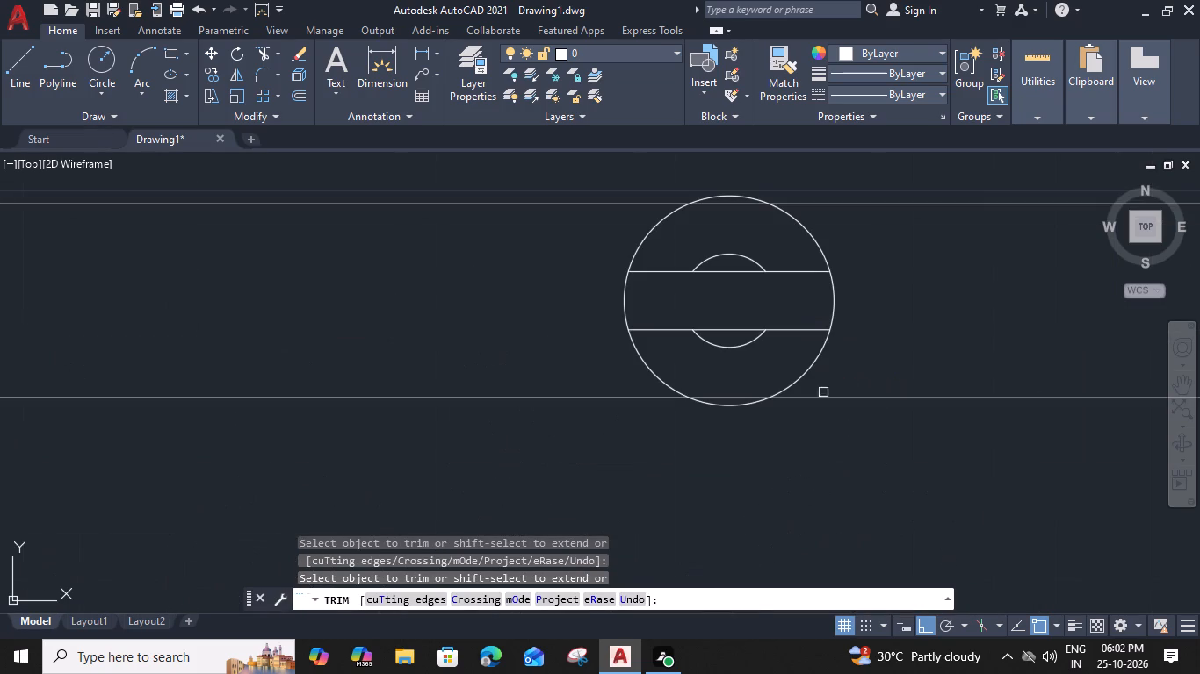
click(734, 397)
click(740, 203)
key(Escape)
Move the small middle burner slightly across so it sits midway between the two large burners.
scroll(740, 229, down, 3)
middle_drag(573, 391, 676, 260)
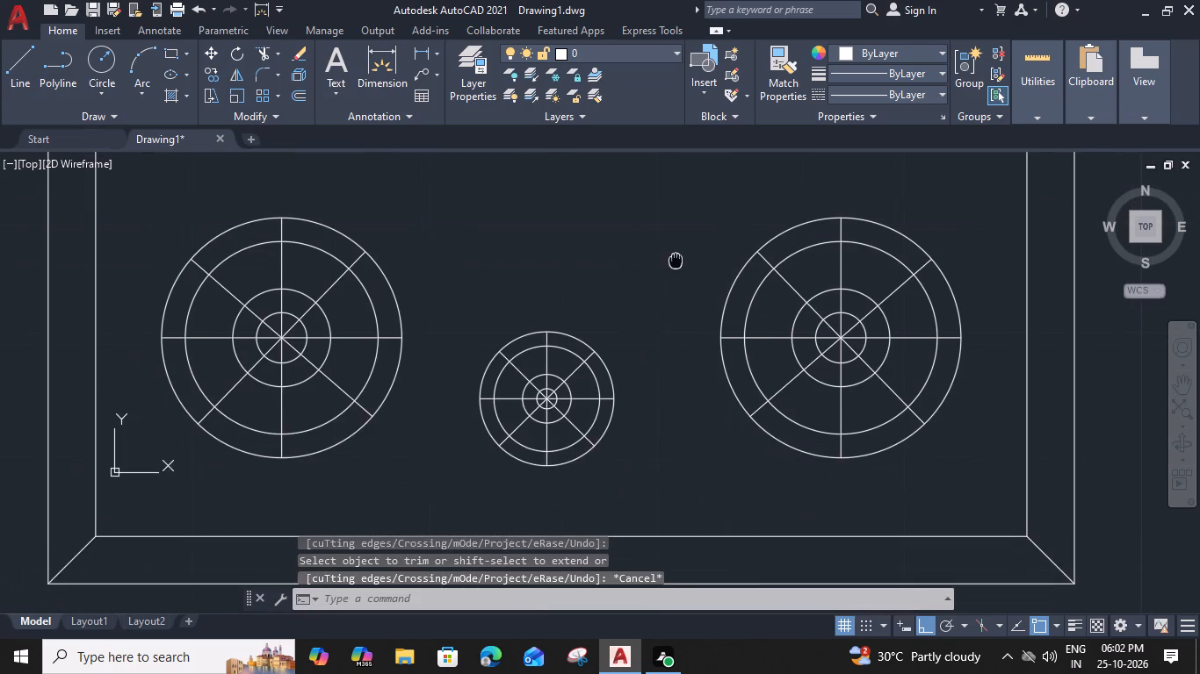
click(596, 368)
middle_drag(630, 379, 630, 319)
key(m)
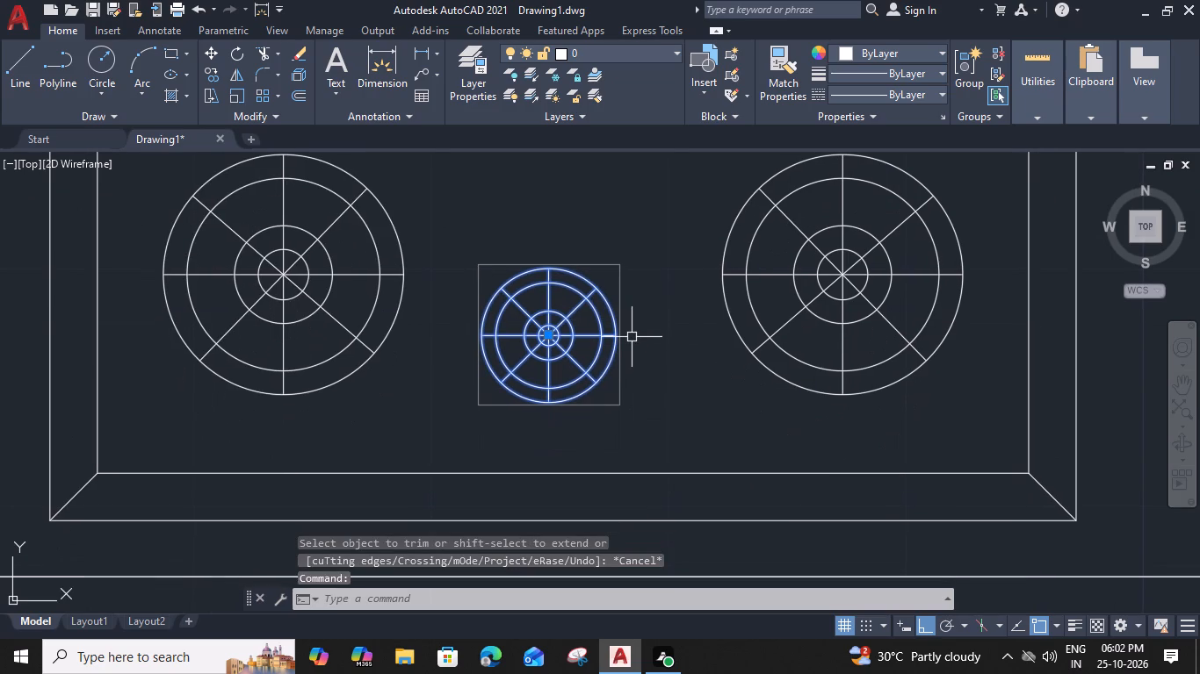
key(space)
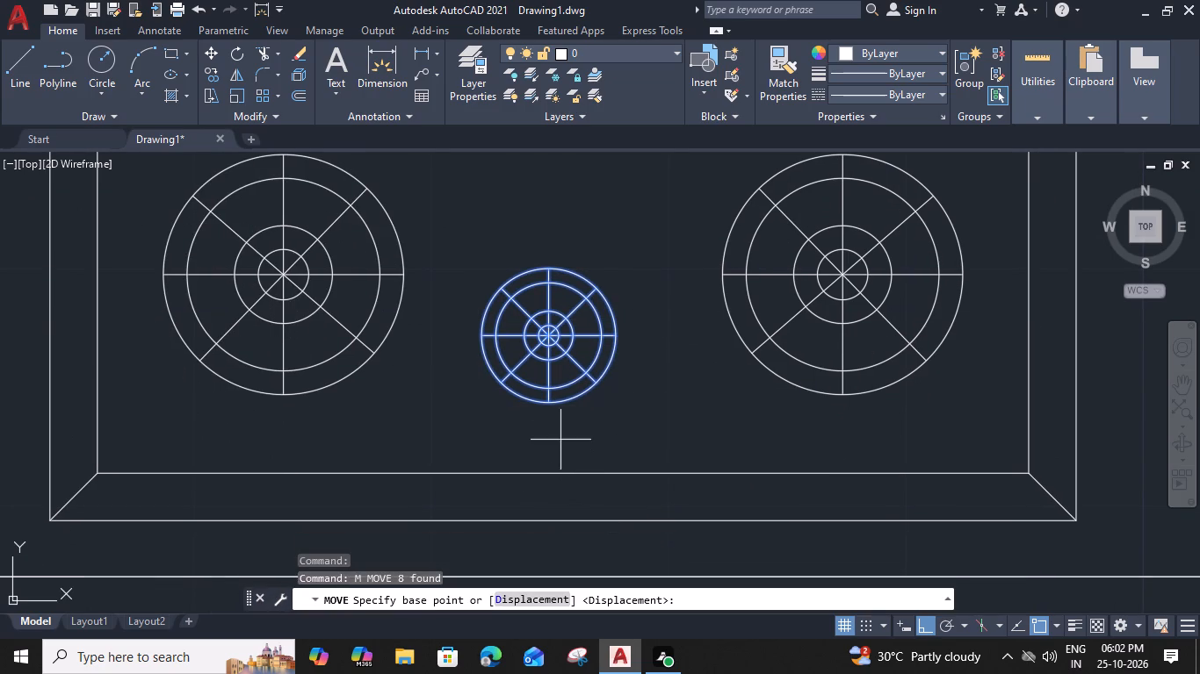
click(560, 405)
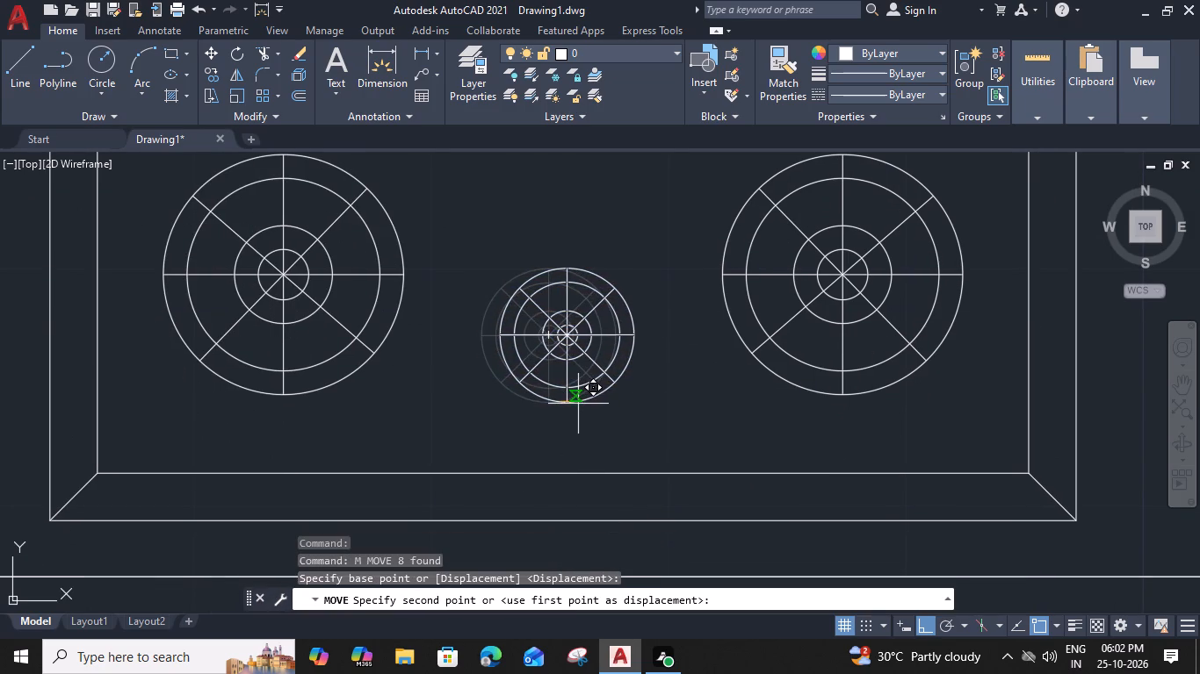
click(578, 404)
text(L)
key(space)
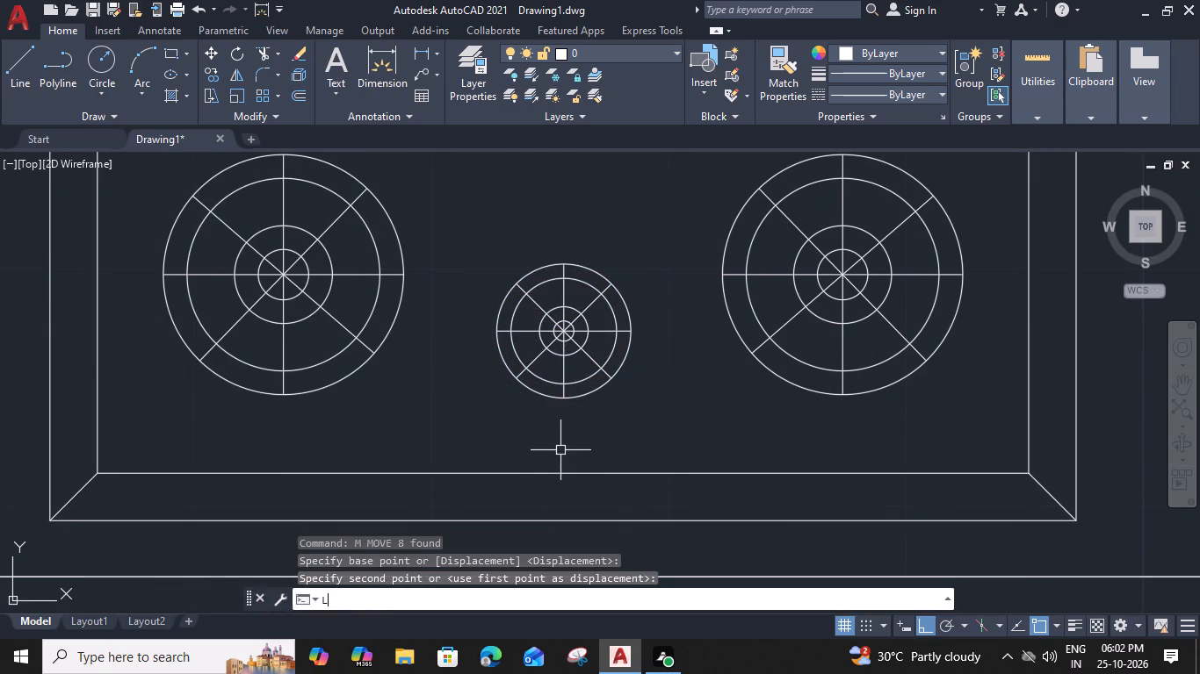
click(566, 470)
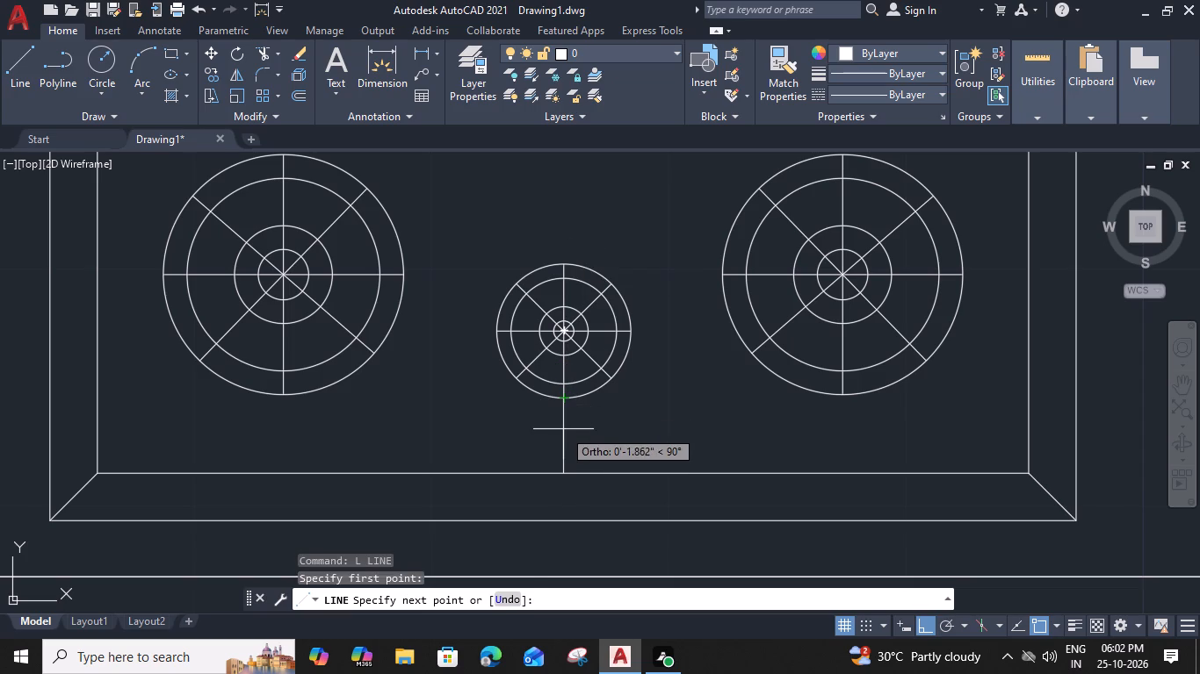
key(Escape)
Move the middle knob along the frame strip so it sits roughly above the small middle burner.
scroll(567, 426, down, 2)
middle_drag(606, 374, 596, 437)
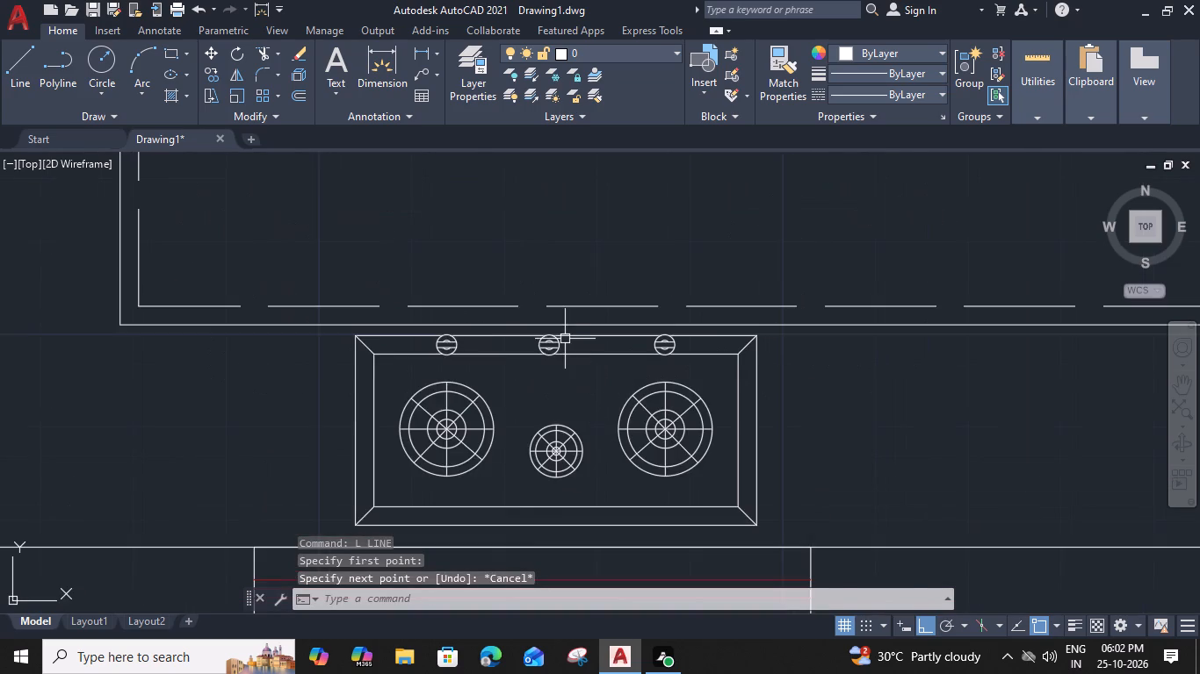
scroll(565, 339, up, 2)
click(549, 353)
text(M)
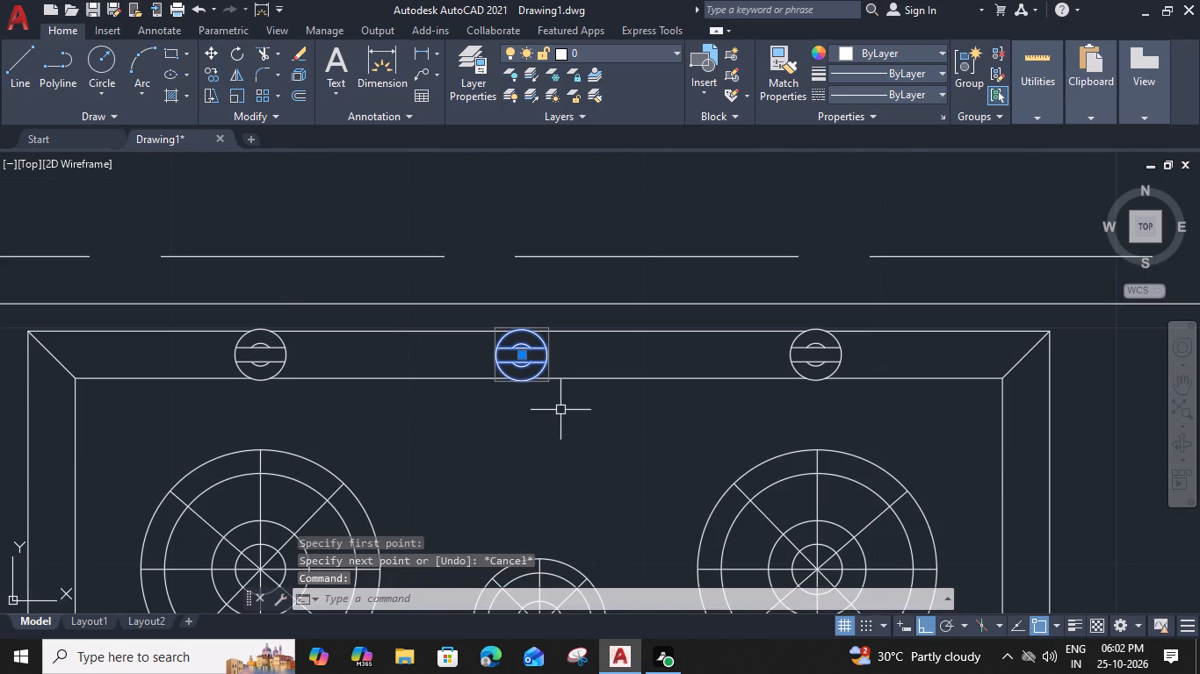
key(space)
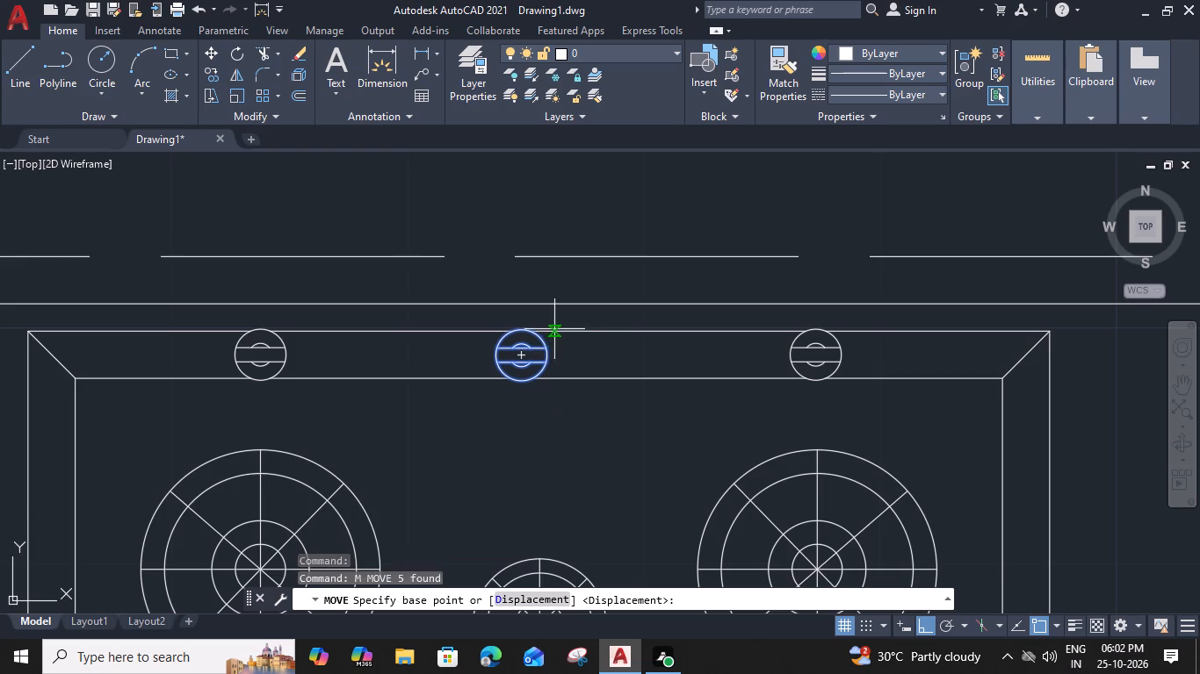
click(521, 331)
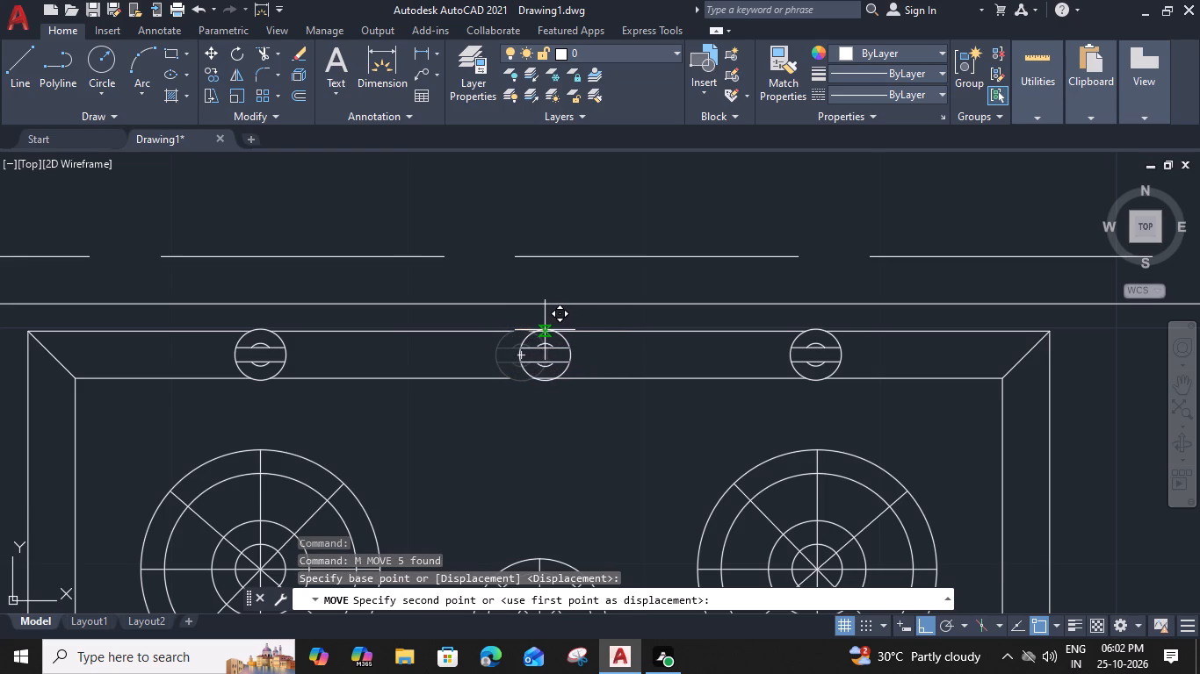
click(542, 330)
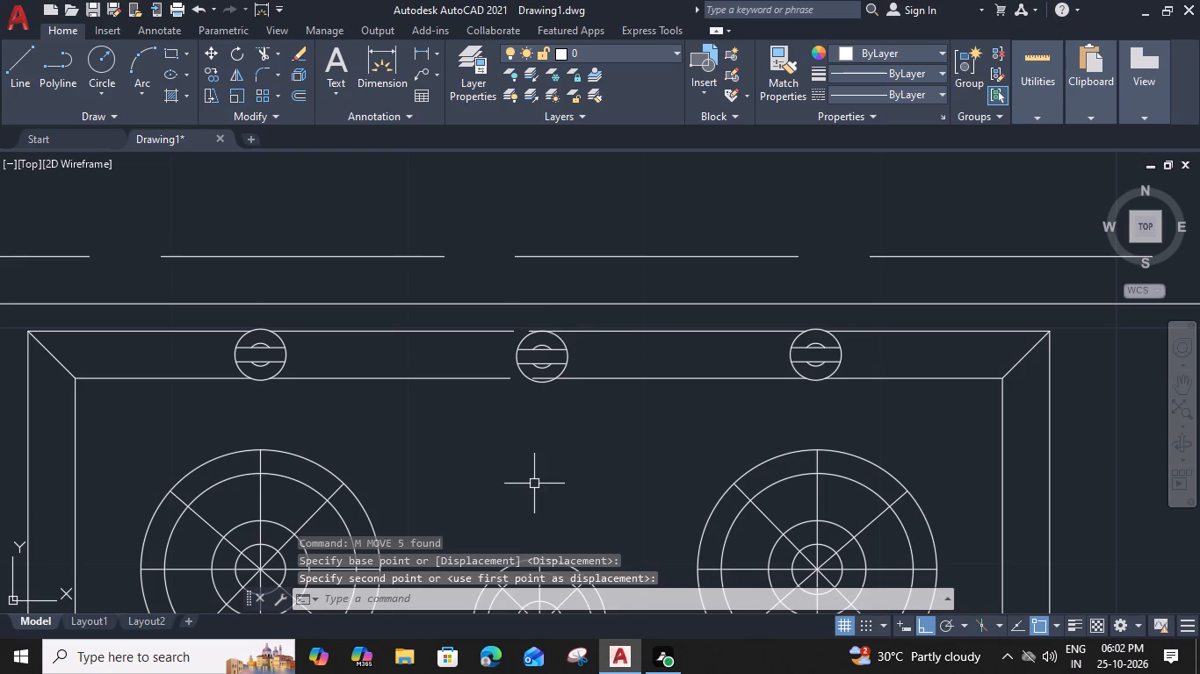
Draw a vertical guide line from the top of the small burner up to the frame's inner line at the middle knob.
middle_drag(535, 473, 532, 415)
text(L)
key(space)
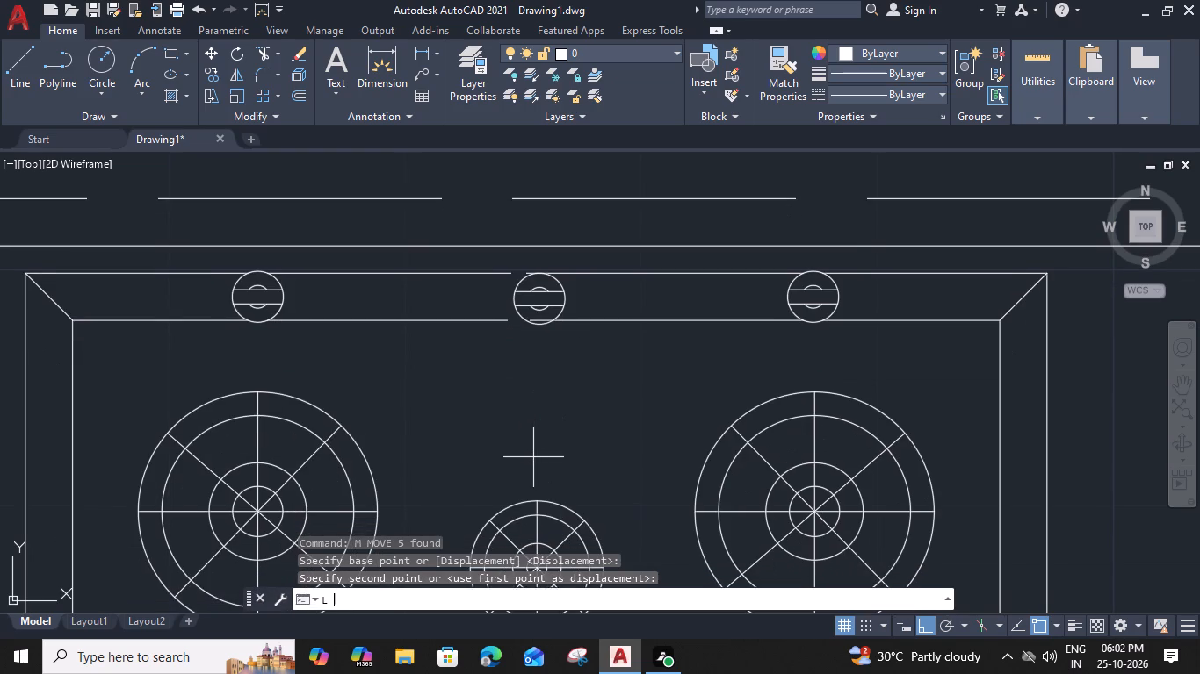
click(536, 499)
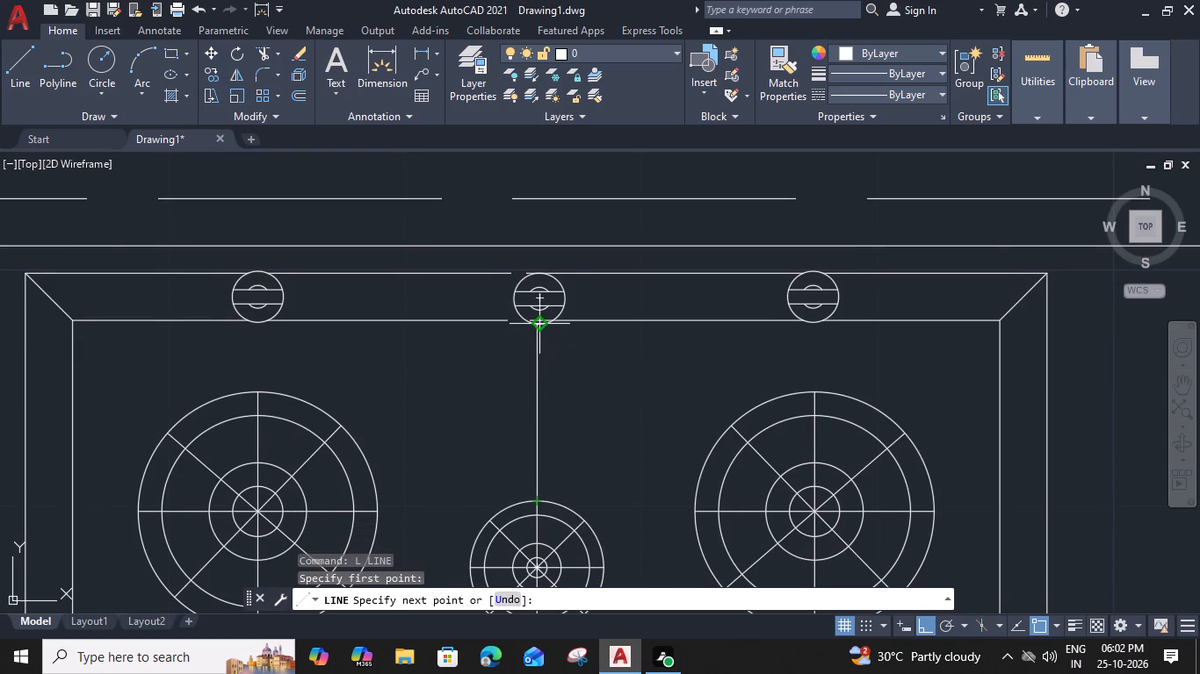
scroll(542, 322, up, 3)
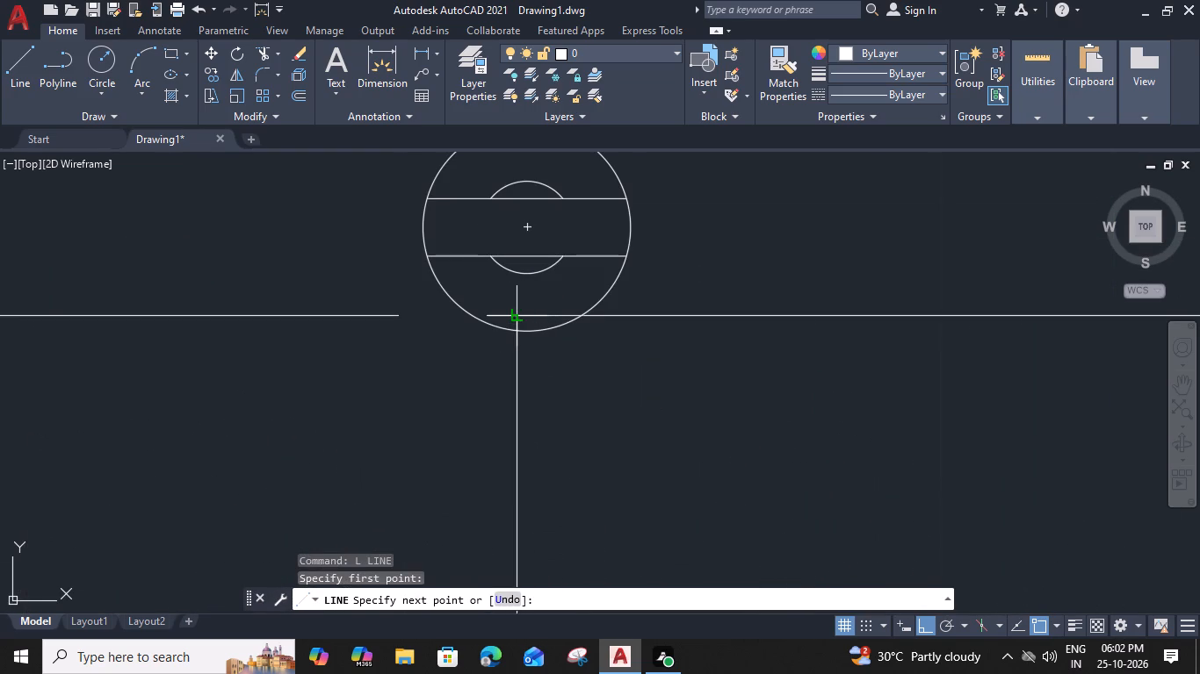
click(518, 316)
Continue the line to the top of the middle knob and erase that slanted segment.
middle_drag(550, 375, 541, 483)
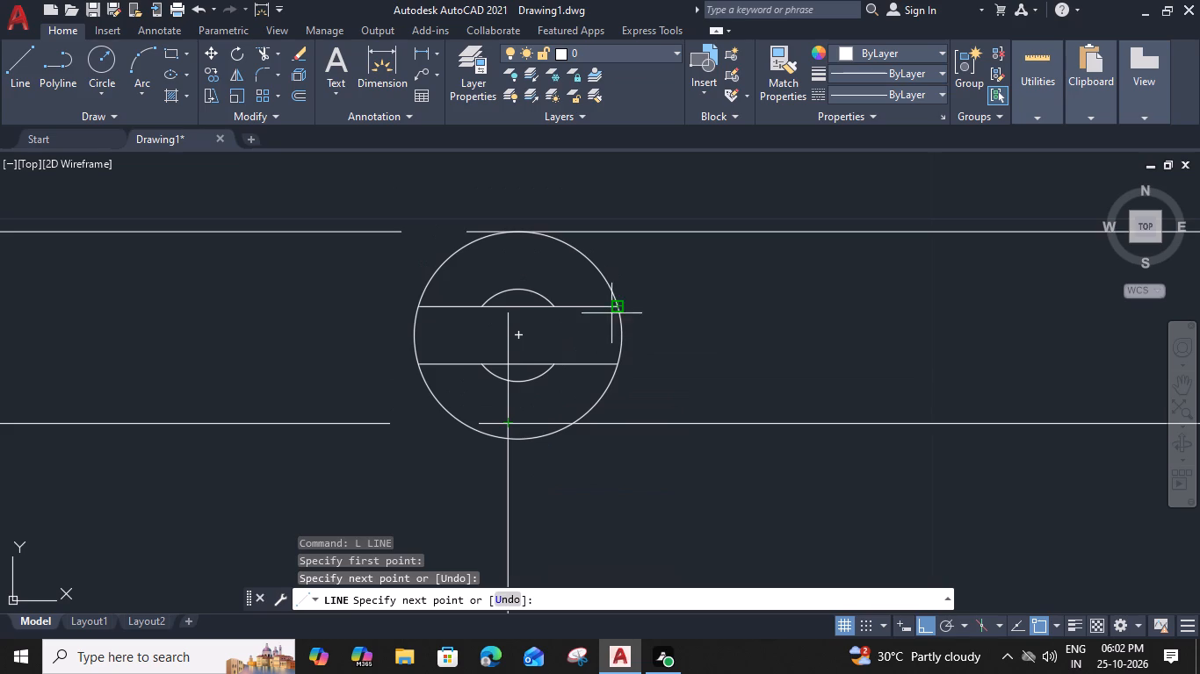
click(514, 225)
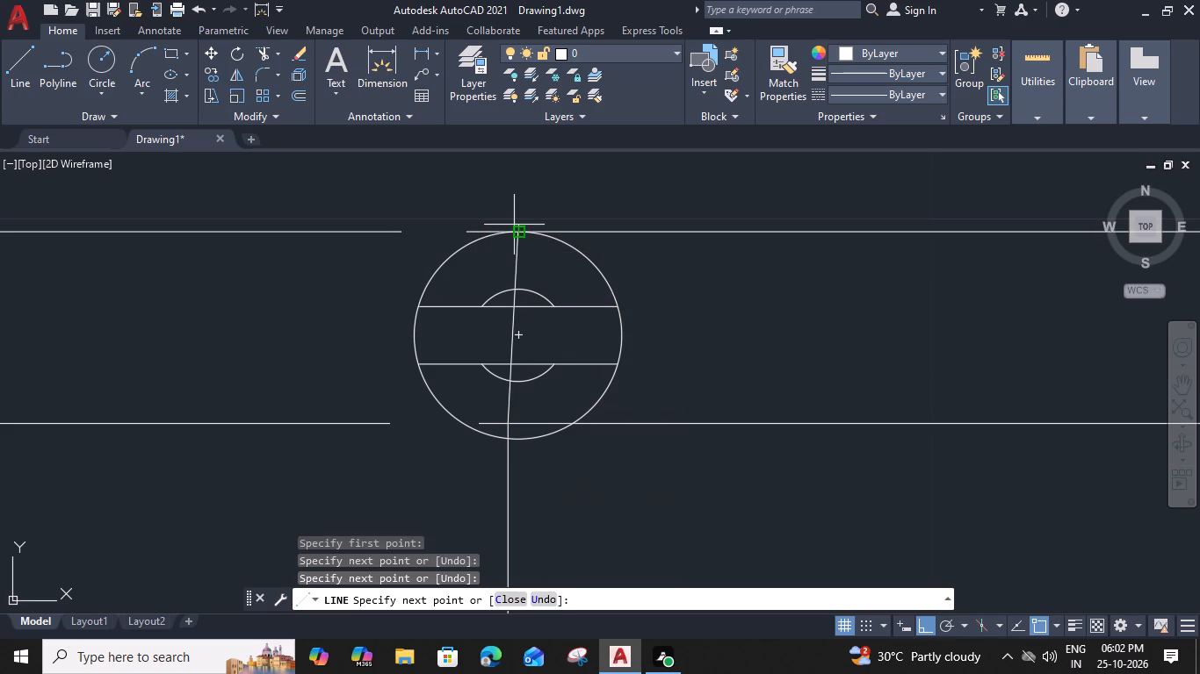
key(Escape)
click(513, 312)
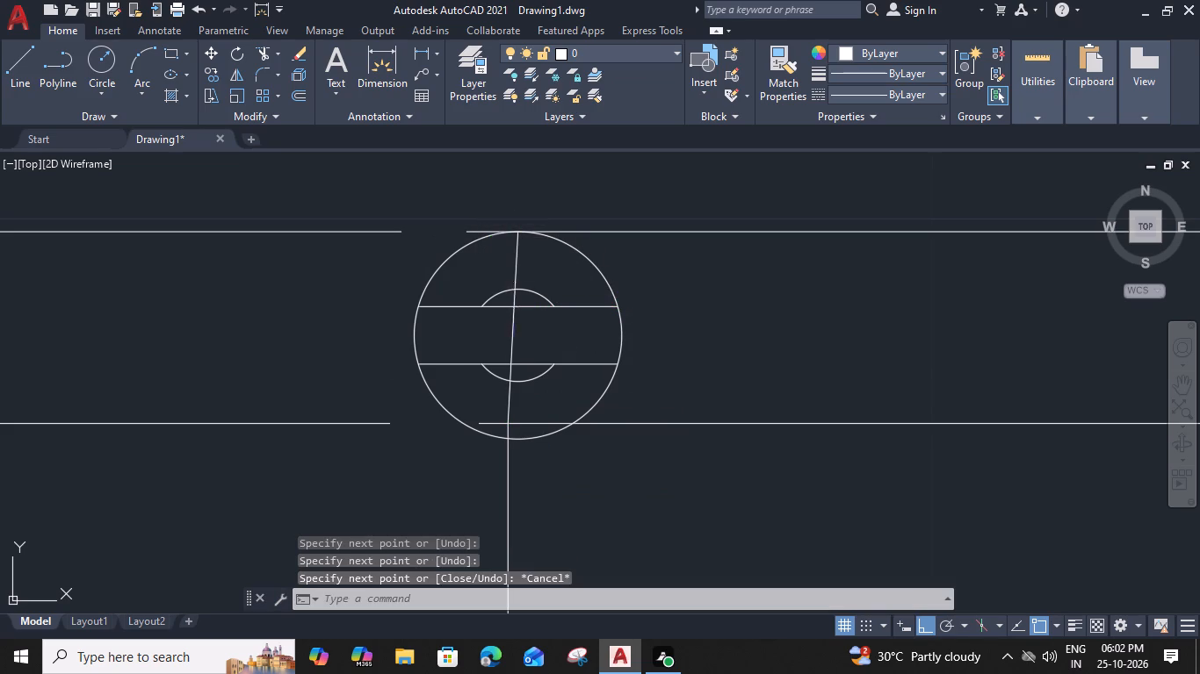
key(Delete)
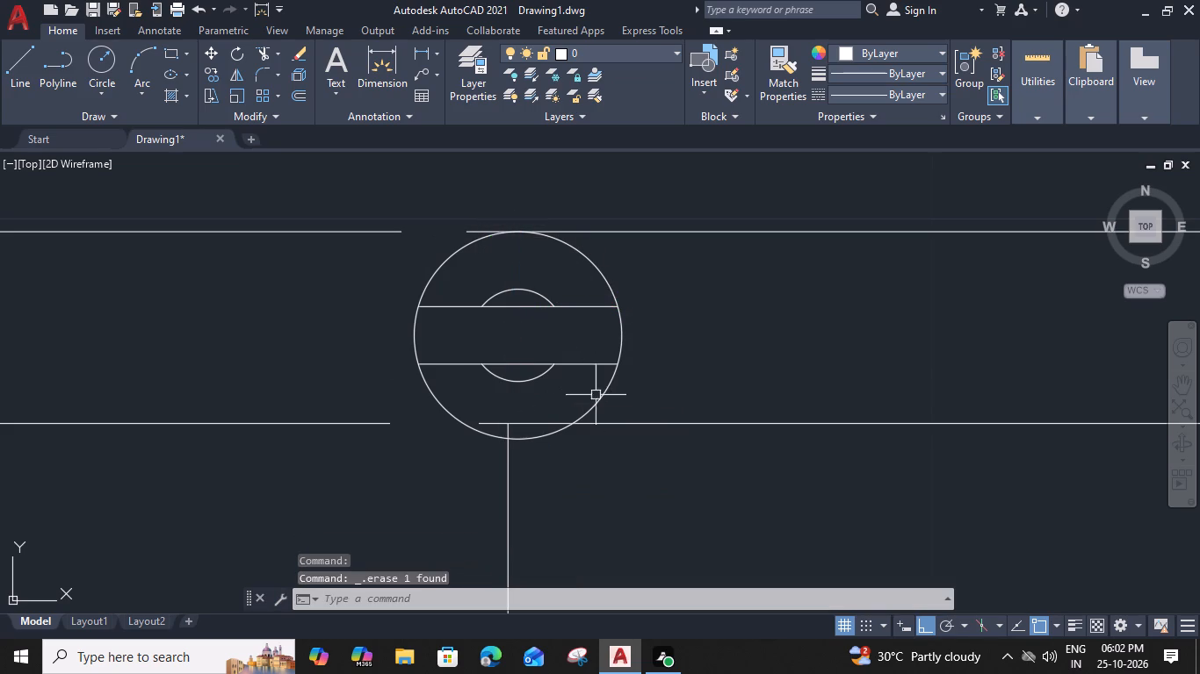
Move the middle knob sideways from its bottom point onto the vertical guide line.
click(604, 396)
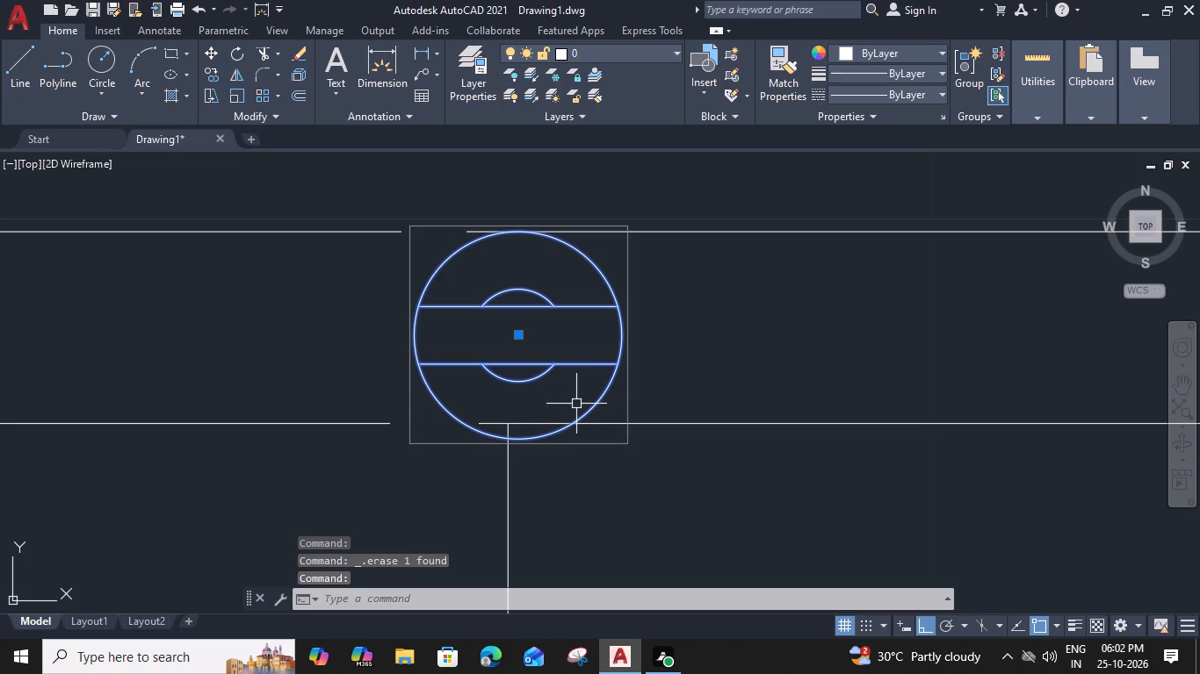
key(m)
key(space)
scroll(539, 458, up, 2)
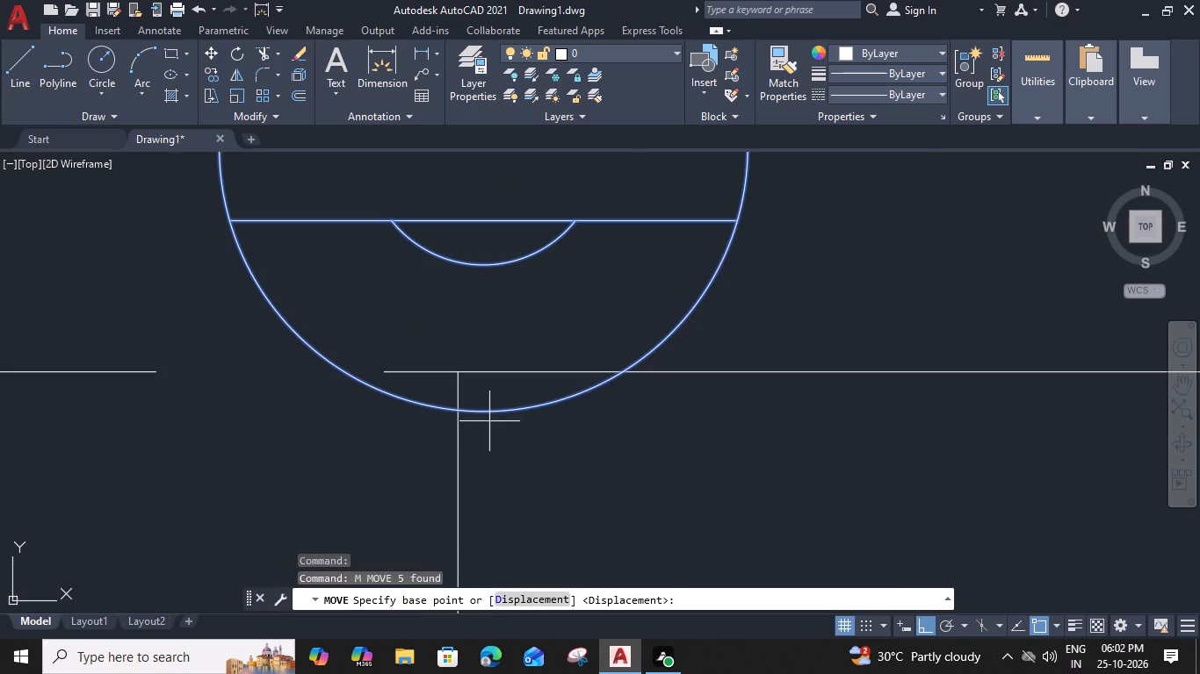
click(484, 412)
click(457, 412)
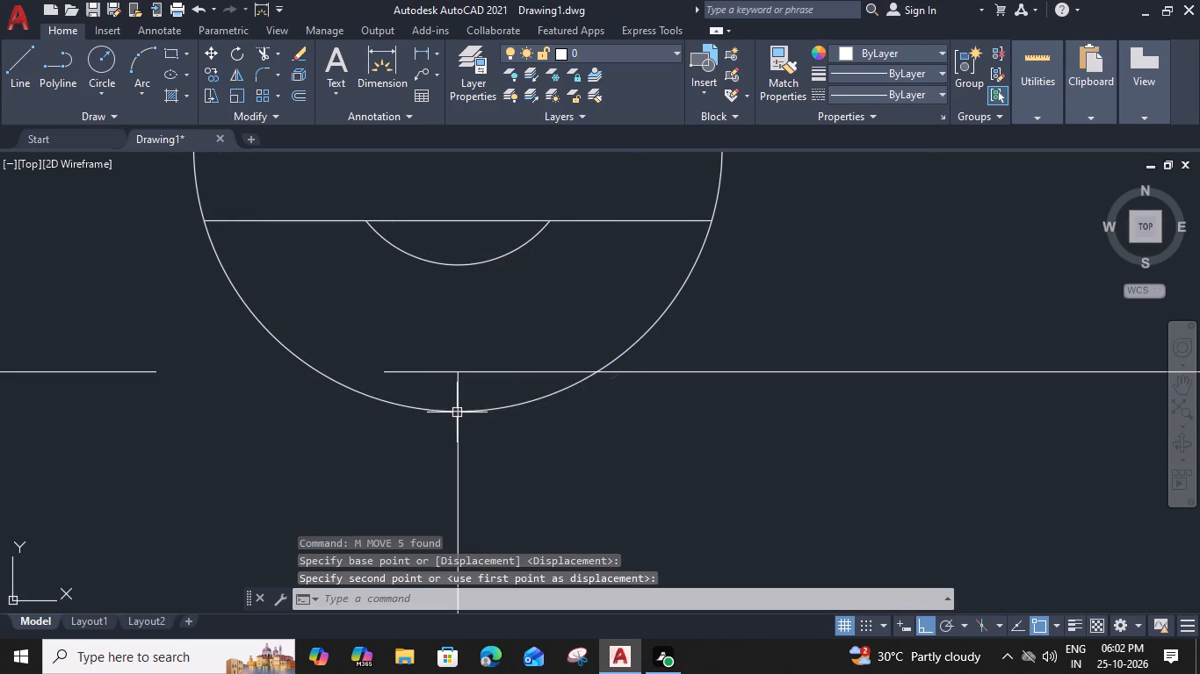
Erase the vertical guide line below the middle knob.
click(455, 465)
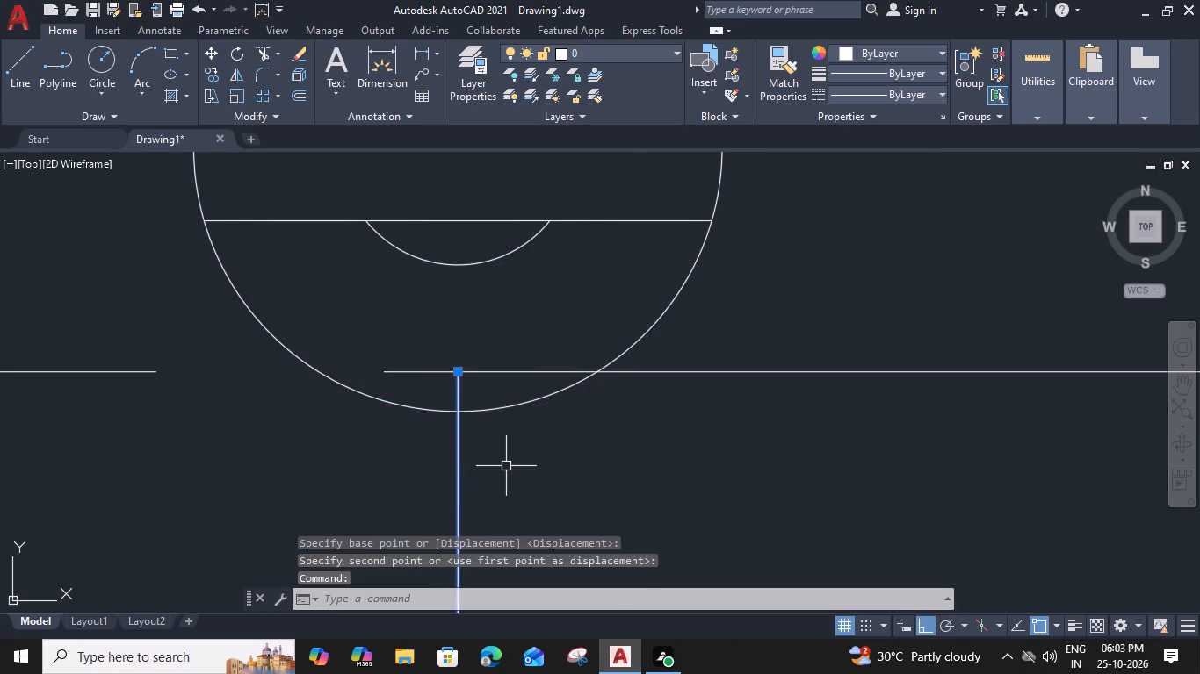
key(Delete)
Trim the frame lines inside the middle knob and extend their broken ends to the knob's circle.
scroll(481, 453, down, 3)
middle_drag(398, 471, 443, 486)
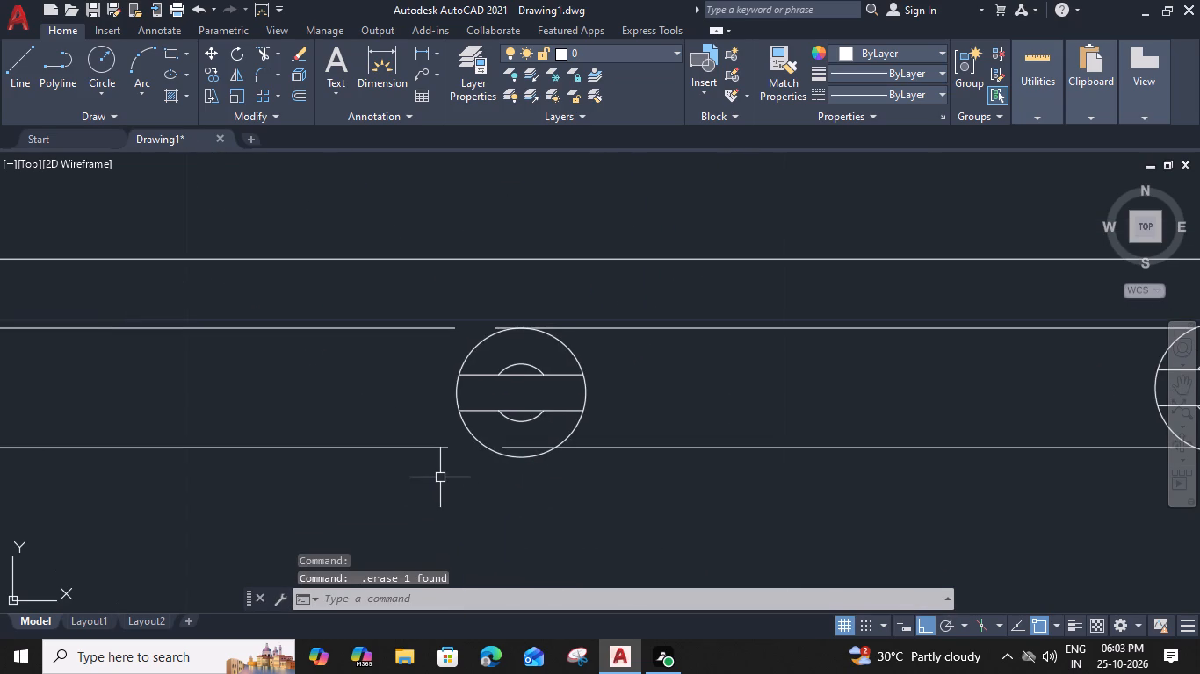
text(TR)
key(space)
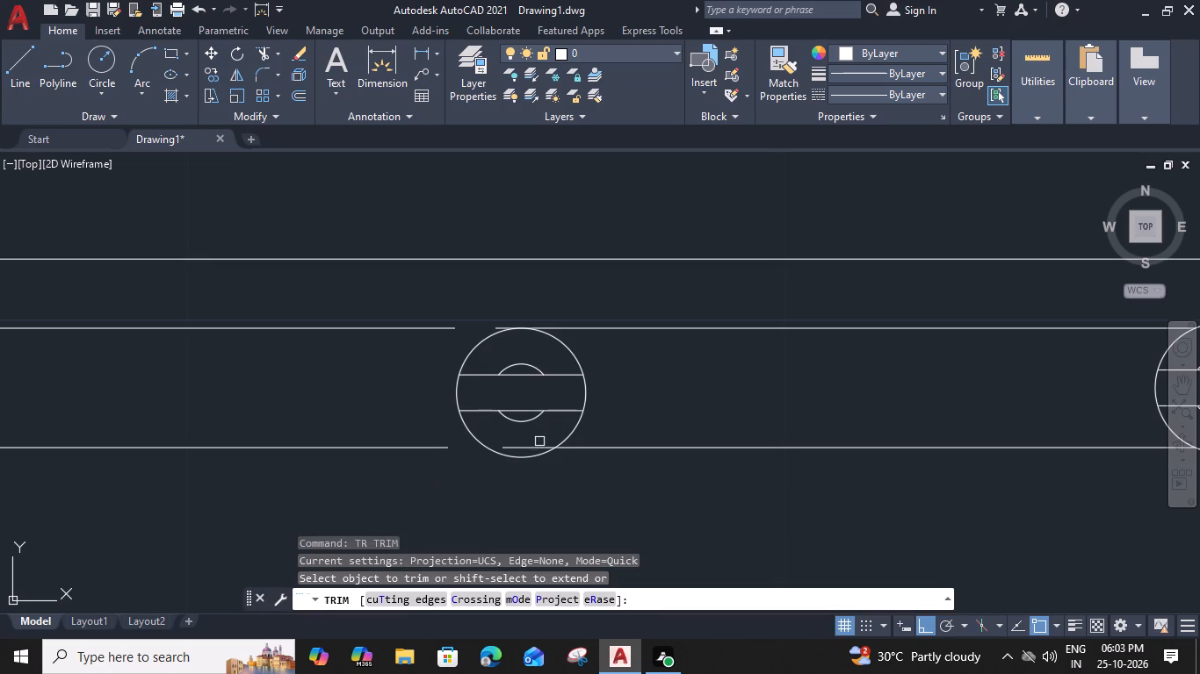
click(535, 446)
click(496, 325)
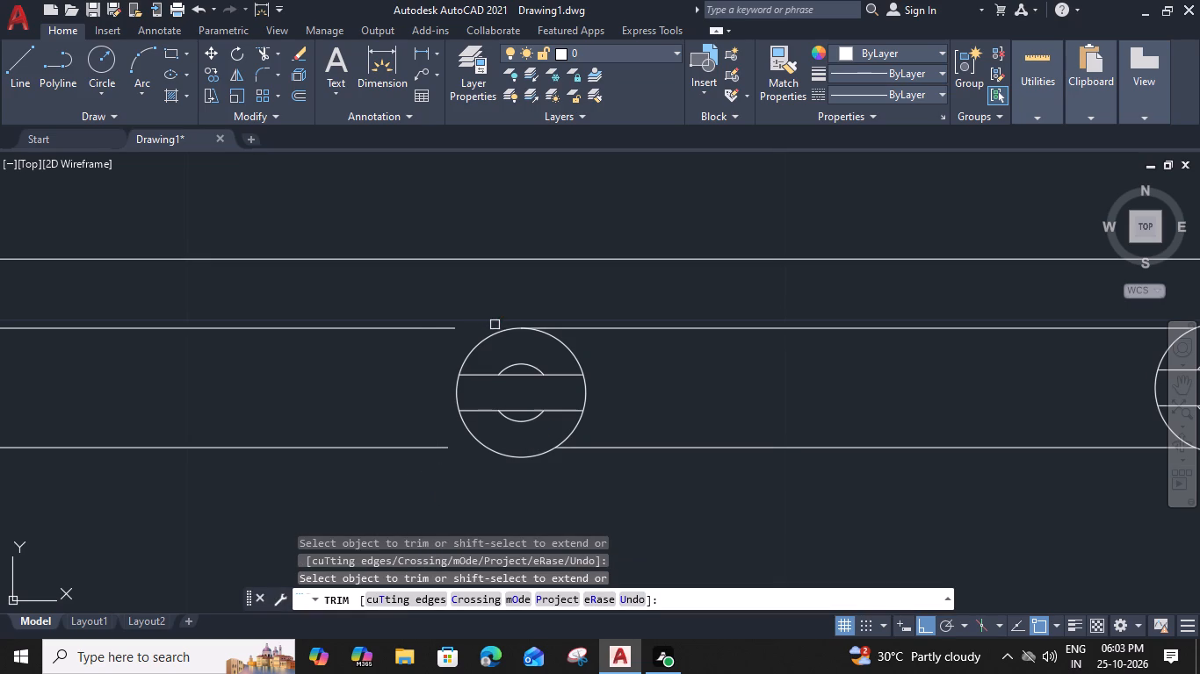
shift+click(411, 327)
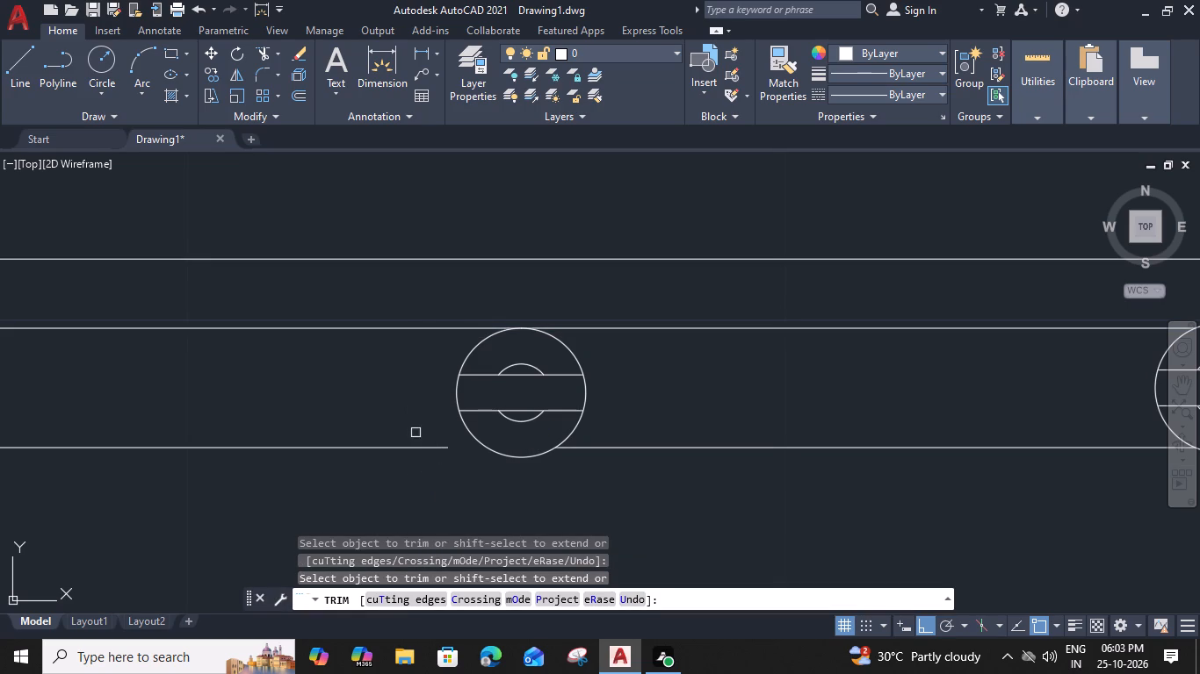
shift+click(423, 446)
key(Escape)
Move the middle knob slightly straight up so its circle projects just above the frame's outer line.
middle_drag(518, 474, 518, 477)
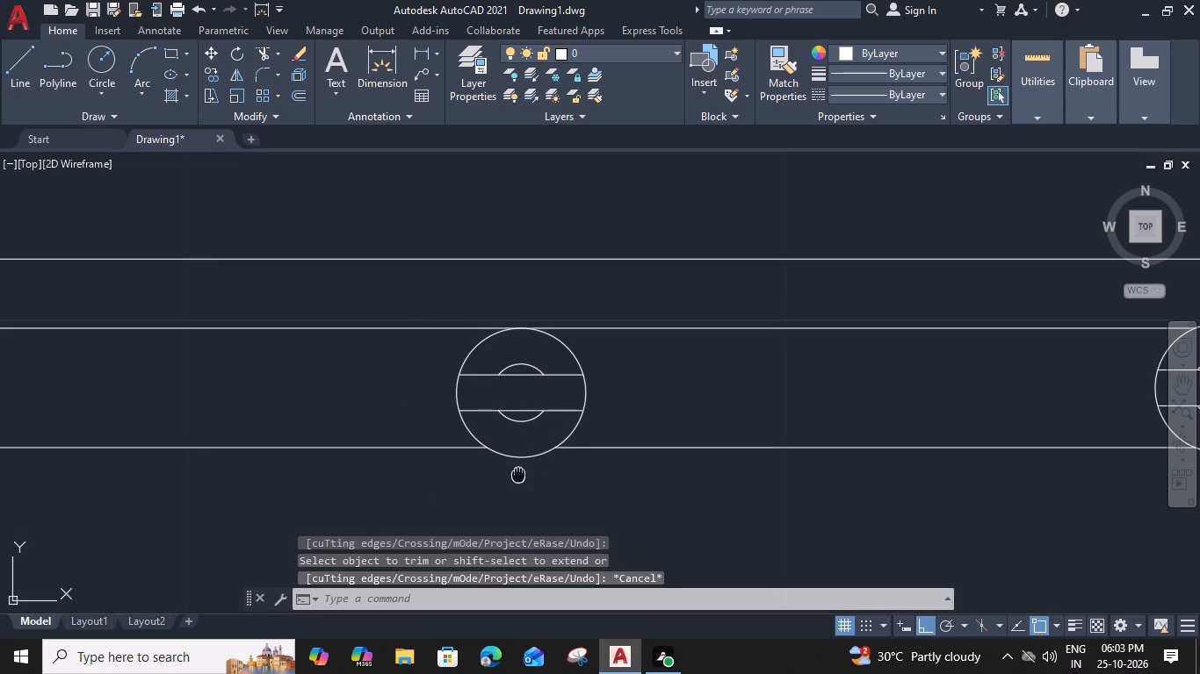
middle_drag(518, 477, 525, 516)
click(539, 410)
key(m)
key(space)
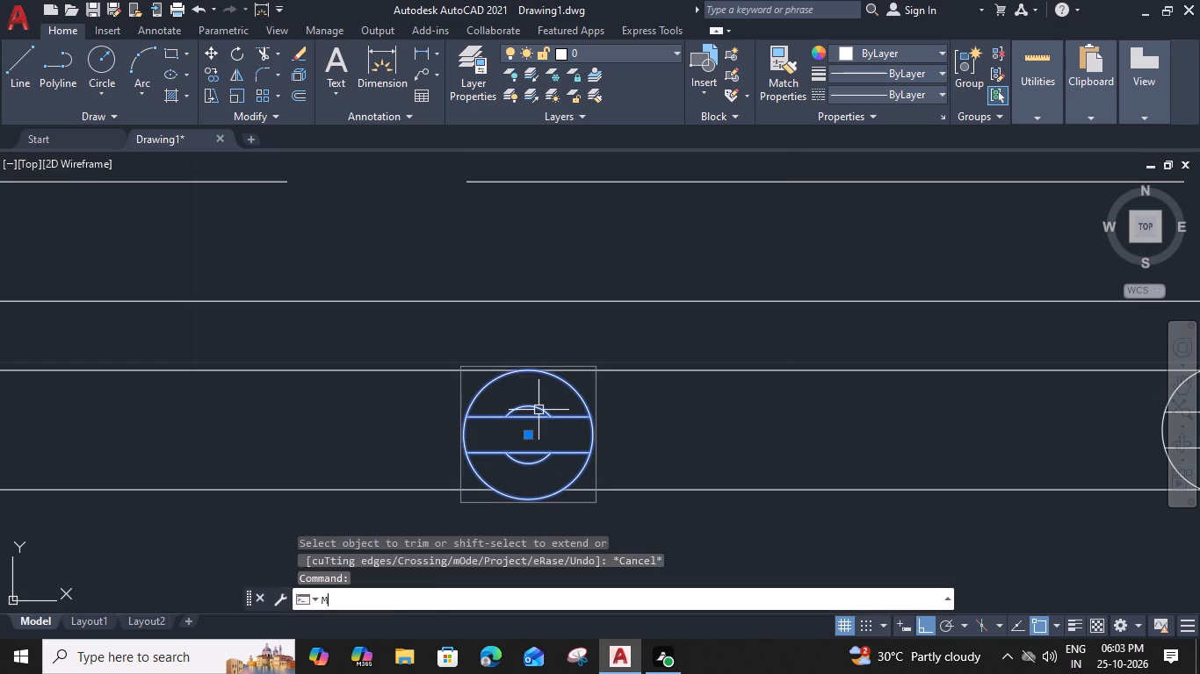
scroll(525, 362, up, 2)
click(531, 382)
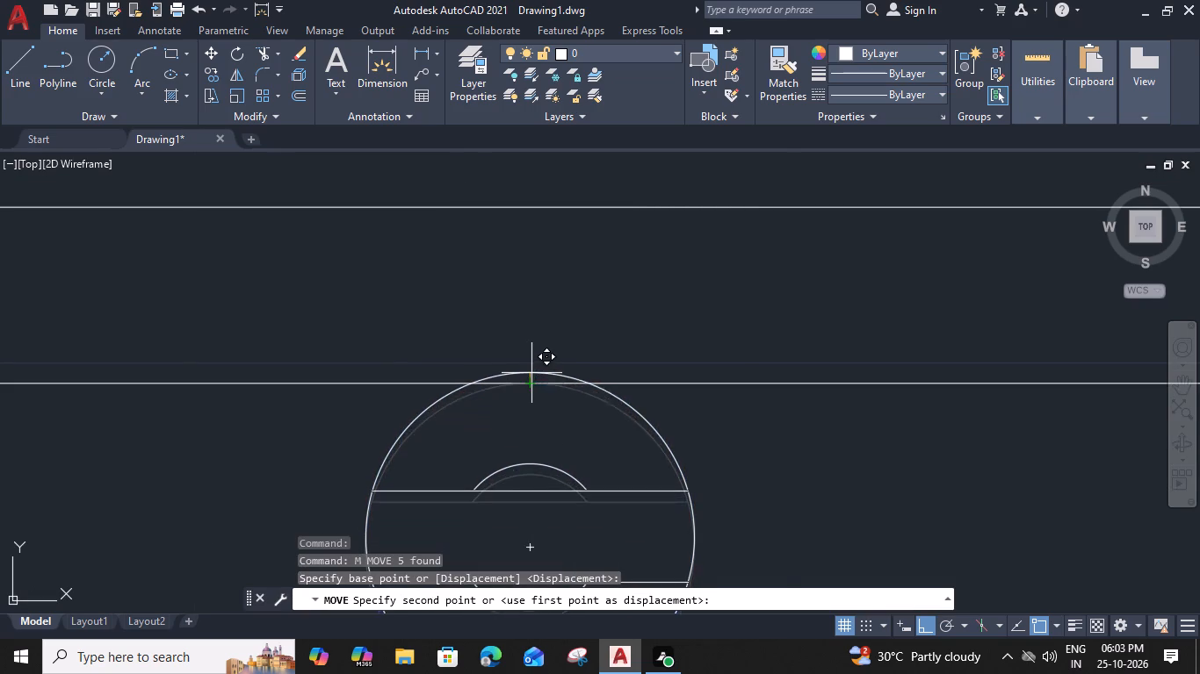
scroll(531, 373, up, 1)
click(530, 370)
scroll(529, 372, down, 3)
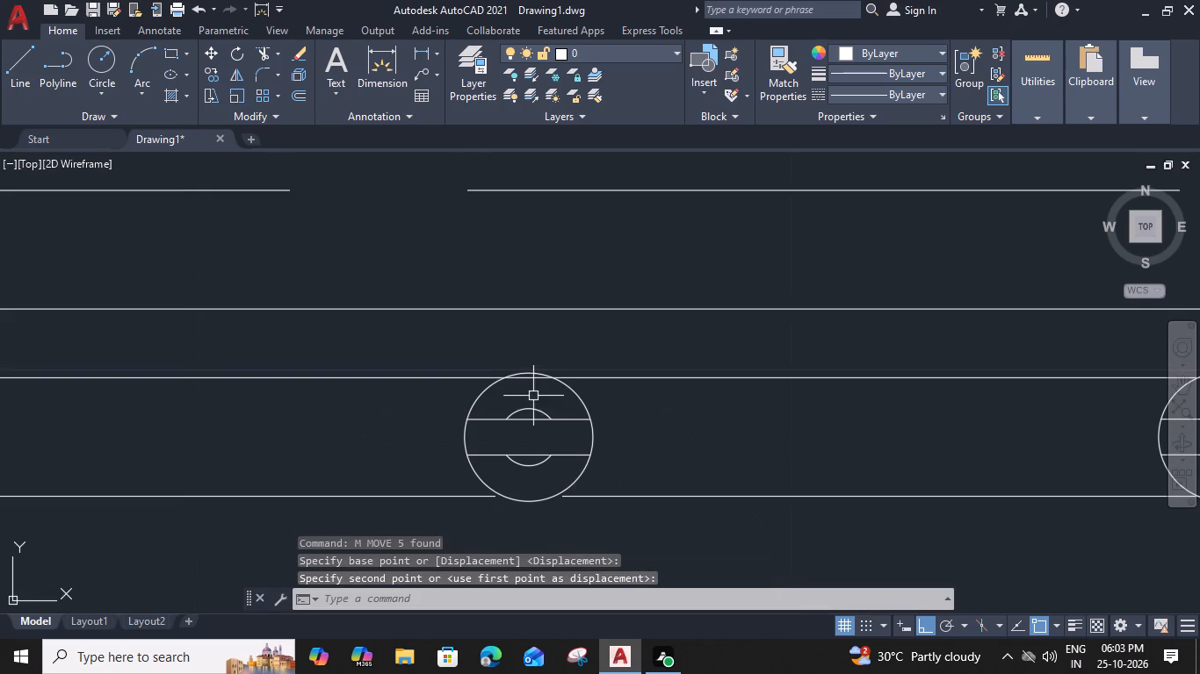
Trim the outer frame line inside the middle knob and extend both ends of the inner frame line to its circle.
text(TR)
key(space)
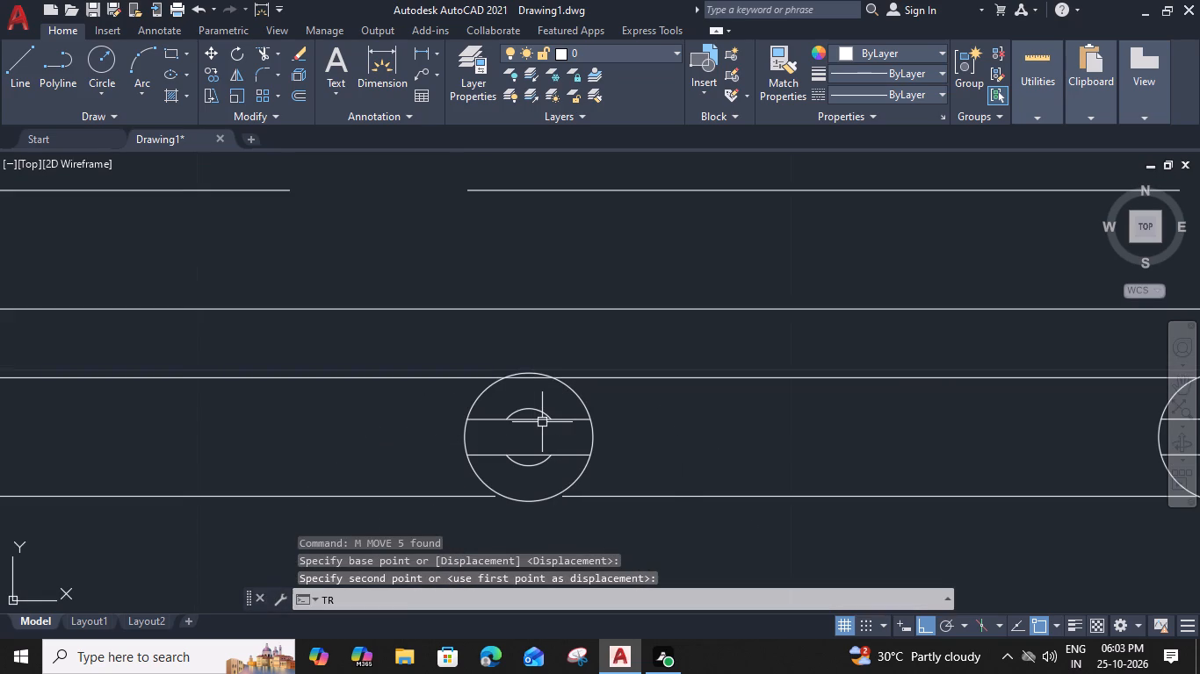
click(527, 383)
scroll(529, 380, up, 2)
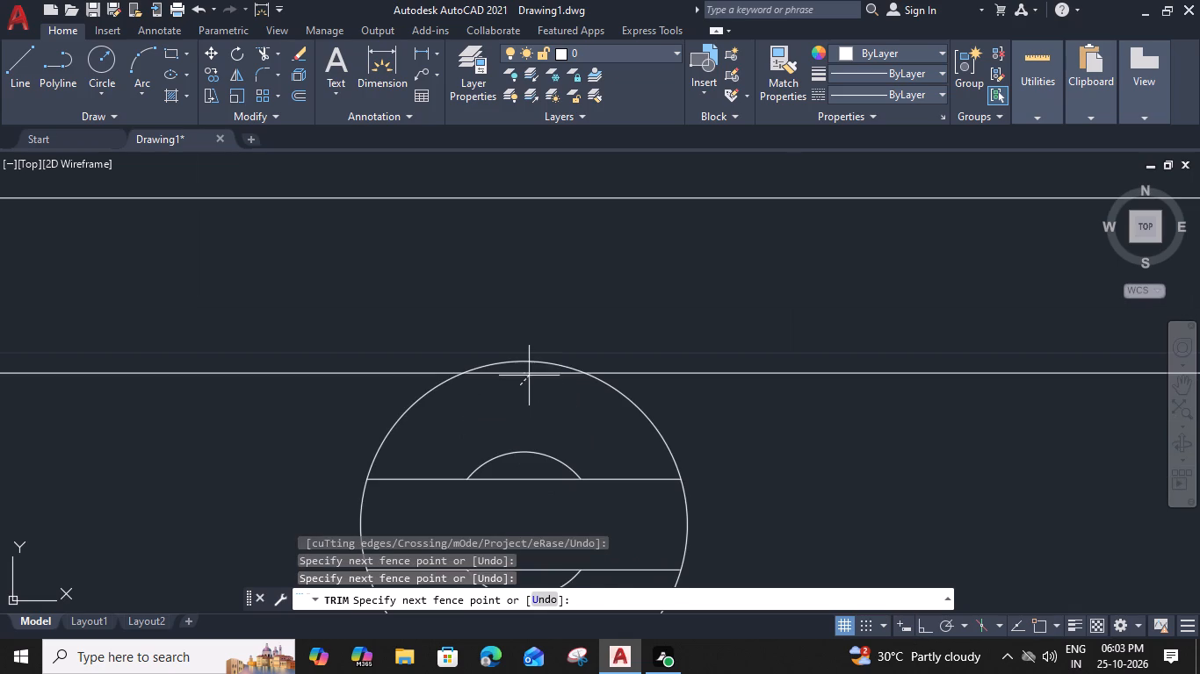
click(529, 368)
click(510, 375)
scroll(510, 375, down, 3)
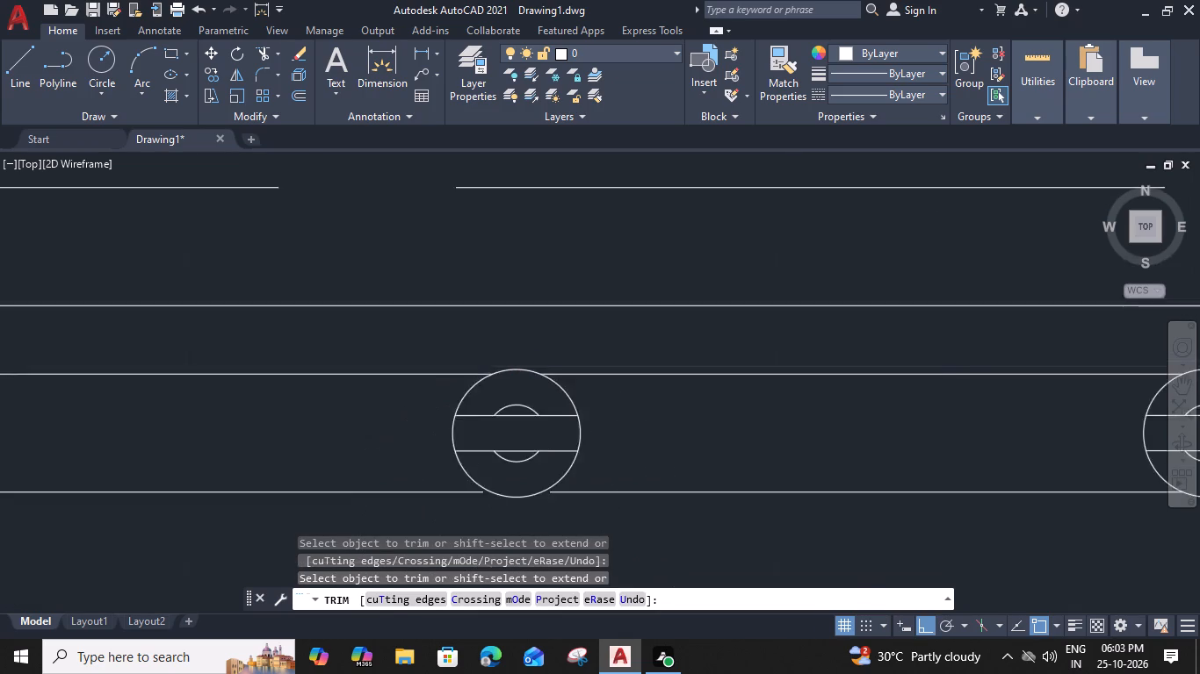
shift+click(588, 452)
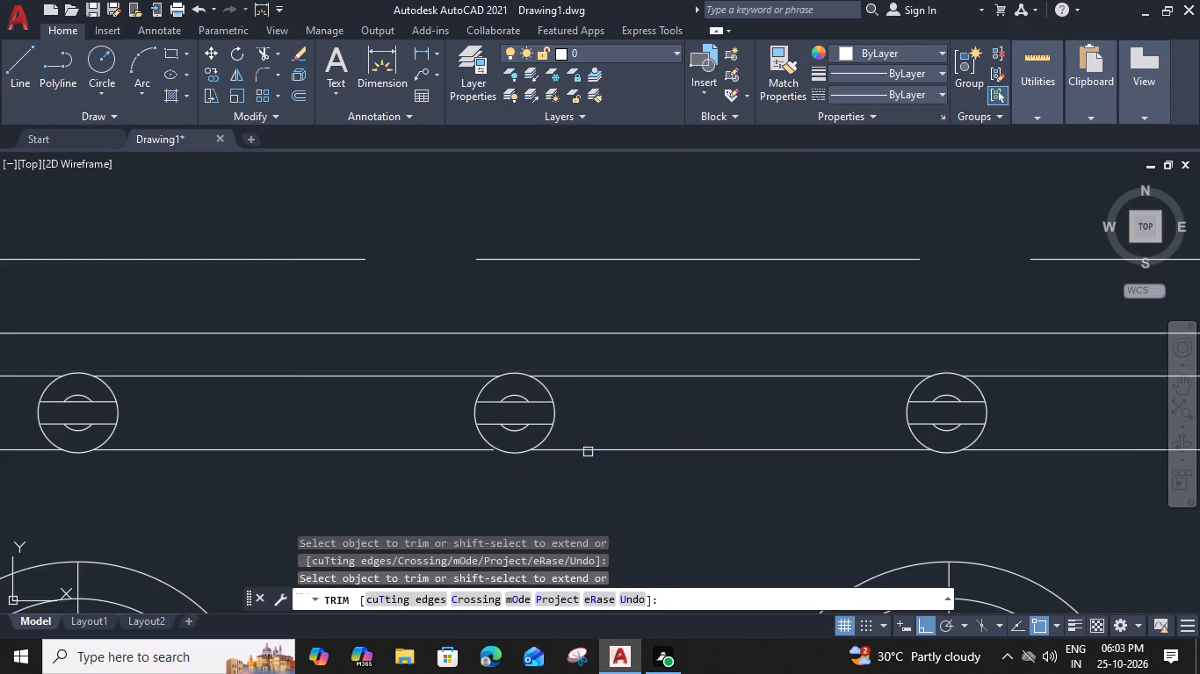
shift+click(455, 451)
key(Escape)
scroll(458, 447, down, 4)
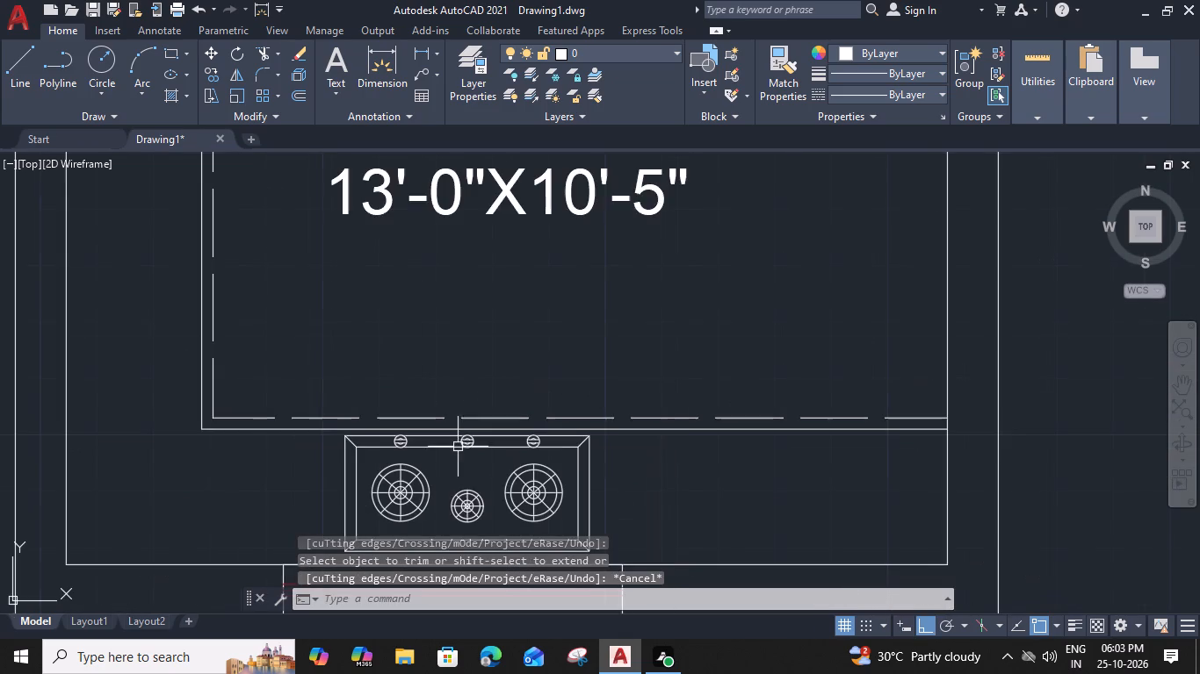
Draw a tall sink outline rectangle on the kitchen's left counter, between the wall line and the counter edge near the upper end.
middle_drag(454, 480, 819, 487)
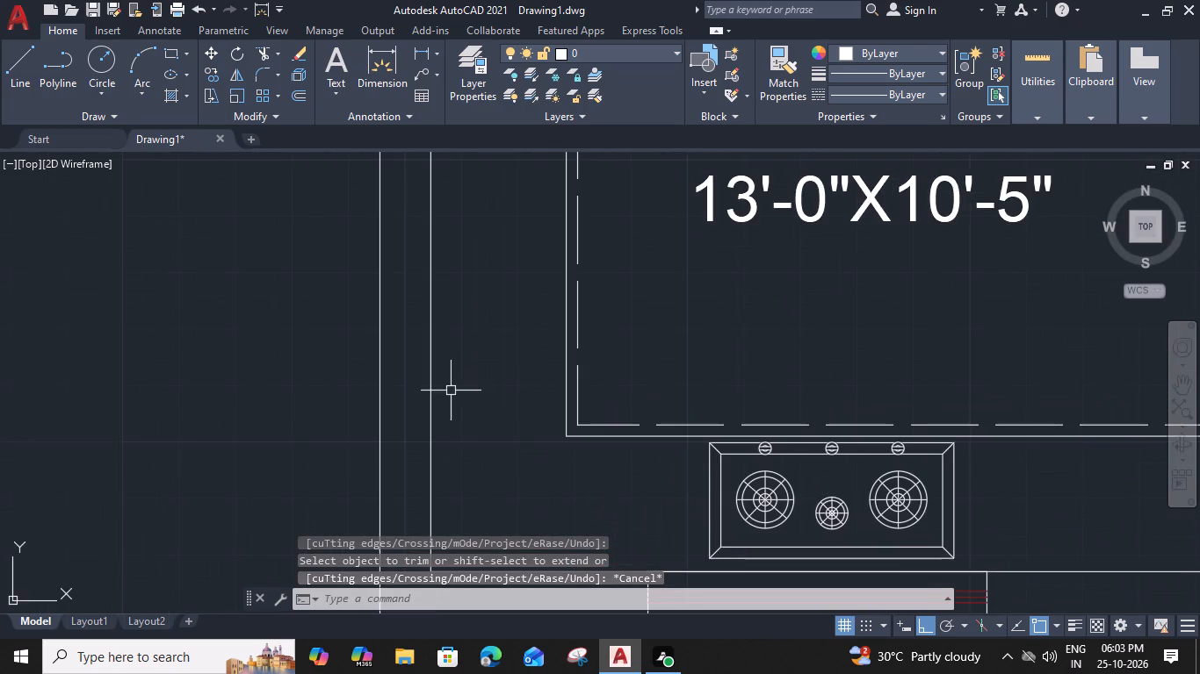
middle_drag(446, 358, 465, 496)
scroll(485, 436, down, 2)
scroll(489, 360, up, 2)
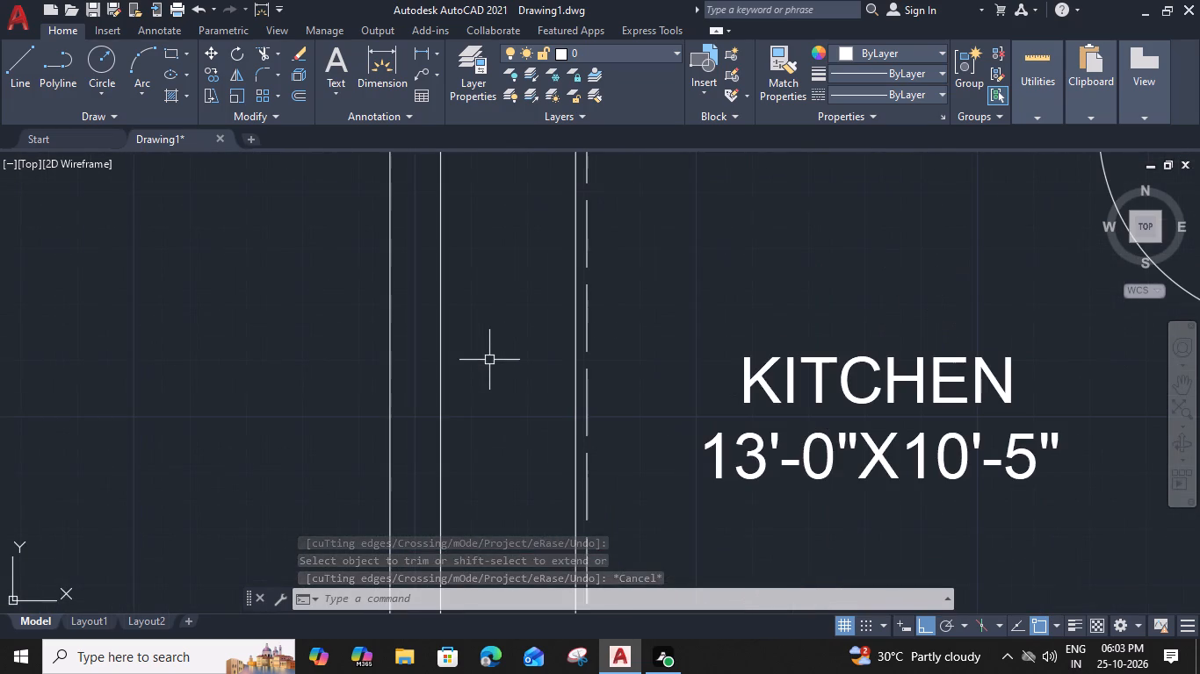
scroll(481, 305, down, 1)
middle_drag(484, 318, 510, 346)
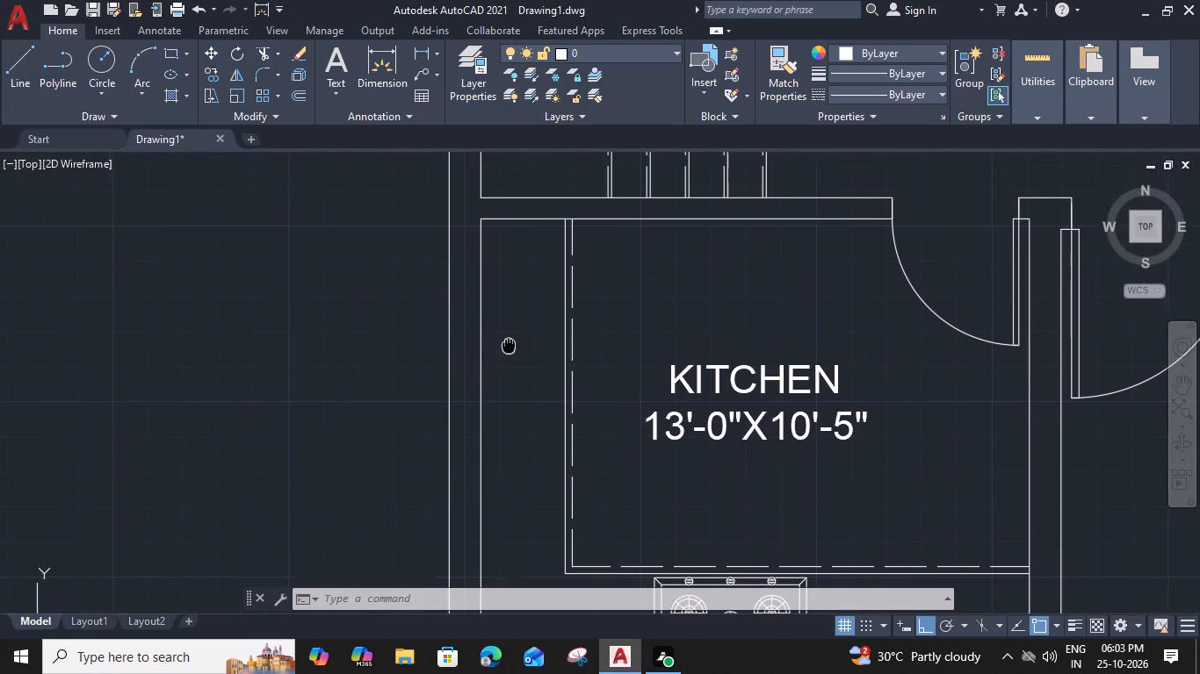
key(r)
text(EC)
key(space)
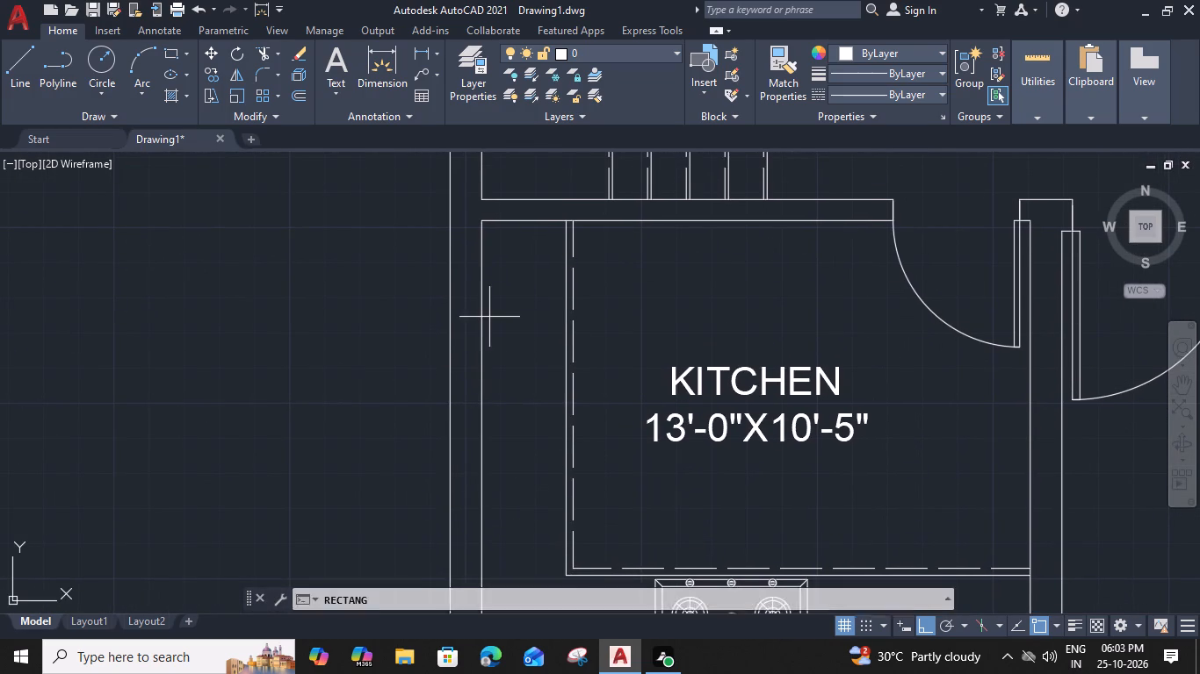
scroll(490, 272, up, 1)
click(493, 240)
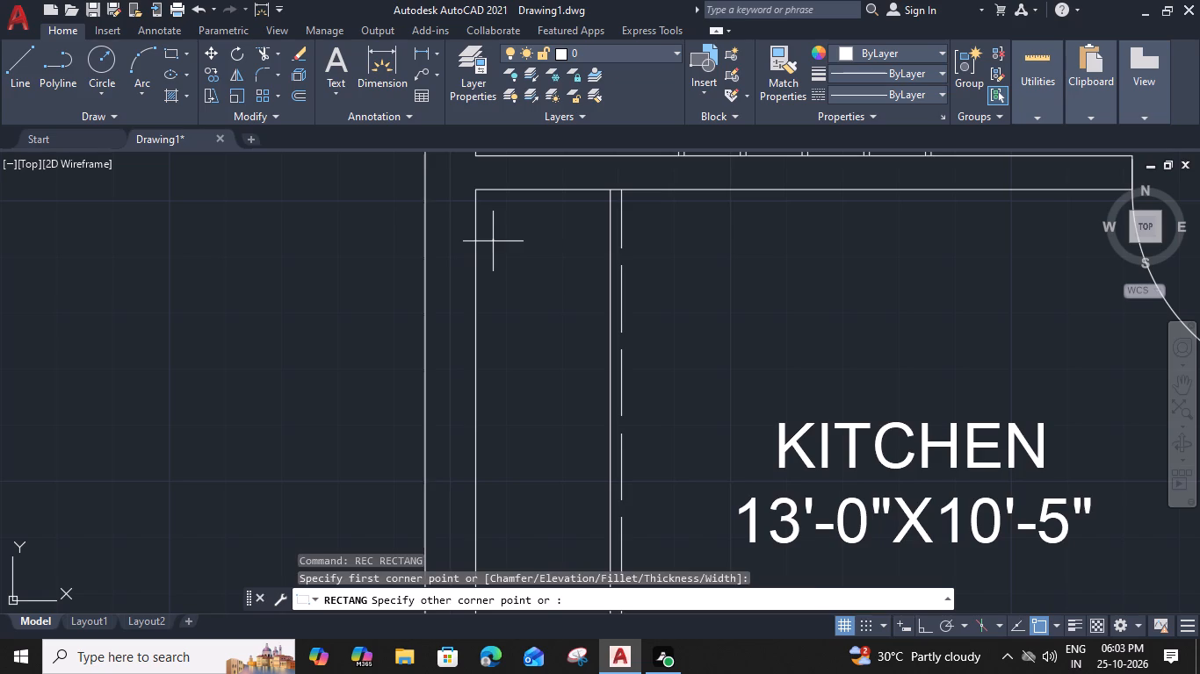
click(596, 460)
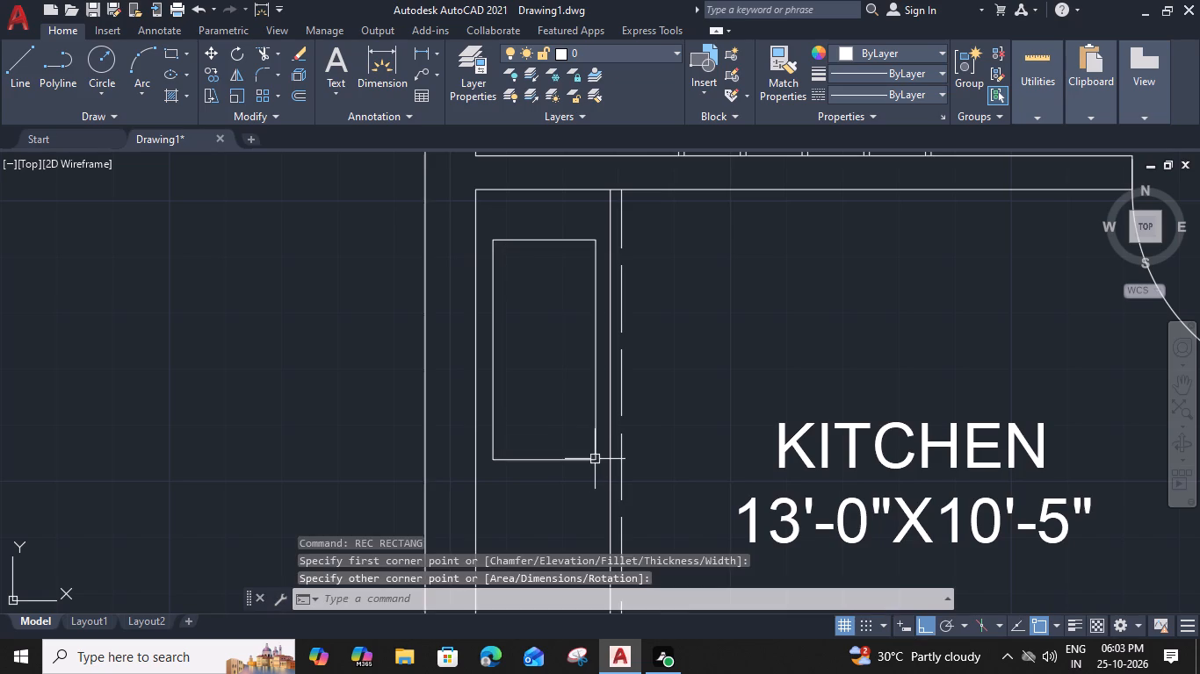
Stretch the left edge of the sink rectangle outward so it sits closer to the wall line.
scroll(511, 387, up, 1)
middle_drag(511, 387, 532, 446)
click(500, 388)
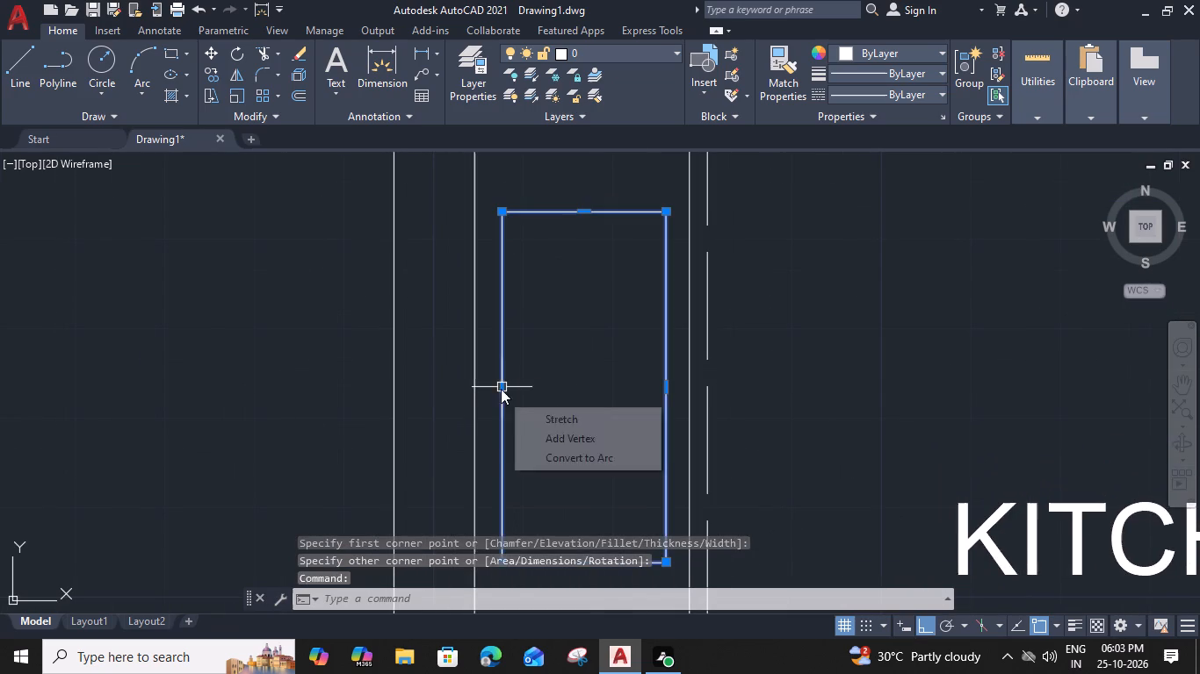
click(501, 389)
click(486, 388)
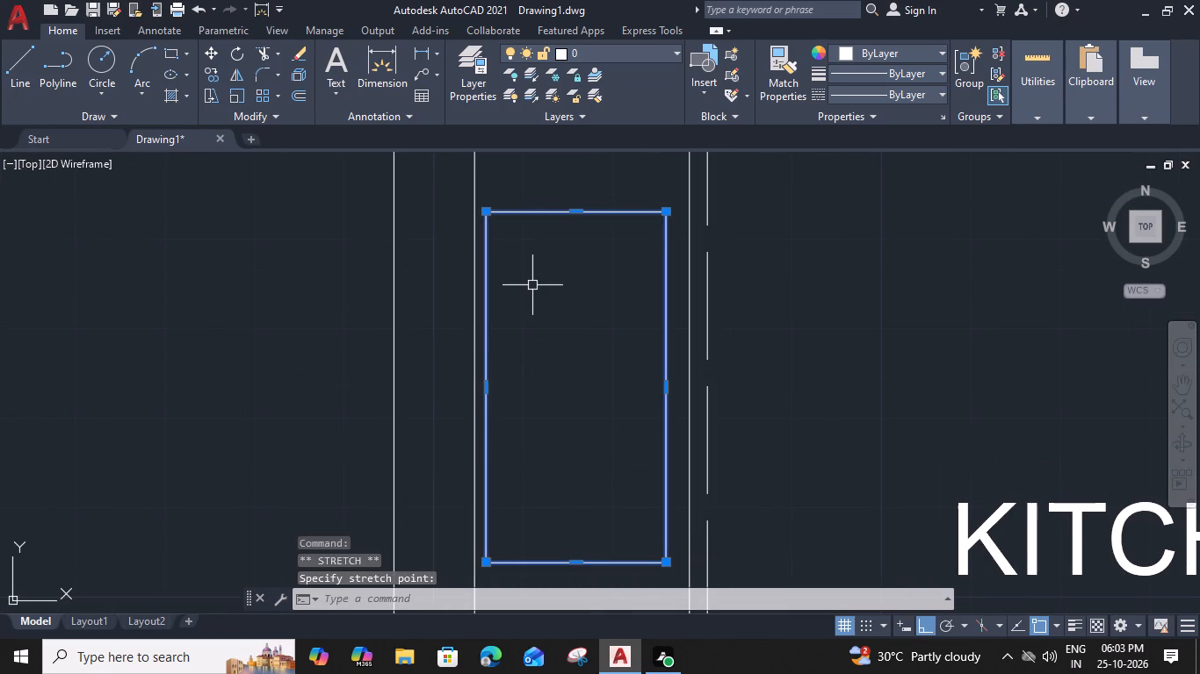
Offset the sink rectangle 1" inward to form the inner rim.
text(O)
key(space)
key(1)
key(shift+quotedbl)
key(Return)
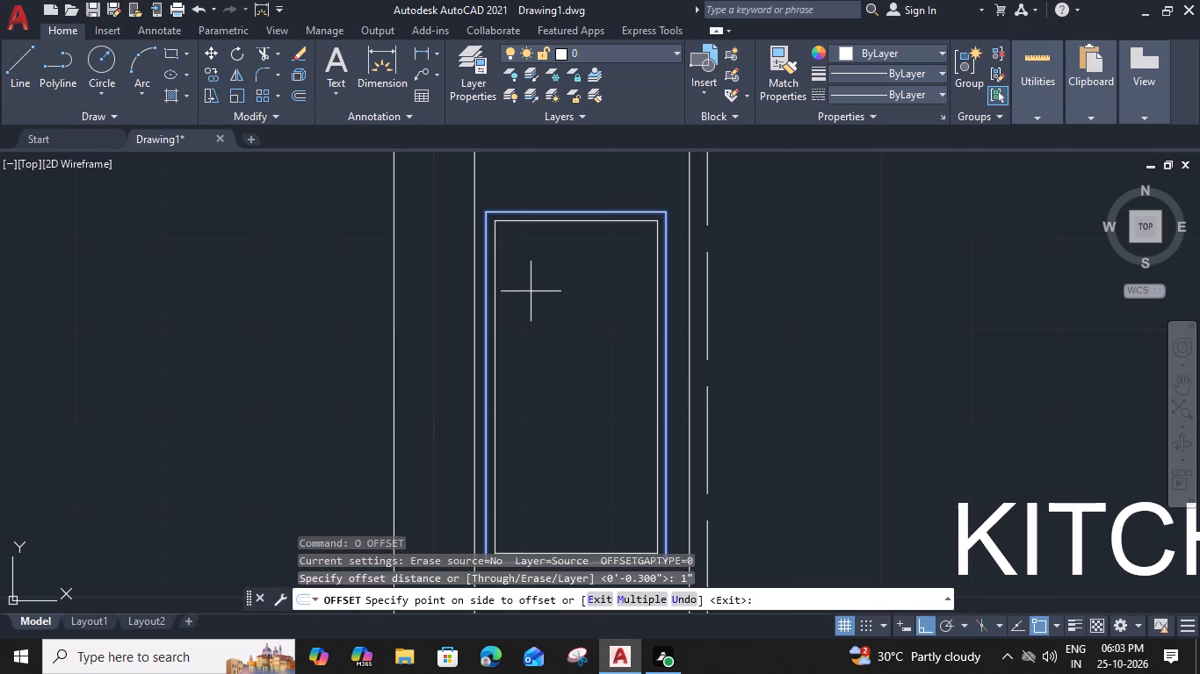
click(542, 316)
key(Escape)
Draw a bowl rectangle with 0.9" corner fillets inside the upper part of the sink's inner rim.
text(REC)
key(space)
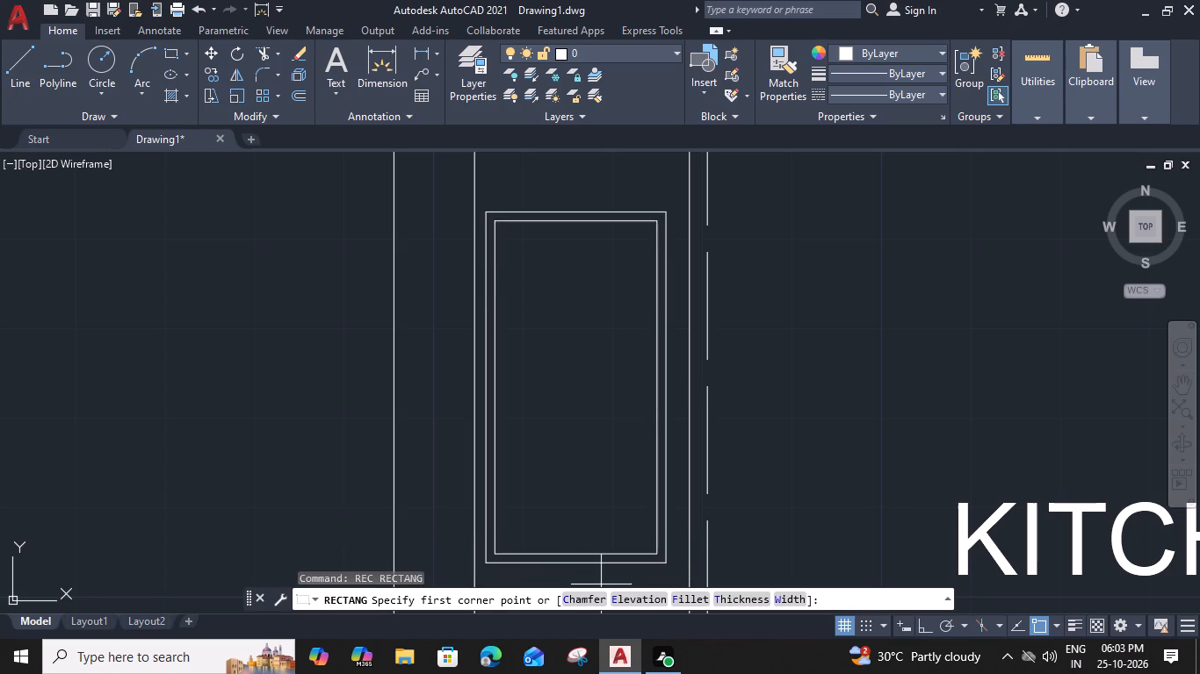
click(682, 597)
text(0.)
key(9)
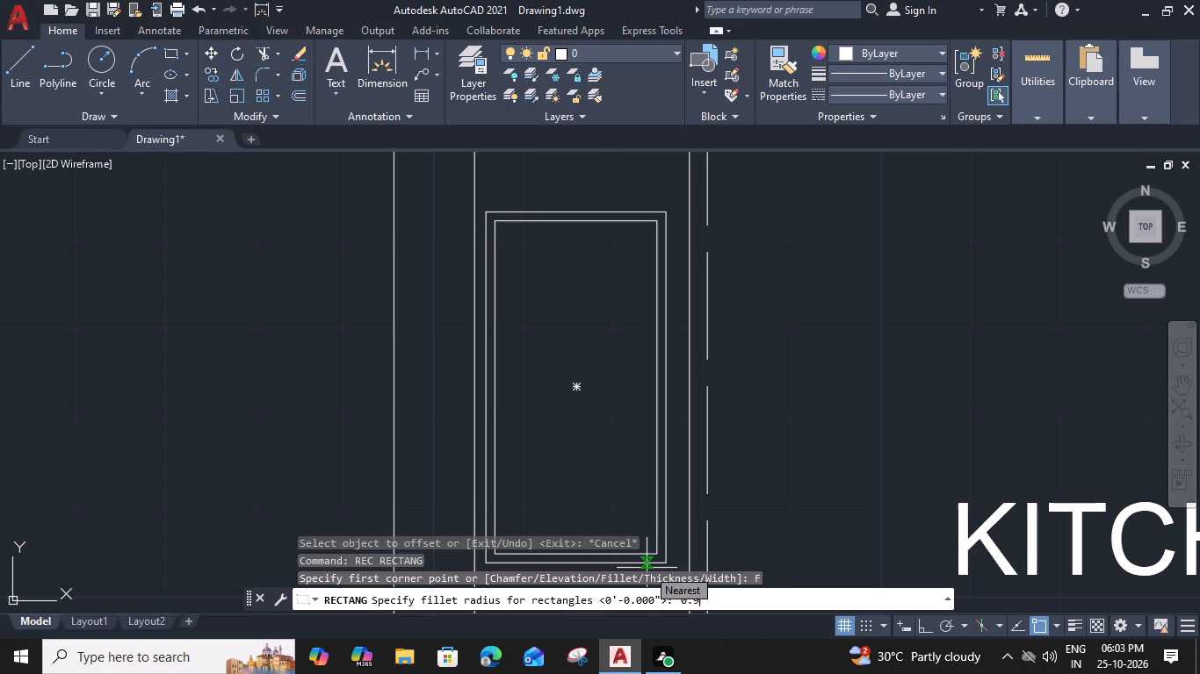
key(shift+quotedbl)
key(Return)
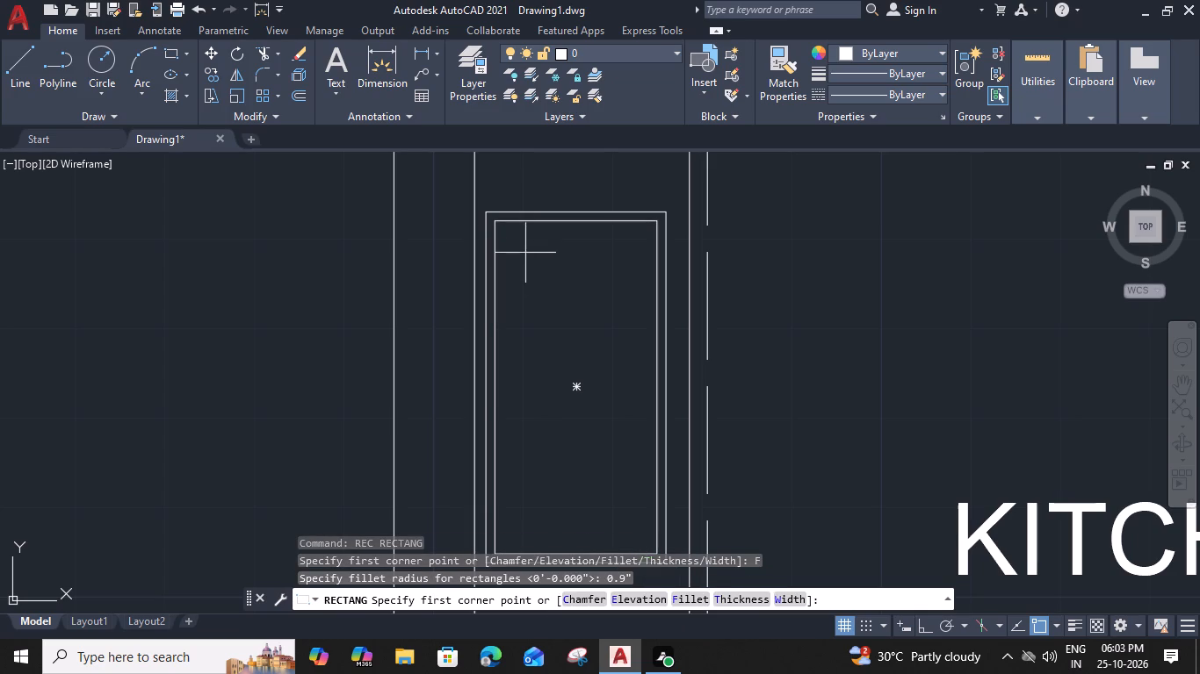
scroll(513, 247, up, 2)
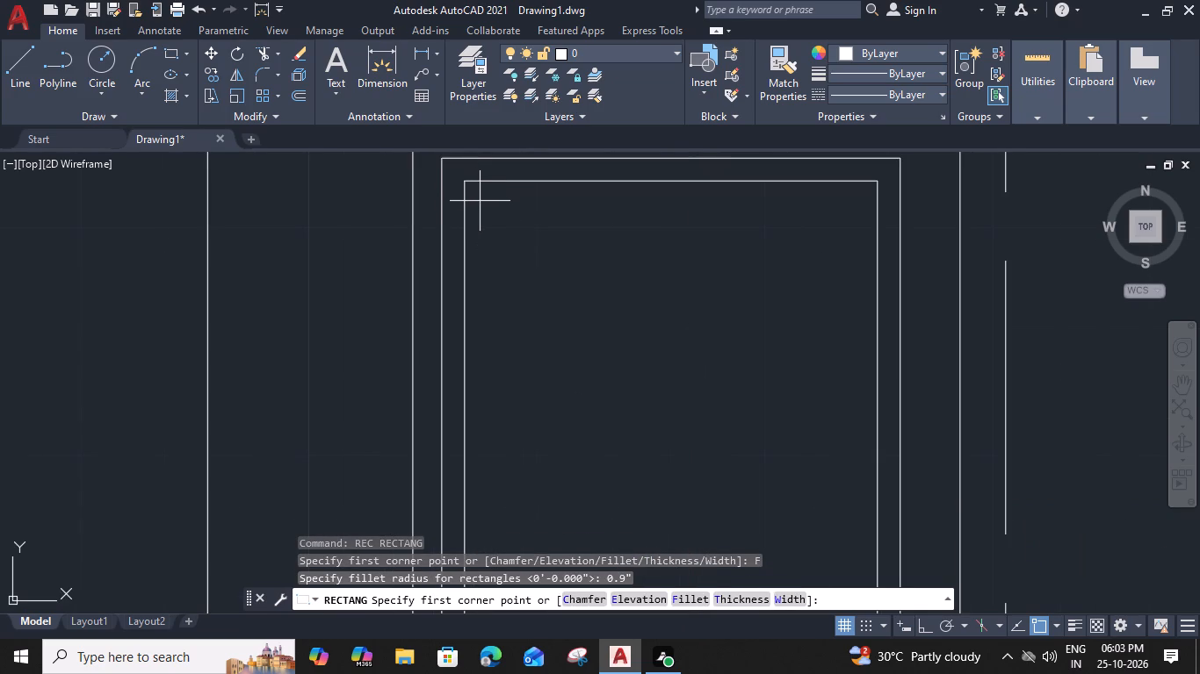
click(495, 212)
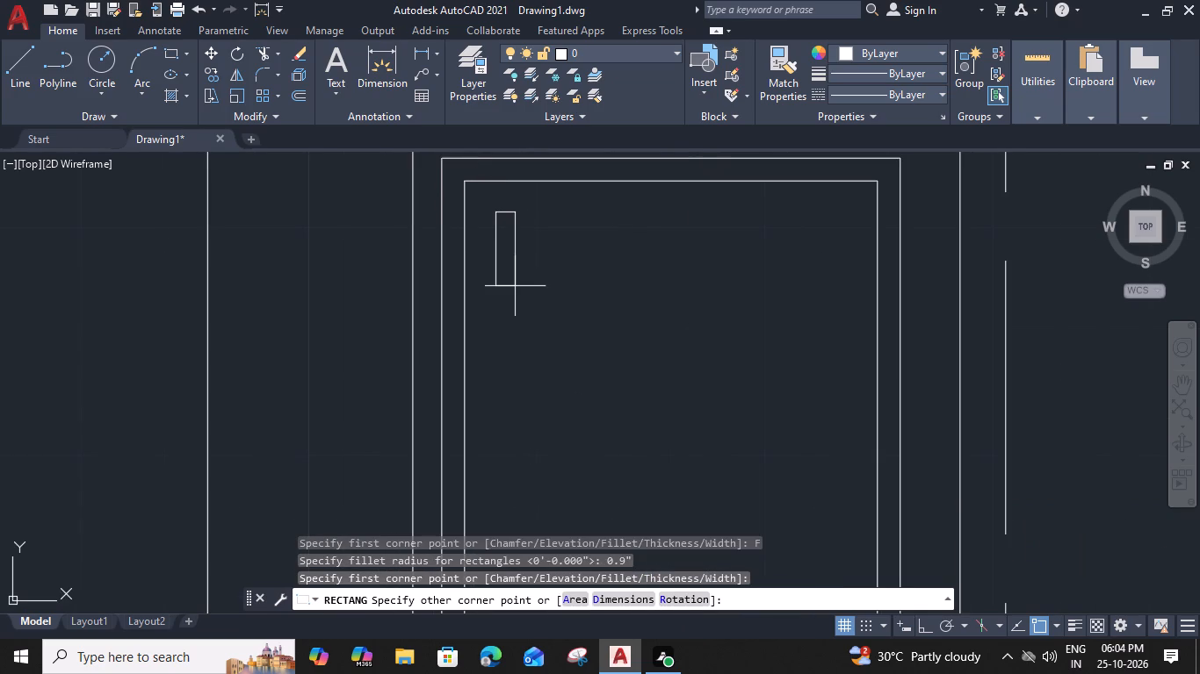
scroll(589, 405, down, 2)
middle_drag(631, 460, 640, 393)
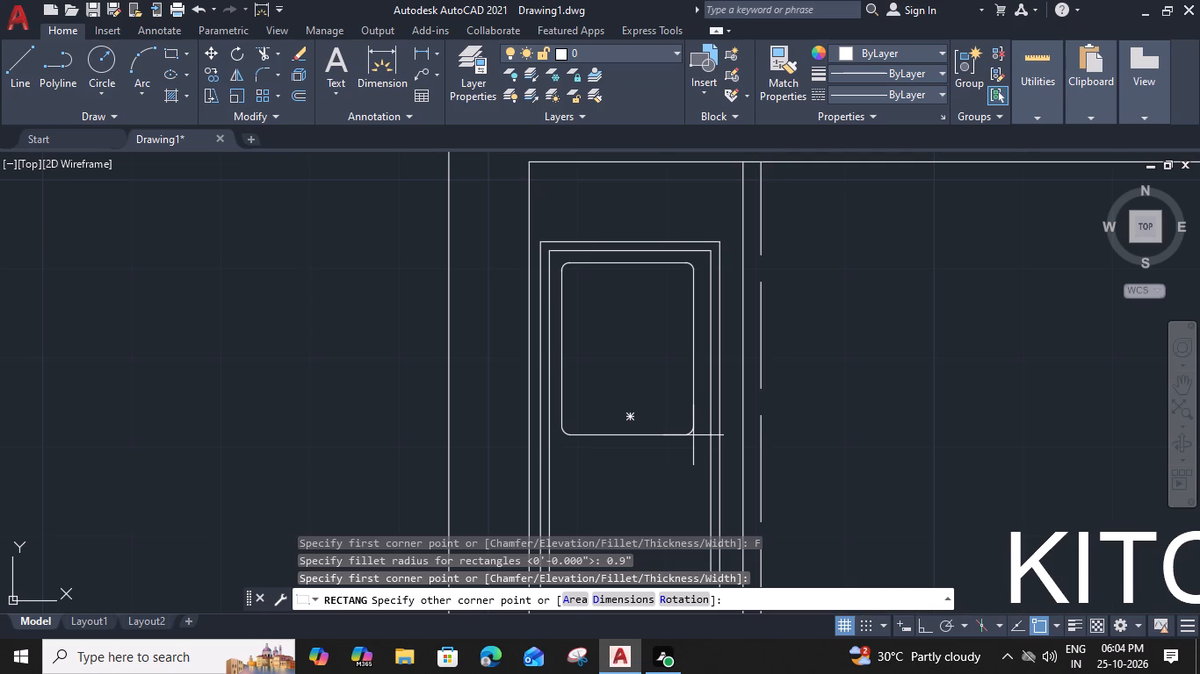
click(694, 435)
Draw a horizontal line across the bowl between the midpoints of its left and right edges.
middle_drag(608, 384, 618, 406)
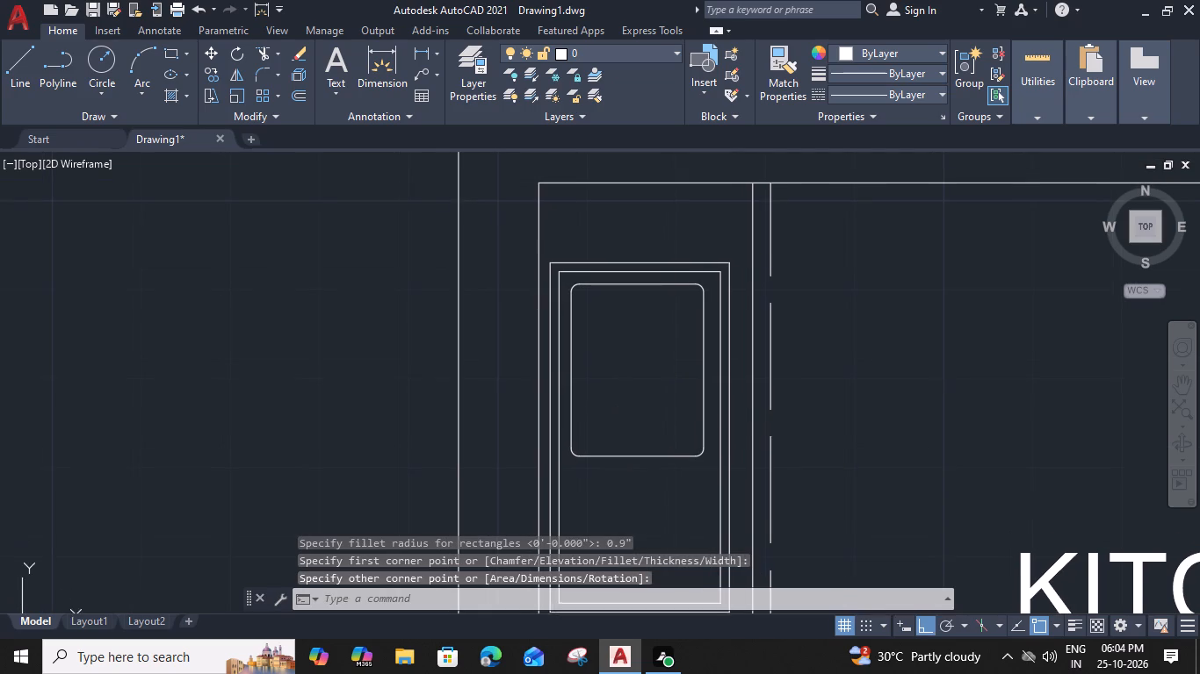
scroll(589, 305, up, 1)
middle_drag(641, 405, 624, 391)
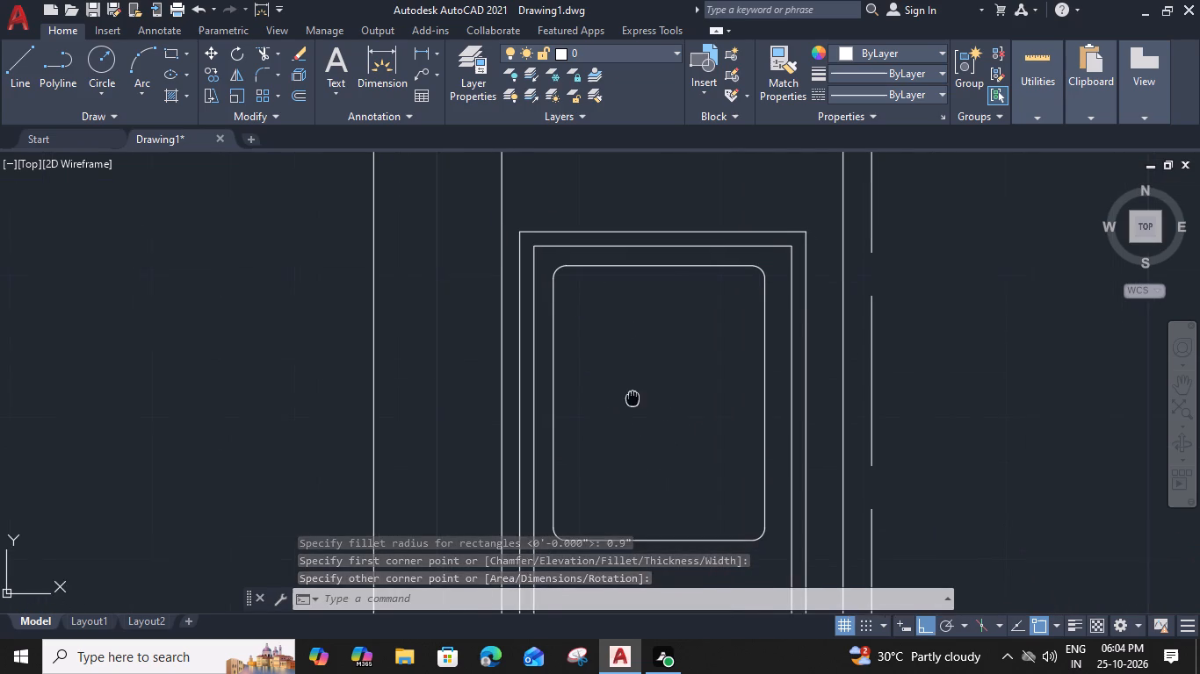
middle_drag(624, 391, 565, 354)
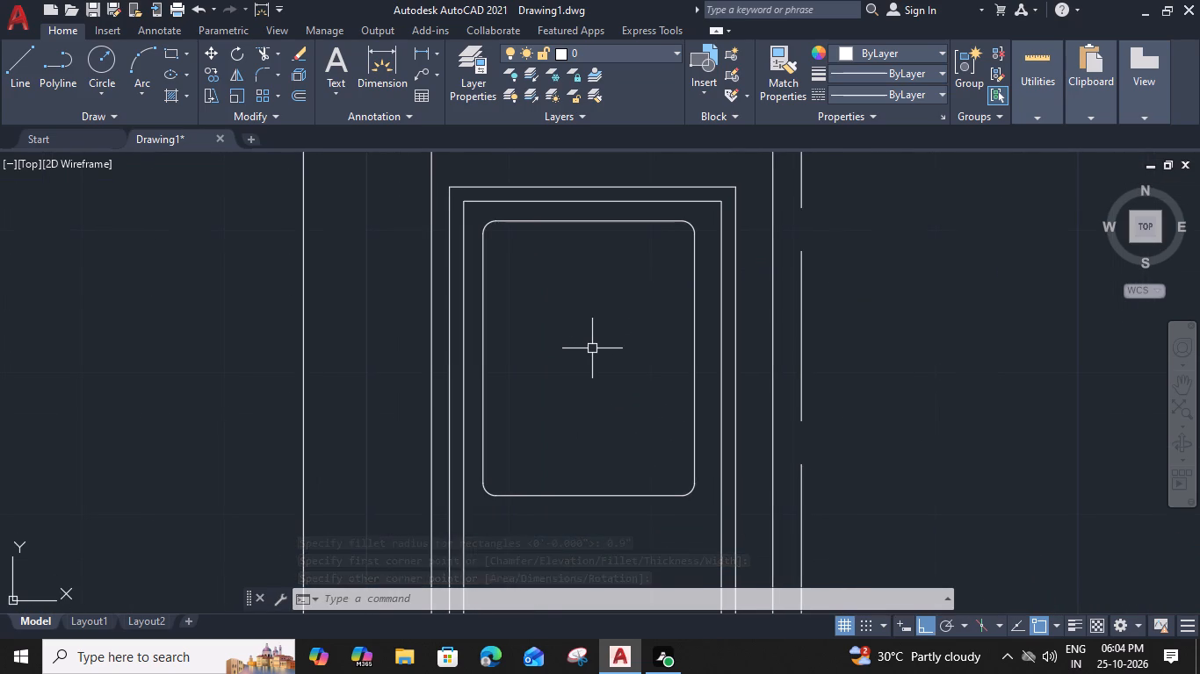
key(l)
key(space)
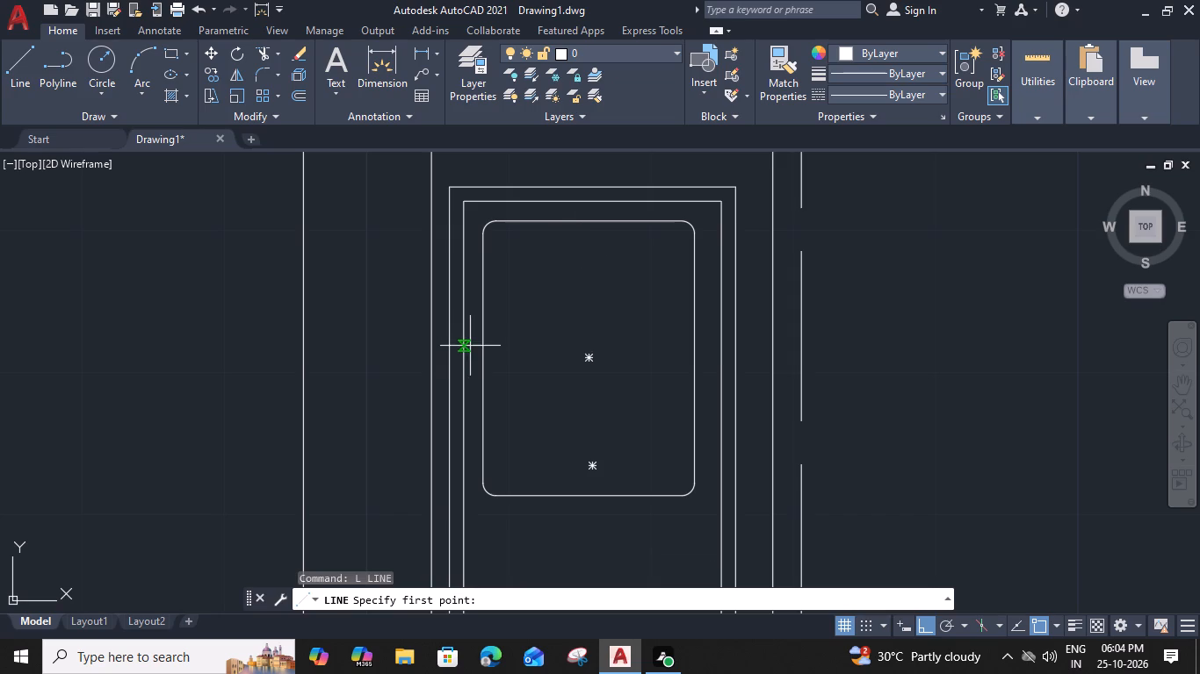
click(486, 358)
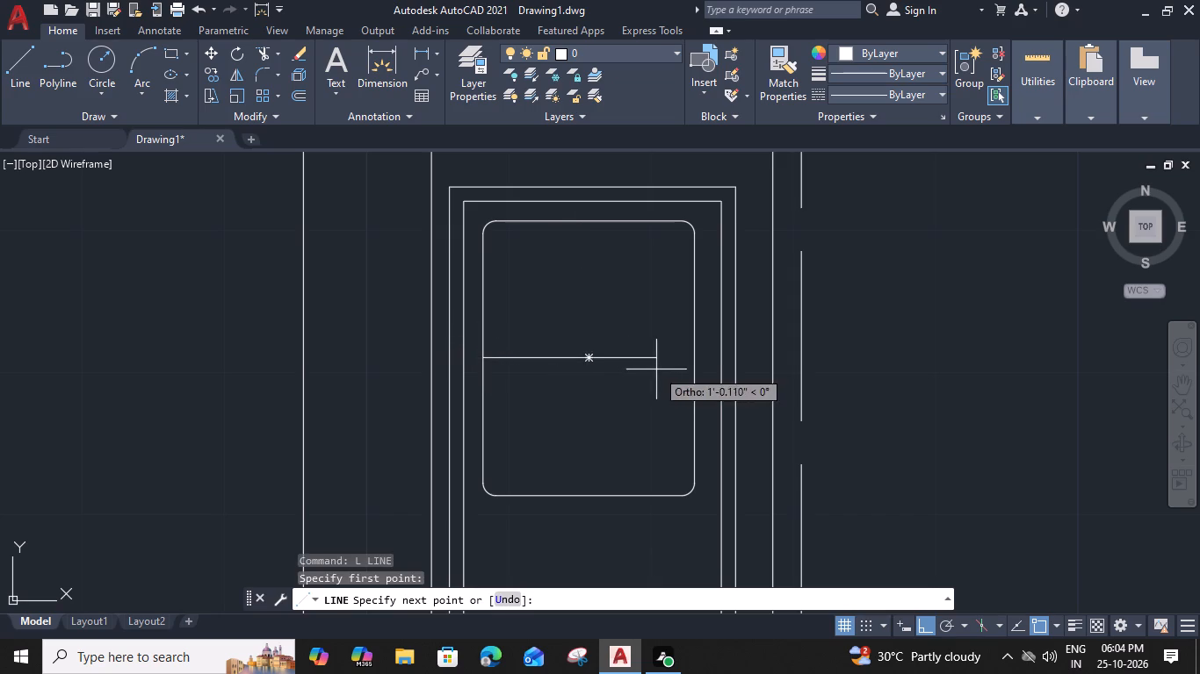
click(693, 359)
key(space)
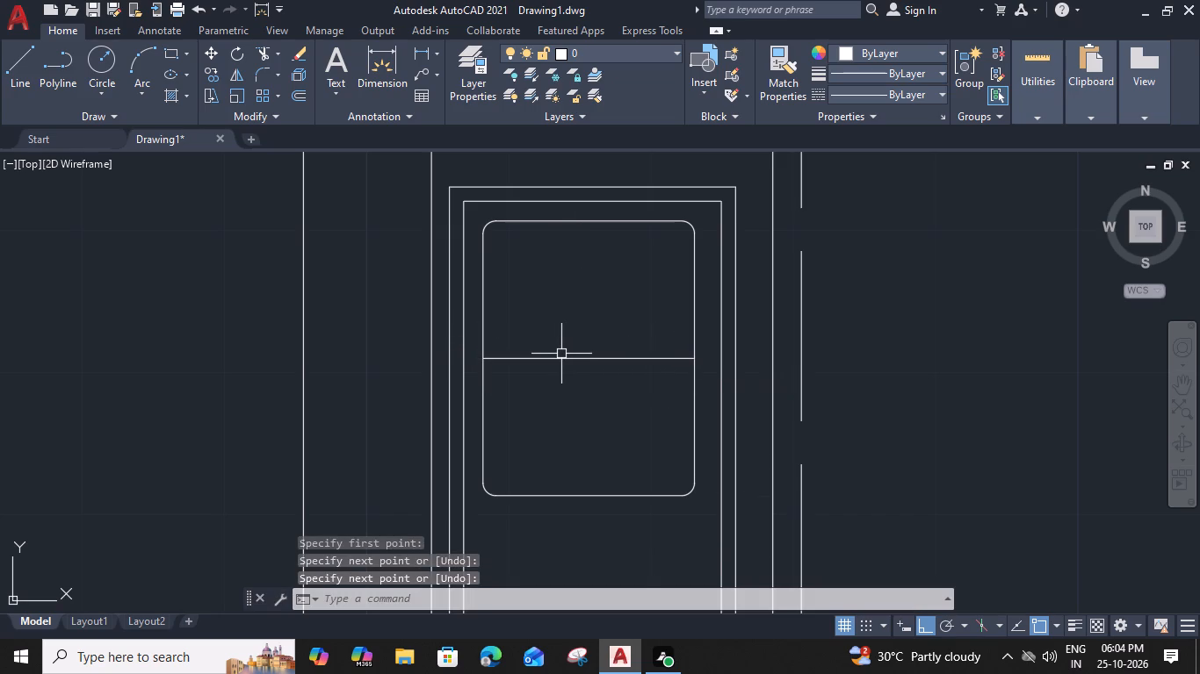
Draw a small drain circle centred on the midpoint of the bowl's horizontal line.
text(C)
key(space)
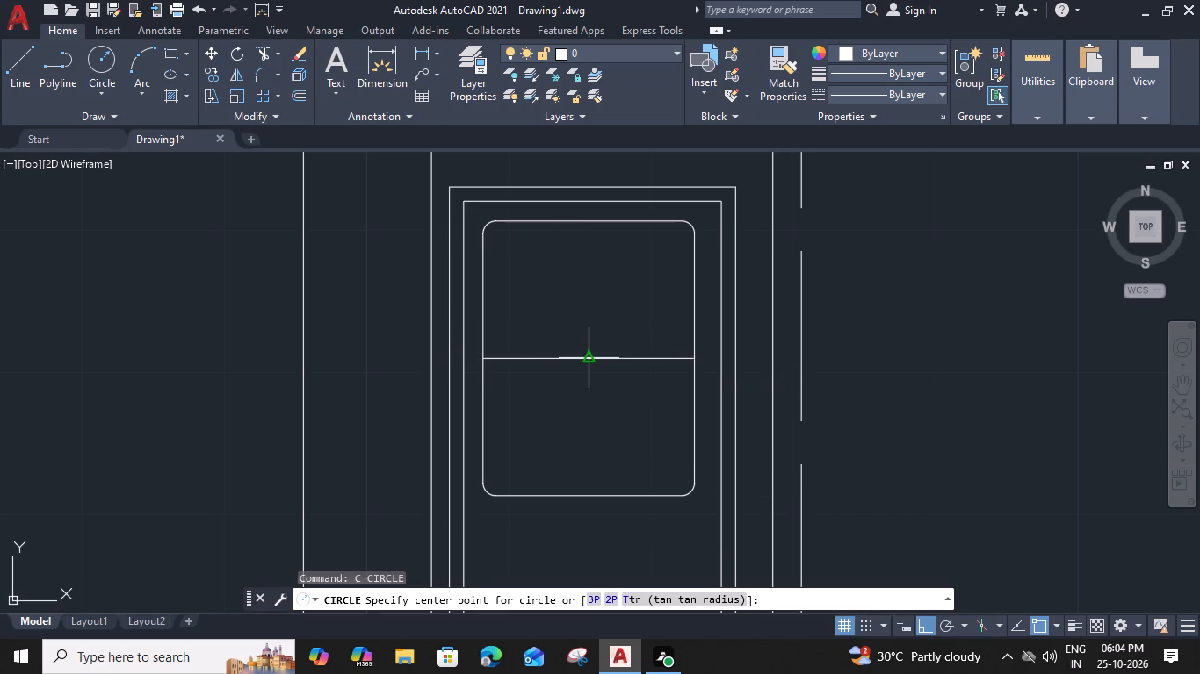
click(583, 361)
scroll(596, 370, up, 1)
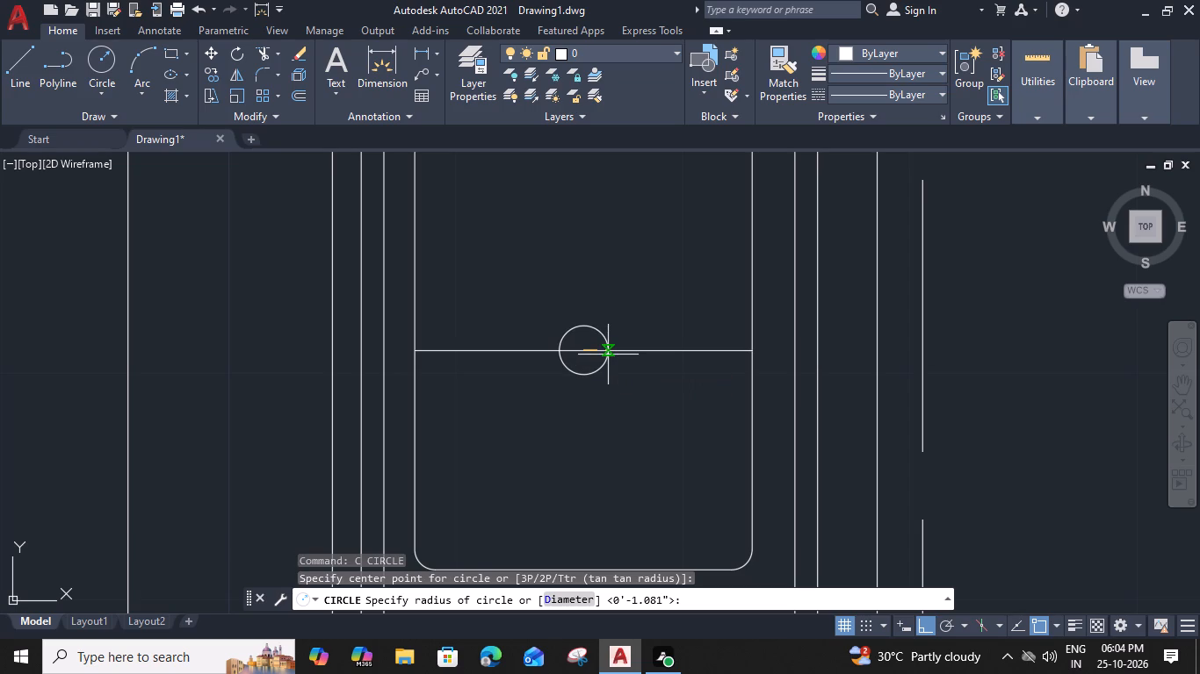
click(604, 352)
Offset the drain circle 0.2" inward.
click(600, 365)
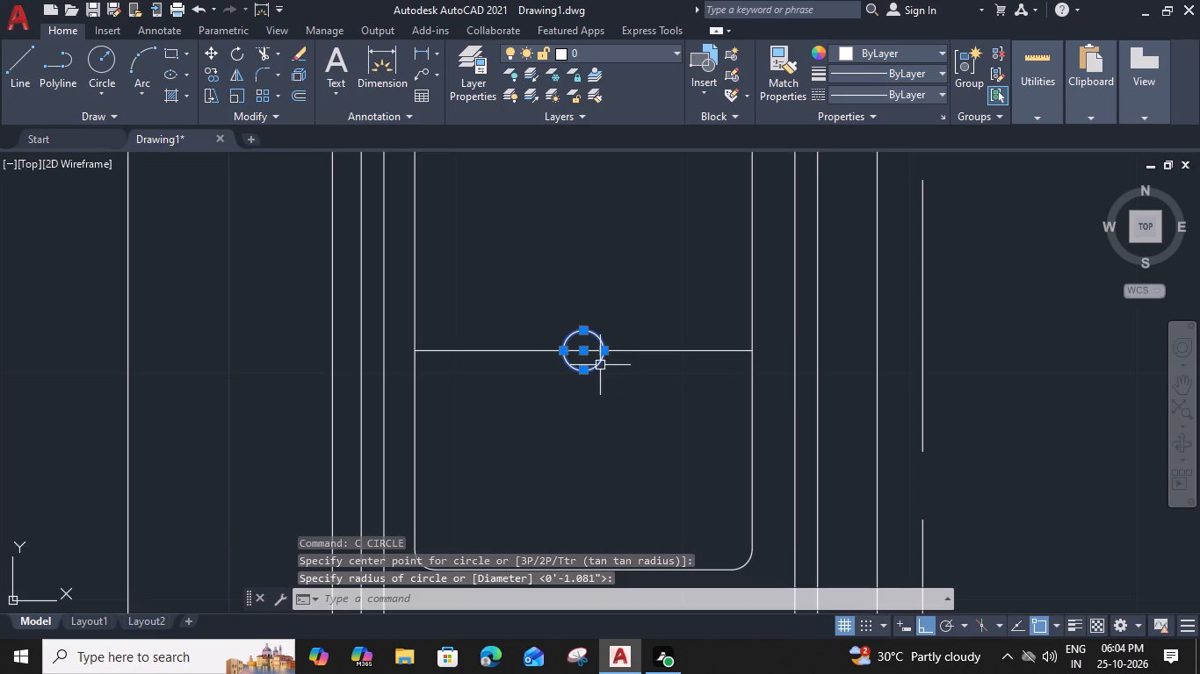
text(O 0)
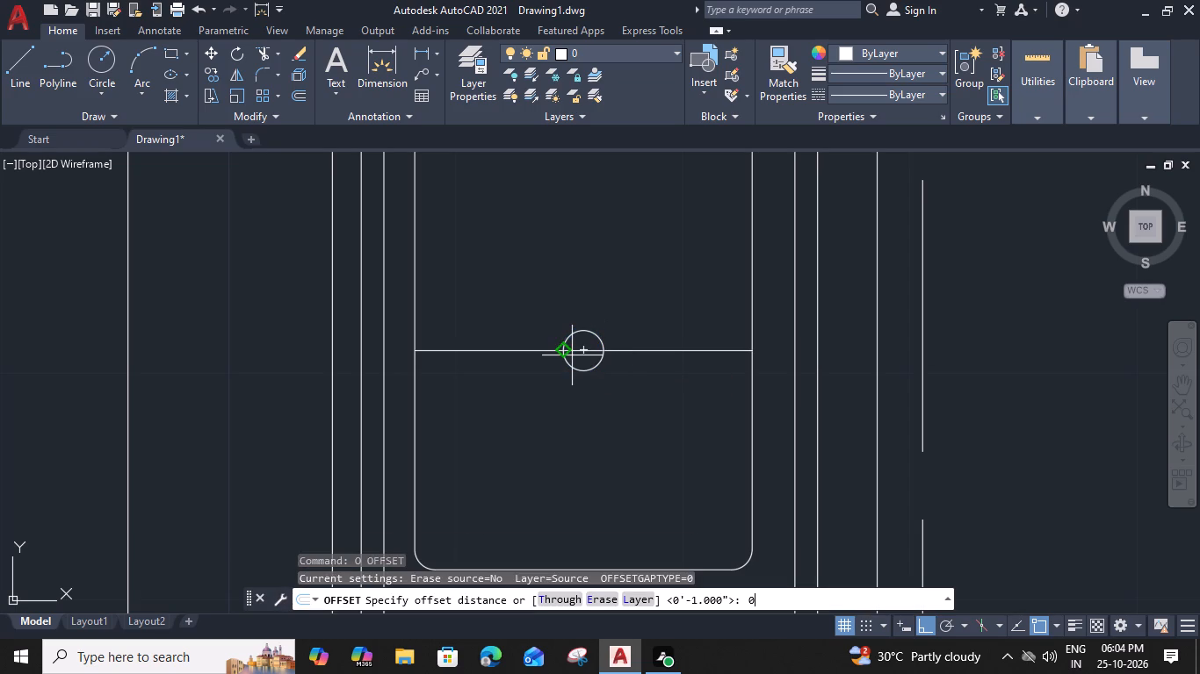
key(period)
text(2")
key(Return)
scroll(575, 356, up, 2)
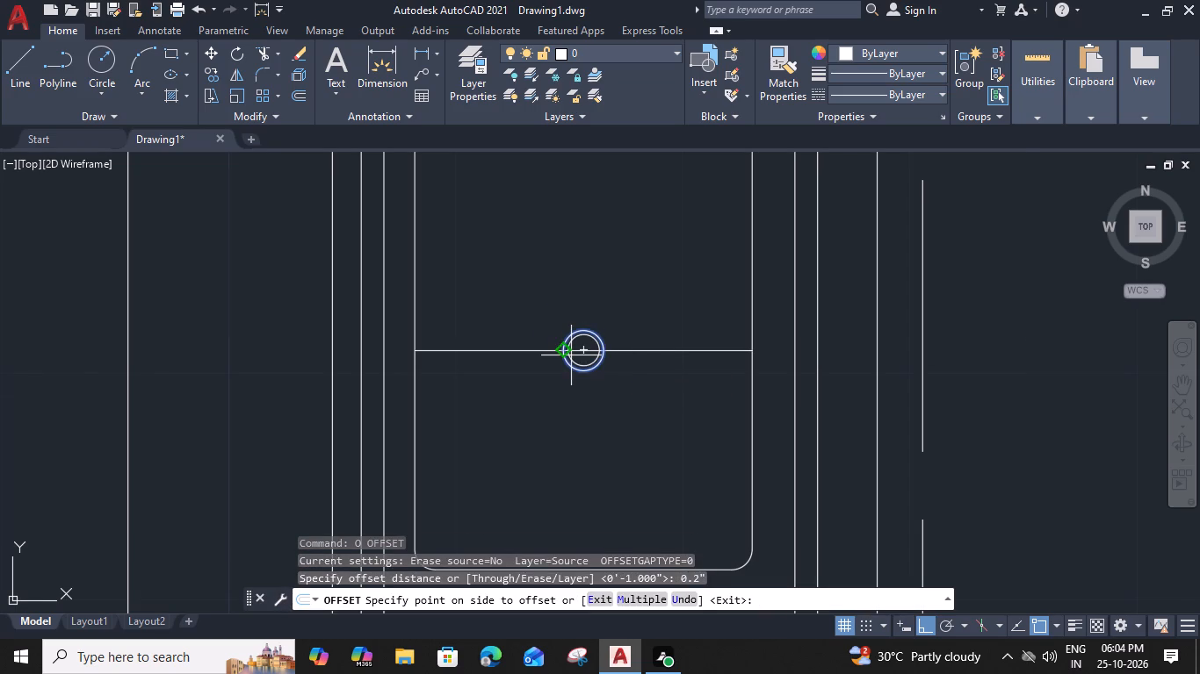
scroll(575, 356, up, 1)
click(588, 341)
key(Escape)
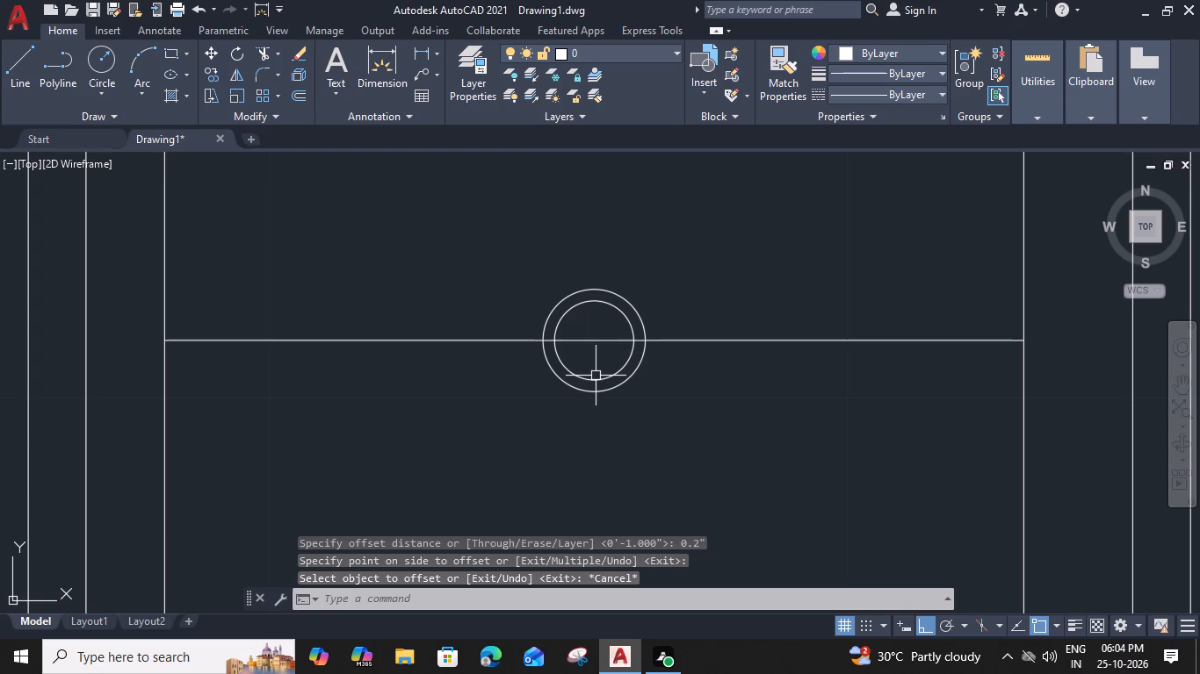
Trim the horizontal line between the two drain circles on the left, and erase its remaining part running through the drain to the right.
text(TR)
key(space)
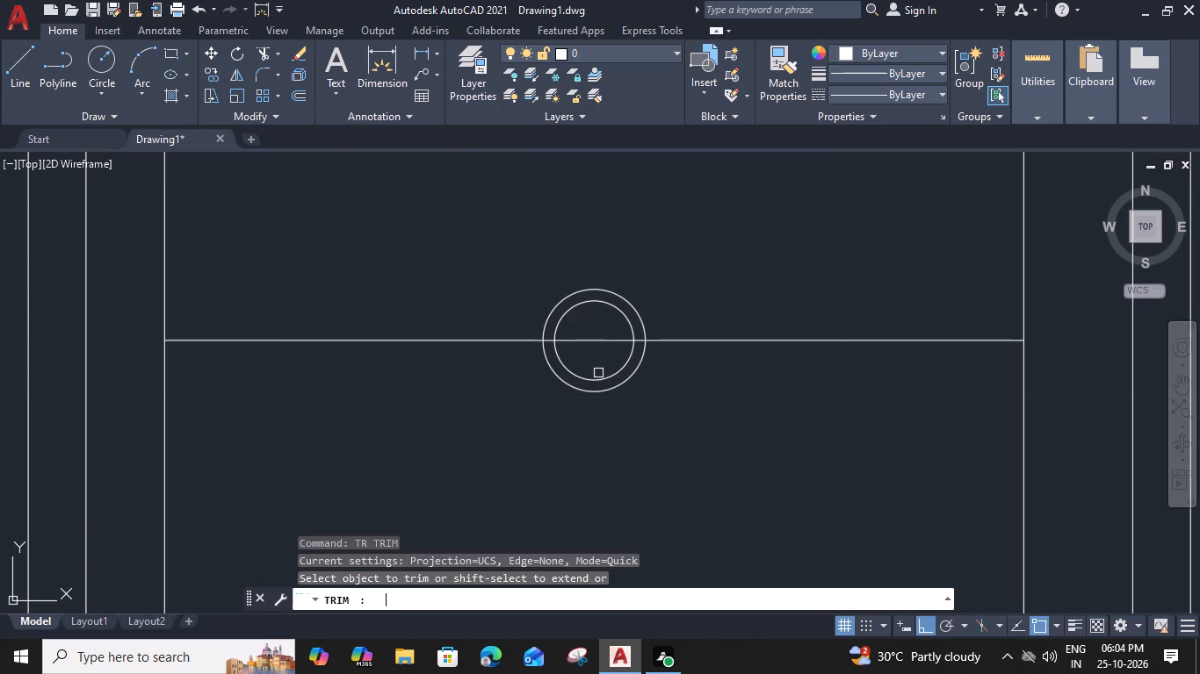
scroll(554, 347, up, 2)
click(539, 332)
key(Escape)
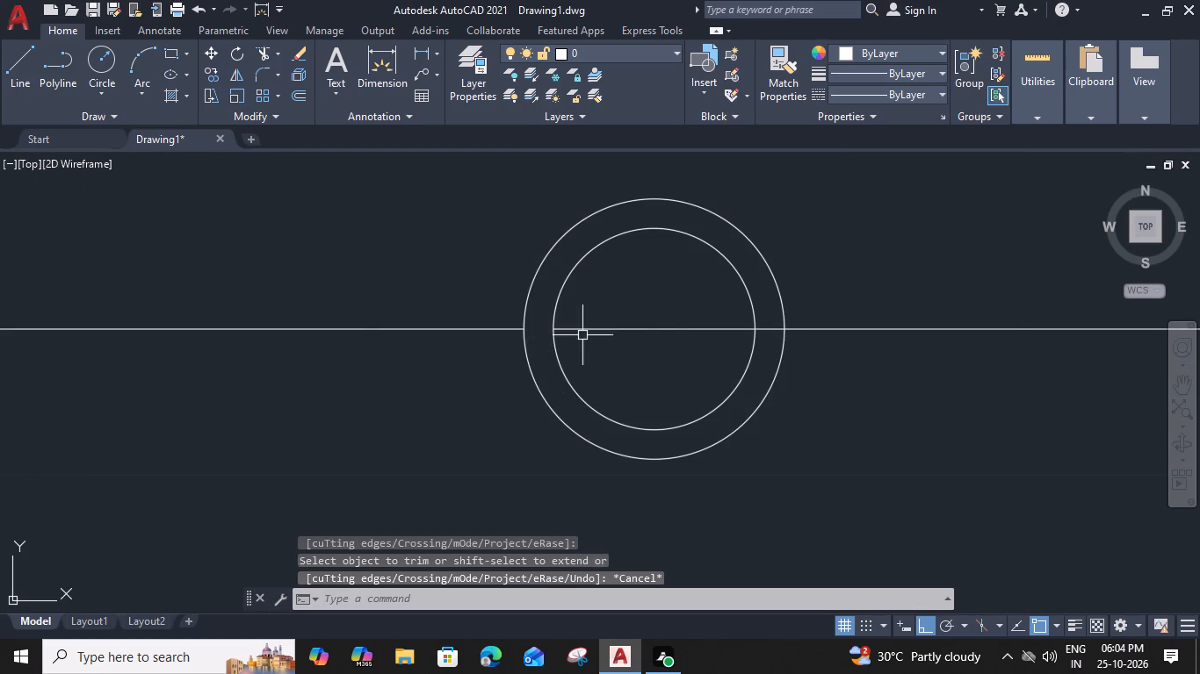
click(649, 326)
key(Delete)
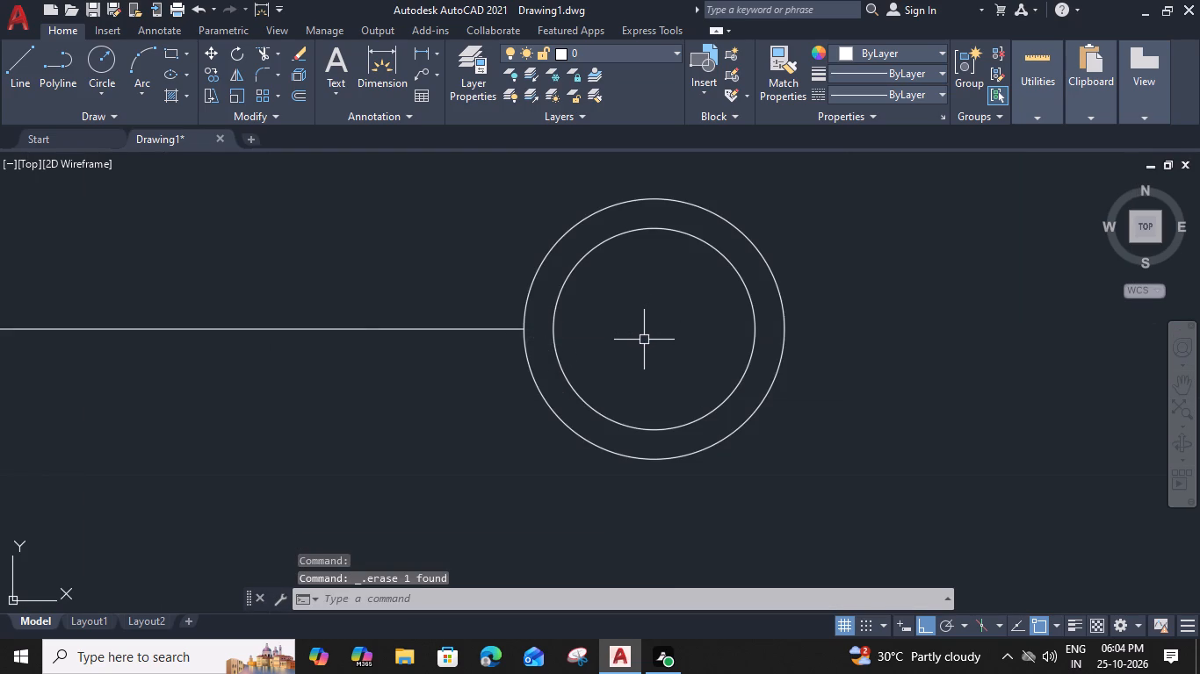
Draw a vertical and a horizontal line across the full diameter of the outer drain circle.
text(L)
key(space)
click(654, 199)
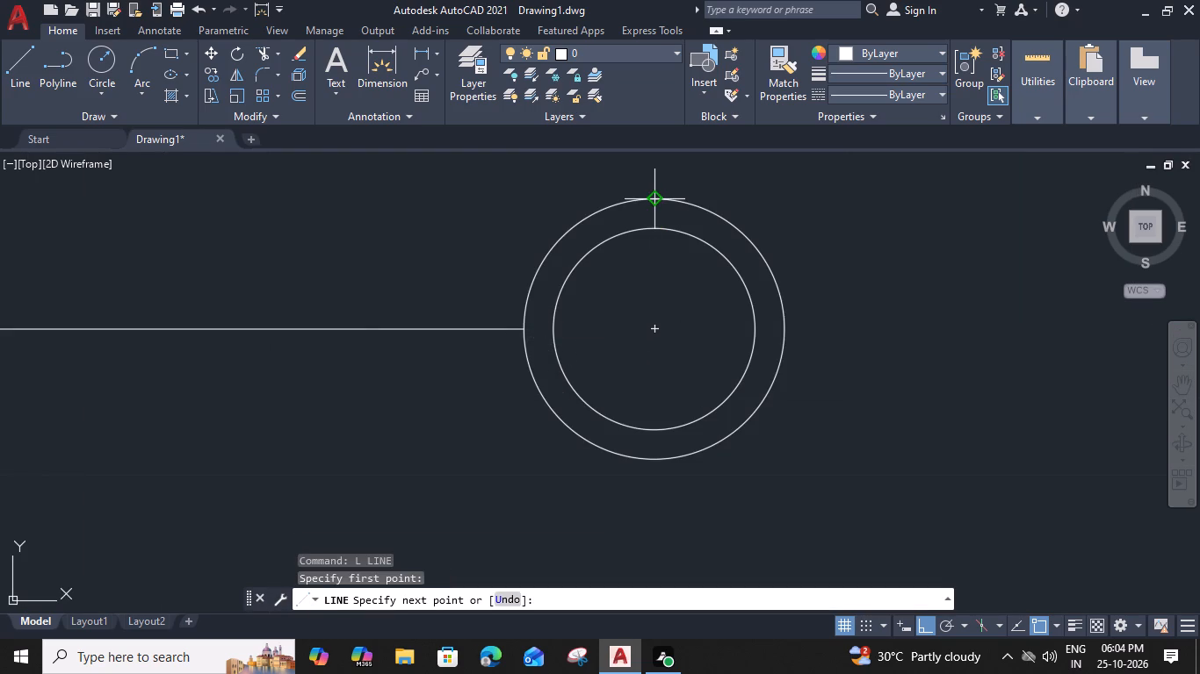
click(653, 465)
key(space)
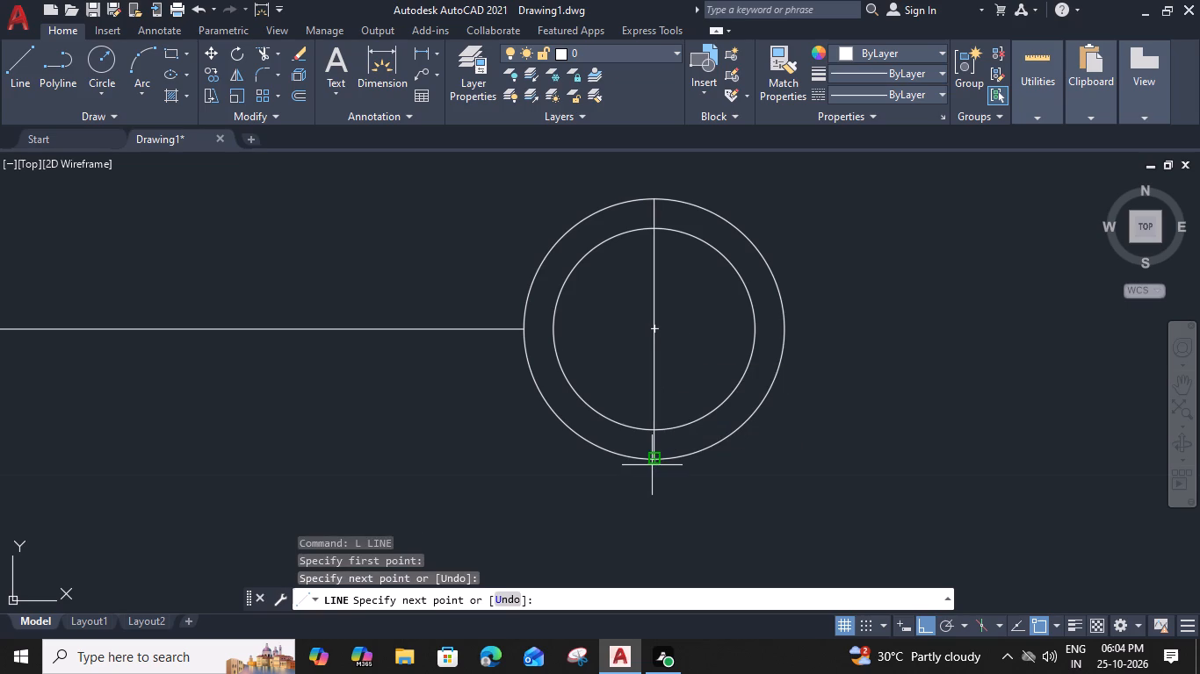
key(space)
click(525, 333)
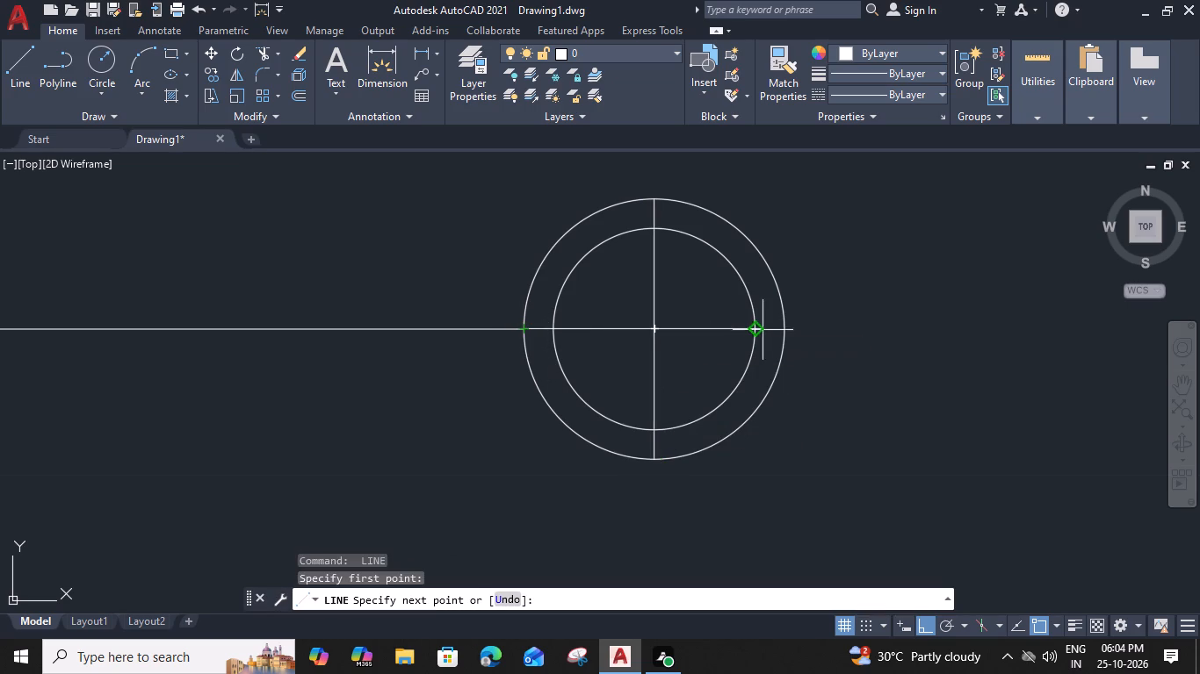
click(784, 328)
key(space)
Draw two diagonal lines through the drain centre, each spanning the outer circle from edge to edge.
key(space)
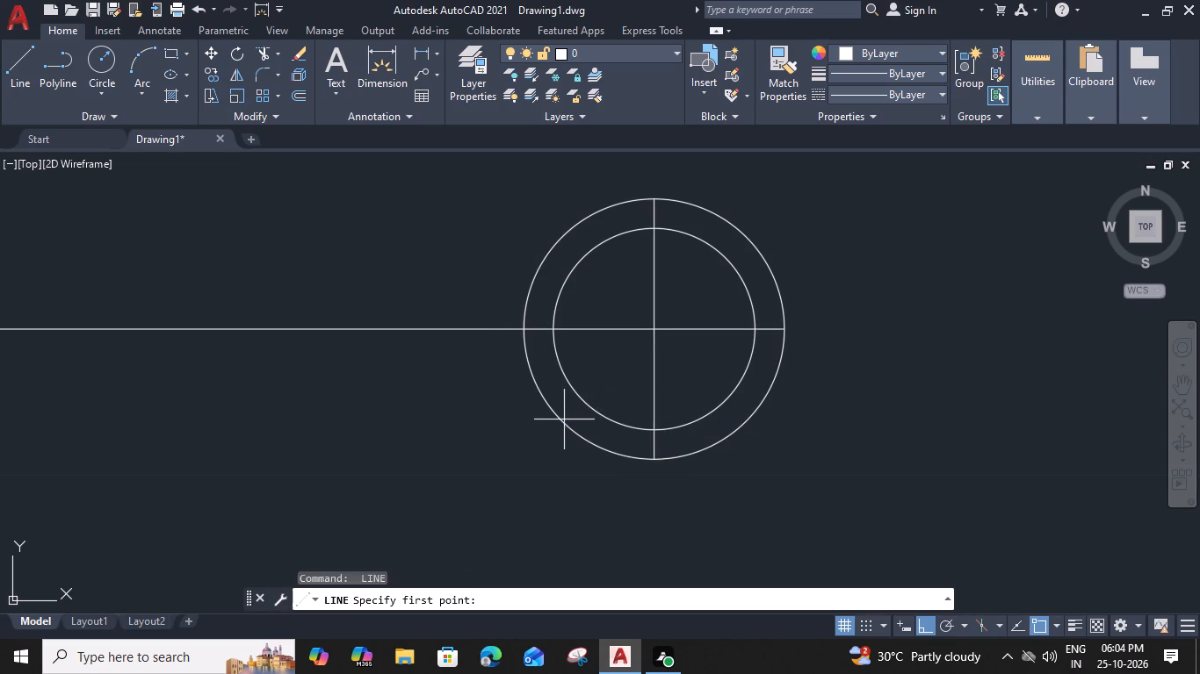
click(561, 420)
click(744, 236)
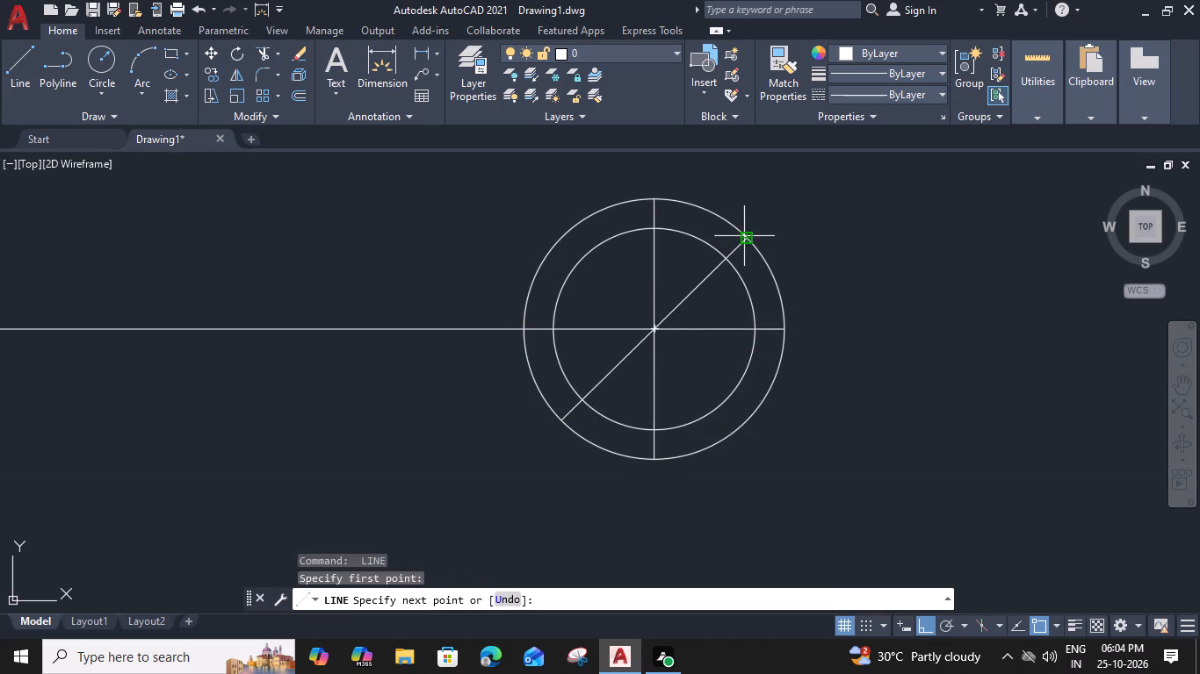
key(space)
key(space)
drag(751, 420, 738, 410)
click(558, 236)
key(space)
Draw two steep lines across the outer drain circle, one on each side of the vertical diameter, between it and the diagonals.
key(space)
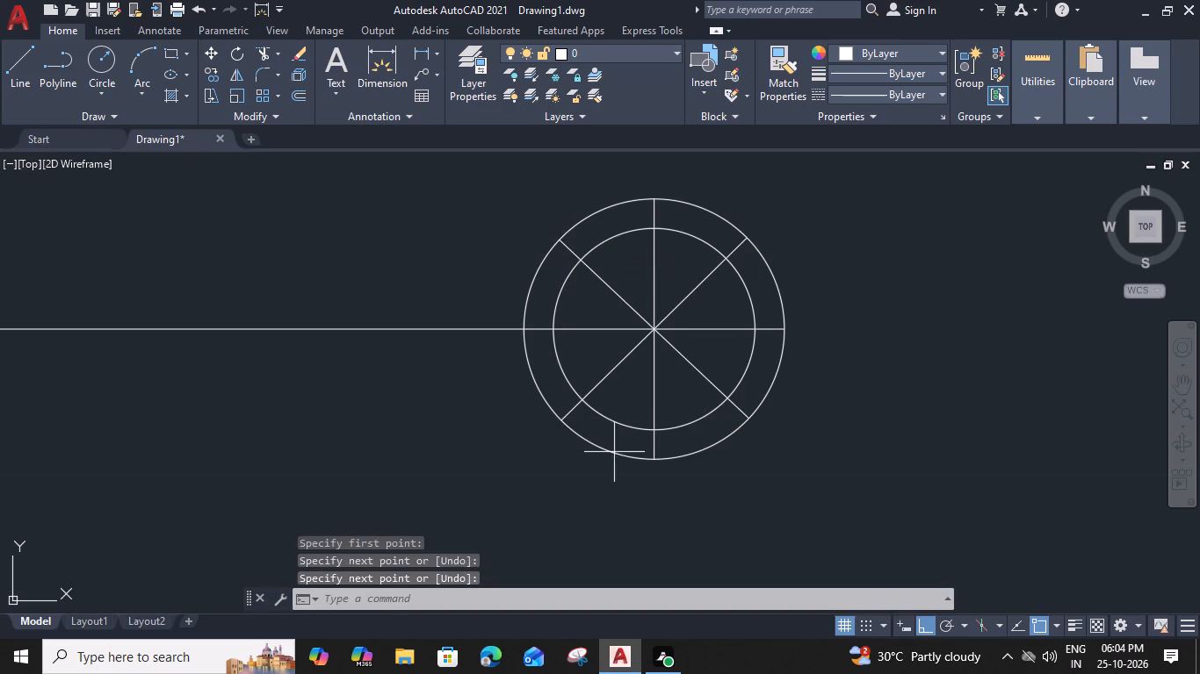
drag(611, 454, 610, 444)
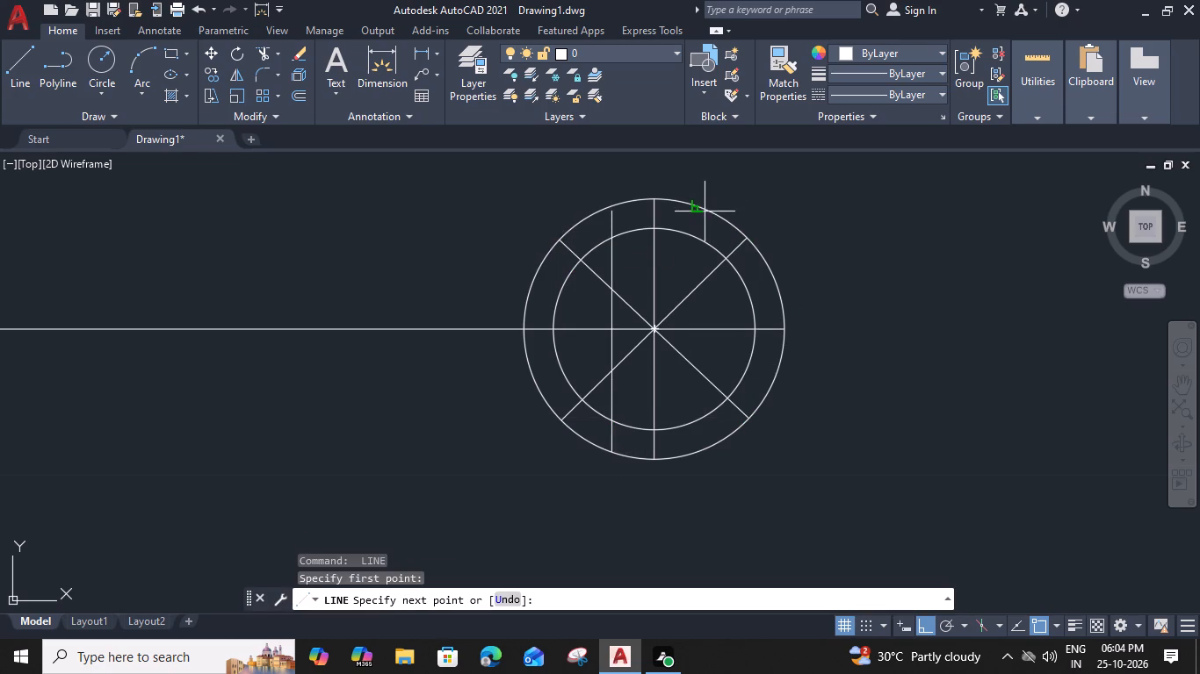
click(700, 206)
key(space)
key(space)
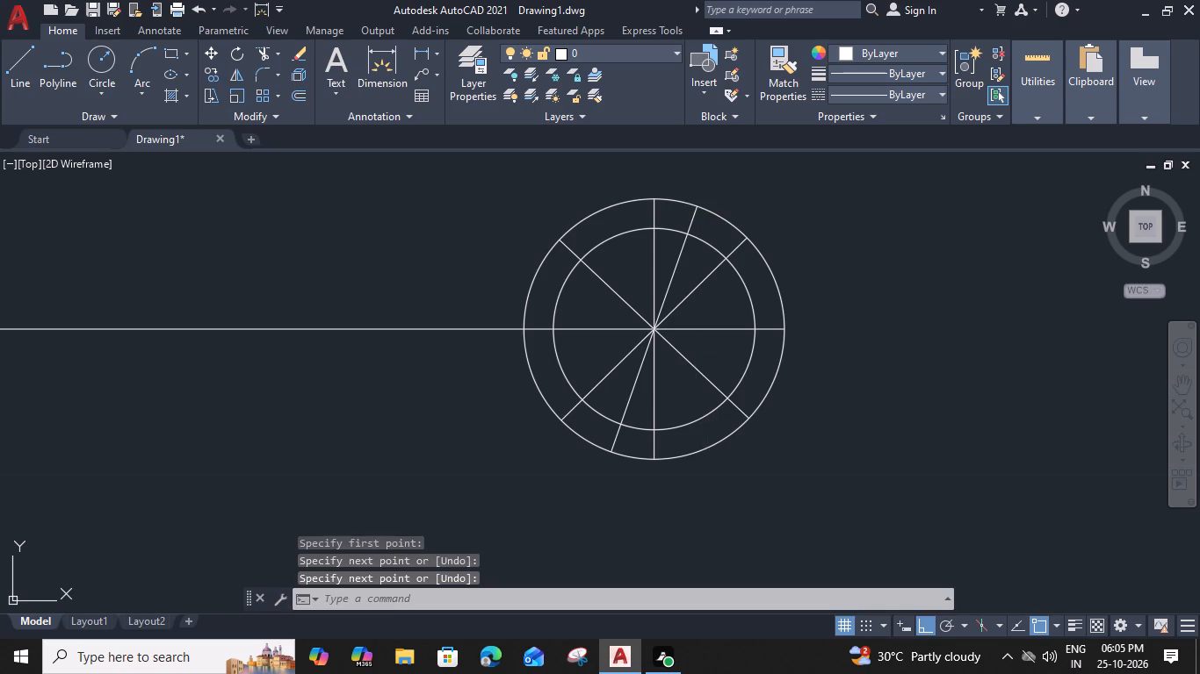
click(705, 452)
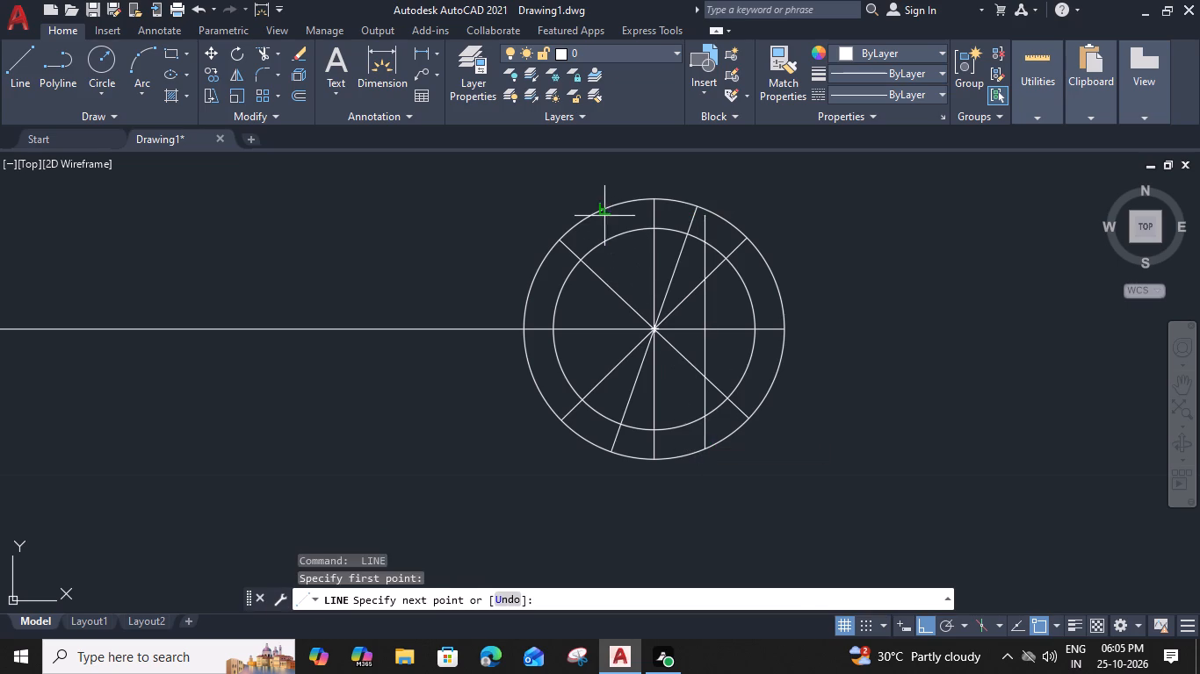
click(602, 212)
key(space)
Draw two shallow lines across the outer drain circle, between the horizontal diameter and the diagonals, completing the radial grate.
key(space)
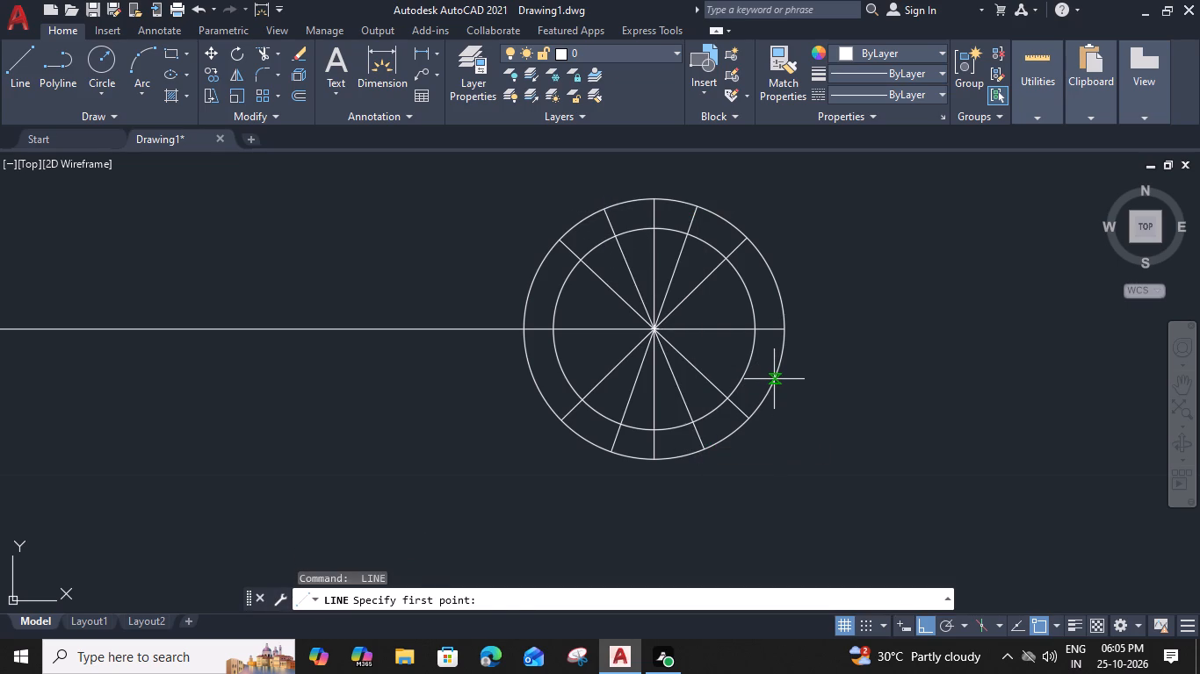
click(774, 379)
click(536, 275)
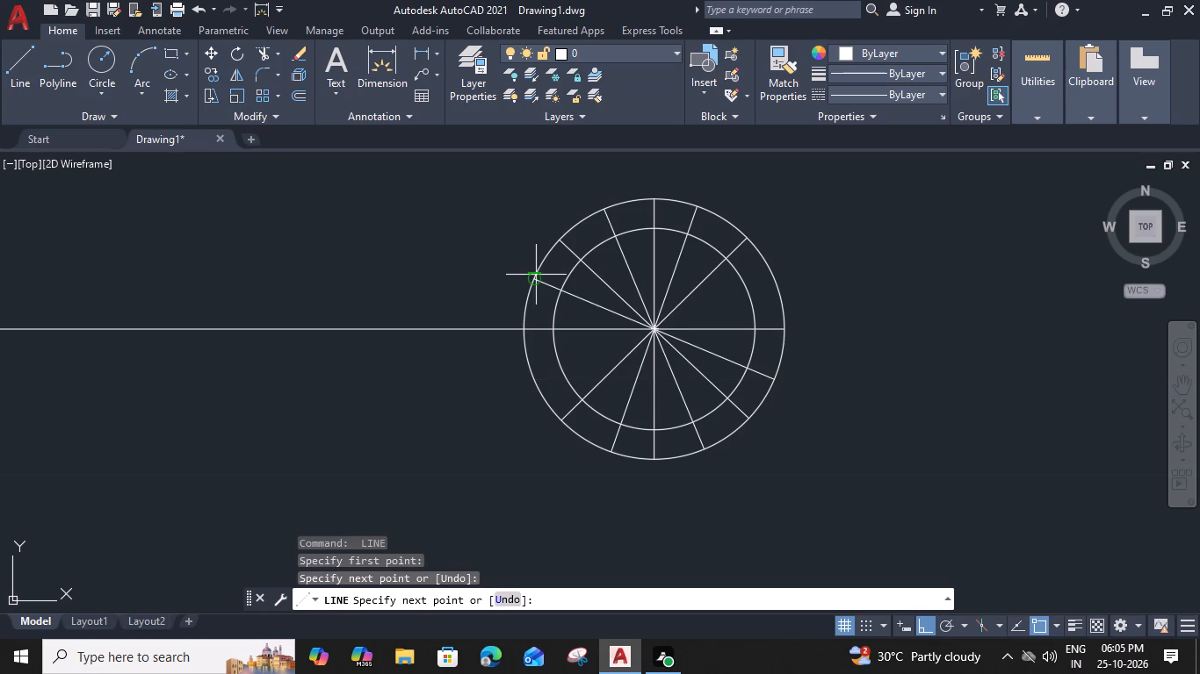
key(space)
key(space)
click(534, 384)
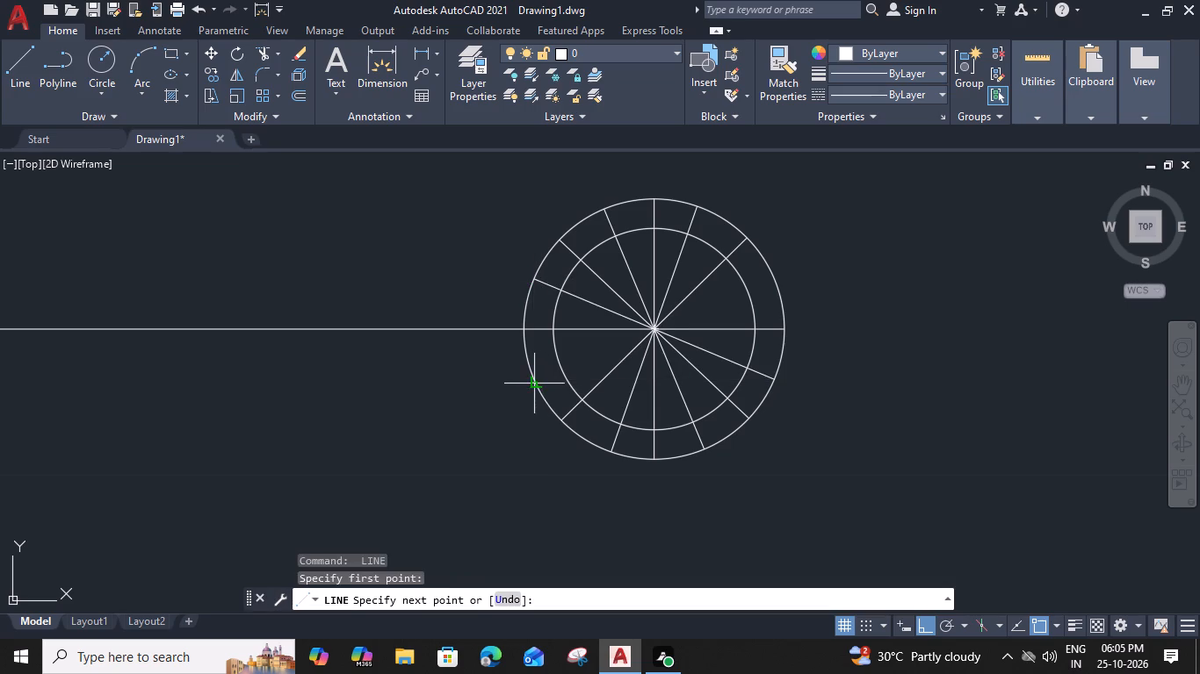
click(774, 278)
key(space)
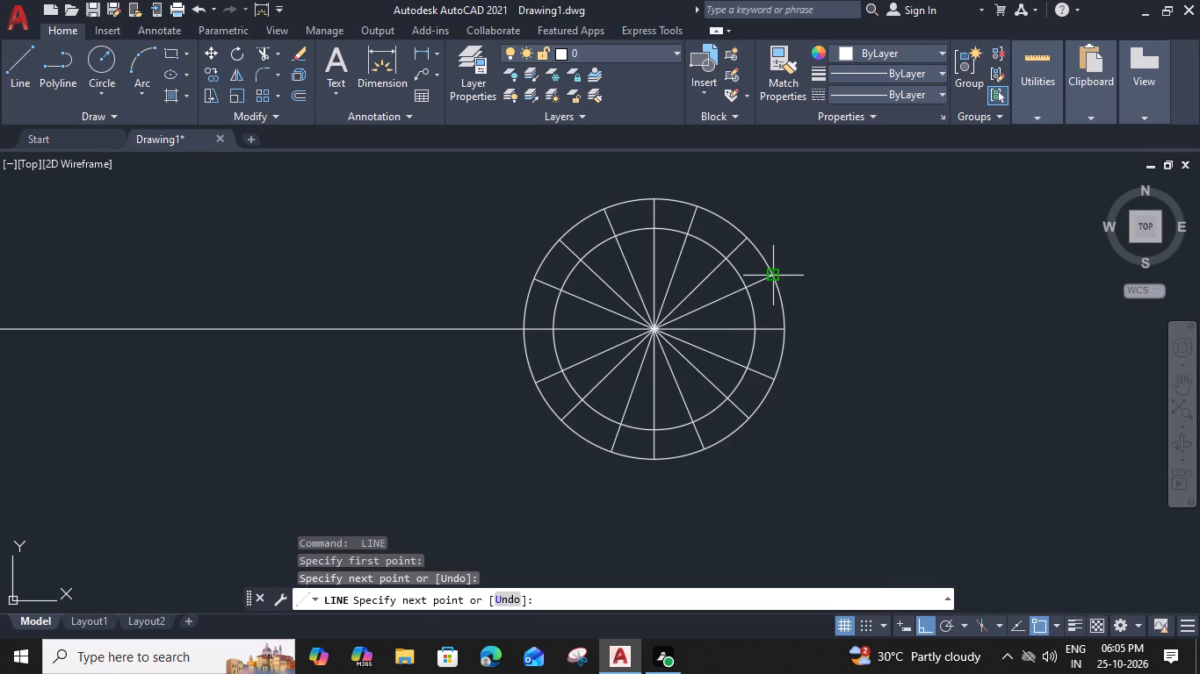
Offset the horizontal line beside the drain 0.3" above and 0.3" below.
middle_drag(464, 342, 629, 344)
scroll(627, 347, down, 3)
middle_drag(512, 378, 591, 397)
click(563, 364)
text(O)
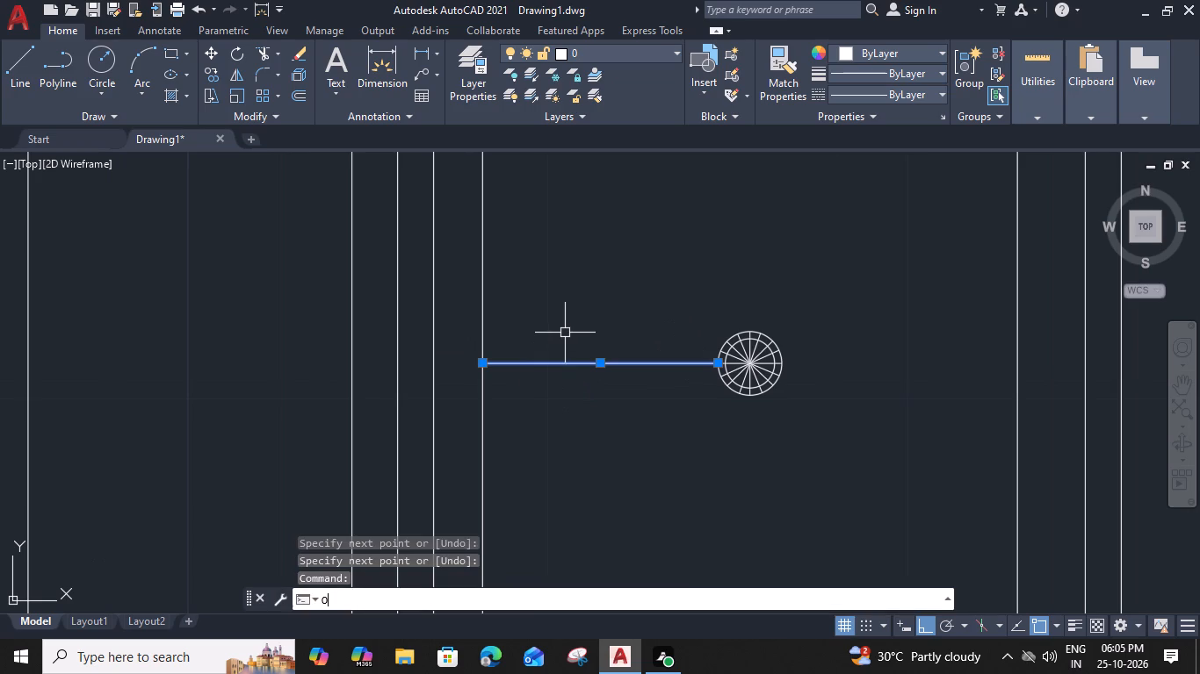
key(space)
key(0)
text(.3")
key(Return)
click(567, 305)
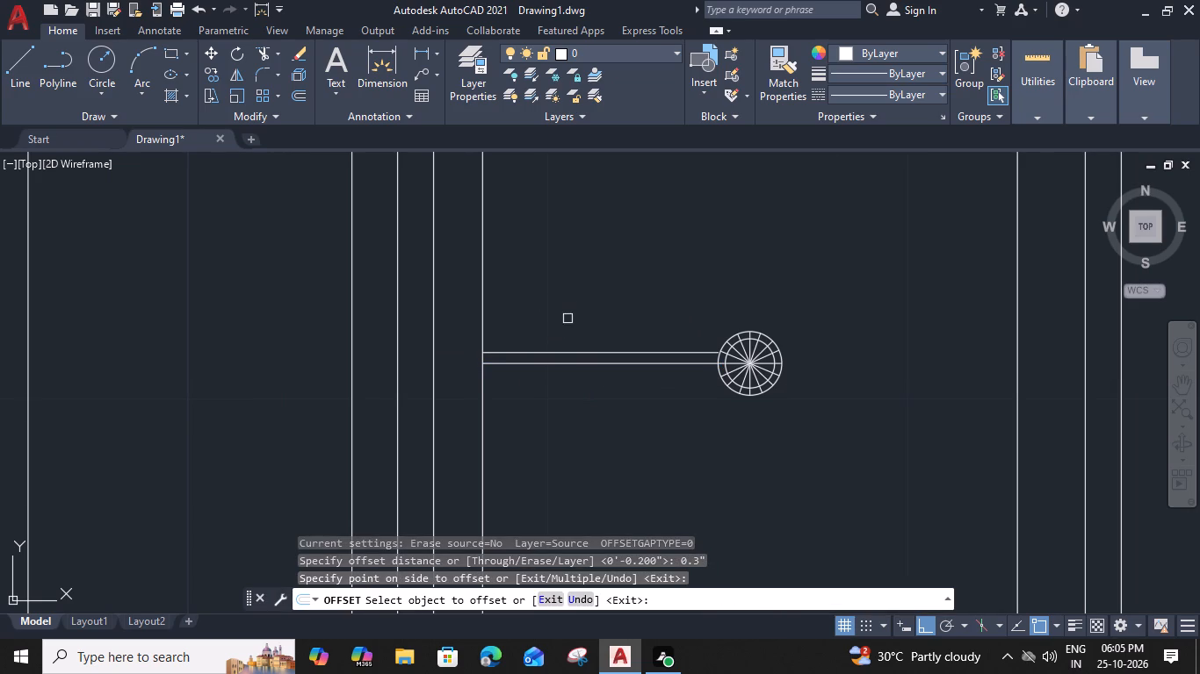
click(567, 364)
click(567, 405)
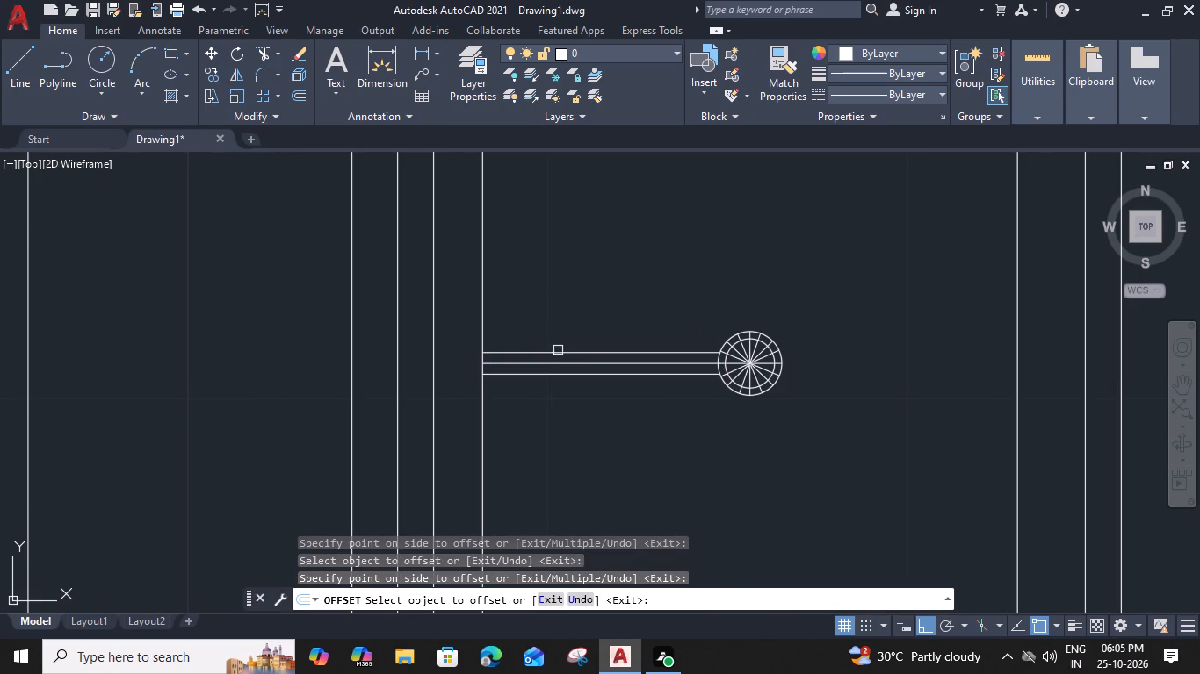
click(558, 350)
key(Escape)
Offset the upper and lower tap lines 0.1" outward.
click(559, 349)
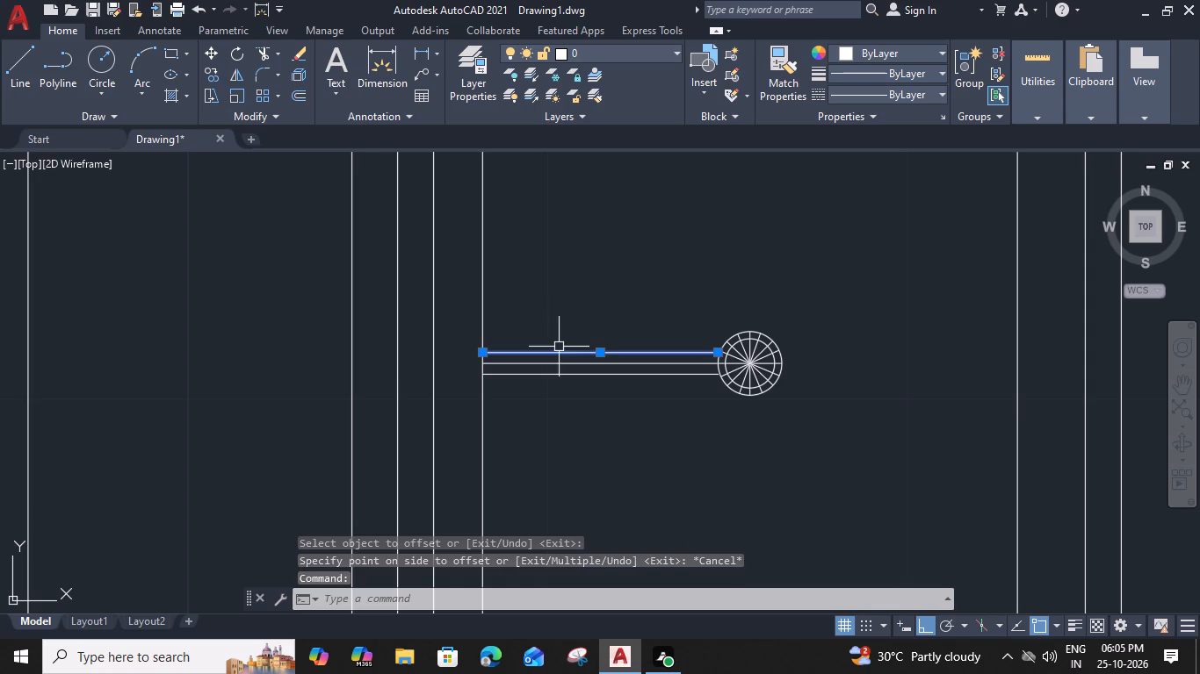
text(O 0.1")
key(Return)
click(558, 311)
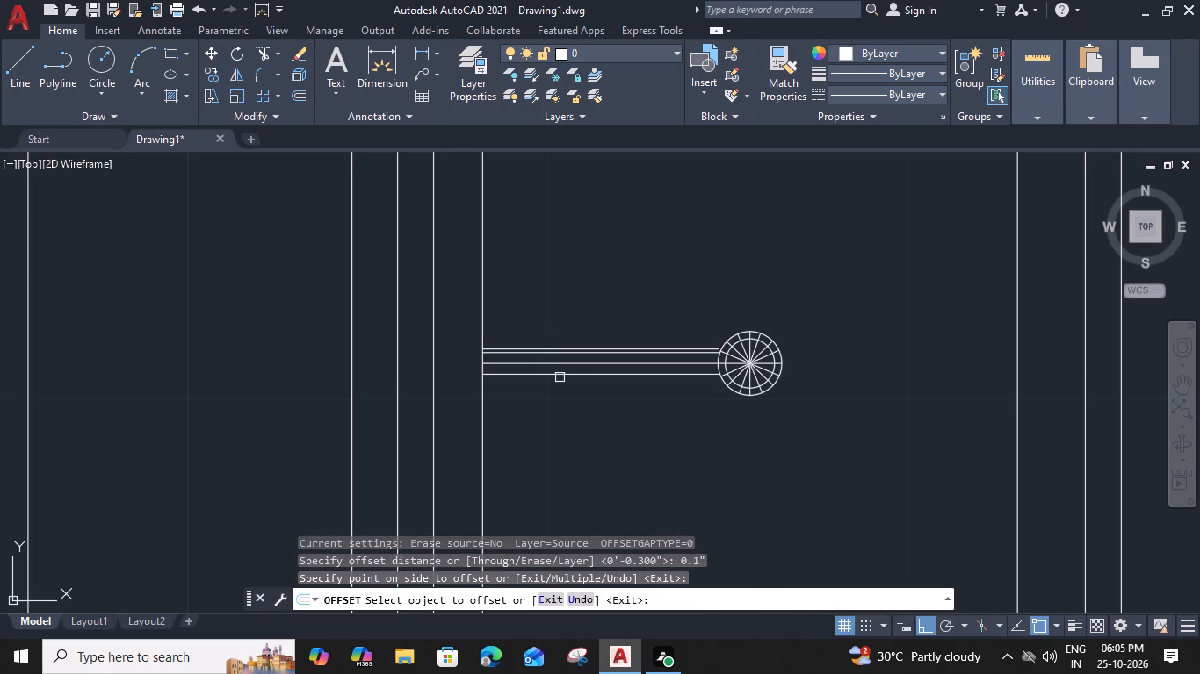
click(560, 377)
click(558, 419)
key(Escape)
Draw a circle centred on the midpoint of the tap's centre line, slightly wider than the outermost tap lines.
middle_drag(560, 363, 575, 371)
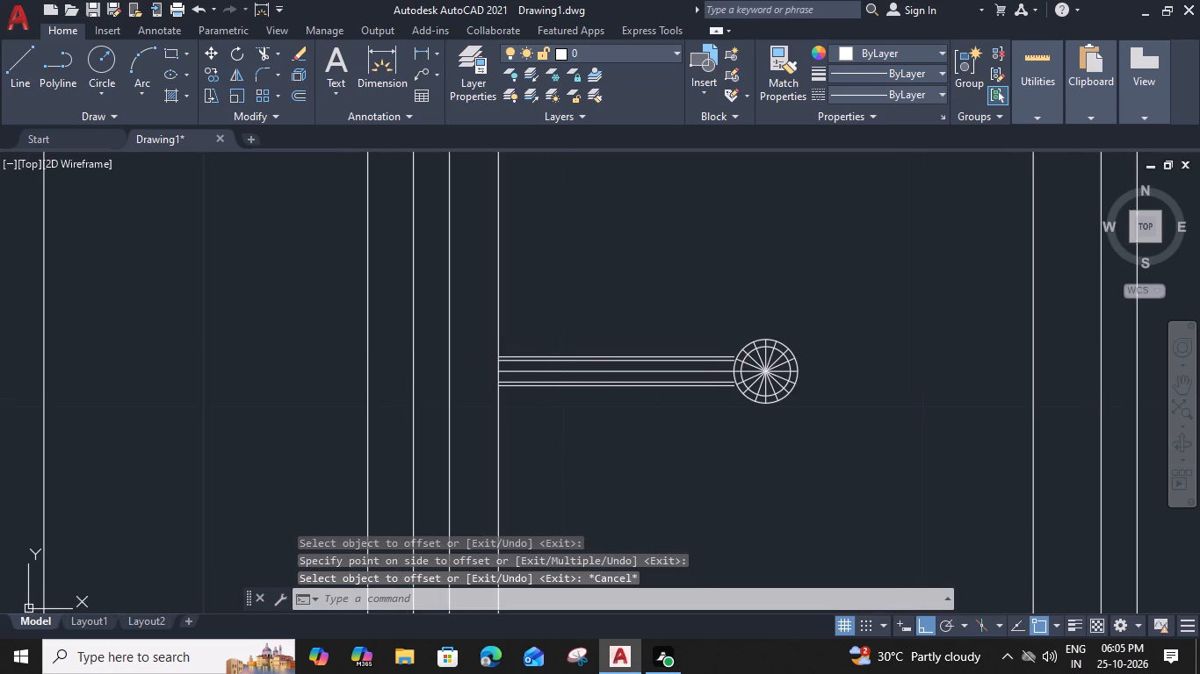
text(C)
key(space)
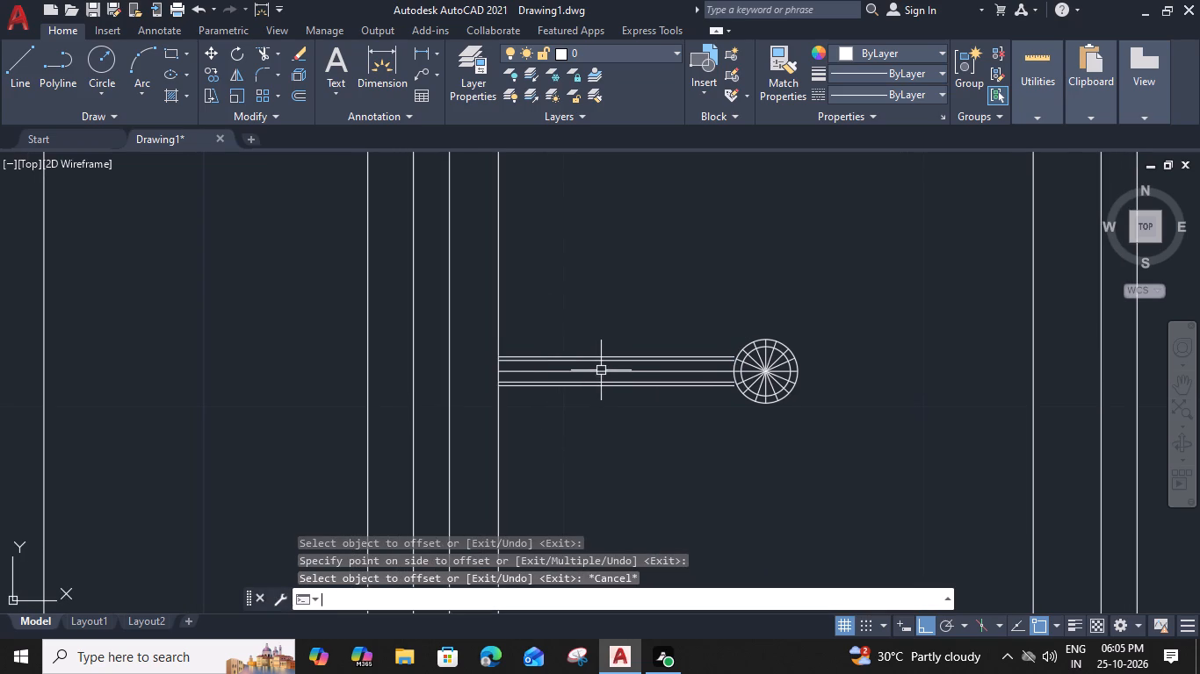
click(618, 373)
scroll(620, 372, up, 3)
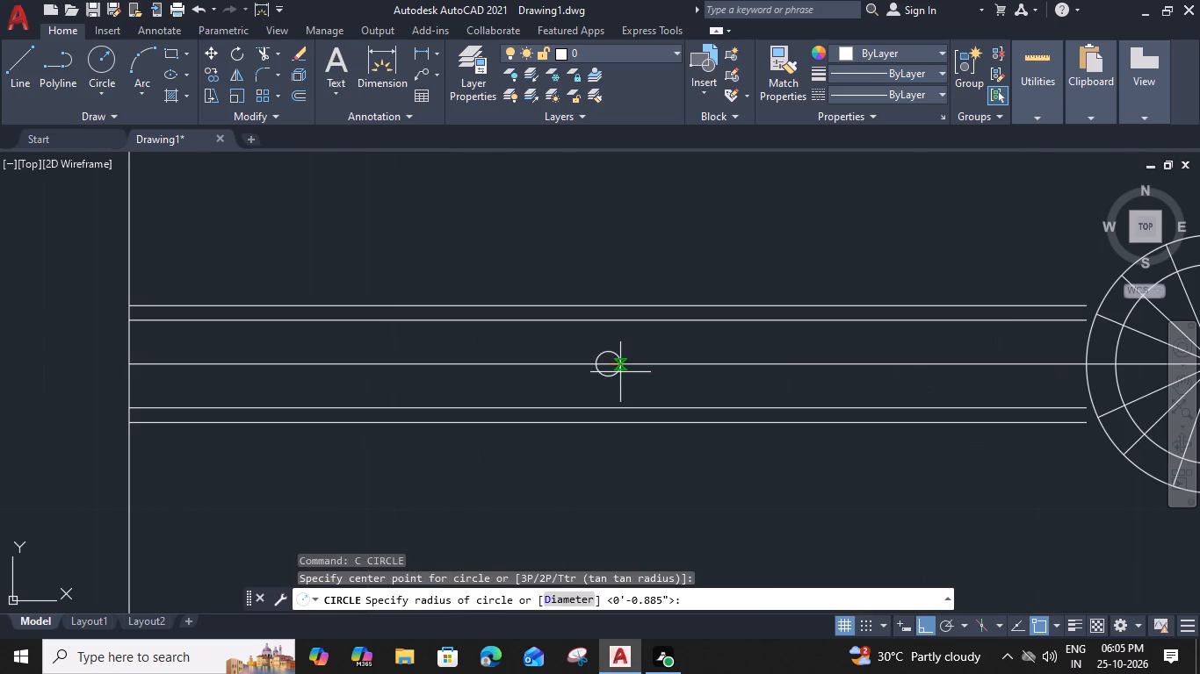
click(676, 365)
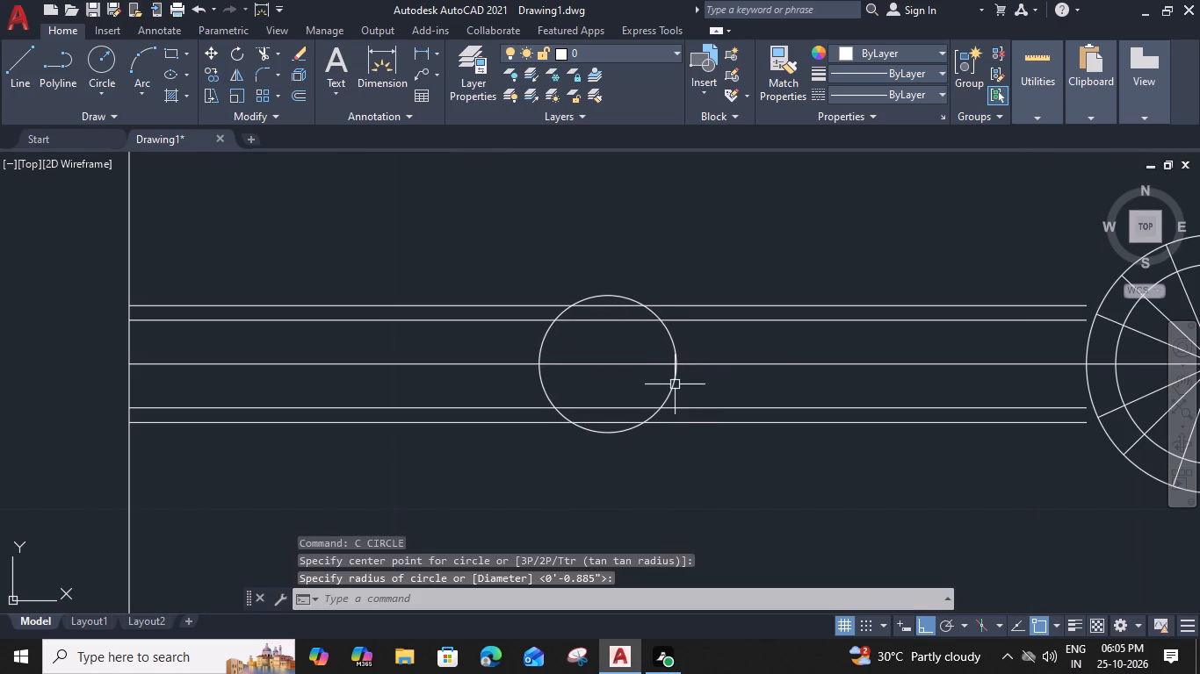
Offset the tap circle 0.2" inward.
click(674, 386)
text(O)
key(space)
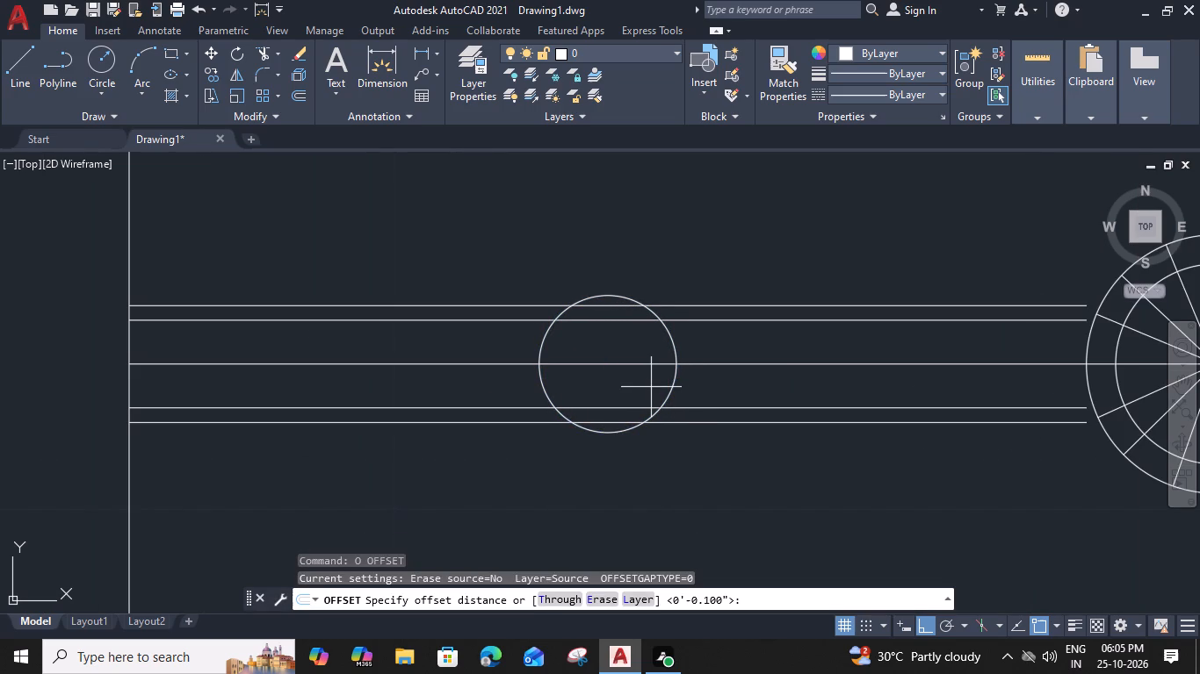
text(0.)
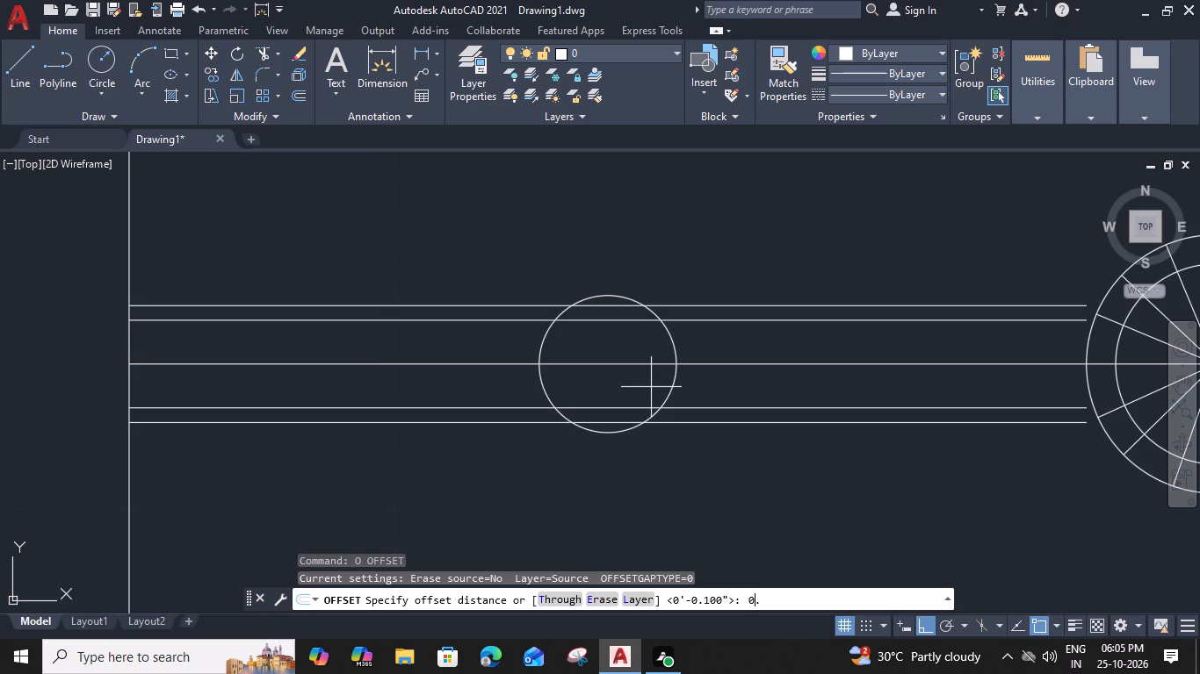
text(2")
key(Return)
click(639, 385)
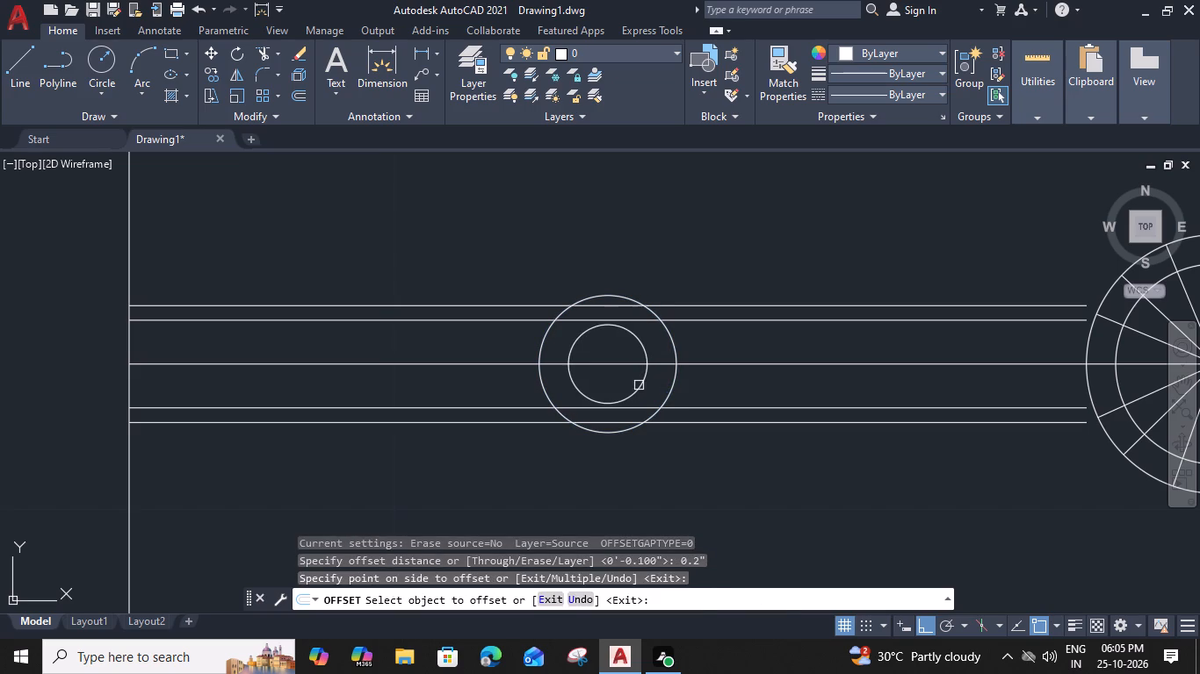
key(Escape)
Erase the tap's horizontal centre line.
click(618, 363)
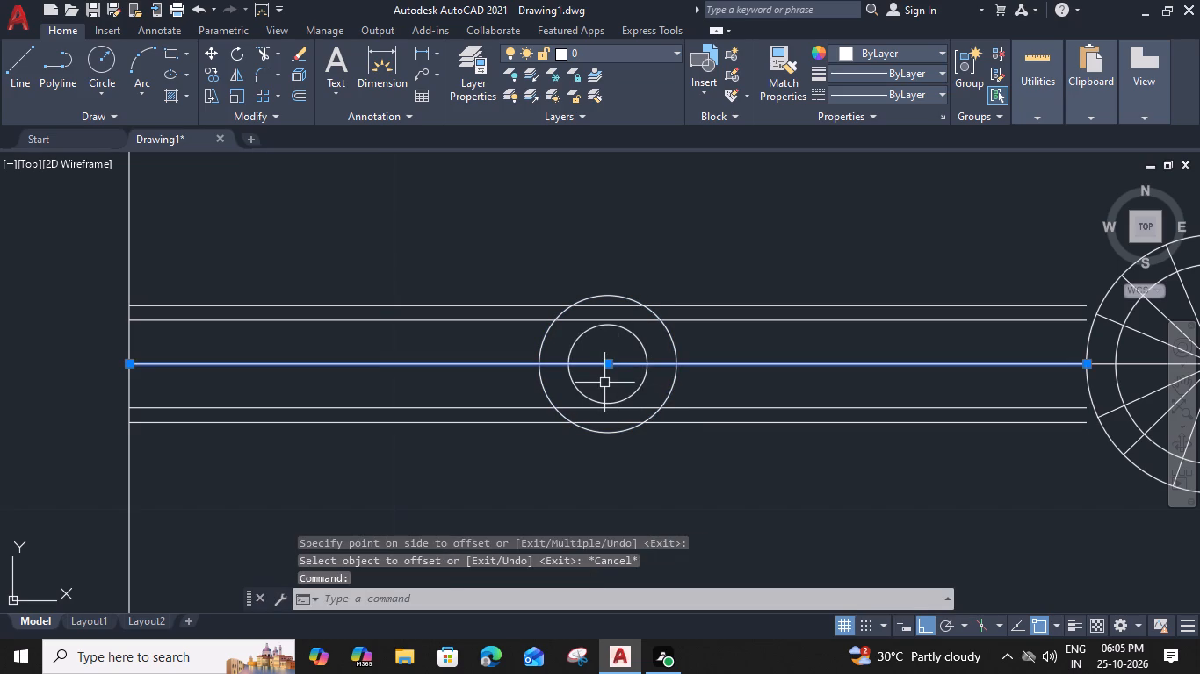
key(Delete)
Trim the four tap lines inside the outer tap circle and beyond it toward the drain.
middle_drag(595, 390, 620, 391)
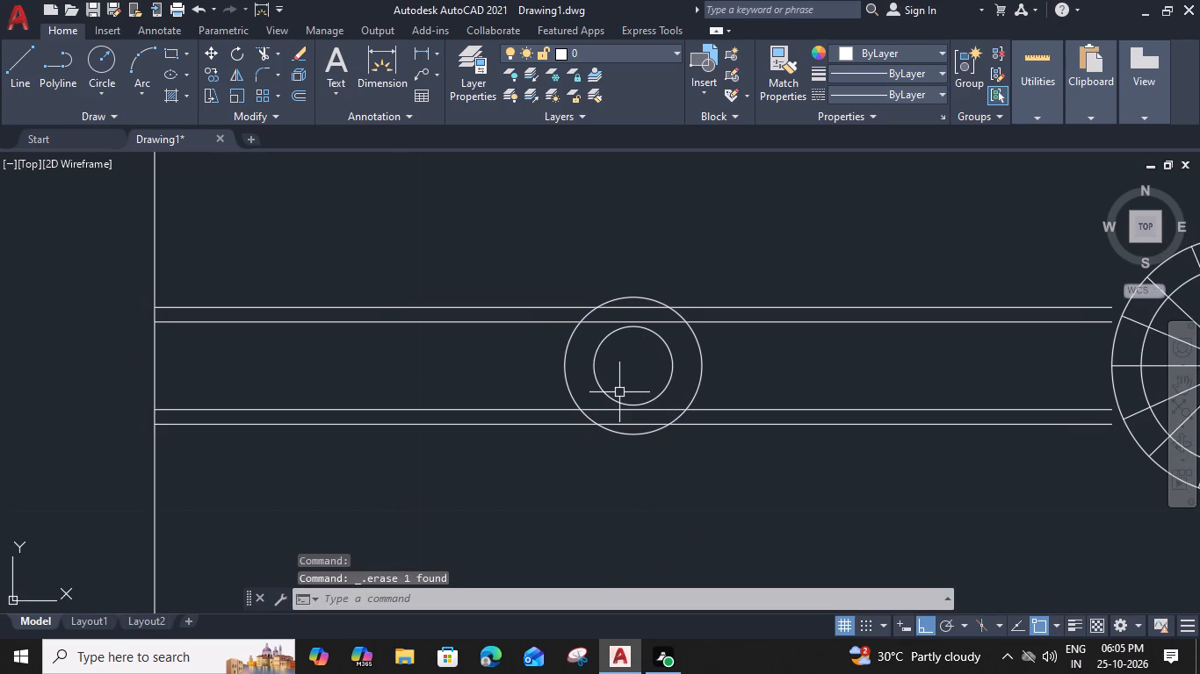
key(t)
key(r)
key(space)
click(763, 252)
drag(709, 480, 705, 465)
click(615, 309)
click(601, 320)
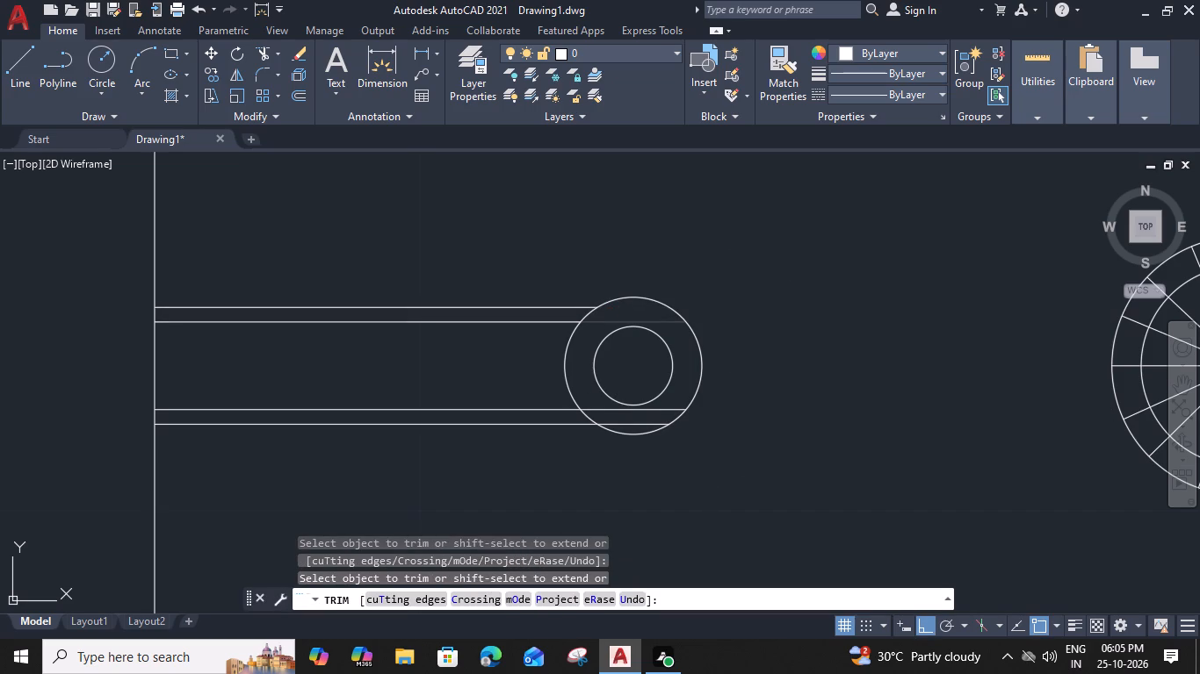
click(595, 408)
click(617, 422)
key(Escape)
Extend the four tap lines leftward past the bowl edge and inner rim to the sink's outer edge.
scroll(617, 419, down, 3)
middle_drag(524, 414, 652, 406)
text(EX)
key(space)
click(666, 355)
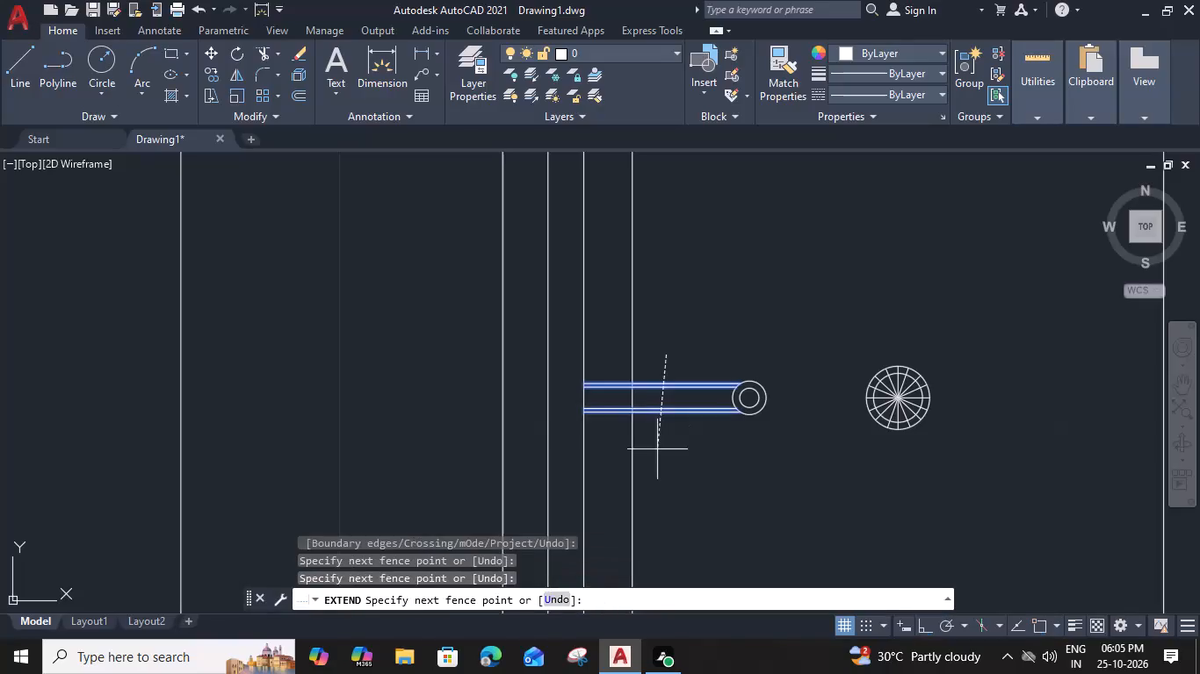
click(655, 451)
drag(615, 369, 615, 384)
click(602, 469)
Trim the bowl edge and inner rim segments that cross between the tap's spout lines.
scroll(611, 437, down, 3)
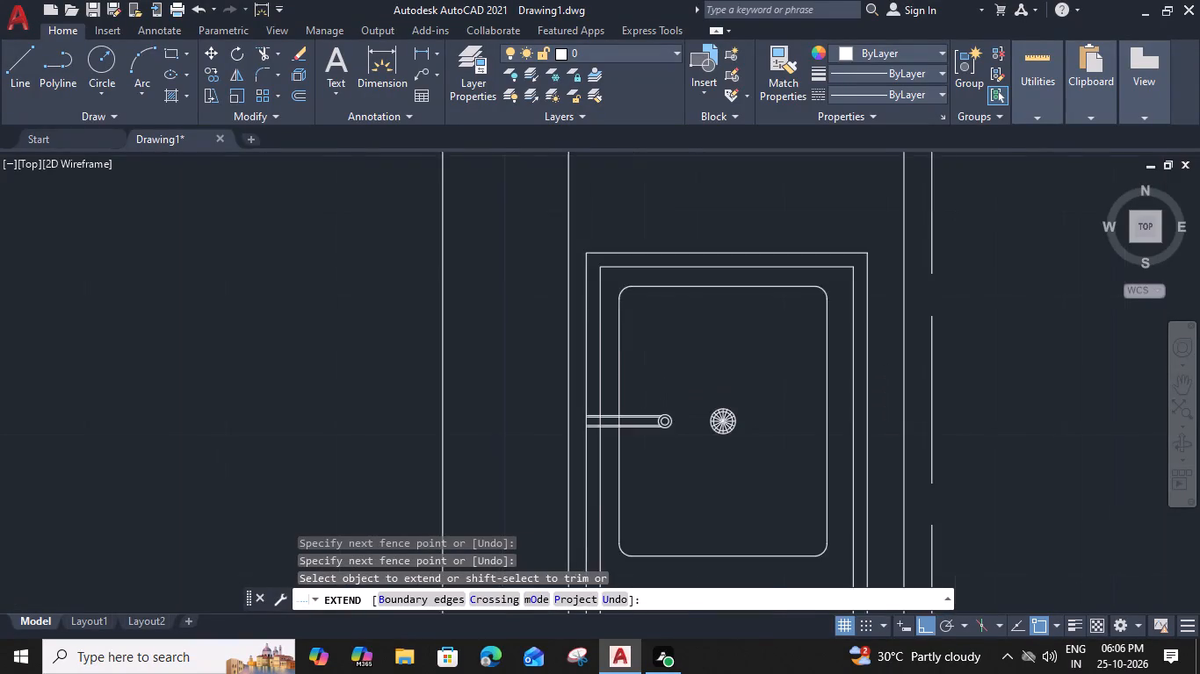
scroll(635, 439, up, 3)
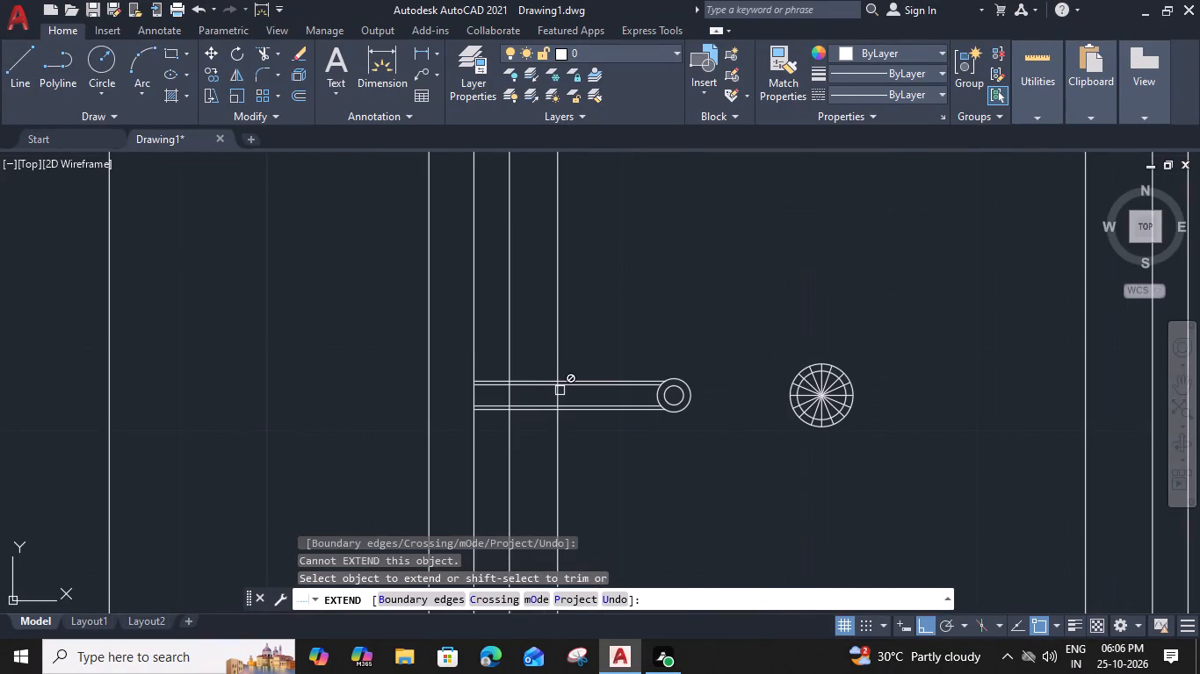
shift+click(560, 391)
shift+click(511, 395)
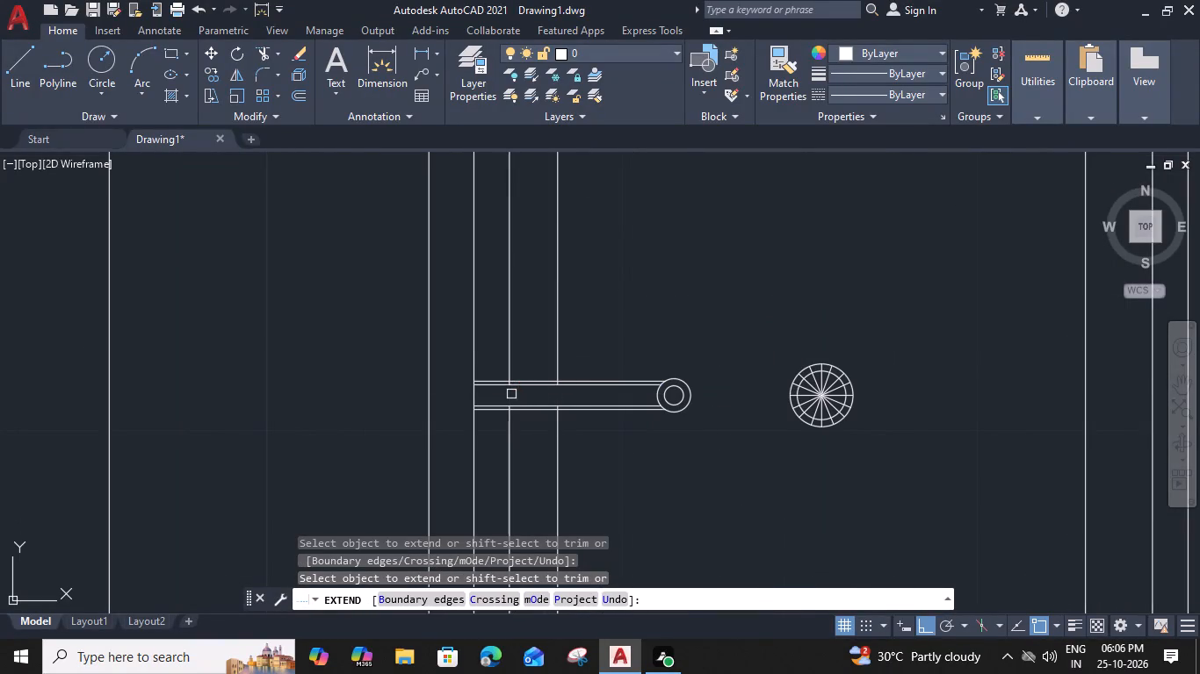
scroll(510, 389, up, 4)
shift+click(496, 357)
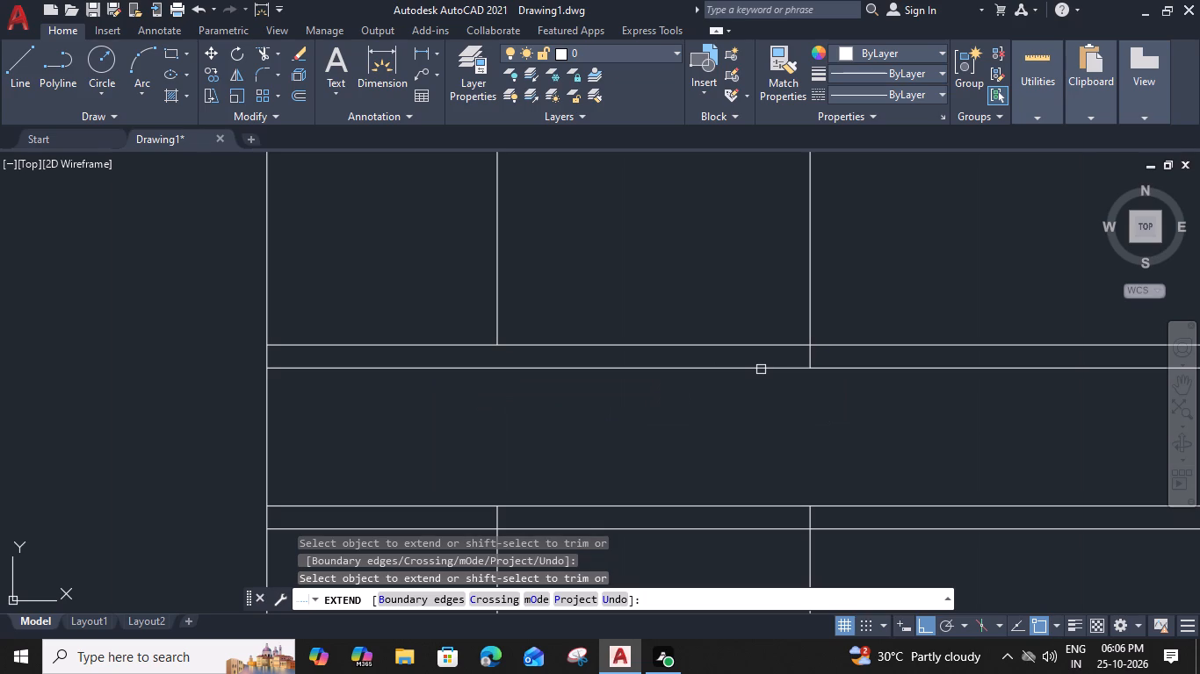
shift+click(809, 355)
shift+click(812, 522)
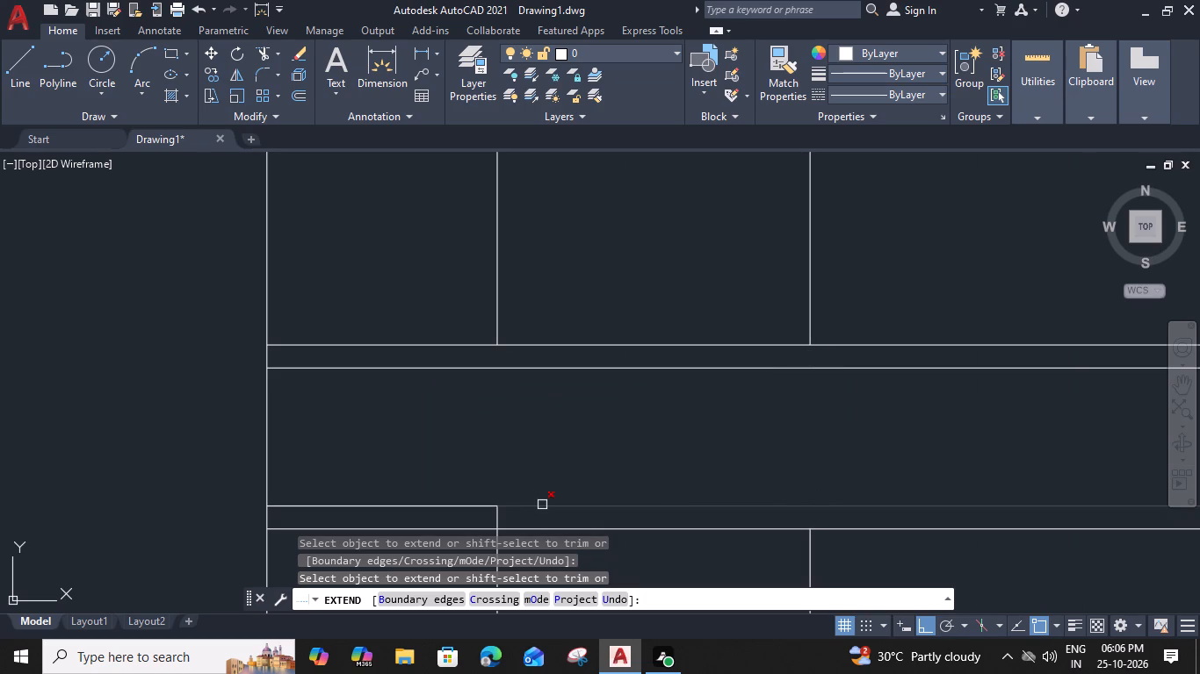
shift+click(493, 515)
key(Escape)
scroll(536, 489, down, 3)
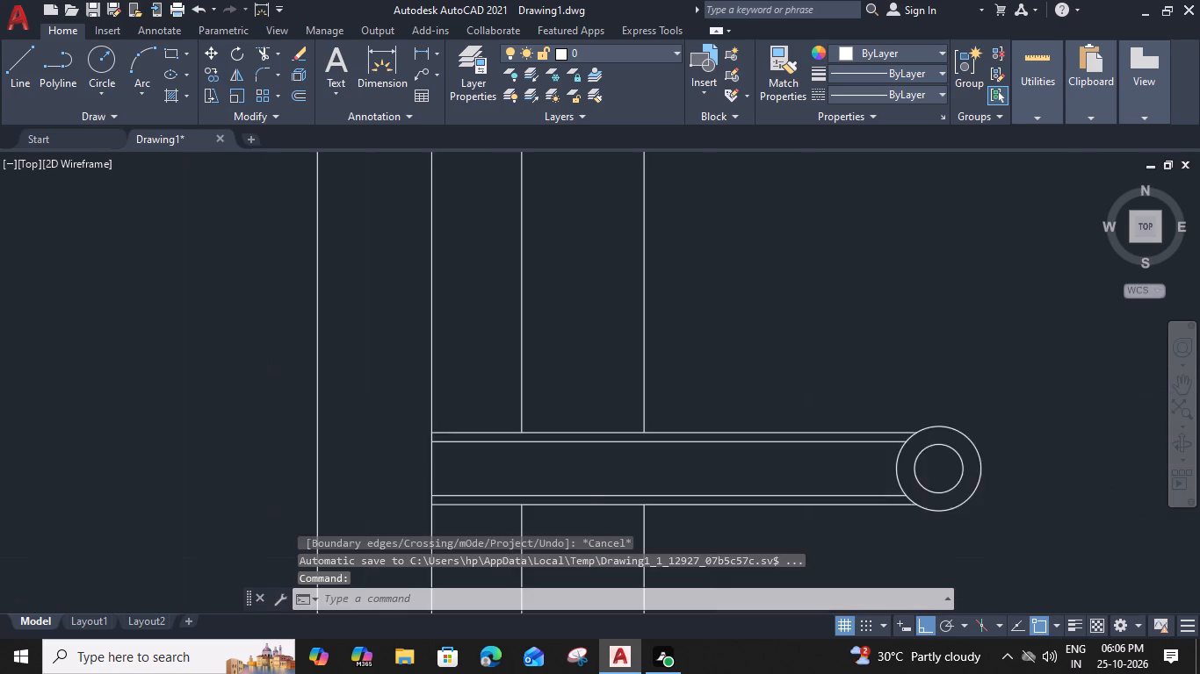
Draw a horizontal line across the sink's inner rim from its left side's midpoint, just below the bowl.
middle_drag(704, 494, 538, 402)
scroll(538, 403, down, 2)
middle_drag(629, 484, 625, 379)
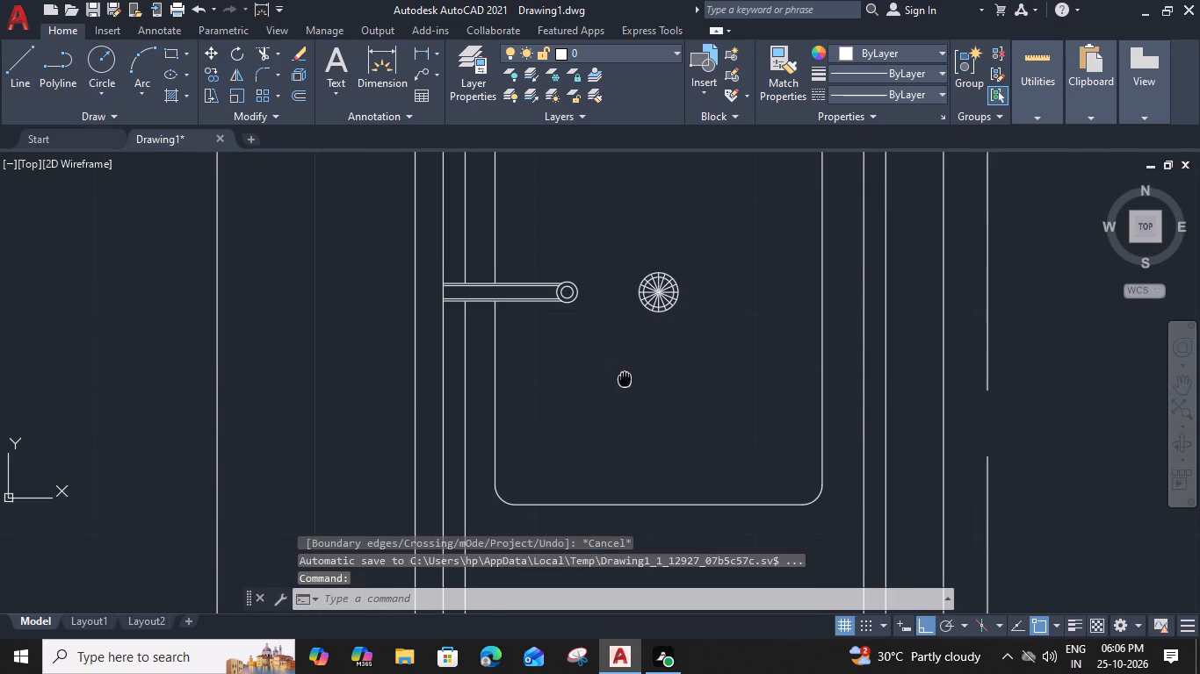
scroll(625, 383, down, 2)
middle_drag(629, 426, 634, 385)
key(l)
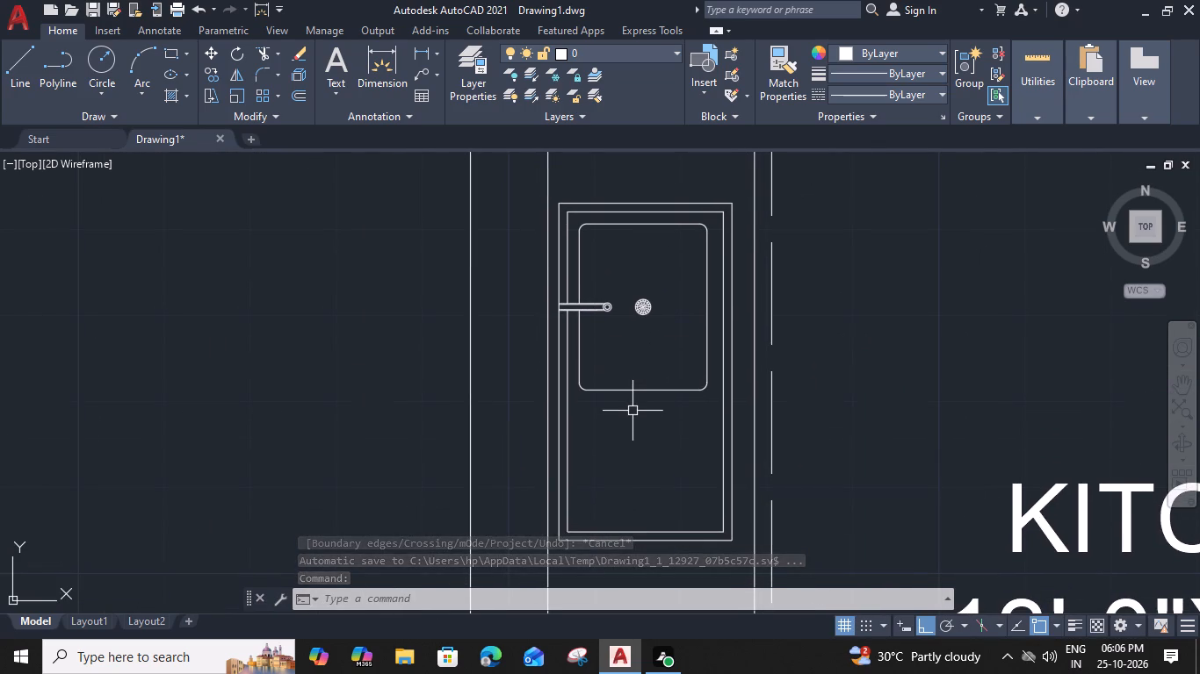
key(space)
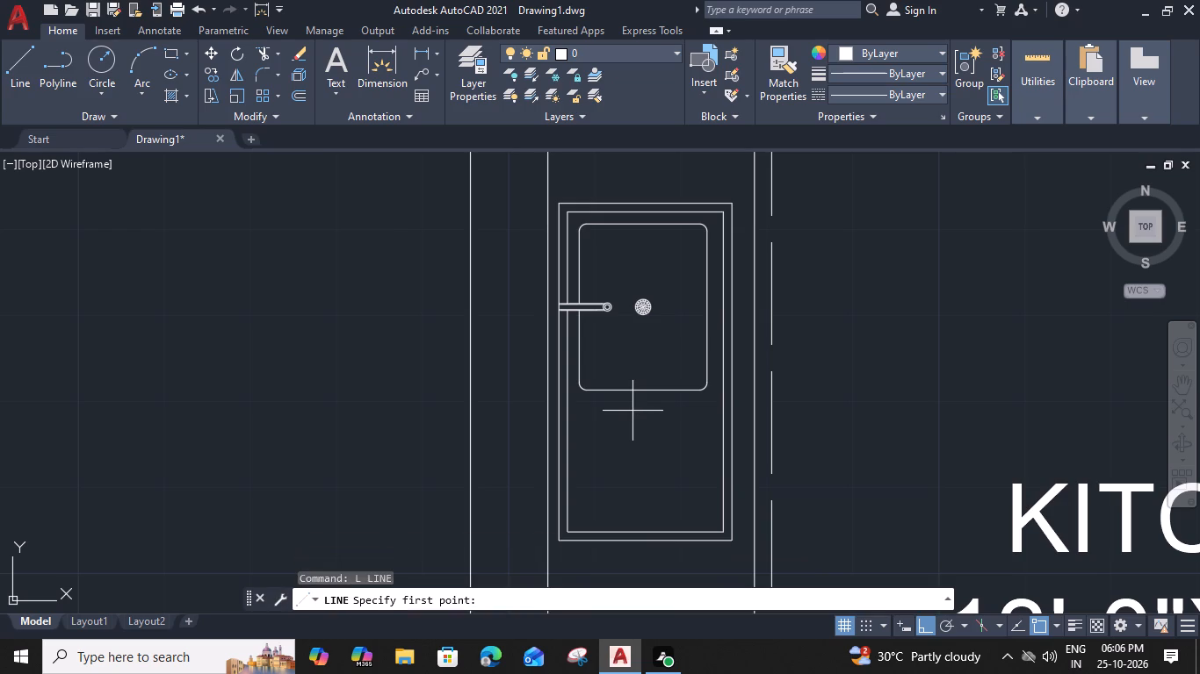
click(569, 402)
click(727, 406)
key(space)
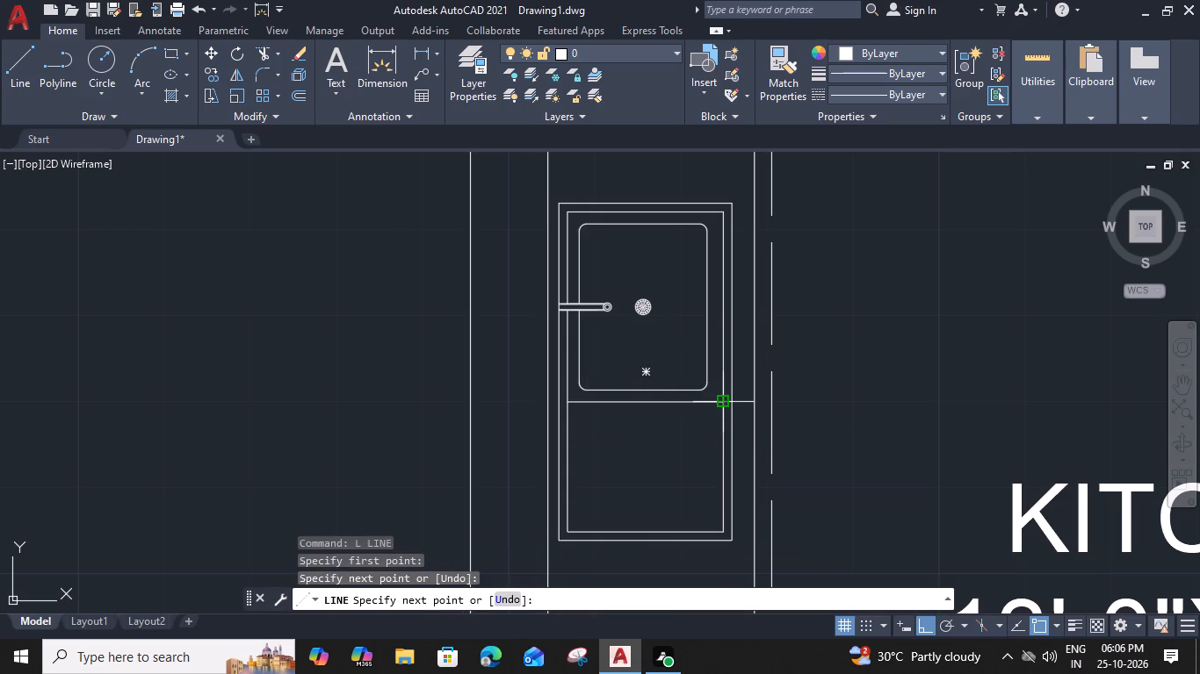
Draw two crossing diagonals between opposite corners of the drainboard rectangle below the bowl.
key(space)
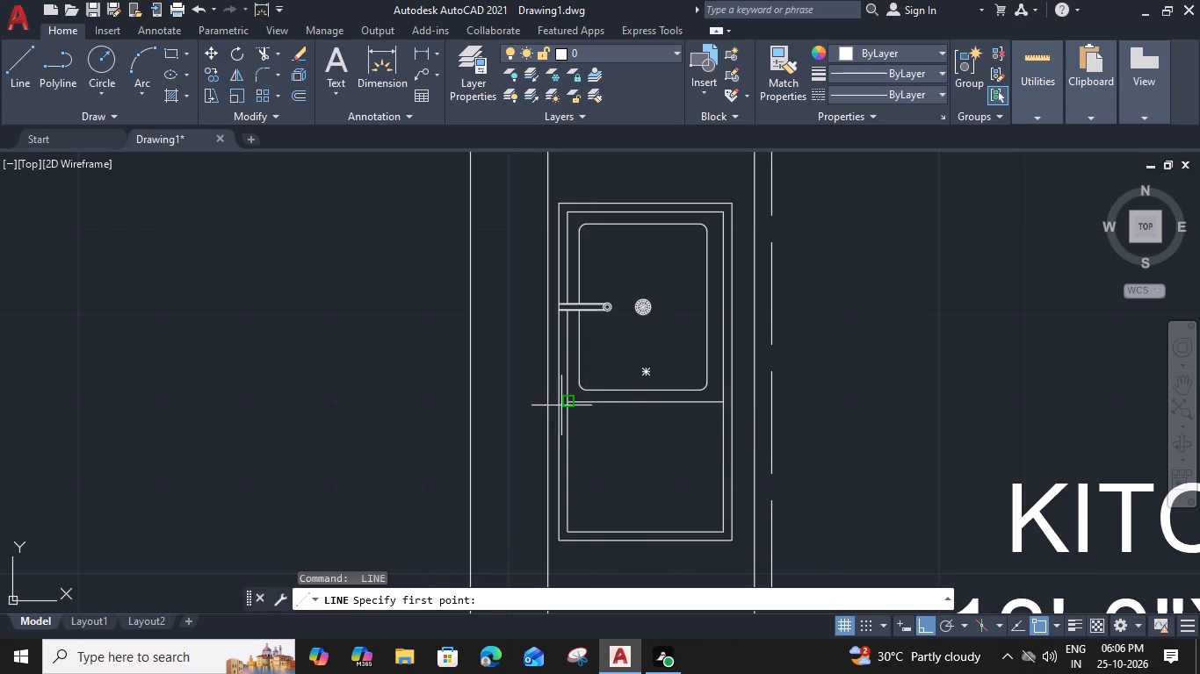
click(573, 408)
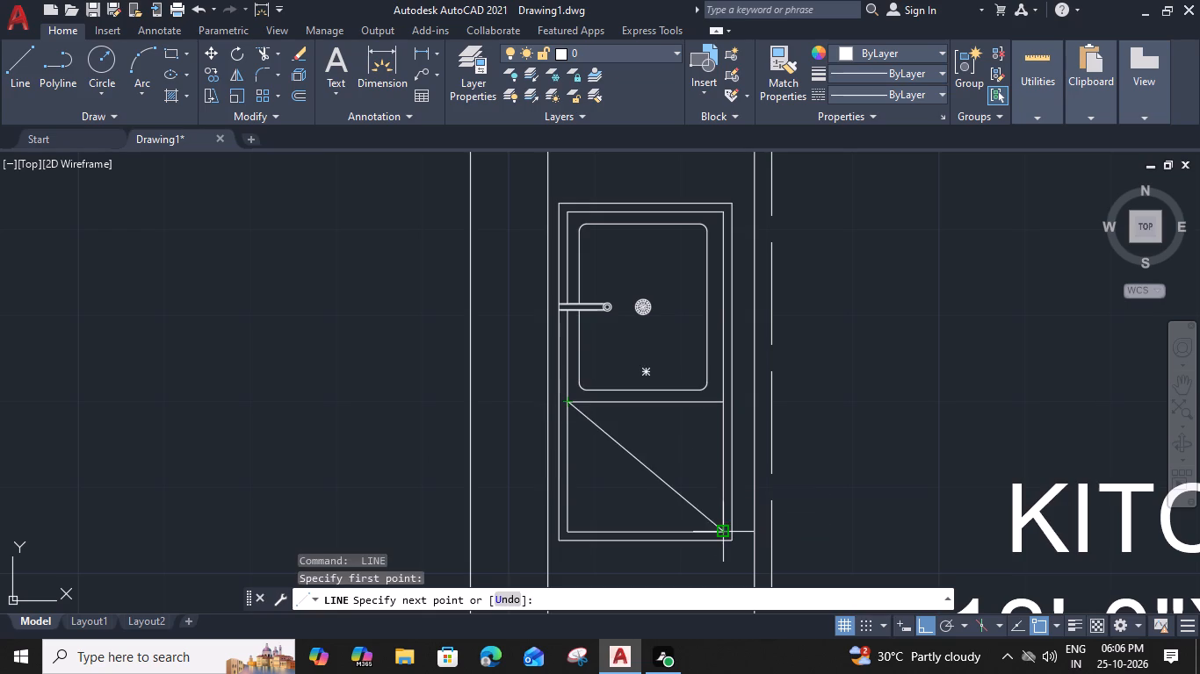
click(722, 529)
key(space)
key(space)
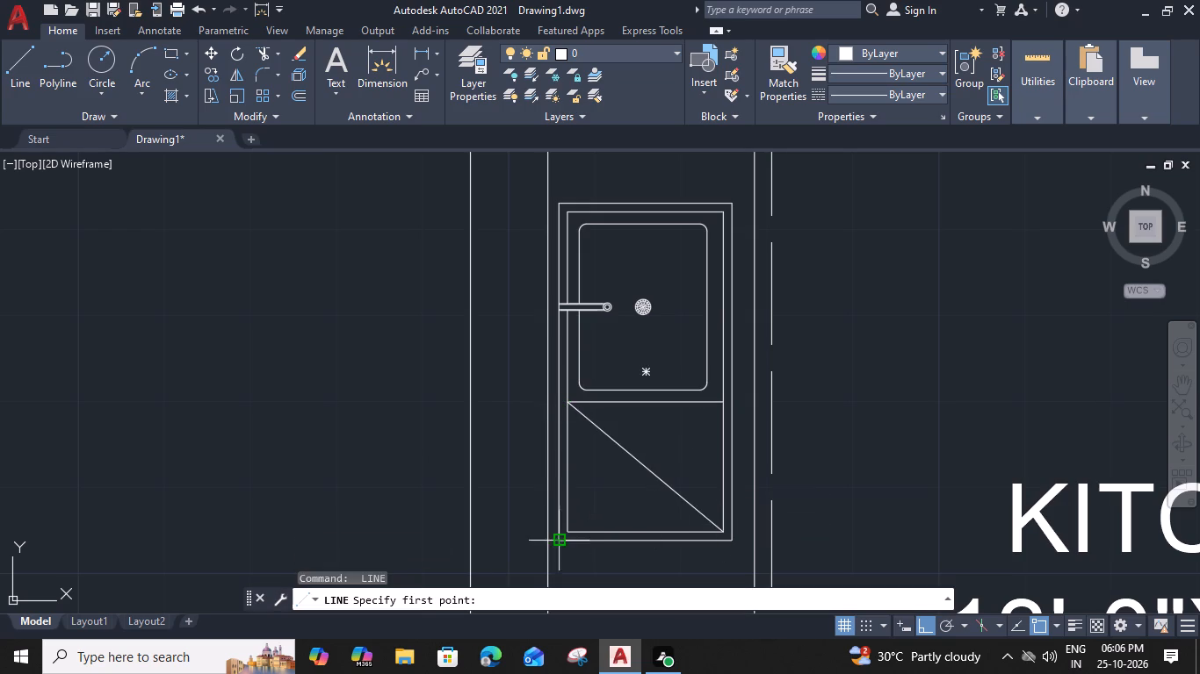
click(568, 531)
click(726, 405)
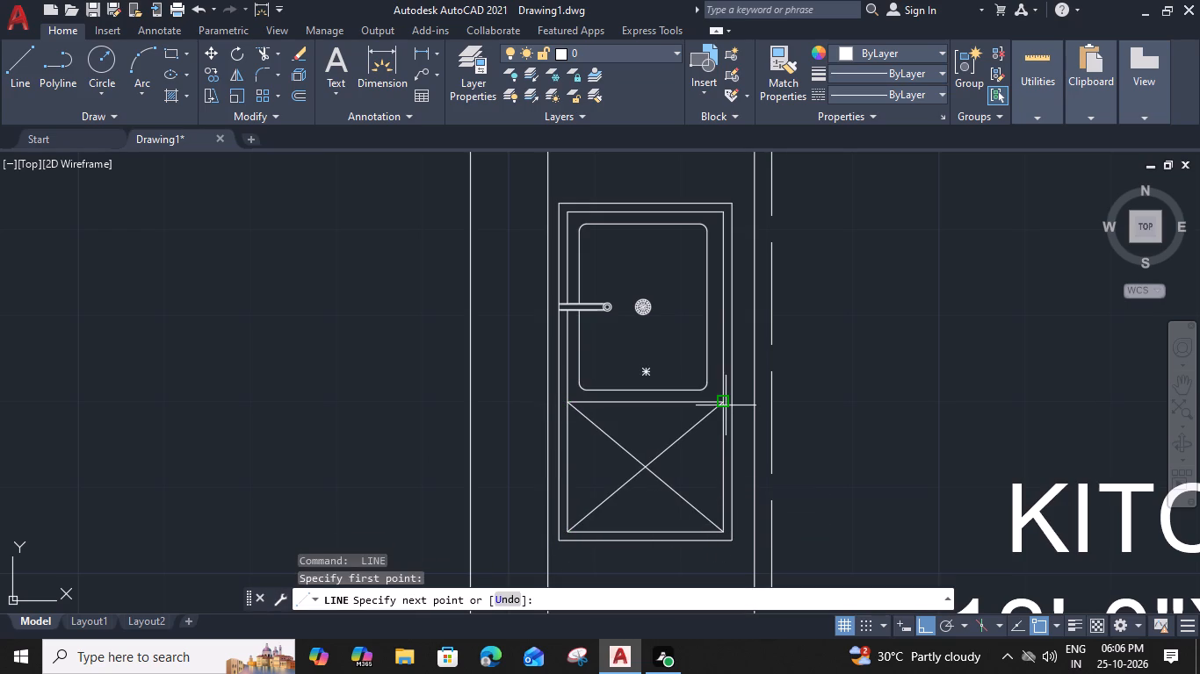
key(space)
Draw a vertical centre line through the drainboard, from its top edge's midpoint to its bottom edge.
key(space)
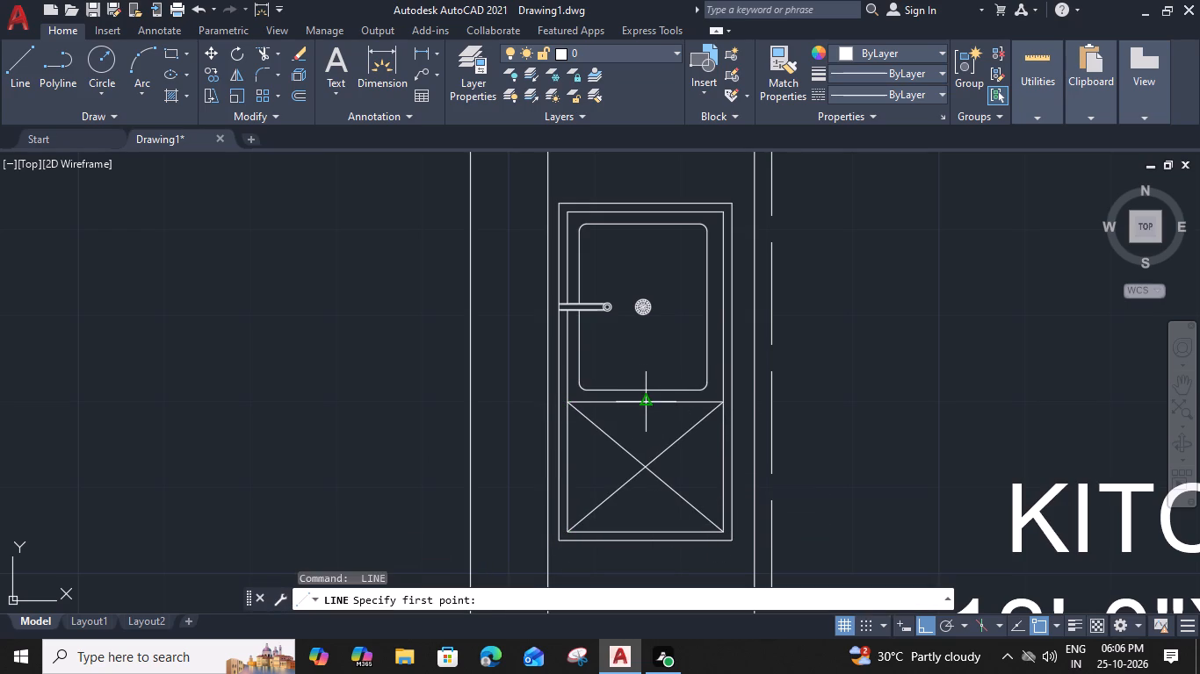
click(646, 405)
click(642, 535)
key(space)
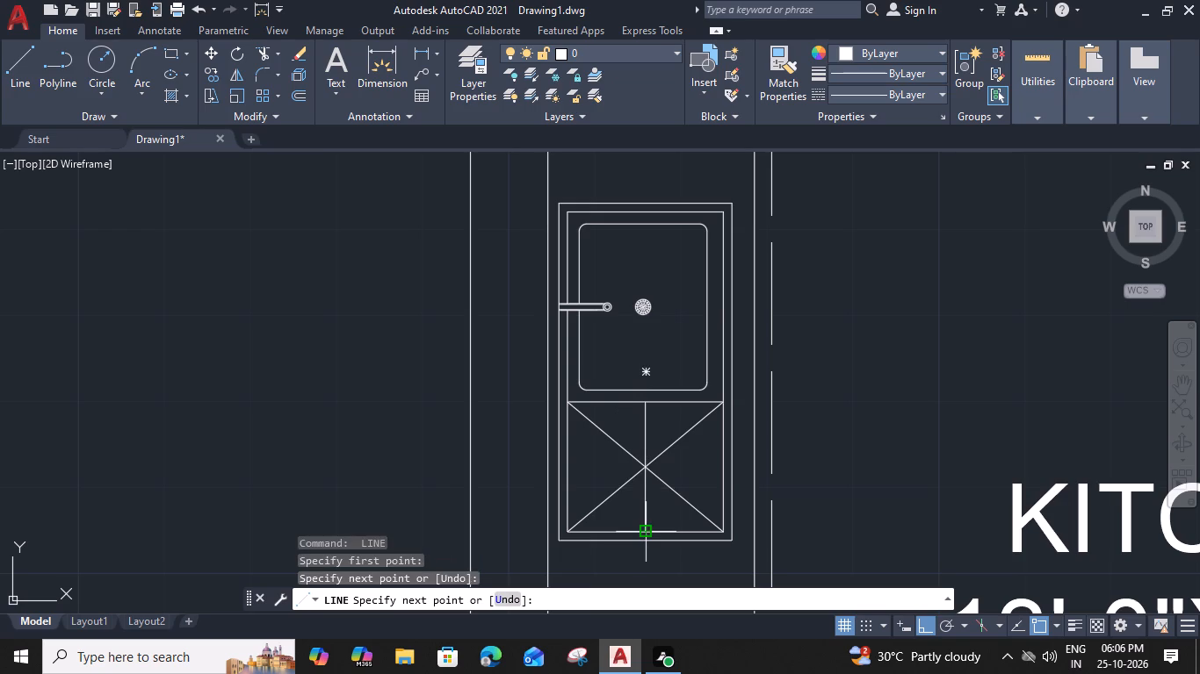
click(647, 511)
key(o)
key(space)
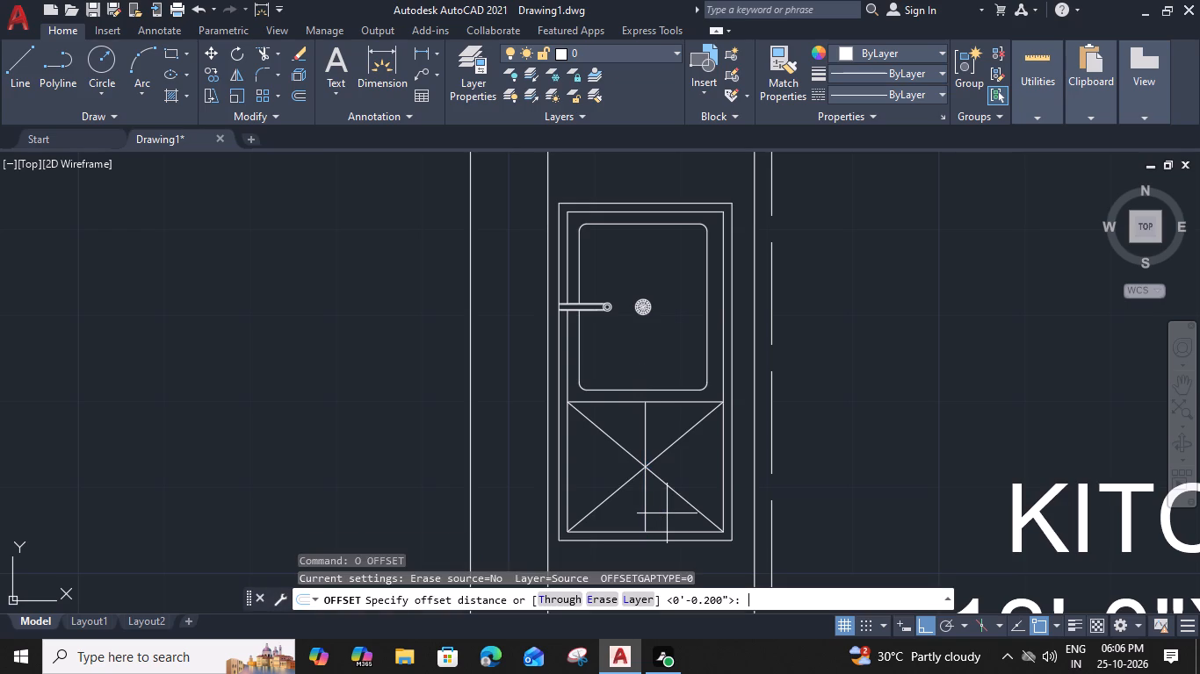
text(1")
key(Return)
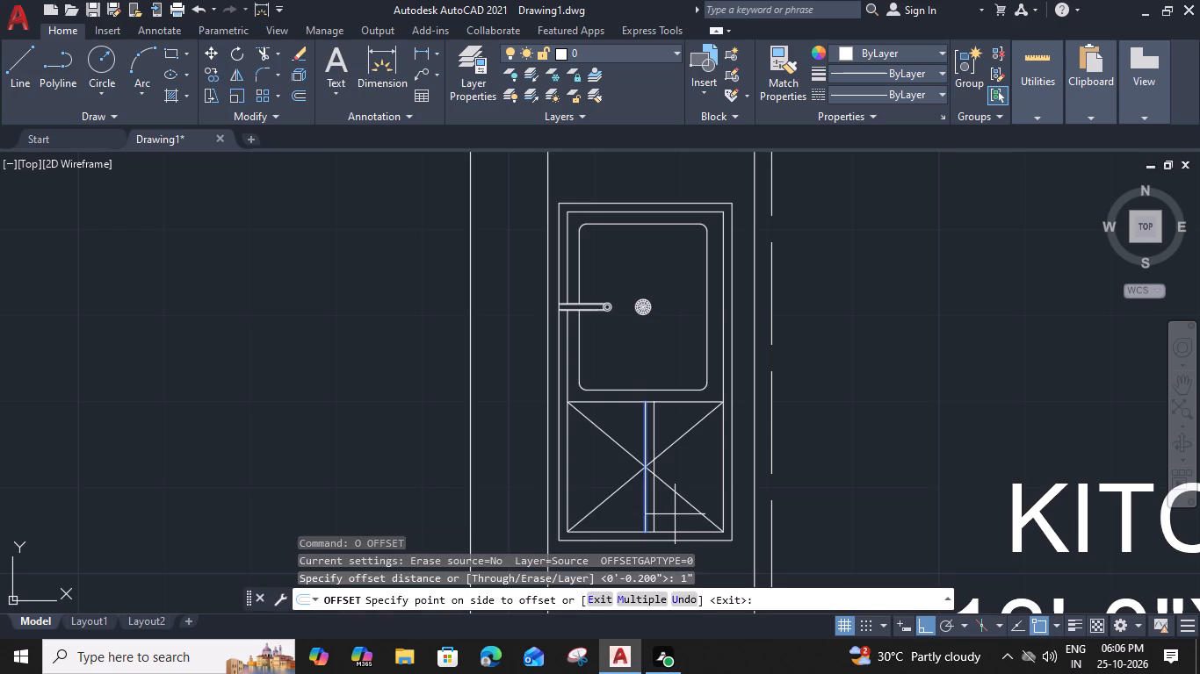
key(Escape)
Offset the drainboard's vertical centre line at 2" spacing to make two lines on each side.
click(646, 503)
text(O 2")
key(Return)
click(701, 515)
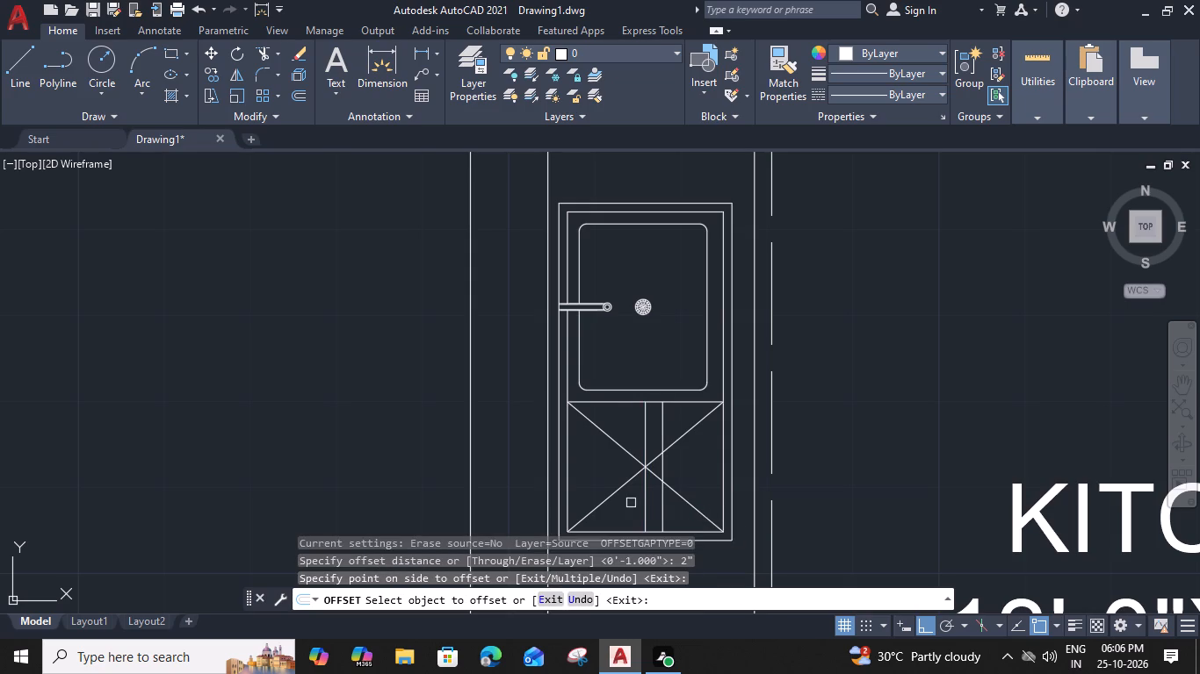
click(645, 504)
click(609, 501)
click(623, 501)
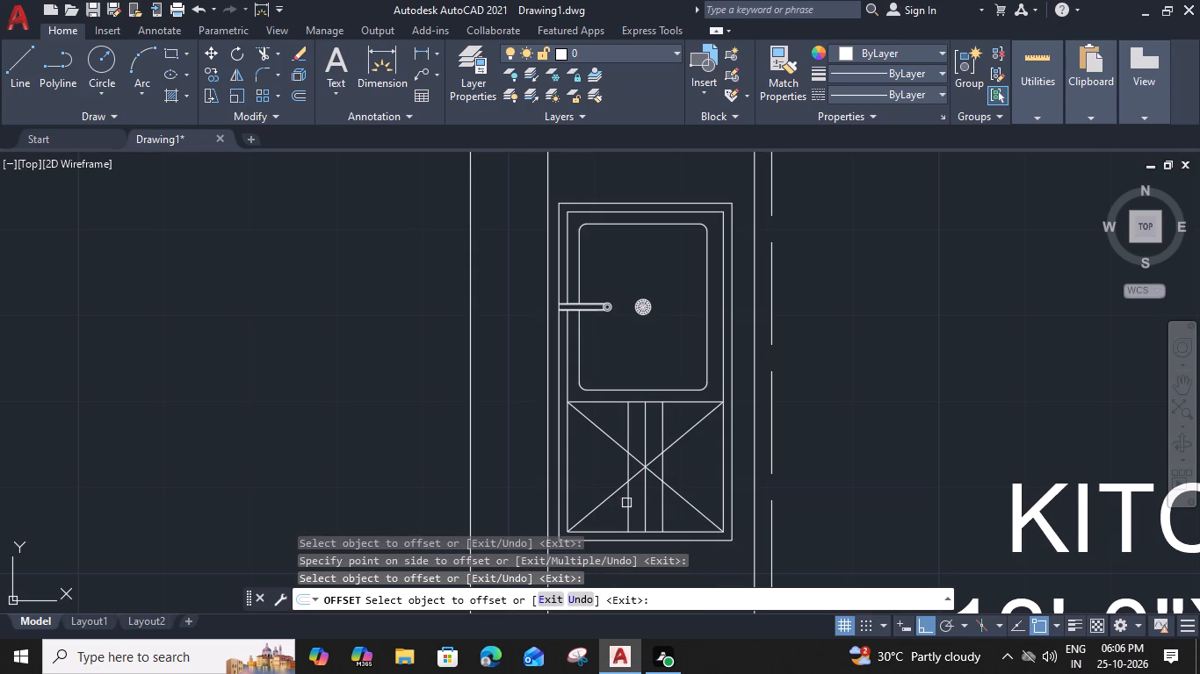
click(626, 504)
click(610, 505)
click(661, 504)
click(684, 512)
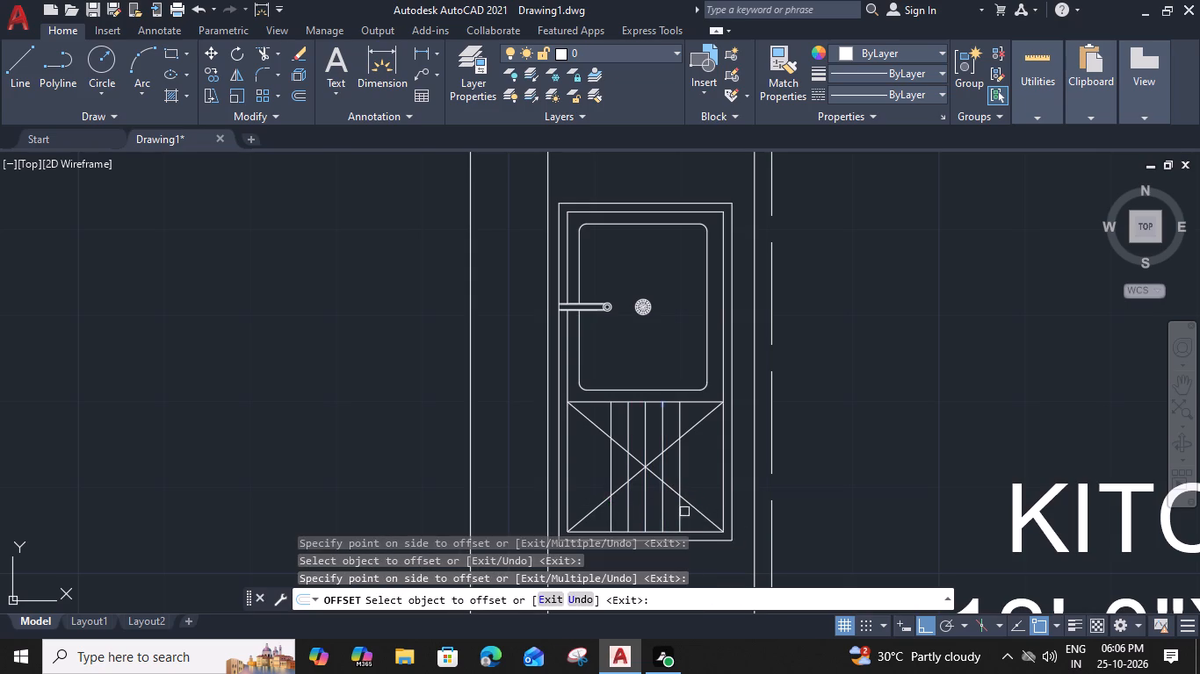
Offset the outermost drainboard lines outward at 2" spacing, adding two more lines on each side.
click(611, 503)
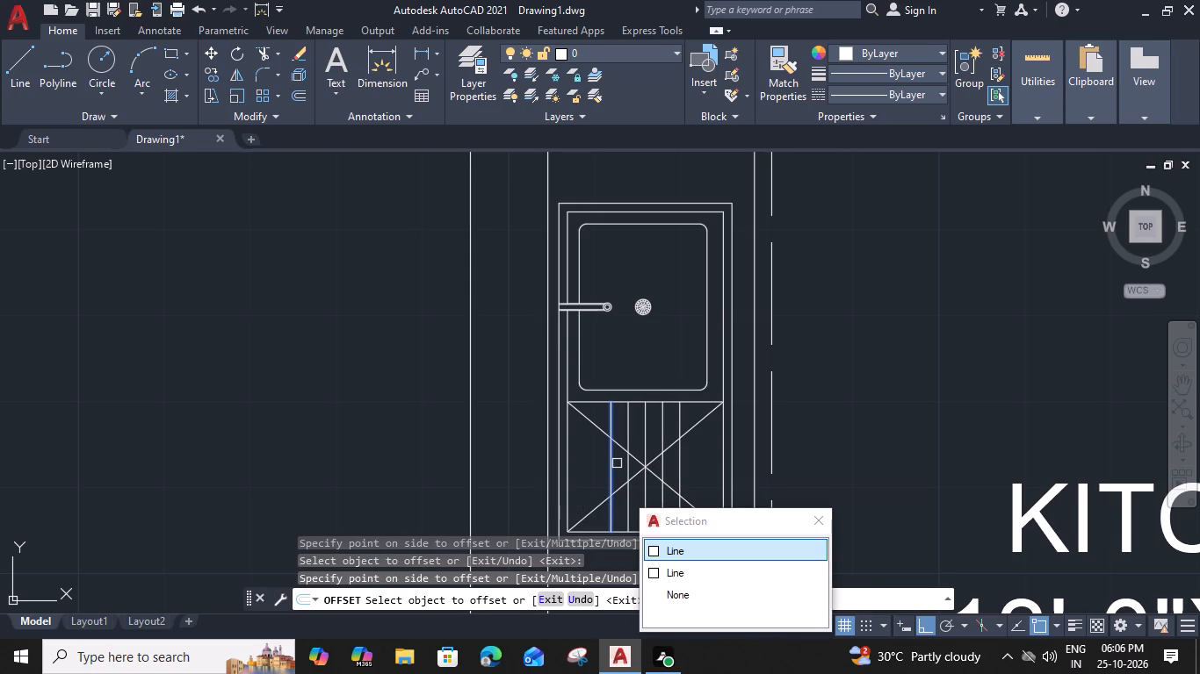
click(611, 465)
drag(611, 469, 602, 469)
click(581, 468)
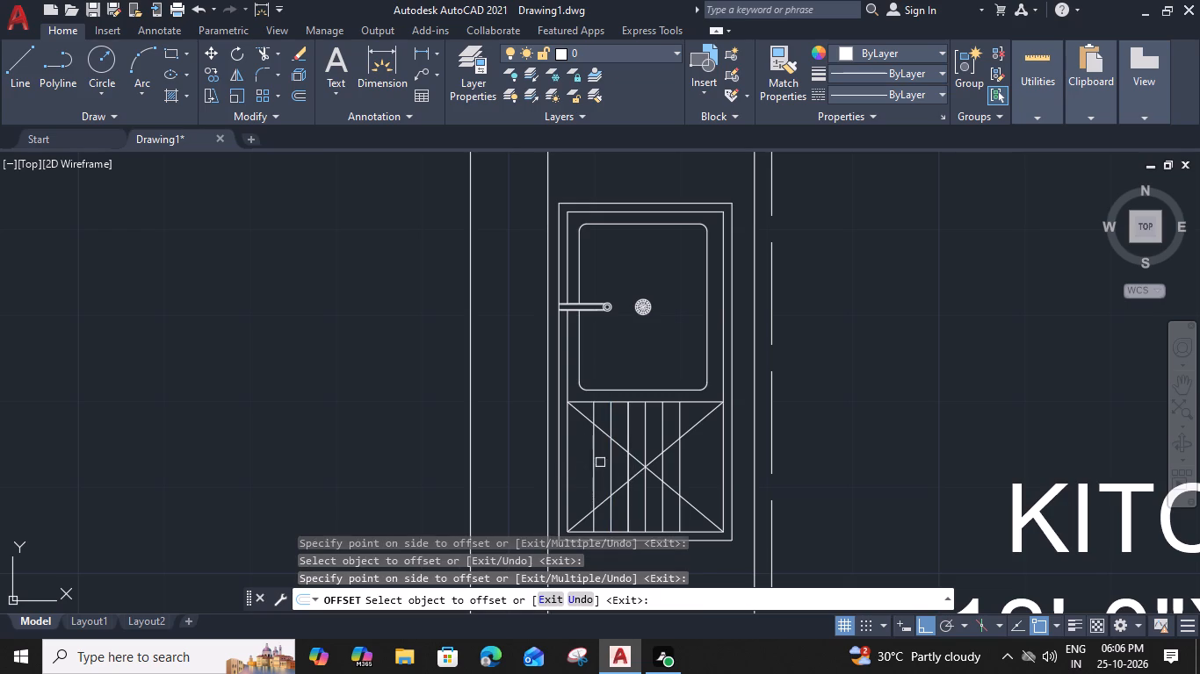
click(681, 466)
click(710, 464)
click(595, 462)
click(573, 461)
click(700, 461)
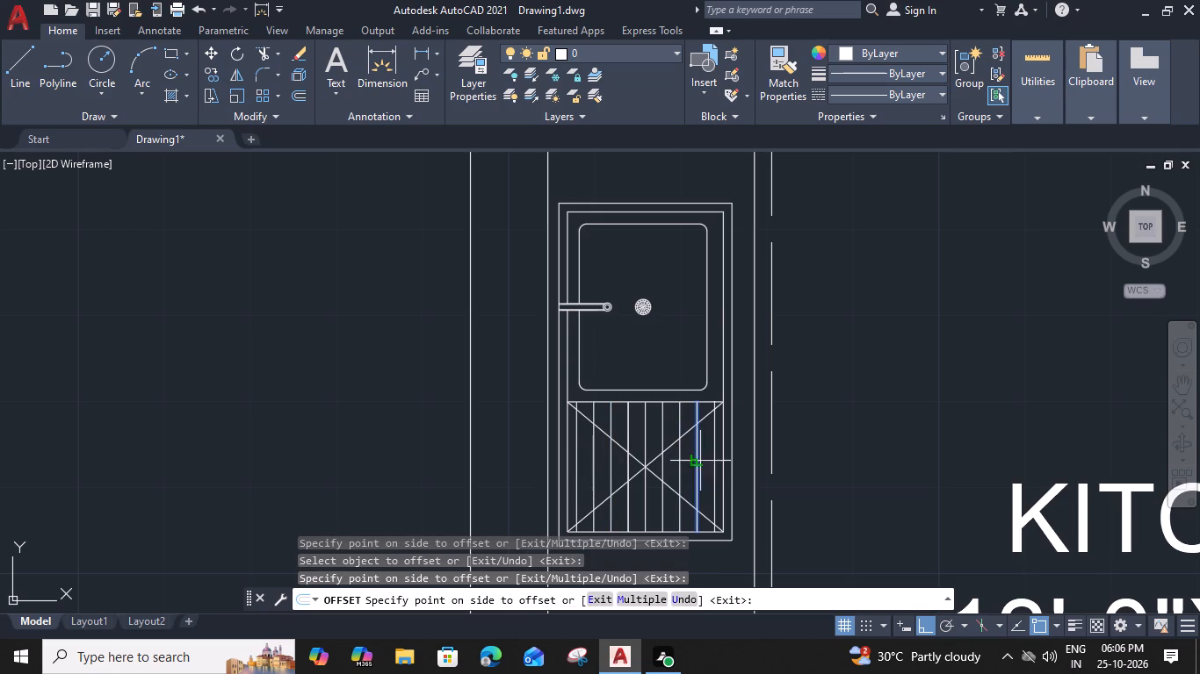
click(713, 467)
key(Escape)
Insert the "Dining Set - 36 x 72 in." block from the DesignCenter's Home - Space Planner drawing into the porch.
scroll(706, 447, down, 1)
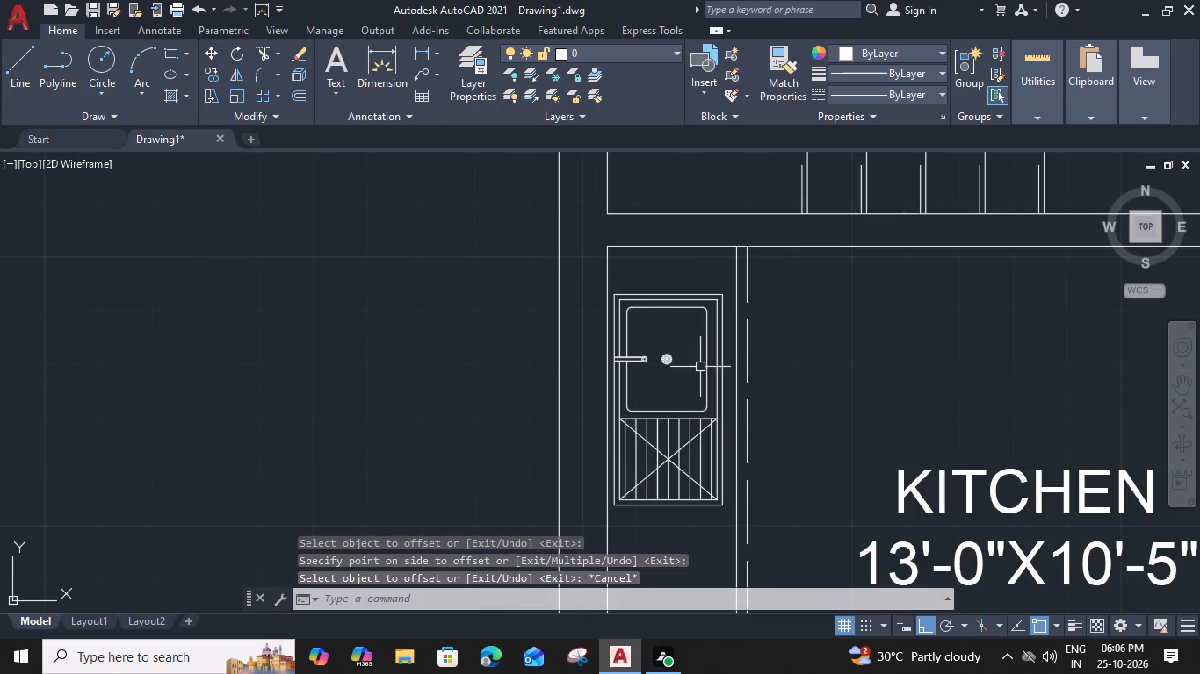
scroll(704, 366, down, 1)
middle_drag(798, 403, 543, 315)
scroll(577, 351, down, 1)
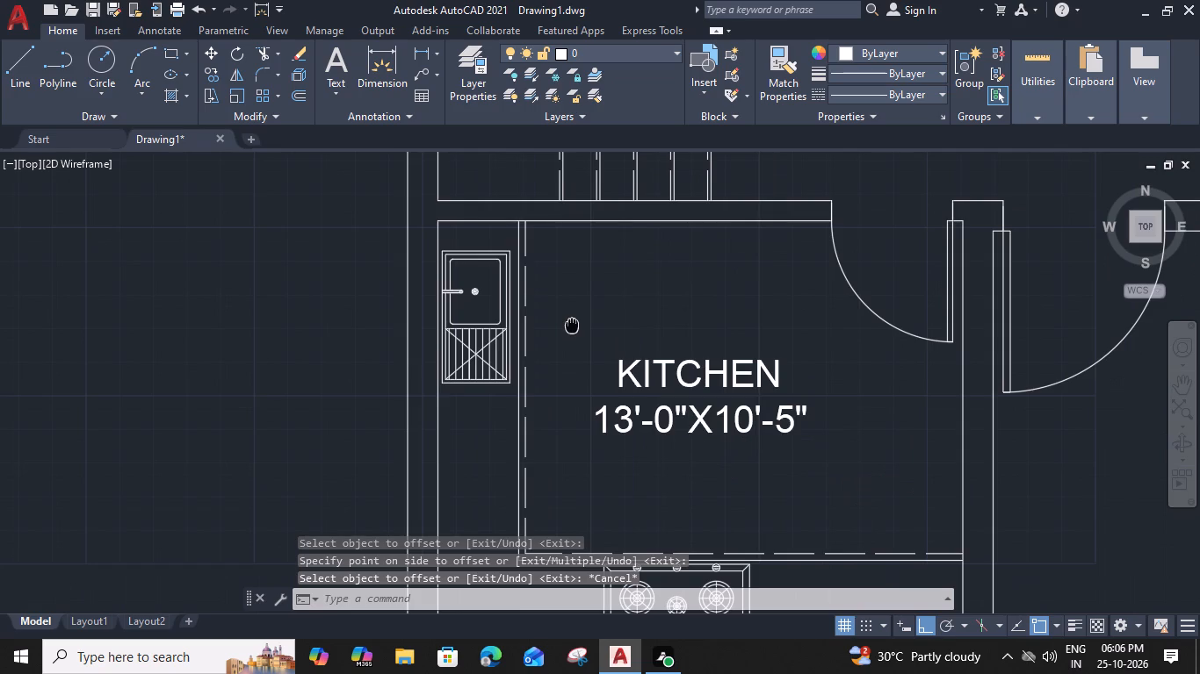
scroll(595, 442, down, 2)
middle_drag(698, 472, 632, 491)
middle_drag(656, 310, 620, 371)
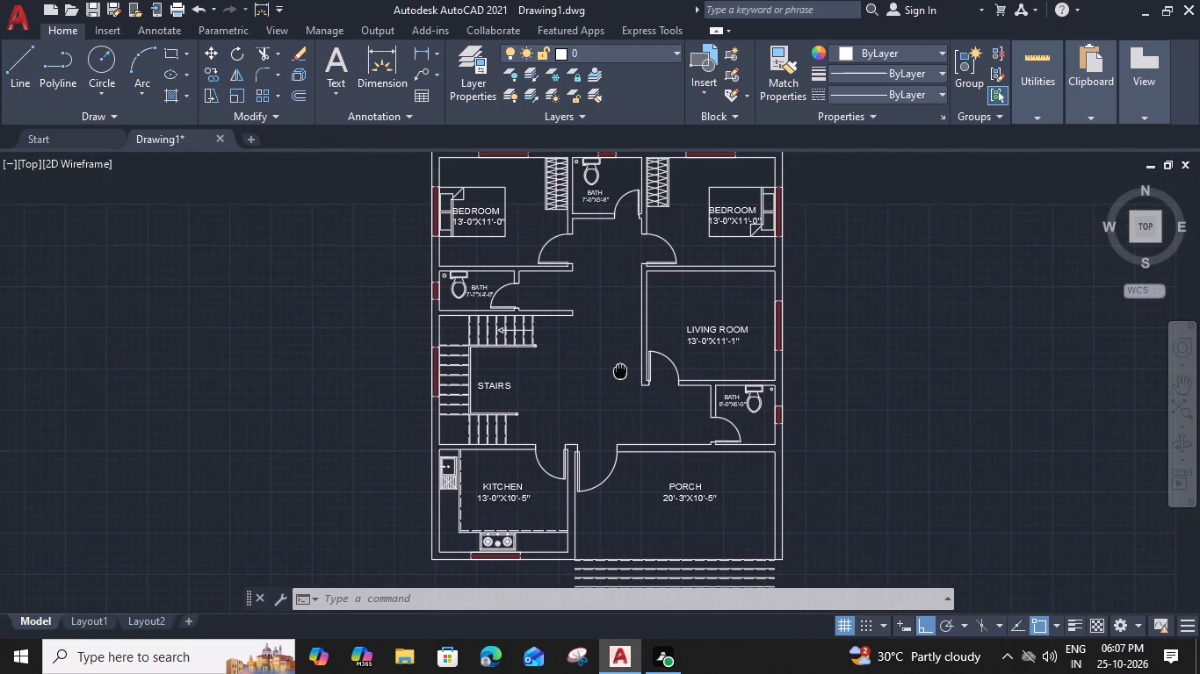
middle_drag(620, 371, 607, 386)
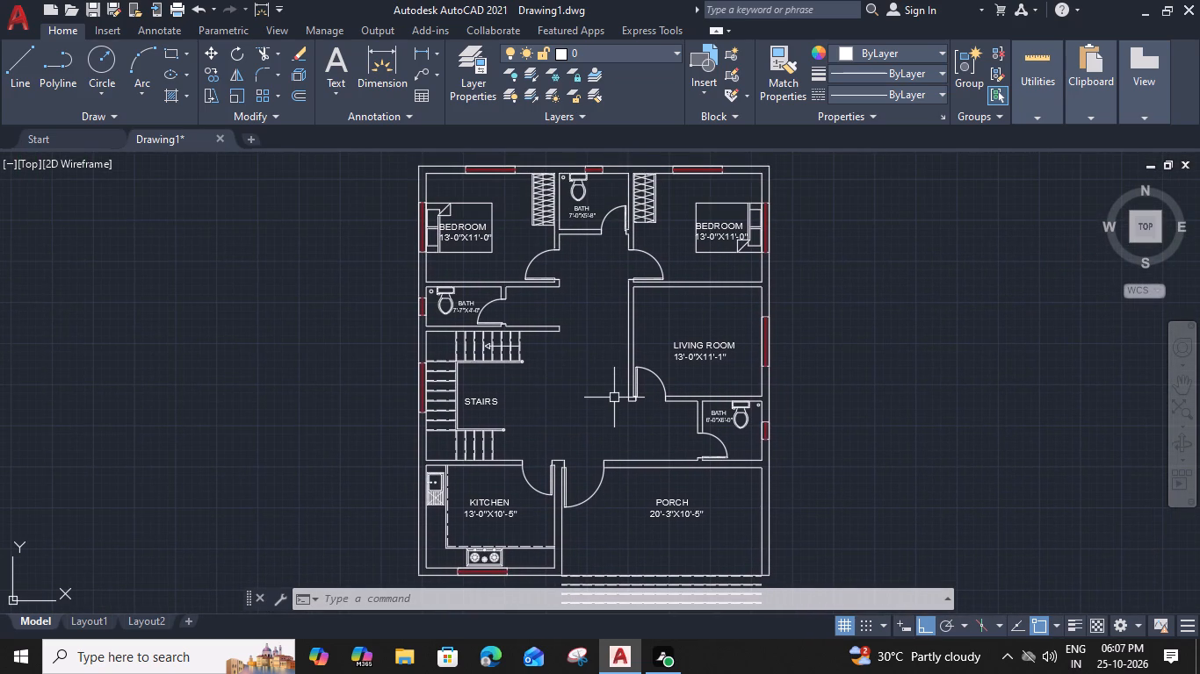
key(ctrl+2)
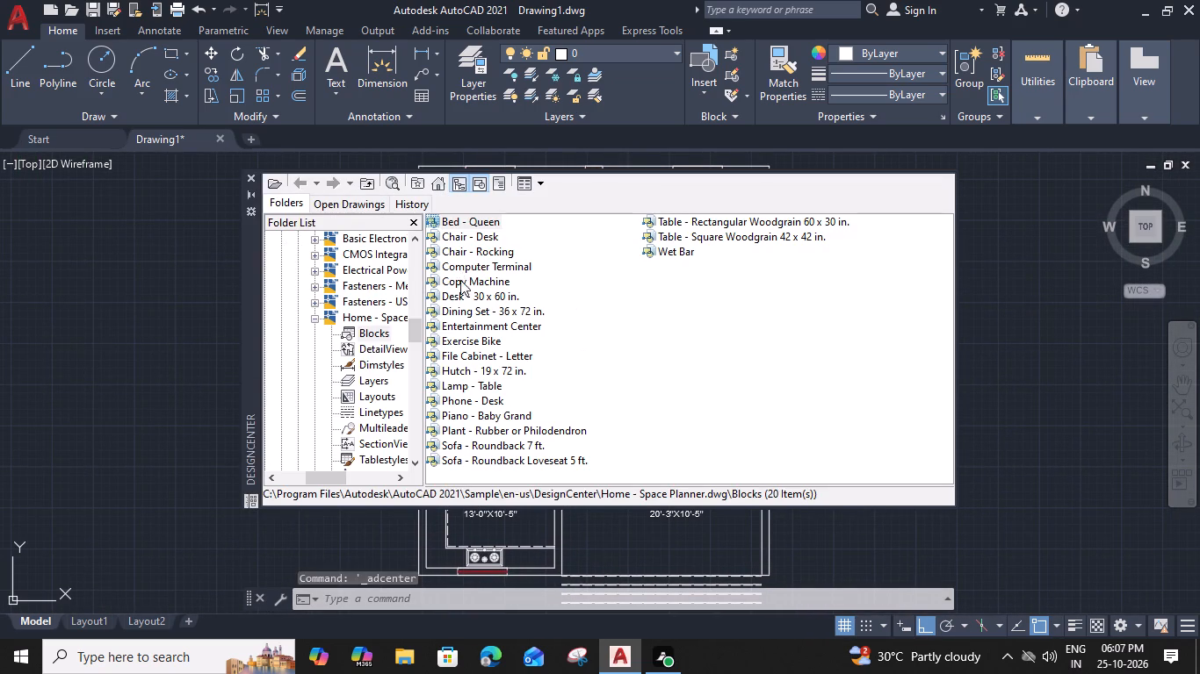
drag(470, 307, 618, 532)
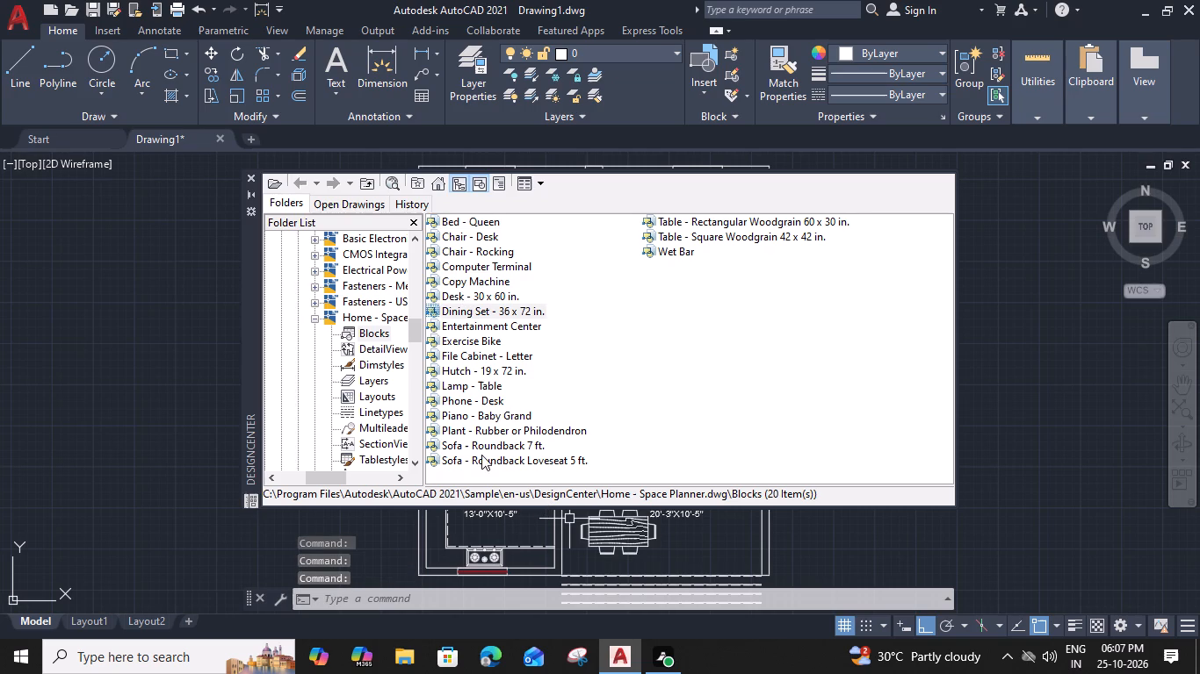
Insert the "Sofa - Roundback 7 ft." block in the porch beside the dining set and close the DesignCenter.
drag(482, 448, 709, 533)
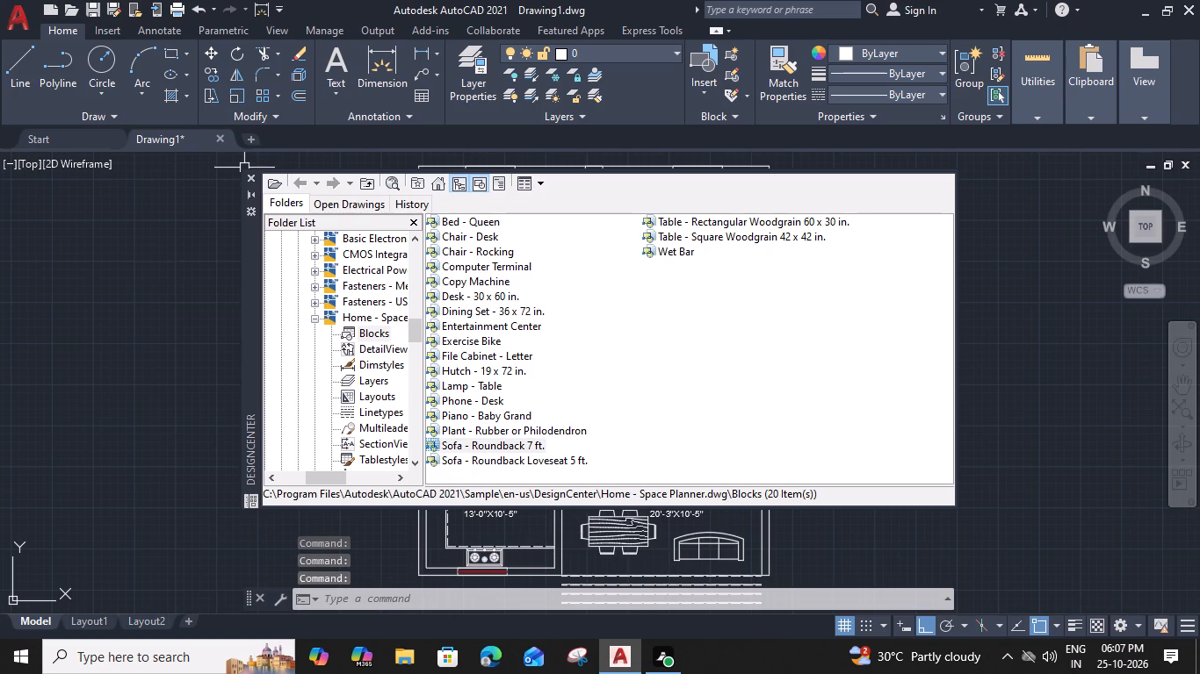
click(250, 176)
Move the roundback sofa from the porch straight up into the living room, above the room label.
click(700, 534)
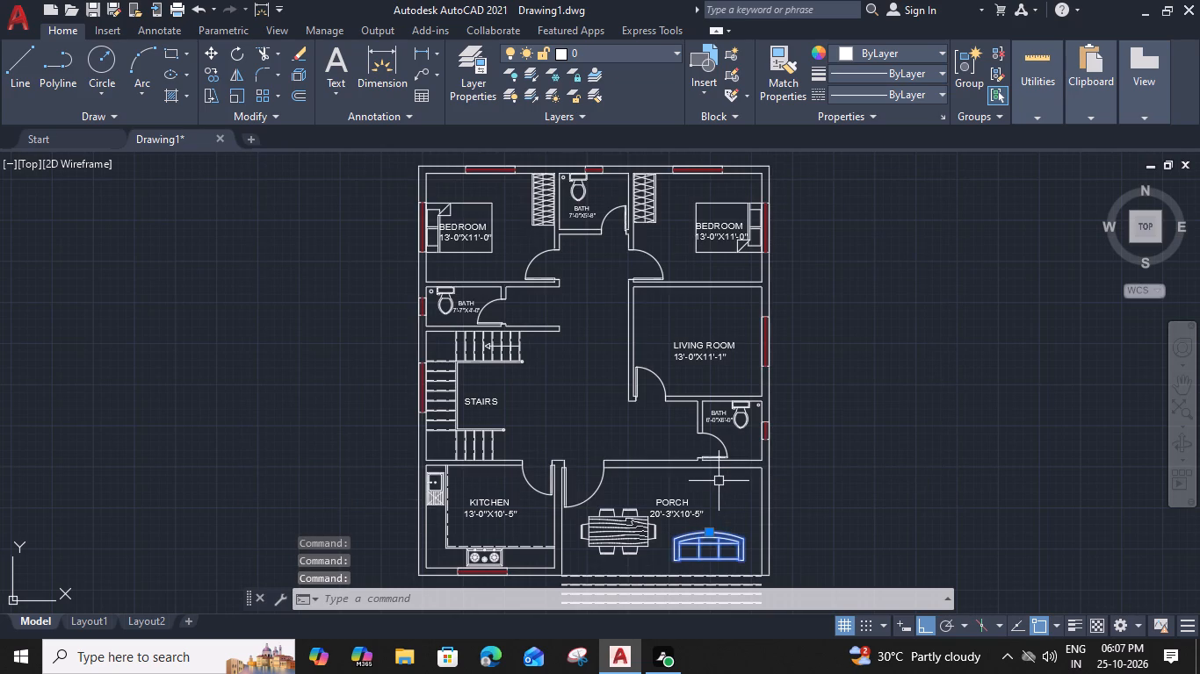
key(m)
key(space)
scroll(732, 582, up, 1)
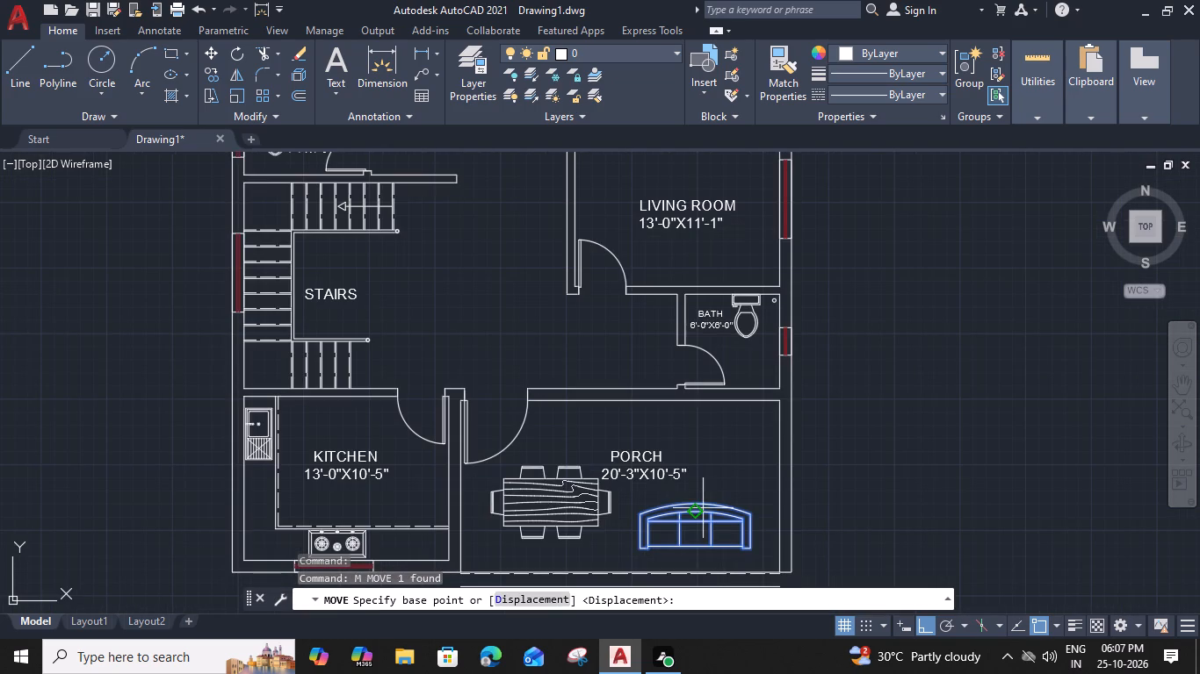
click(696, 503)
middle_drag(683, 258, 705, 411)
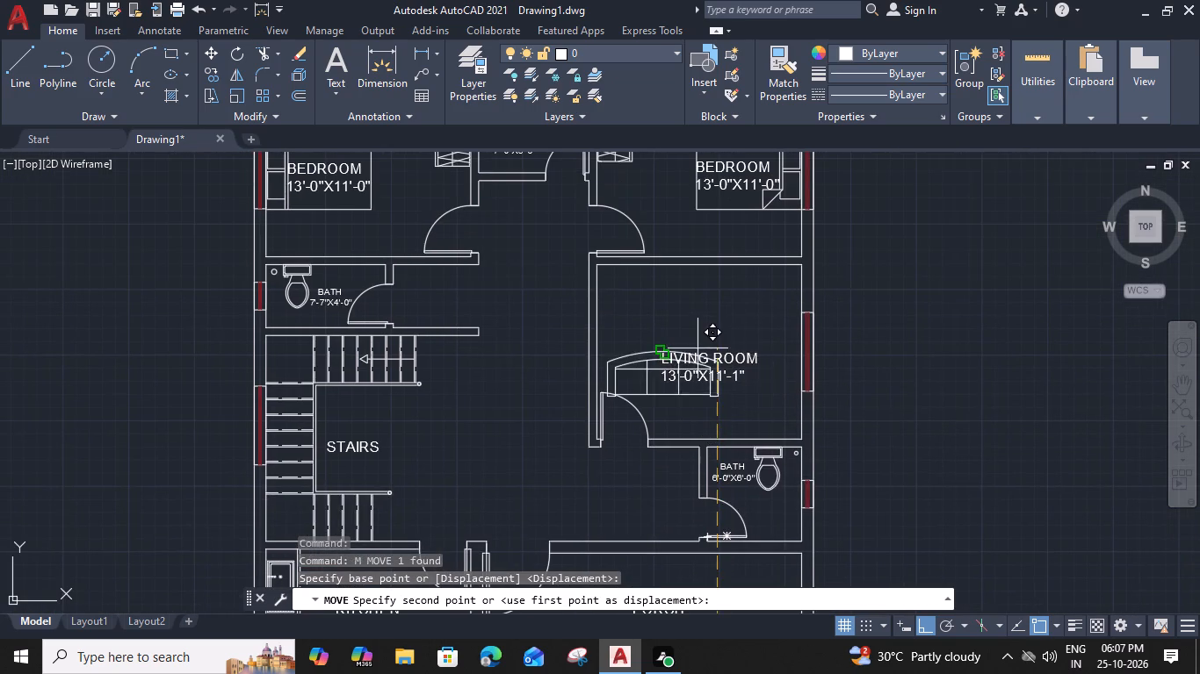
click(713, 289)
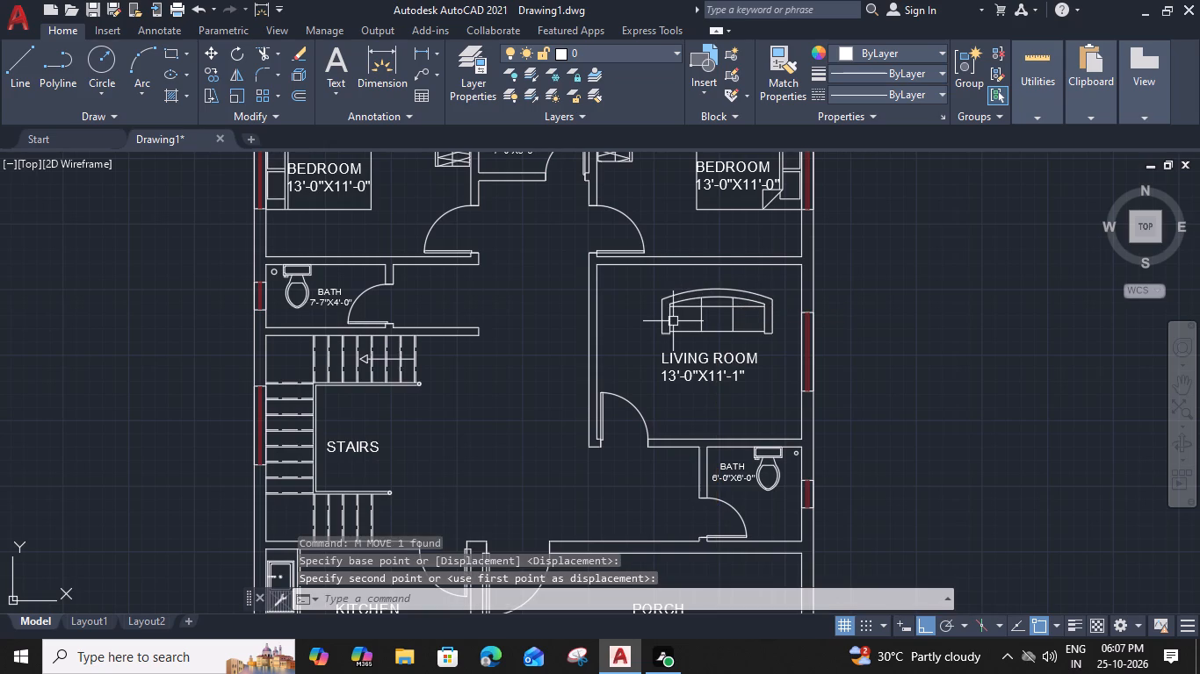
Move the sofa so the middle of its curved back touches the inner face of the living room's upper wall.
click(663, 315)
text(M)
key(space)
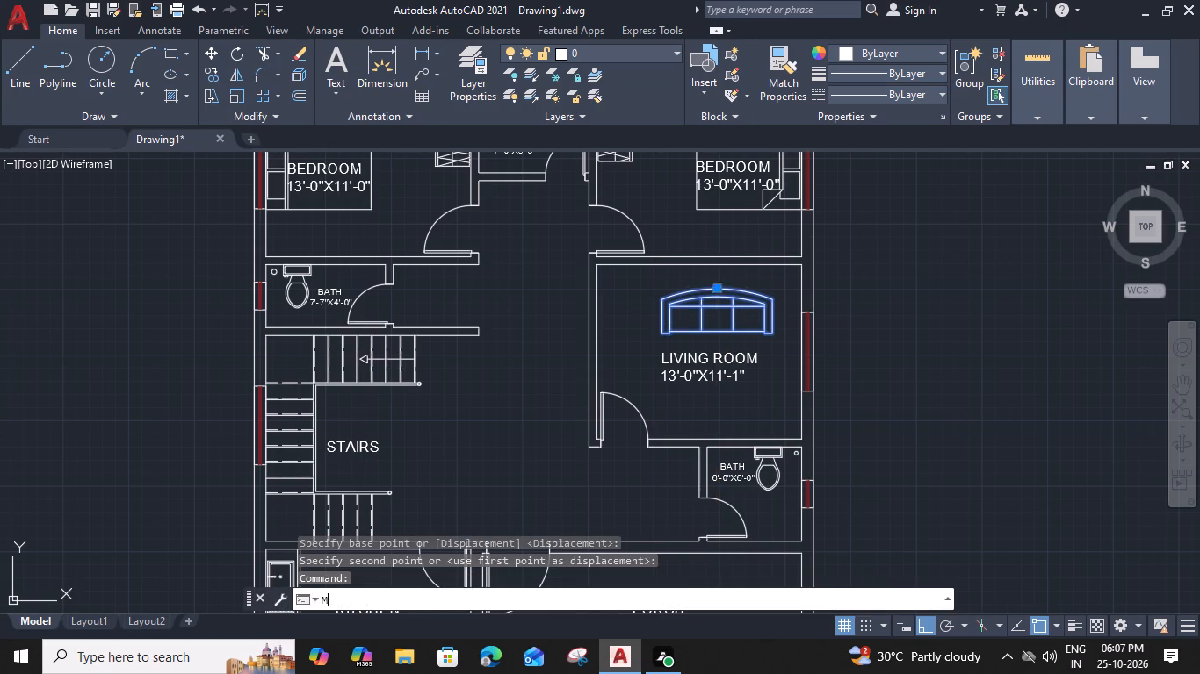
scroll(717, 284, up, 2)
click(715, 294)
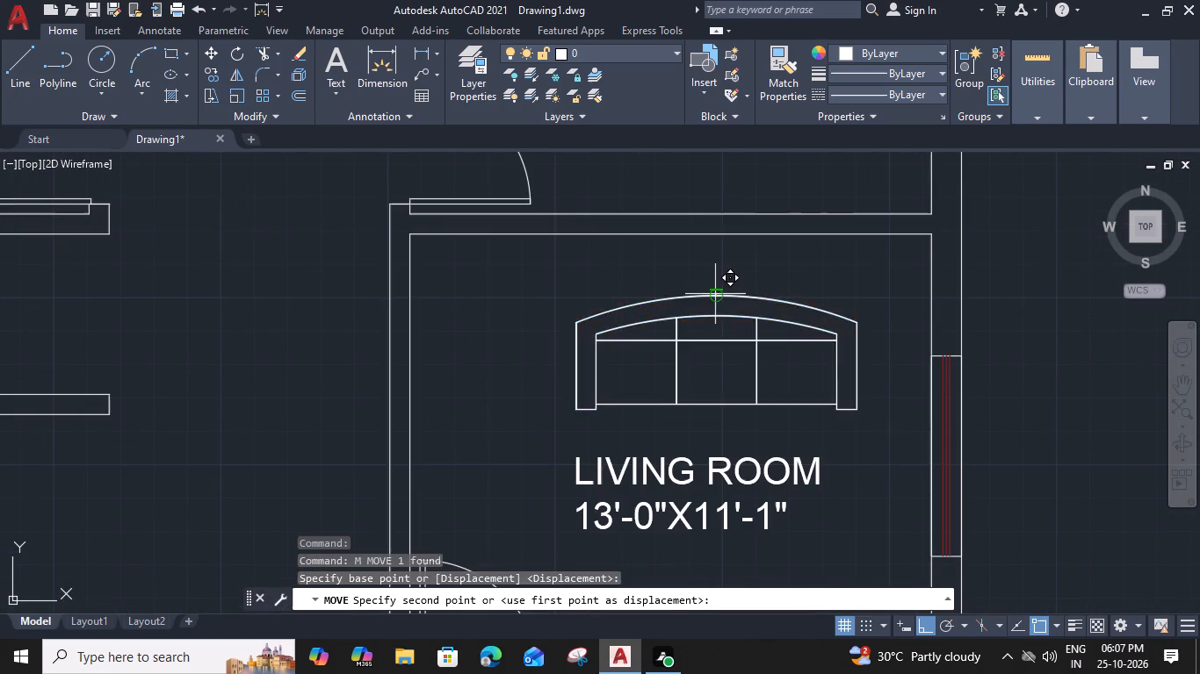
click(672, 235)
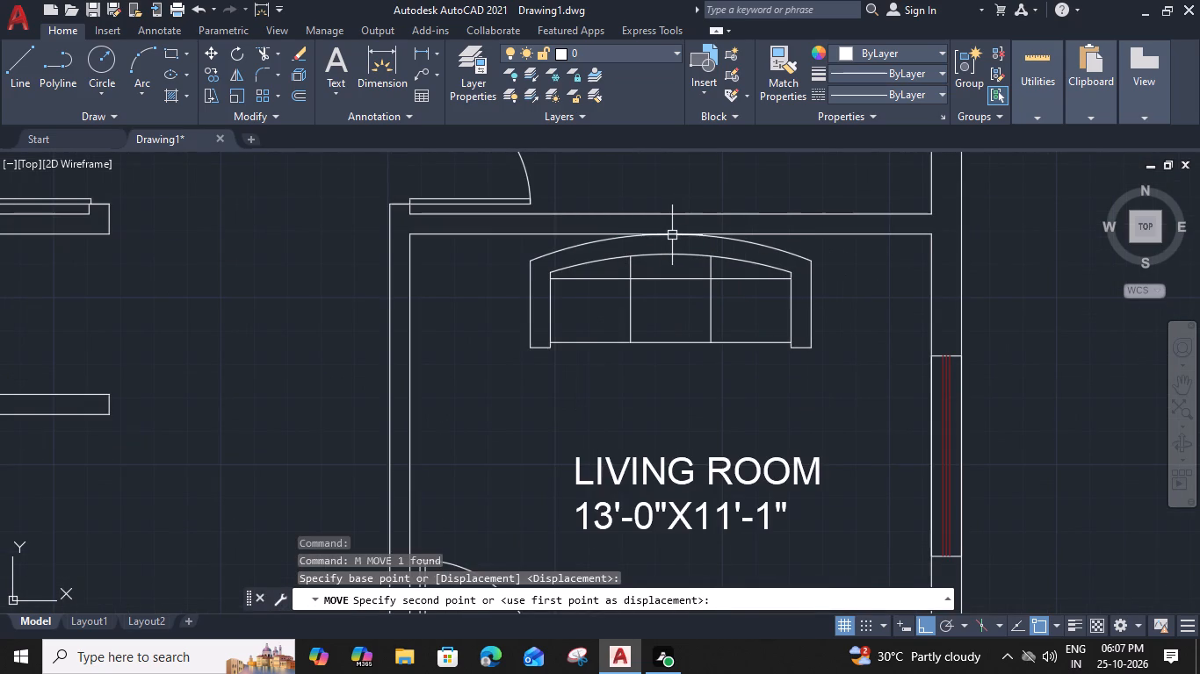
Move the dining set from the porch into the open space between the stair flights, against the inner stair line.
scroll(705, 358, down, 2)
middle_drag(694, 409, 789, 176)
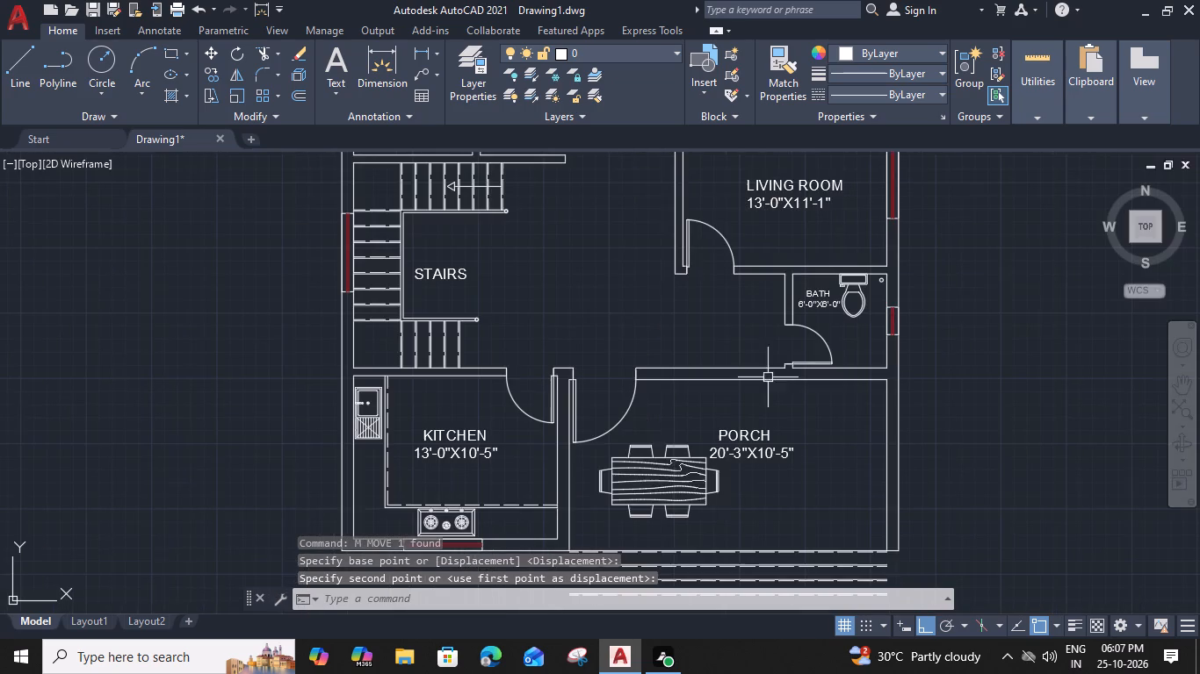
click(658, 456)
text(M)
key(space)
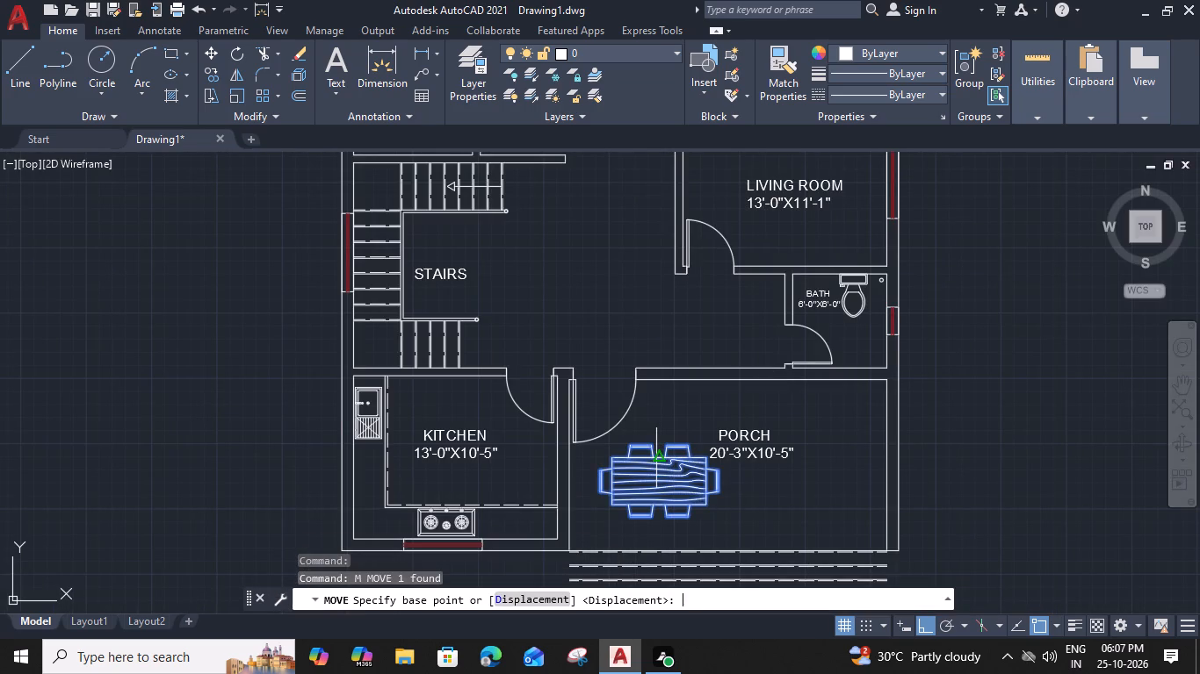
scroll(599, 497, up, 1)
click(596, 469)
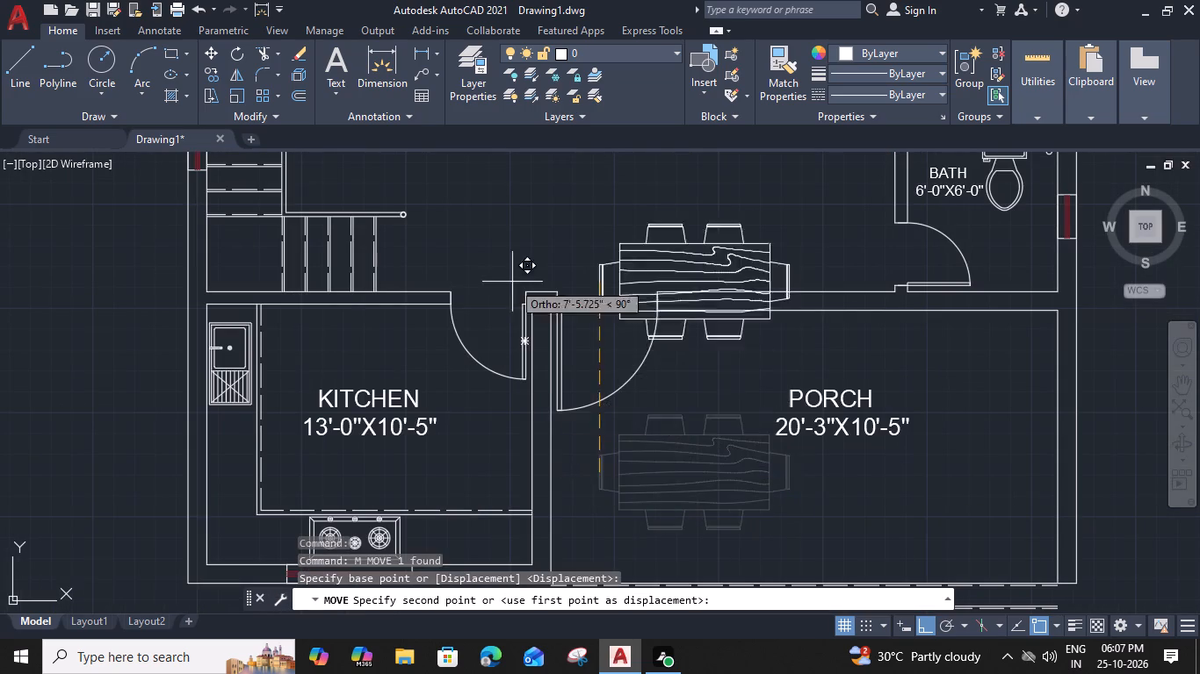
middle_drag(510, 270, 723, 427)
click(505, 279)
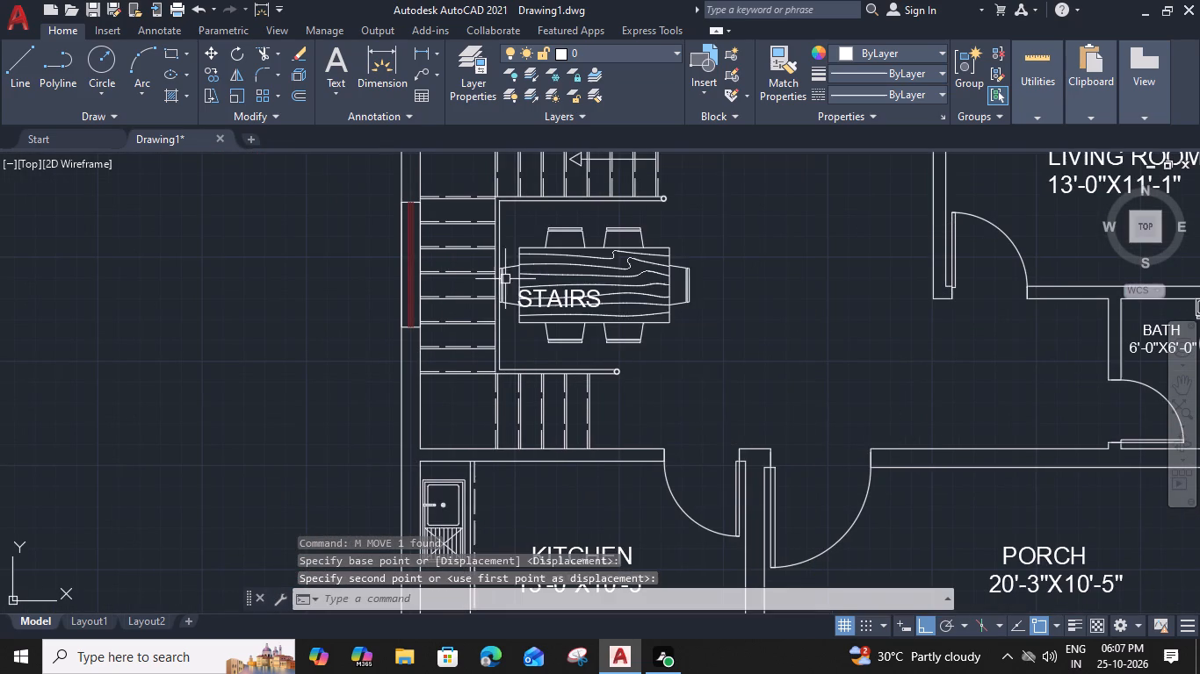
Shift the dining set slightly to the right to leave a gap between its end chair and the stair line.
click(671, 292)
key(m)
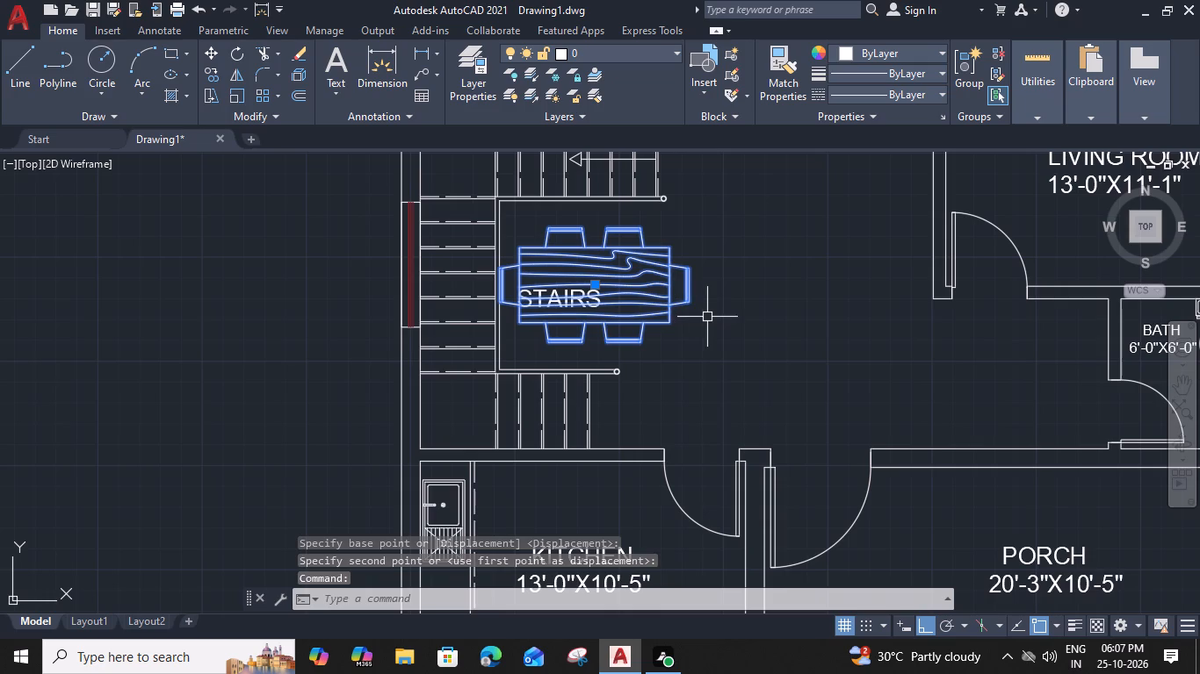
key(space)
scroll(692, 269, up, 1)
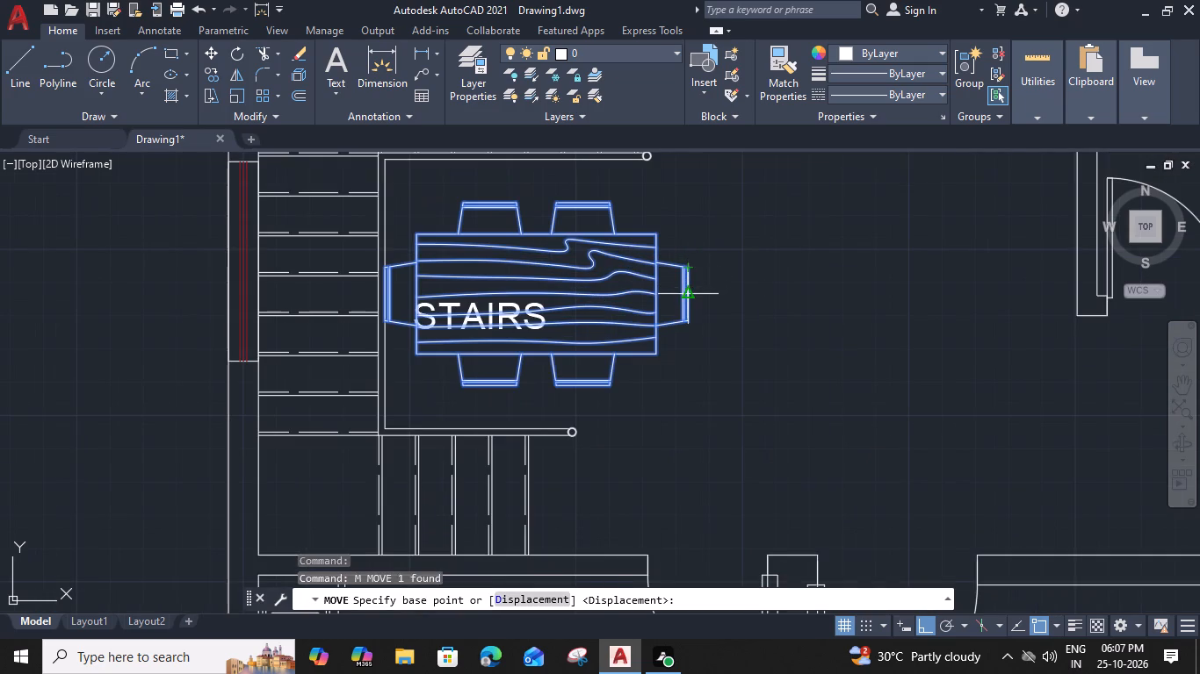
click(691, 290)
click(708, 289)
Move the STAIRS label straight down off the dining table into the gap below the chairs.
middle_drag(554, 352, 569, 397)
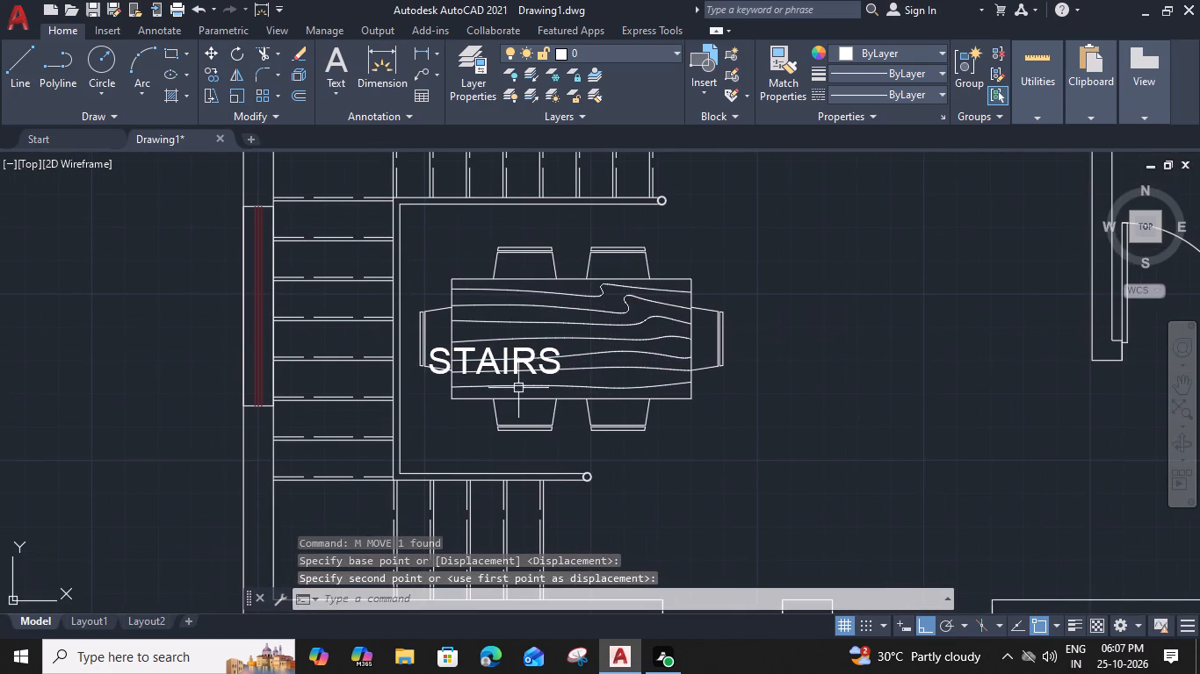
click(435, 367)
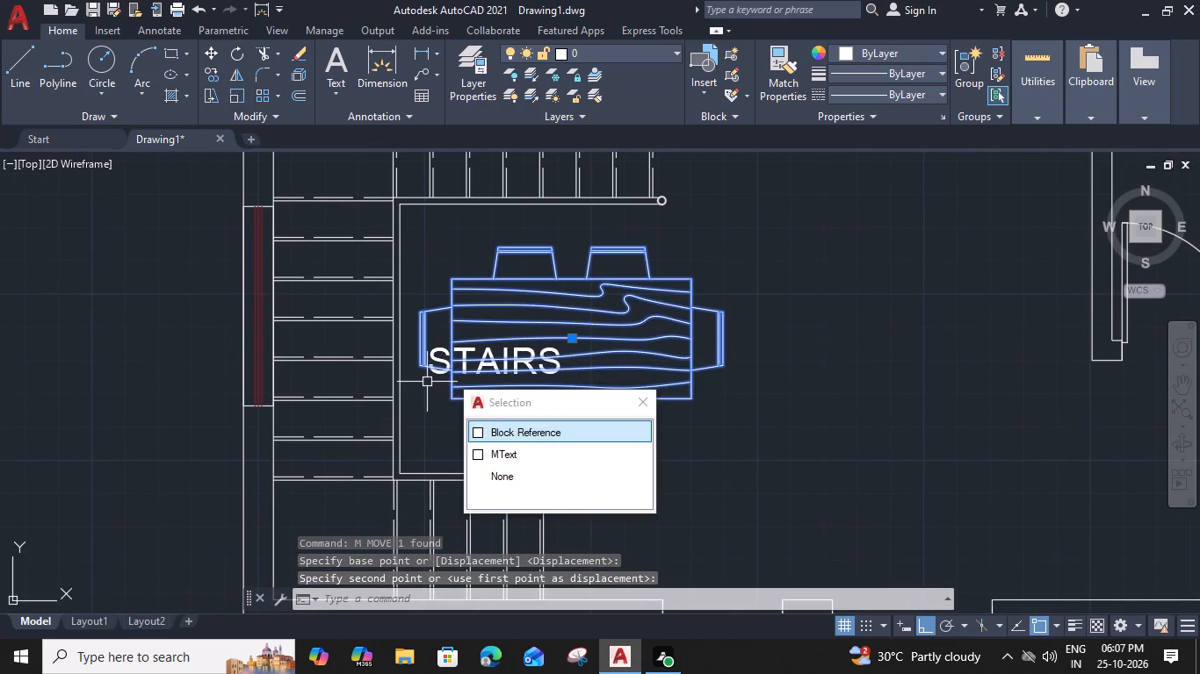
key(Escape)
scroll(424, 376, up, 2)
click(442, 364)
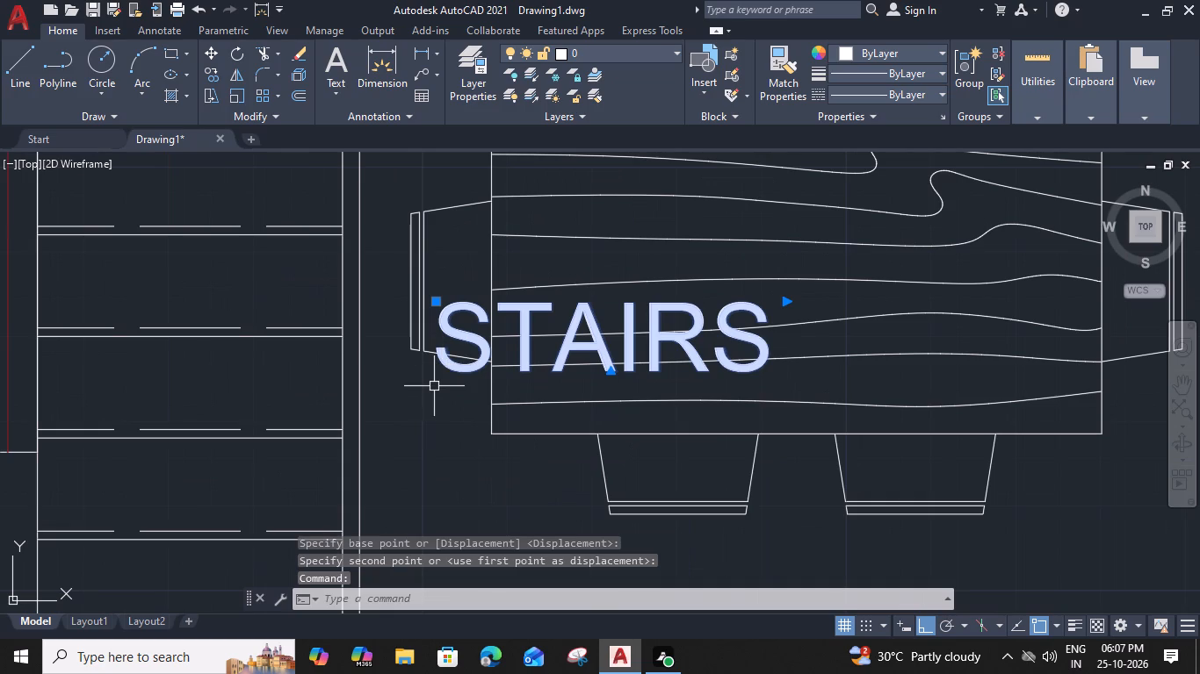
text(M)
key(space)
click(437, 359)
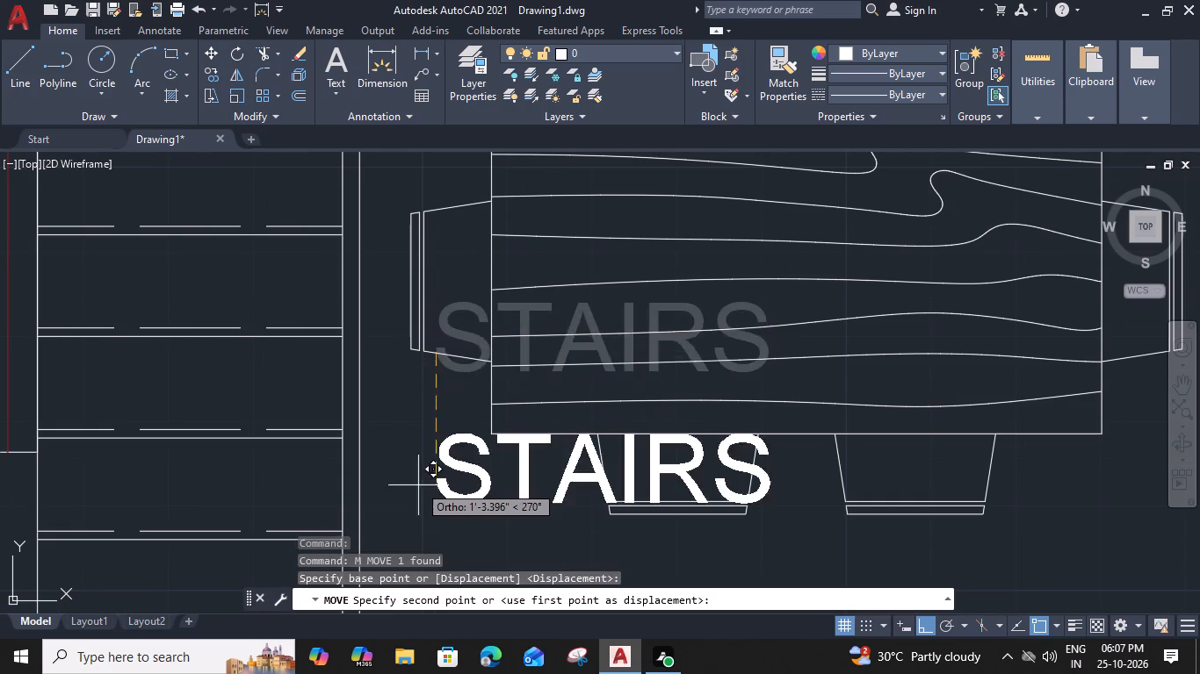
middle_drag(414, 480, 469, 290)
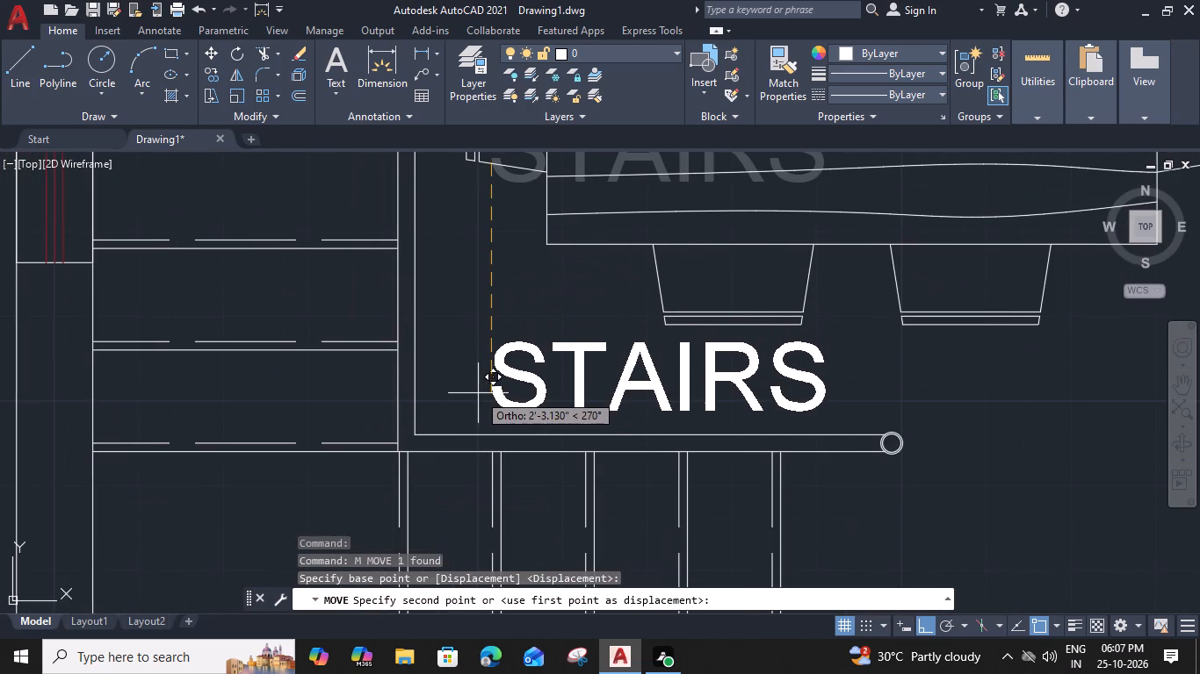
click(478, 398)
Set the STAIRS label's text height to 5" and narrow its text box to fit the word.
double_click(534, 389)
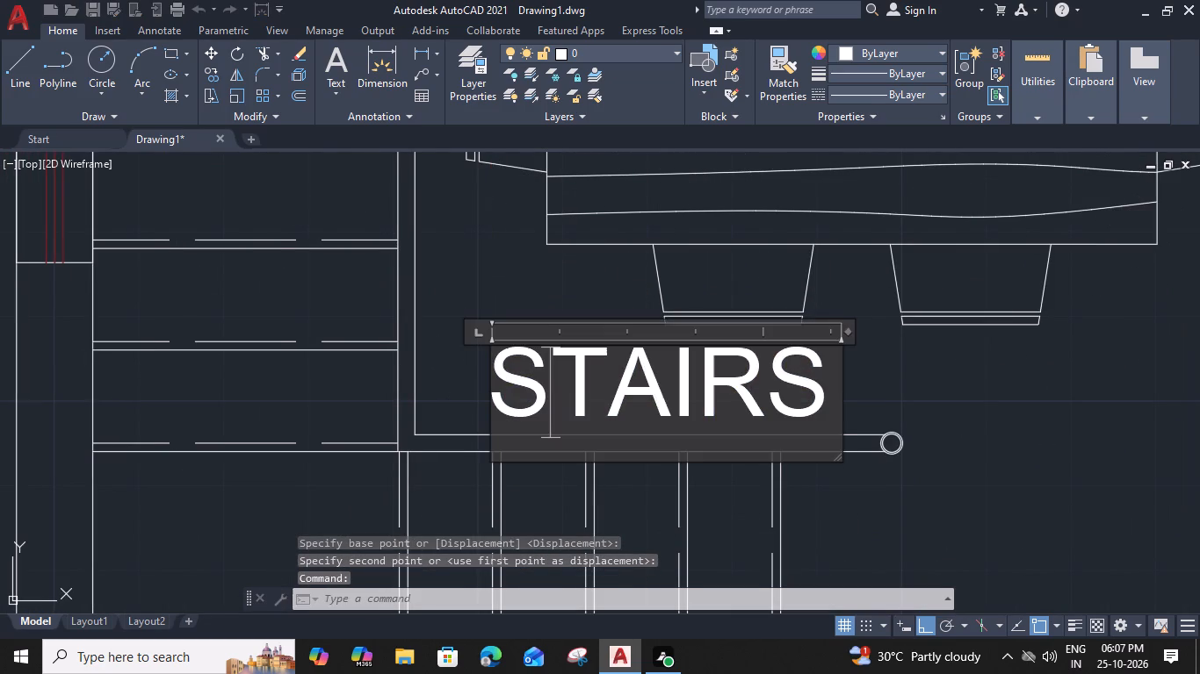
drag(823, 395, 493, 380)
click(184, 75)
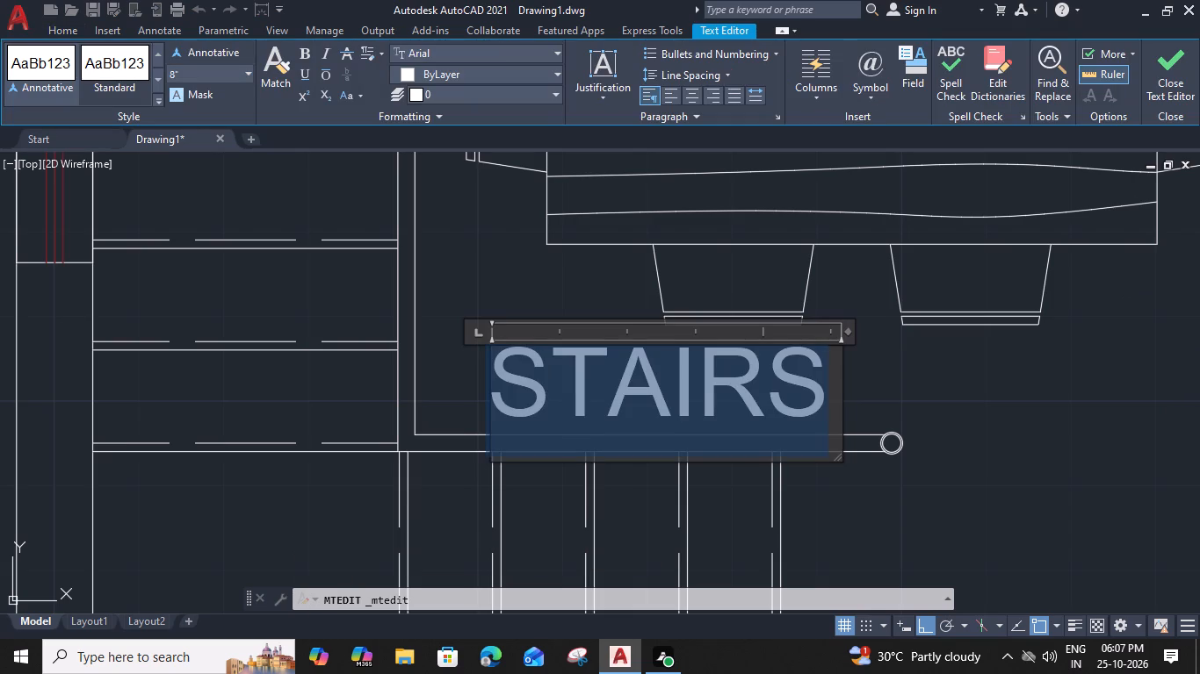
key(5)
key(shift+quotedbl)
key(Return)
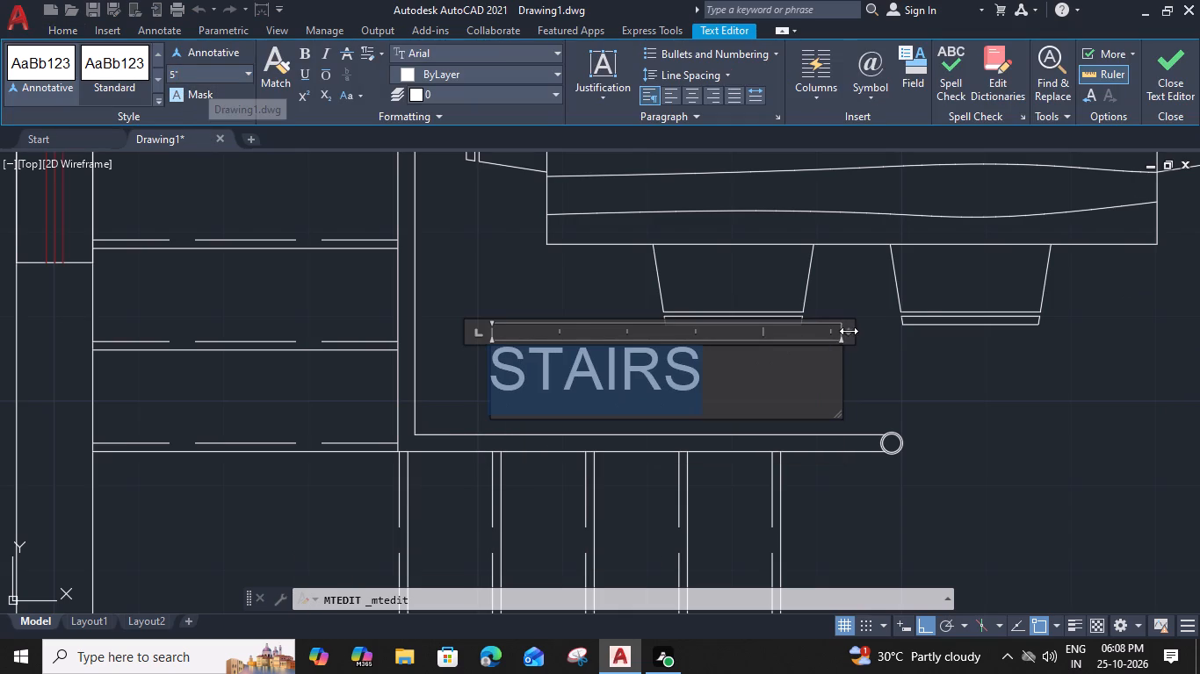
drag(849, 331, 718, 338)
click(735, 405)
Move the STAIRS label from below the dining set onto the treads of the left vertical stair flight.
scroll(733, 391, down, 2)
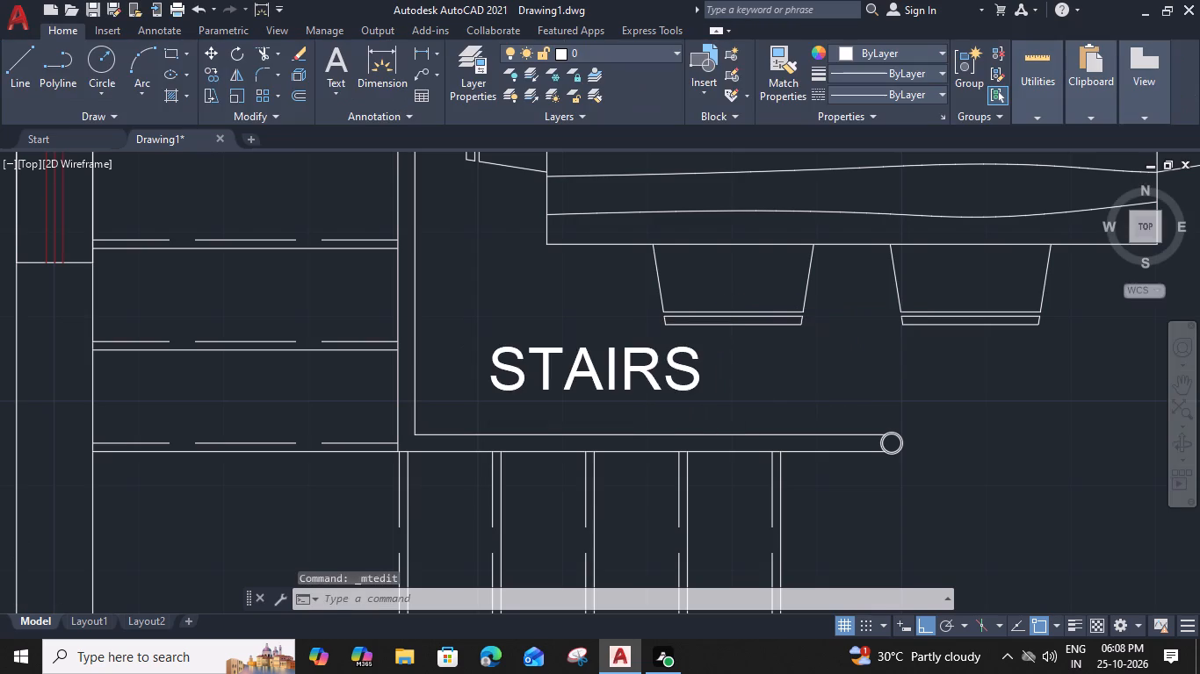
scroll(733, 391, down, 2)
middle_drag(779, 392, 798, 391)
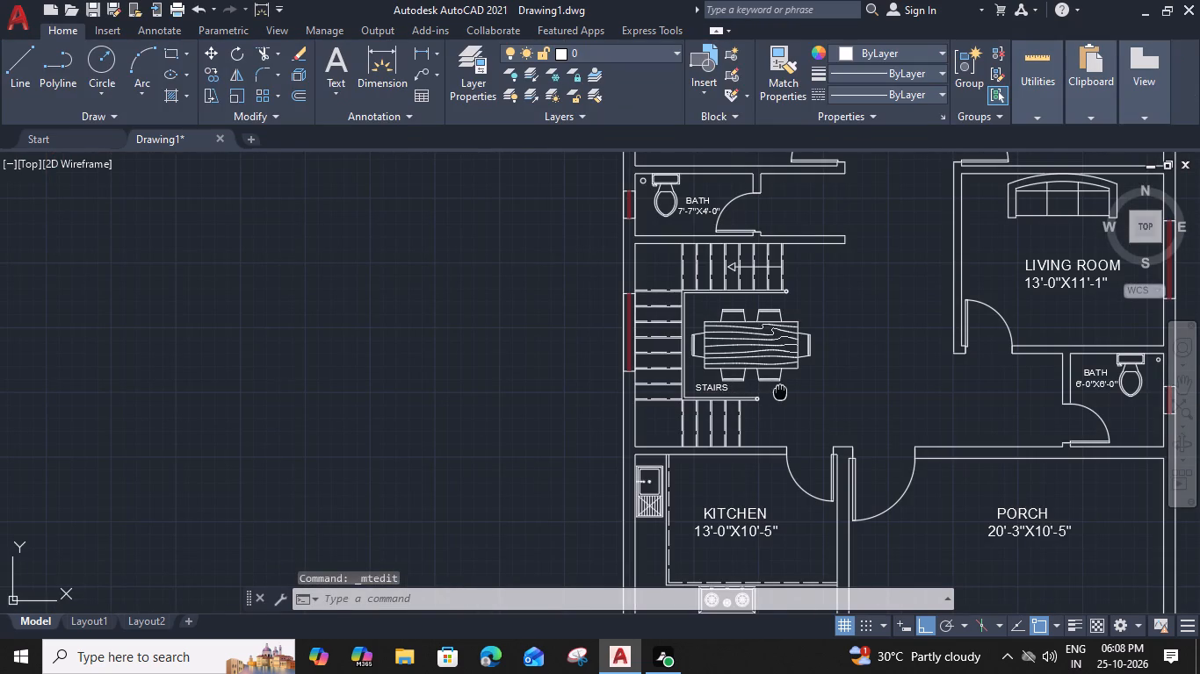
scroll(735, 378, up, 2)
click(688, 394)
text(M)
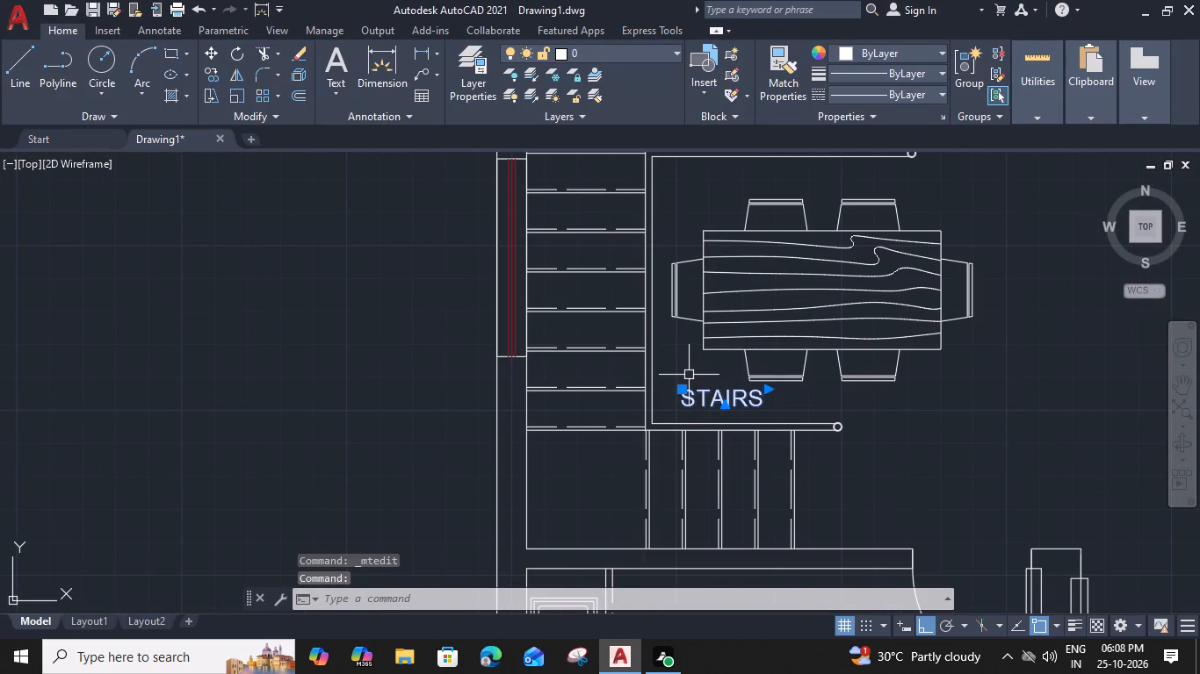
key(space)
click(684, 408)
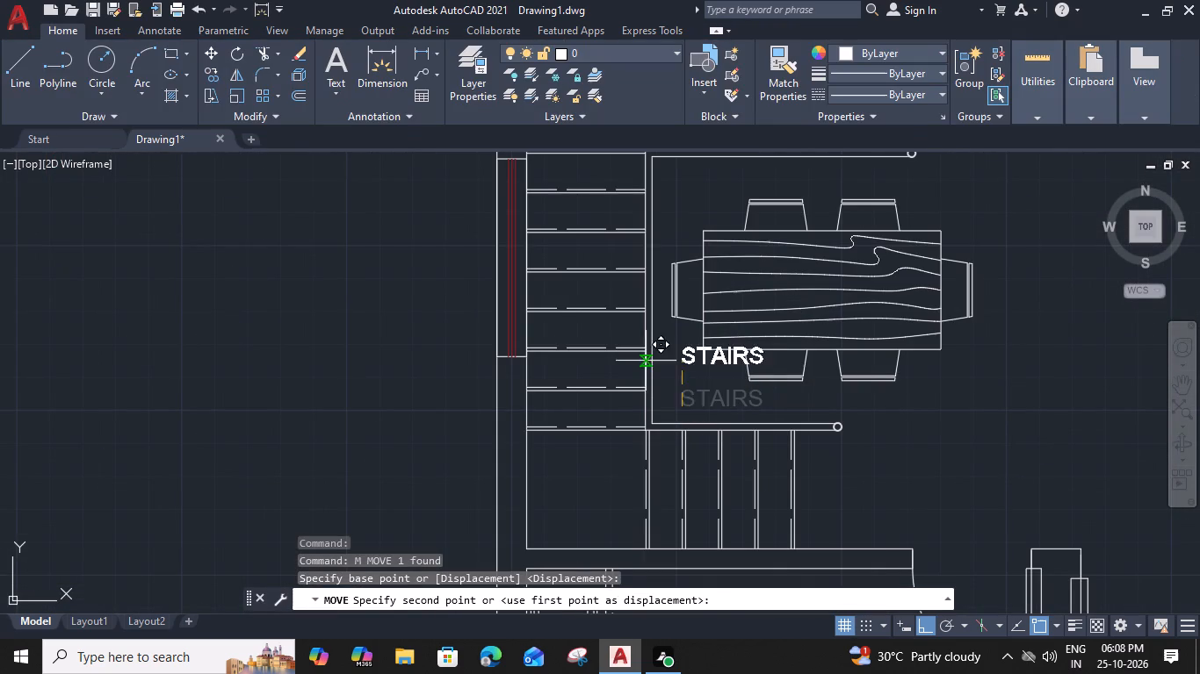
click(556, 307)
key(Escape)
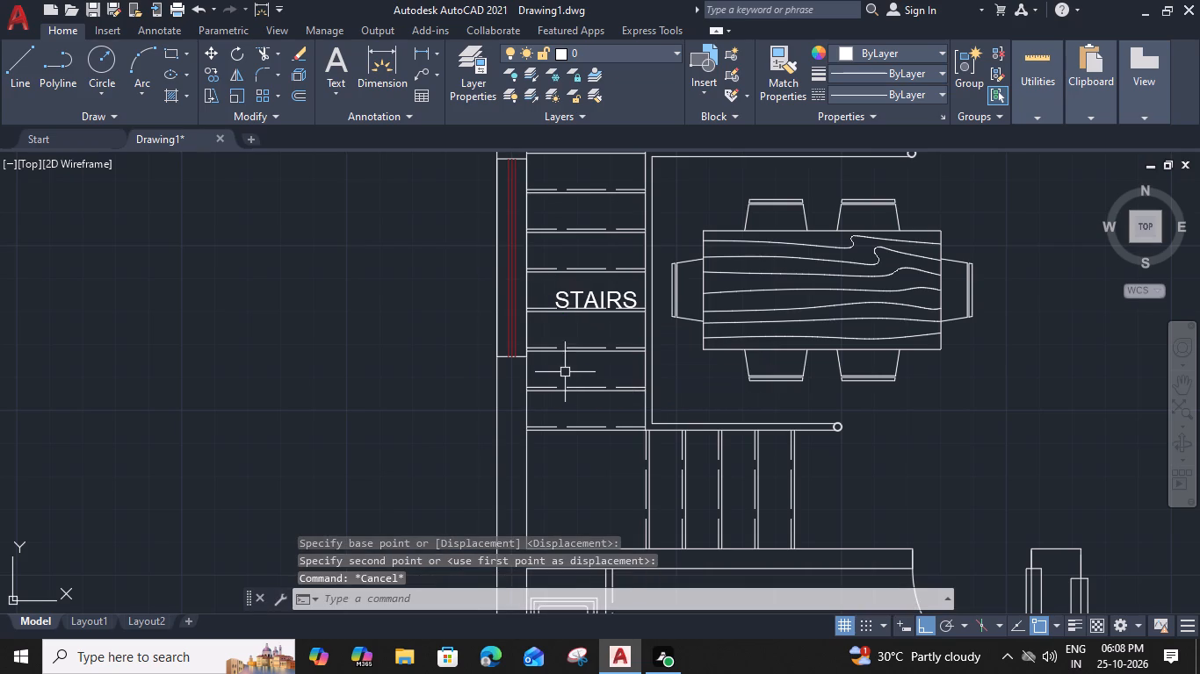
Shift the STAIRS label slightly left so it sits roughly centred across the vertical flight's width.
middle_drag(565, 372, 666, 417)
scroll(663, 332, up, 2)
click(658, 344)
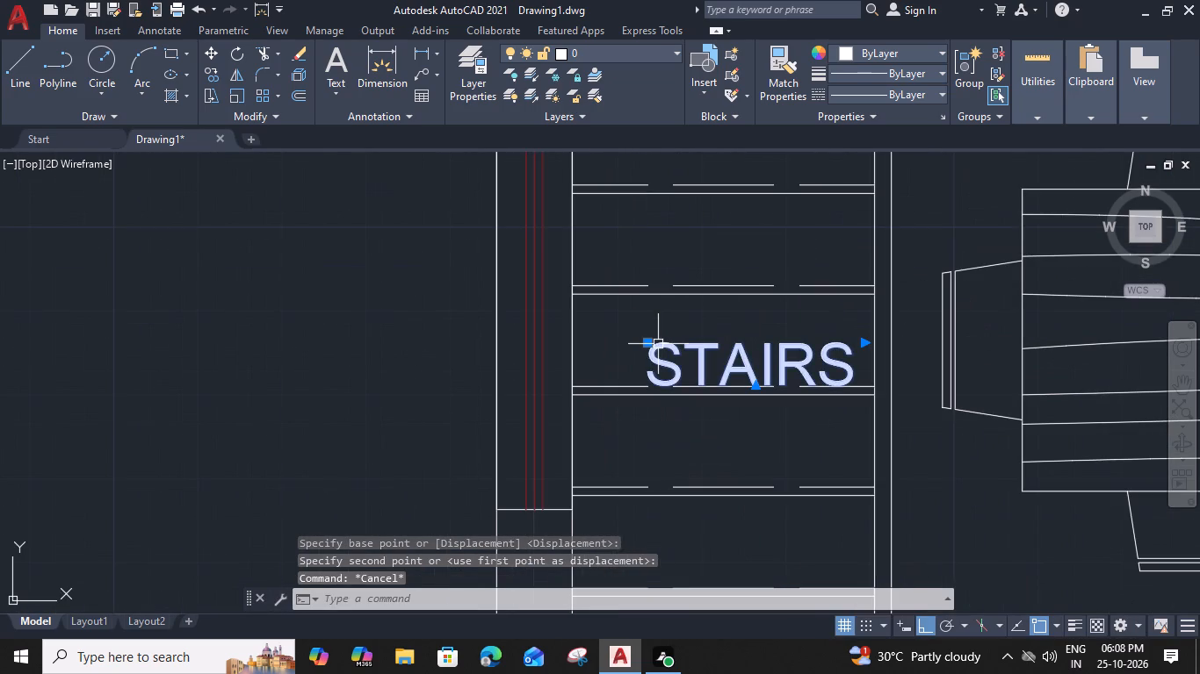
key(m)
key(space)
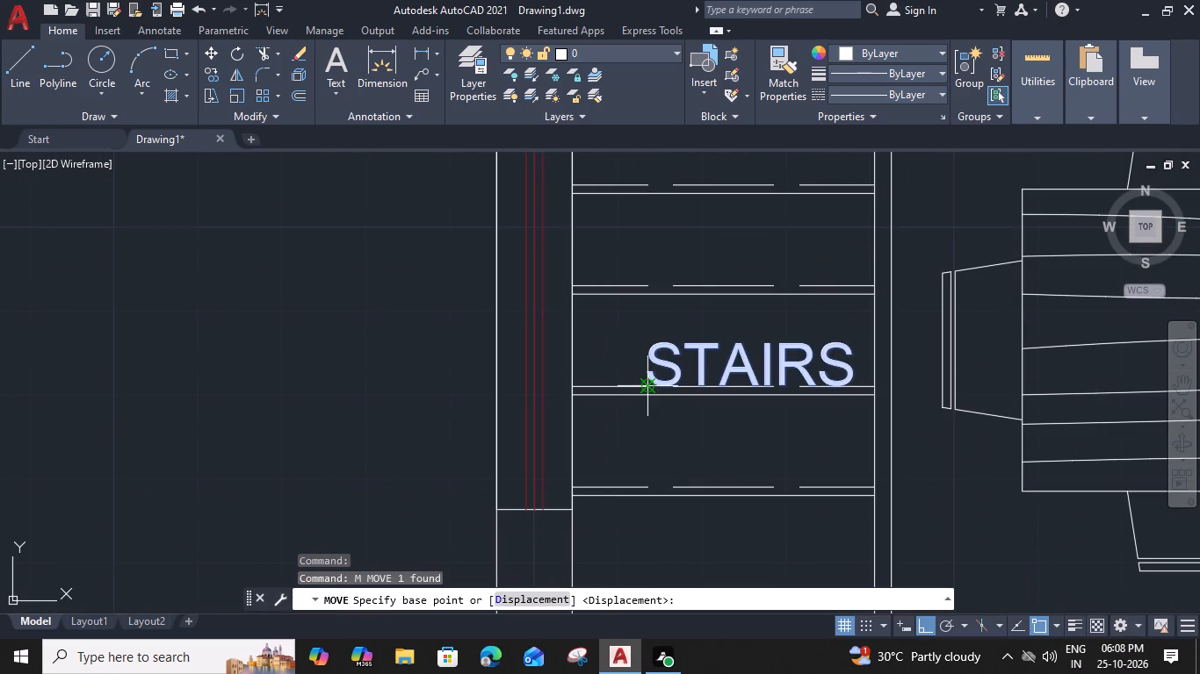
click(646, 386)
click(614, 383)
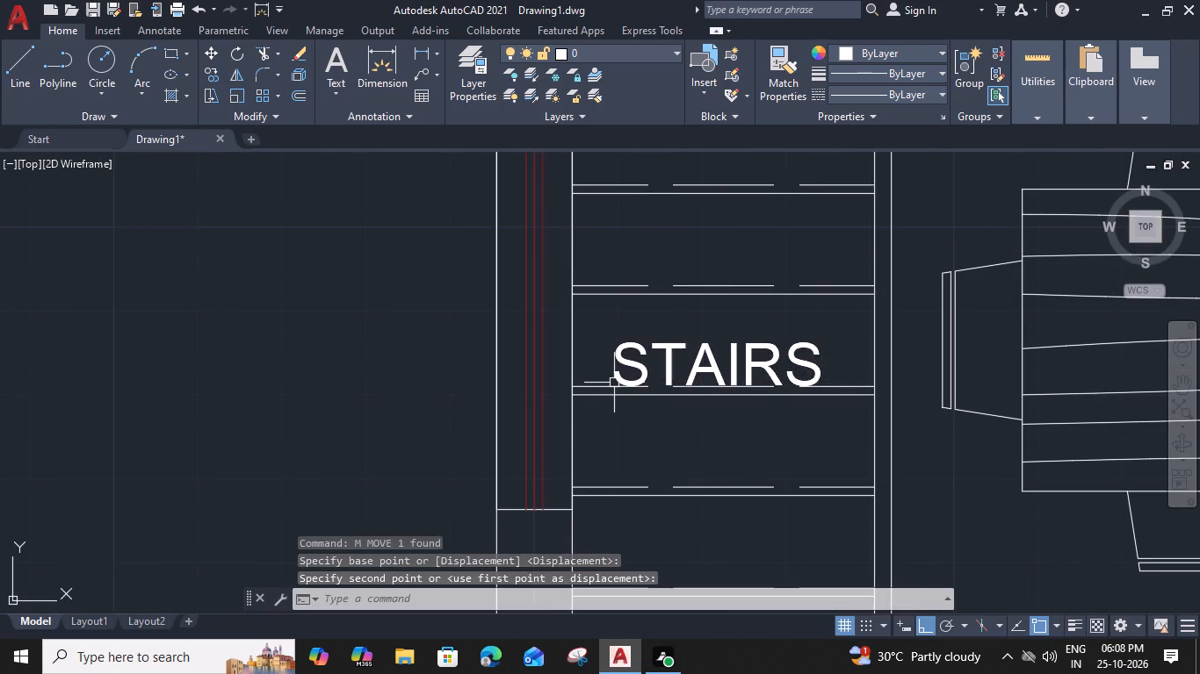
Copy the STAIRS label to the right of the upper stair flight, beside the start of the direction arrow.
scroll(633, 400, down, 2)
middle_drag(950, 368, 774, 429)
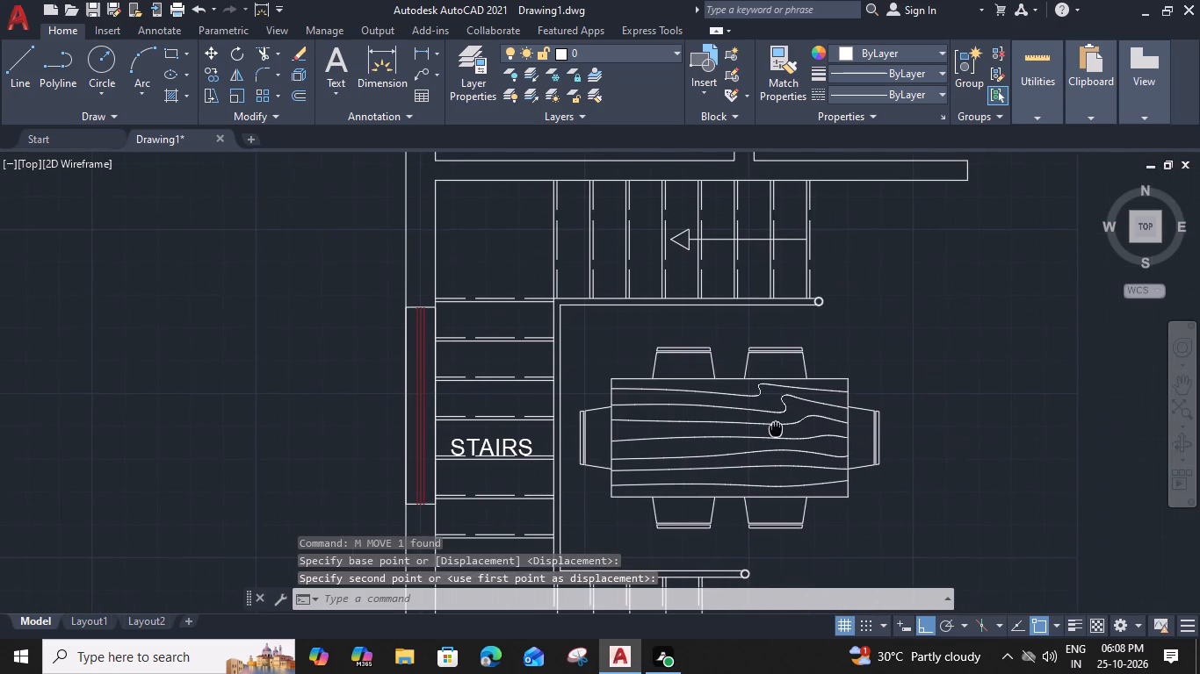
click(524, 442)
text(CO)
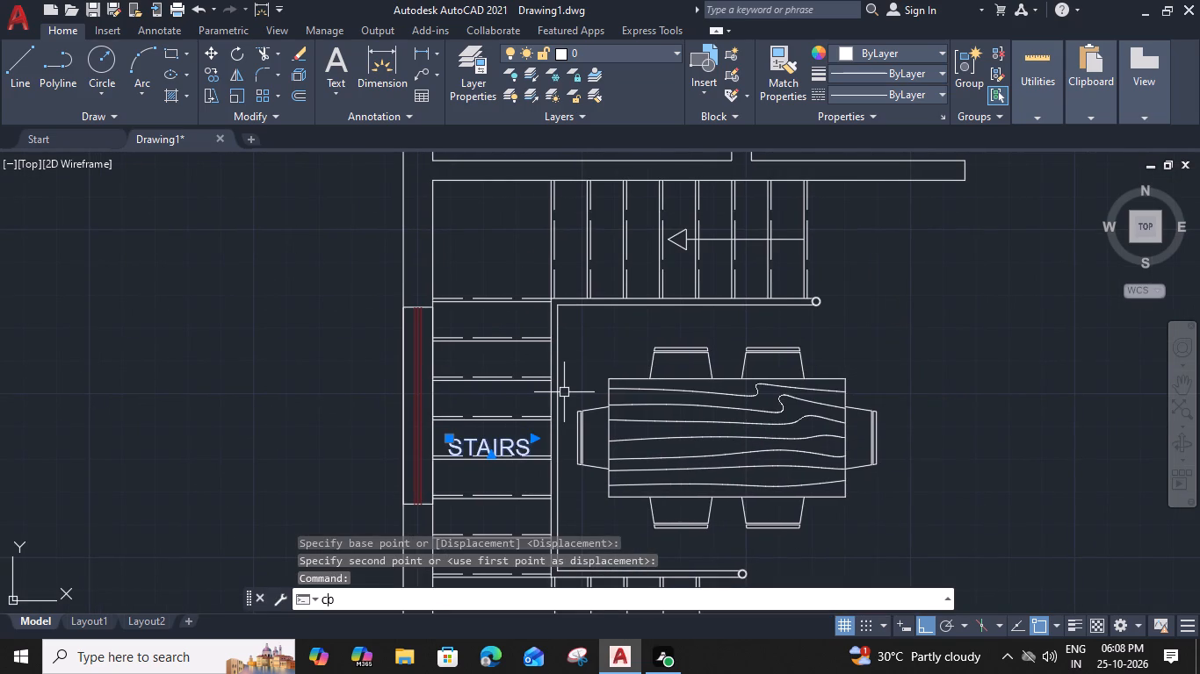
key(space)
click(434, 455)
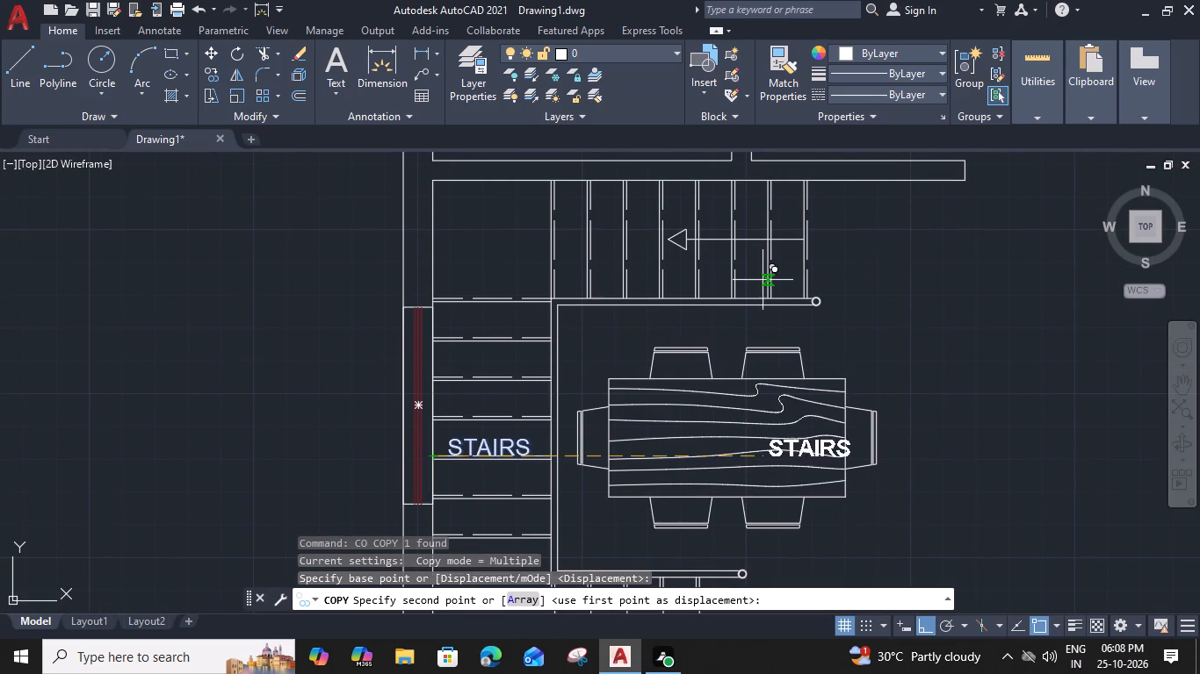
click(810, 241)
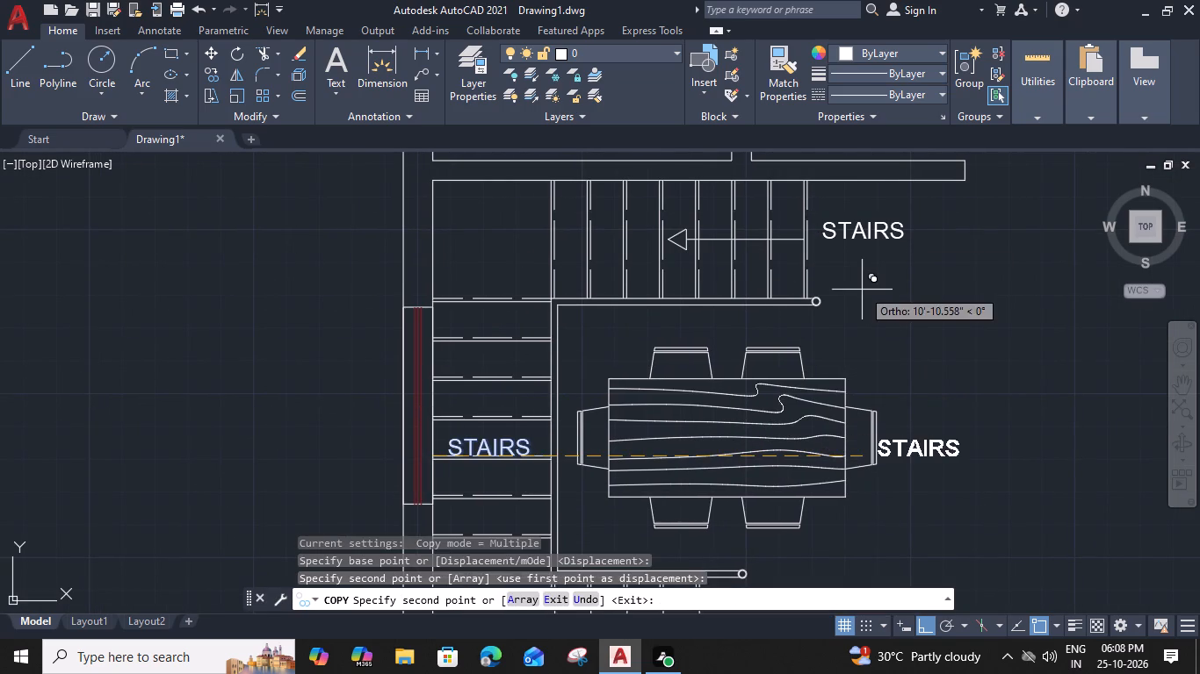
key(Escape)
Change the copied STAIRS label beside the upper flight to read UP and narrow its text box to fit.
middle_drag(864, 283, 805, 353)
double_click(799, 310)
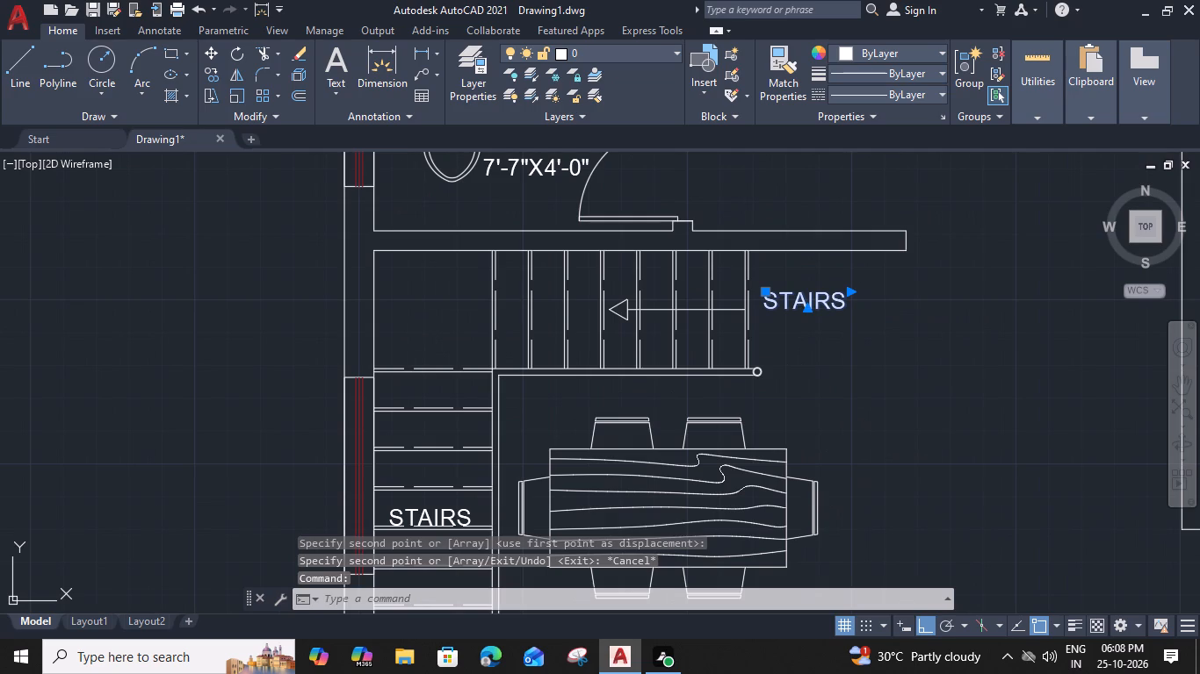
scroll(817, 290, up, 1)
drag(859, 314, 731, 313)
text(UP)
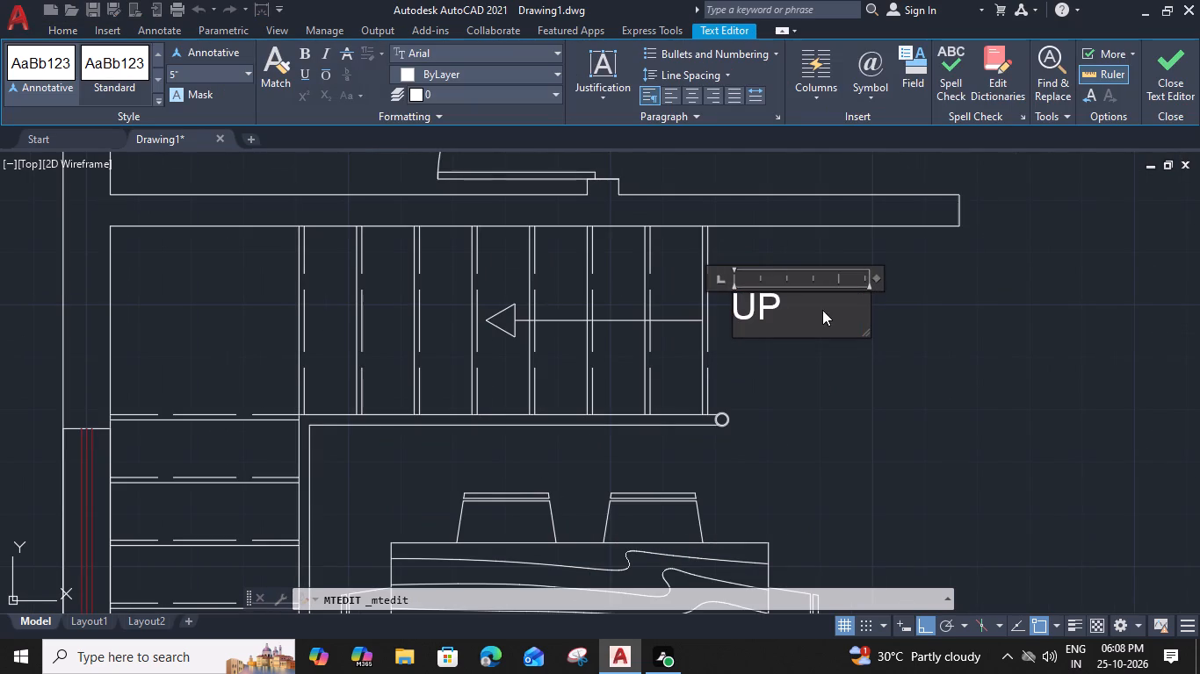
drag(874, 278, 791, 275)
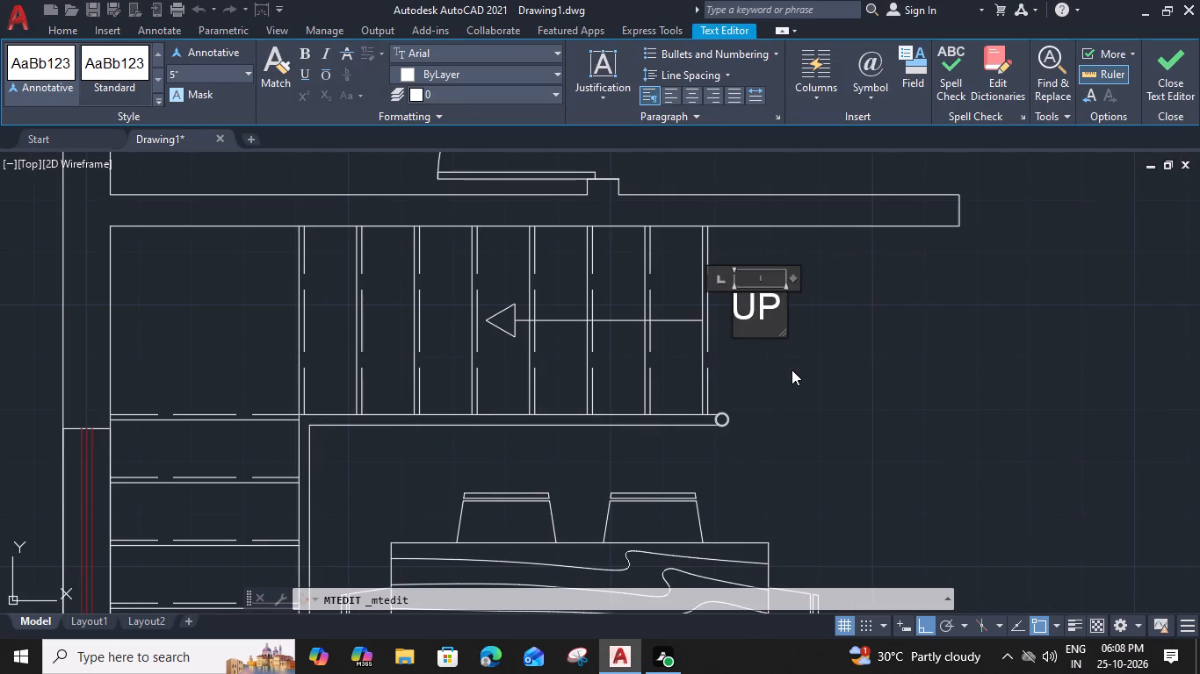
click(792, 369)
Move the UP label down level with the stair direction arrow and closer to the first tread line.
click(734, 315)
text(M)
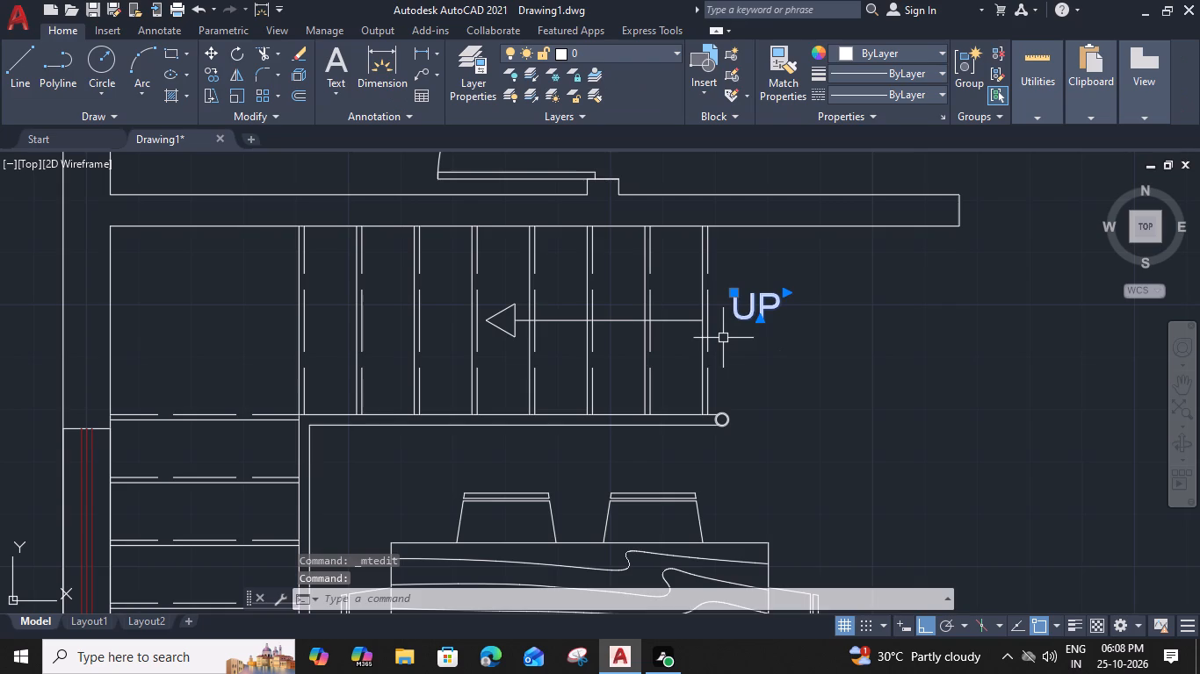
key(space)
click(734, 319)
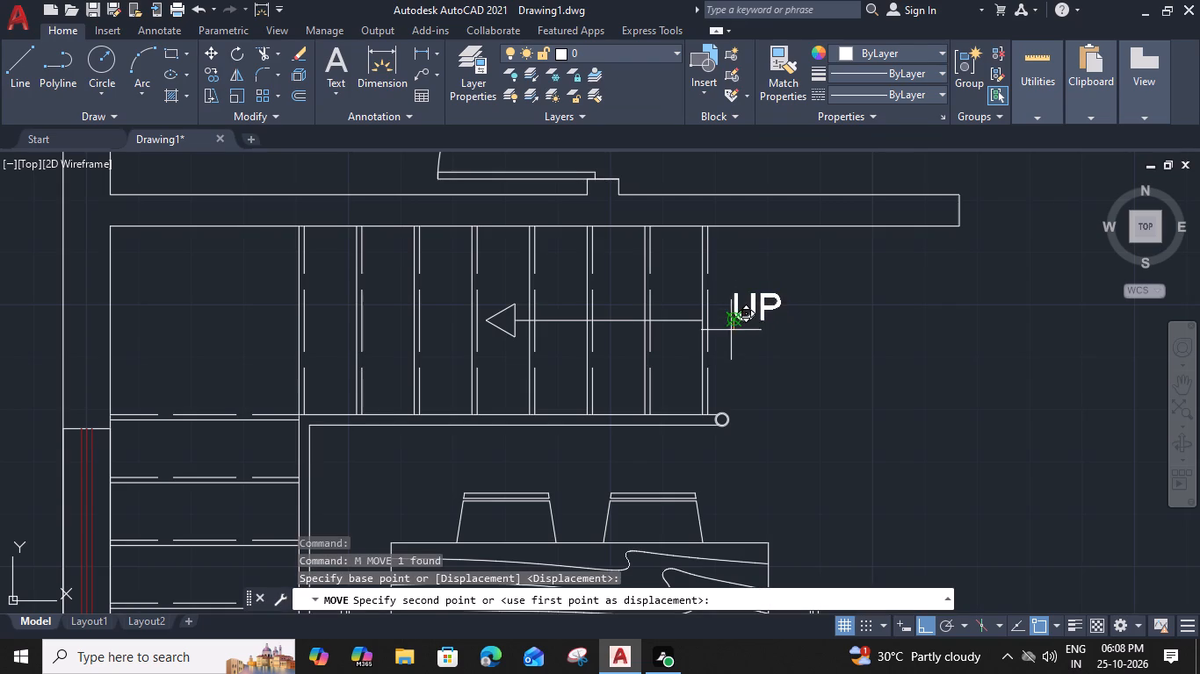
click(734, 338)
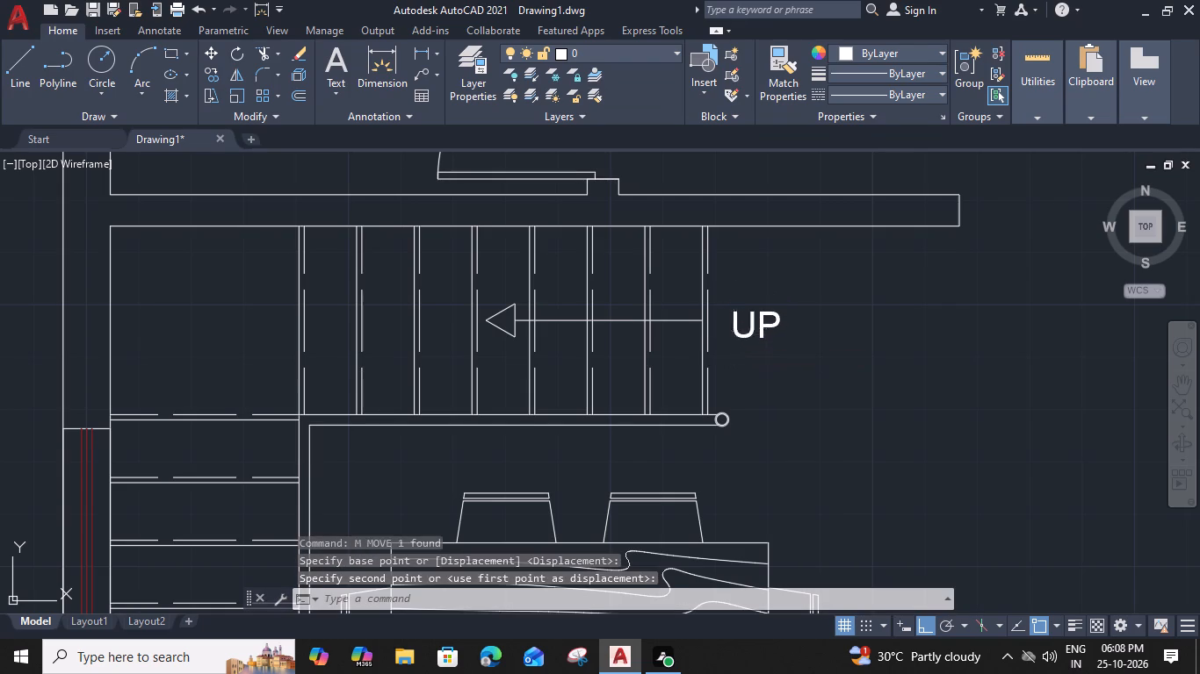
click(736, 329)
text(M)
key(space)
scroll(734, 319, up, 2)
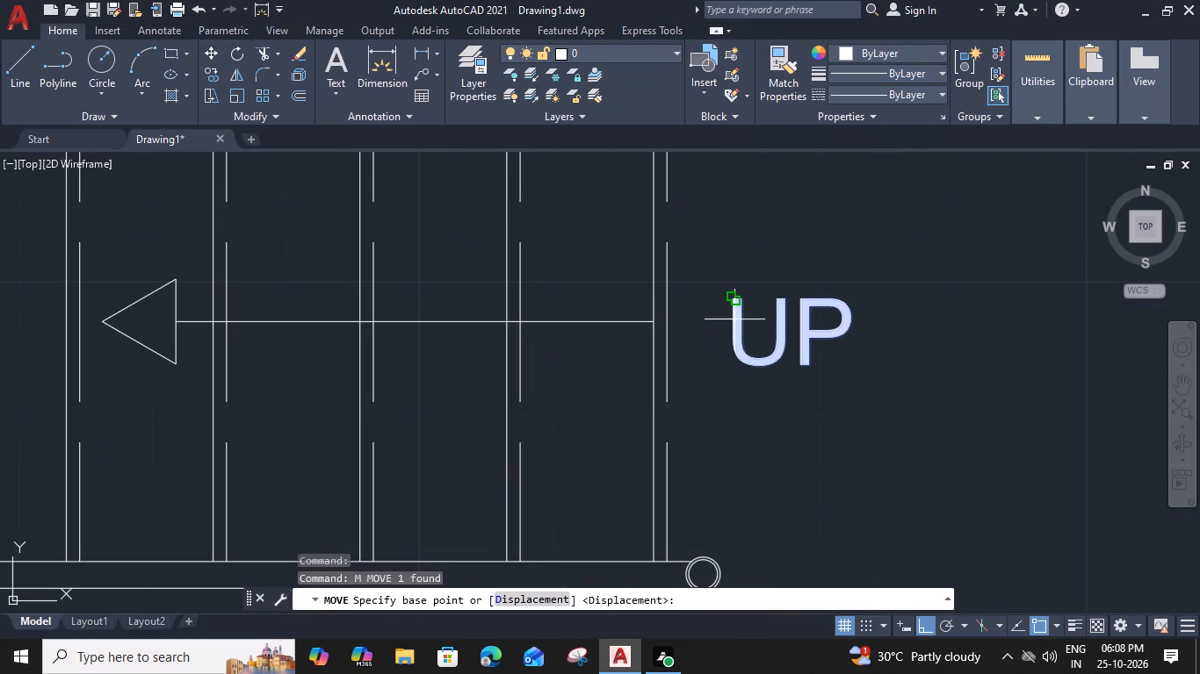
click(734, 303)
click(698, 301)
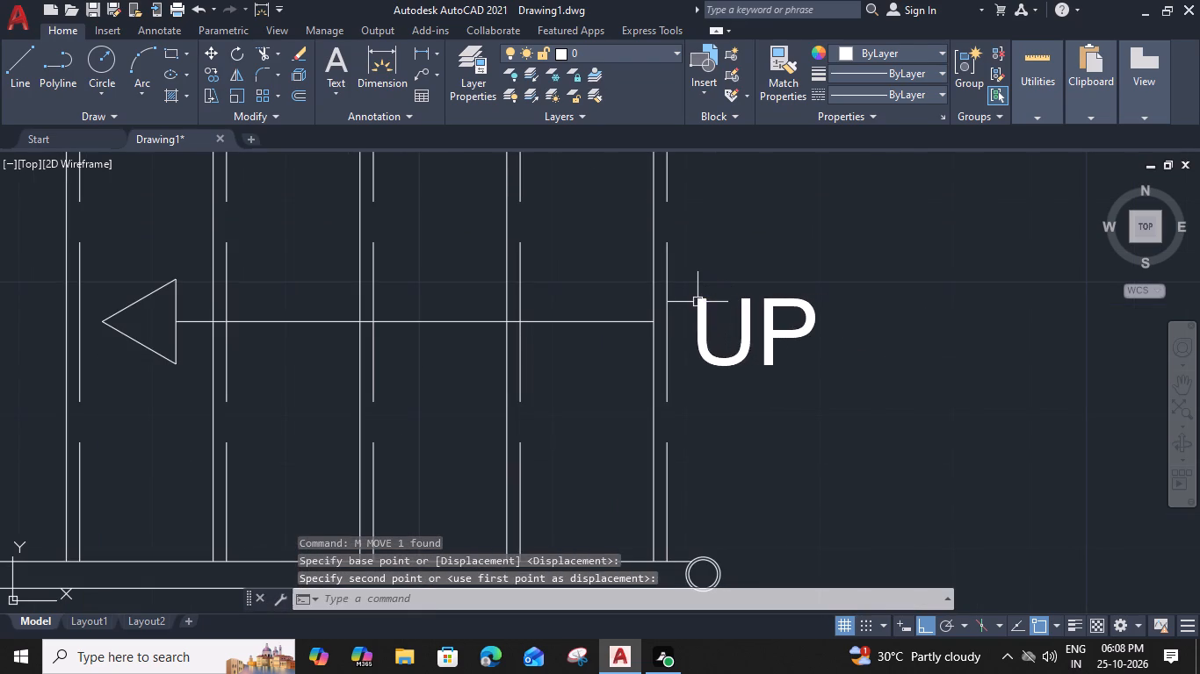
Copy the small window from the top bathroom's outer wall to the kitchen's bottom wall, near its left corner.
scroll(726, 362, down, 6)
middle_drag(802, 450, 770, 219)
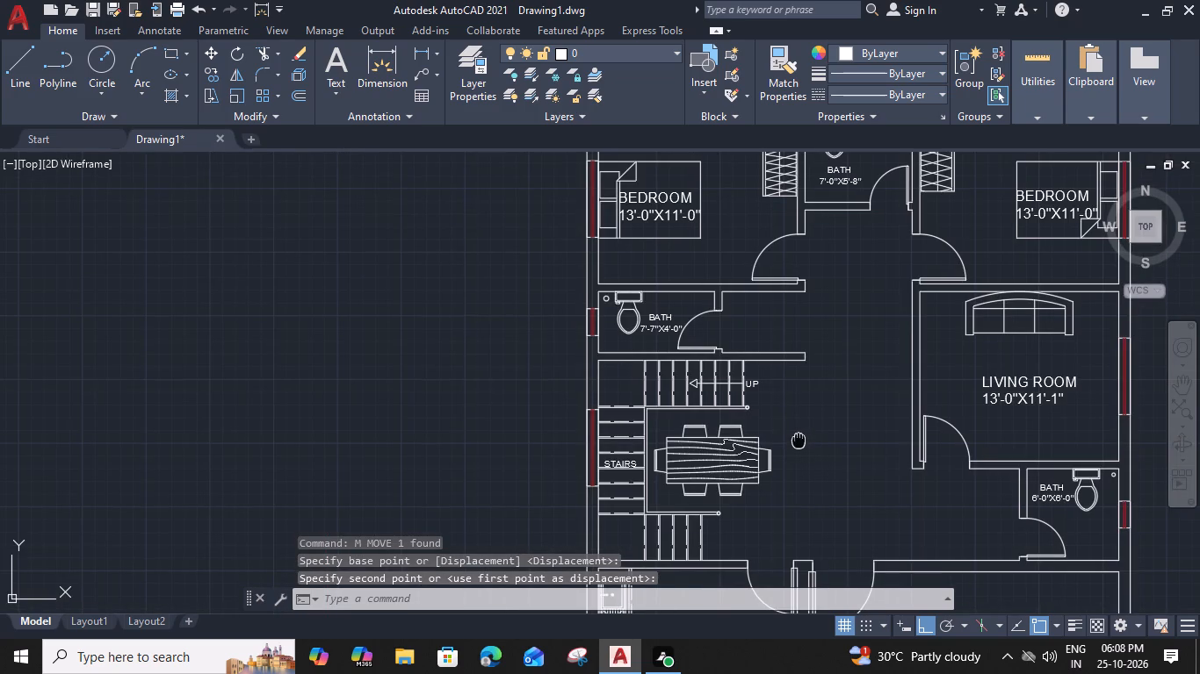
middle_drag(796, 422, 697, 395)
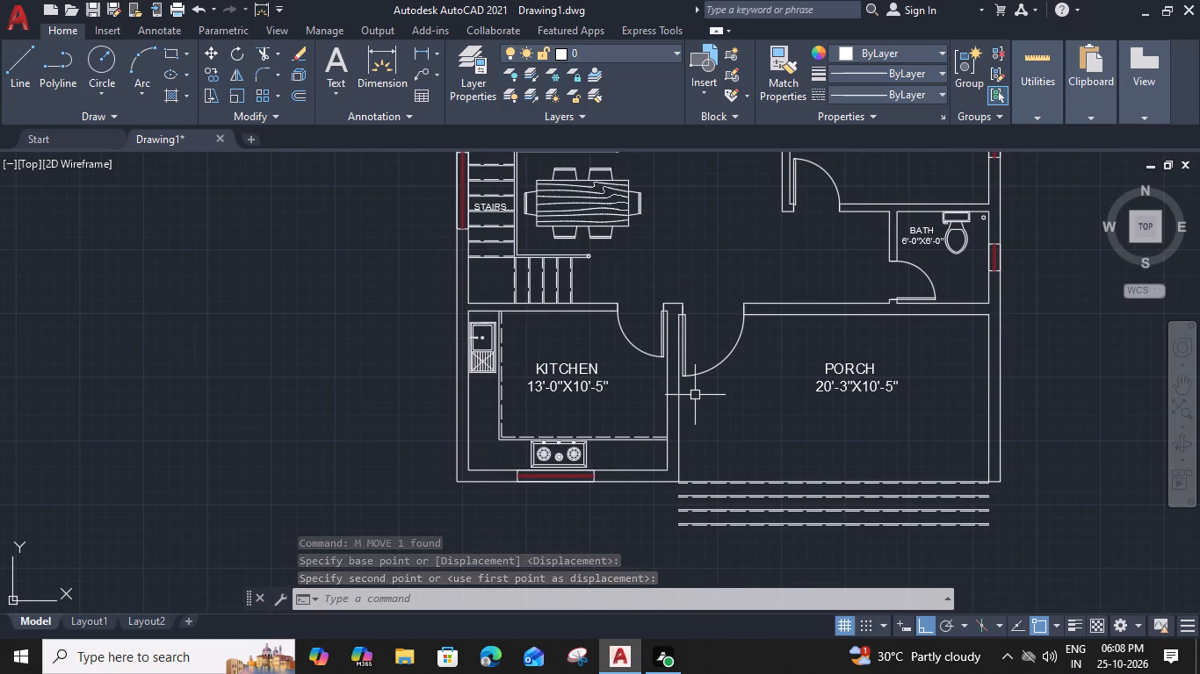
middle_drag(533, 393, 514, 600)
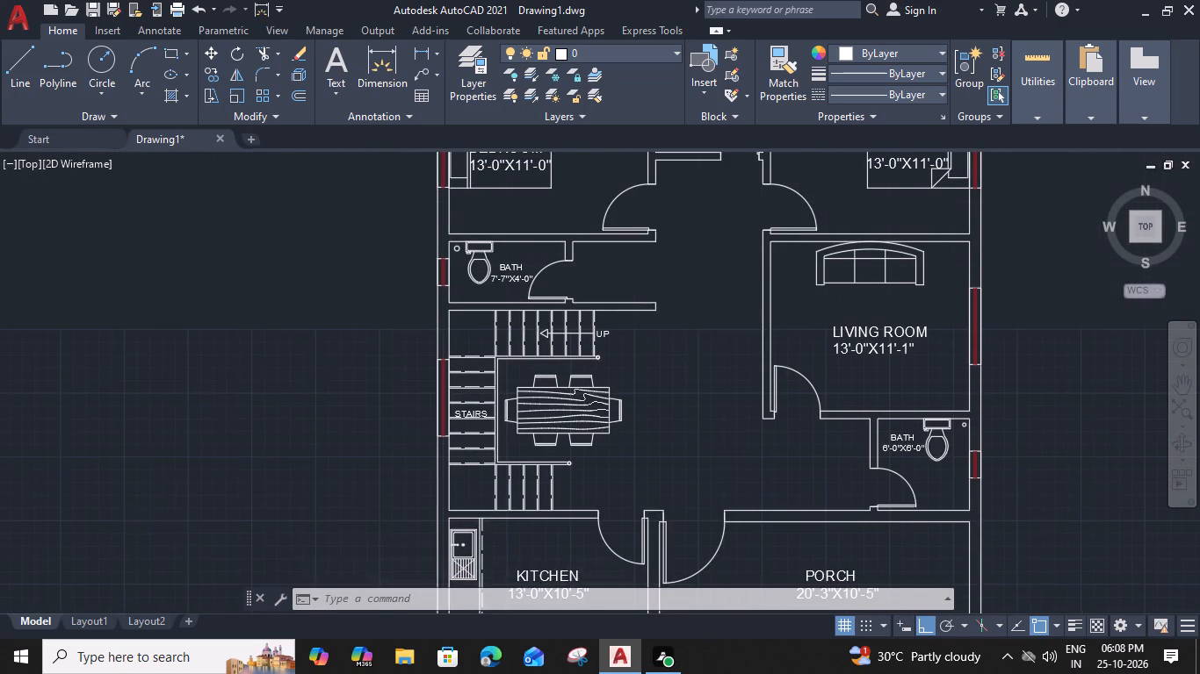
middle_drag(695, 353, 565, 606)
scroll(594, 301, up, 3)
click(560, 335)
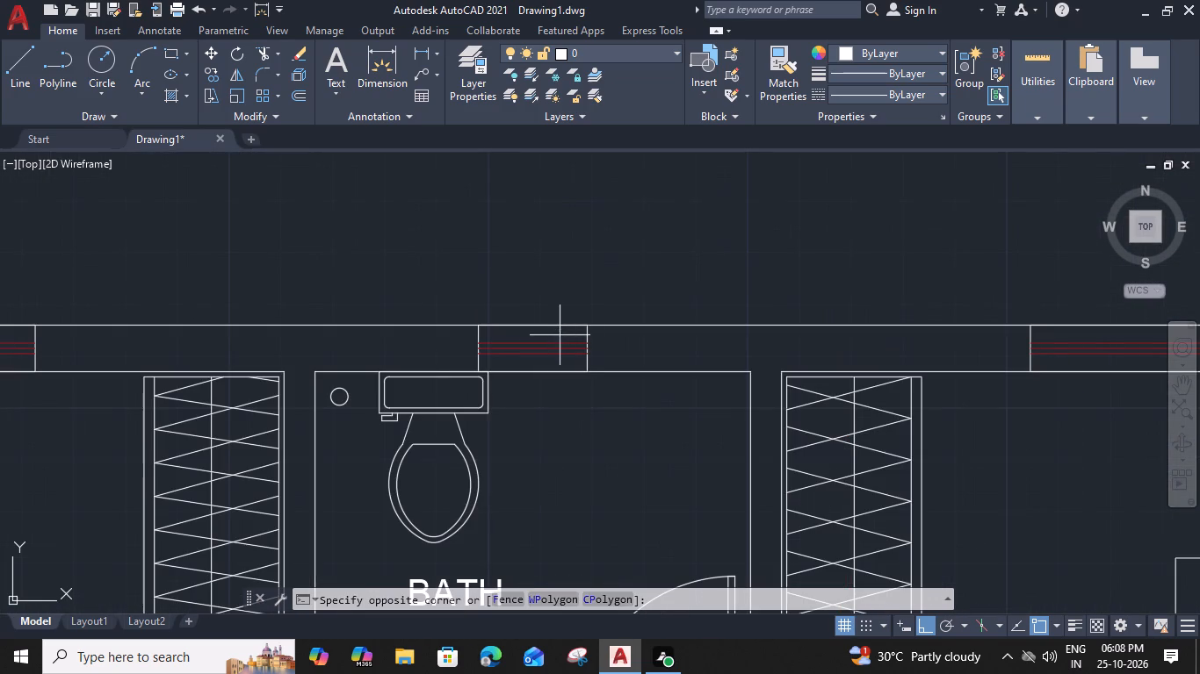
click(526, 358)
text(CO)
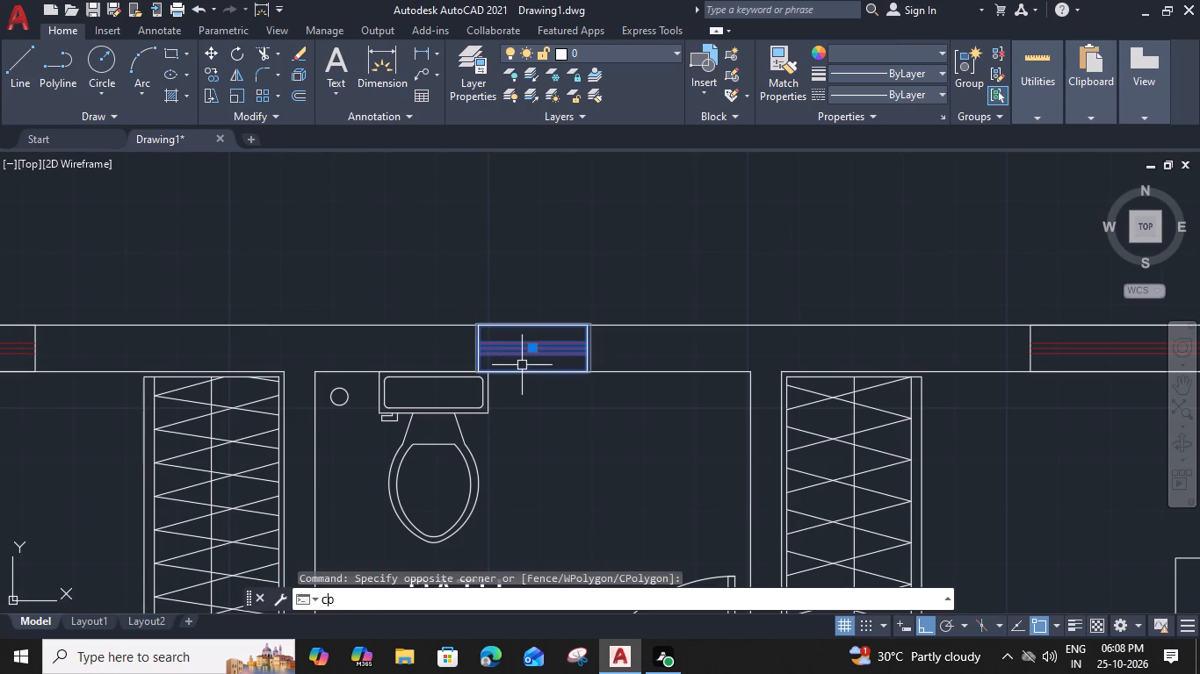
key(space)
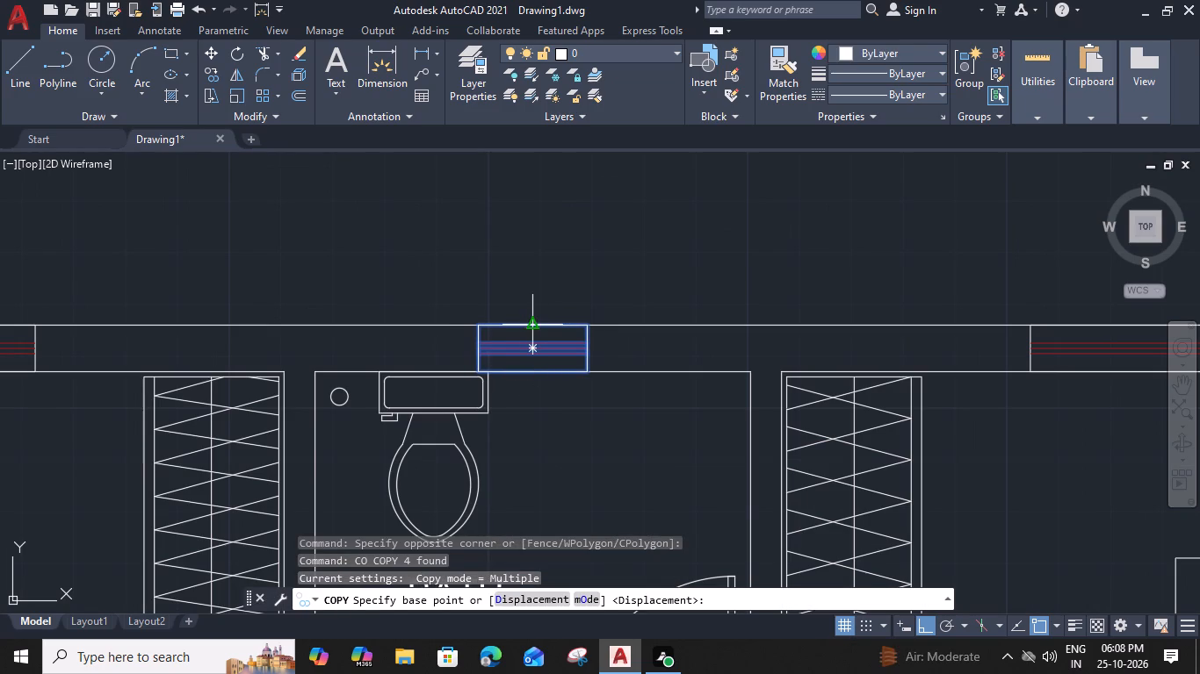
click(531, 328)
scroll(531, 328, down, 3)
middle_drag(508, 470, 695, 135)
middle_drag(625, 374, 627, 374)
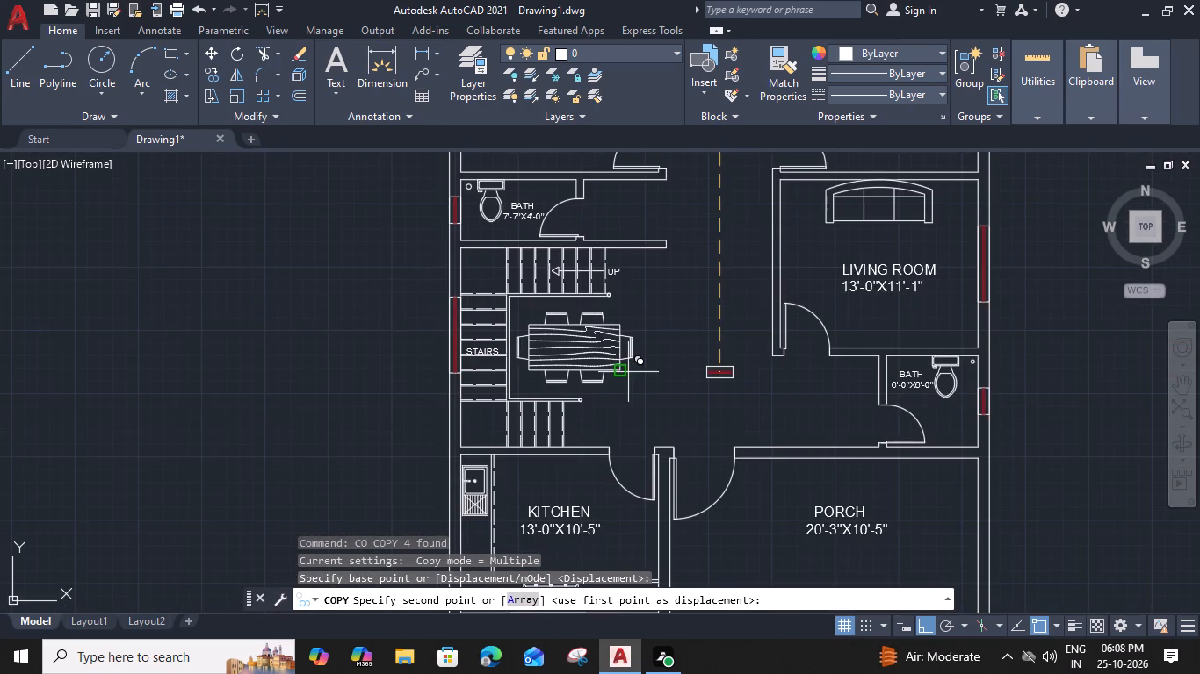
middle_drag(627, 374, 748, 143)
scroll(589, 384, up, 2)
click(596, 381)
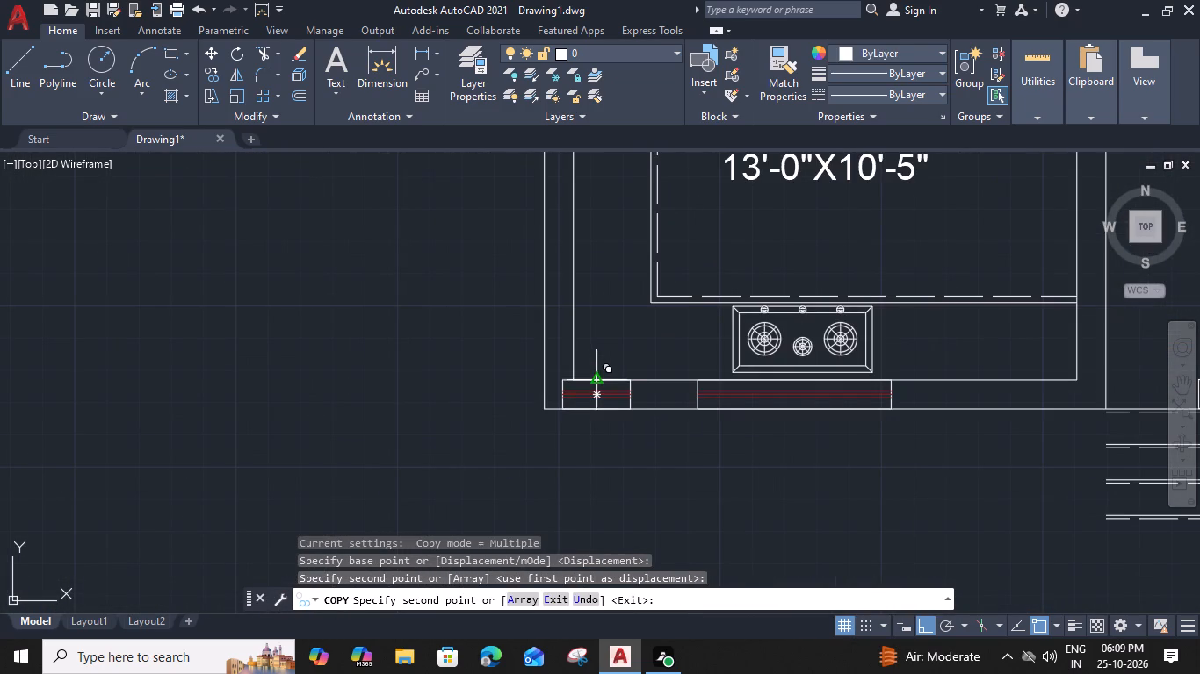
key(Escape)
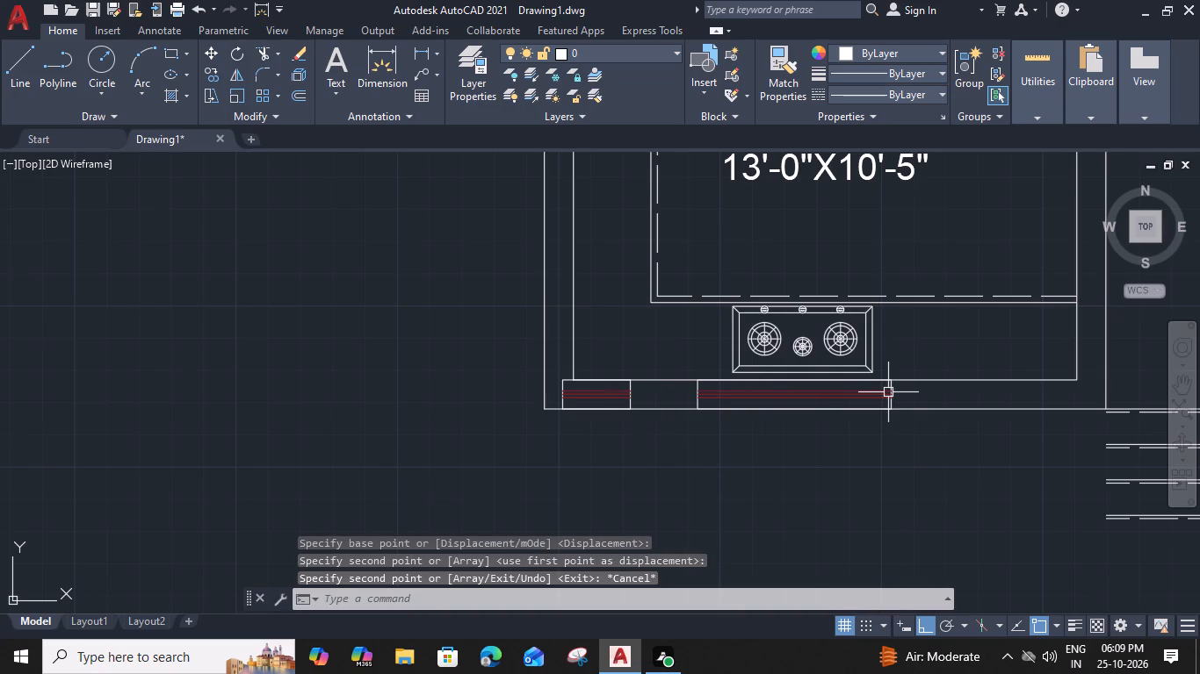
Move the wide kitchen window to the right along the bottom wall so its left edge lines up near the stove's.
click(888, 392)
text(M)
key(space)
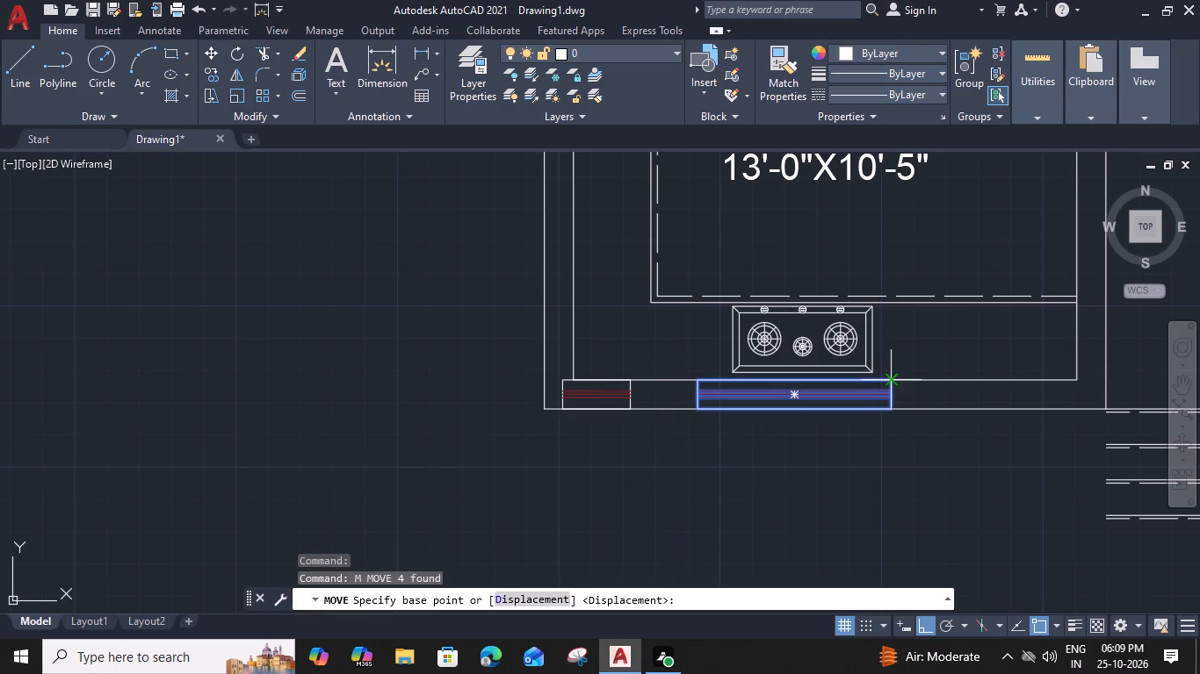
click(895, 377)
click(931, 376)
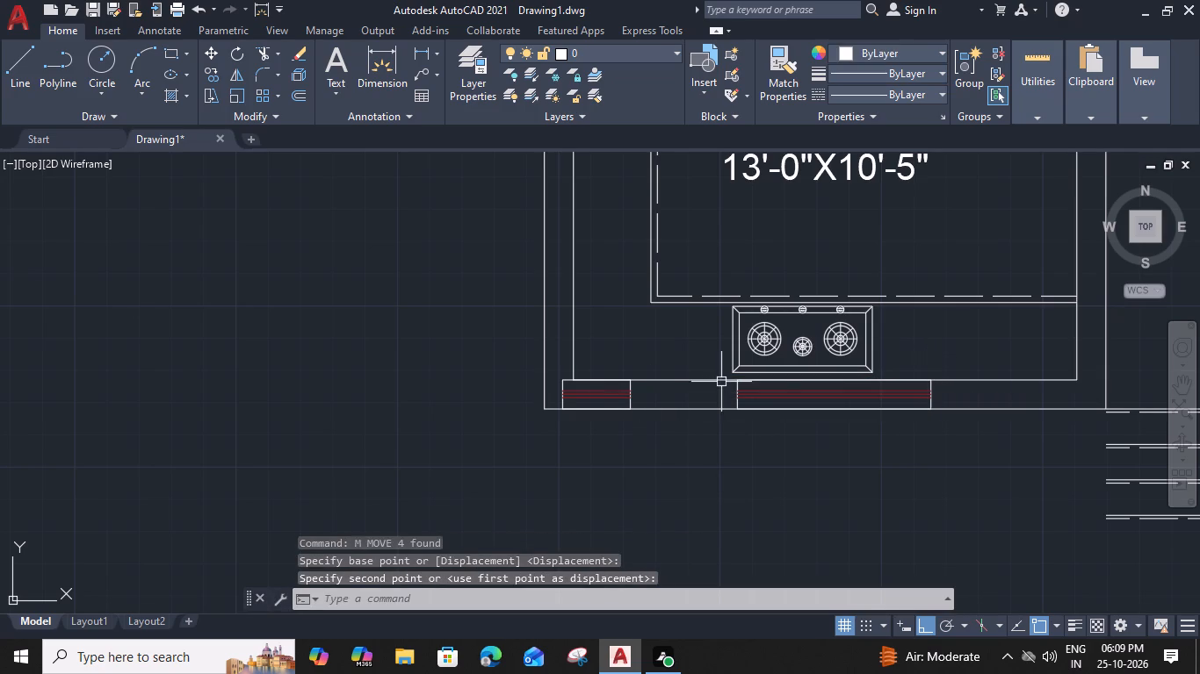
Shift the small kitchen window slightly right so it starts just inside the inner face of the left wall.
click(632, 392)
text(M)
key(space)
scroll(632, 387, up, 2)
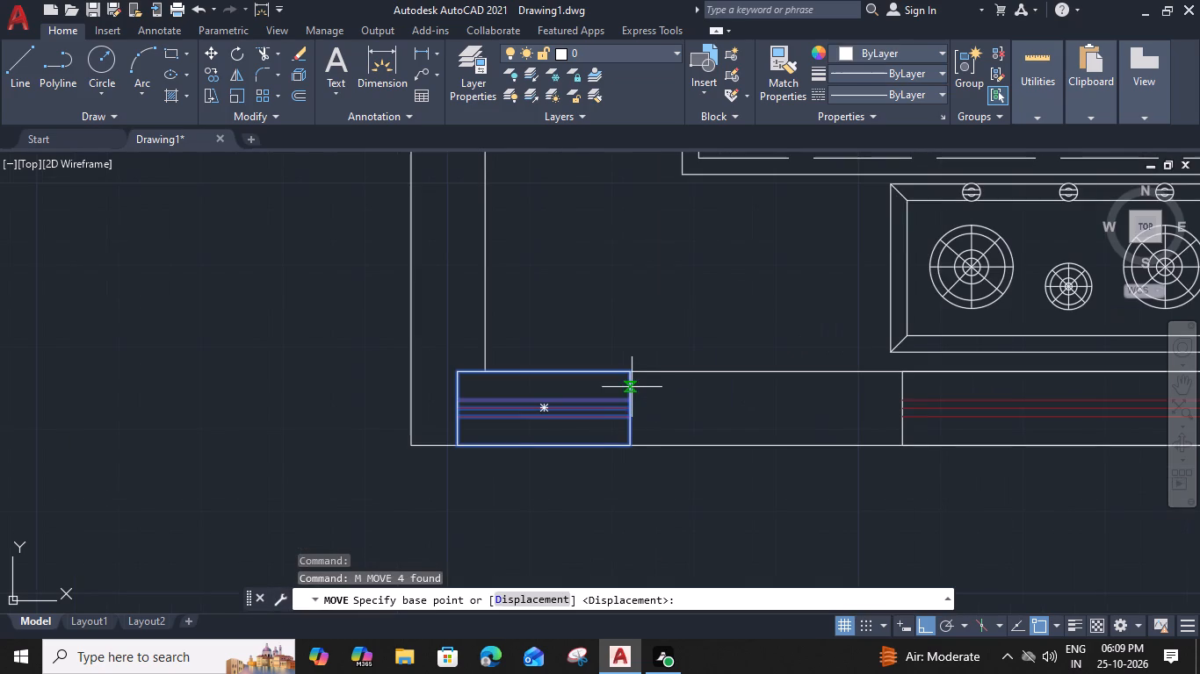
click(632, 372)
click(667, 376)
scroll(667, 376, down, 3)
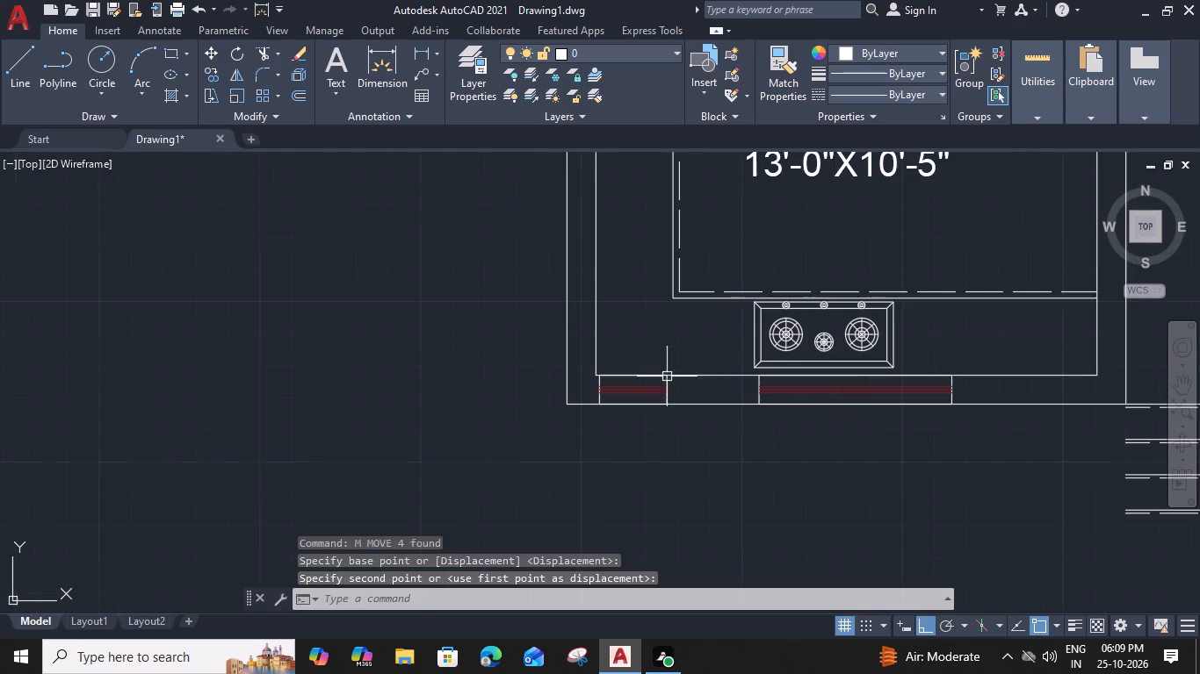
Group all the objects of the kitchen stove into a single group.
scroll(842, 409, down, 1)
middle_drag(842, 410, 677, 422)
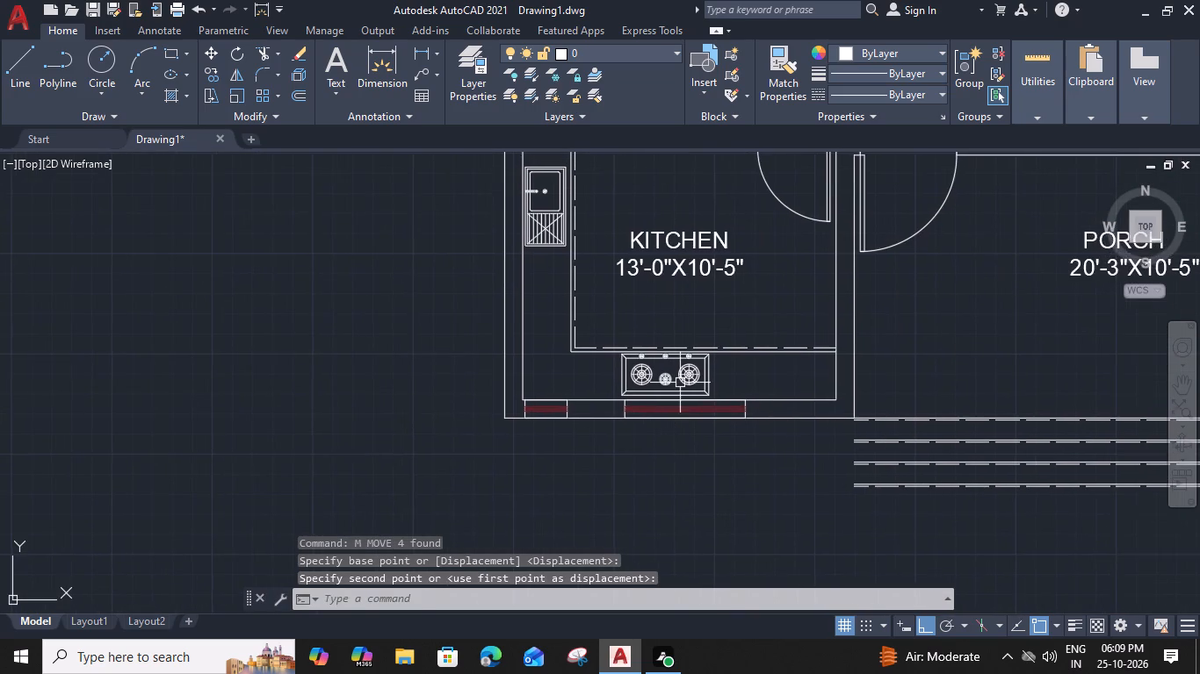
scroll(727, 362, up, 4)
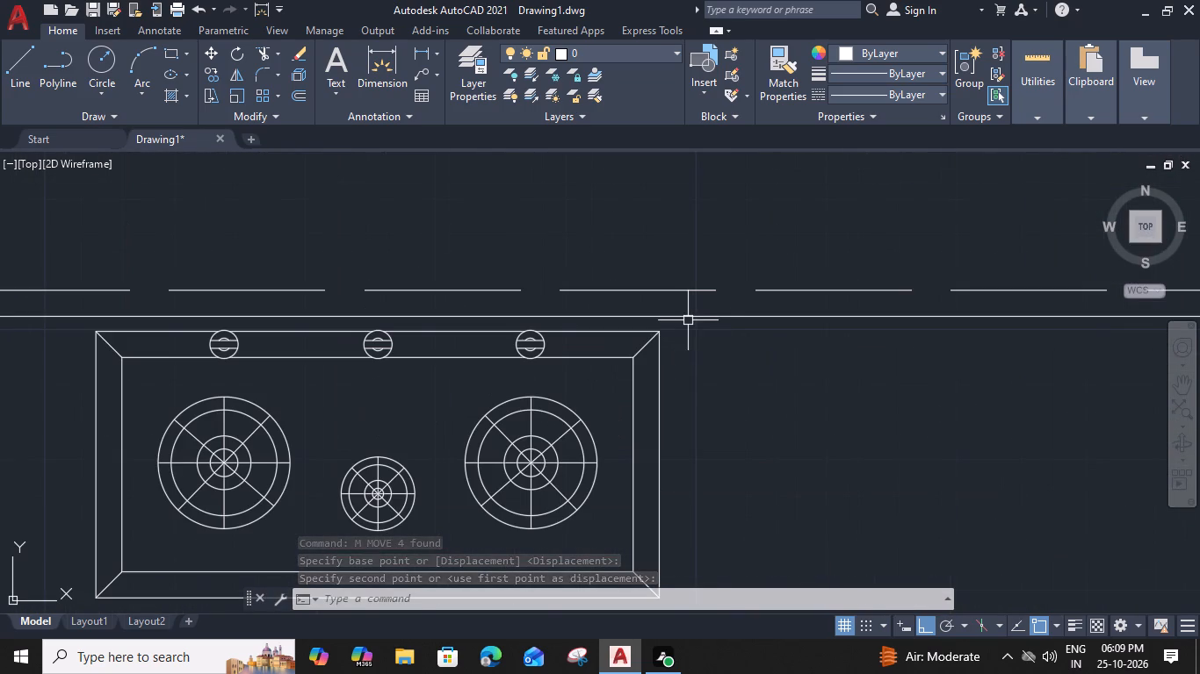
click(685, 321)
middle_drag(645, 451, 741, 355)
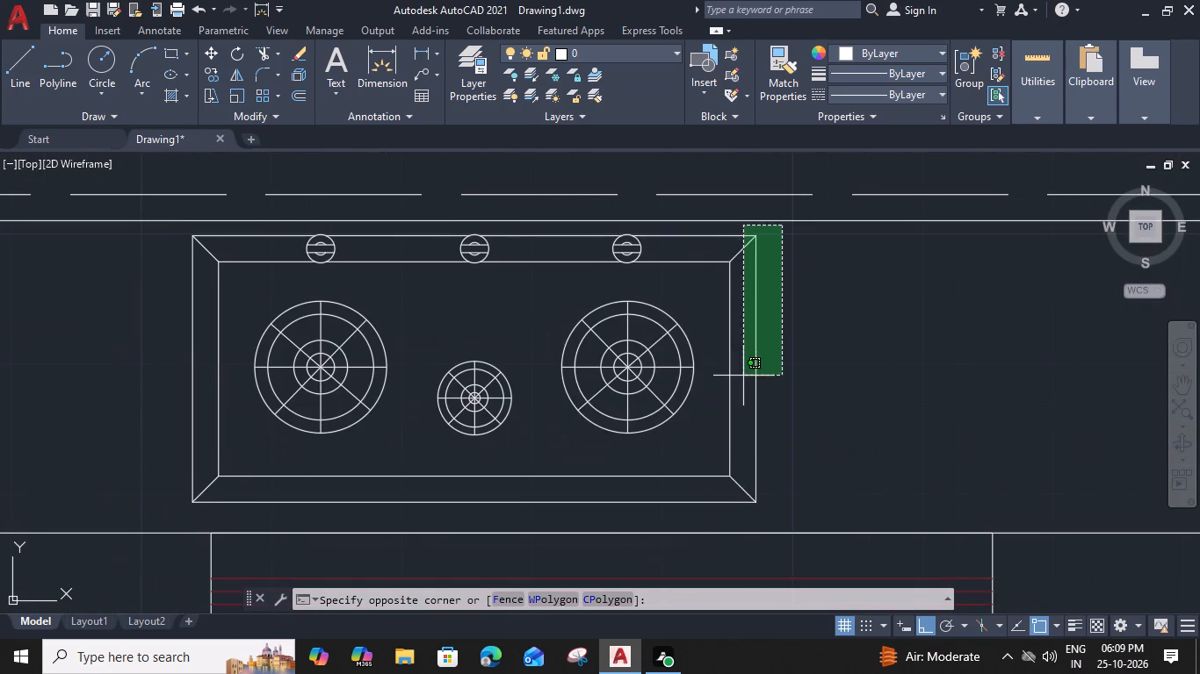
middle_drag(593, 492, 814, 478)
click(390, 503)
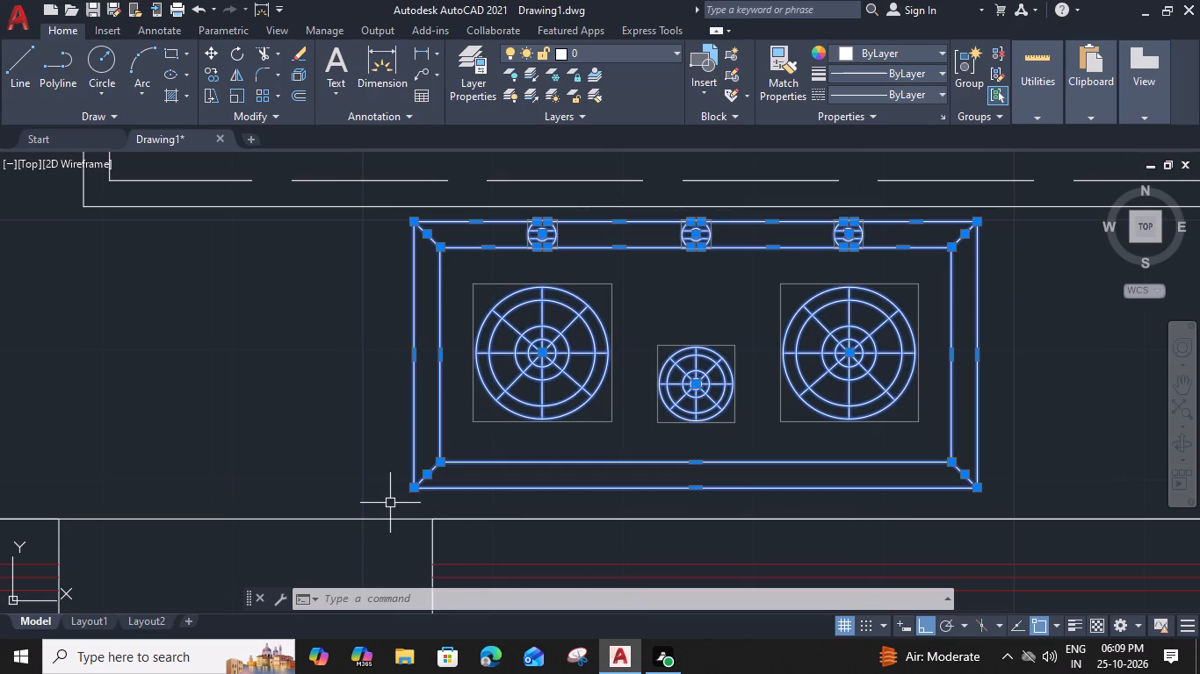
key(g)
key(space)
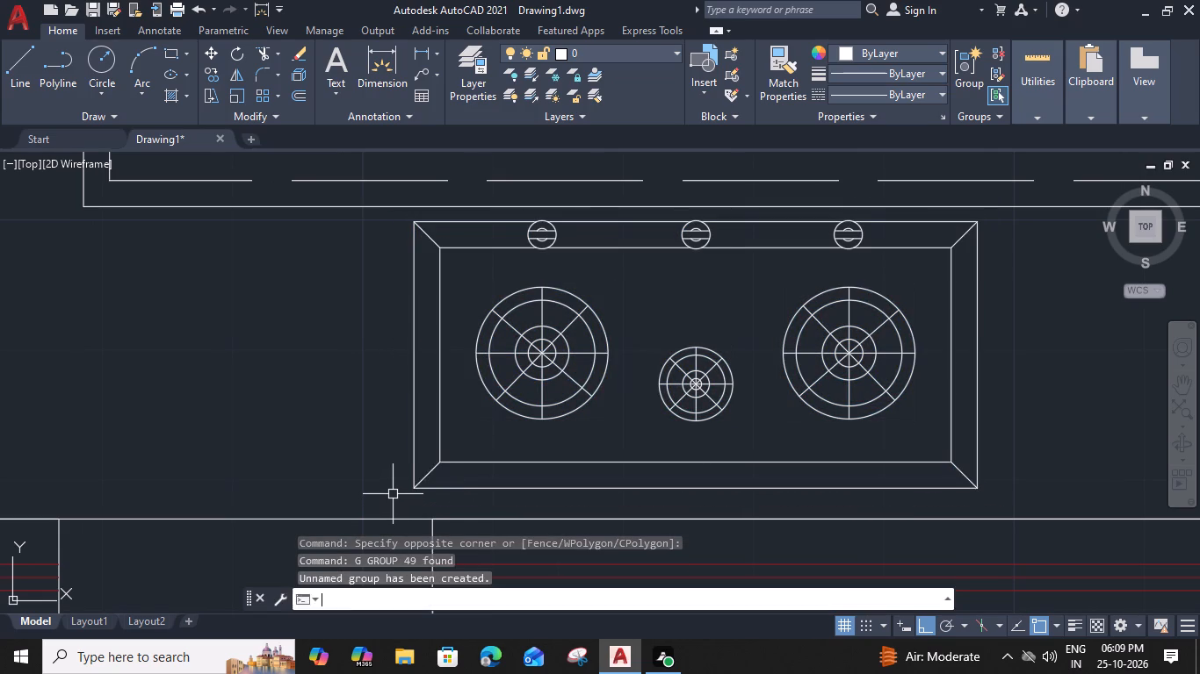
Move the grouped stove right along the counter so it is centred on the wide window, against the counter's front edge.
click(431, 477)
text(M)
key(space)
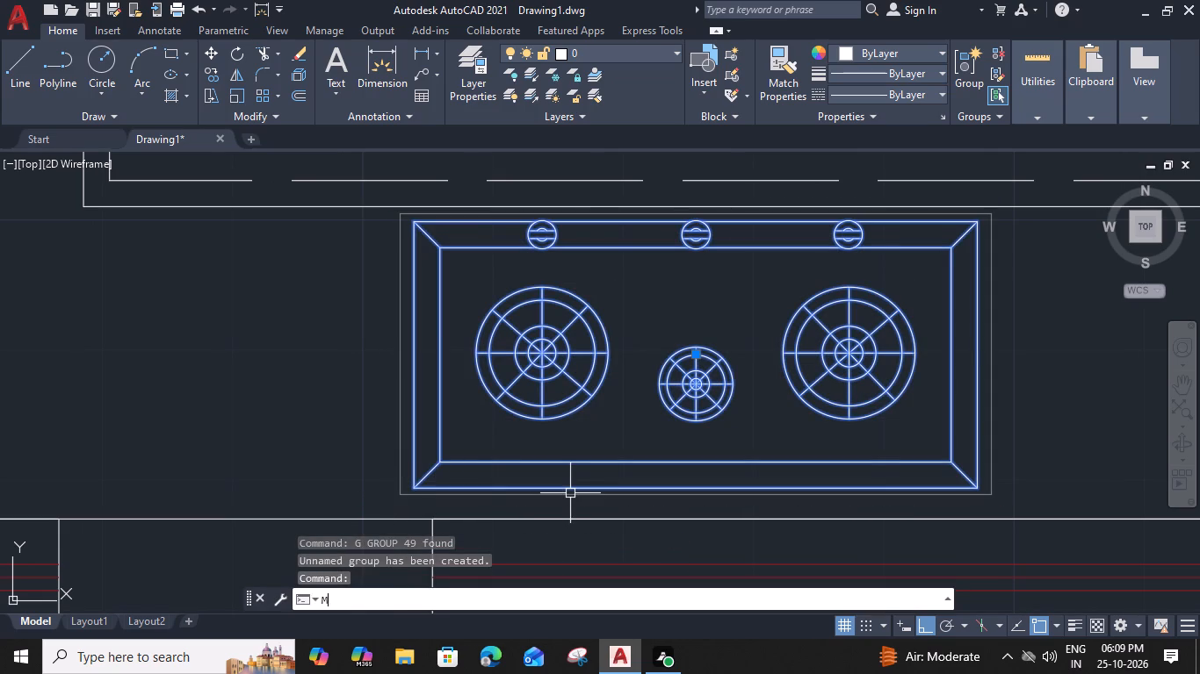
click(978, 220)
scroll(980, 221, down, 2)
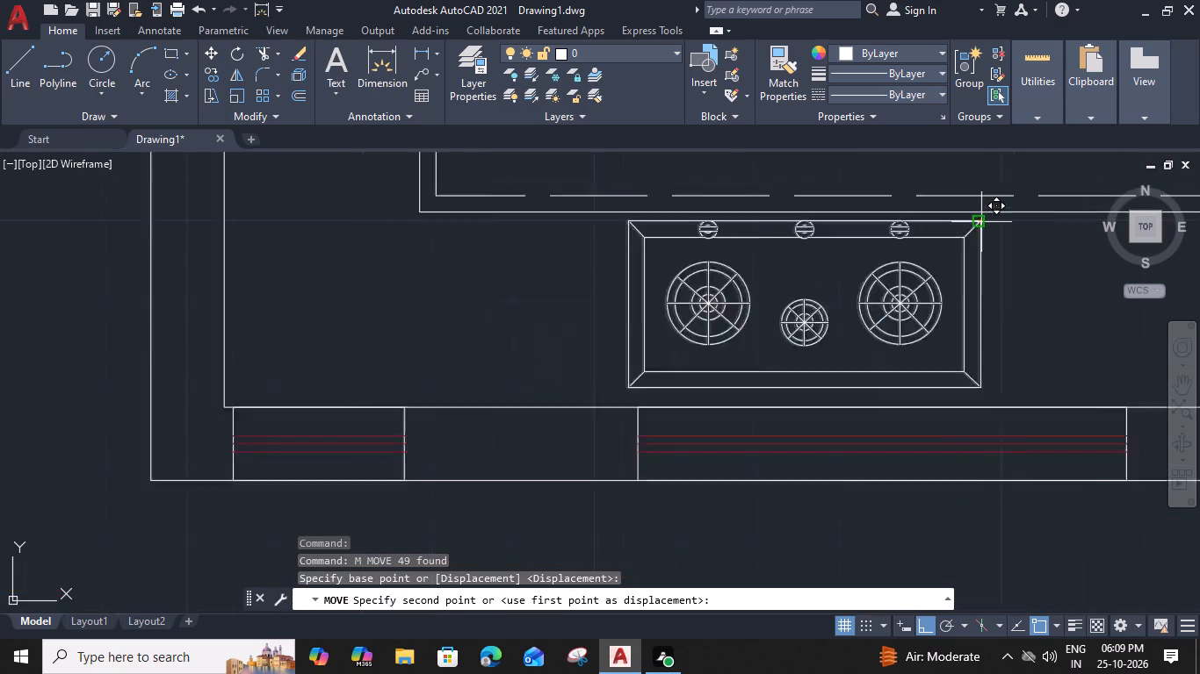
middle_drag(993, 224, 929, 231)
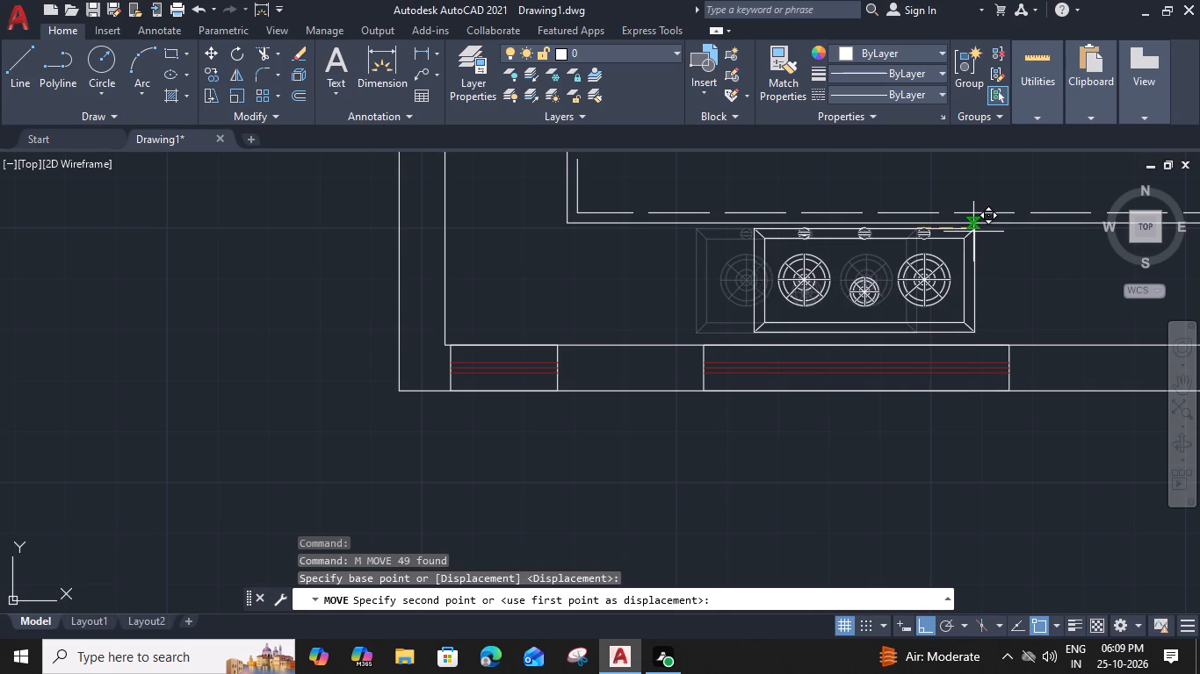
click(964, 232)
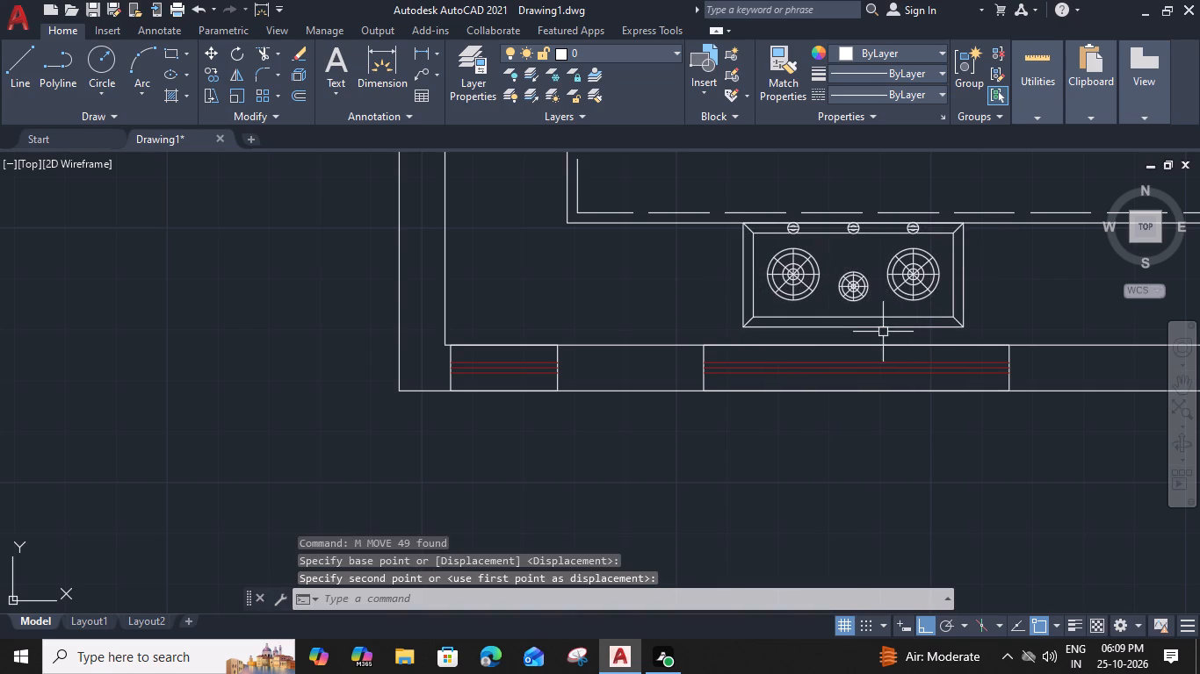
Move the stove slightly down so it sits centred between the counter's front edge and the kitchen wall.
click(867, 326)
text(M)
key(space)
scroll(856, 338, up, 2)
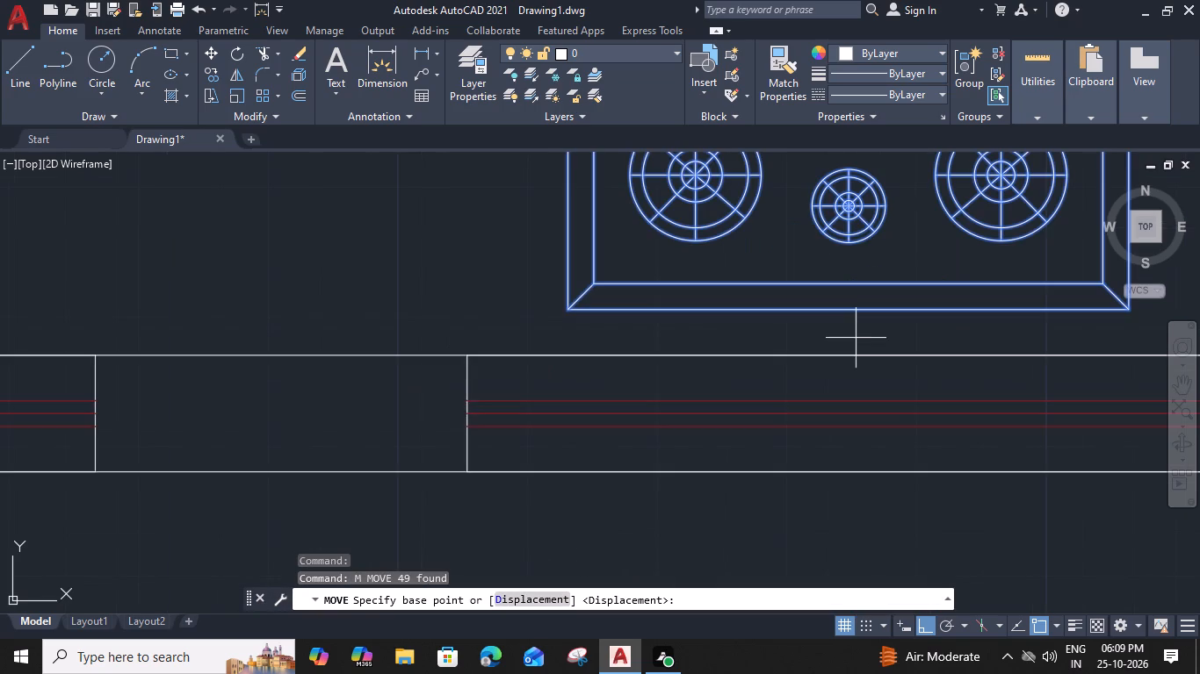
click(854, 309)
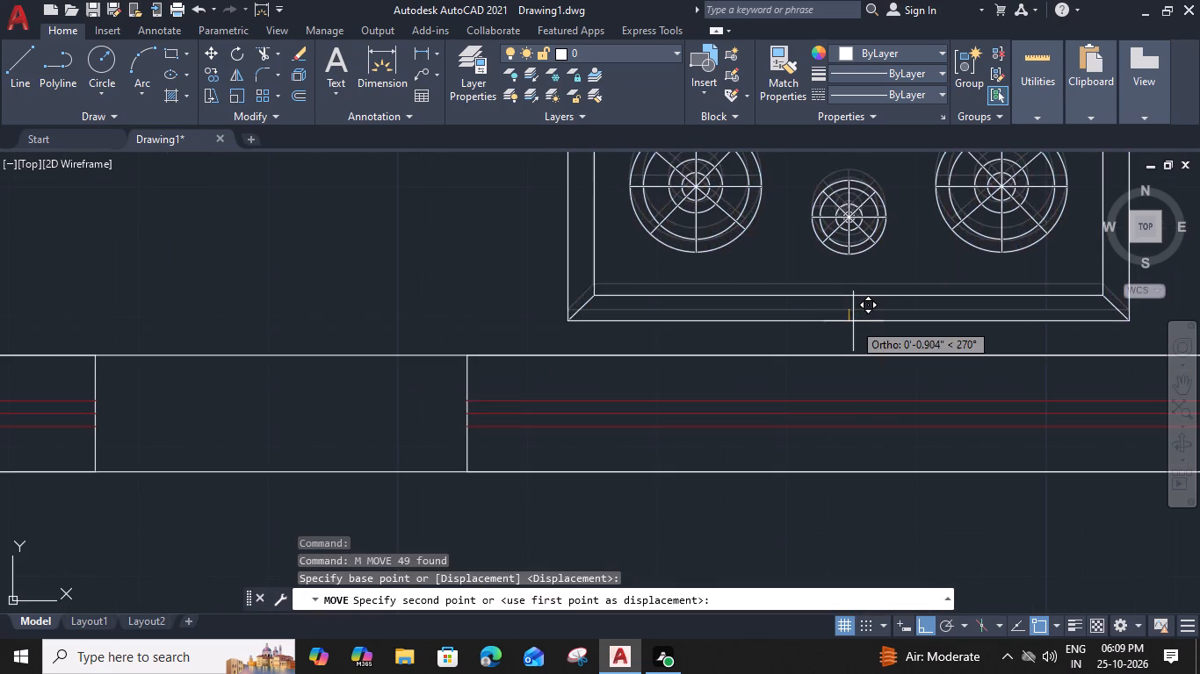
scroll(853, 322, up, 2)
click(837, 345)
scroll(837, 342, down, 3)
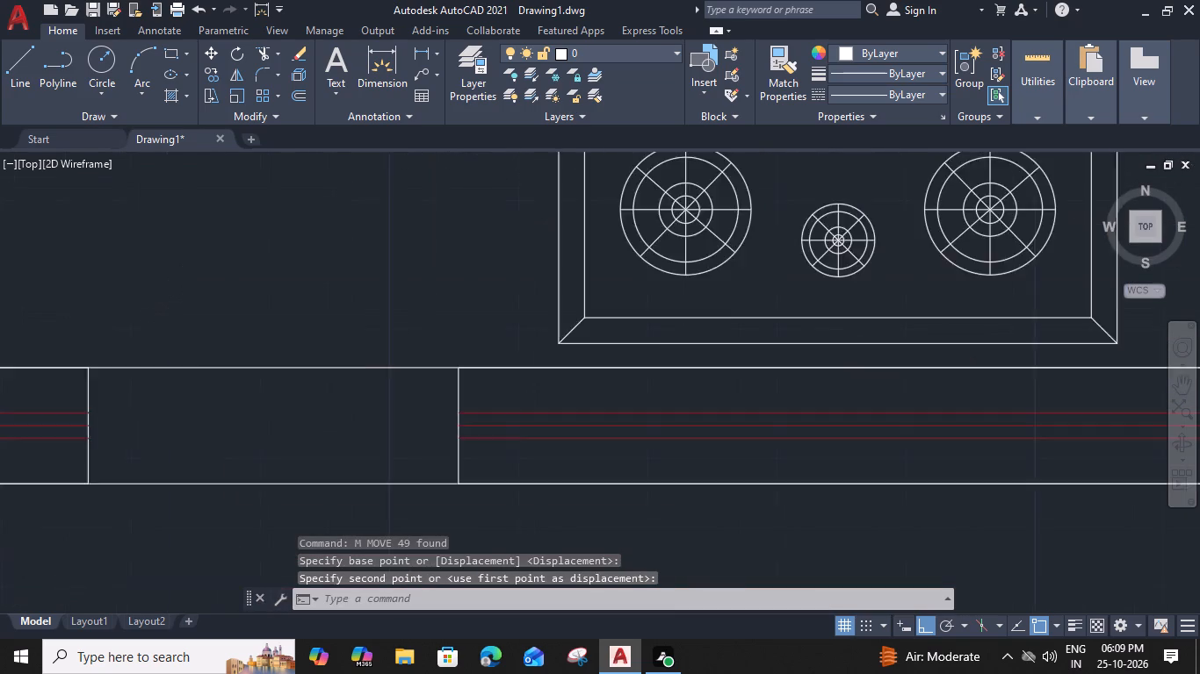
middle_drag(972, 314, 916, 320)
scroll(923, 325, down, 3)
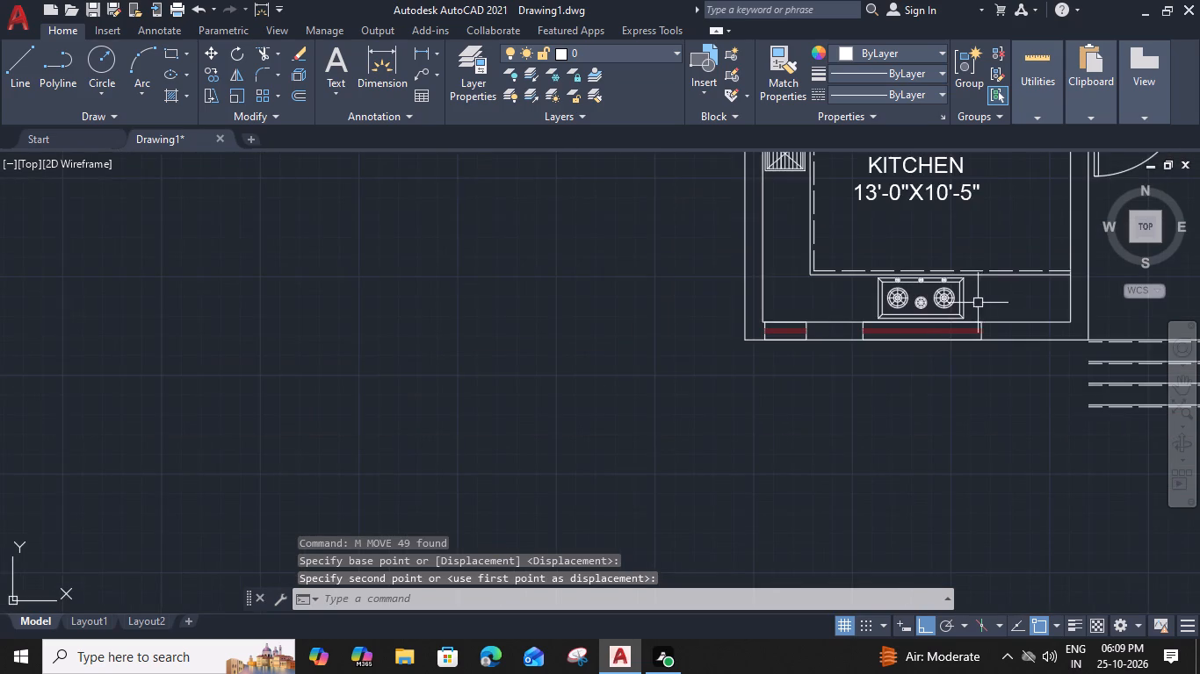
middle_drag(982, 299, 644, 388)
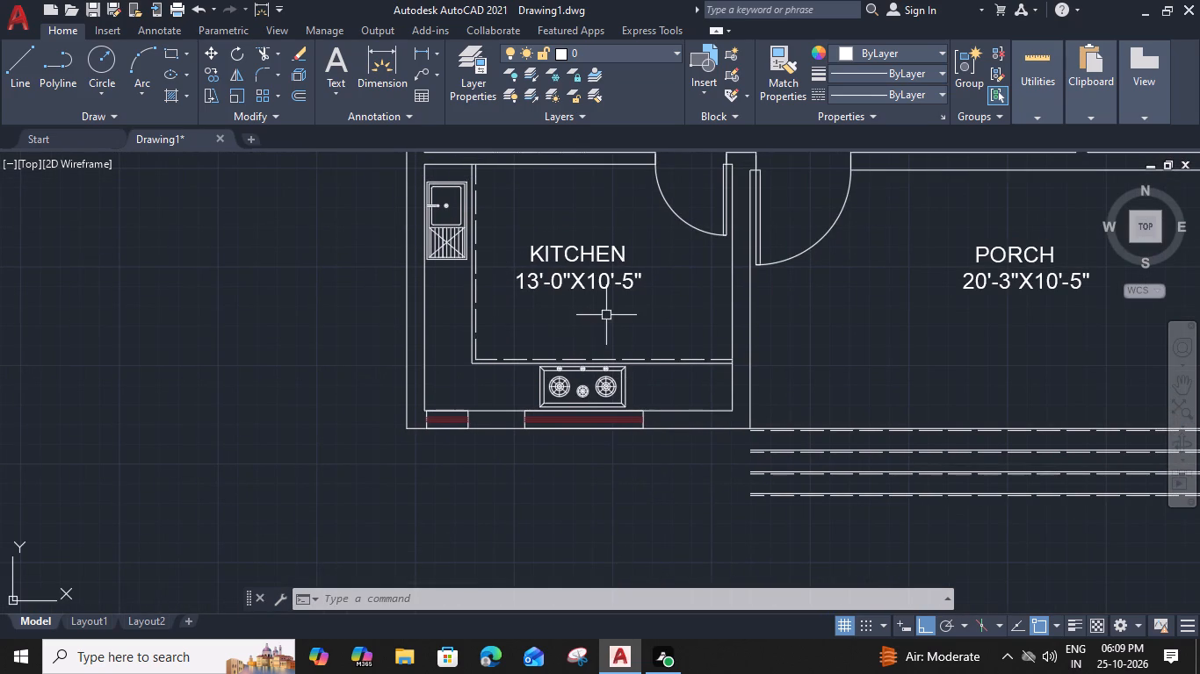
Draw a vertical line across the porch steps near their kitchen-side end, from the house's front wall line to the lowest step line.
middle_drag(629, 308, 397, 334)
middle_drag(802, 431, 832, 371)
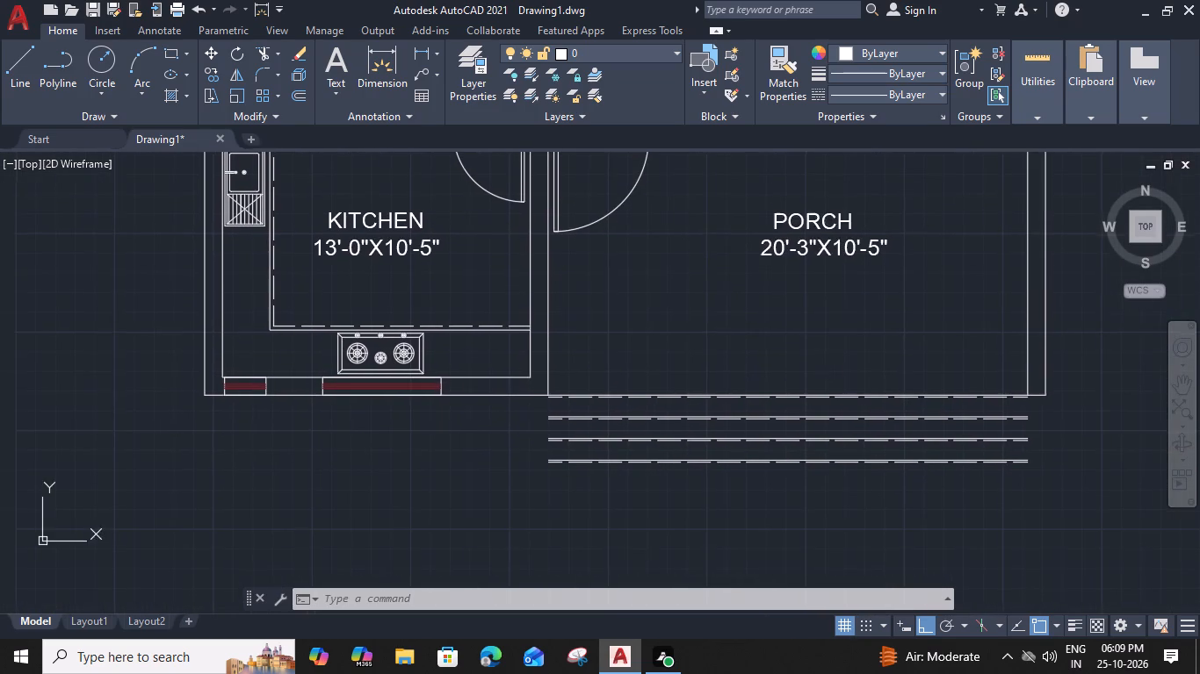
scroll(545, 412, up, 2)
text(L)
key(space)
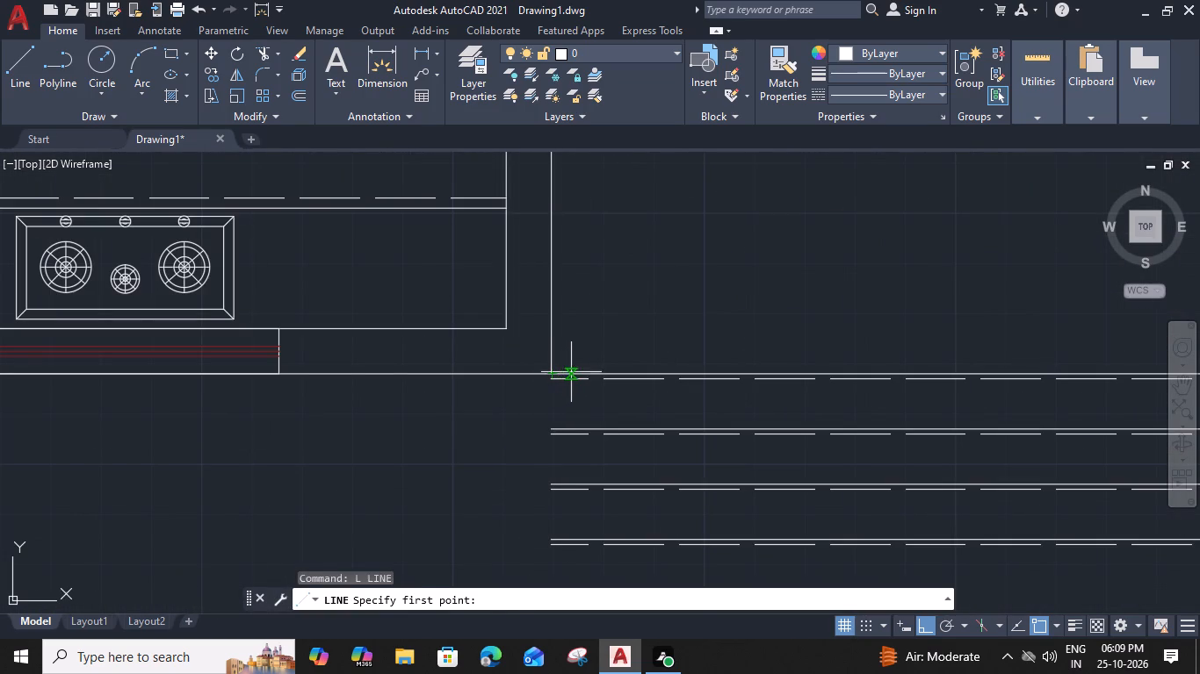
click(570, 375)
middle_drag(549, 518, 587, 403)
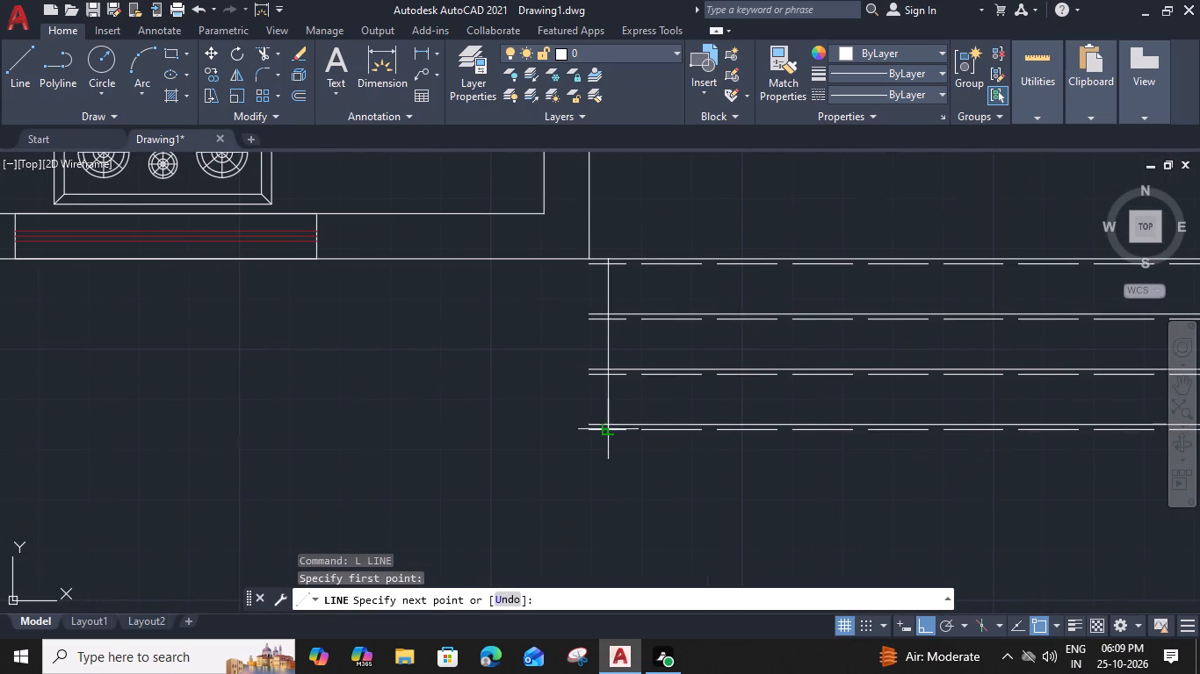
click(607, 432)
key(space)
Offset this vertical line 9" to the right, across the porch steps.
click(607, 354)
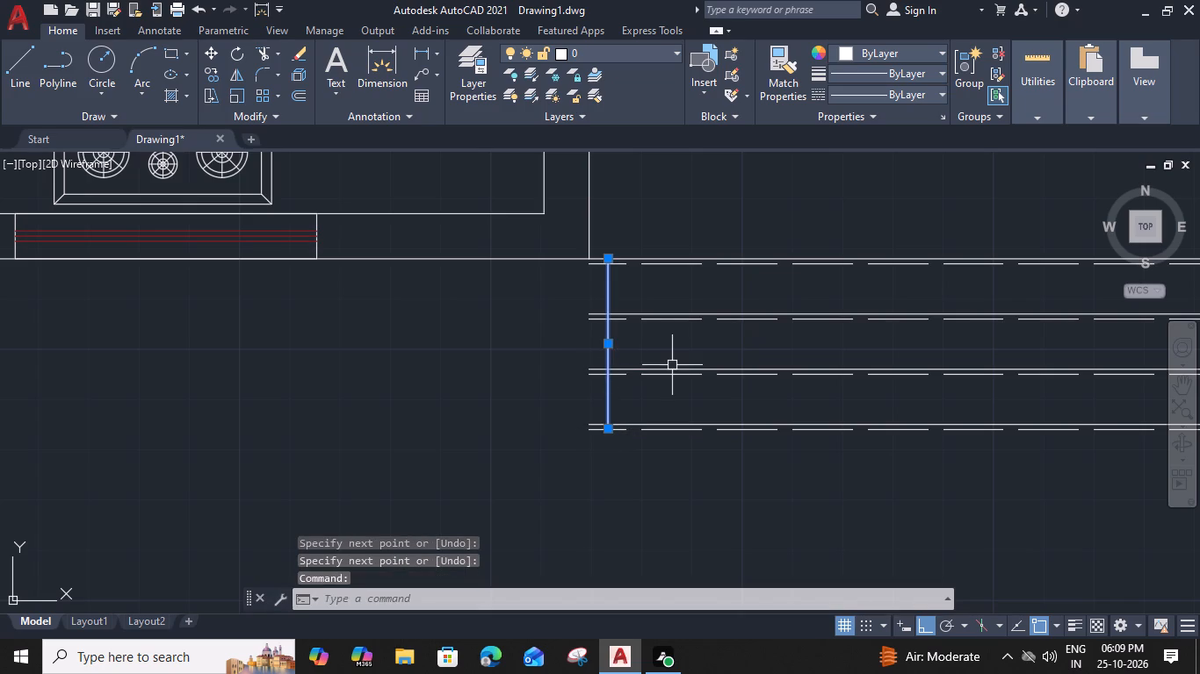
text(O 9)
key(shift+quotedbl)
key(Return)
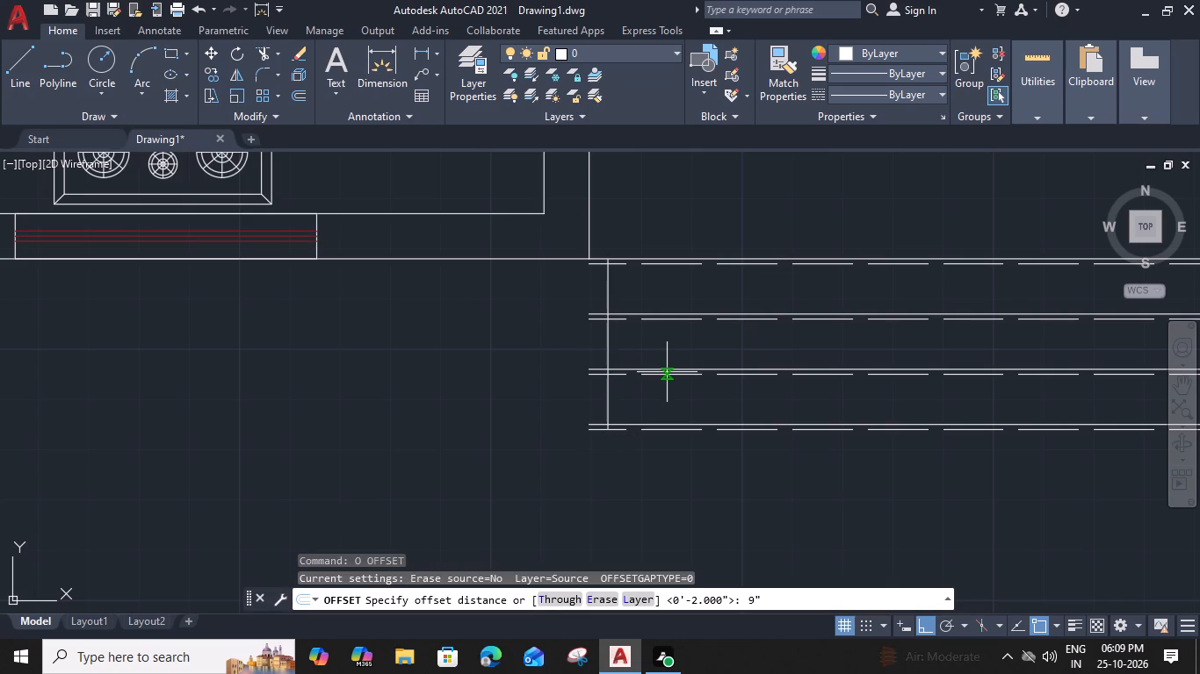
click(721, 397)
key(Escape)
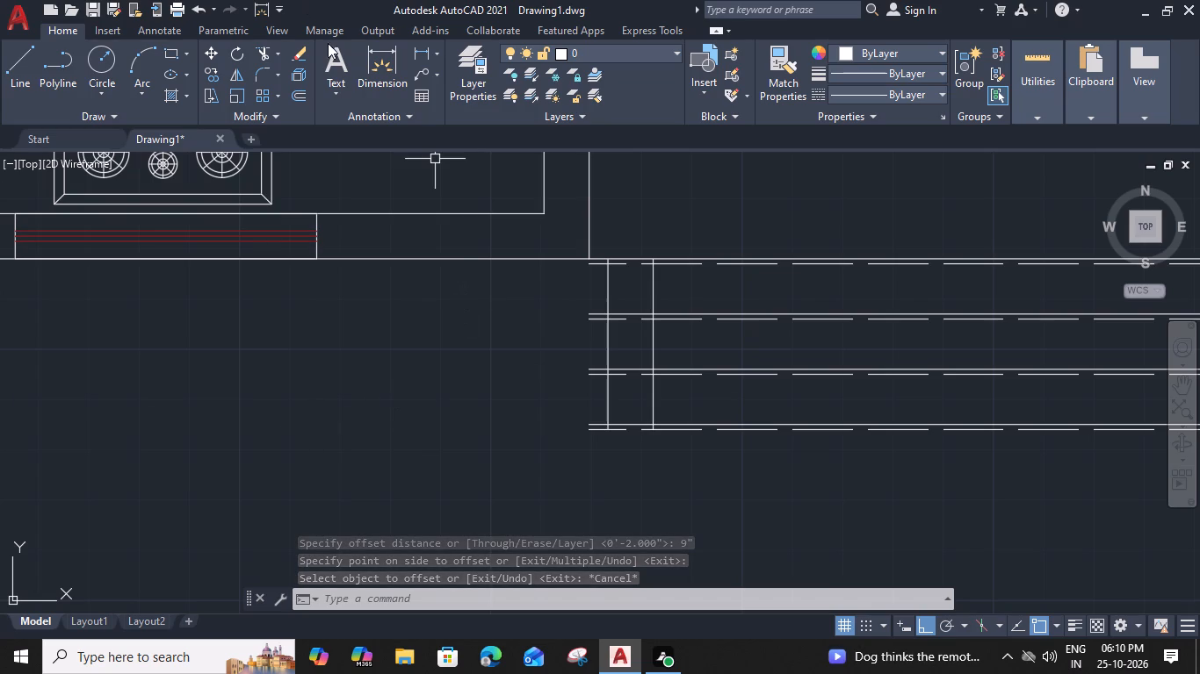
Trim the step lines between the two vertical lines and their stubs on the kitchen side, leaving a clean closed bottom corner.
middle_drag(742, 405, 661, 417)
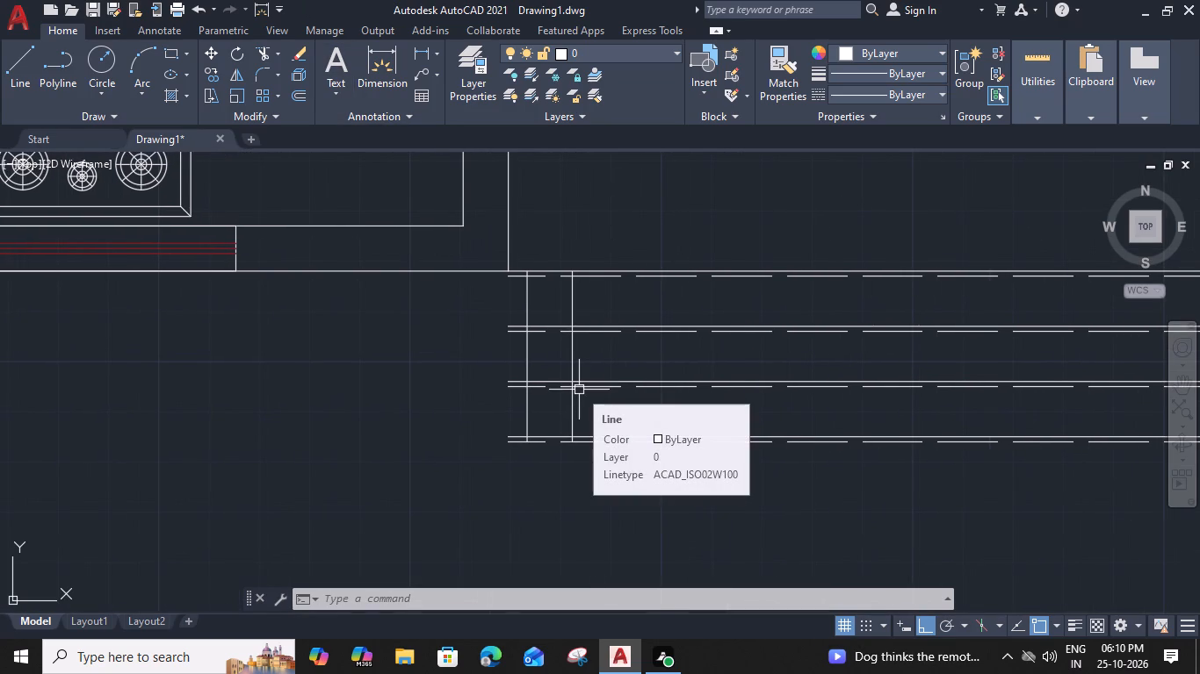
text(TR)
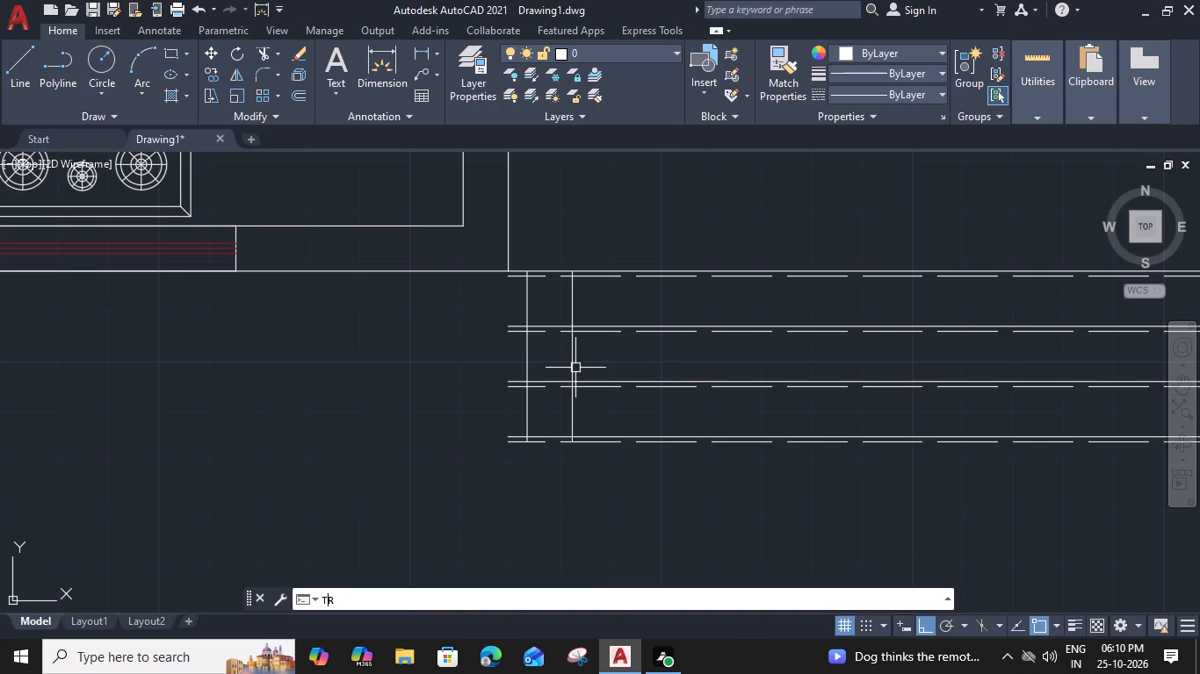
key(space)
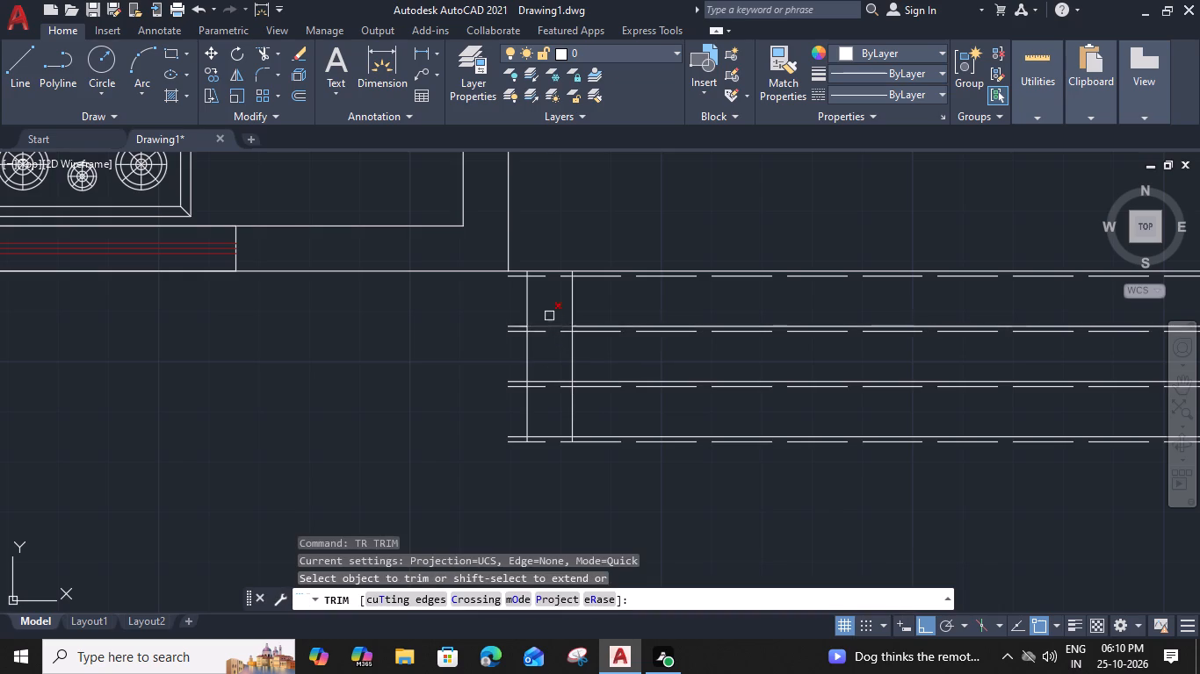
click(549, 310)
click(547, 416)
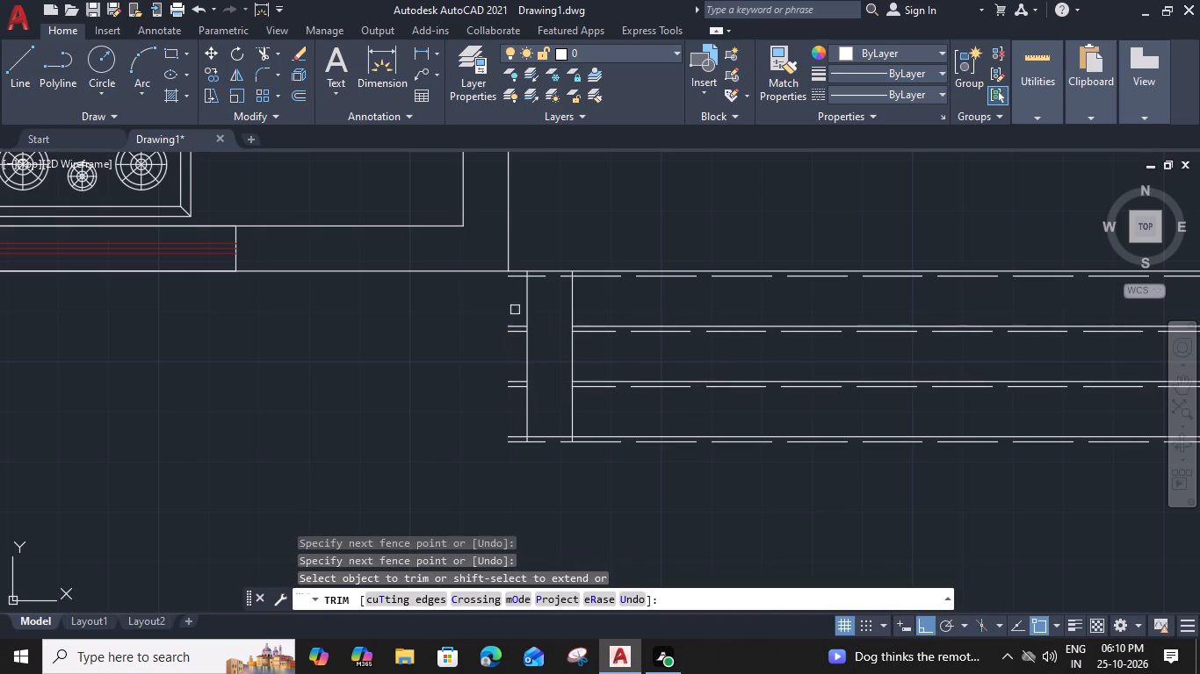
click(515, 310)
click(506, 407)
click(515, 385)
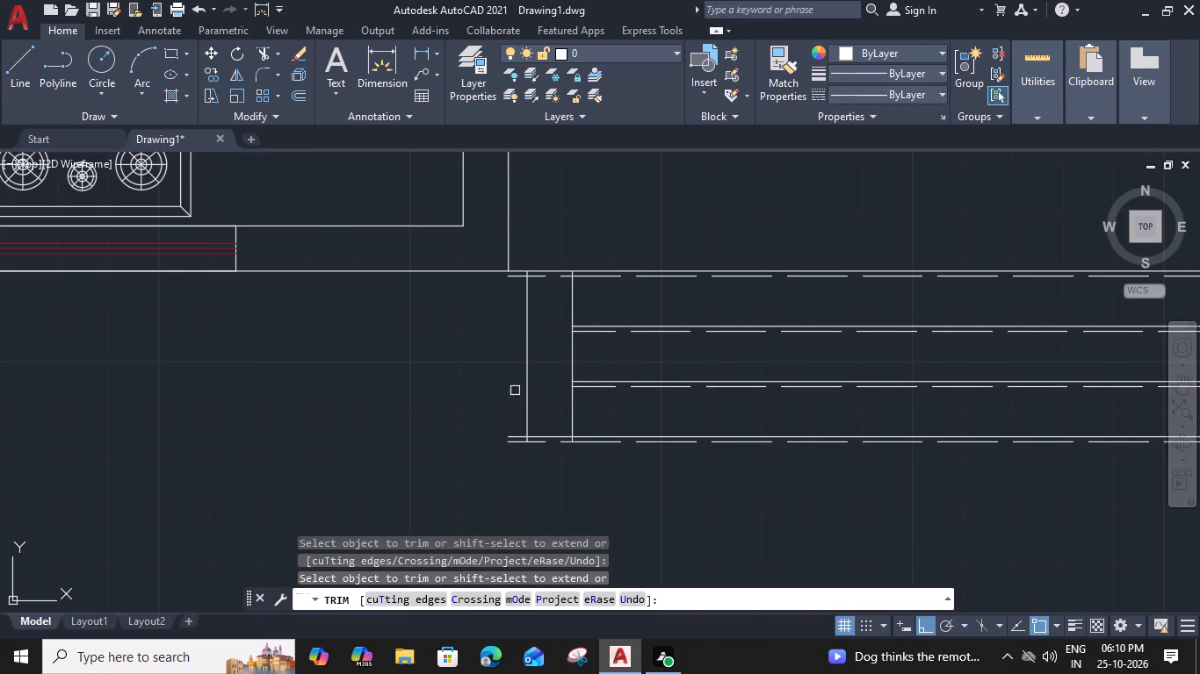
scroll(507, 436, up, 1)
click(516, 448)
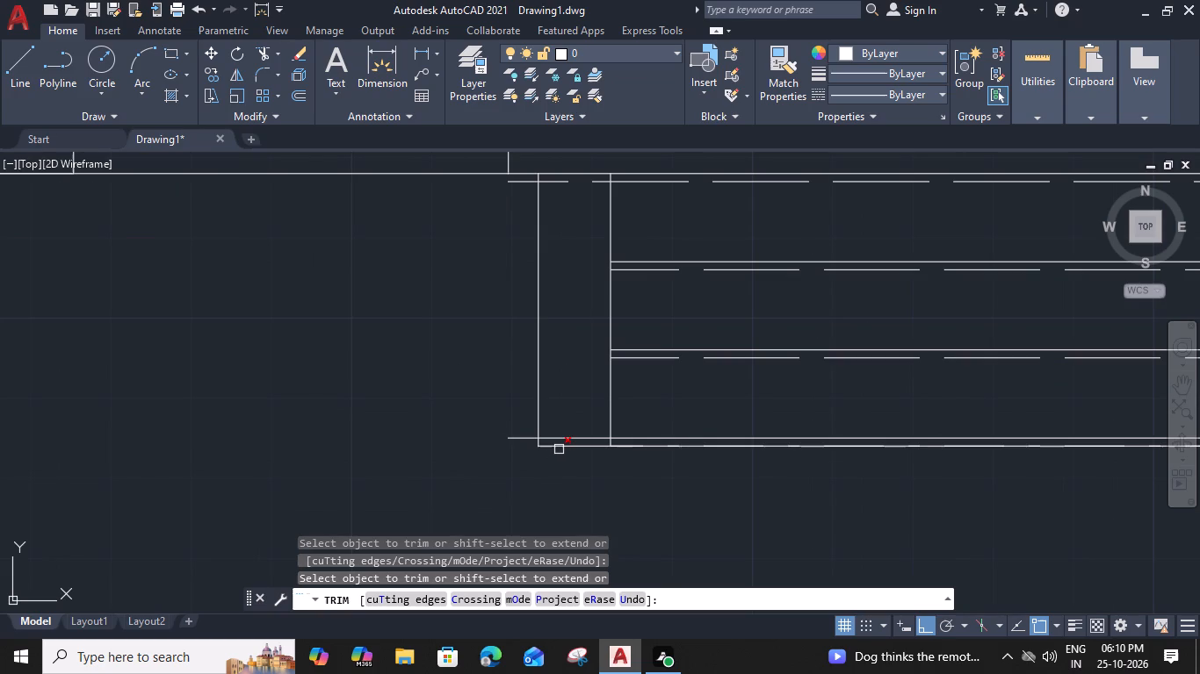
click(559, 449)
click(539, 448)
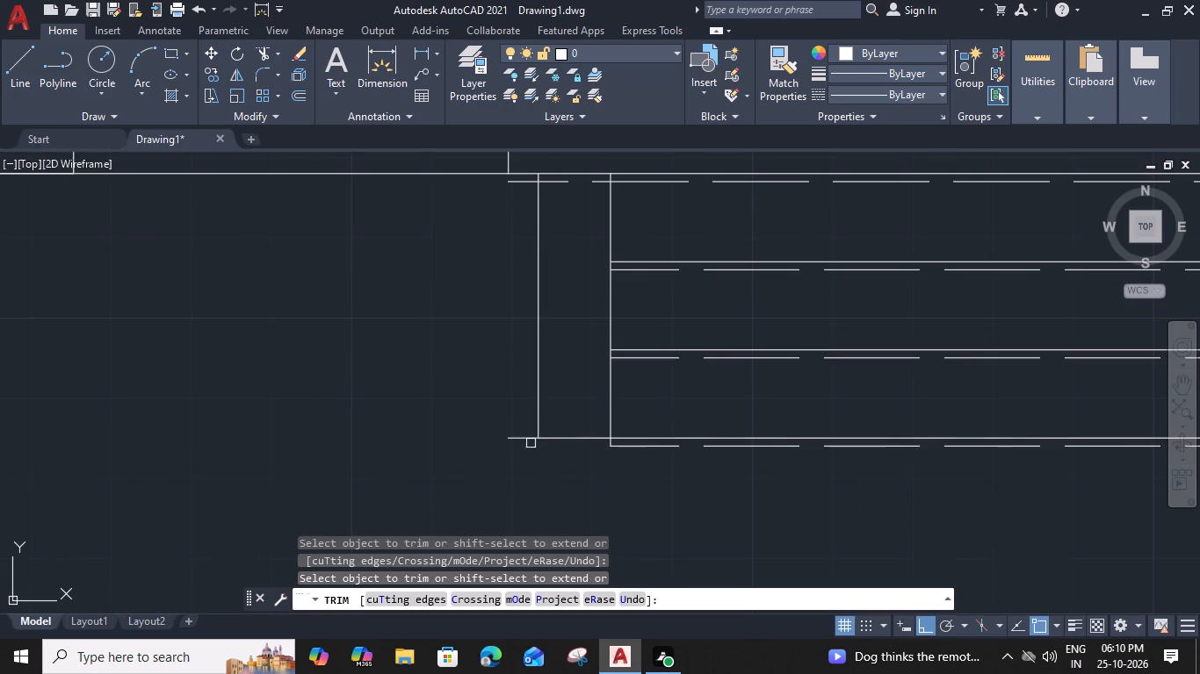
click(528, 440)
scroll(605, 451, up, 2)
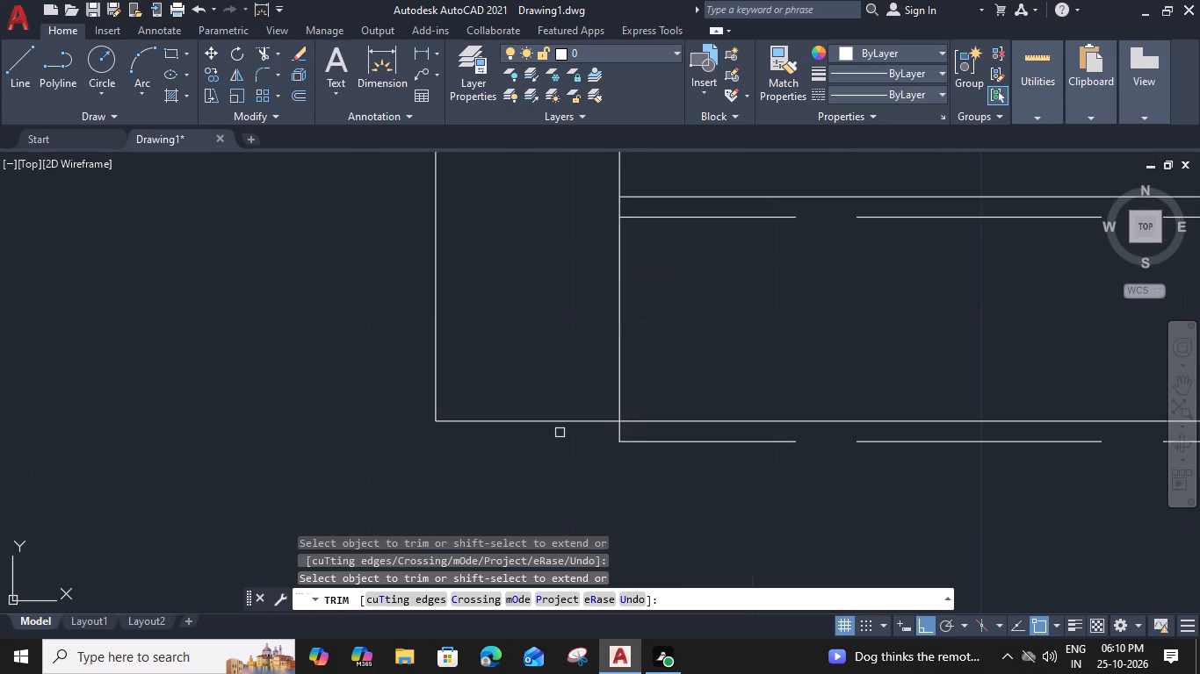
key(Escape)
Draw a horizontal line about 16'-4" long from the side wall's bottom-left corner, running left past the kitchen's outer wall.
scroll(560, 433, down, 3)
middle_drag(558, 433, 625, 452)
middle_drag(437, 441, 503, 449)
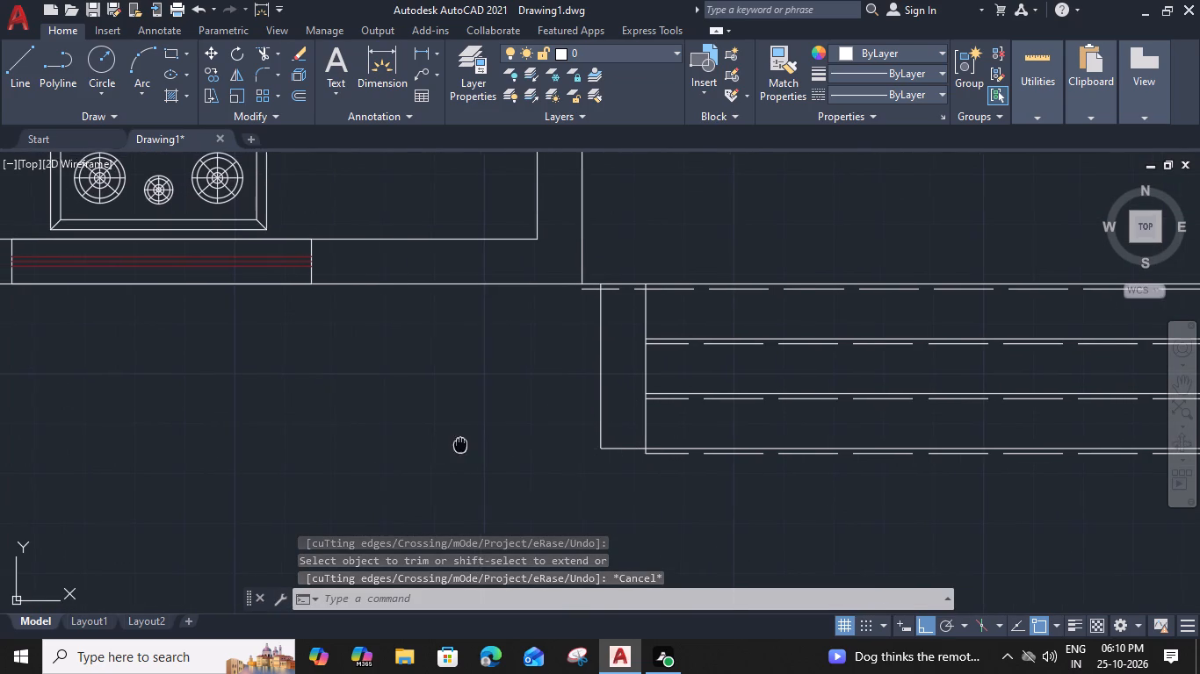
middle_drag(503, 449, 719, 462)
key(l)
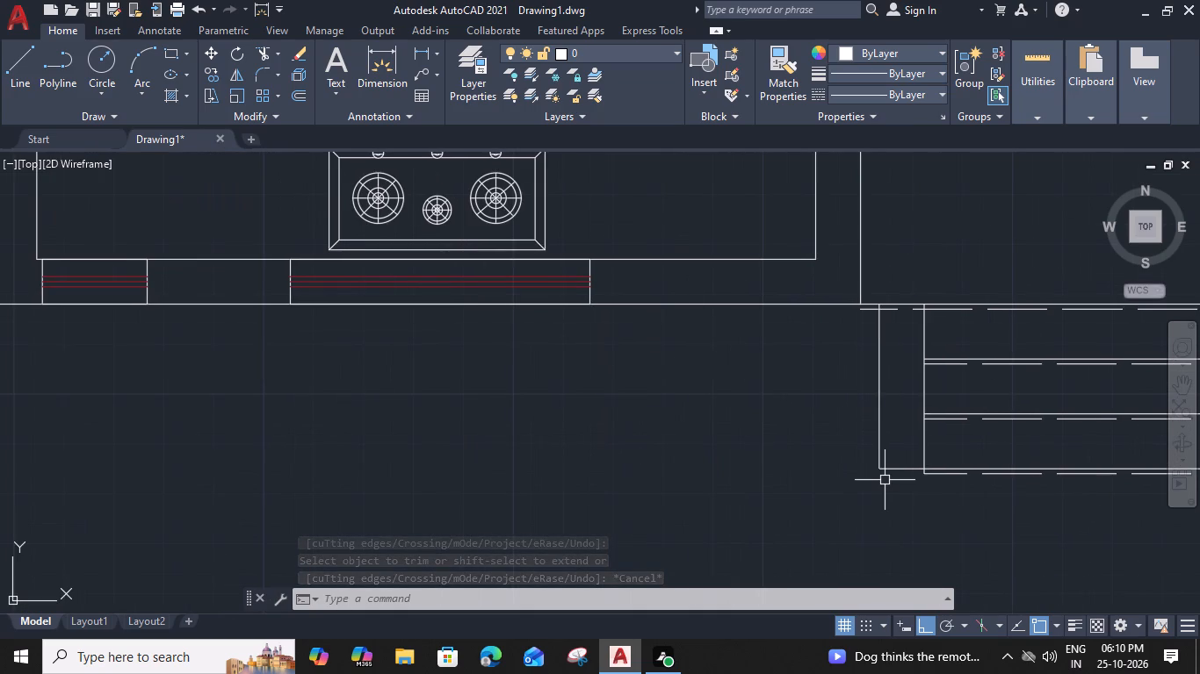
key(space)
click(875, 473)
scroll(358, 466, down, 2)
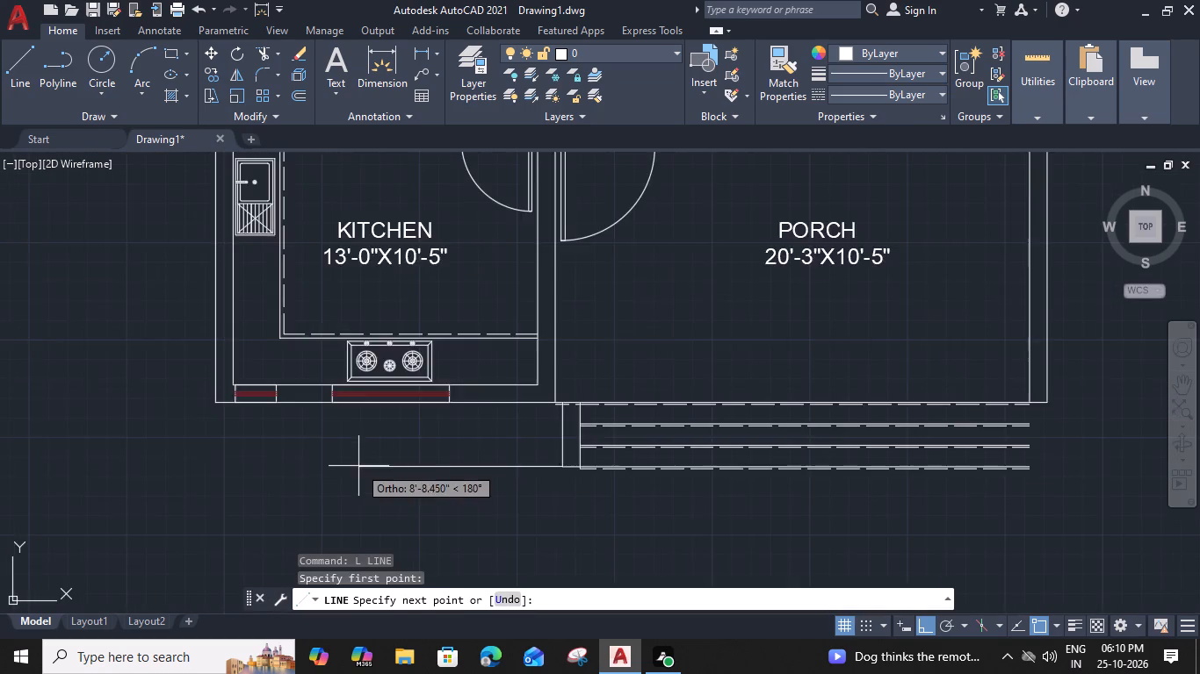
middle_drag(358, 466, 700, 465)
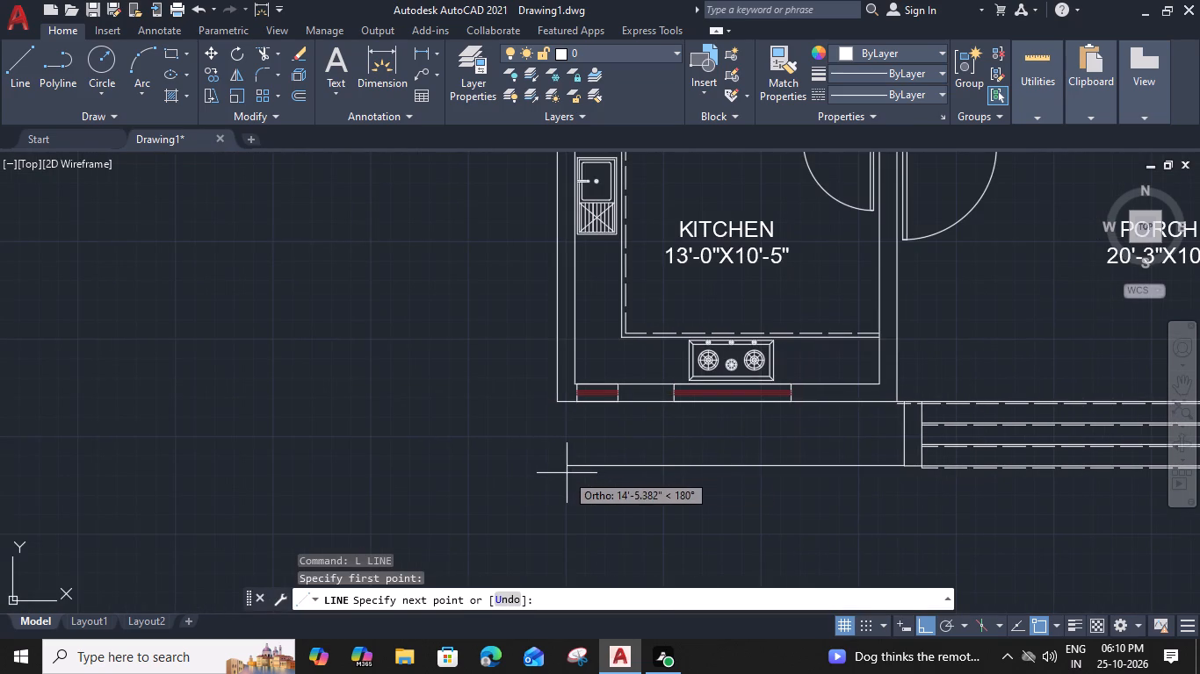
click(521, 471)
key(Escape)
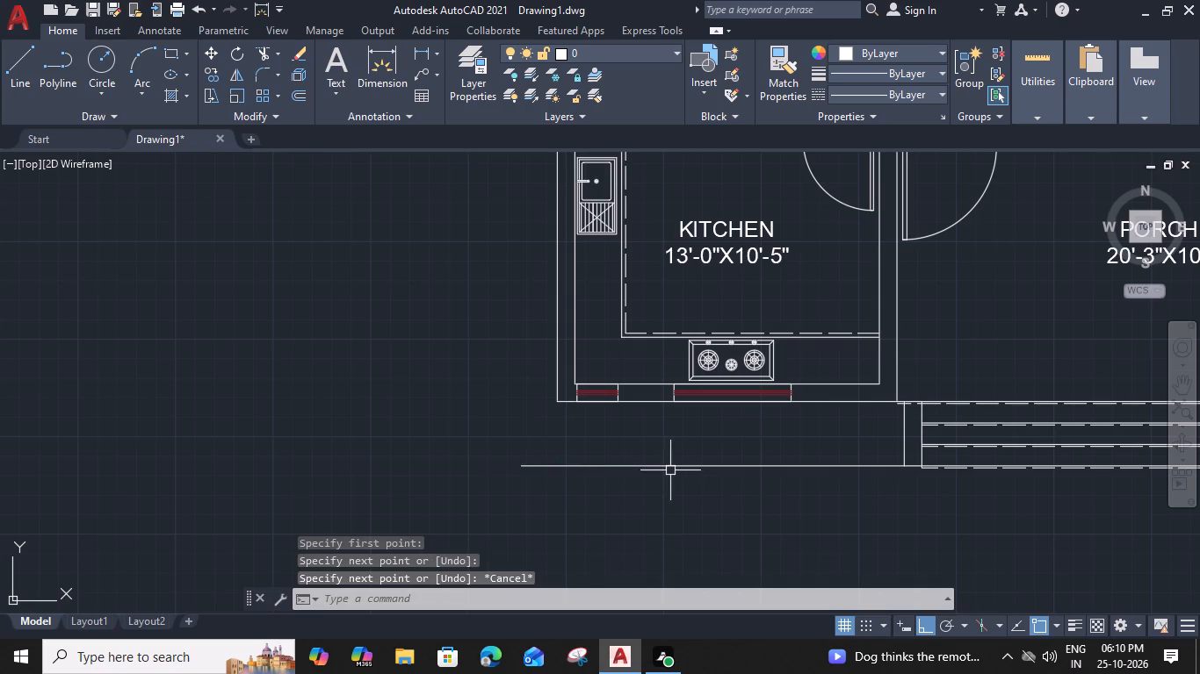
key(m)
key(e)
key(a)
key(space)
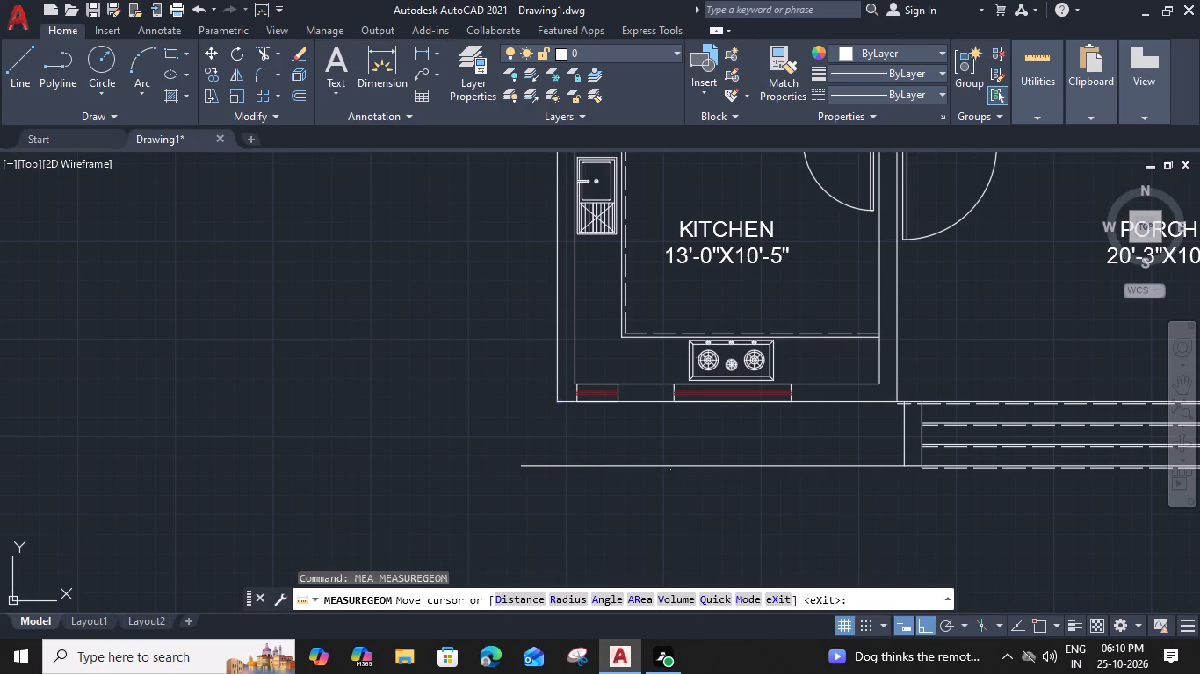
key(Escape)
Offset the long horizontal line below the kitchen 6" upward, towards the house.
click(705, 463)
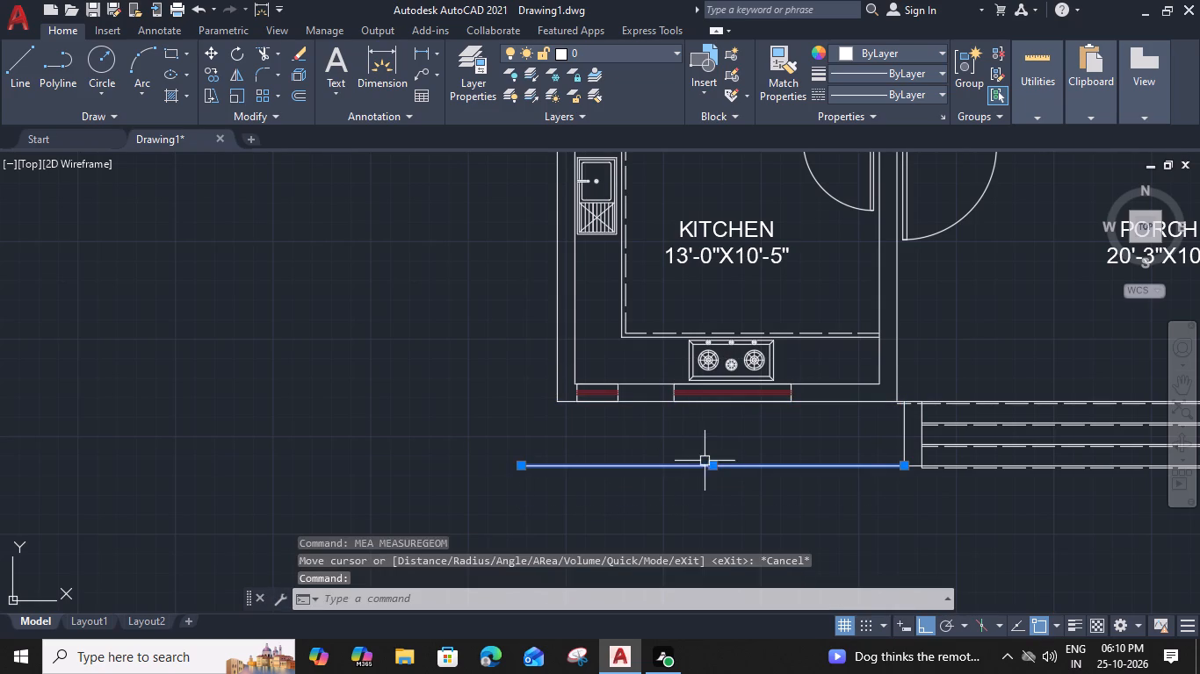
text(O)
key(space)
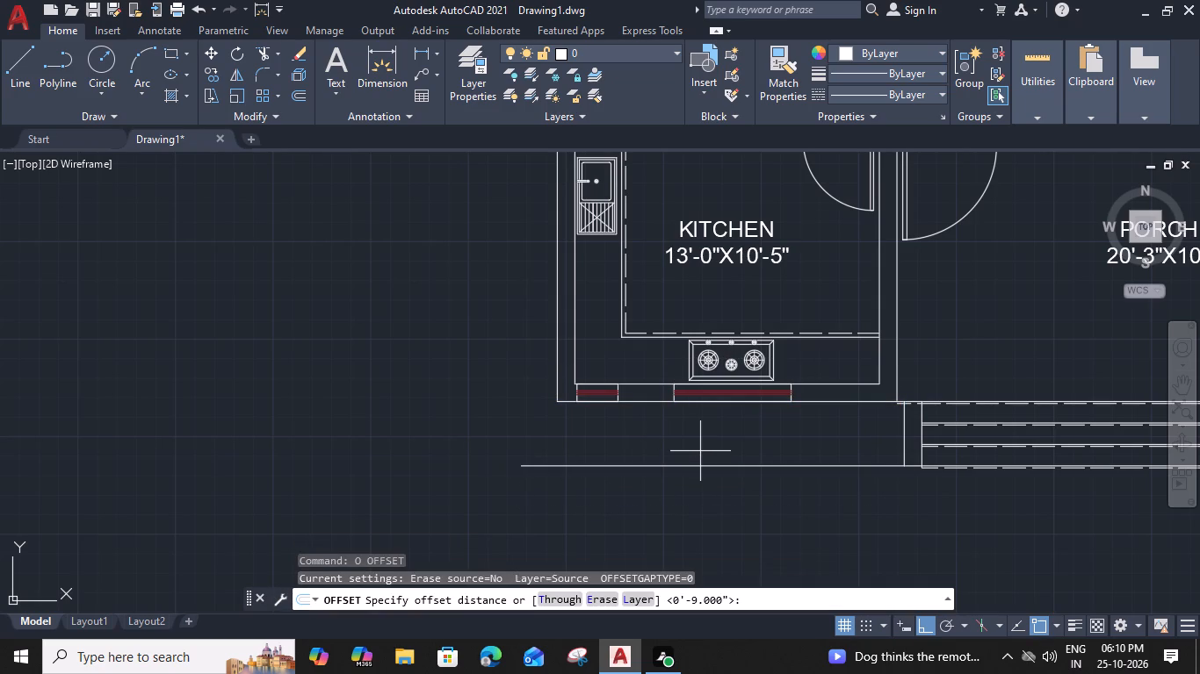
key(6)
key(shift+quotedbl)
key(Return)
click(700, 435)
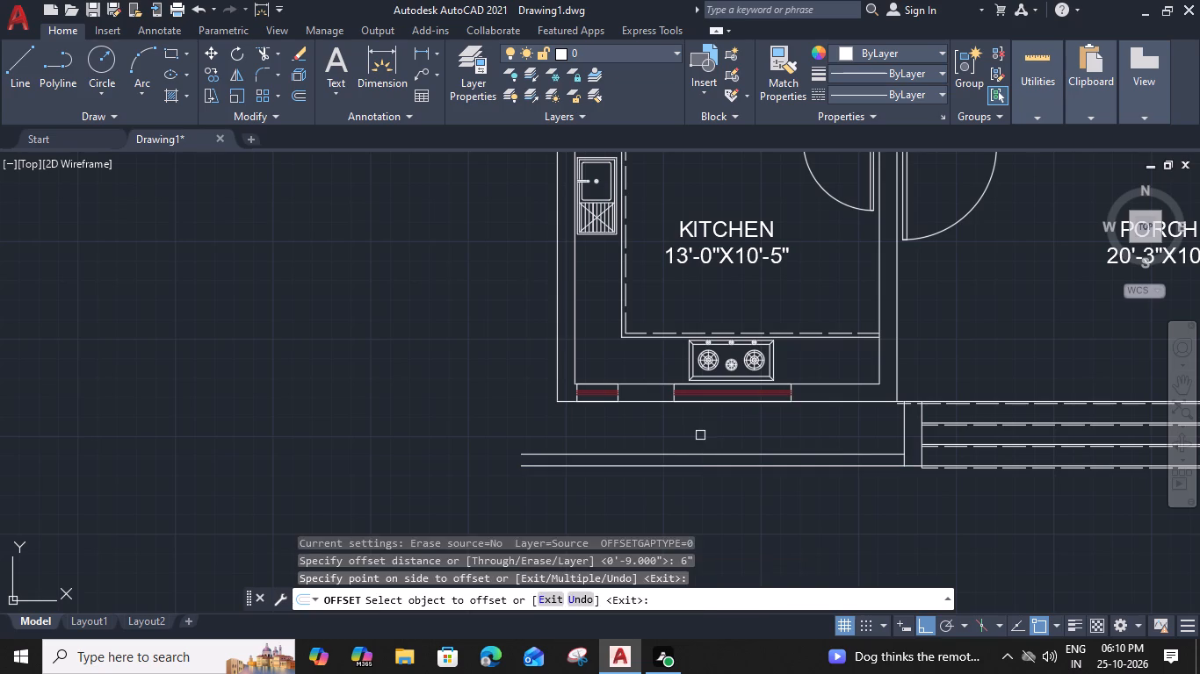
key(Escape)
Draw a vertical line closing the right end of the porch steps, from the porch wall's inner corner to the lowest step line.
middle_drag(745, 513, 391, 472)
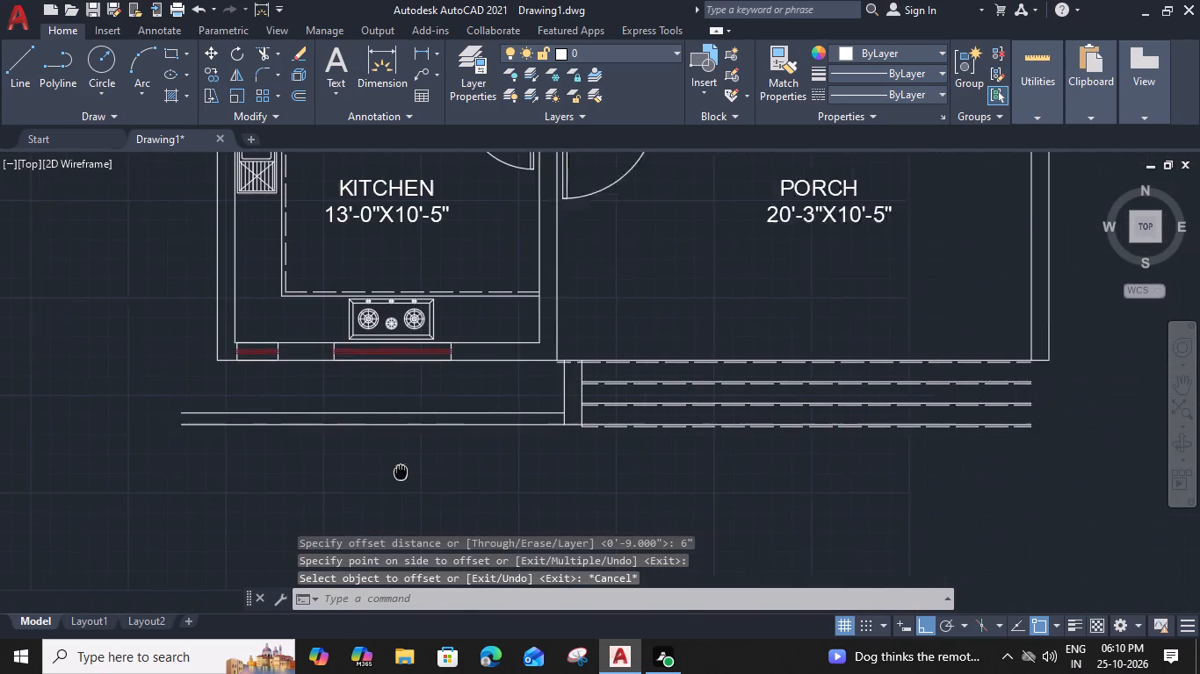
middle_drag(391, 472, 332, 480)
middle_drag(971, 480, 614, 489)
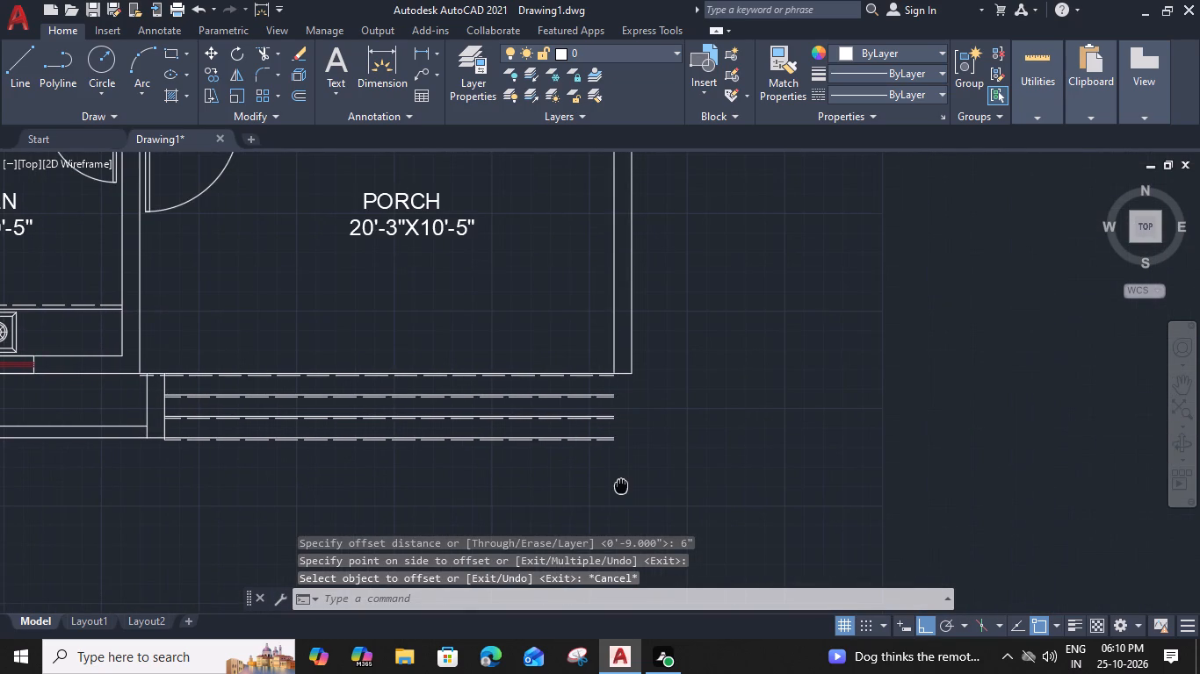
middle_drag(614, 489, 684, 498)
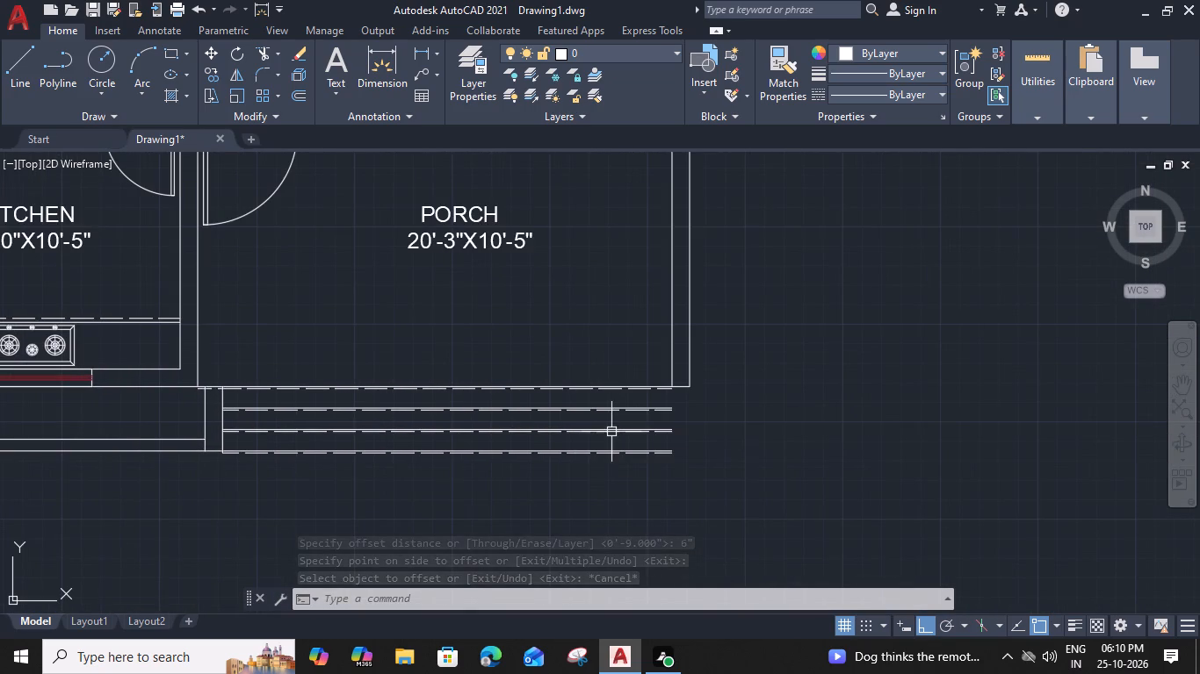
text(L)
key(space)
scroll(666, 405, up, 2)
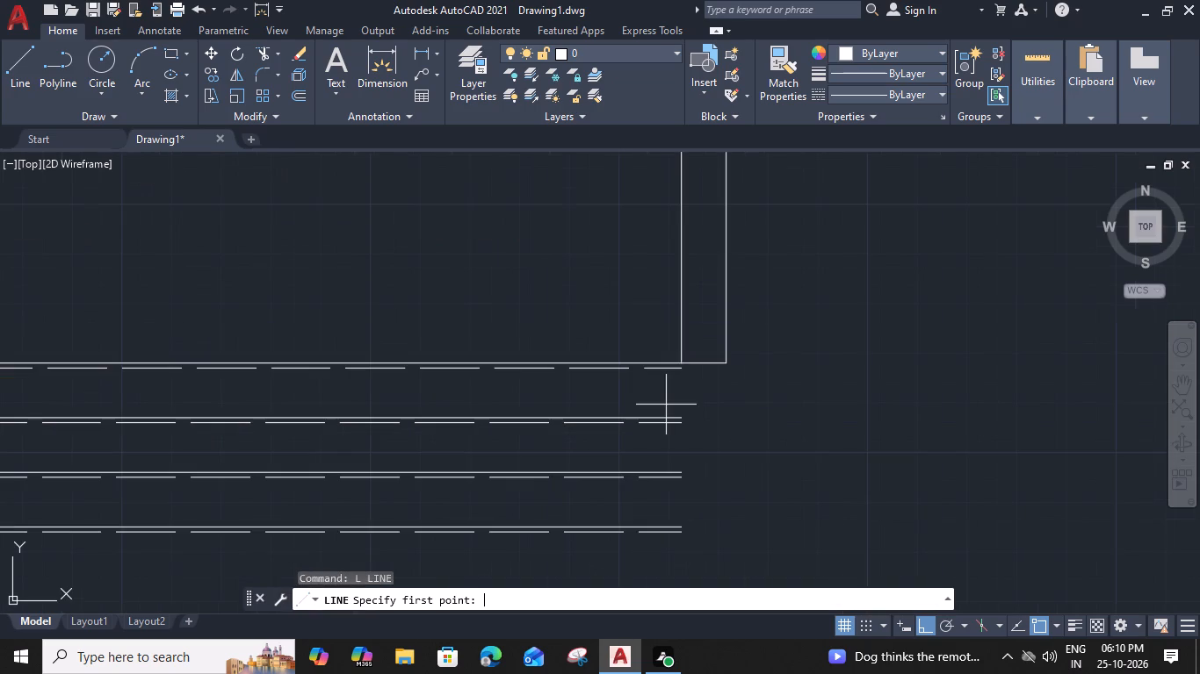
click(681, 363)
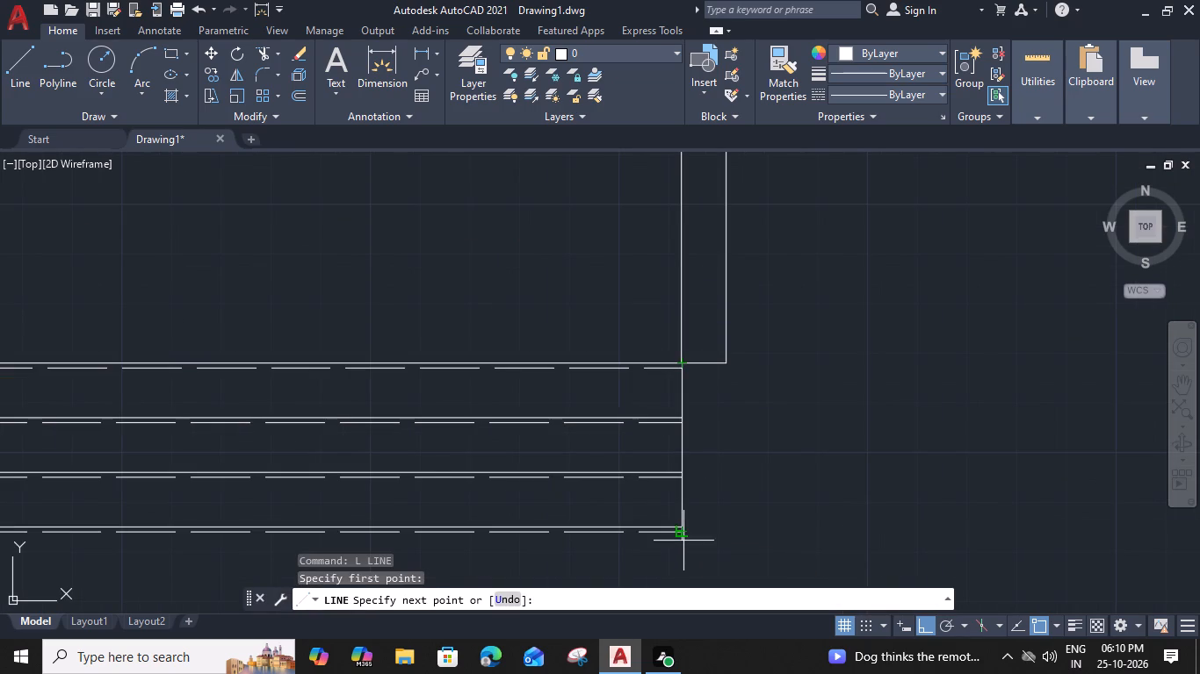
click(683, 534)
key(space)
Offset the closing line at the steps' right end three times to the left, 1' apart.
click(681, 496)
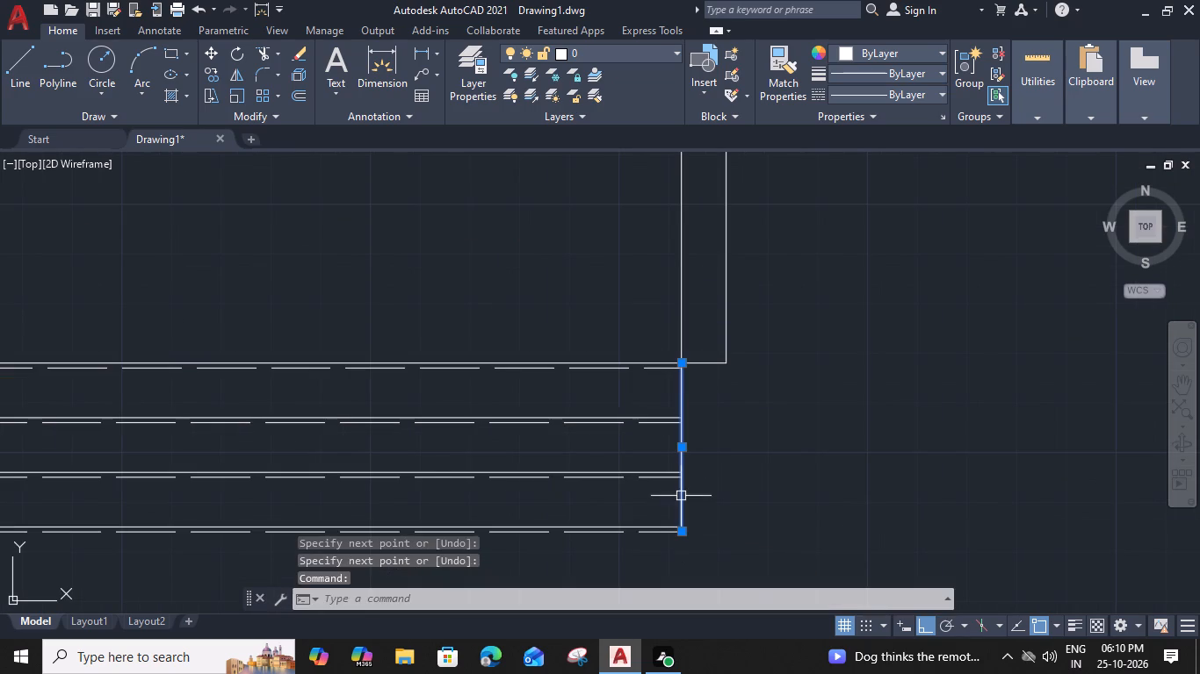
text(O 1')
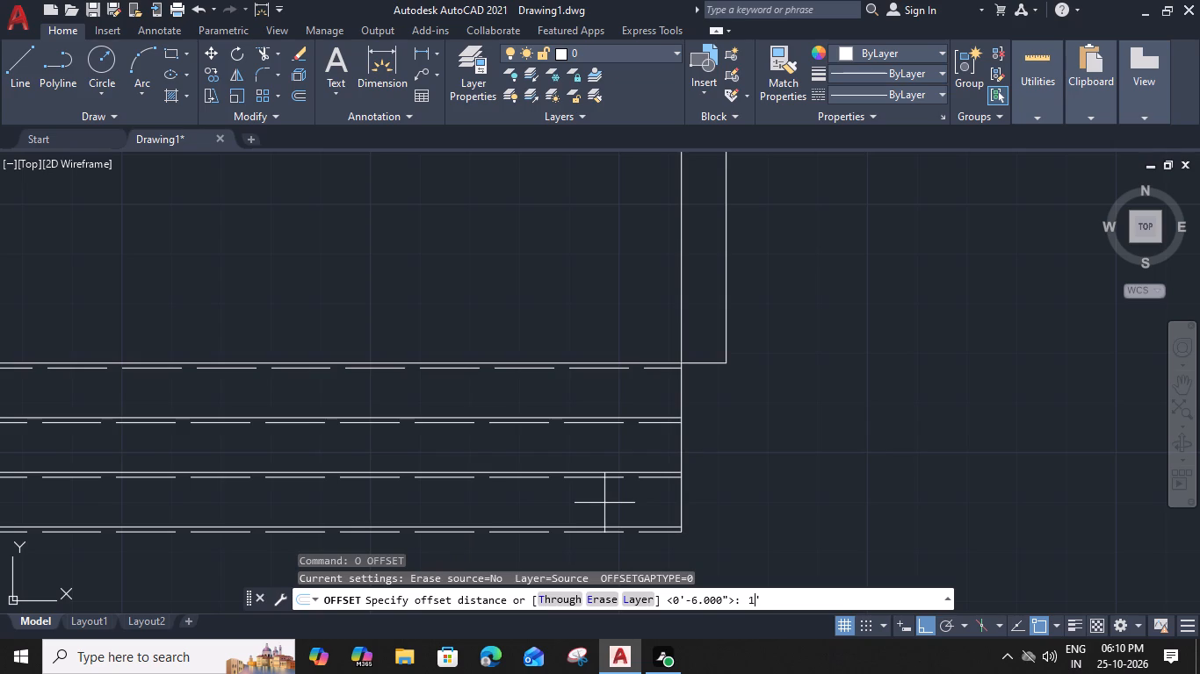
key(space)
click(538, 502)
click(625, 505)
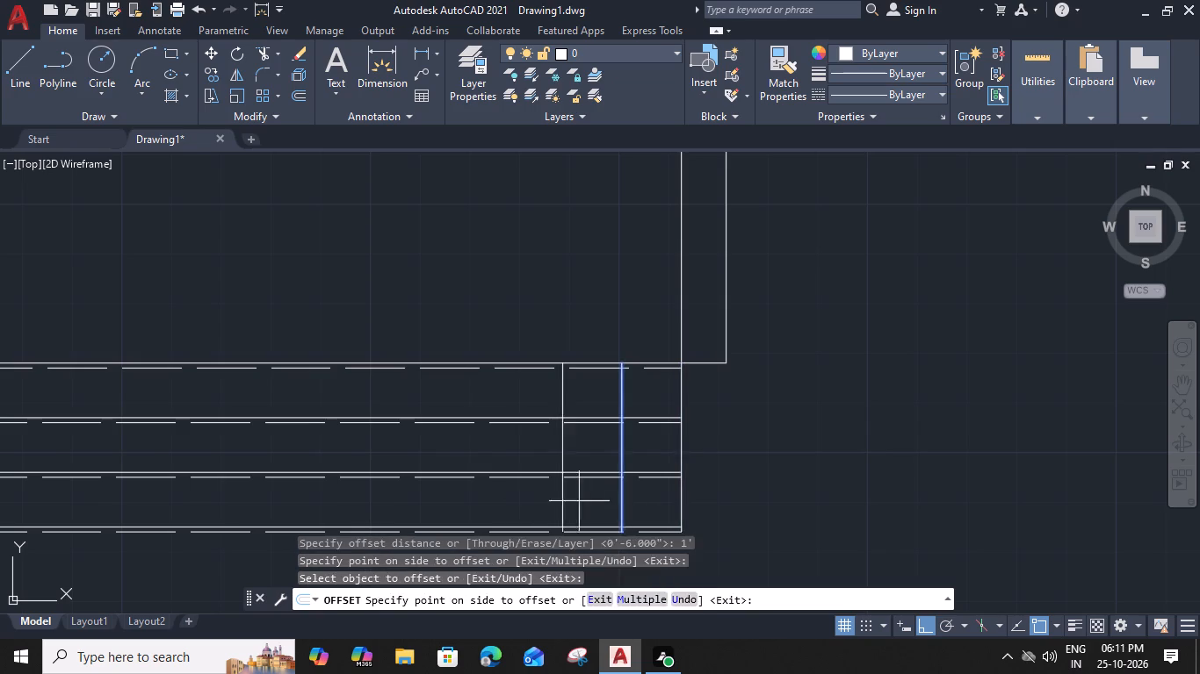
click(464, 501)
middle_drag(475, 499, 717, 501)
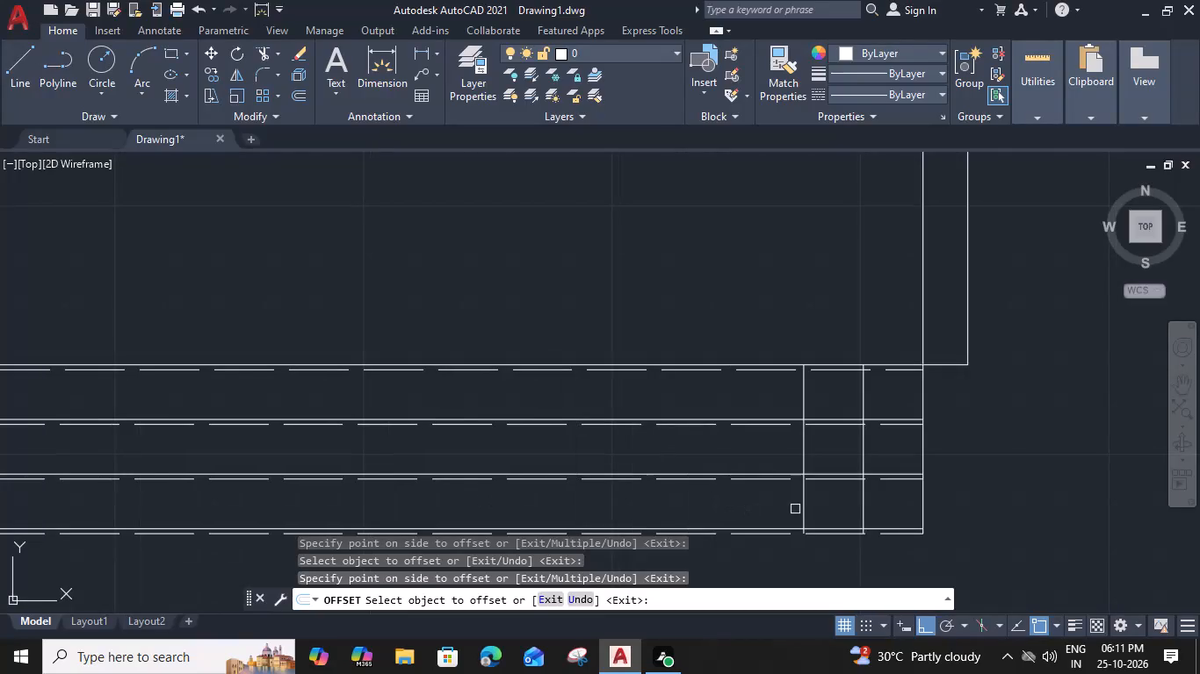
click(805, 508)
click(748, 508)
key(Escape)
Offset the leftmost of the 1' spaced vertical lines 9" further left.
click(746, 503)
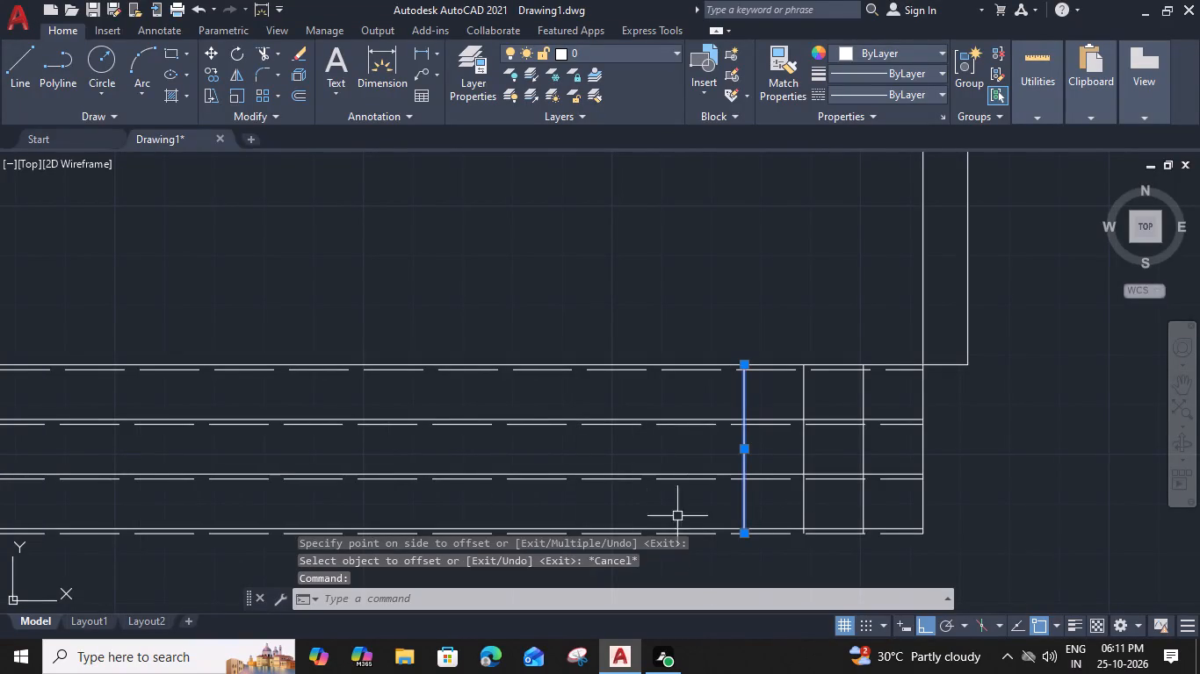
text(O)
key(space)
text(9")
key(Return)
click(627, 513)
key(Escape)
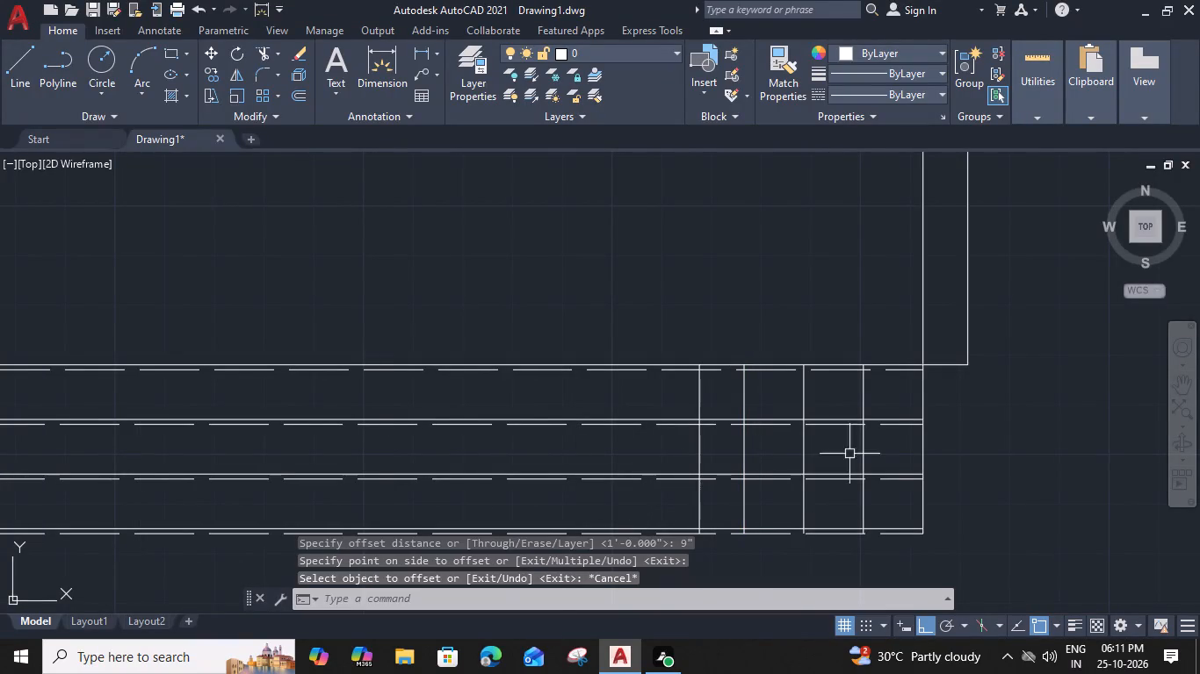
Delete the three 1' spaced vertical lines, keeping the end line and the 9" offset line.
drag(899, 448, 817, 463)
click(707, 467)
key(Delete)
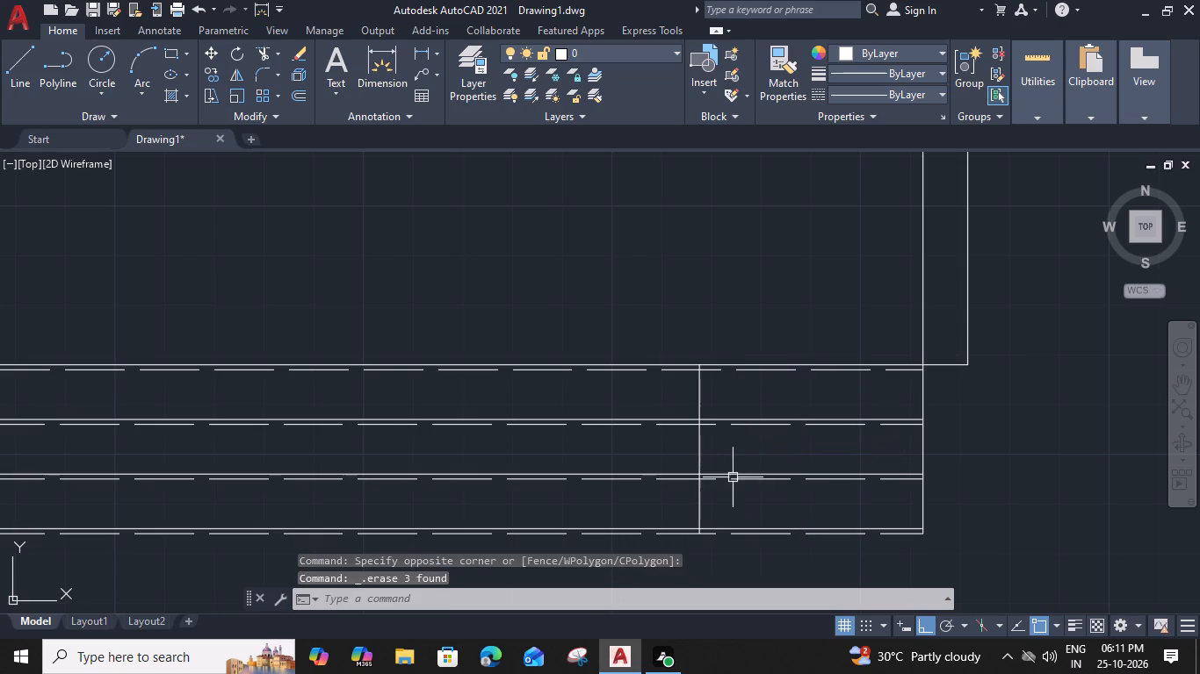
Trim away the porch step lines beyond the 9" offset line and the old closing line, keeping the lowest solid line.
key(t)
key(r)
key(space)
click(826, 371)
click(820, 405)
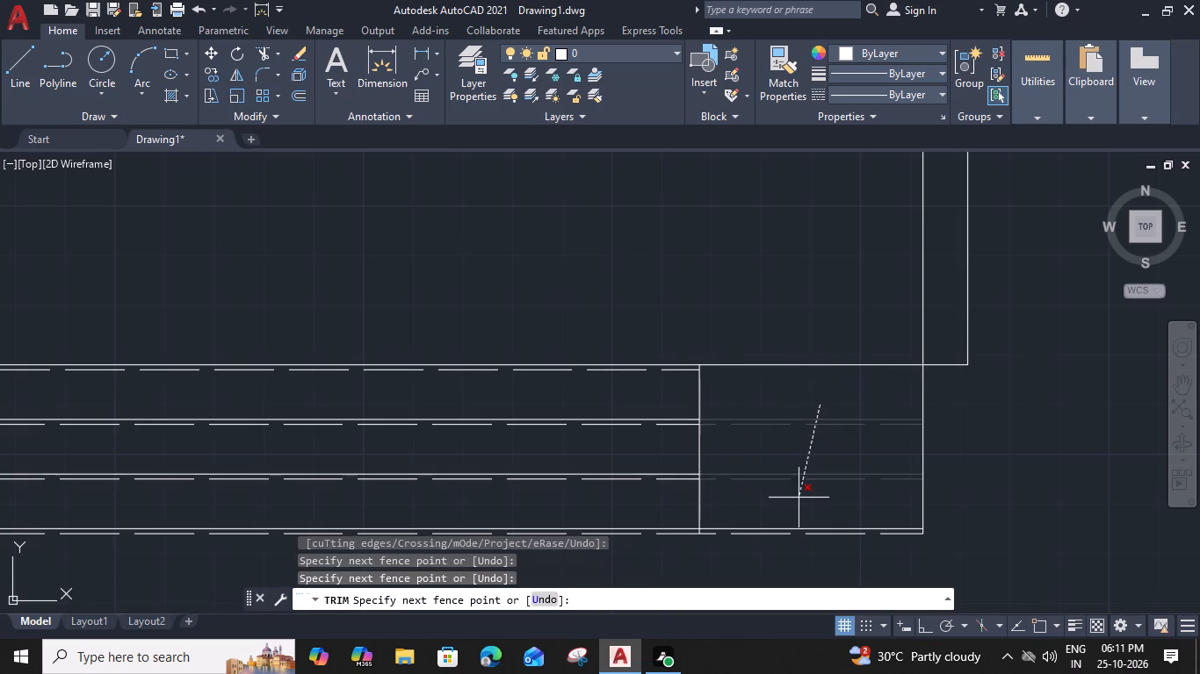
click(799, 498)
click(785, 538)
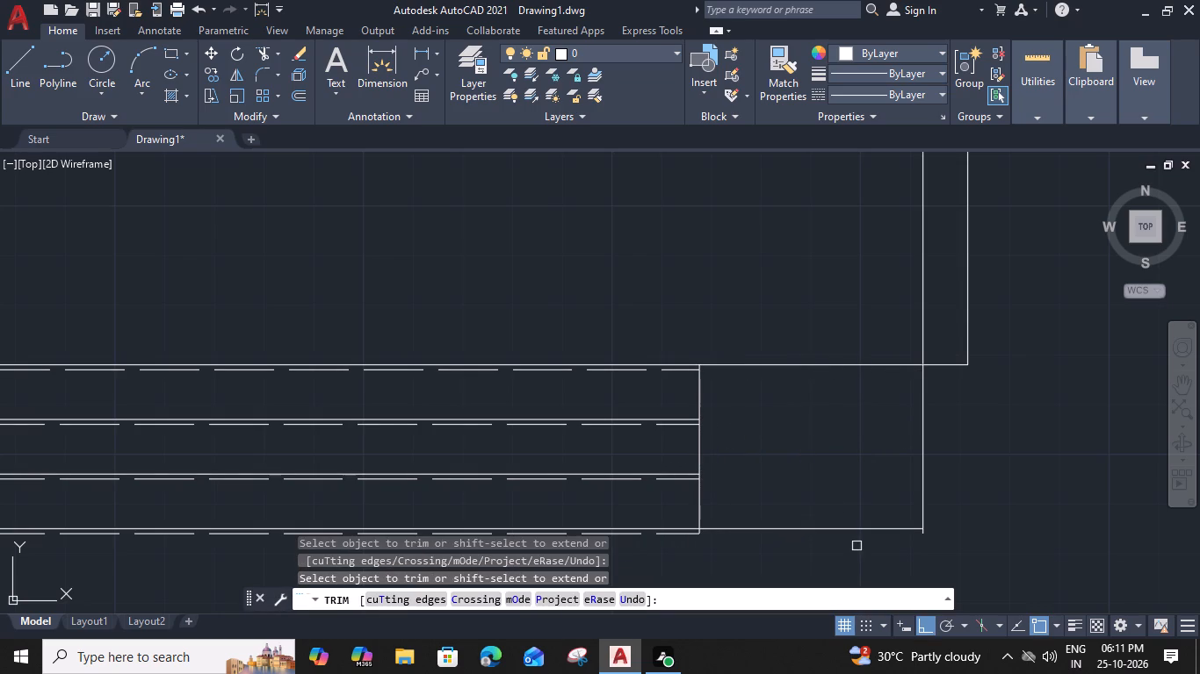
click(923, 480)
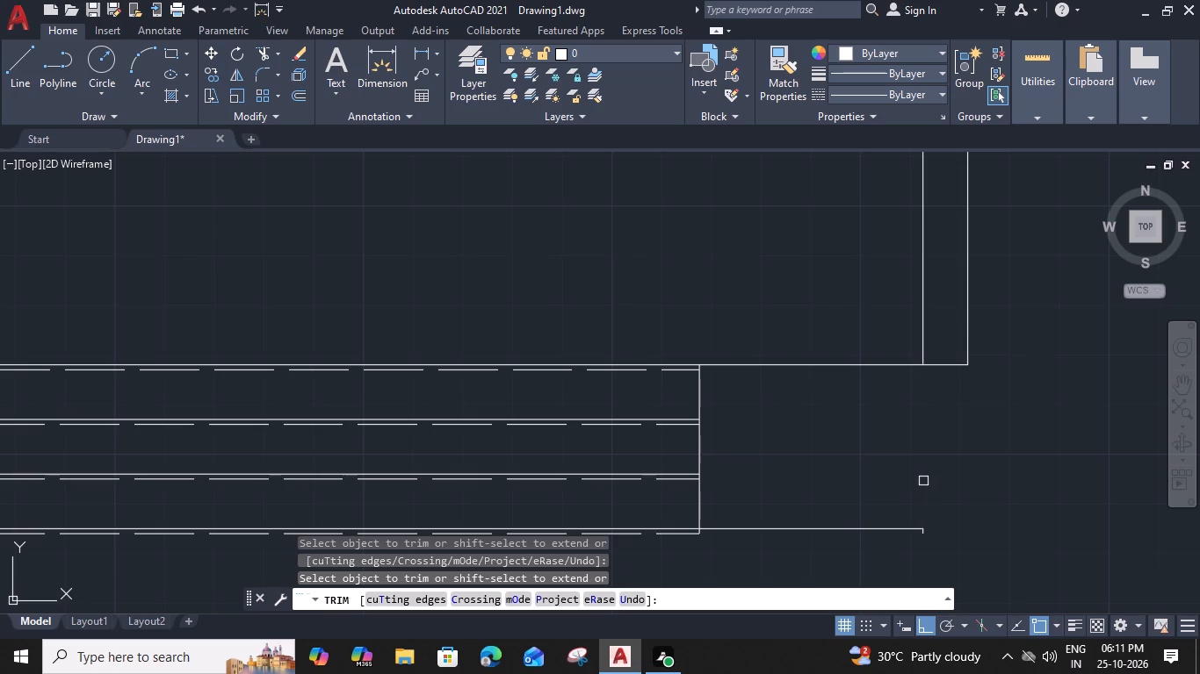
click(925, 537)
key(Escape)
click(833, 527)
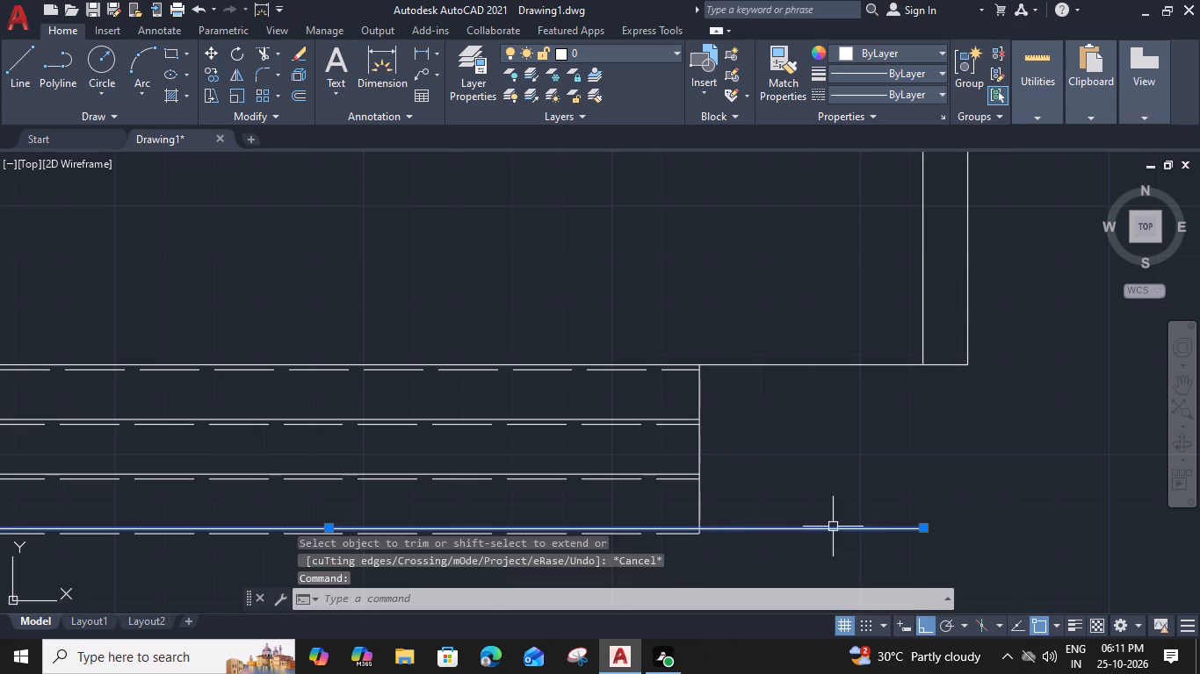
middle_drag(890, 500, 876, 469)
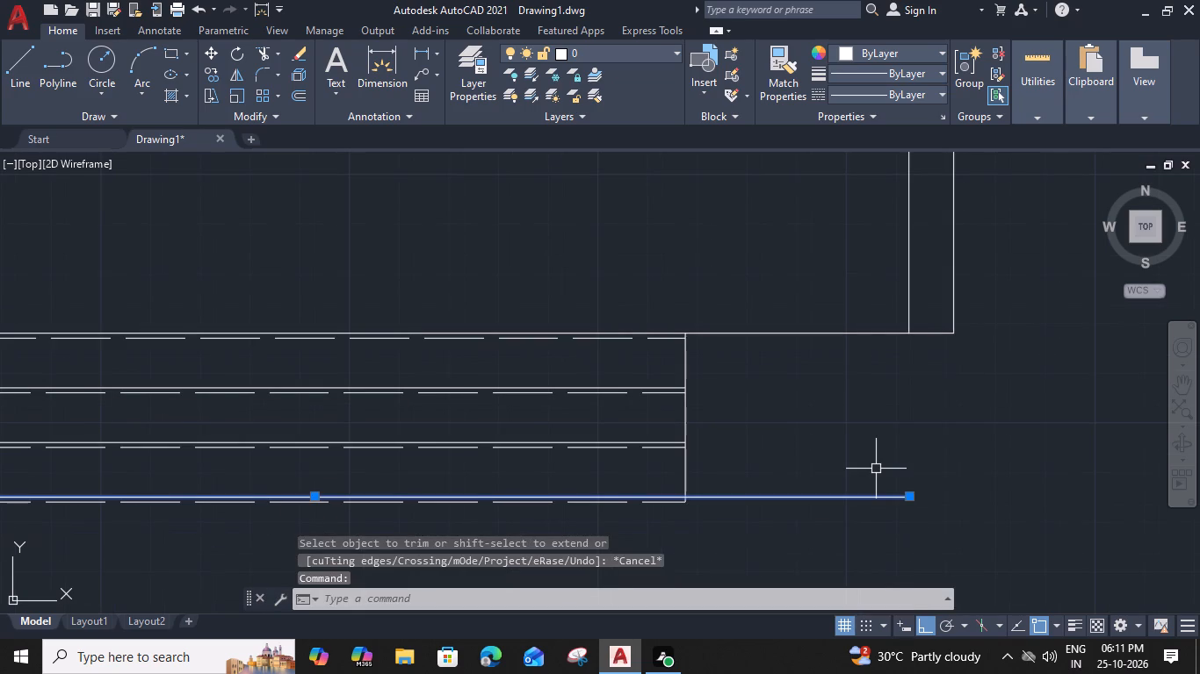
scroll(876, 469, down, 3)
key(Escape)
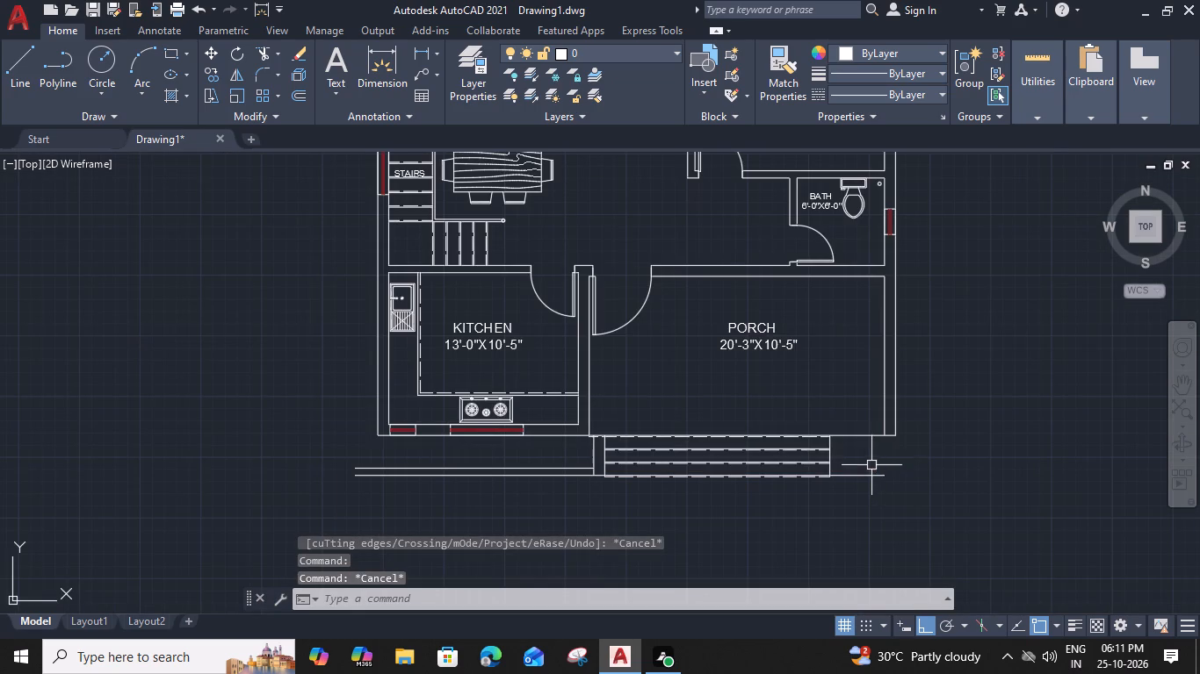
Offset the porch steps' new right end line 9" outward to form the side wall.
scroll(871, 465, up, 2)
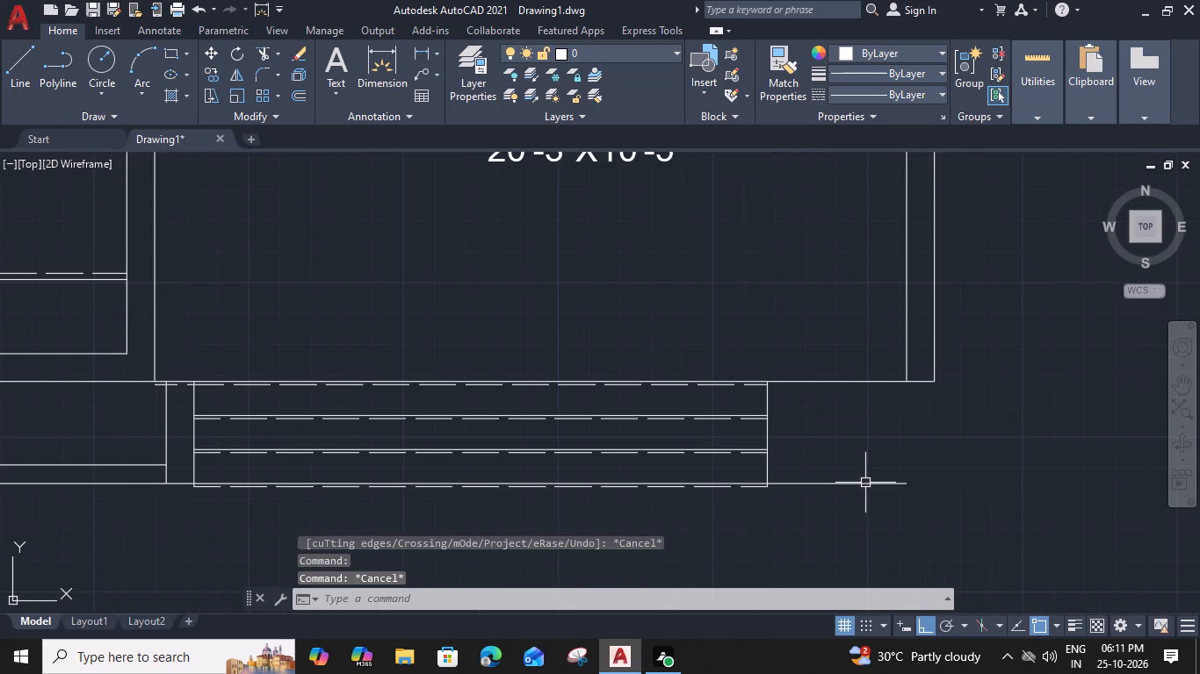
click(768, 427)
text(O)
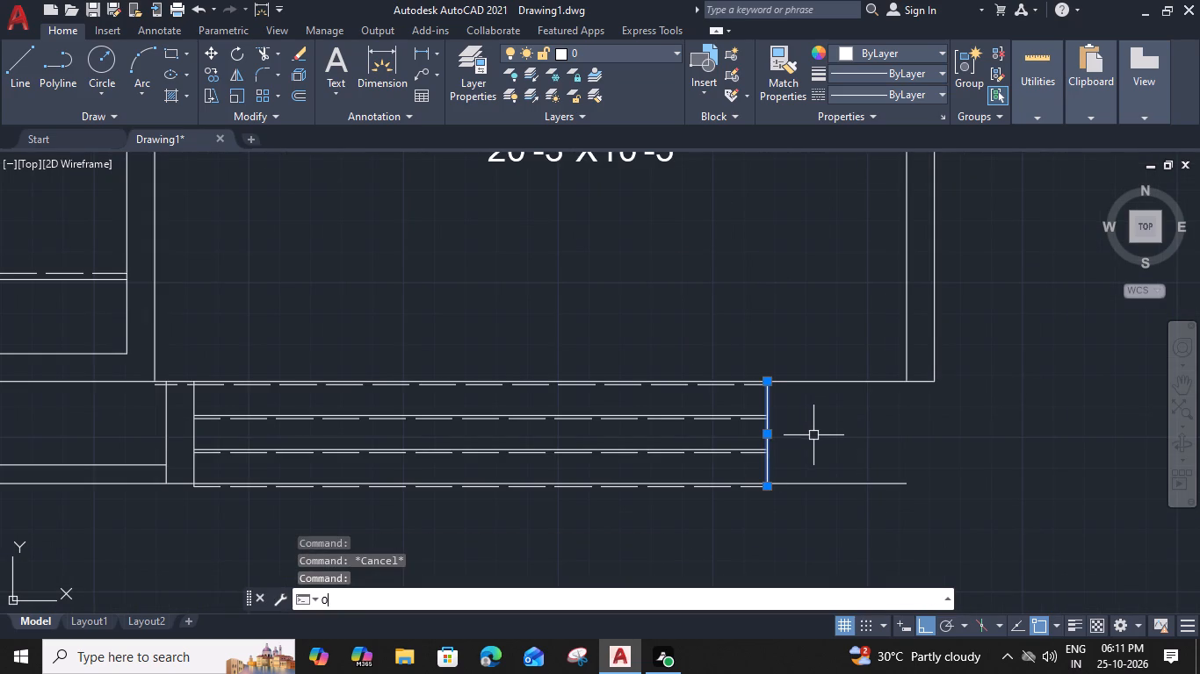
key(space)
key(9)
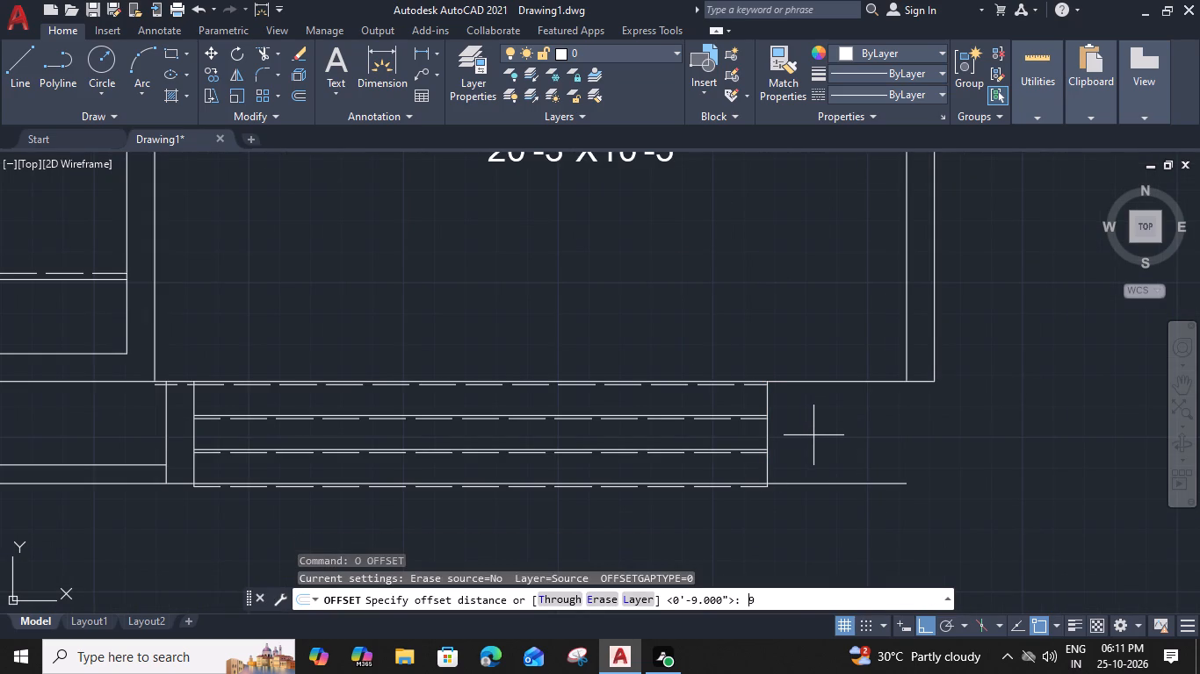
key(shift+quotedbl)
key(Return)
click(825, 445)
key(Escape)
Trim the new side wall line's lower stub and the lowest step line beyond it to form a clean corner.
key(t)
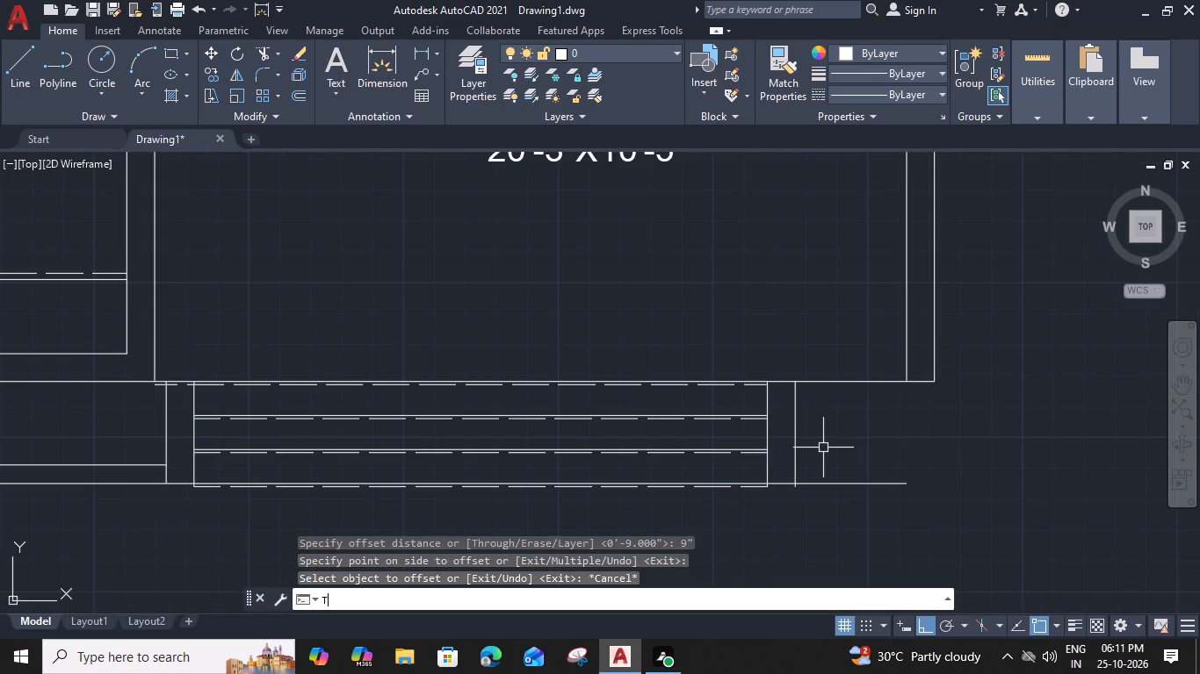
key(r)
key(space)
scroll(785, 524, up, 2)
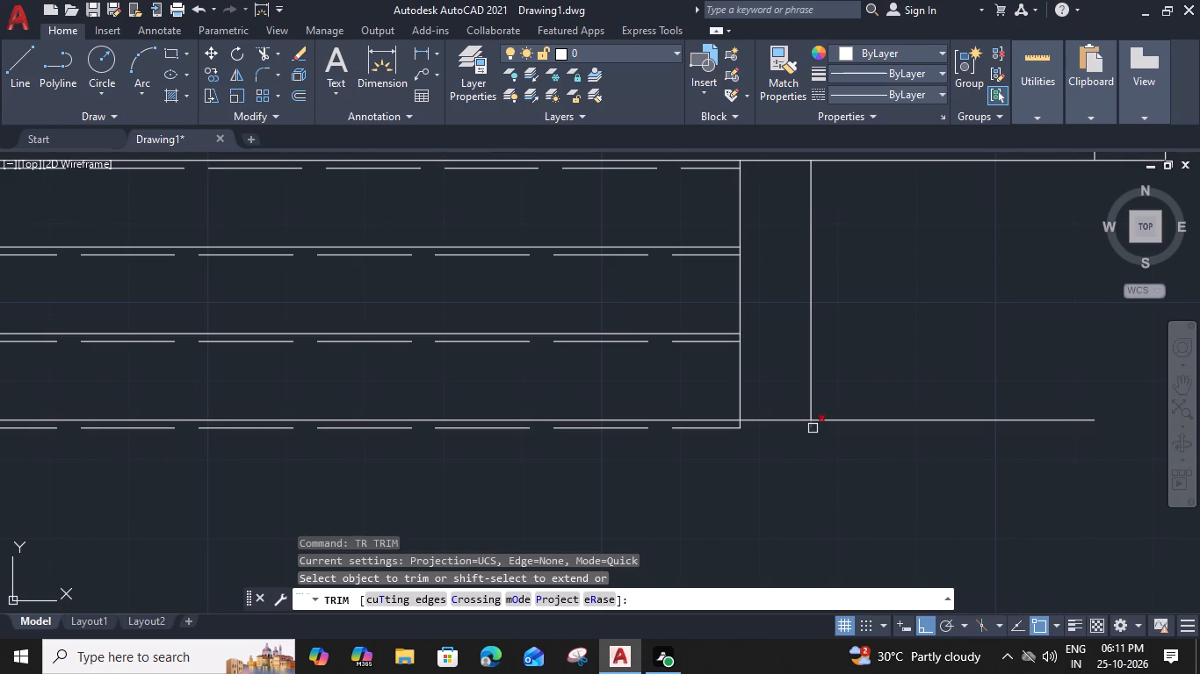
click(813, 427)
click(847, 421)
key(Escape)
scroll(847, 421, down, 2)
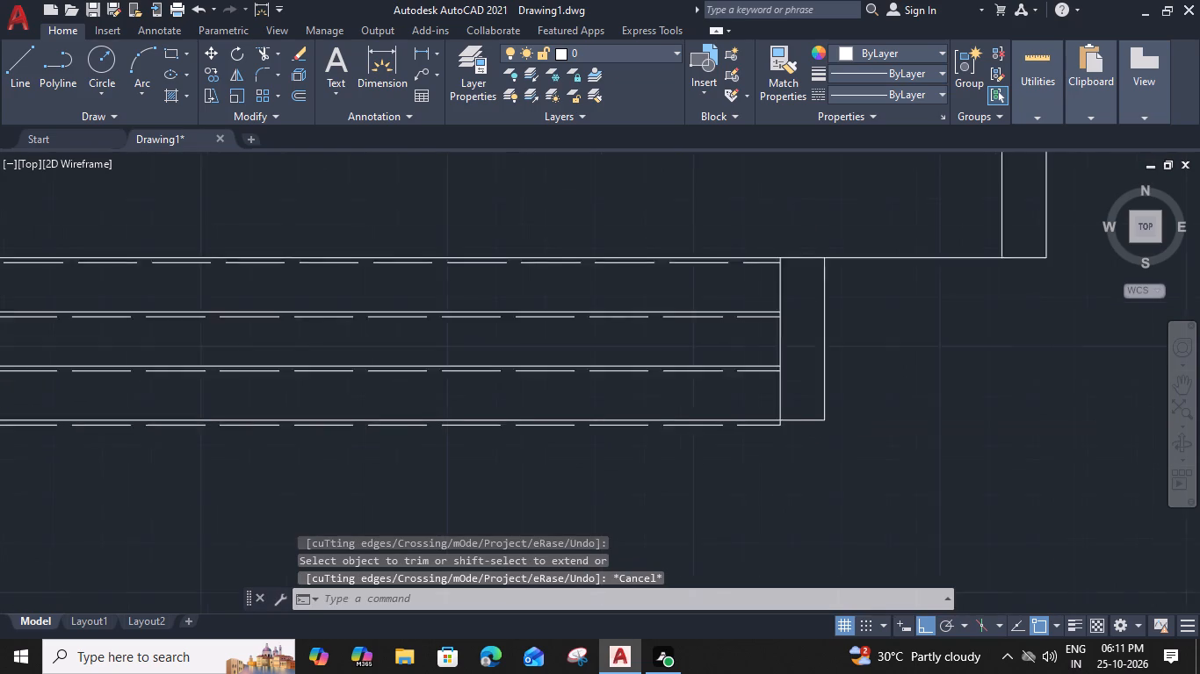
Draw a horizontal line from the right side wall's lower outer corner to beyond the porch's outer wall.
middle_drag(852, 460, 960, 469)
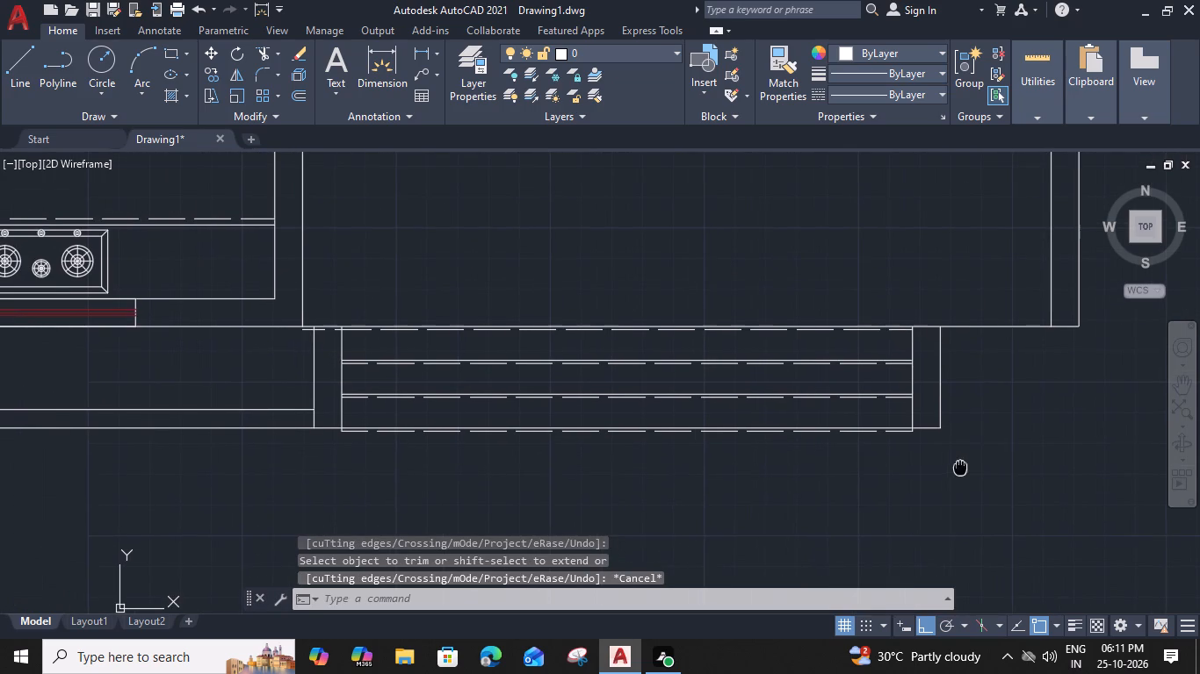
middle_drag(960, 469, 813, 511)
scroll(809, 490, up, 2)
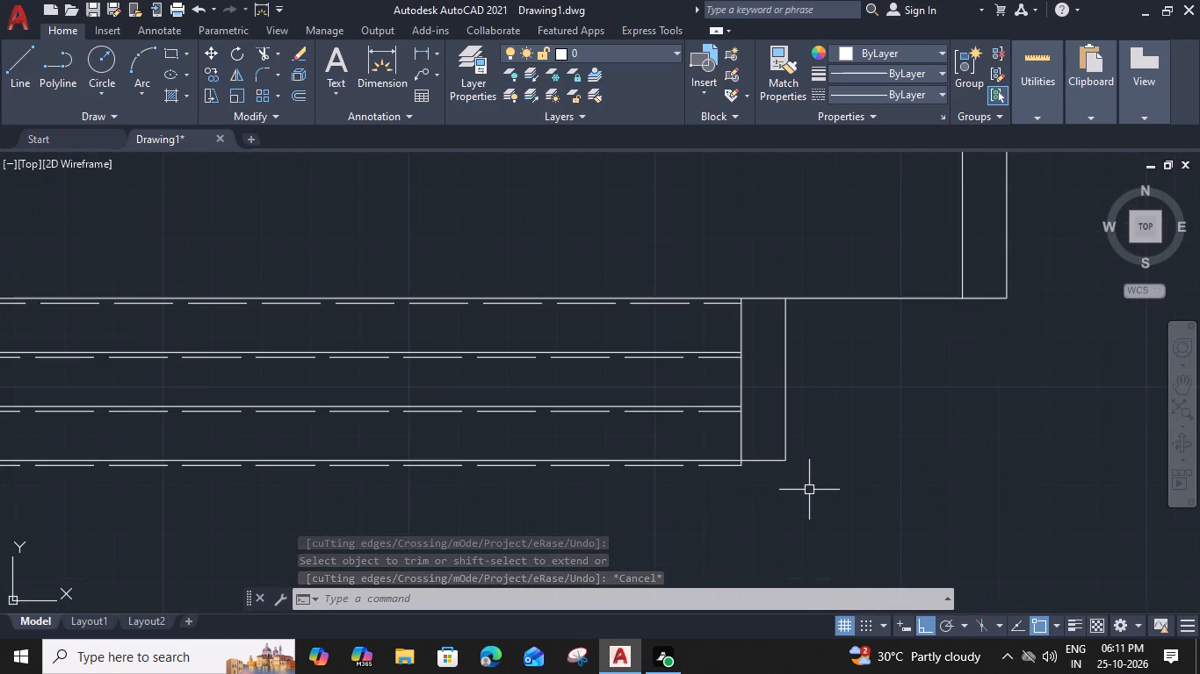
text(L)
key(space)
click(771, 443)
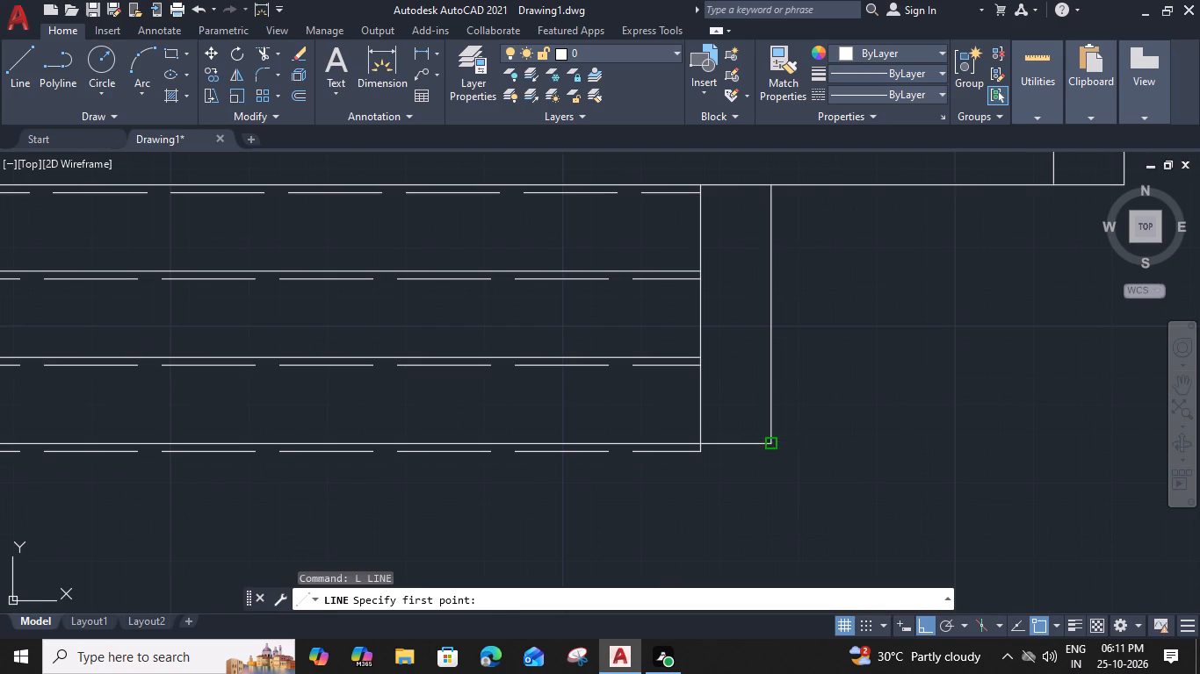
scroll(916, 443, down, 3)
middle_drag(936, 443, 842, 443)
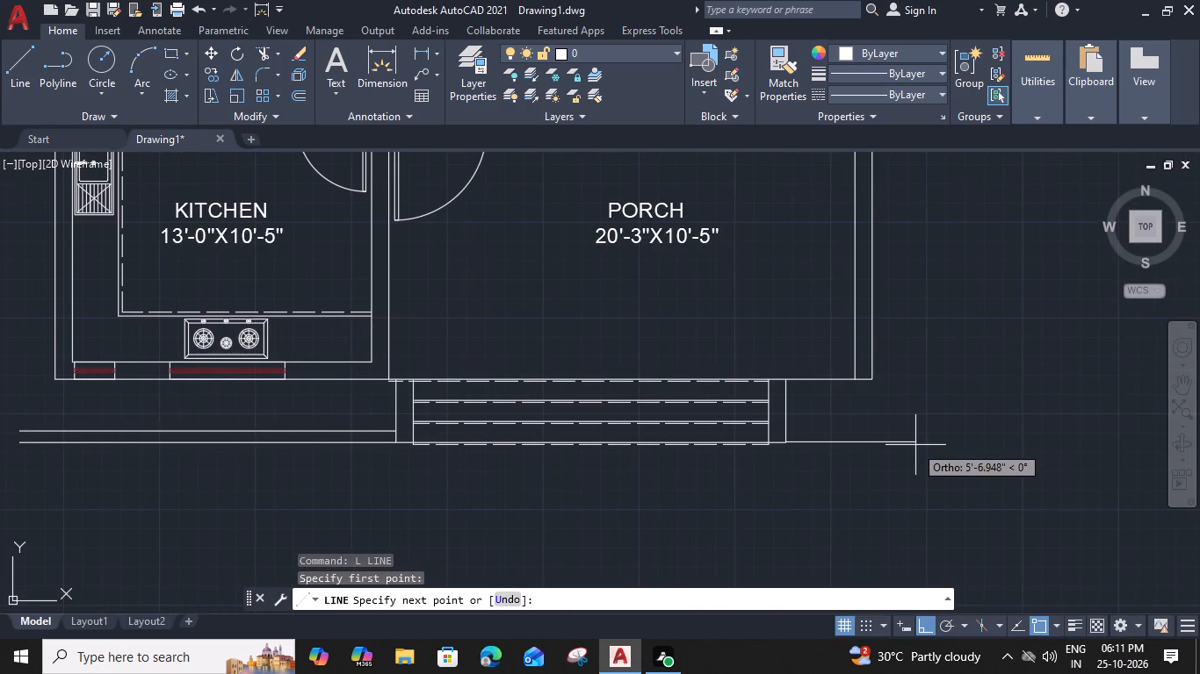
click(942, 446)
key(space)
Offset the new horizontal line below the porch 6" upward toward the house.
click(877, 443)
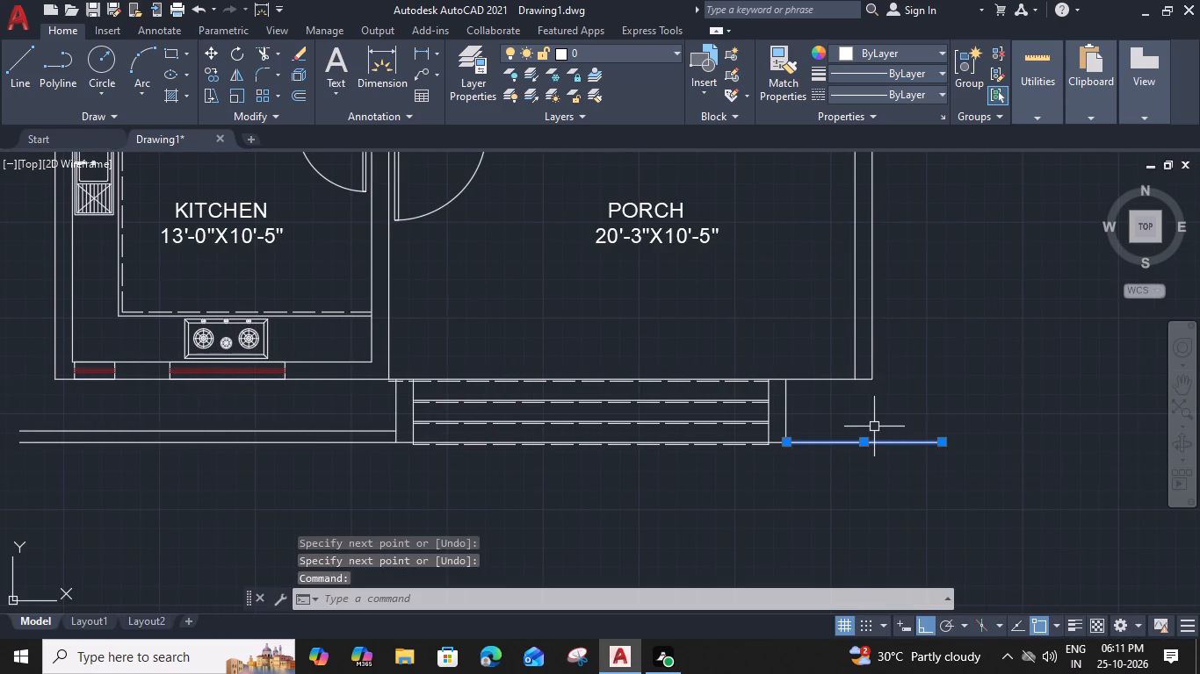
key(p)
key(BackSpace)
text(O)
key(space)
key(6)
key(shift+quotedbl)
key(Return)
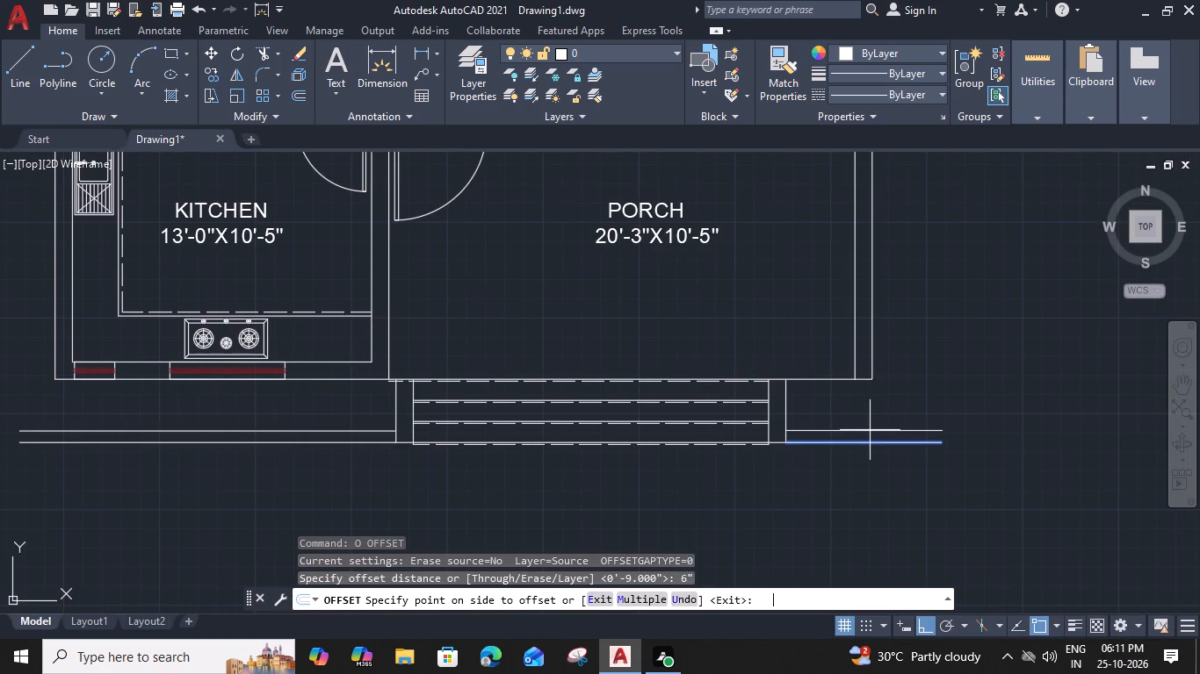
click(872, 408)
key(Escape)
Offset the house's right and left outer wall lines 1' outward.
middle_drag(880, 412, 856, 456)
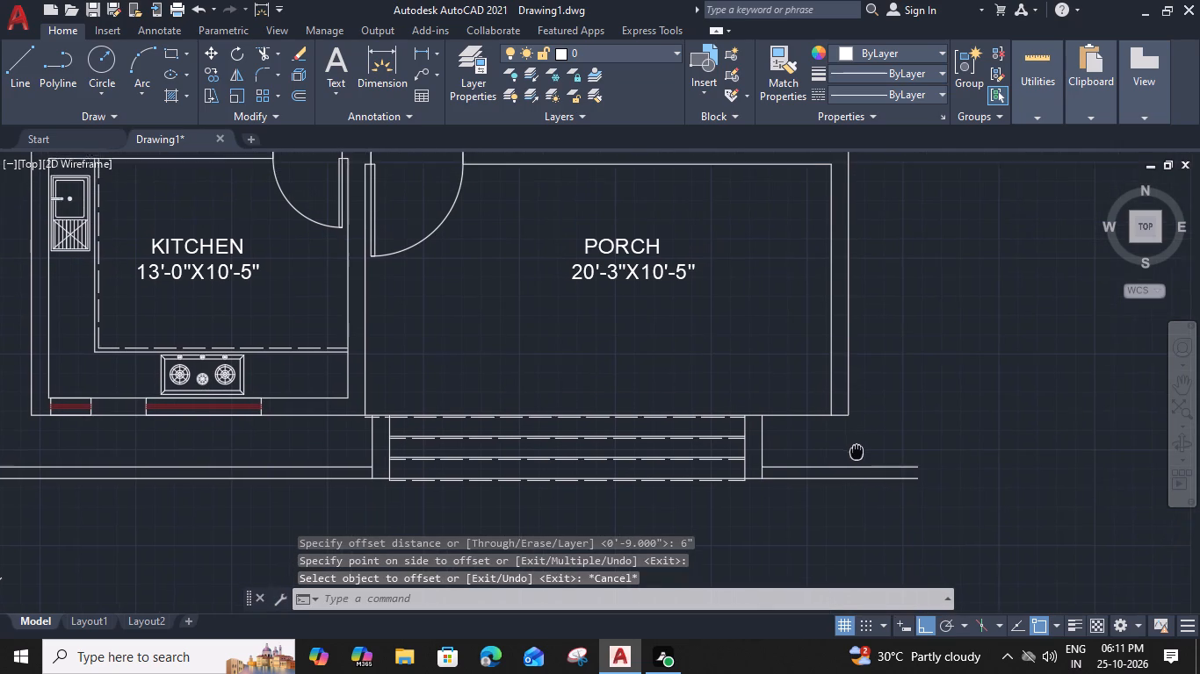
middle_drag(856, 456, 853, 462)
scroll(863, 403, down, 2)
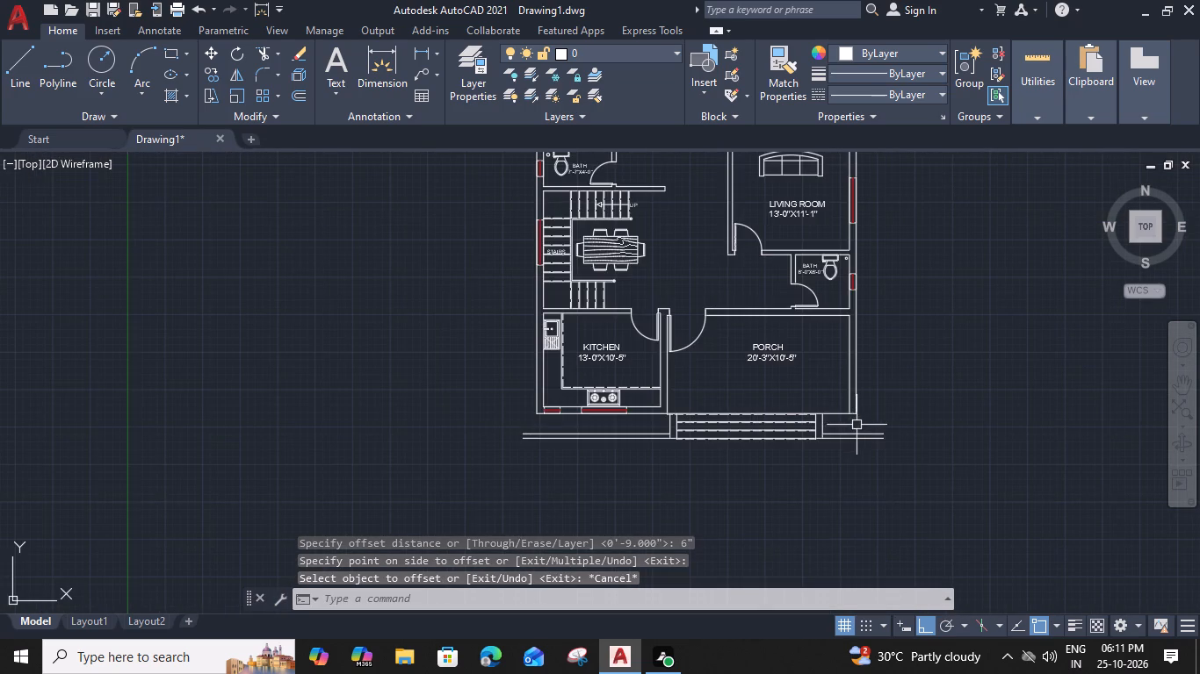
scroll(868, 389, up, 1)
click(852, 365)
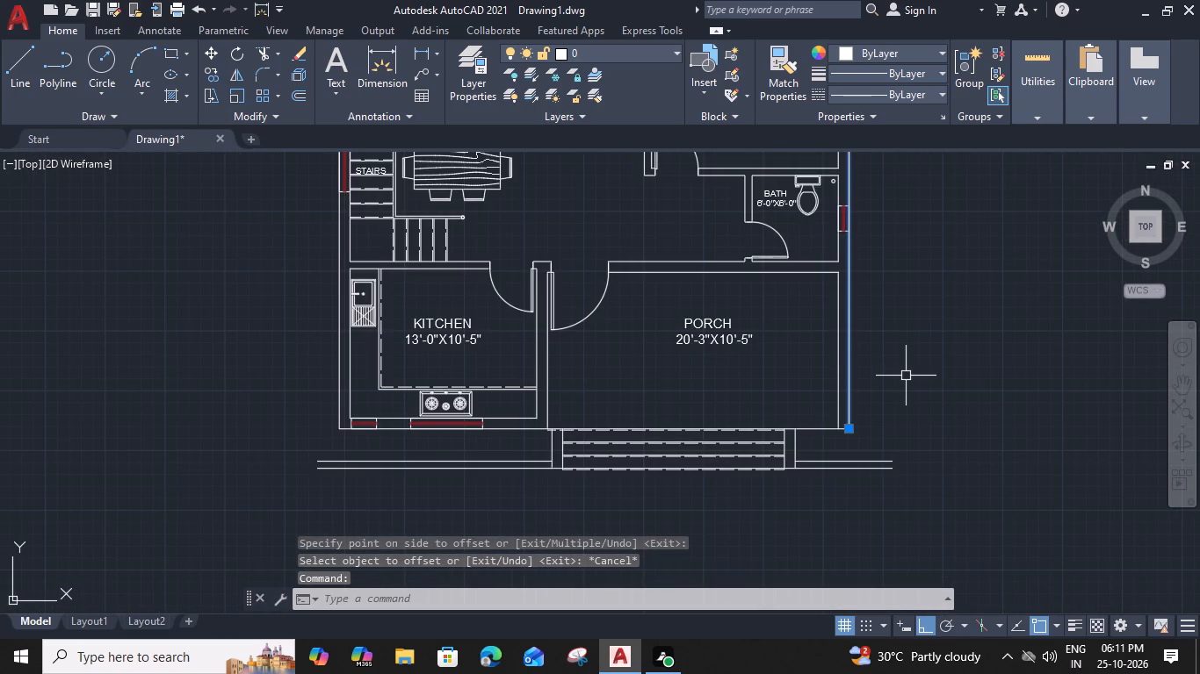
text(O)
key(space)
key(1)
key(apostrophe)
key(space)
click(932, 400)
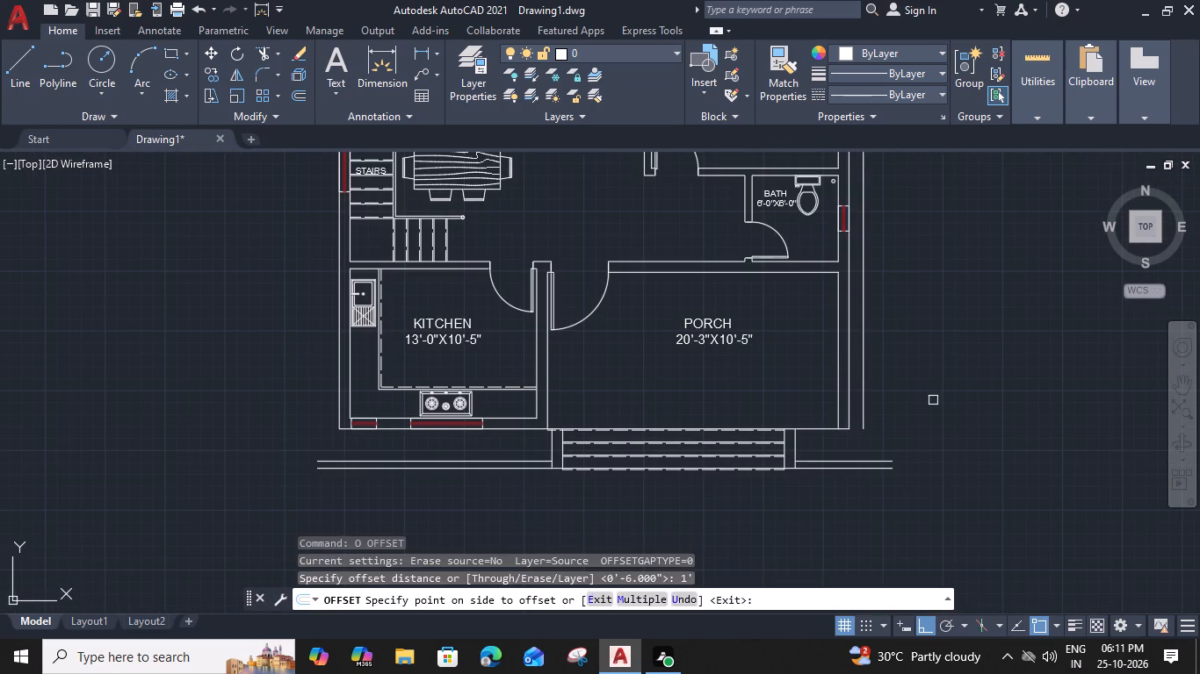
click(337, 375)
click(293, 381)
key(Escape)
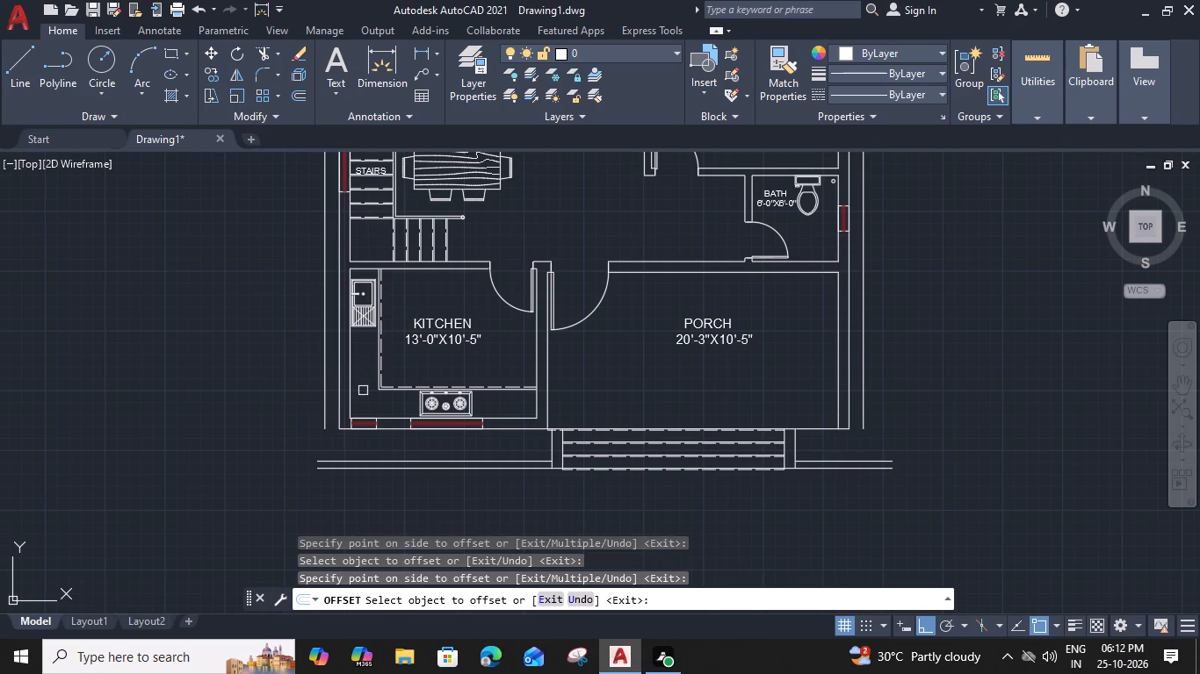
Offset the two new vertical side lines another 6" outward, one on each side of the house.
click(869, 390)
click(857, 405)
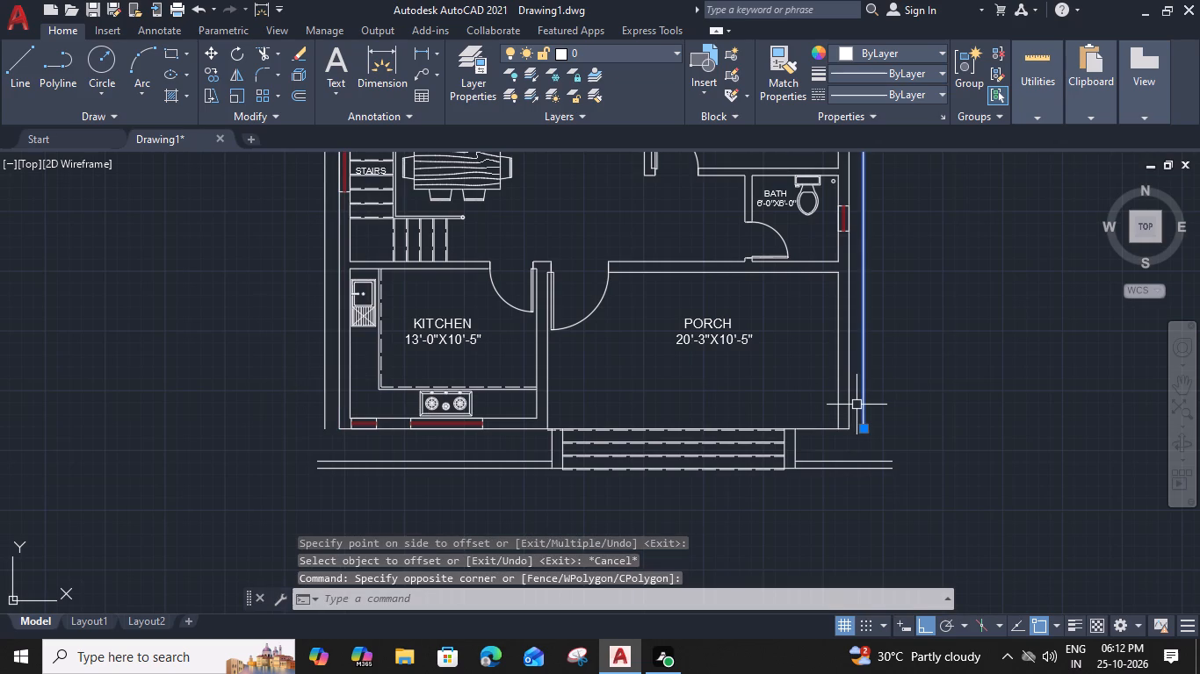
text(O)
key(space)
text(6")
key(Return)
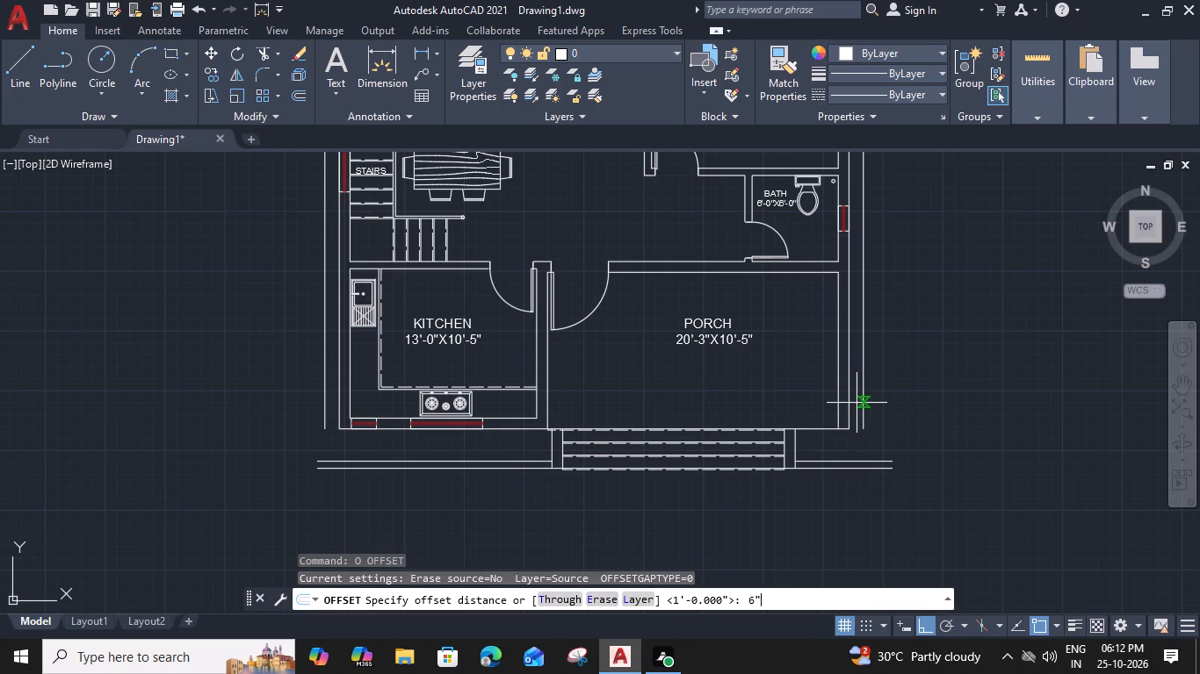
click(927, 408)
drag(323, 357, 299, 367)
click(242, 374)
key(Escape)
Extend the paired vertical lines on both sides of the house down to the front strip's lower line.
key(e)
key(x)
key(space)
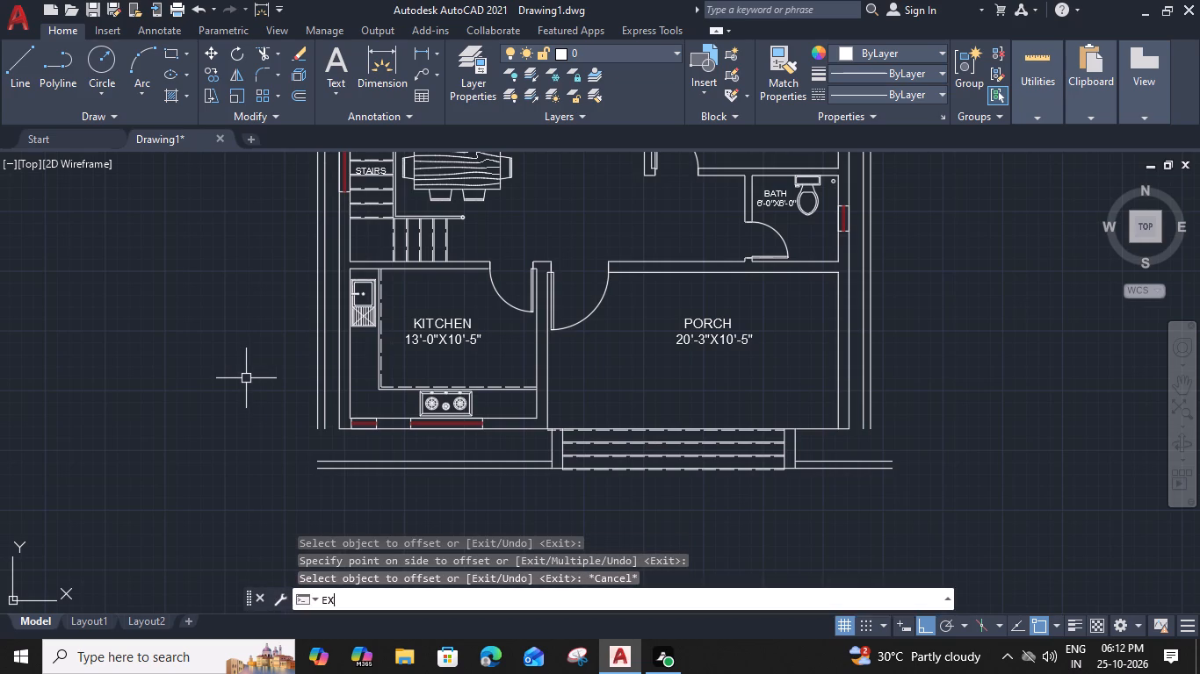
click(331, 387)
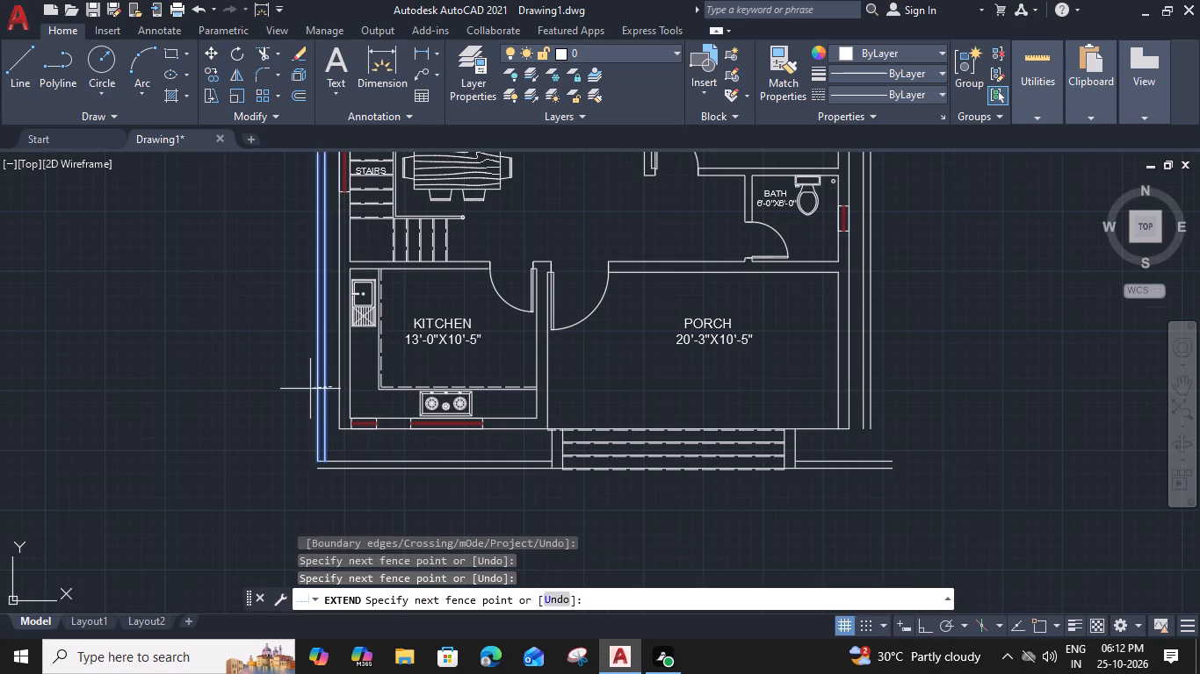
click(310, 389)
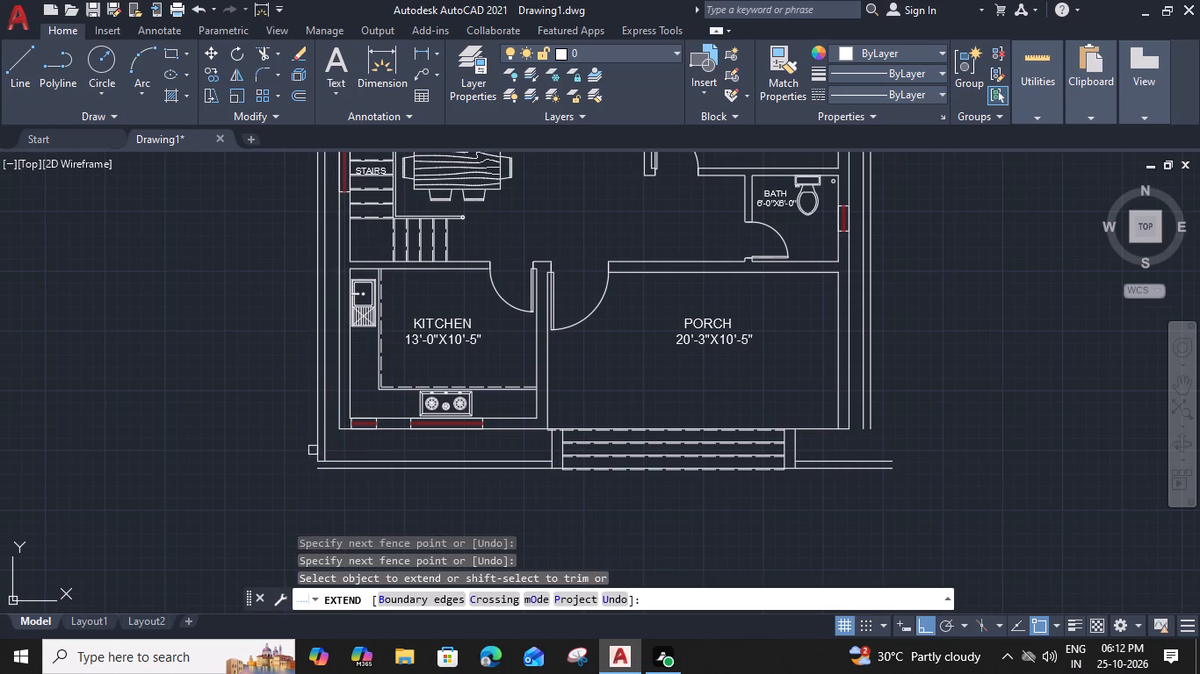
click(316, 448)
click(890, 391)
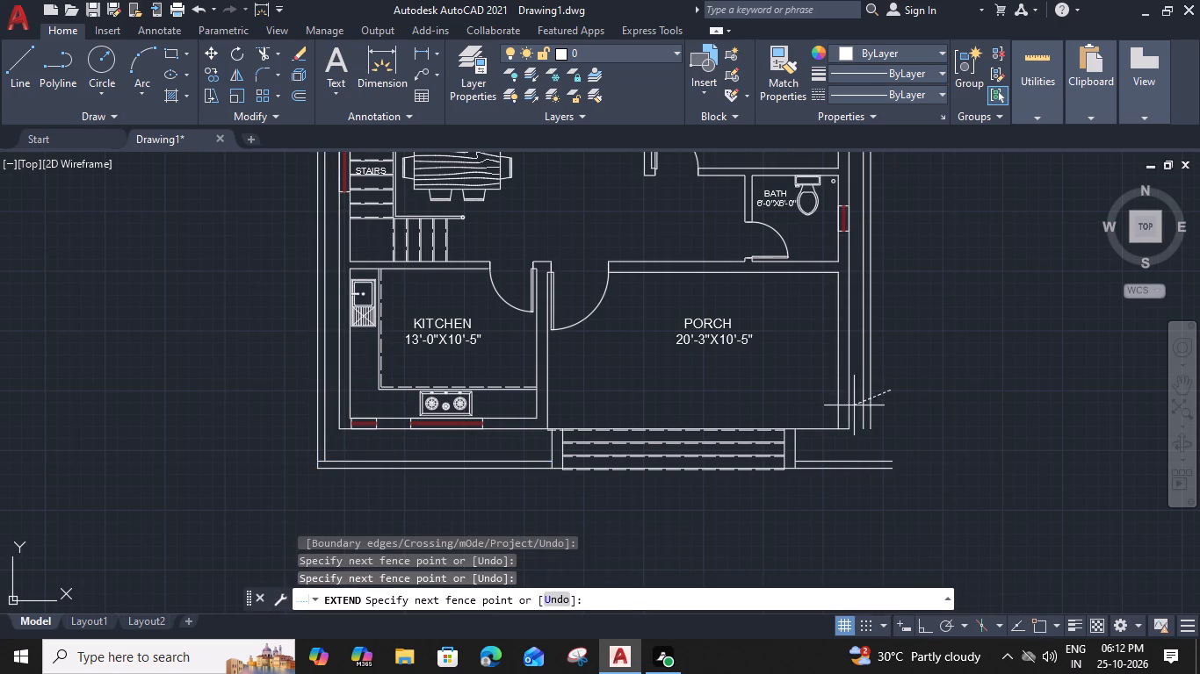
click(854, 405)
click(874, 448)
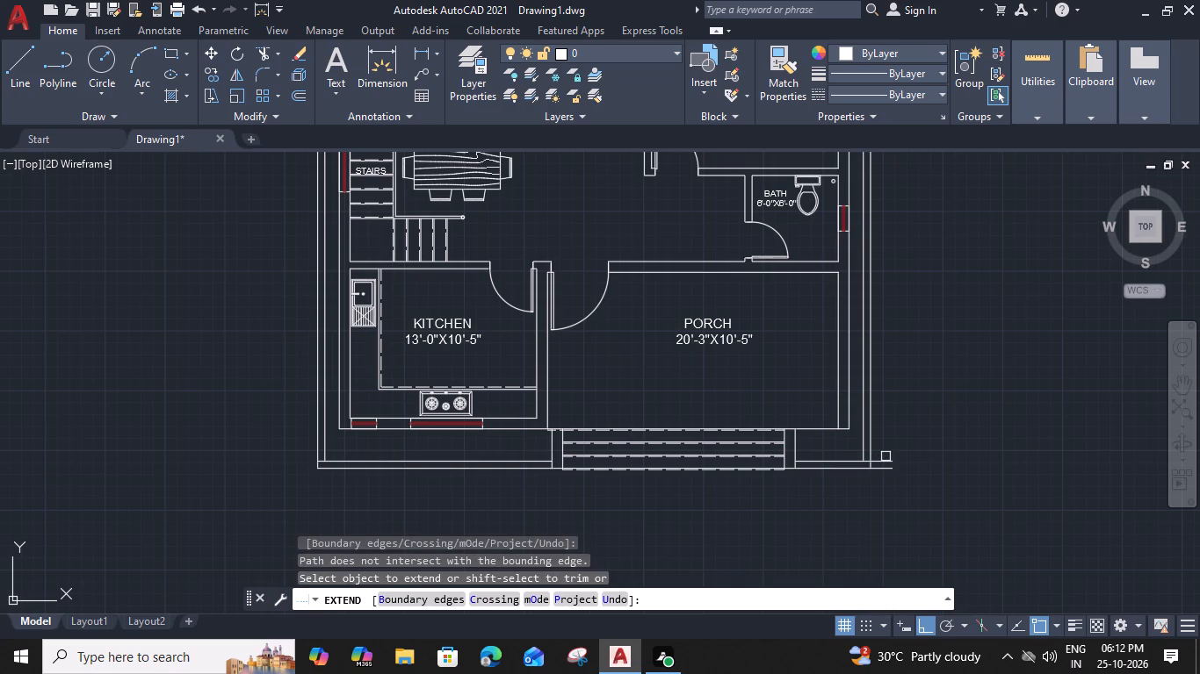
Trim the overhanging ends of the two front strip lines at the strip's right and left front corners.
shift+click(886, 456)
shift+click(885, 481)
scroll(871, 470, up, 3)
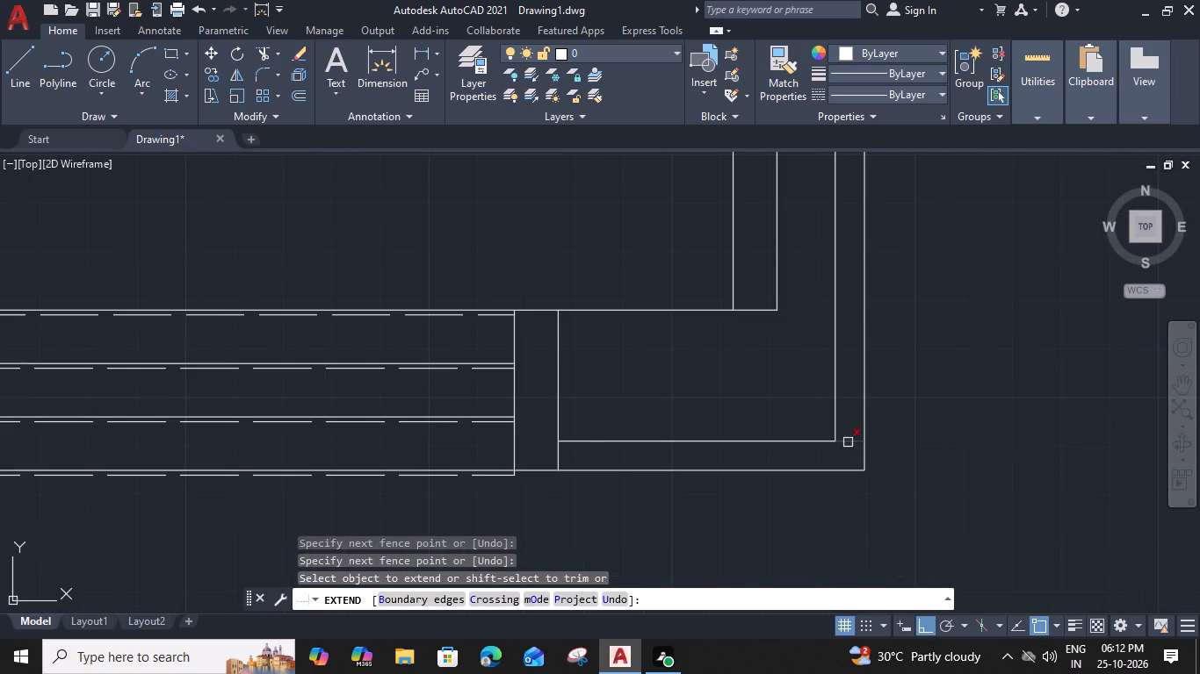
shift+click(848, 442)
shift+scroll(848, 442, down, 2)
middle_drag(247, 454, 691, 473)
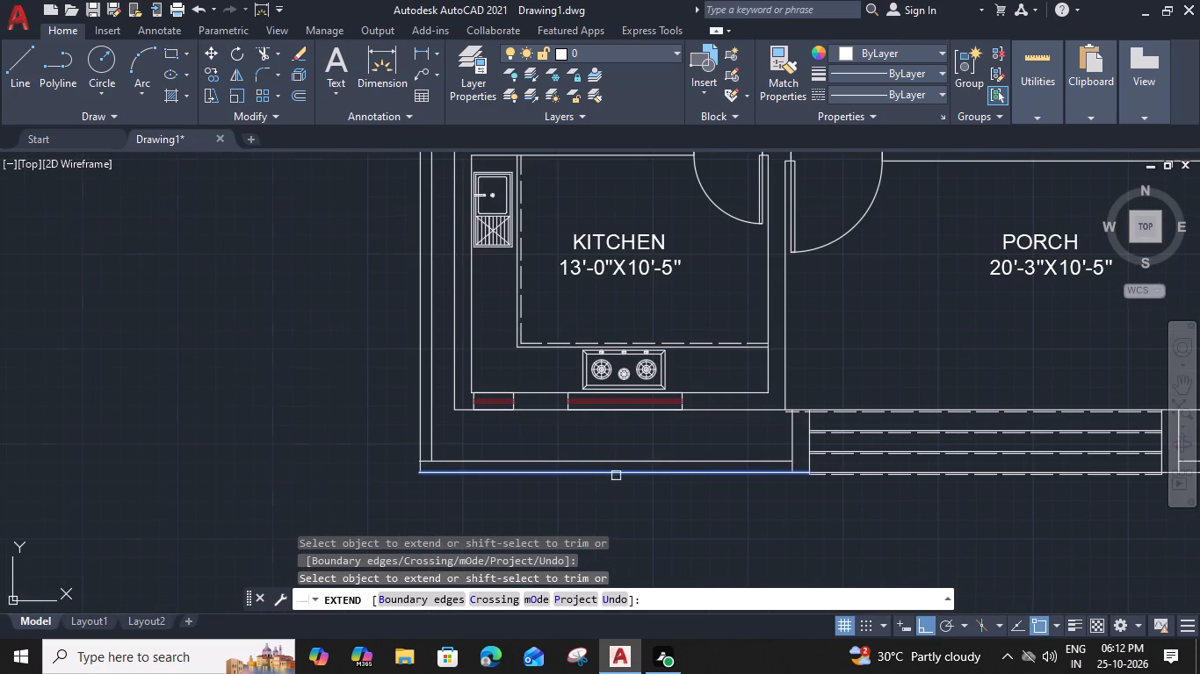
shift+scroll(422, 465, up, 3)
shift+click(430, 455)
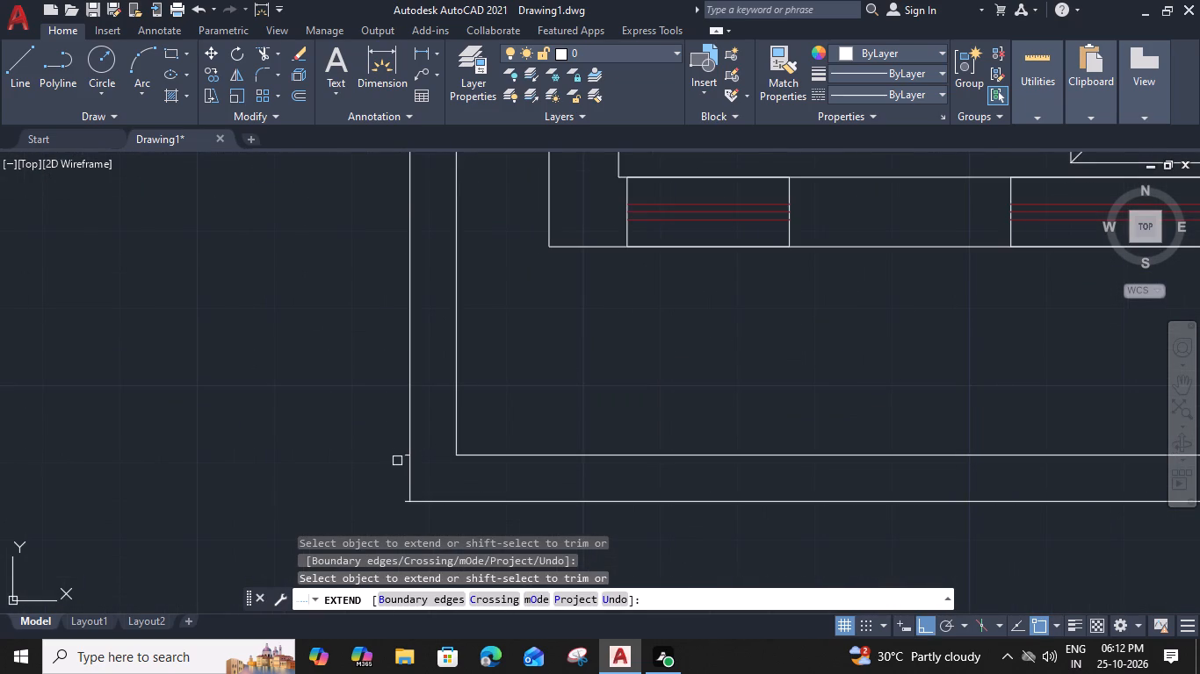
shift+click(402, 455)
shift+click(404, 500)
scroll(403, 500, down, 3)
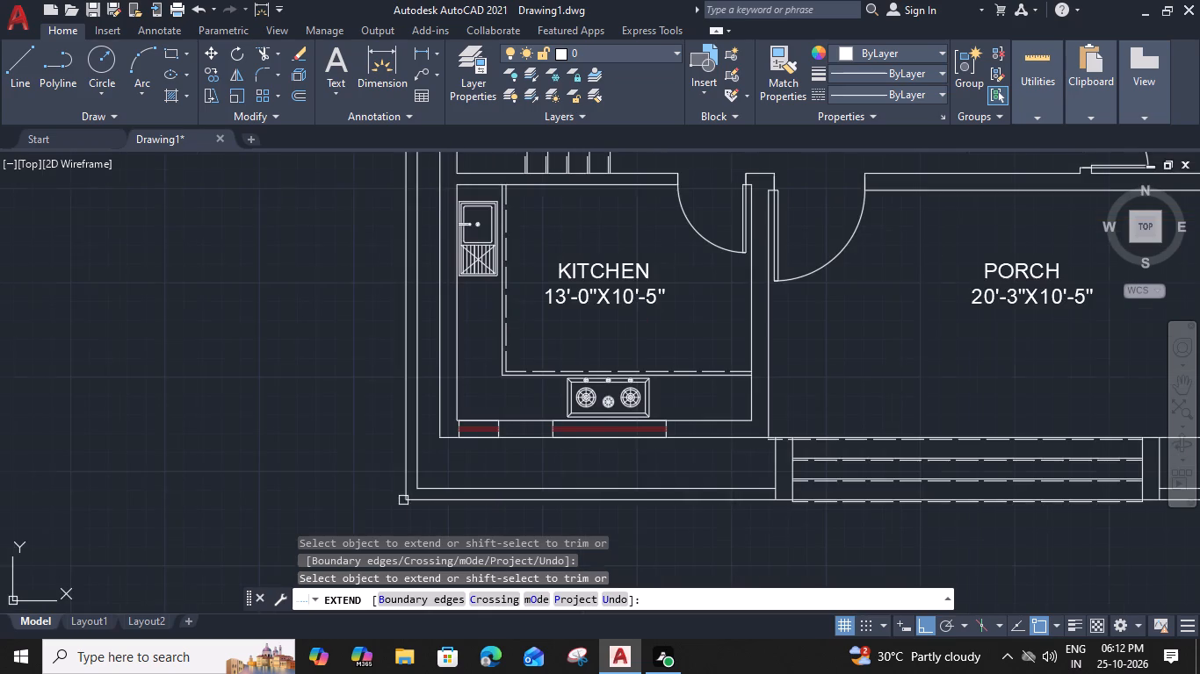
middle_drag(955, 501, 366, 483)
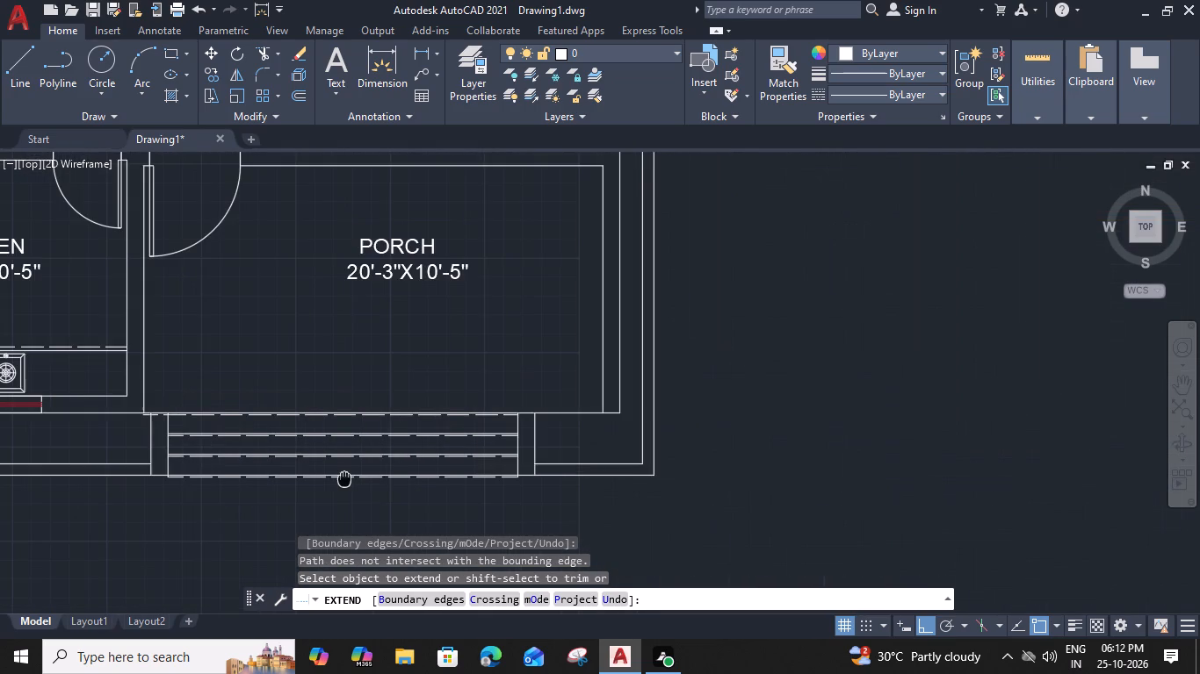
key(Escape)
Offset the house's rear outer wall line 1' outward, behind the bedrooms.
scroll(478, 322, down, 3)
middle_drag(480, 323, 676, 551)
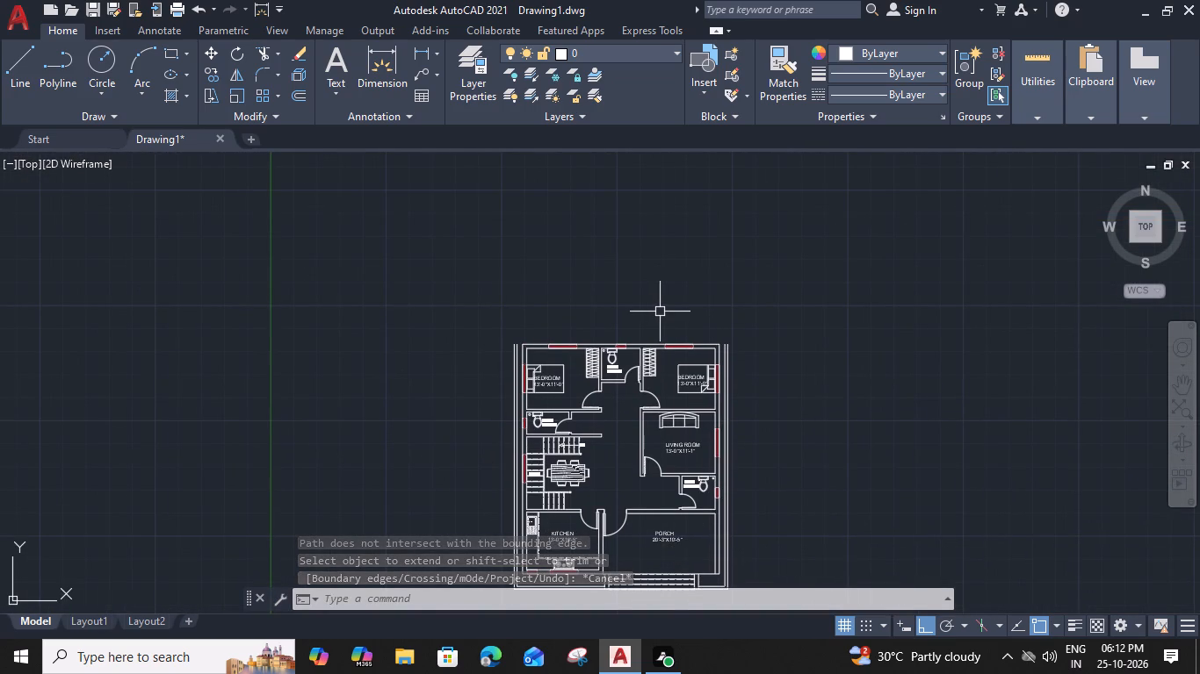
scroll(660, 334, up, 3)
click(603, 369)
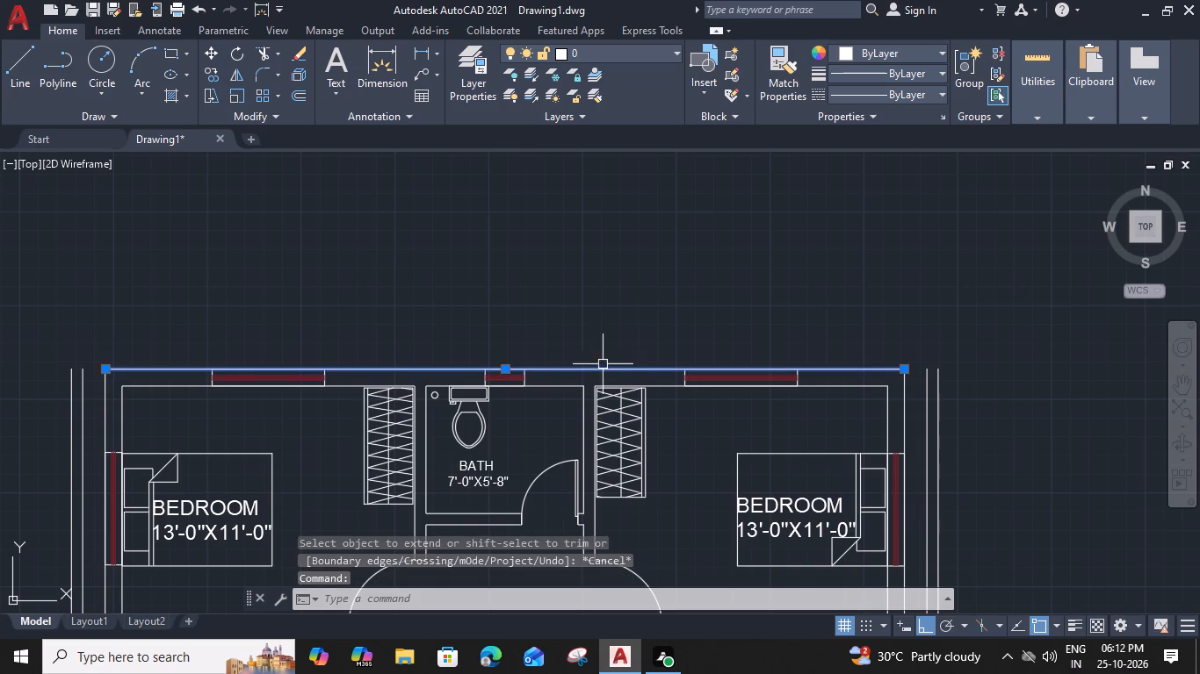
text(O)
key(space)
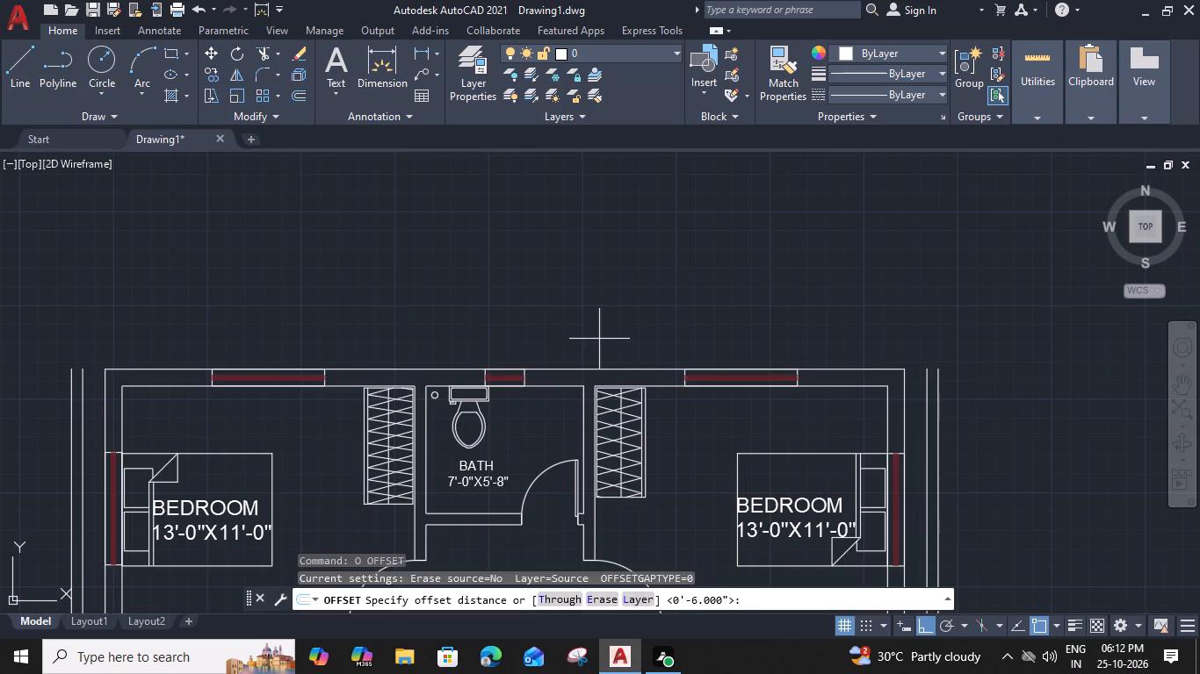
text(1')
key(space)
click(611, 305)
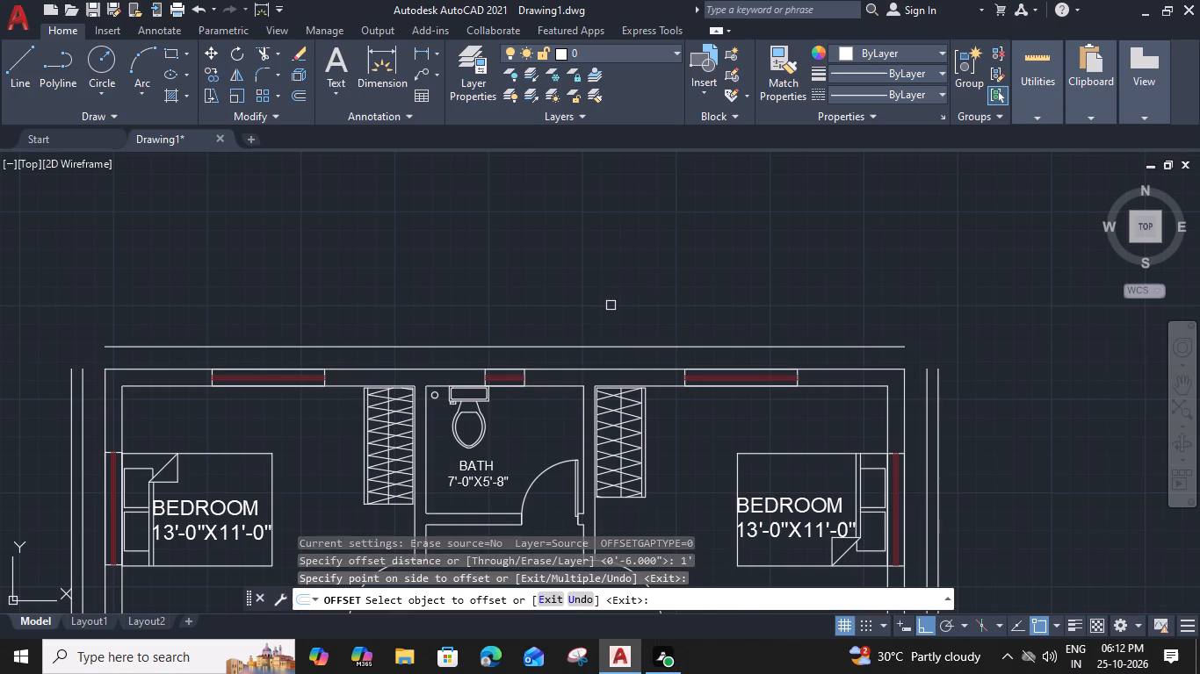
key(Escape)
Offset the new rear line another 6" outward.
click(589, 350)
text(O 6")
key(Return)
click(605, 281)
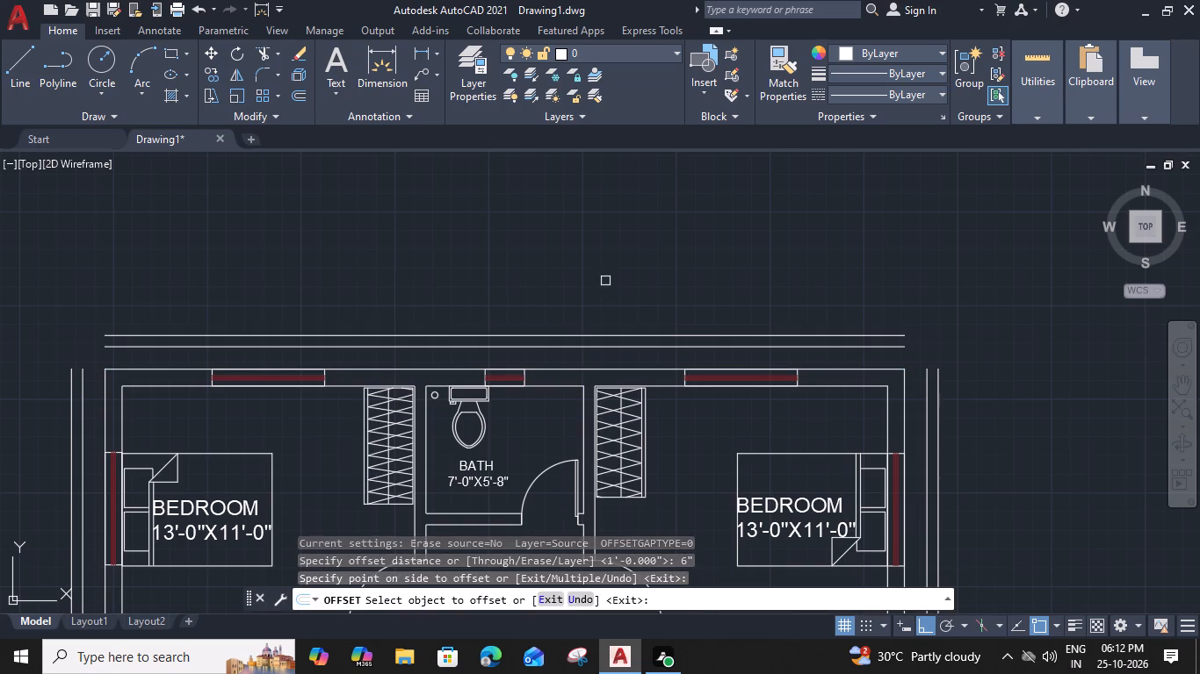
key(Escape)
Fillet the inner and outer strip lines with zero radius at the right rear corner of the house.
text(F)
key(space)
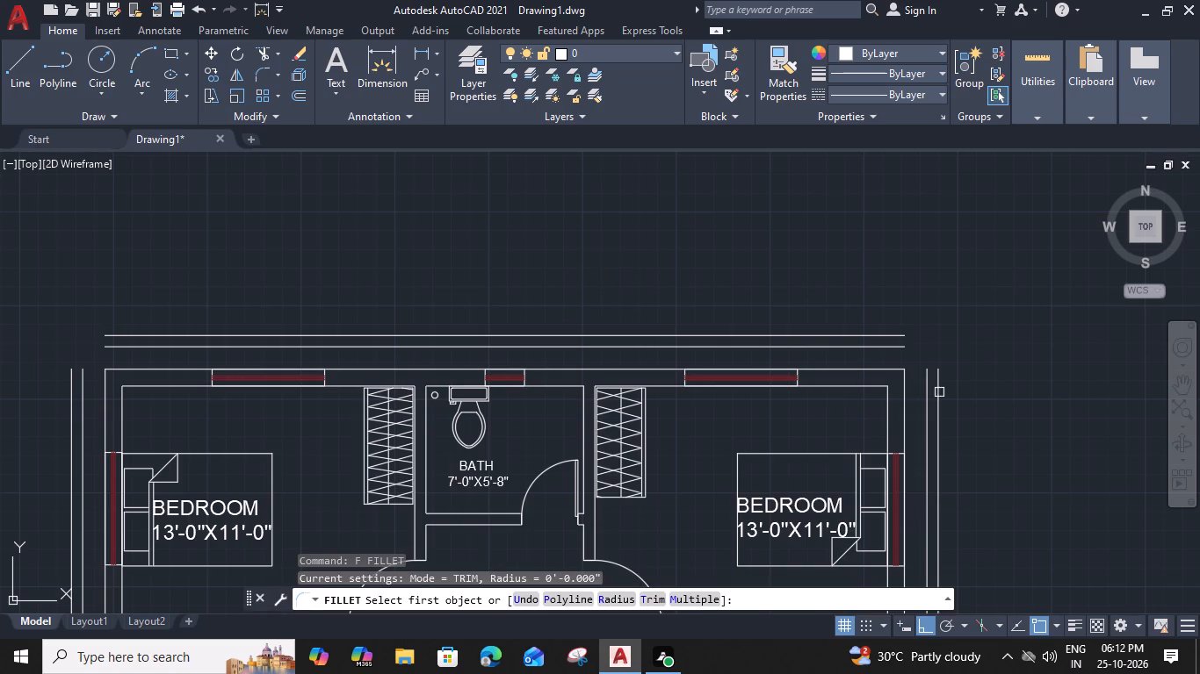
click(927, 384)
click(888, 345)
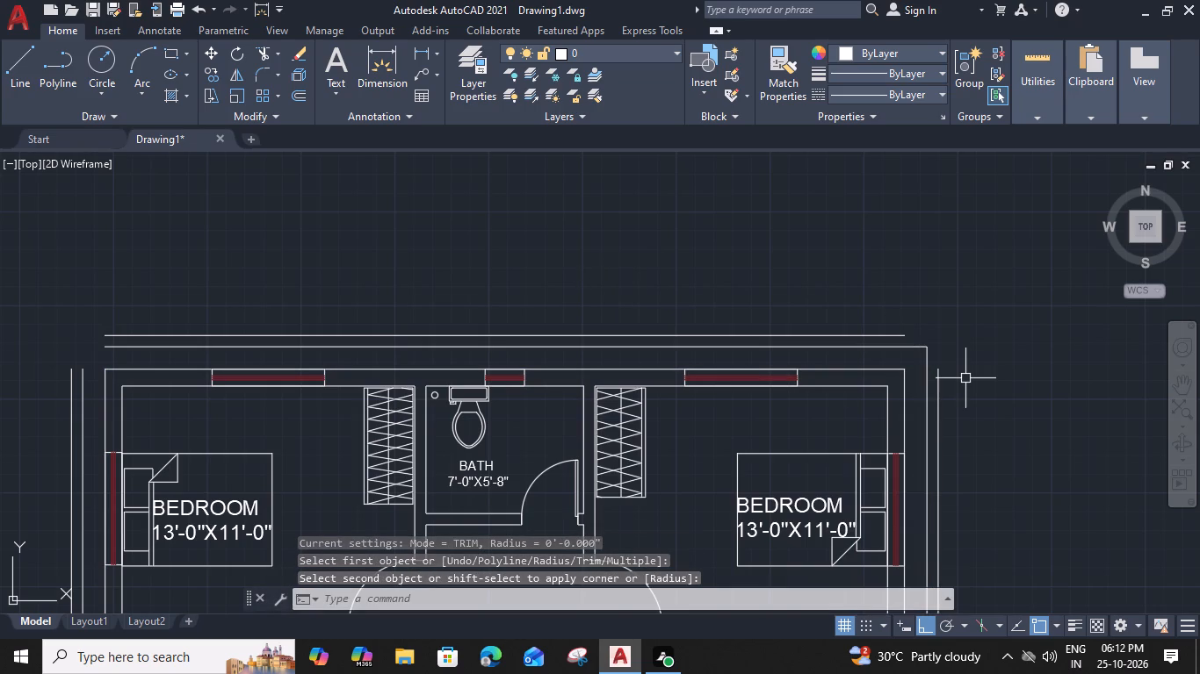
key(space)
click(943, 391)
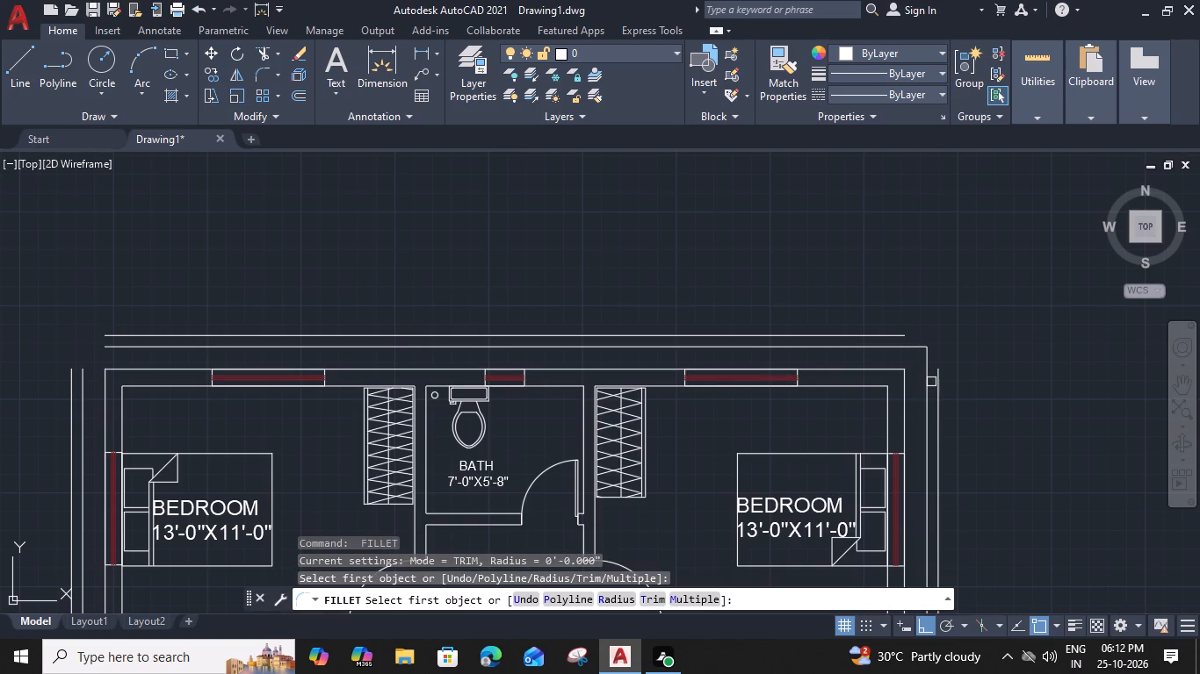
click(940, 383)
click(861, 336)
Fillet the inner and outer strip lines with zero radius at the left rear corner of the house.
middle_drag(642, 384, 1025, 404)
key(space)
click(466, 406)
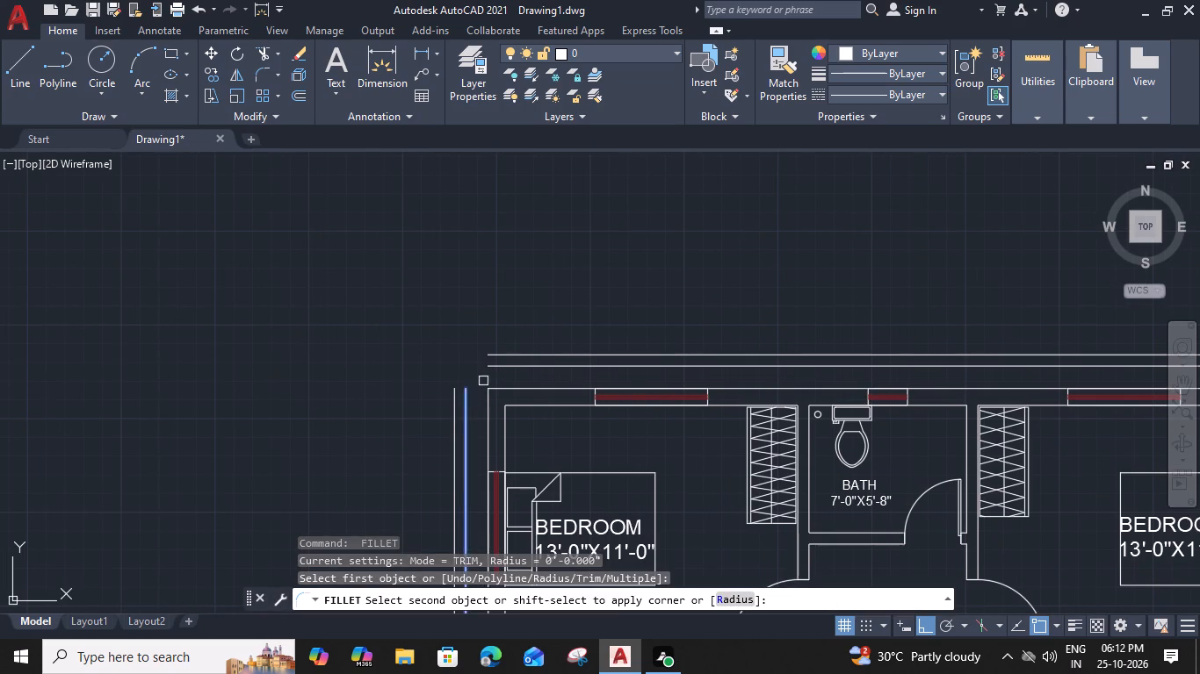
click(502, 364)
key(space)
click(452, 404)
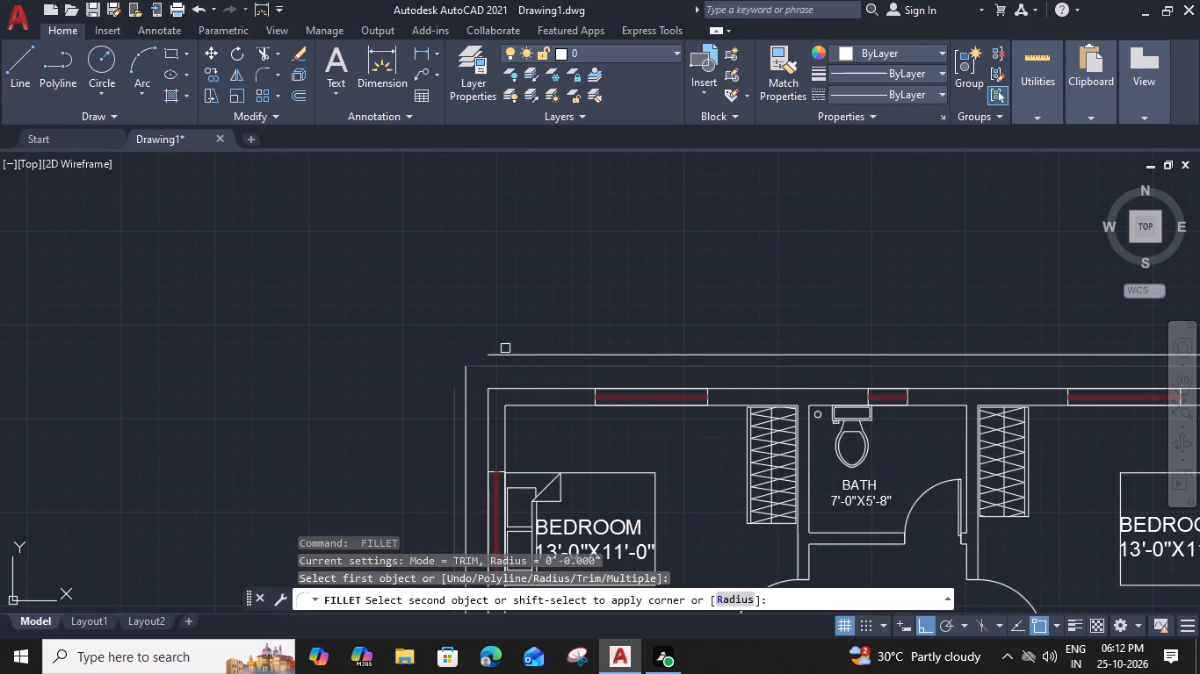
click(506, 356)
key(space)
scroll(505, 356, down, 3)
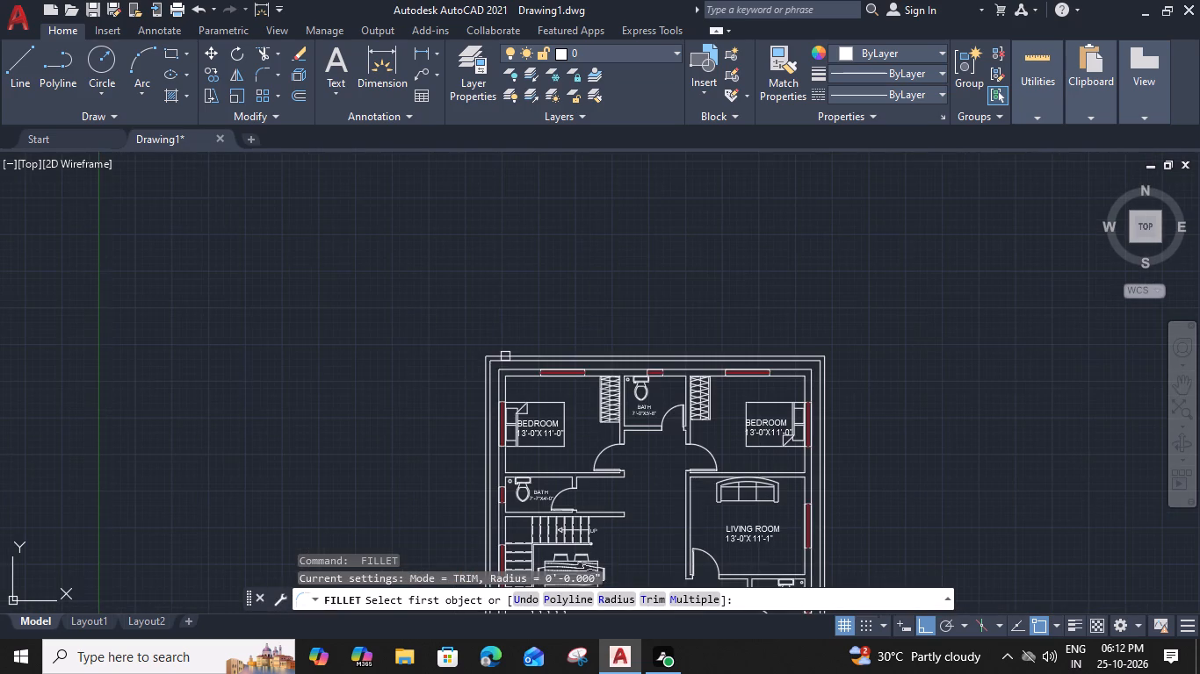
middle_drag(676, 419, 720, 290)
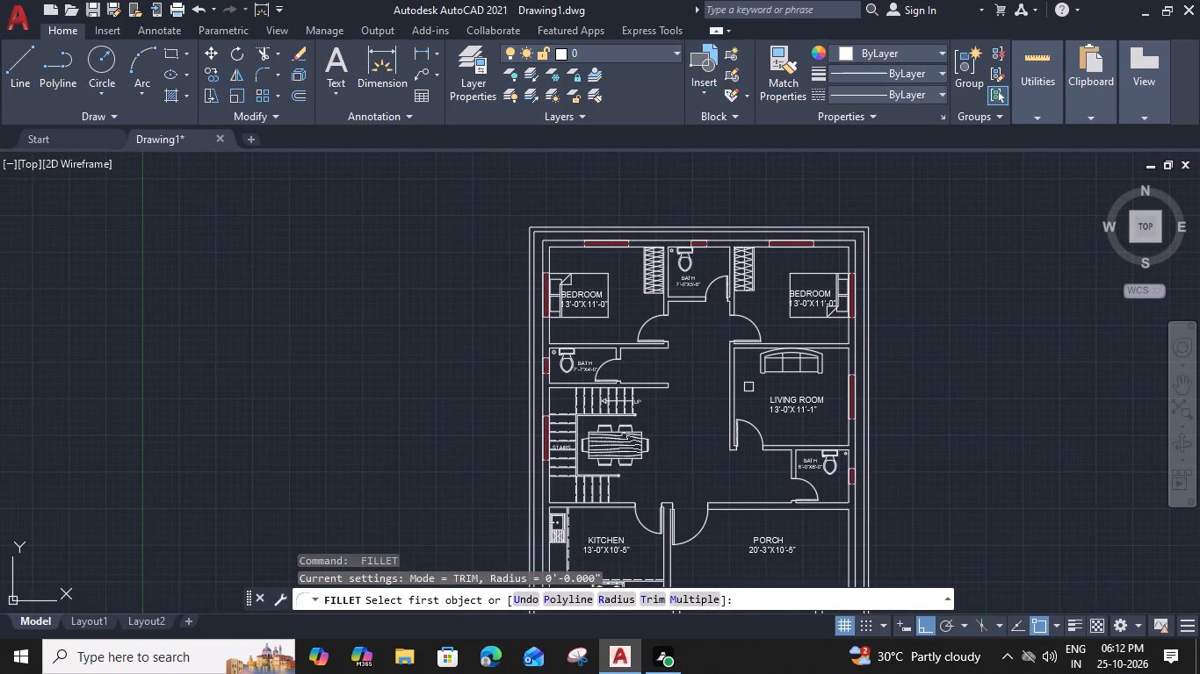
middle_drag(749, 388, 766, 299)
key(Escape)
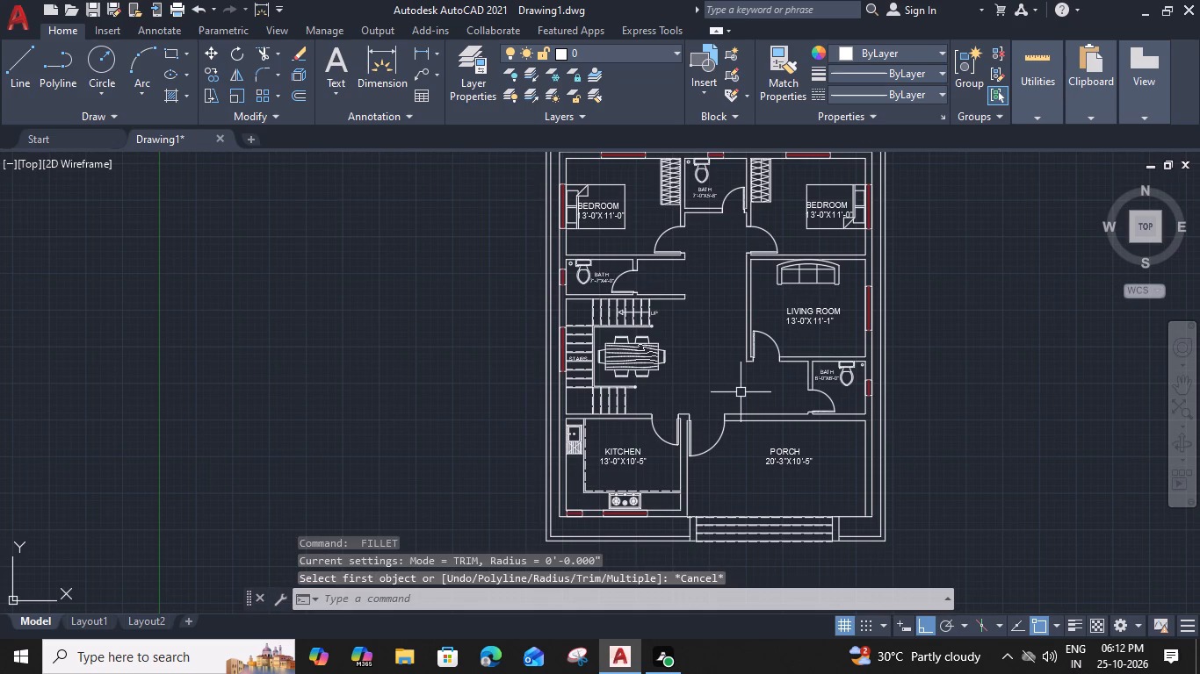
Copy the LIVING ROOM label about 12'-10" to the left, into the open area near the dining table.
click(783, 313)
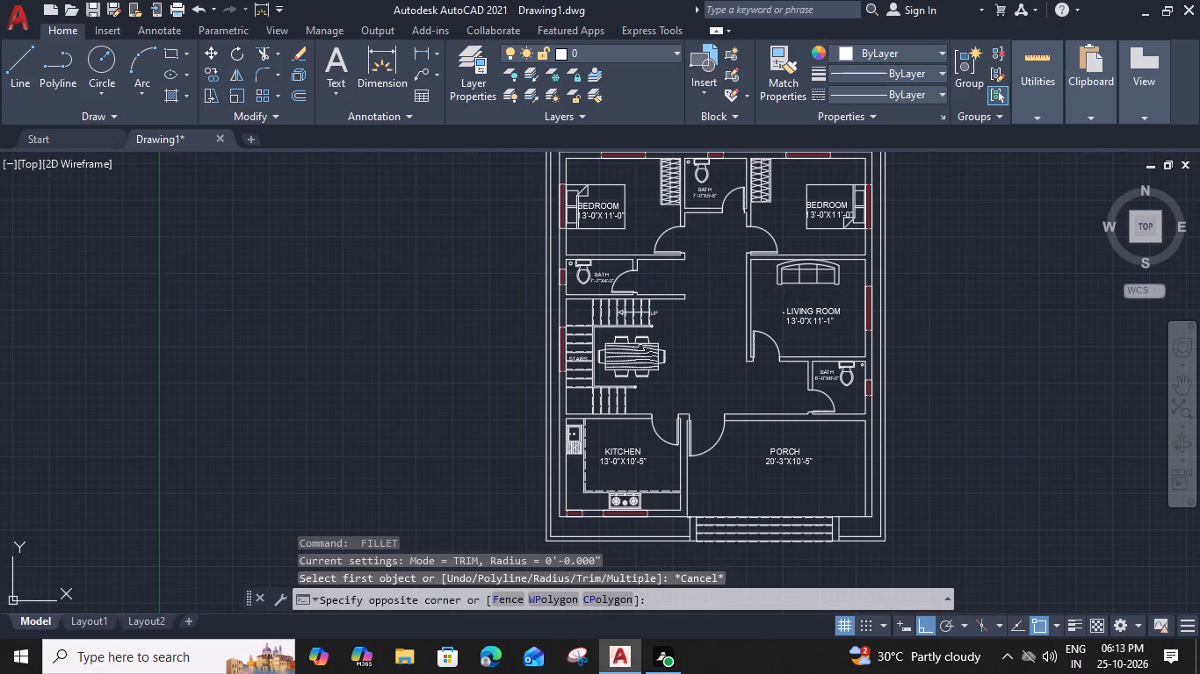
click(791, 324)
click(796, 312)
key(c)
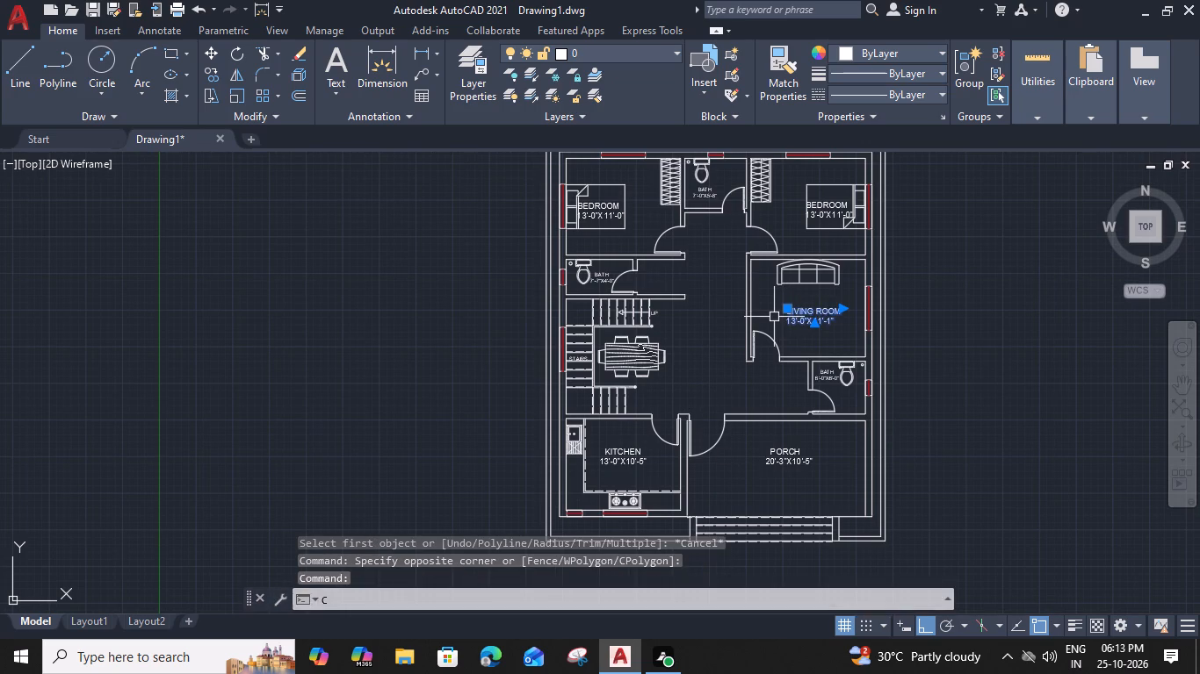
key(o)
key(space)
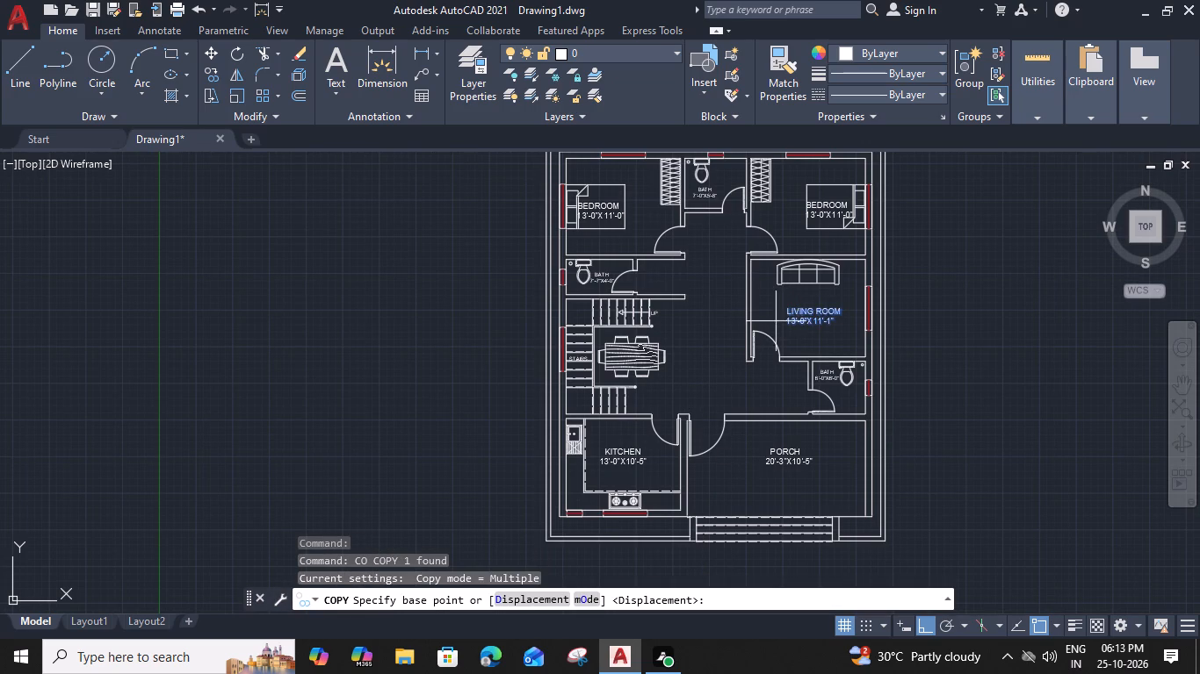
drag(782, 326, 769, 330)
click(674, 338)
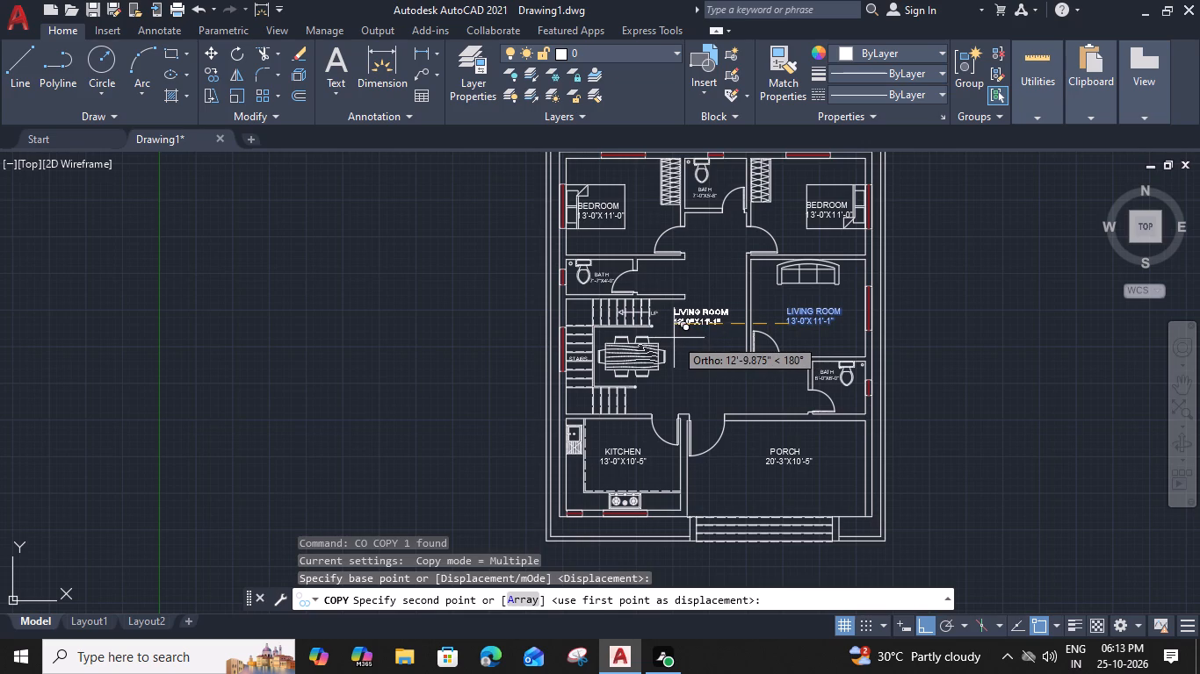
key(Escape)
Move the copied label straight down so it sits directly beside the dining table.
click(677, 324)
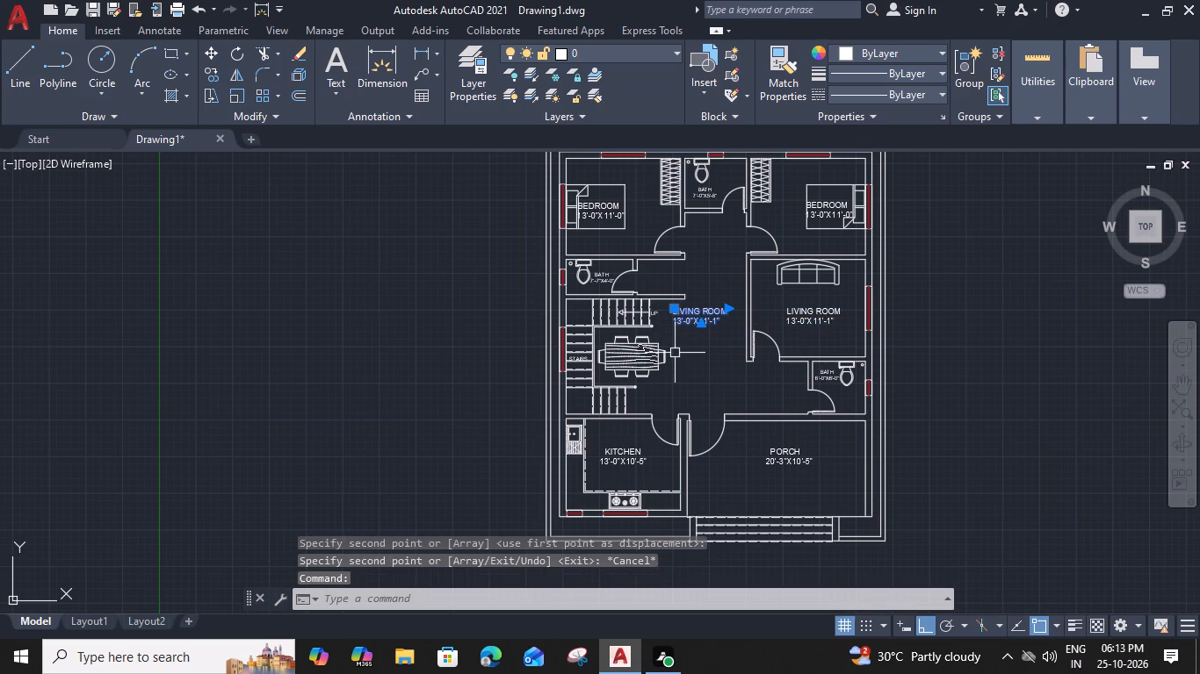
text(M)
key(space)
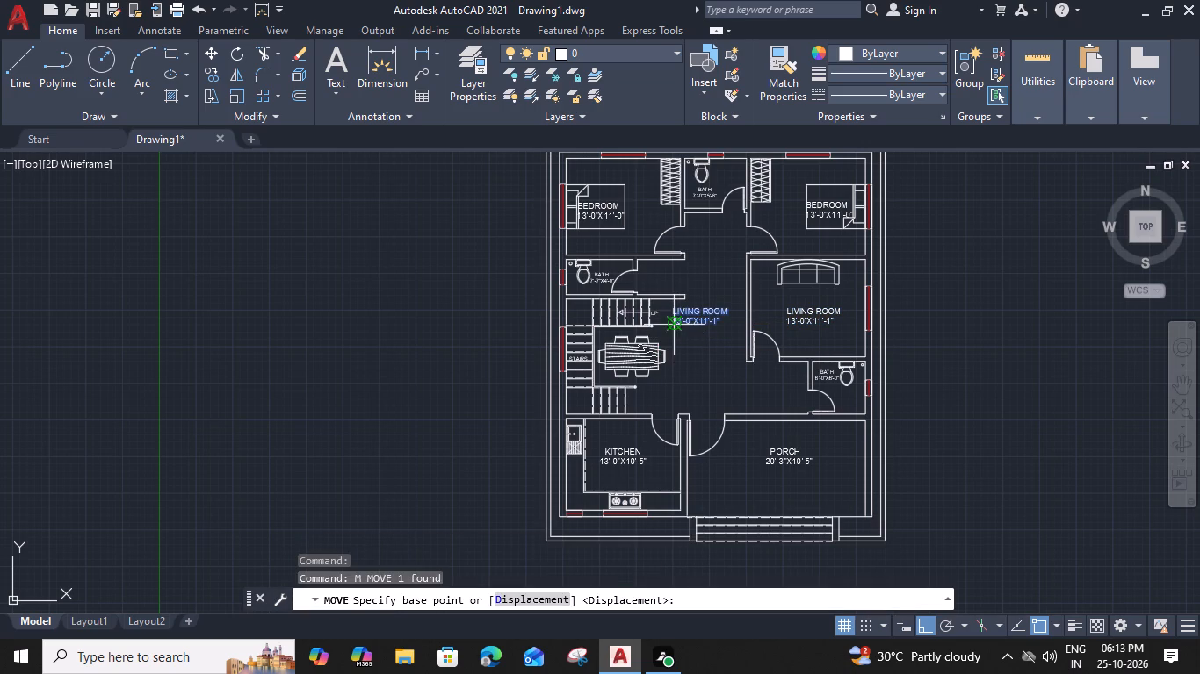
click(673, 326)
click(676, 368)
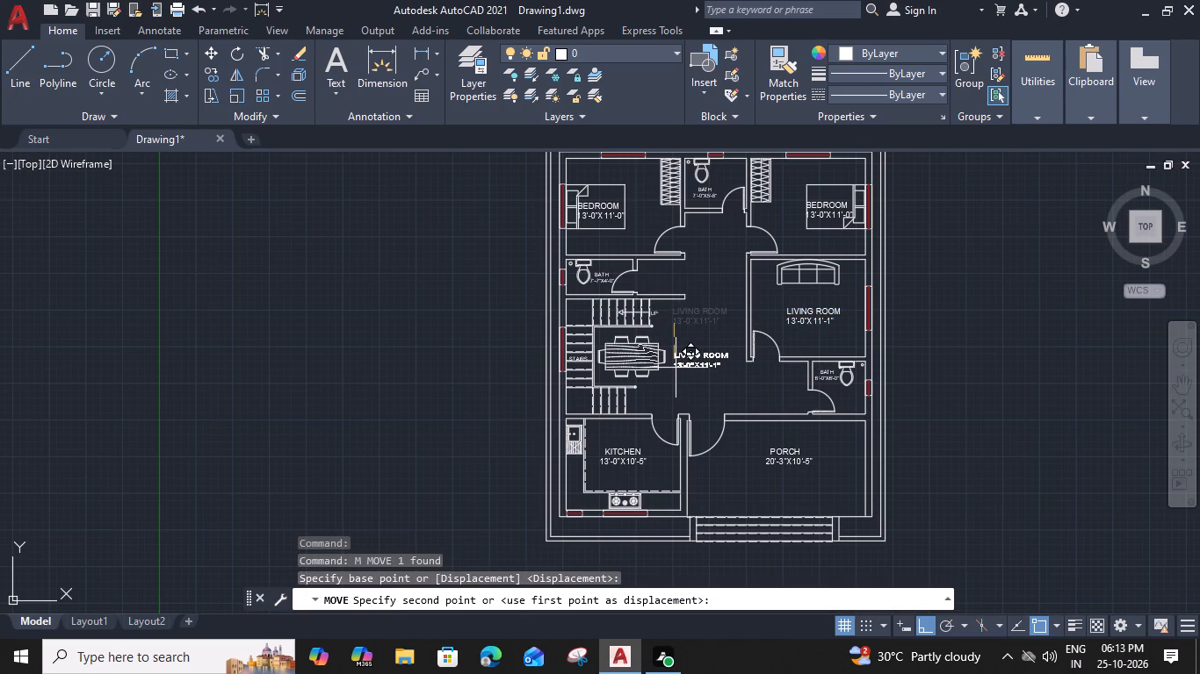
Replace the room name in the copied label with DINING.
double_click(695, 359)
scroll(696, 359, up, 1)
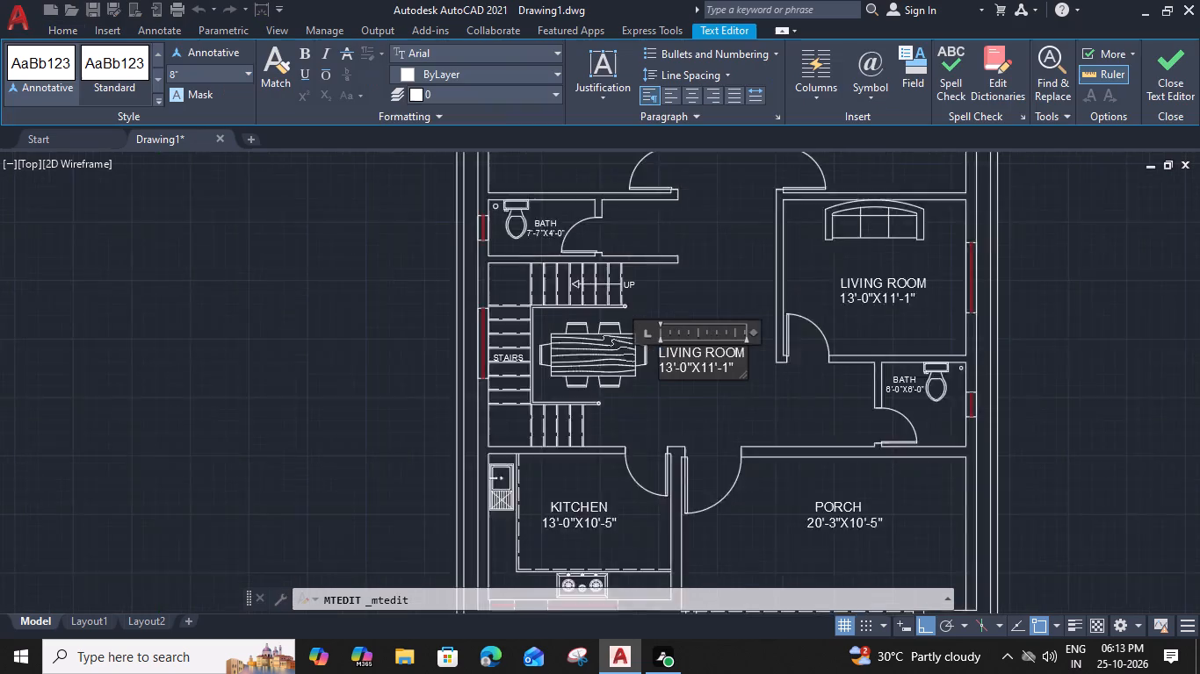
scroll(696, 359, up, 1)
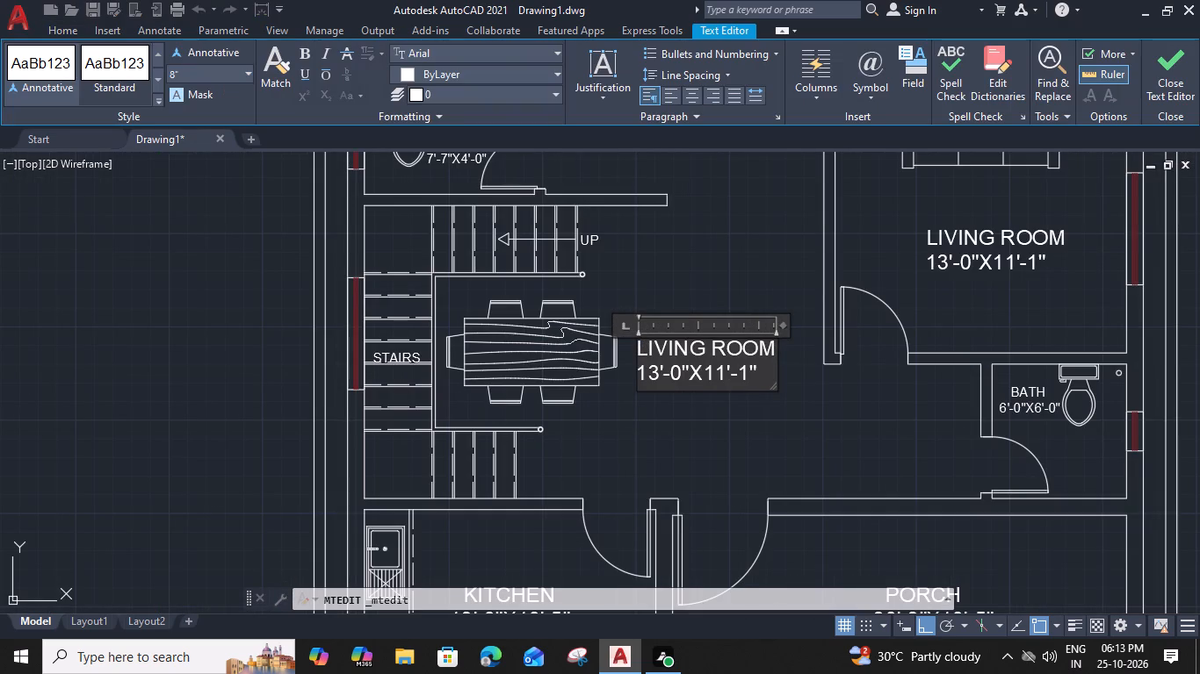
drag(773, 349, 589, 340)
text(DI)
key(n)
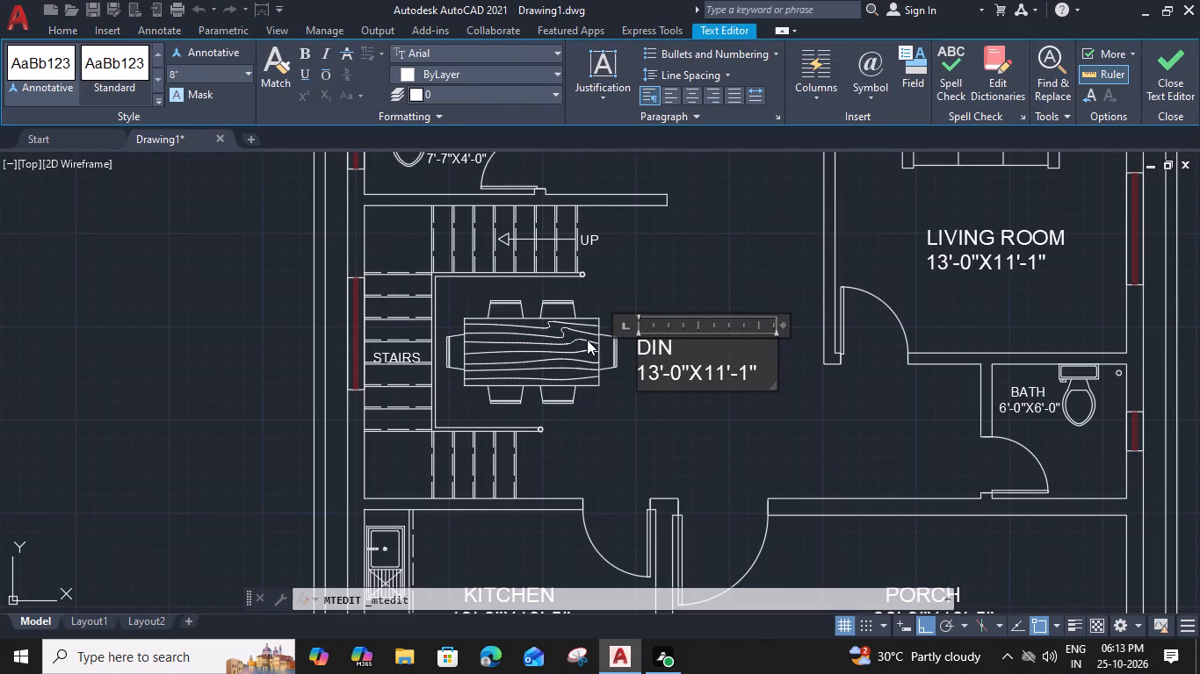
text(ING)
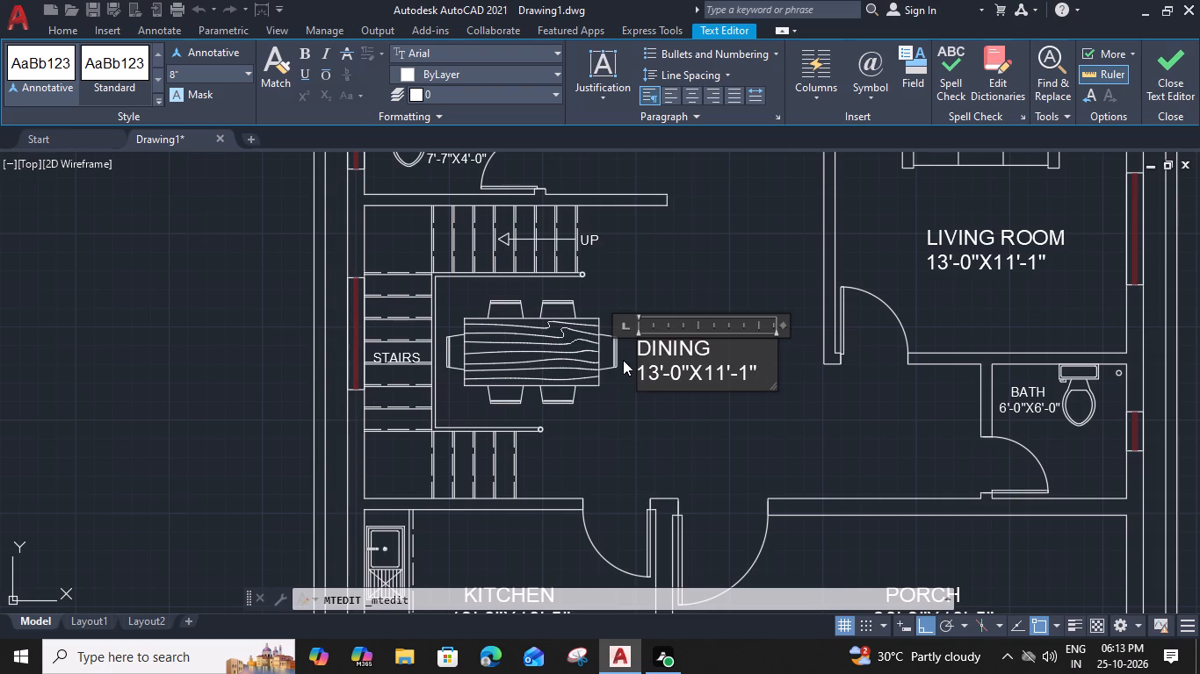
Change the size line of the DINING label to 12'-11"X17'-1".
click(657, 374)
key(2)
click(678, 375)
text(11)
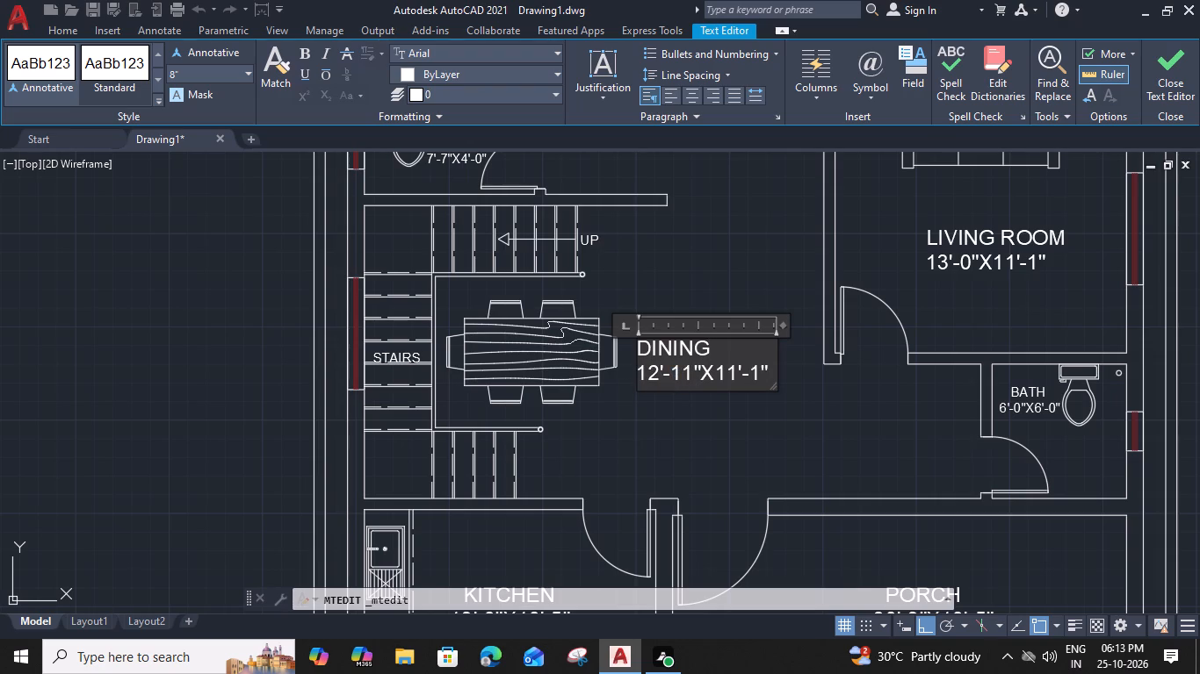
click(734, 378)
key(7)
Centre the word DINING over its size line with leading spaces, and narrow the label's text frame to fit.
click(640, 344)
key(space)
key(space)
key(space)
click(779, 328)
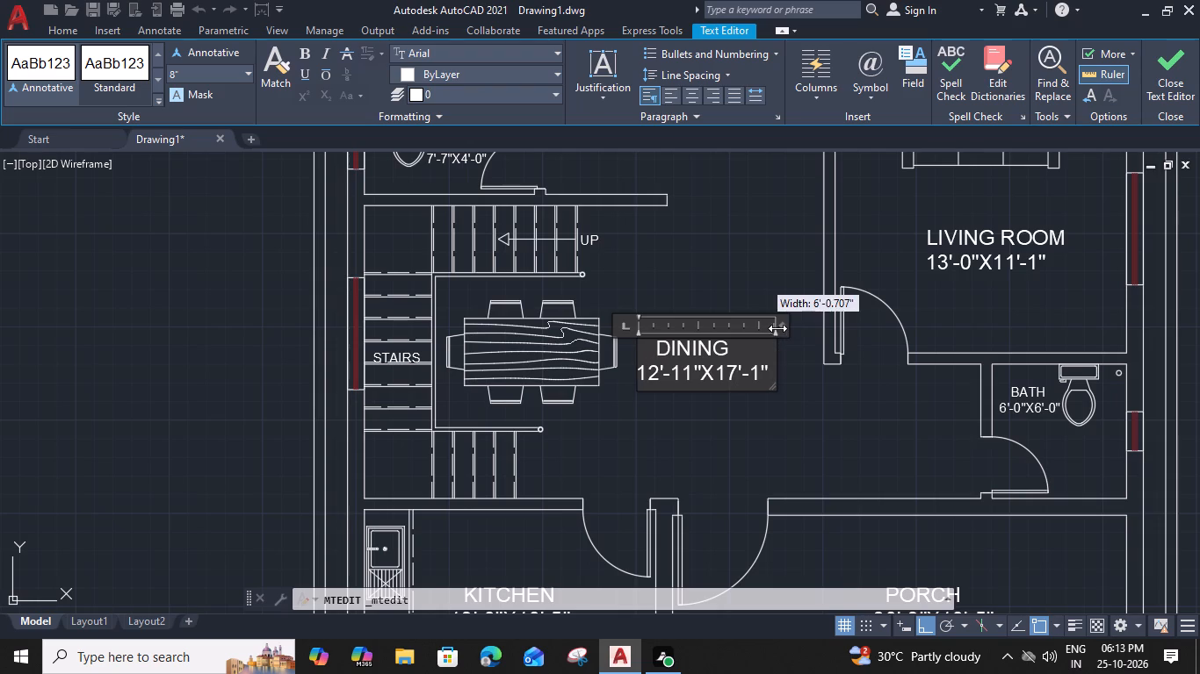
key(space)
key(space)
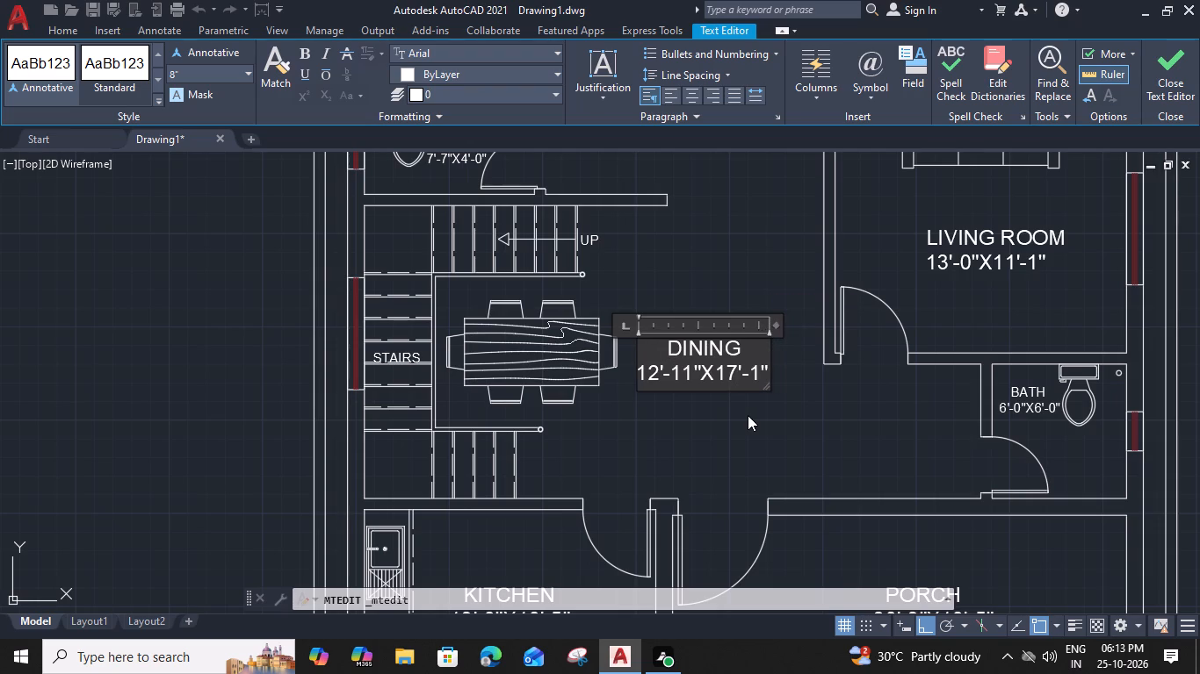
click(748, 415)
Move the DINING label slightly down and to the left, beside the lower end of the dining table.
click(647, 379)
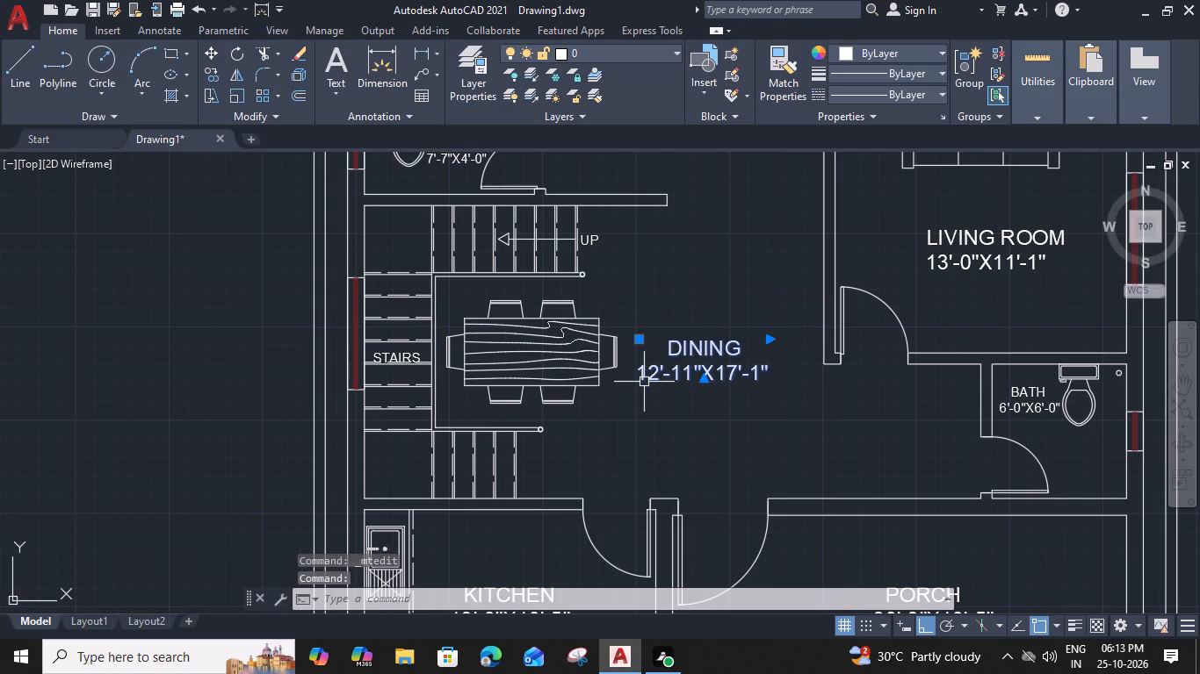
key(n)
key(BackSpace)
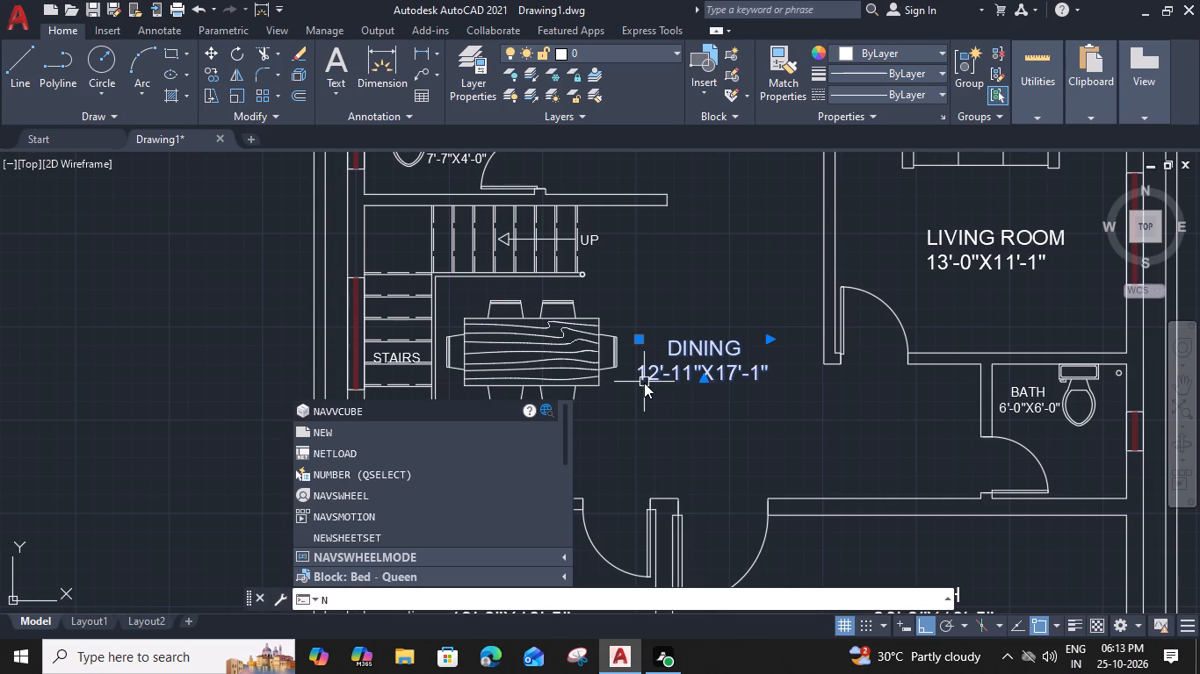
key(BackSpace)
key(m)
key(space)
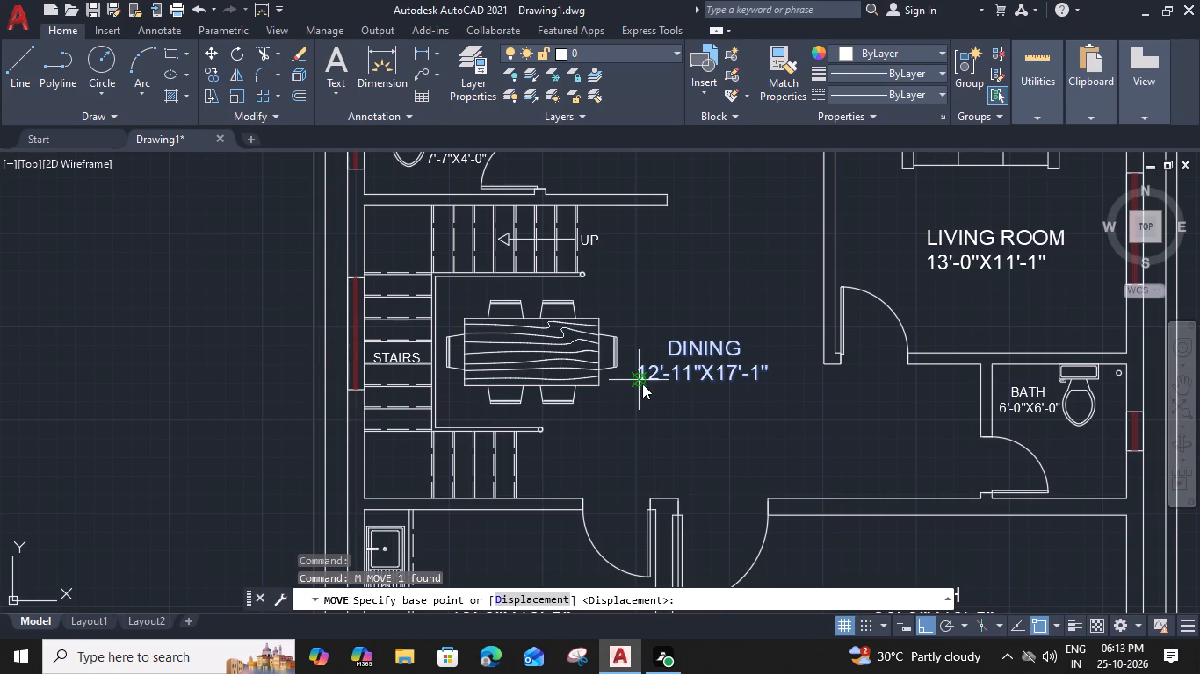
click(638, 380)
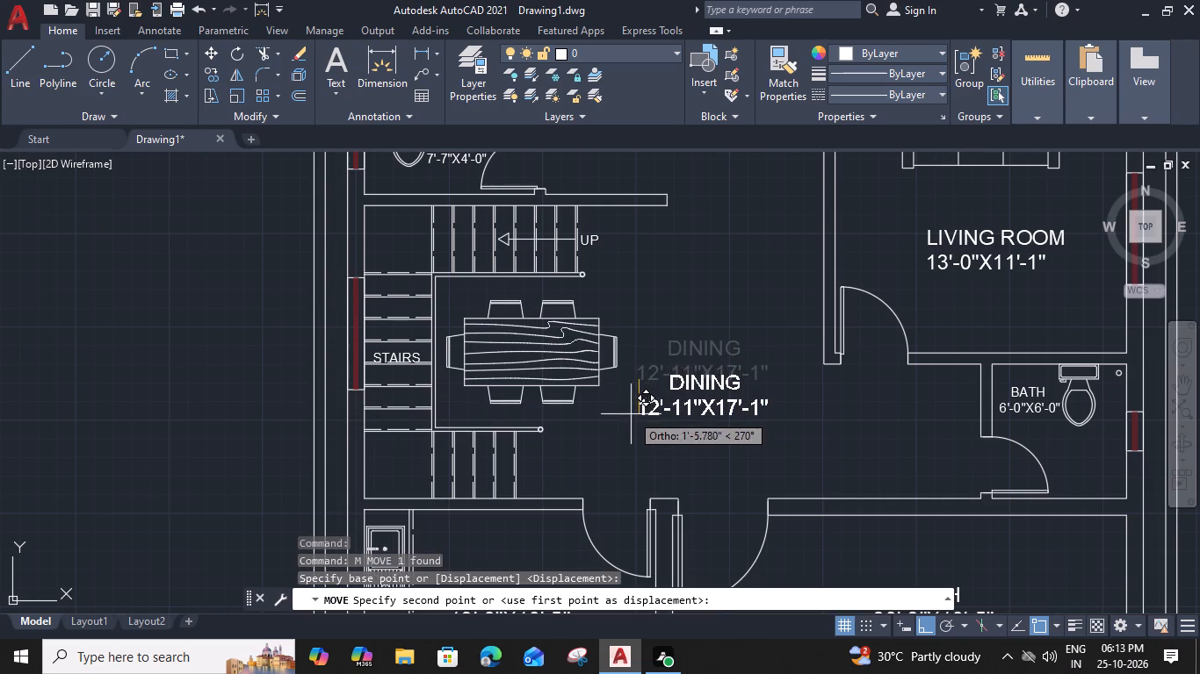
click(629, 420)
click(640, 419)
text(M)
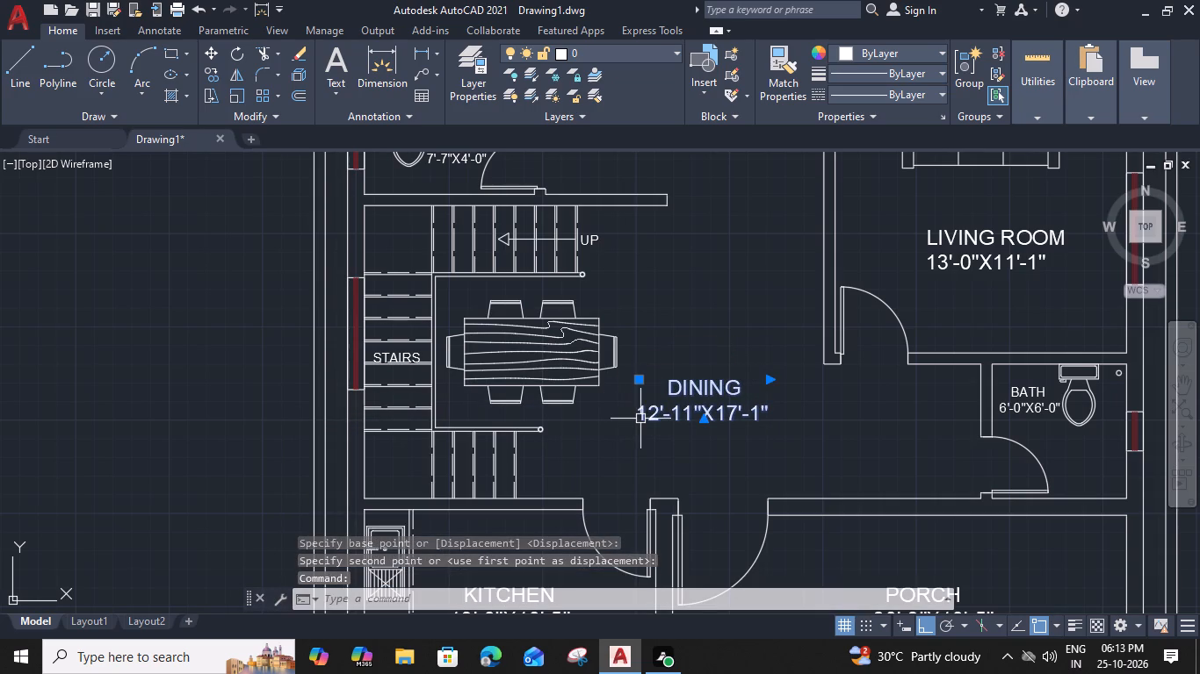
key(space)
click(637, 423)
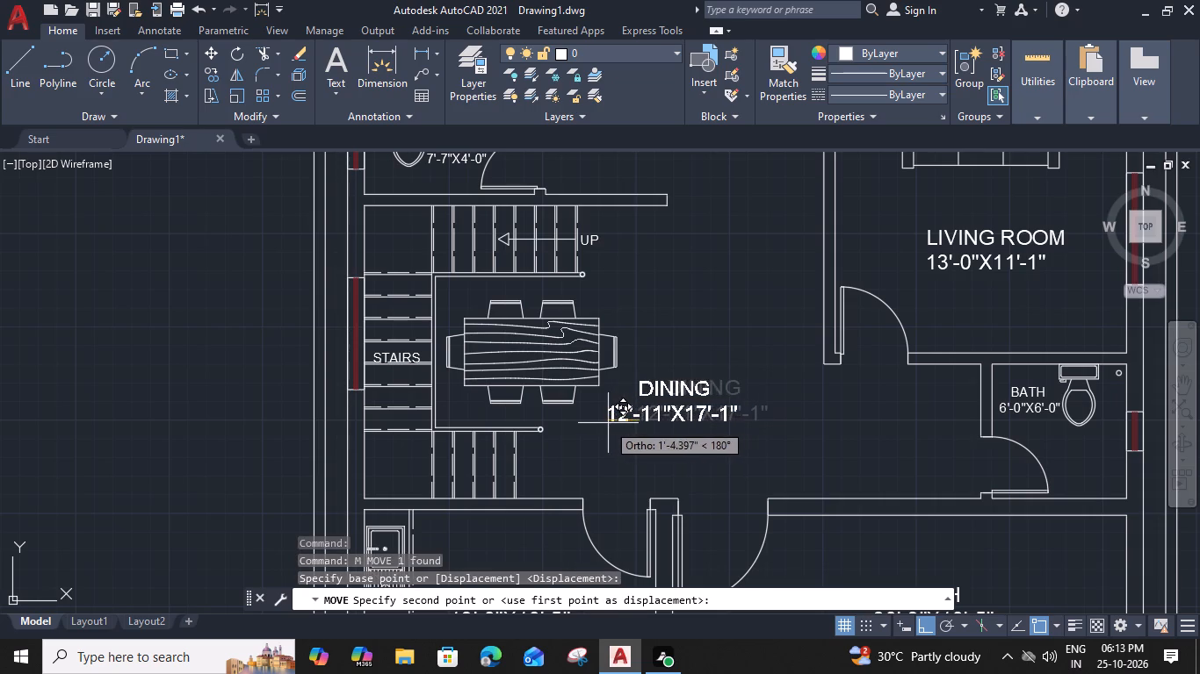
click(600, 422)
Move the double-circle newel post at the end of the lower stair railing about 9" left along the railing.
scroll(600, 422, down, 1)
scroll(550, 440, up, 3)
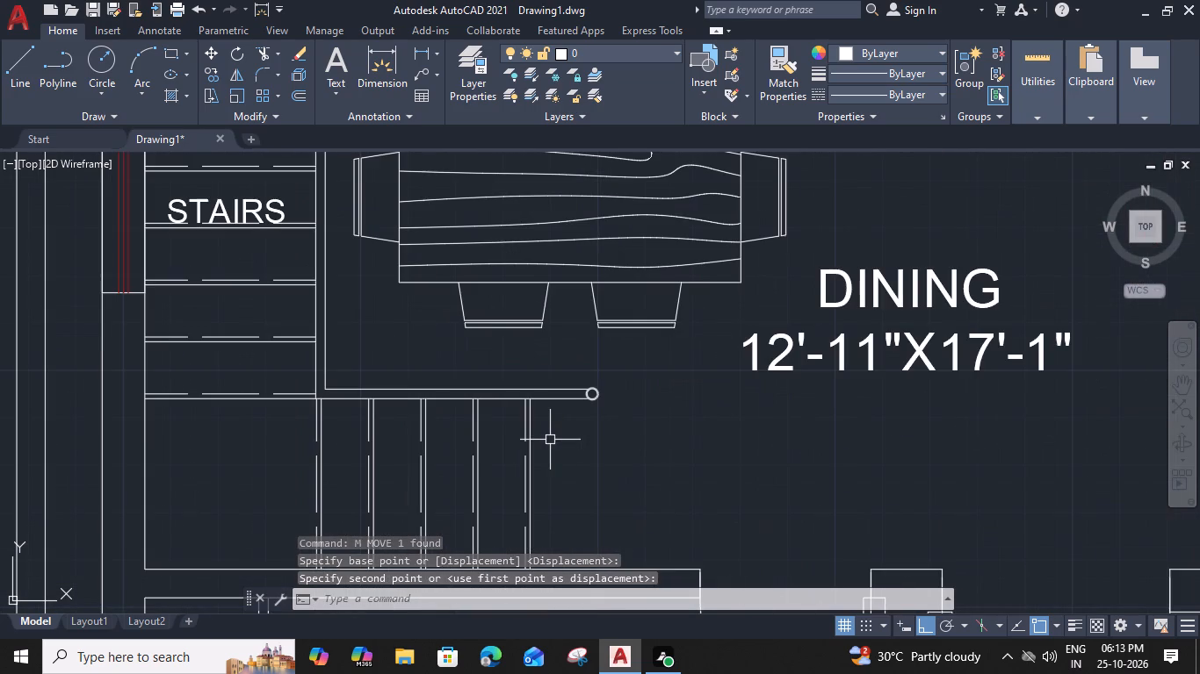
scroll(597, 397, up, 2)
click(596, 391)
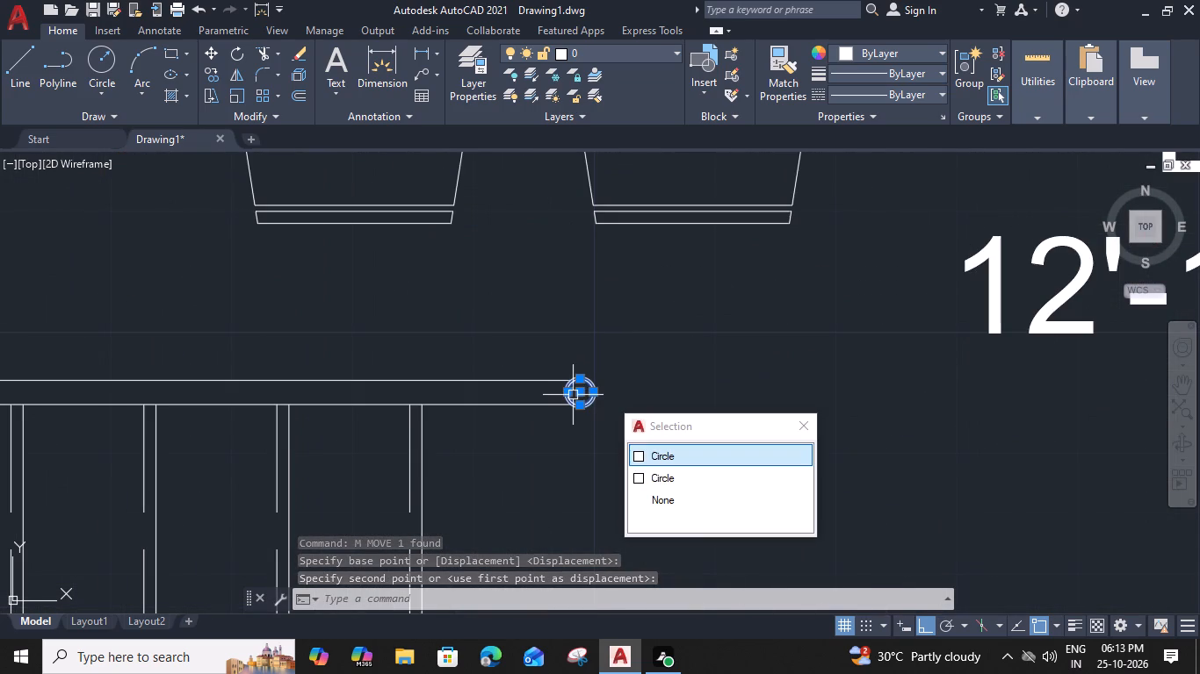
key(Escape)
scroll(572, 397, up, 2)
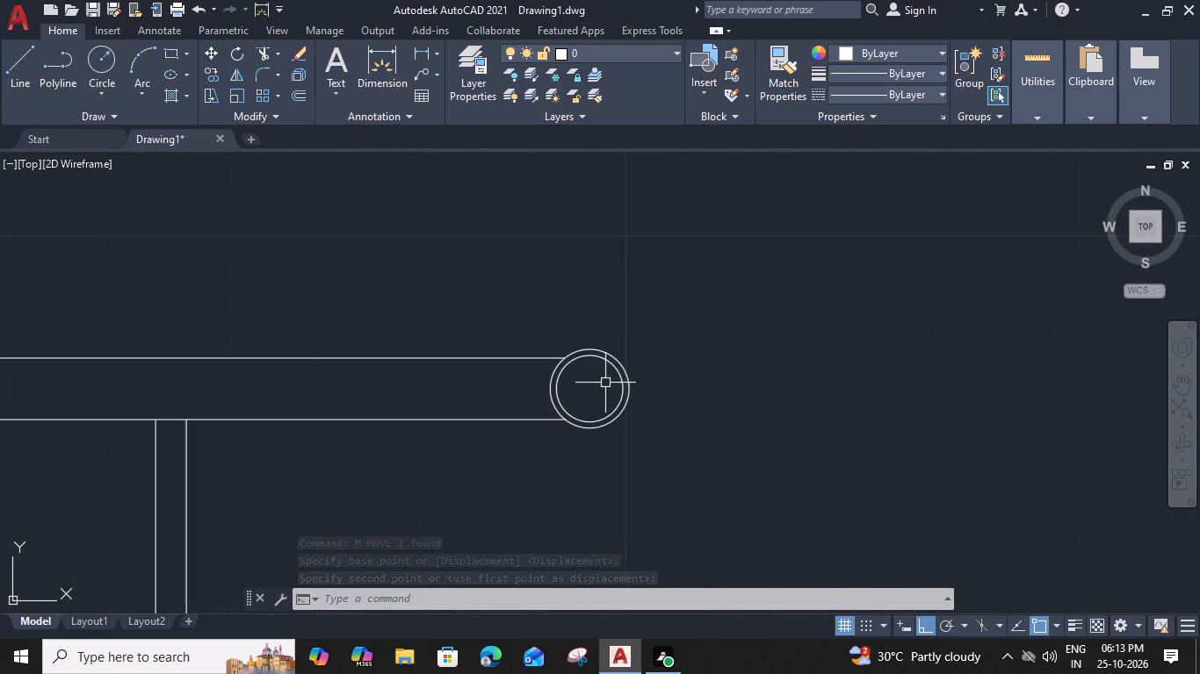
drag(656, 377, 625, 395)
click(605, 401)
text(M)
key(space)
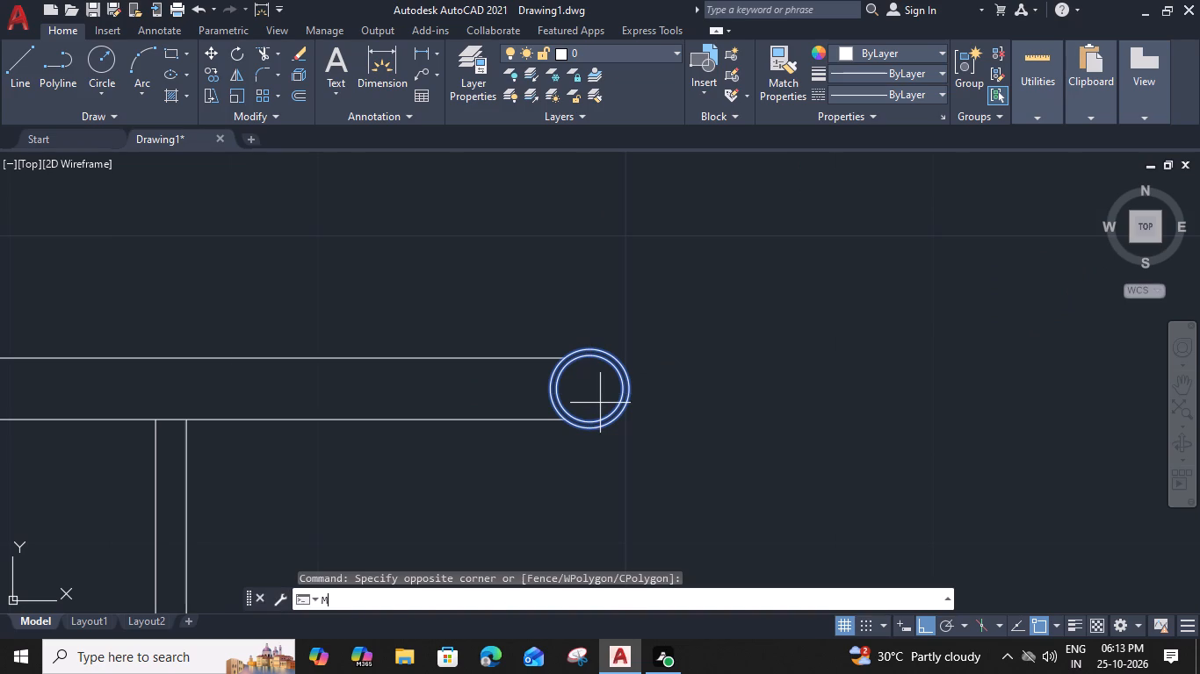
click(545, 386)
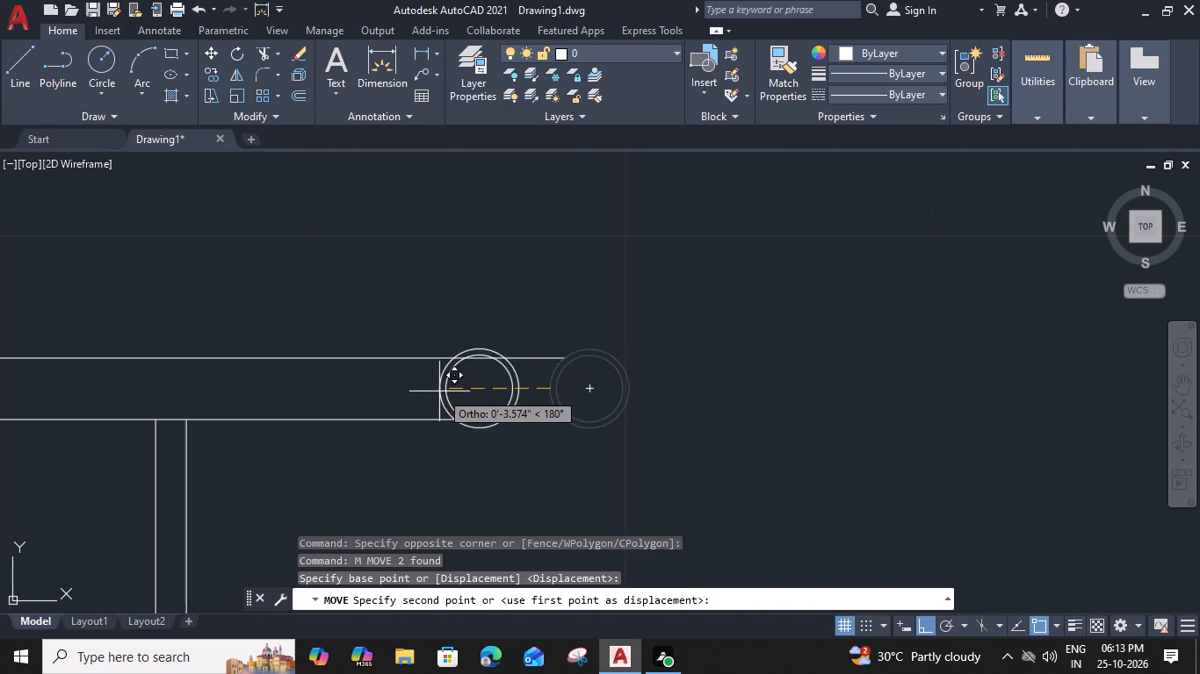
scroll(438, 392, down, 1)
middle_drag(438, 392, 645, 383)
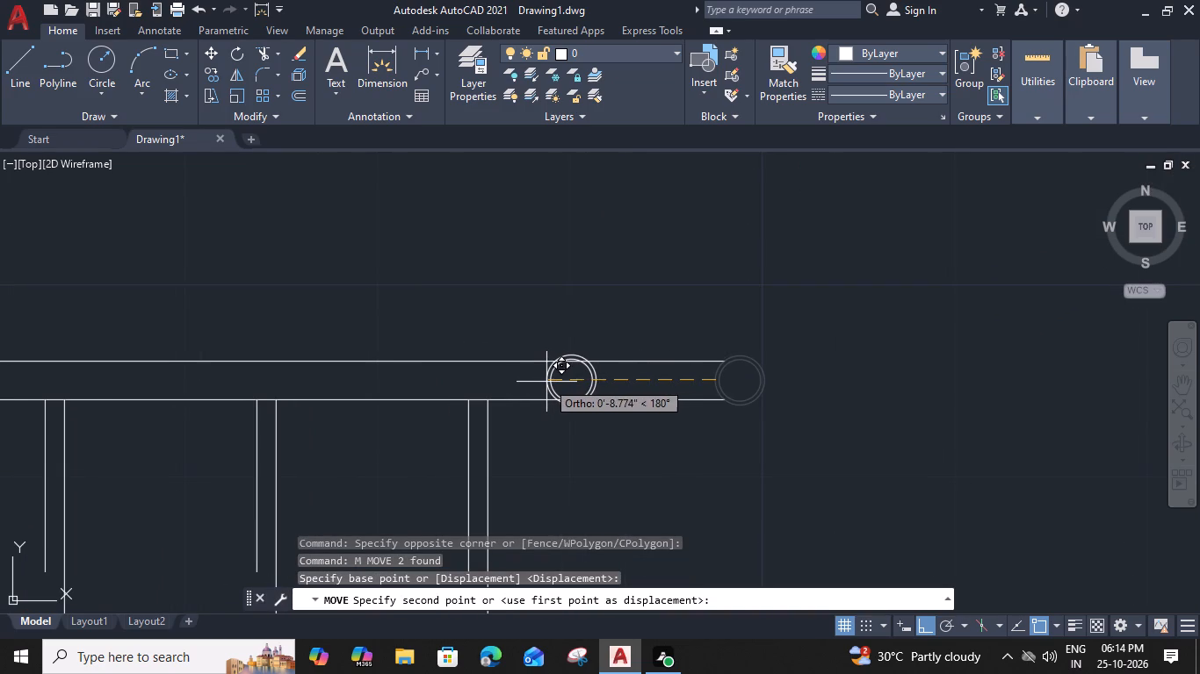
click(546, 383)
Trim both lower stair railing lines where they run past and through the relocated double-circle post.
key(t)
key(r)
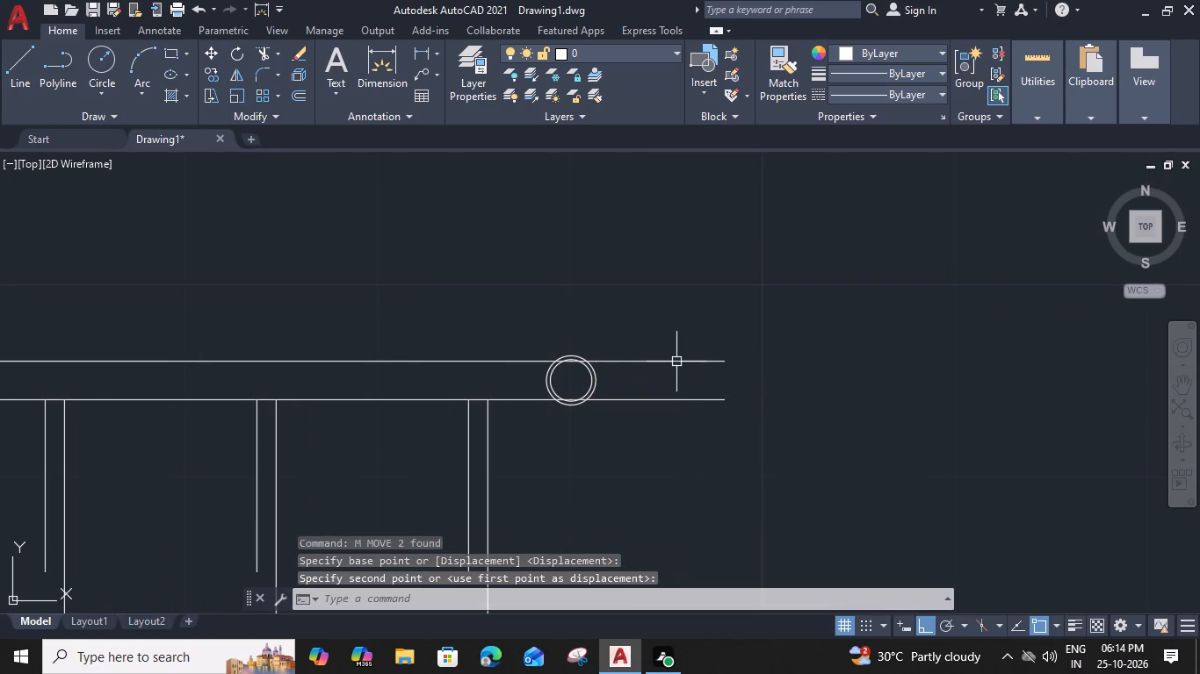
key(space)
click(674, 345)
click(653, 421)
scroll(560, 366, up, 4)
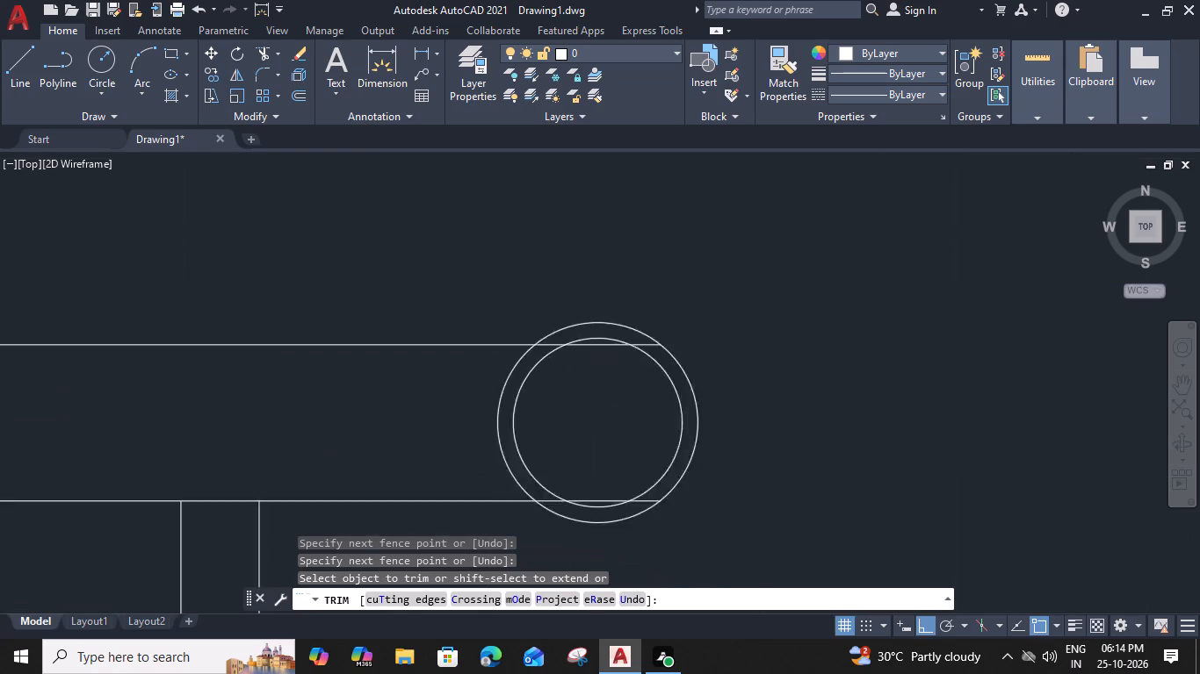
click(546, 327)
click(604, 334)
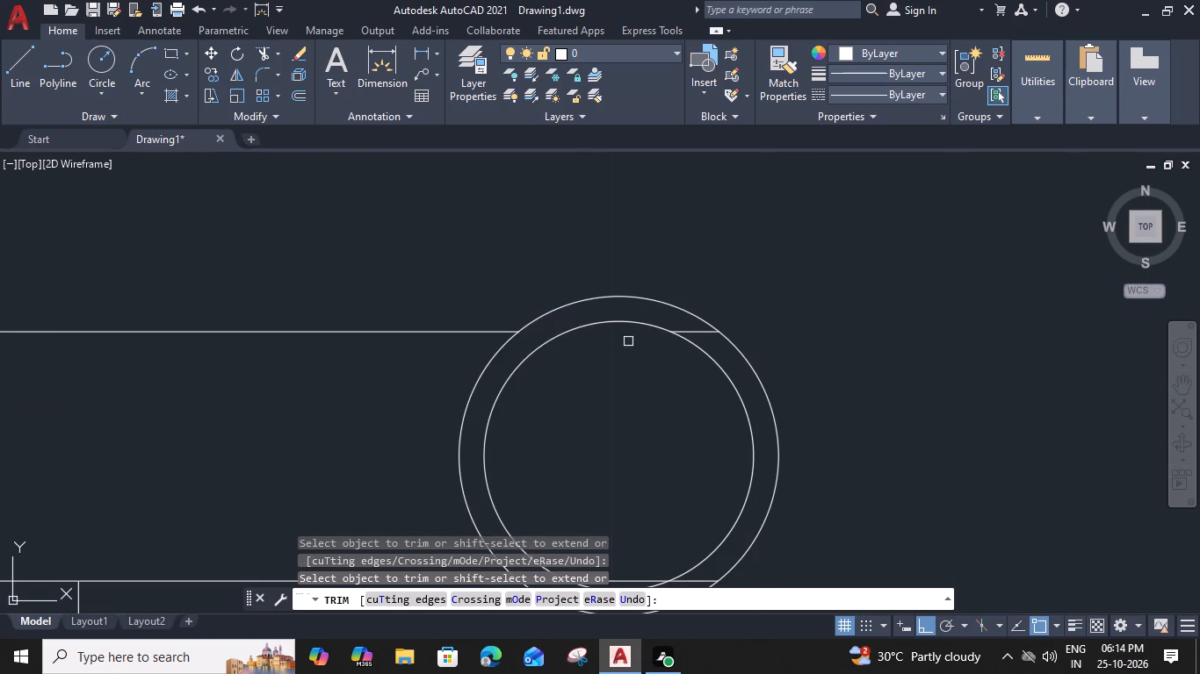
click(705, 331)
middle_drag(640, 462, 661, 352)
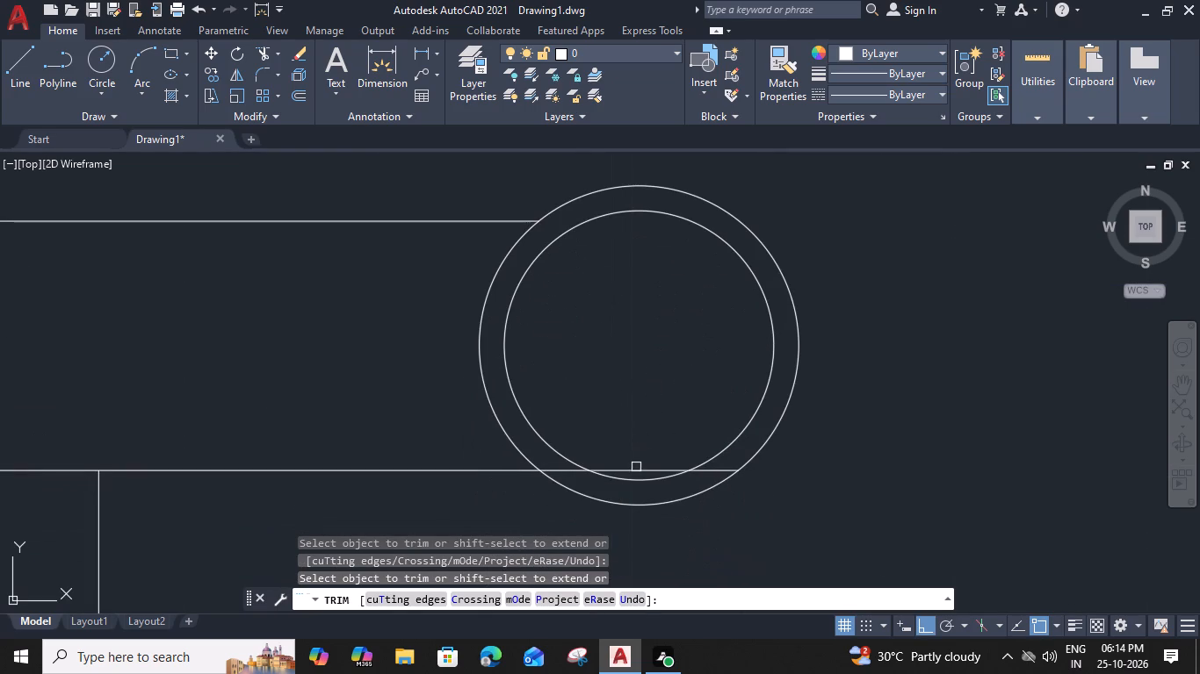
click(636, 467)
click(567, 470)
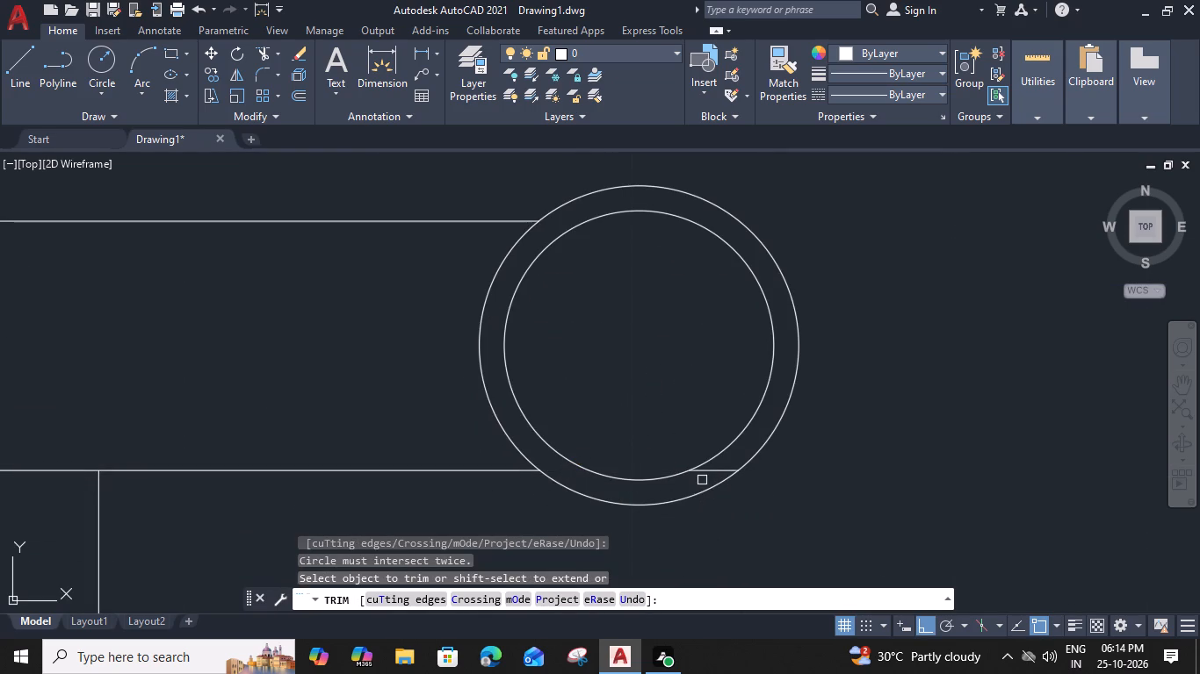
click(720, 472)
key(Escape)
Move the two lines of the porch steps' right side wall 2' to the left.
scroll(720, 472, down, 5)
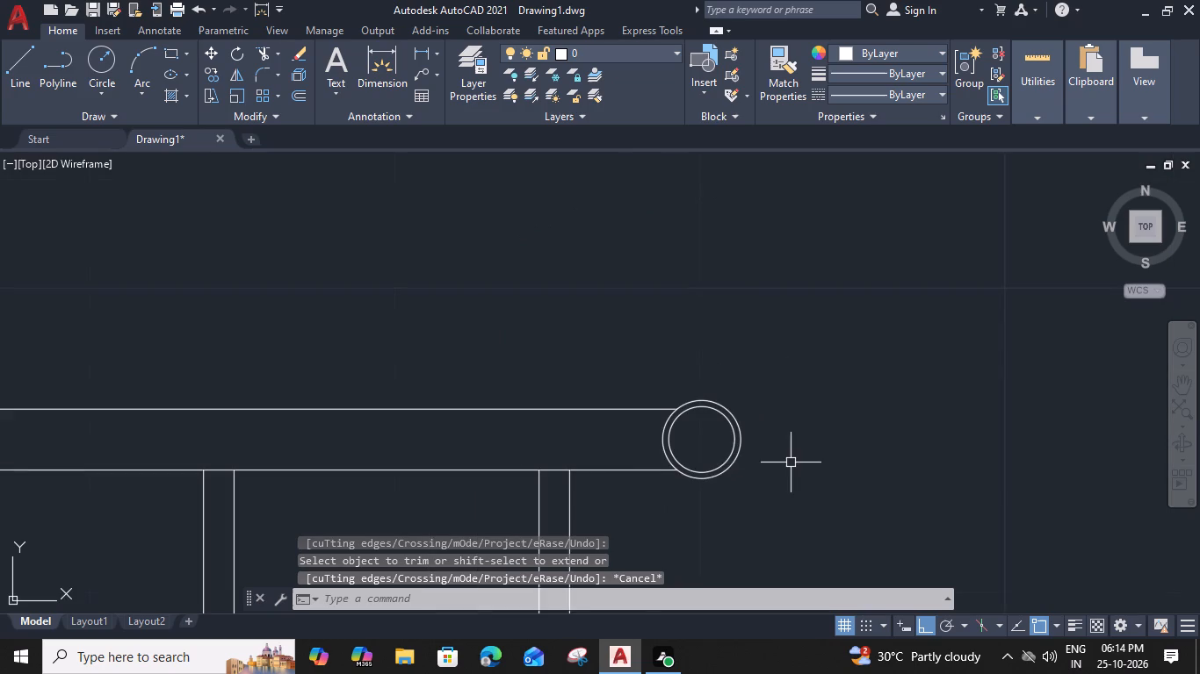
scroll(795, 462, down, 9)
middle_drag(850, 441, 694, 420)
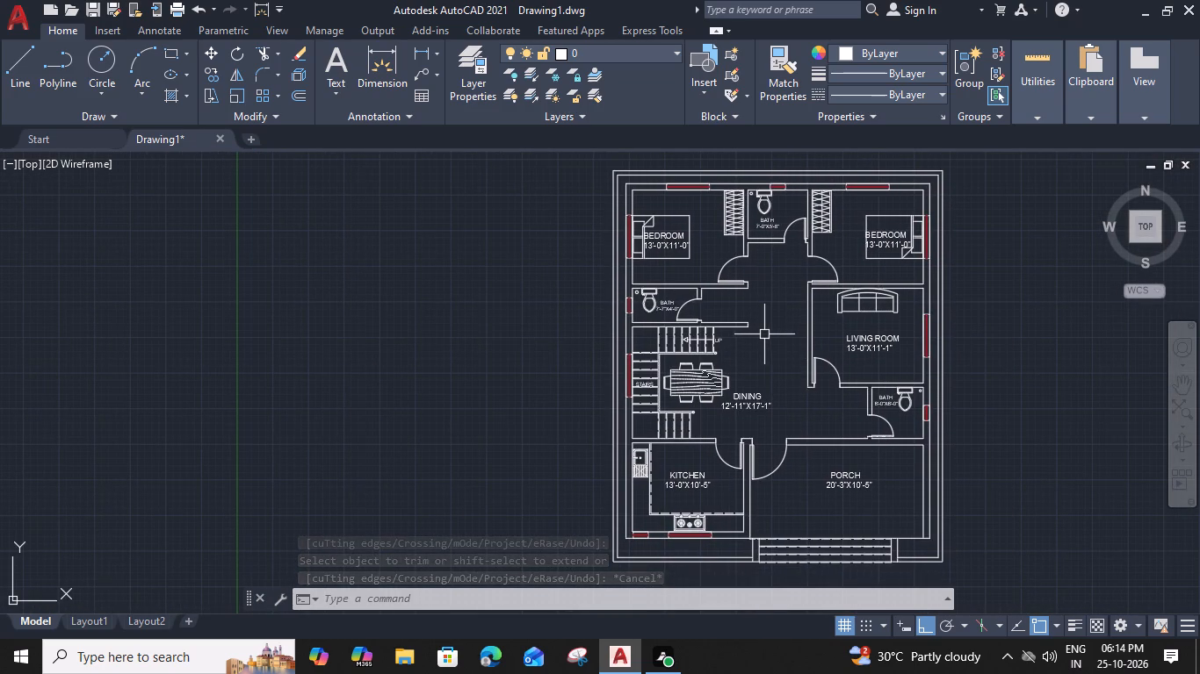
middle_drag(756, 390, 716, 368)
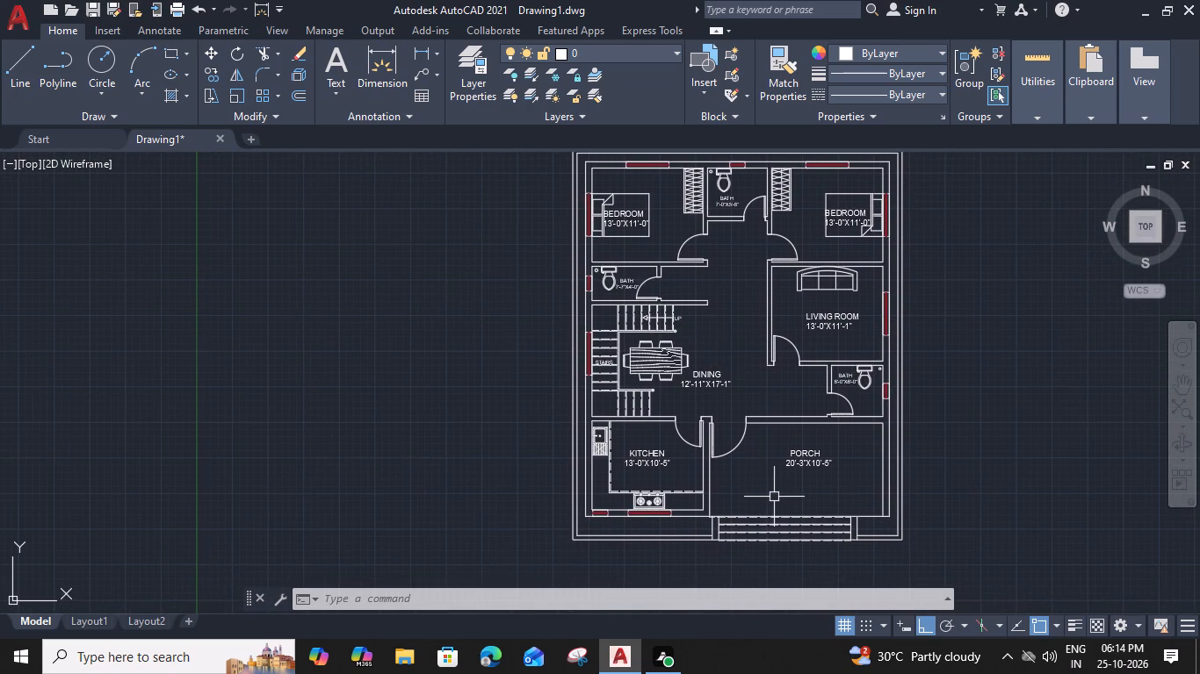
middle_drag(833, 501, 820, 489)
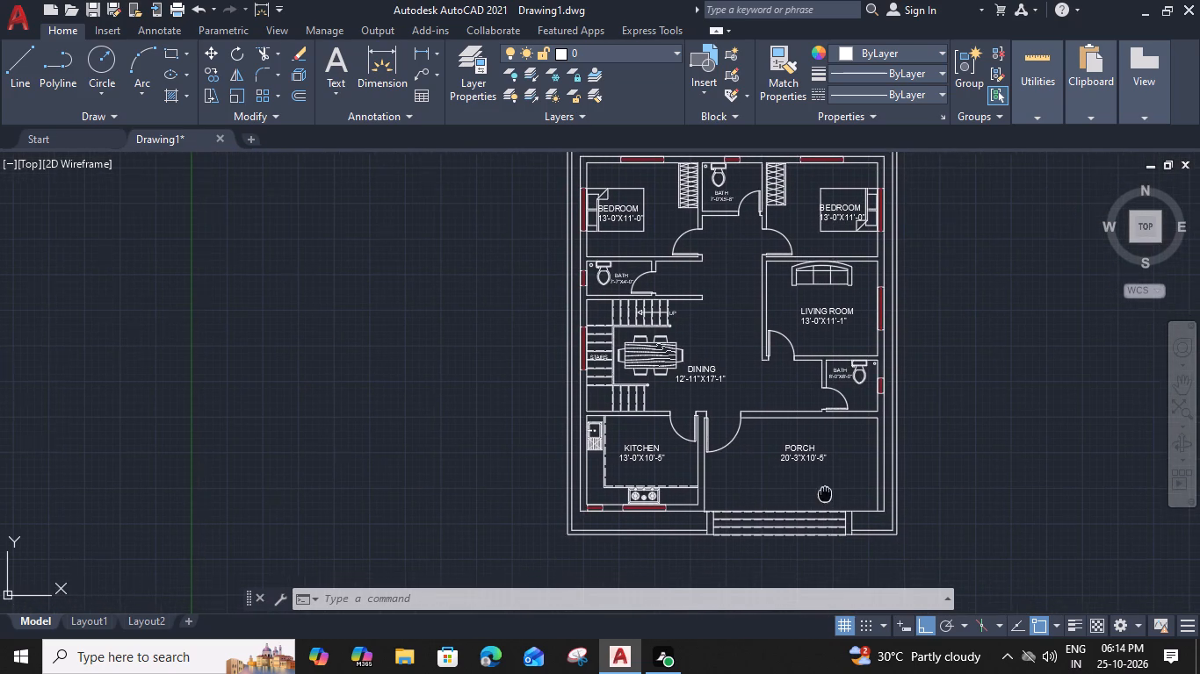
middle_drag(820, 489, 786, 466)
scroll(815, 495, up, 3)
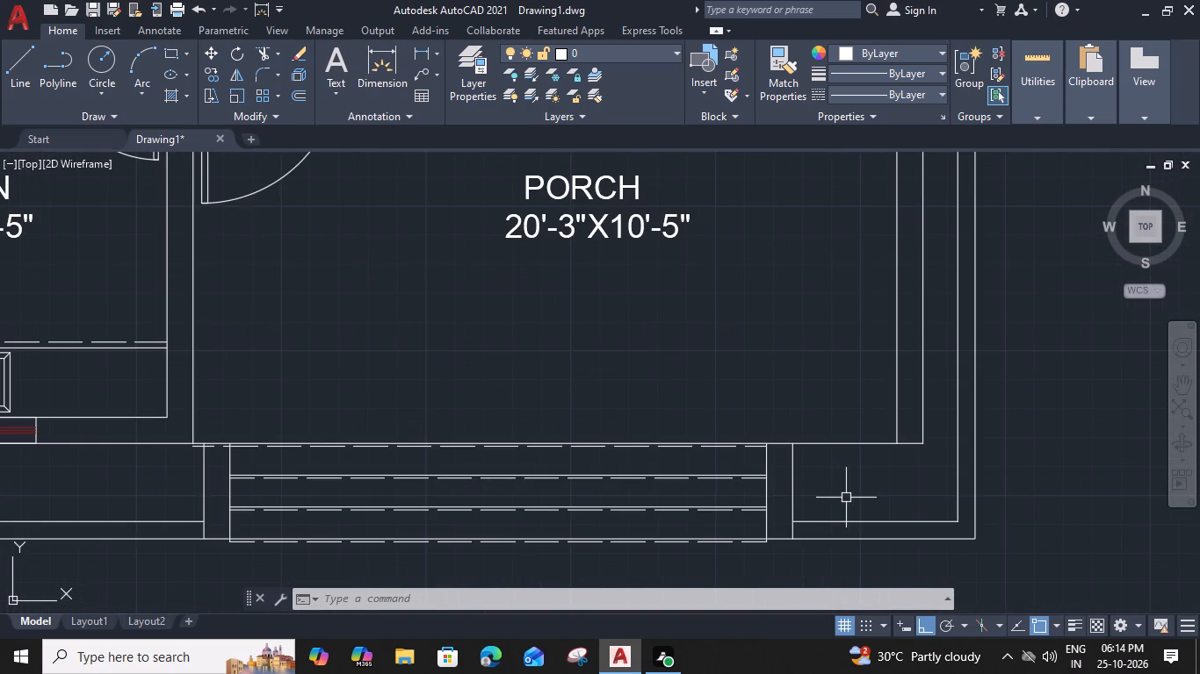
drag(819, 471, 801, 473)
click(748, 462)
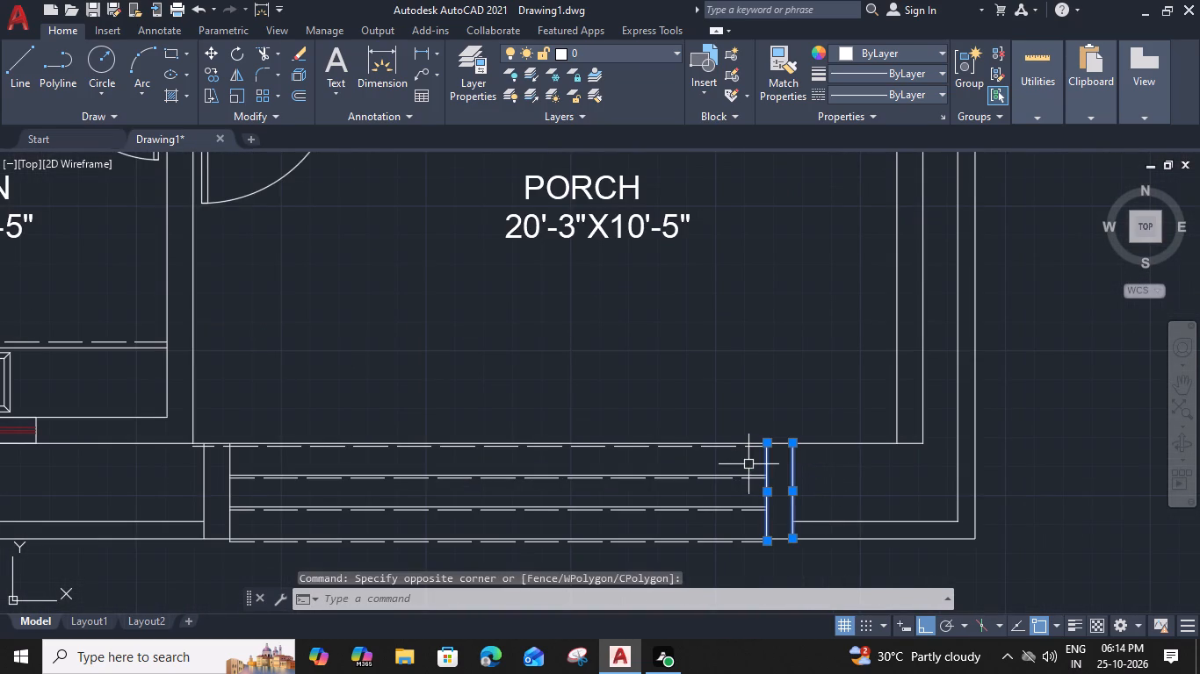
text(M)
key(space)
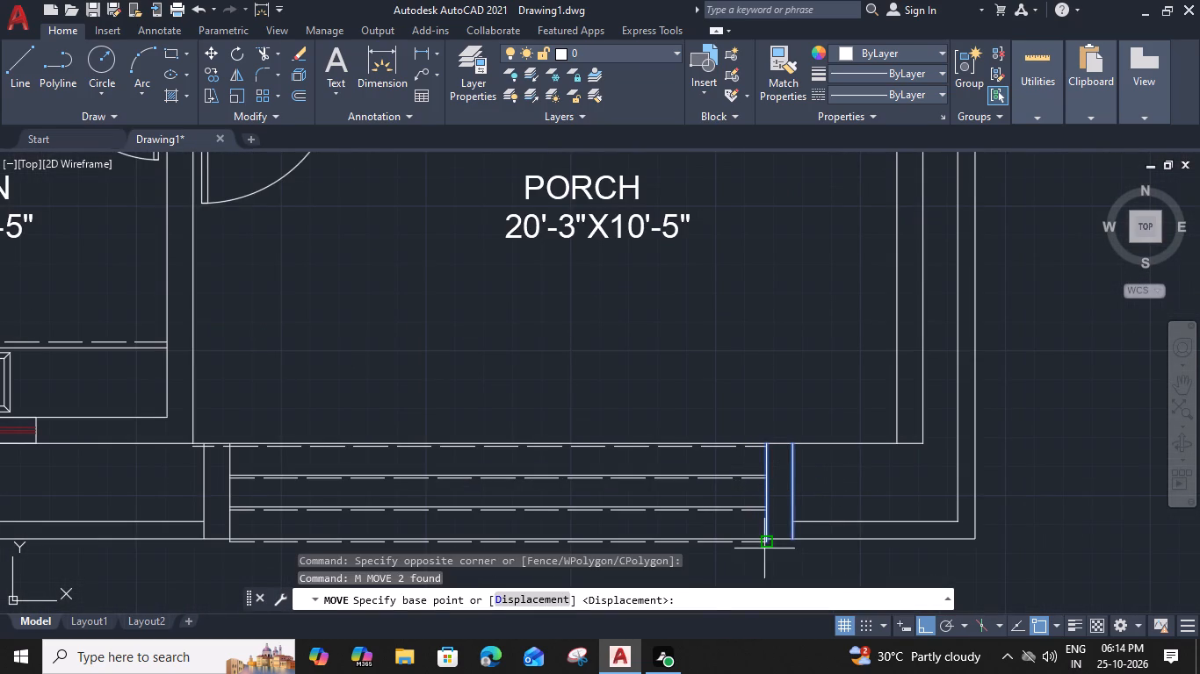
click(770, 445)
key(2)
text(')
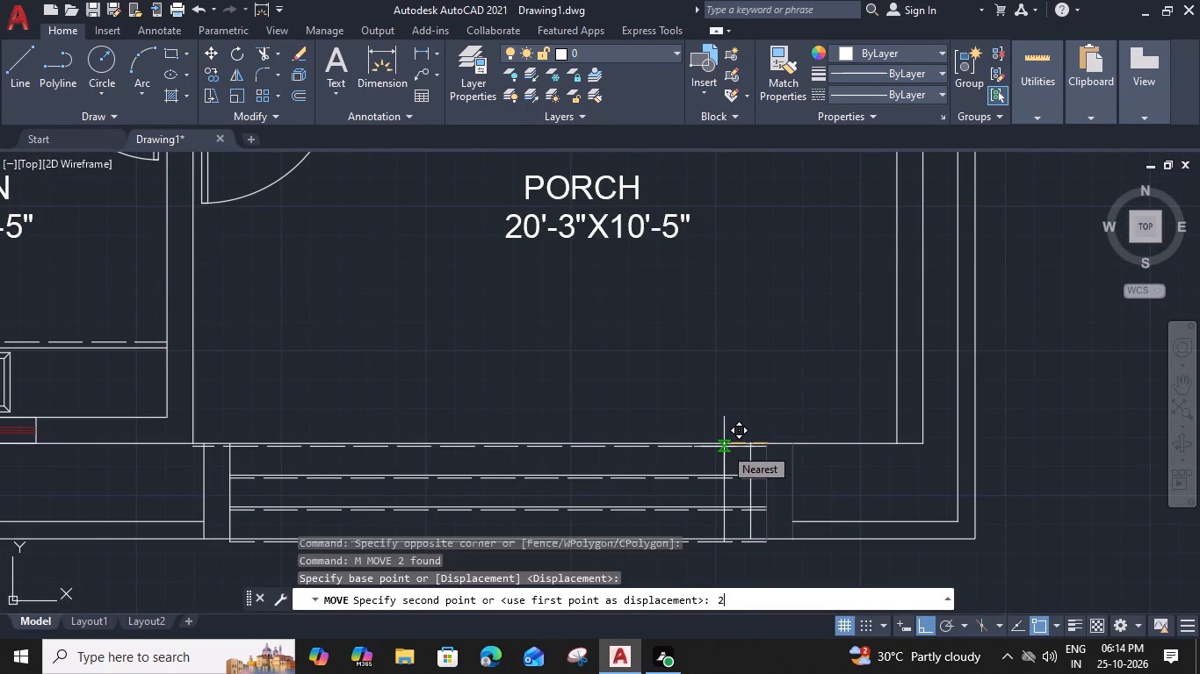
key(space)
Trim the porch step lines that project beyond the outer edge of the moved right side wall.
text(TR)
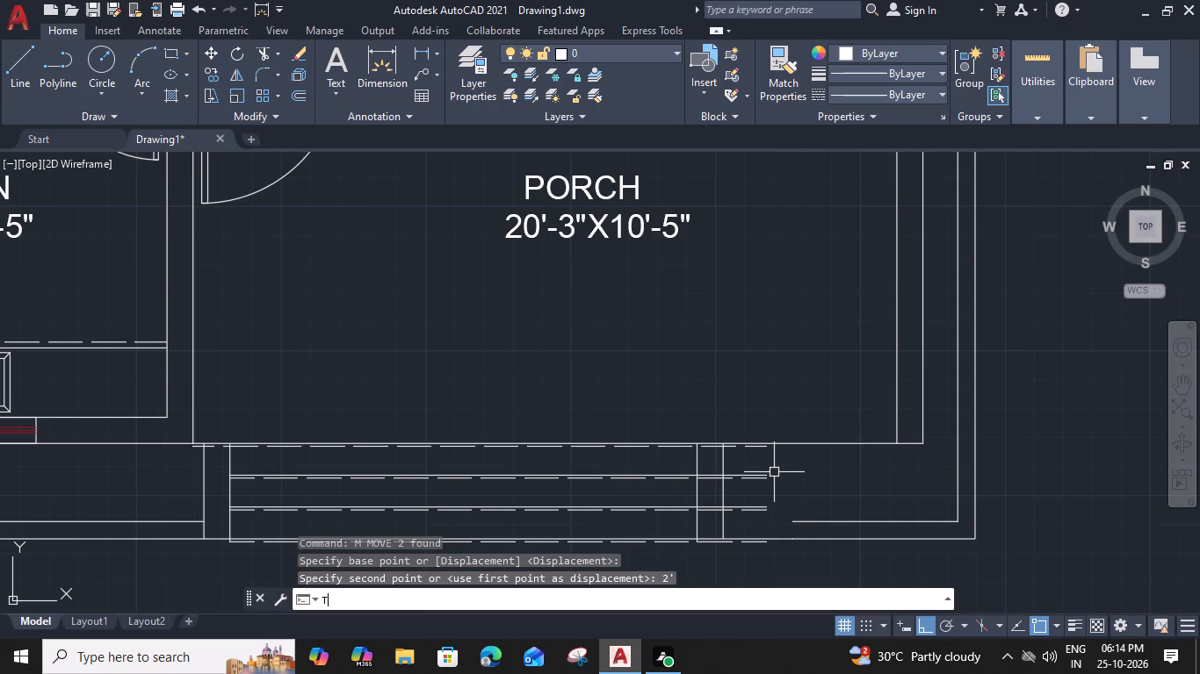
key(space)
scroll(752, 470, up, 1)
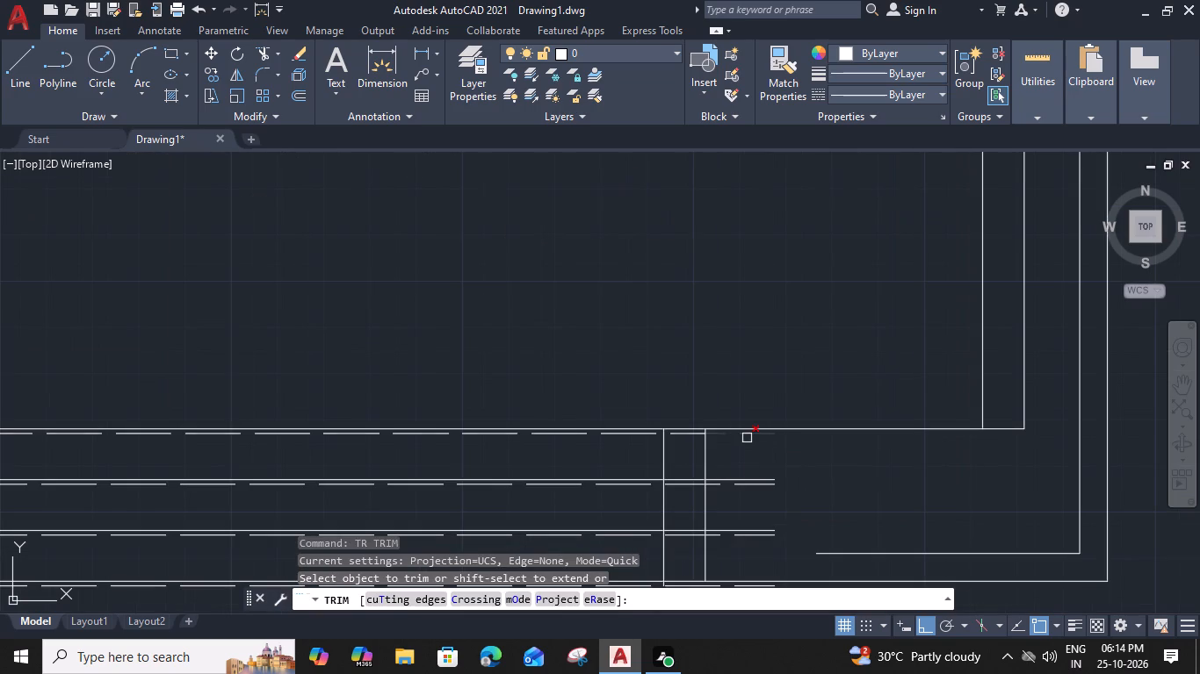
click(747, 438)
click(746, 477)
click(746, 485)
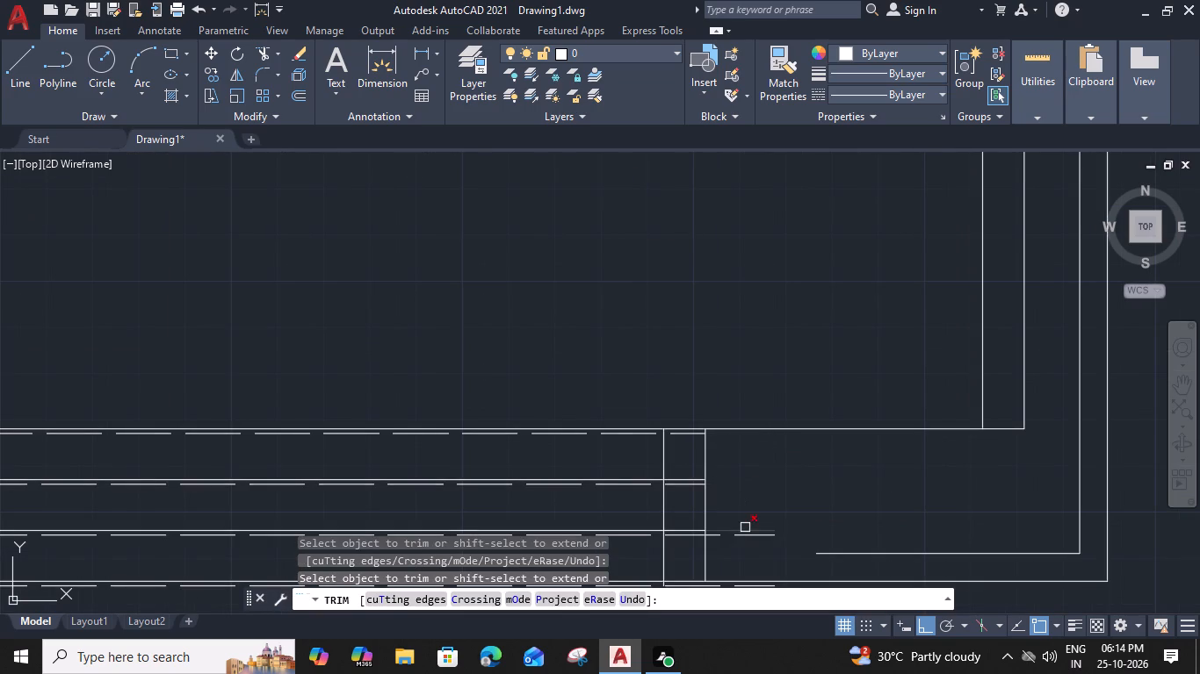
click(745, 527)
click(745, 537)
middle_drag(745, 536, 752, 466)
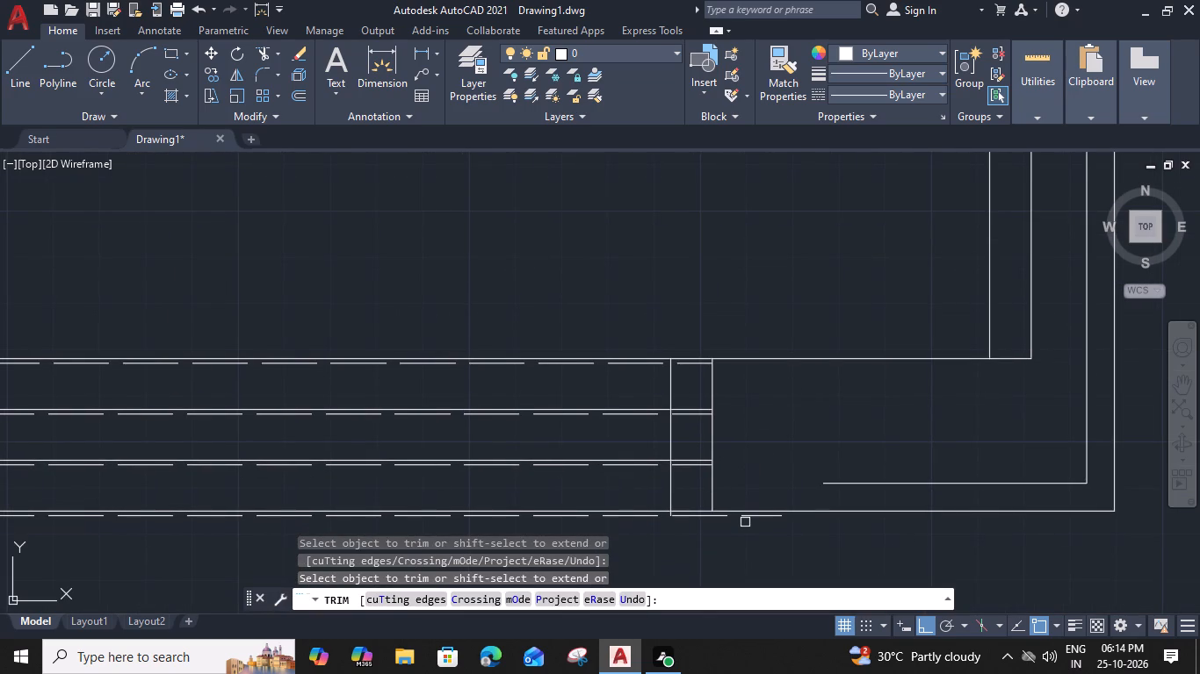
click(748, 519)
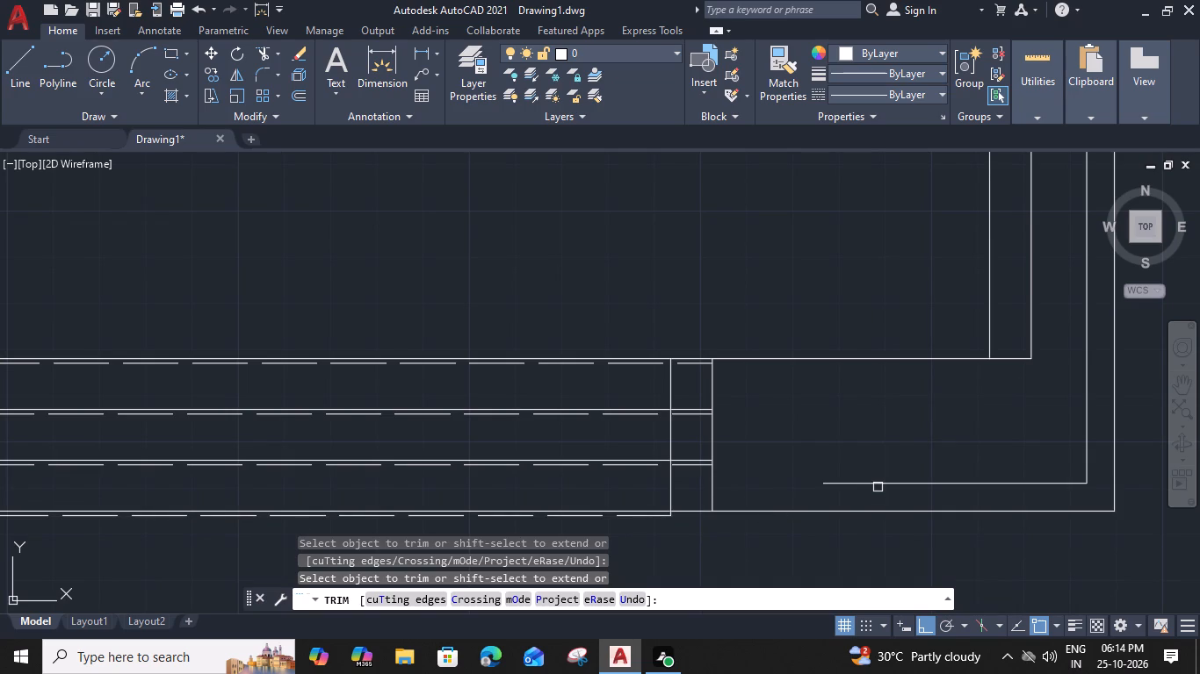
Extend the inner line of the 6" exterior strip to meet the moved side wall of the porch steps.
shift+click(878, 483)
Trim the porch step lines, solid and dashed, that cross inside the right side wall.
click(696, 366)
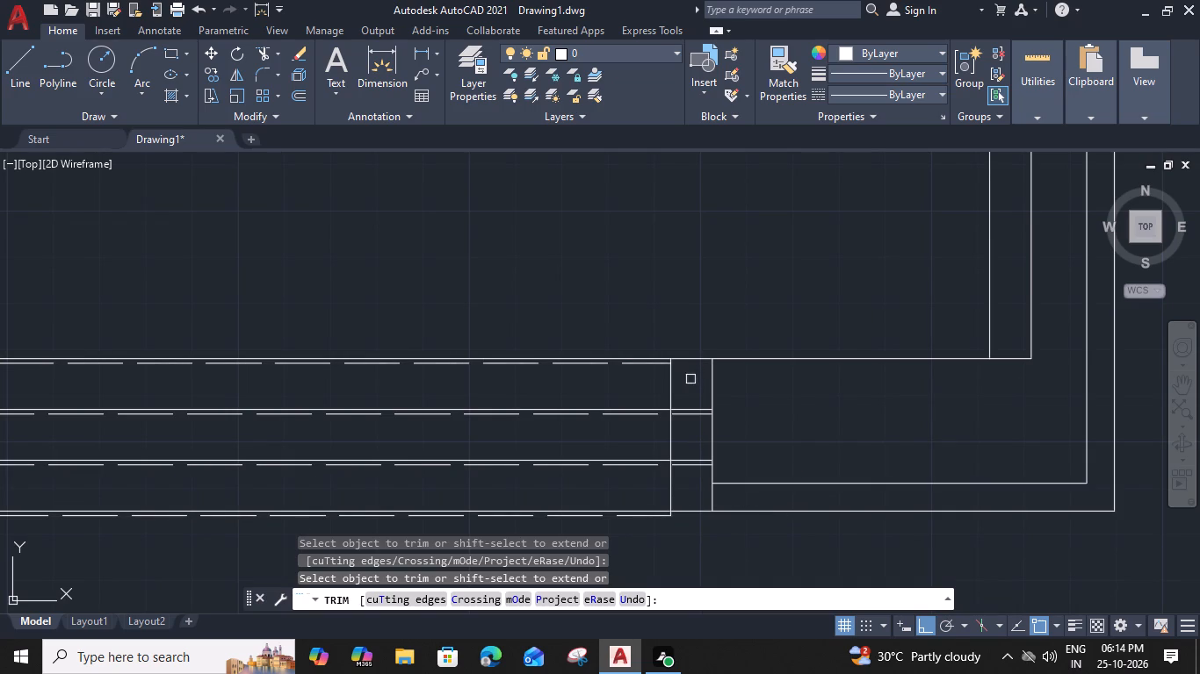
click(690, 387)
click(687, 475)
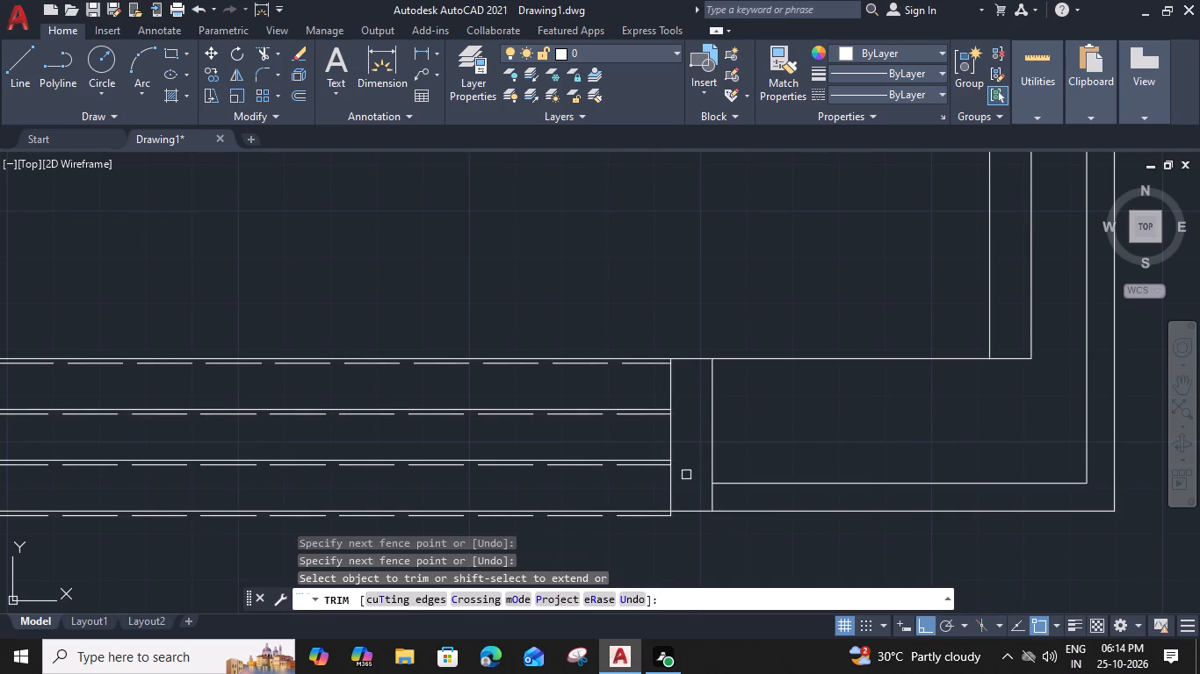
key(Escape)
Trim the outer lines of both porch step side walls where they cross the 6" exterior strip.
key(t)
key(r)
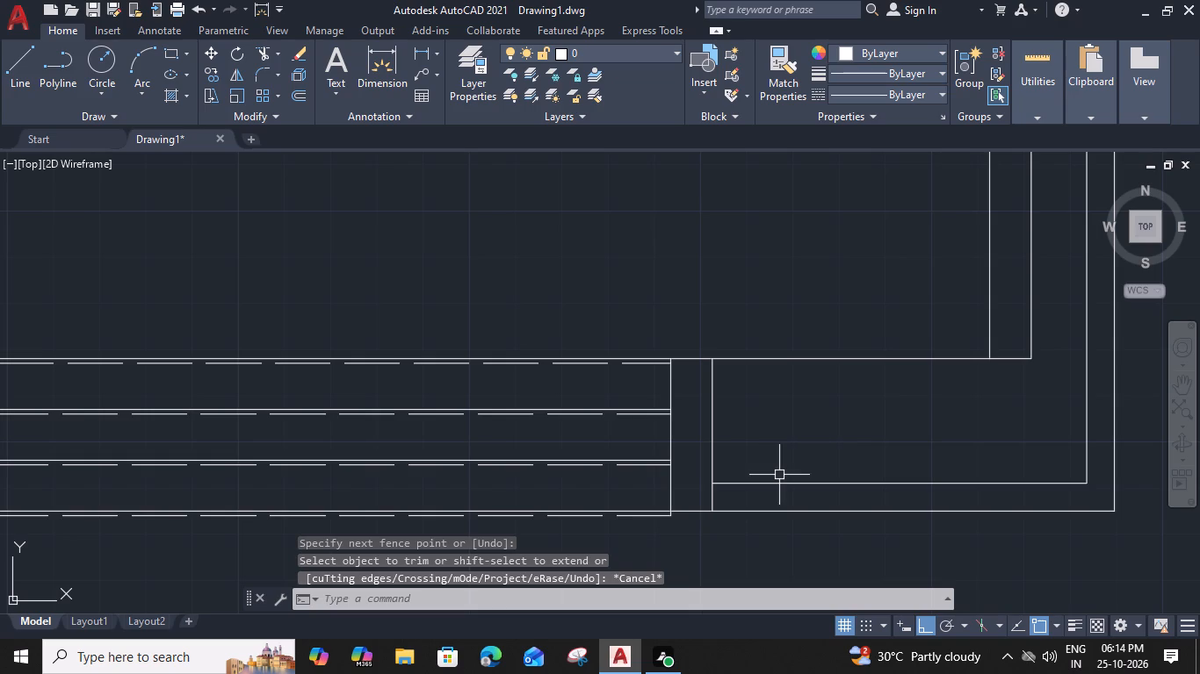
key(space)
click(710, 500)
scroll(710, 500, down, 3)
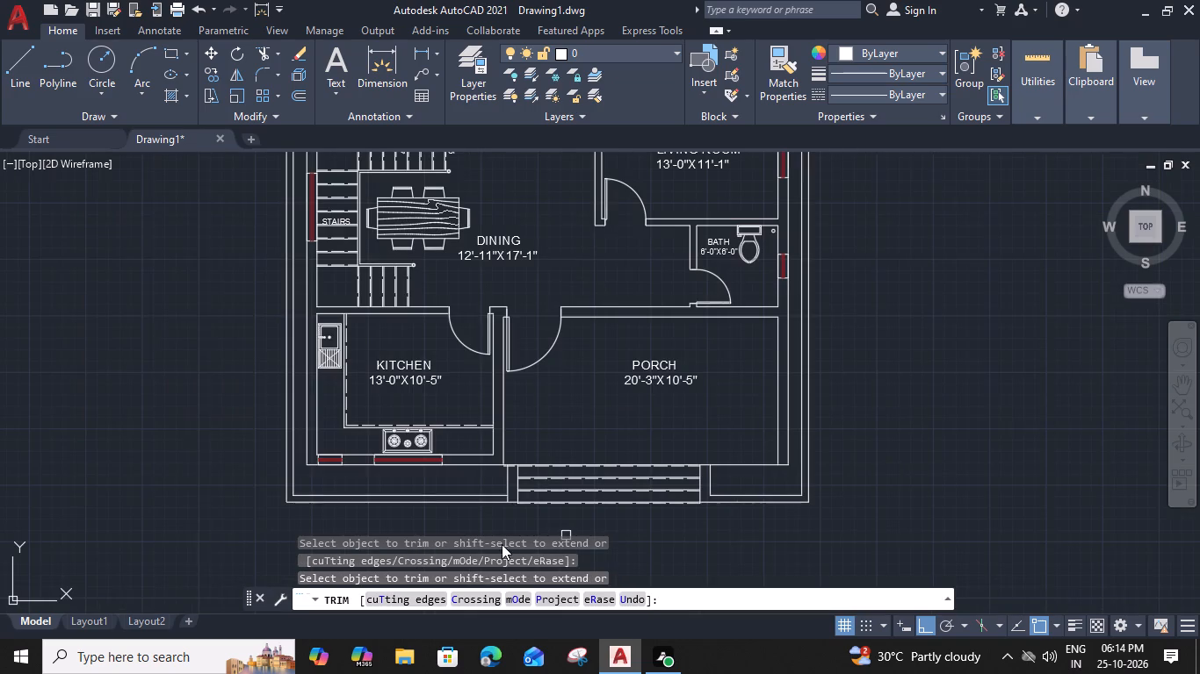
middle_drag(502, 544, 832, 520)
scroll(501, 509, up, 3)
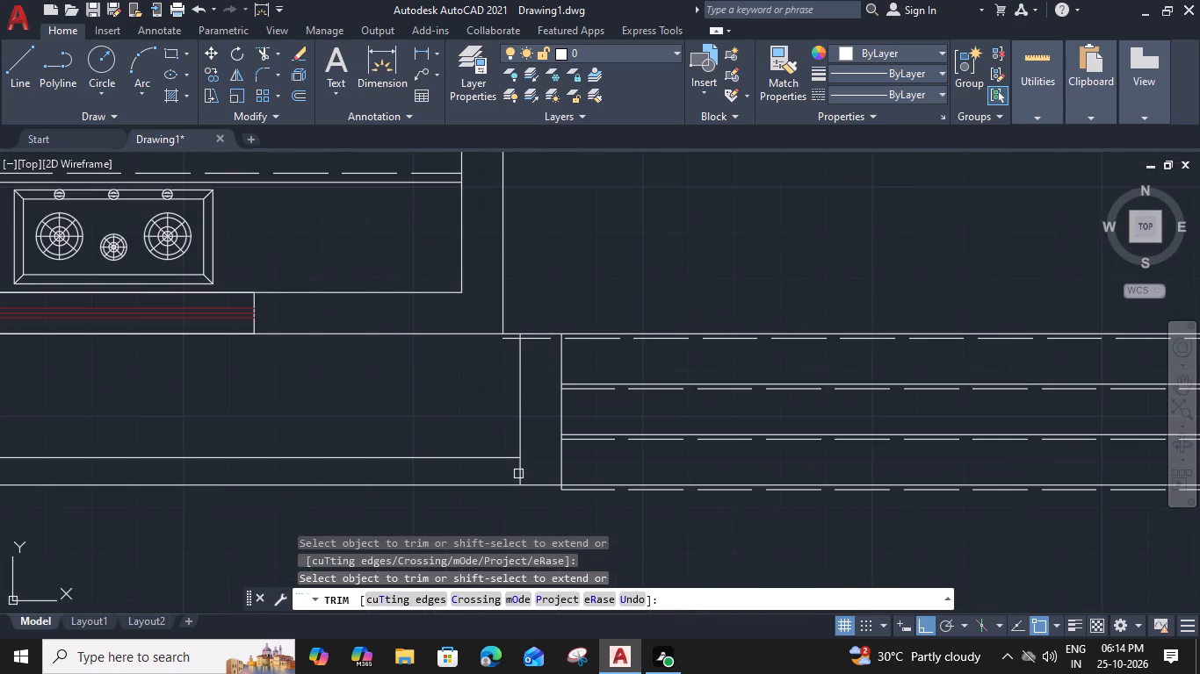
click(518, 474)
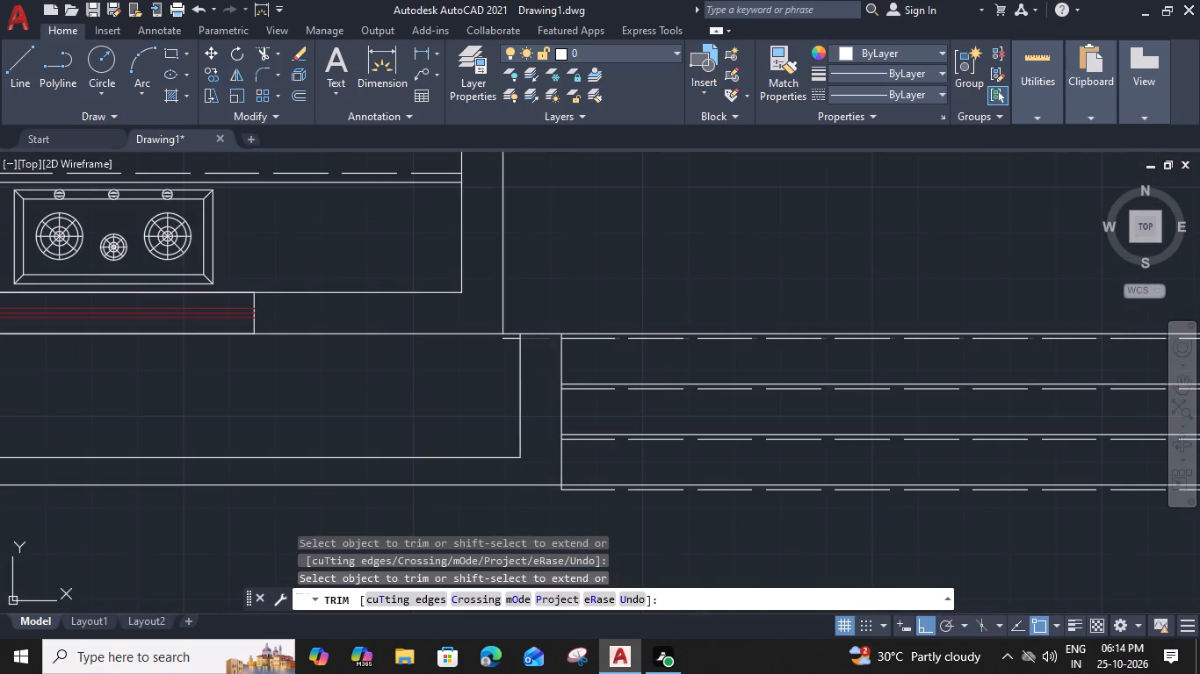
Trim the leftover dashed step line at the top of the porch steps' left side wall.
click(543, 342)
click(511, 341)
key(Escape)
Copy the living room's exterior wall window straight down into the porch's right wall, near mid-length.
scroll(511, 341, down, 3)
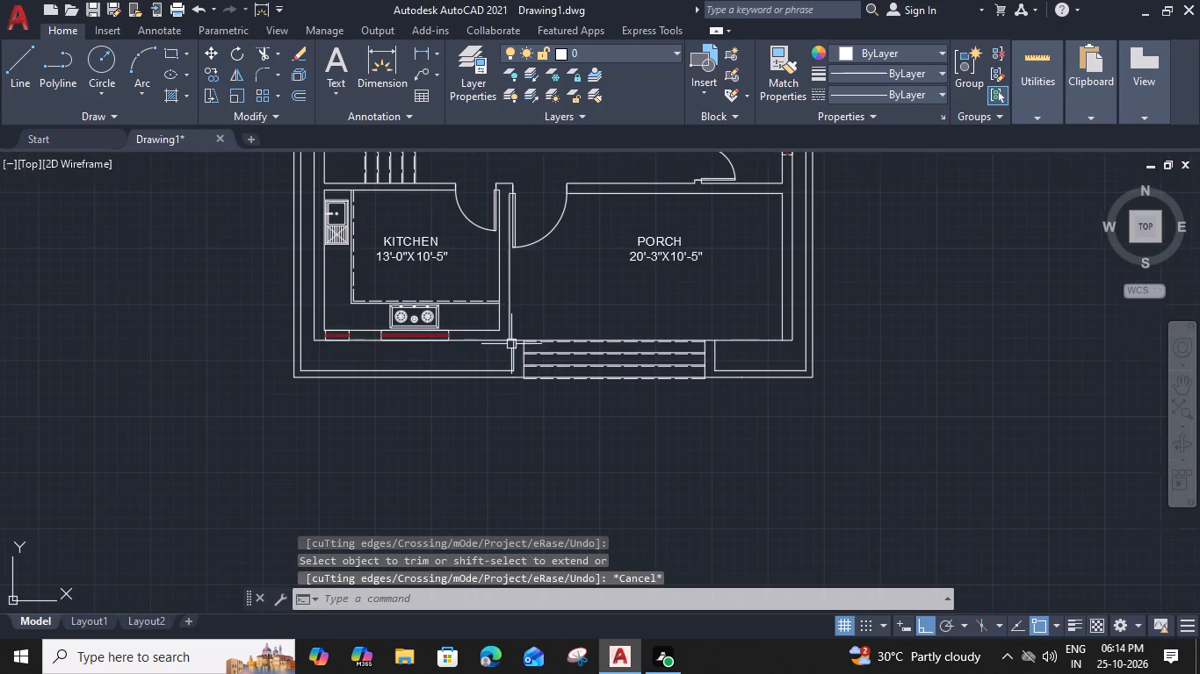
middle_drag(717, 415, 797, 501)
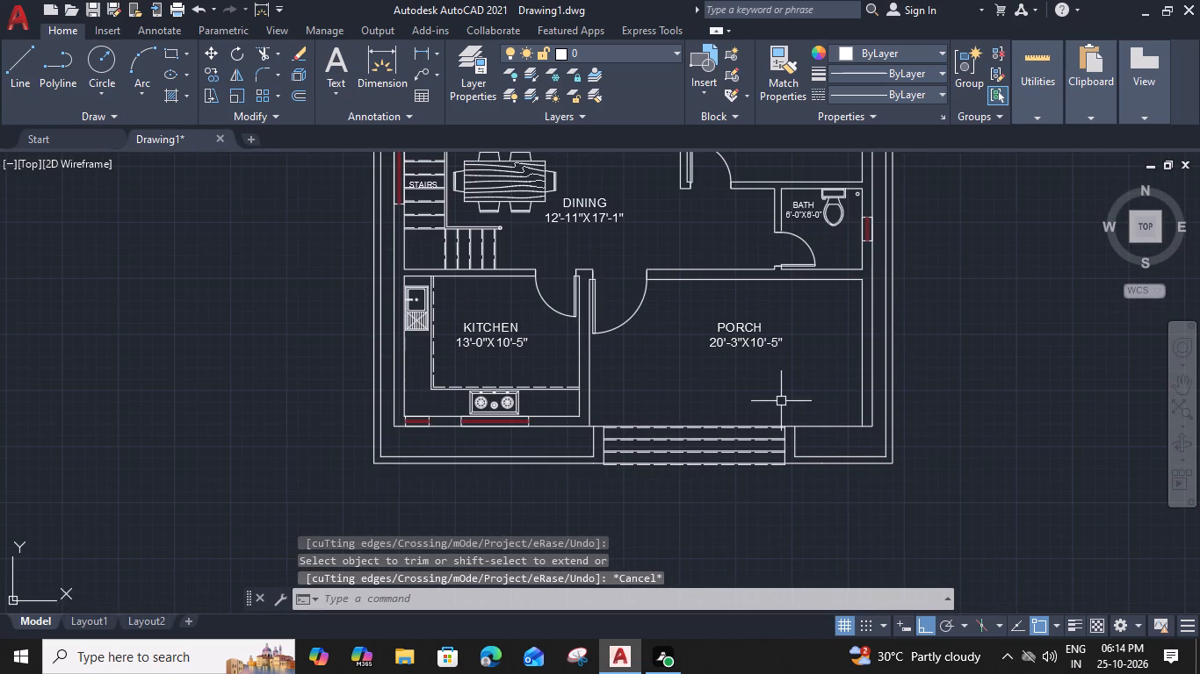
middle_drag(724, 412, 762, 460)
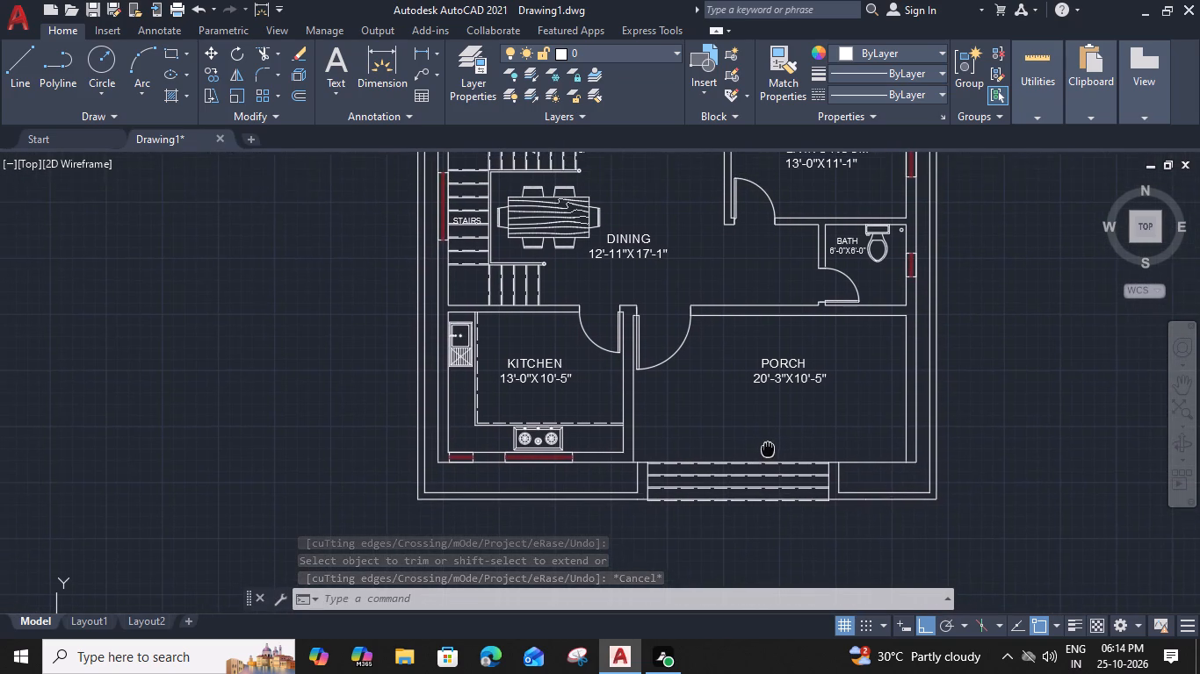
middle_drag(888, 319, 796, 412)
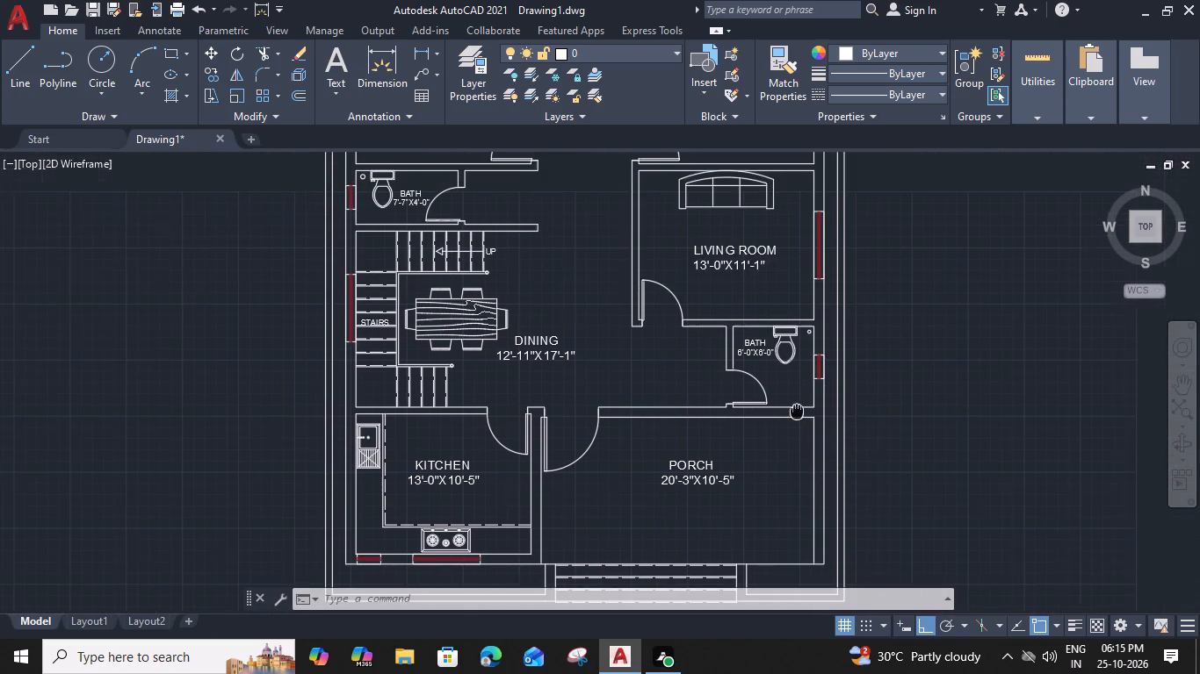
scroll(820, 262, up, 2)
click(801, 299)
key(c)
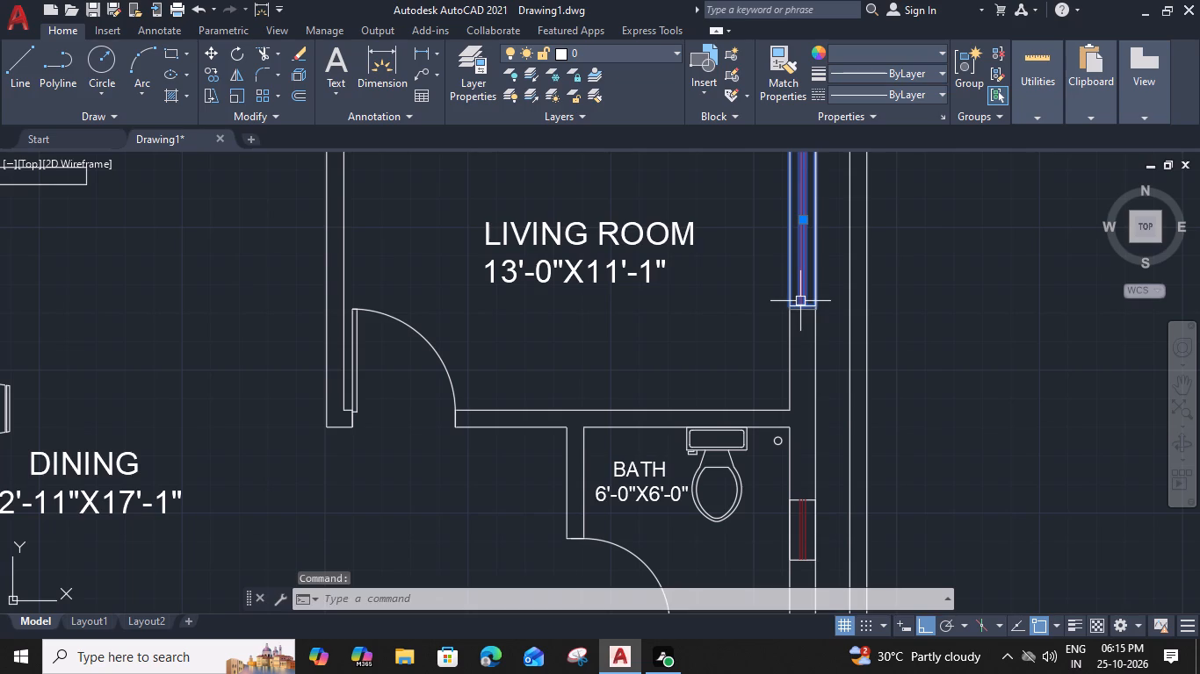
text(O)
key(space)
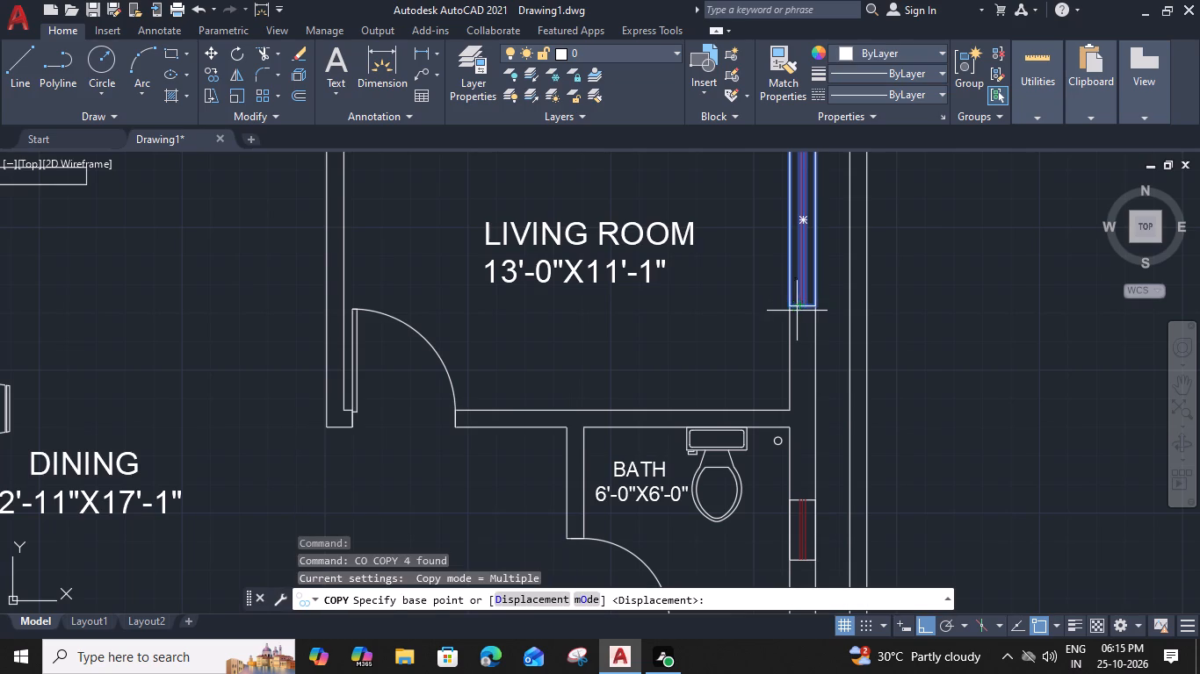
click(792, 306)
middle_drag(771, 471, 792, 194)
middle_drag(784, 427, 785, 432)
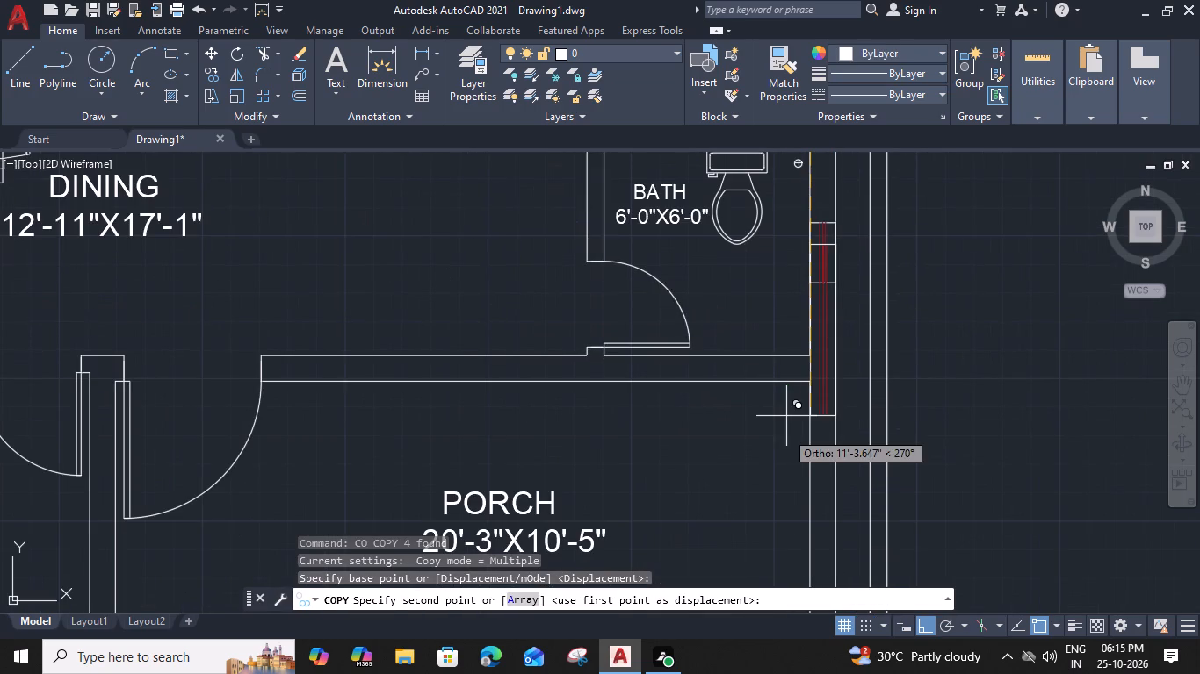
middle_drag(785, 432, 784, 247)
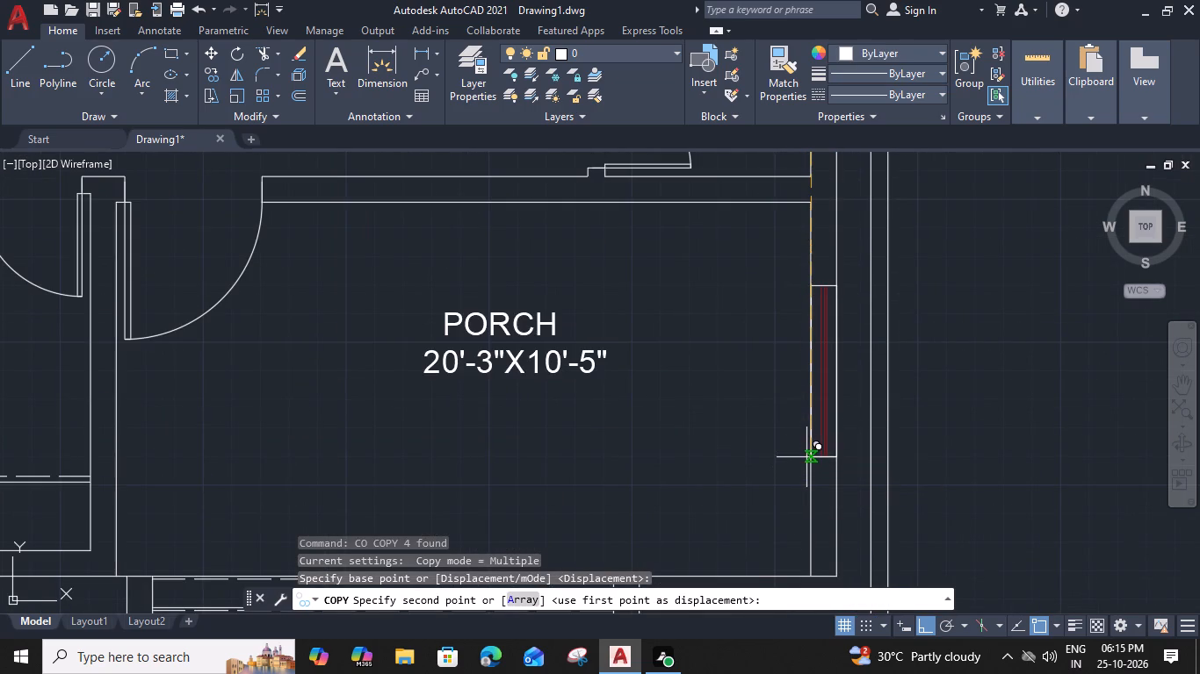
click(808, 457)
key(Escape)
Copy the right bedroom's top wall window into the wall between dining and porch, just right of the entrance door.
scroll(691, 411, down, 2)
middle_drag(643, 287, 719, 599)
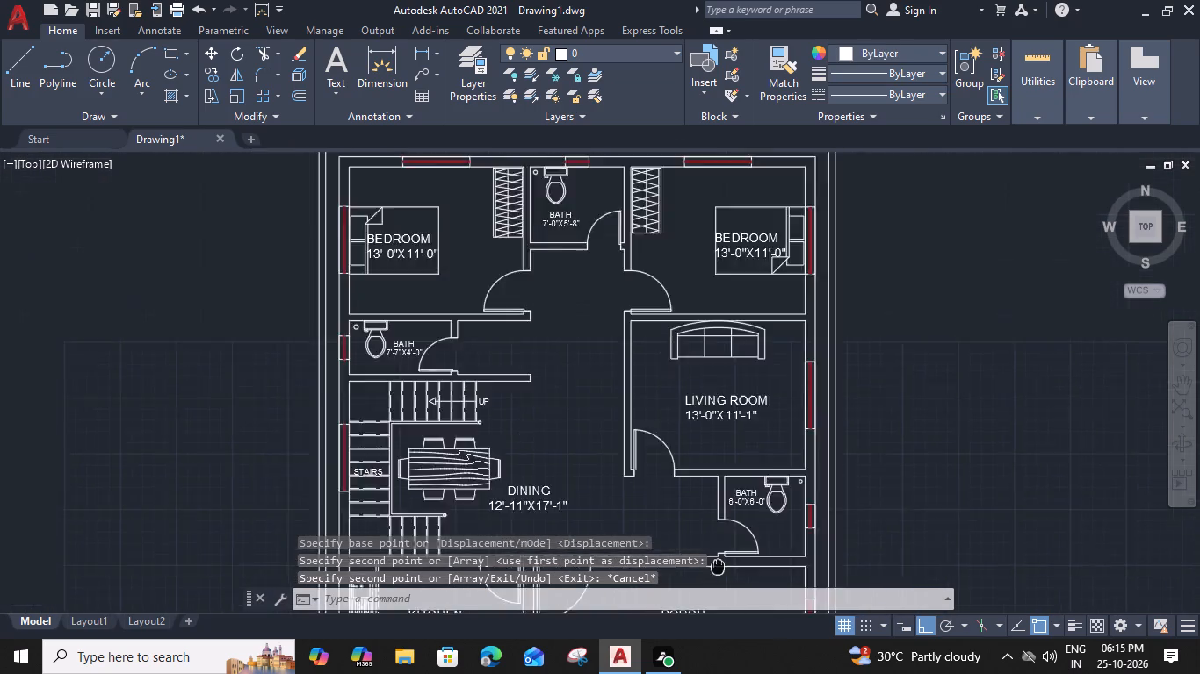
middle_drag(719, 599, 720, 613)
scroll(737, 234, up, 2)
click(735, 269)
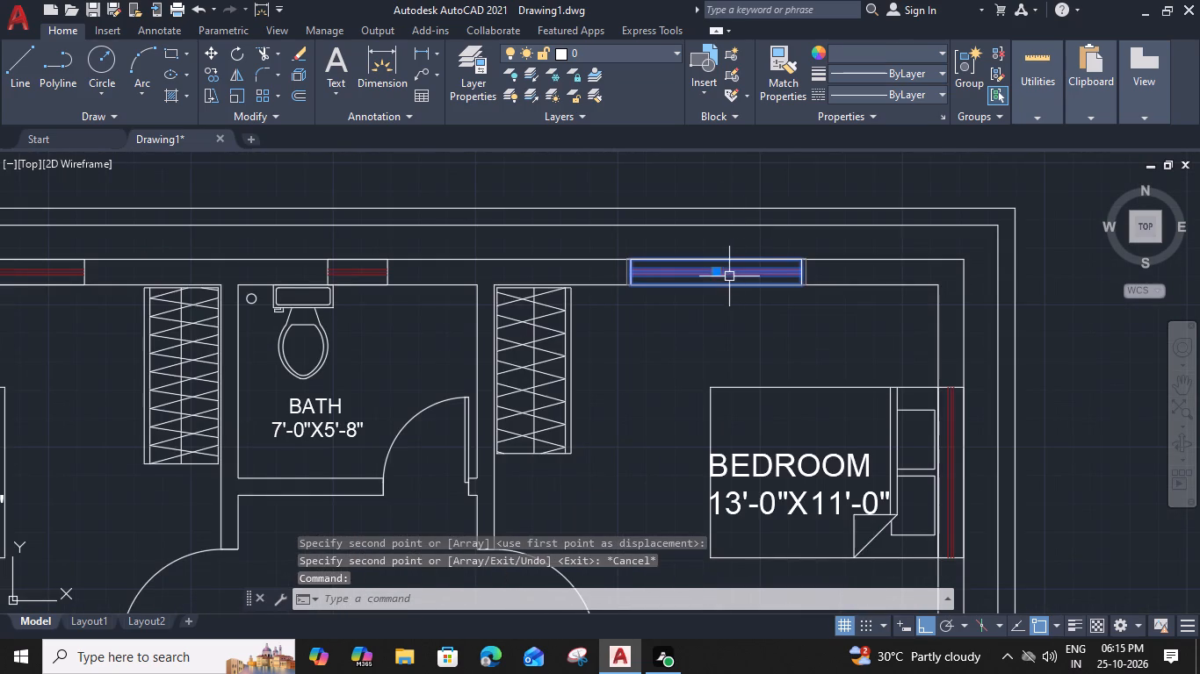
text(CO)
key(space)
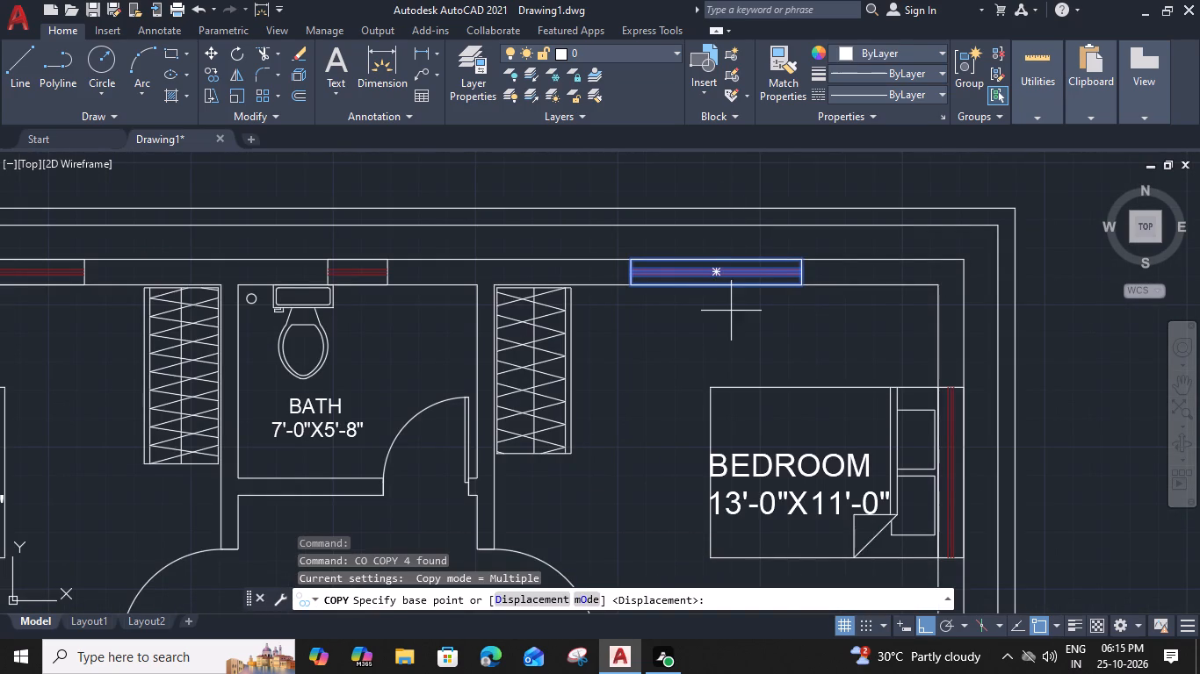
click(716, 288)
scroll(698, 421, down, 3)
middle_drag(685, 439, 717, 152)
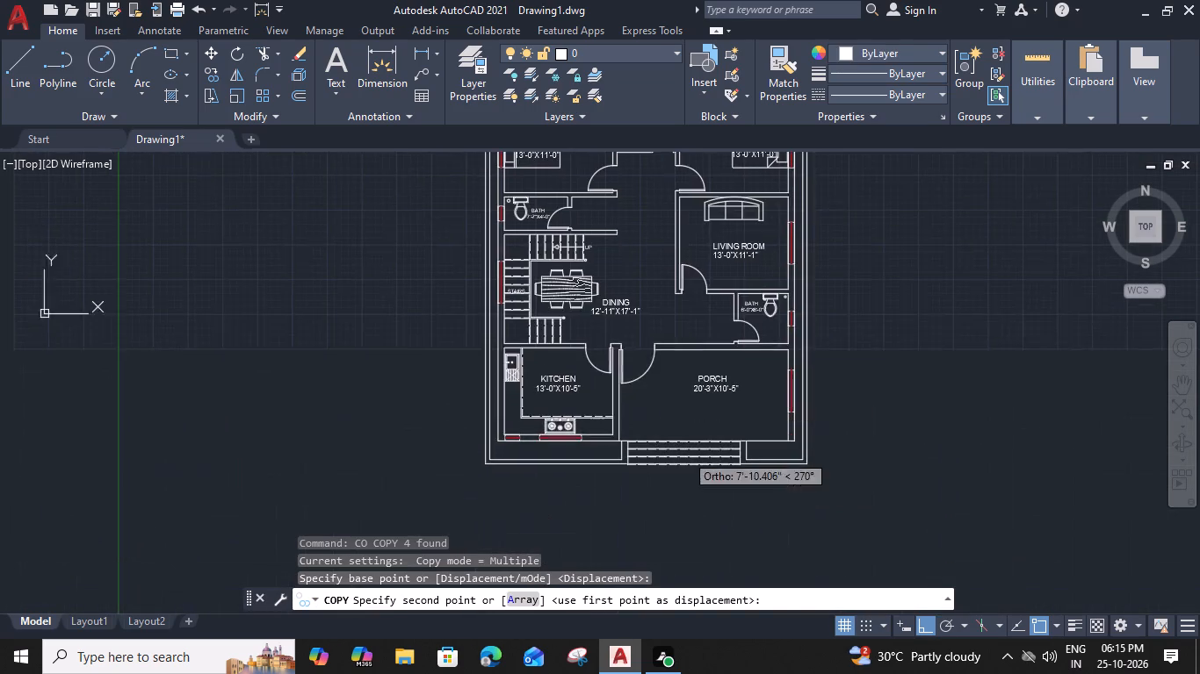
scroll(687, 369, up, 2)
click(699, 331)
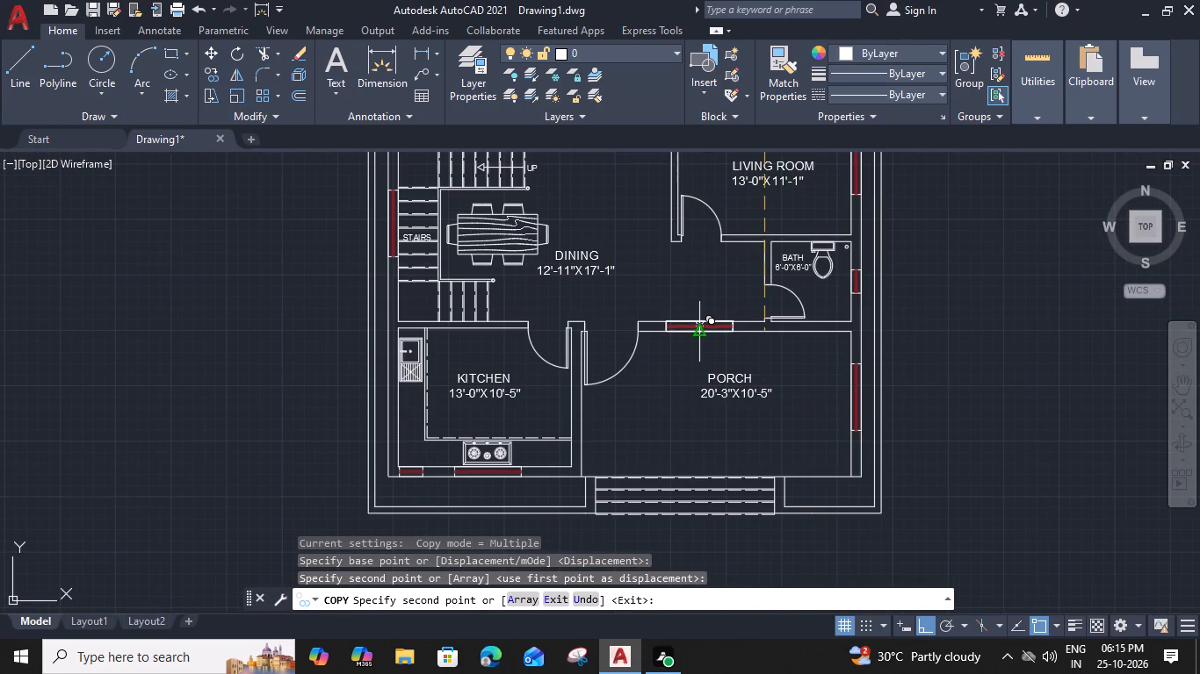
key(Escape)
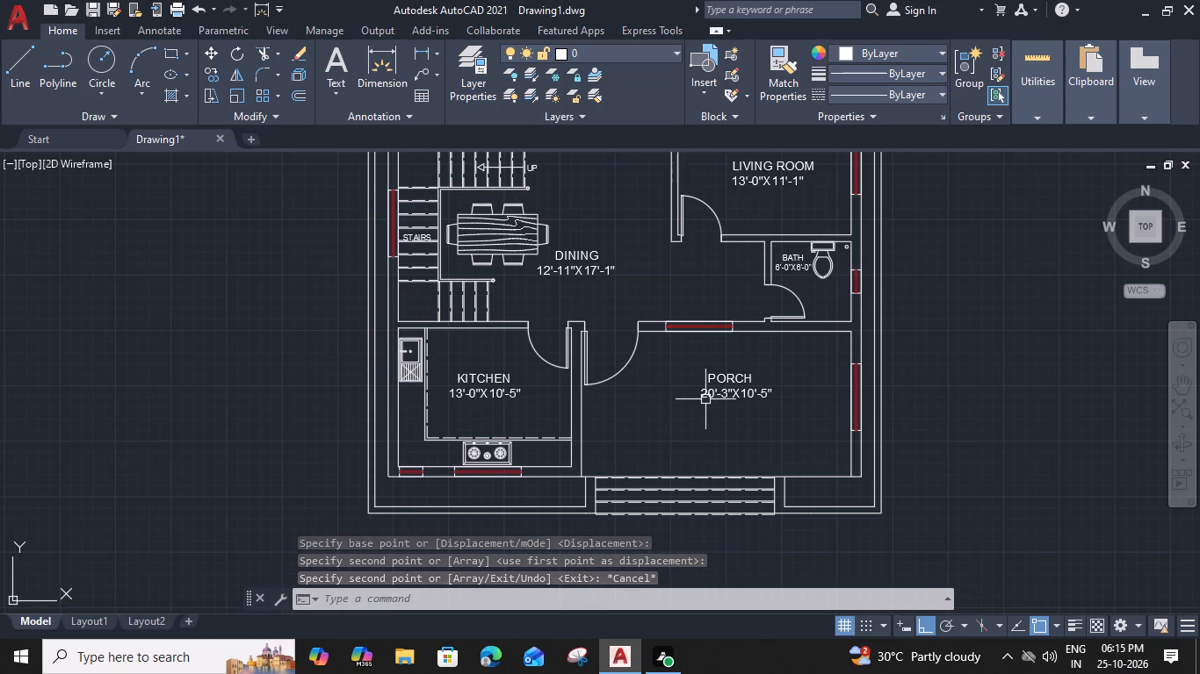
Copy the PORCH room label about 11'-1" straight down, below the porch steps.
click(705, 399)
key(c)
text(O)
key(space)
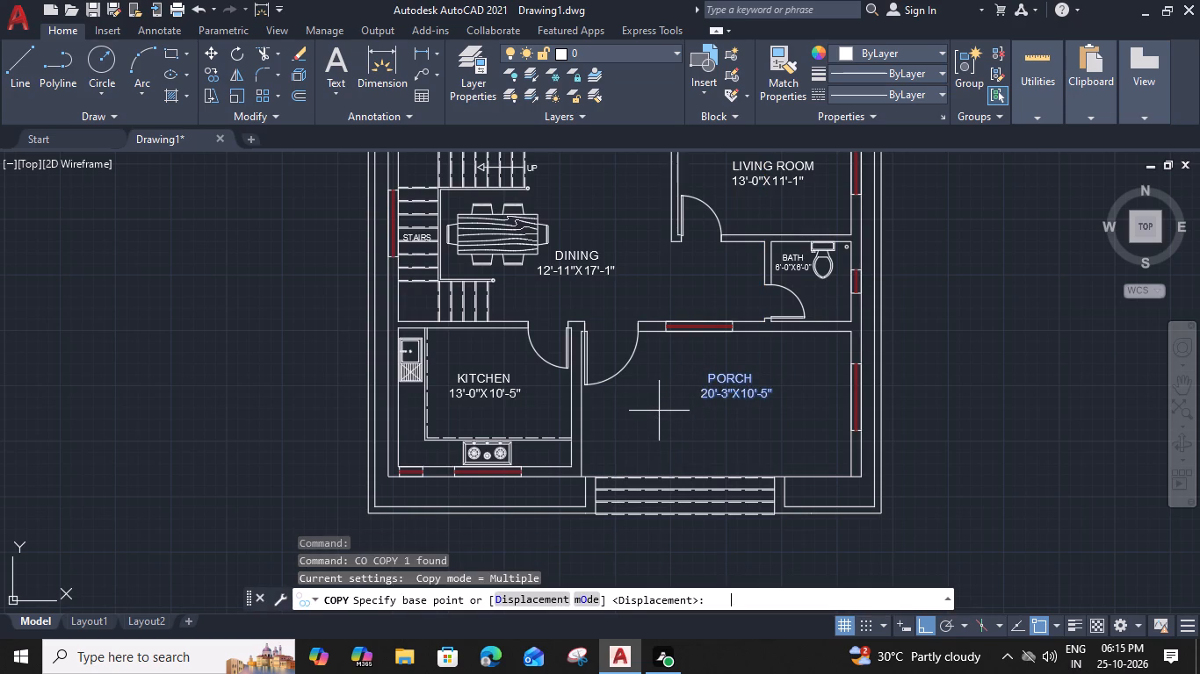
click(700, 398)
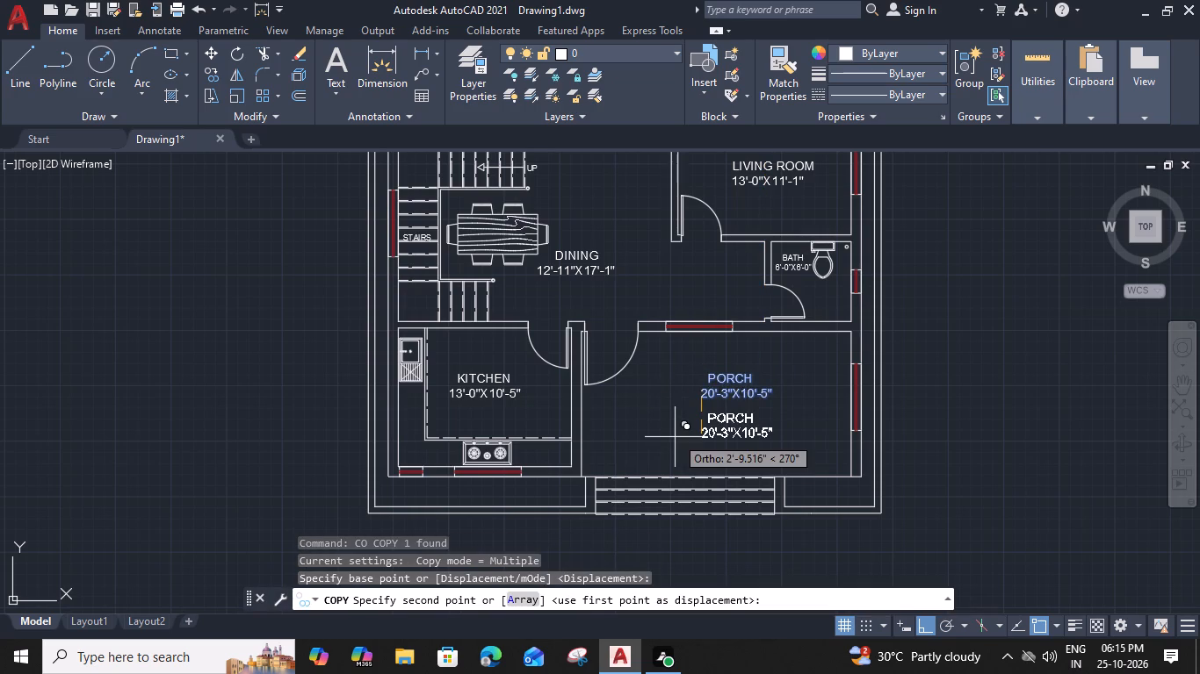
click(669, 545)
key(Escape)
Replace the copied porch label's text with ENTRY and narrow its text frame to fit the word.
scroll(691, 540, up, 1)
middle_drag(693, 540, 760, 455)
drag(781, 470, 771, 470)
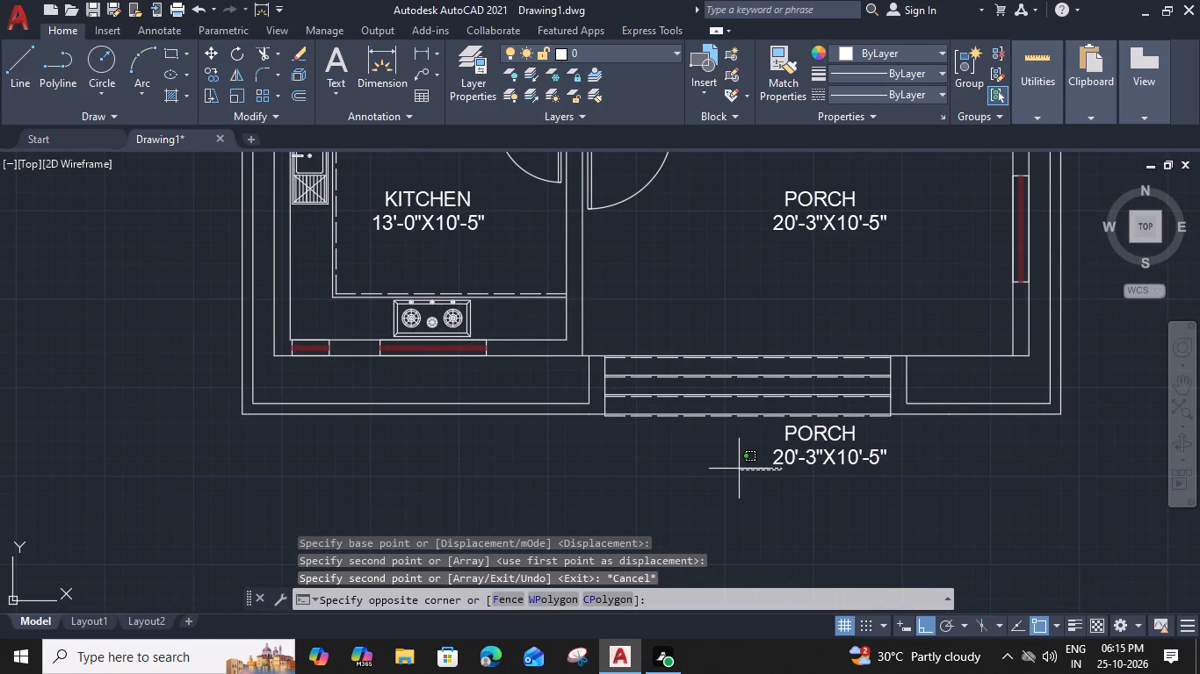
click(781, 439)
double_click(812, 436)
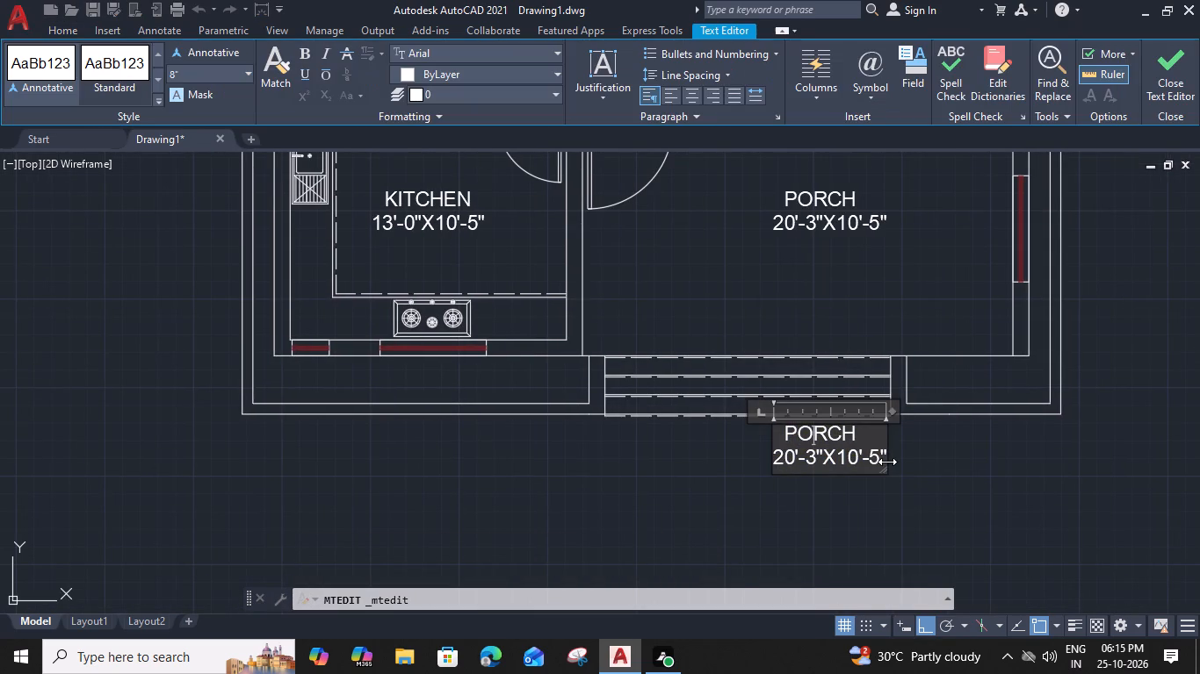
drag(887, 462, 895, 462)
drag(889, 455, 753, 419)
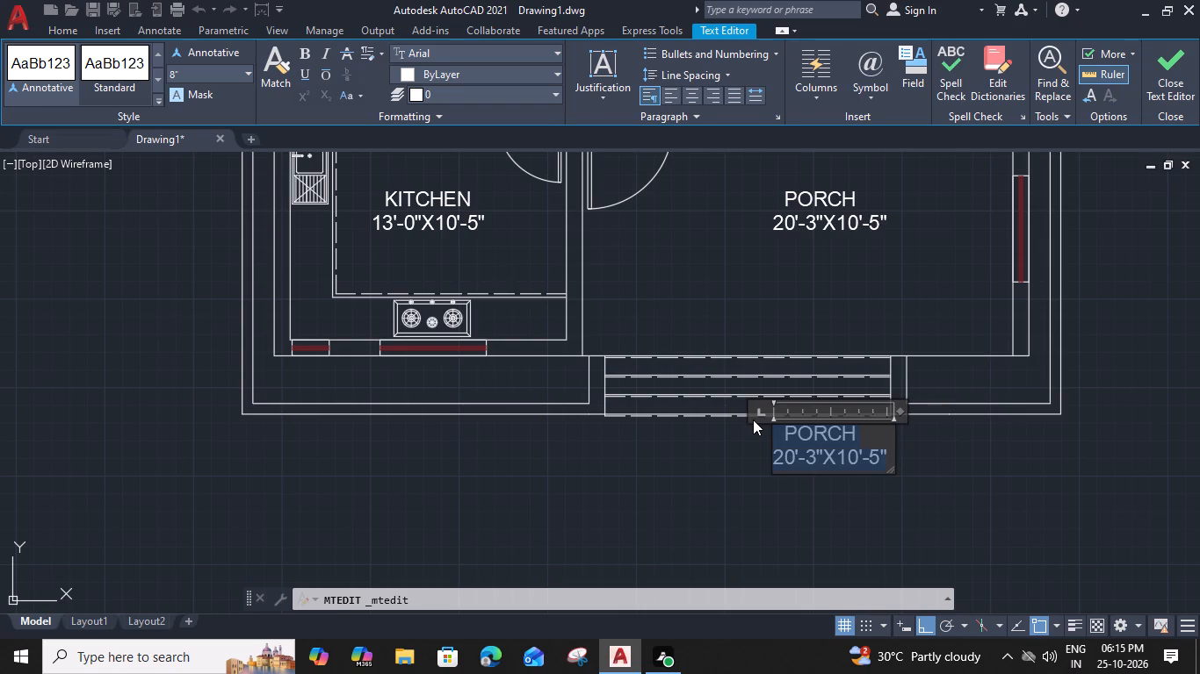
text(ENTRY)
drag(896, 434, 893, 434)
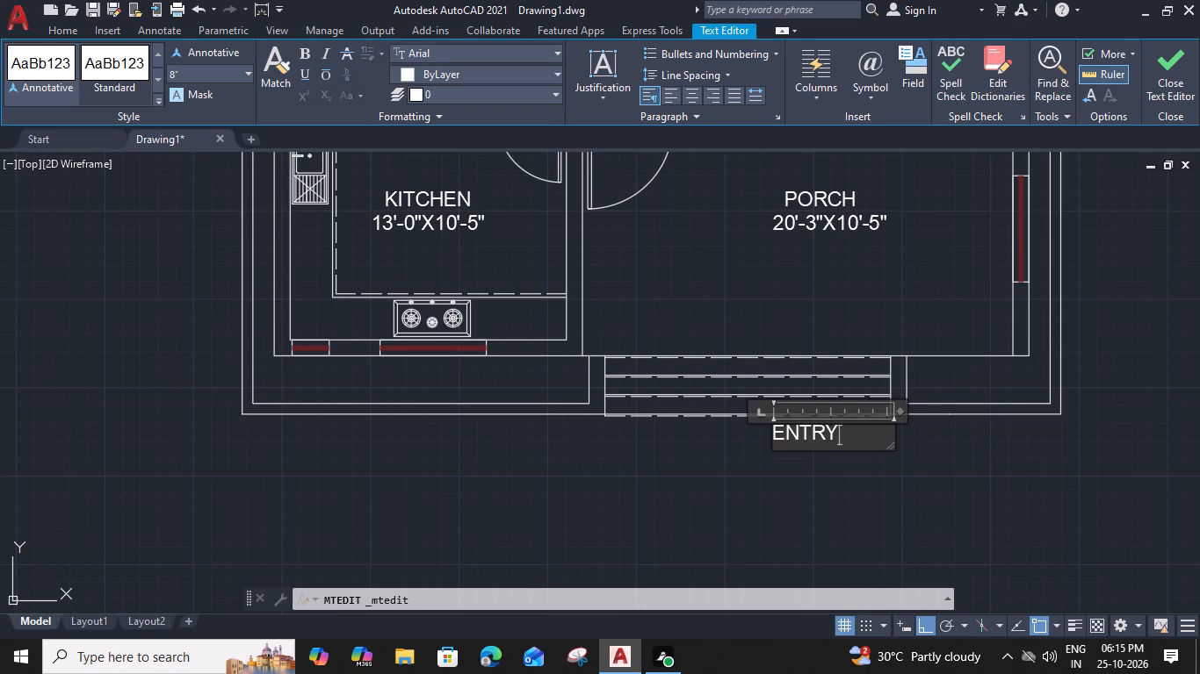
drag(893, 434, 888, 432)
double_click(818, 430)
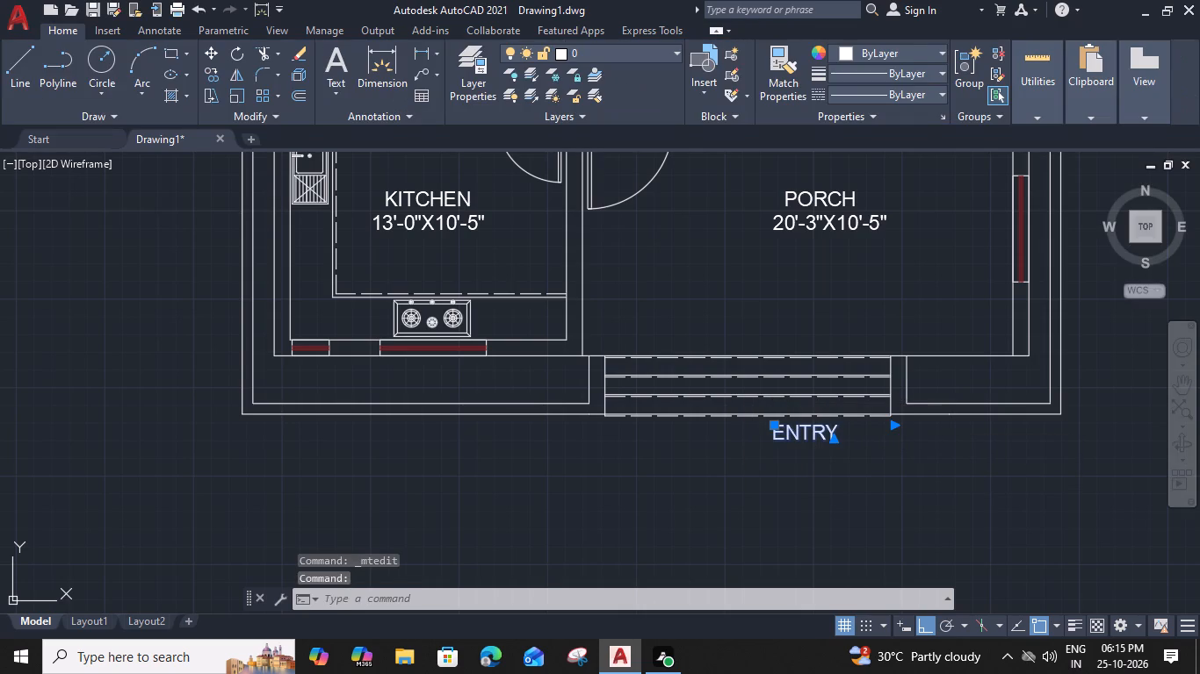
drag(899, 411, 842, 418)
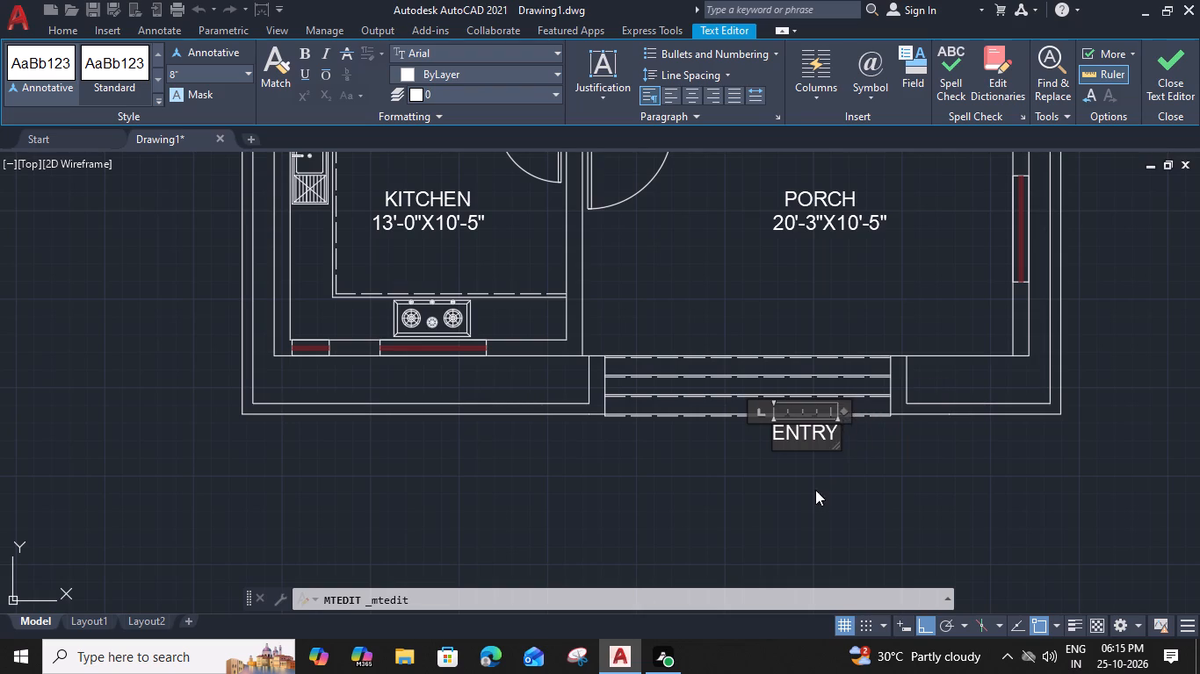
click(814, 490)
Move the ENTRY label left to centre it on the porch steps, and up inside the porch just above them.
click(776, 436)
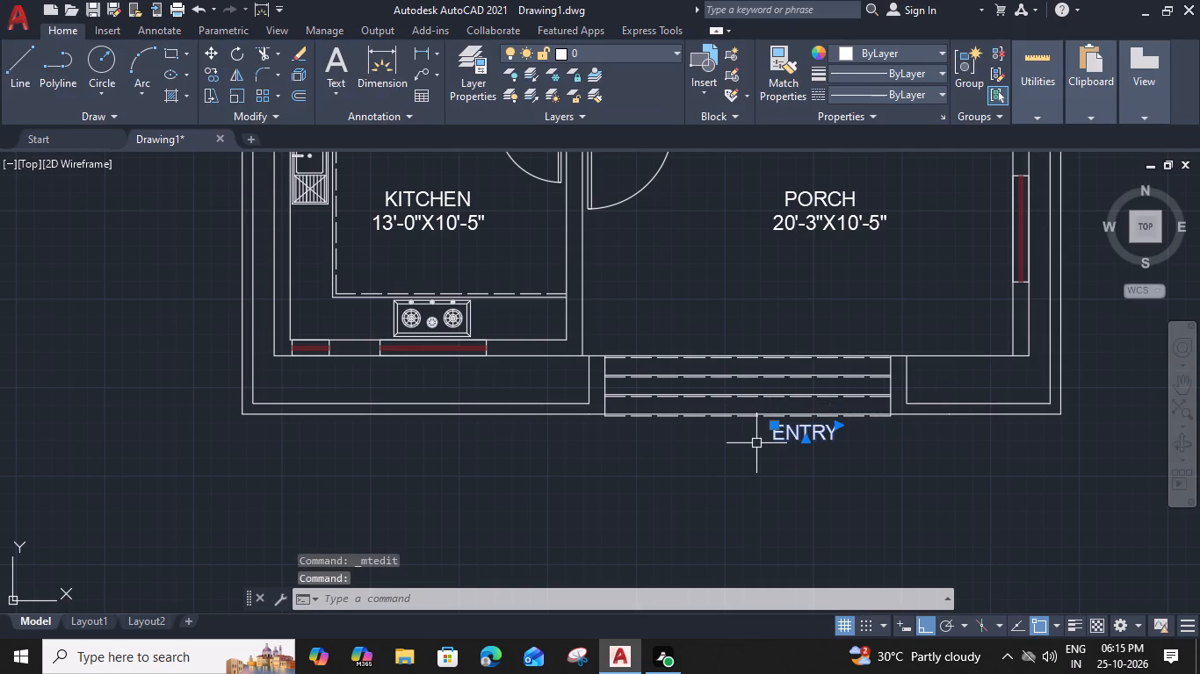
text(M)
key(space)
click(779, 443)
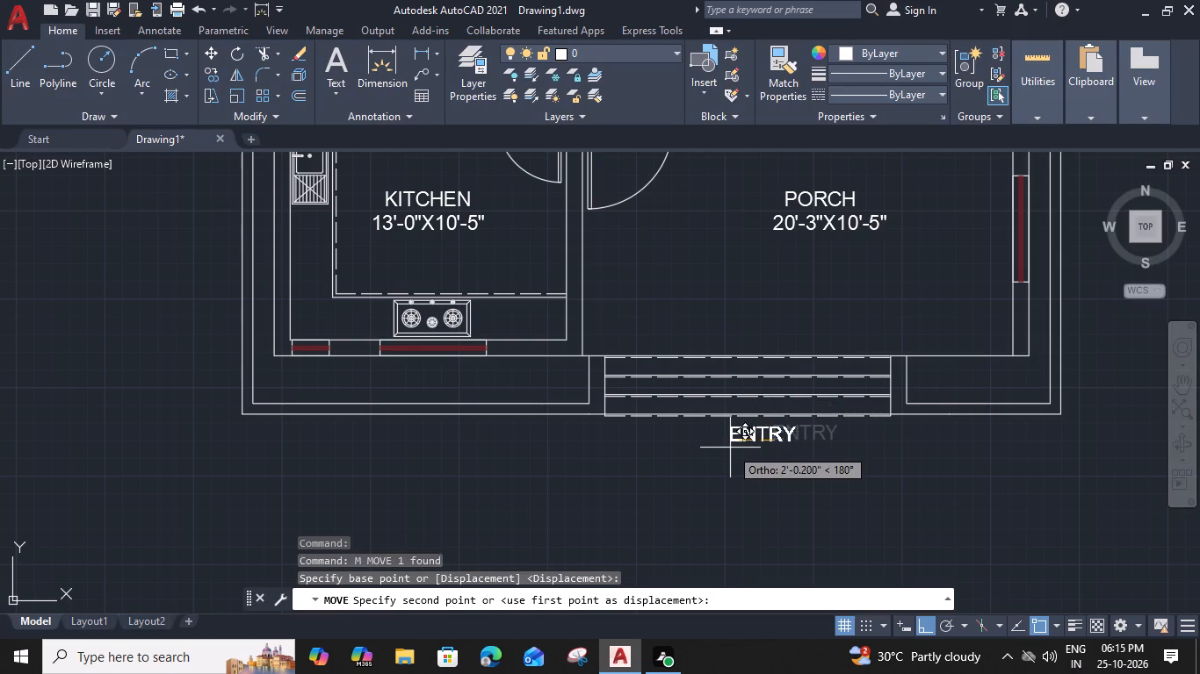
click(719, 447)
click(725, 440)
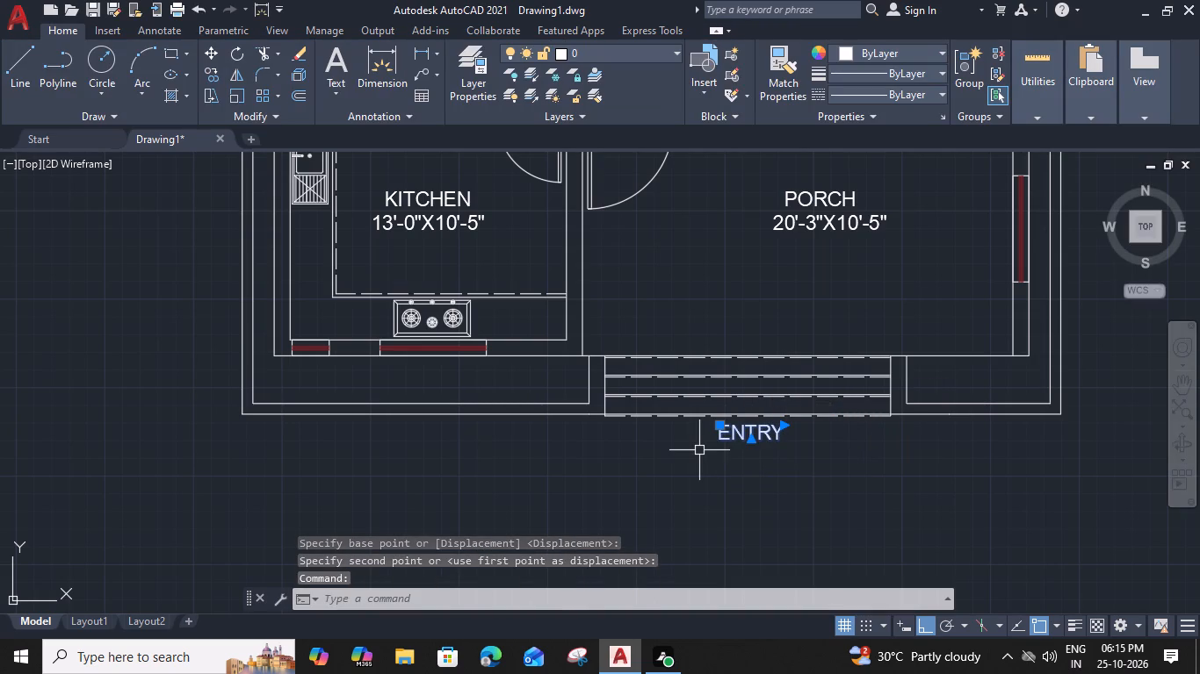
text(M)
key(space)
click(719, 441)
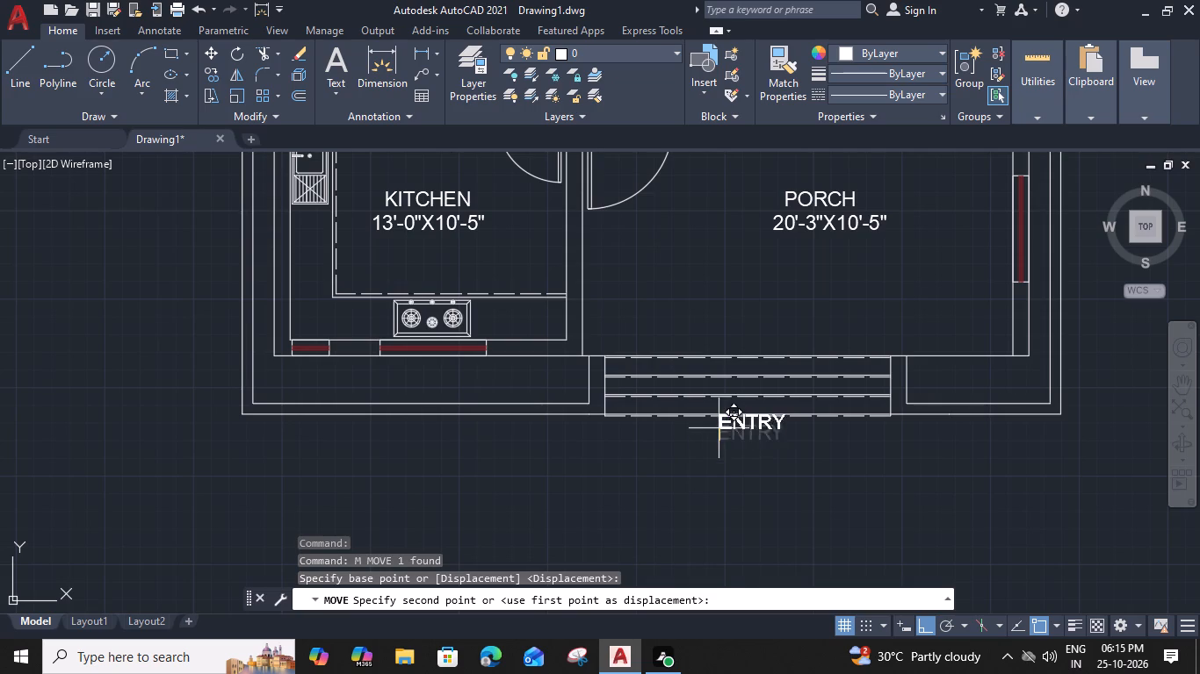
click(726, 345)
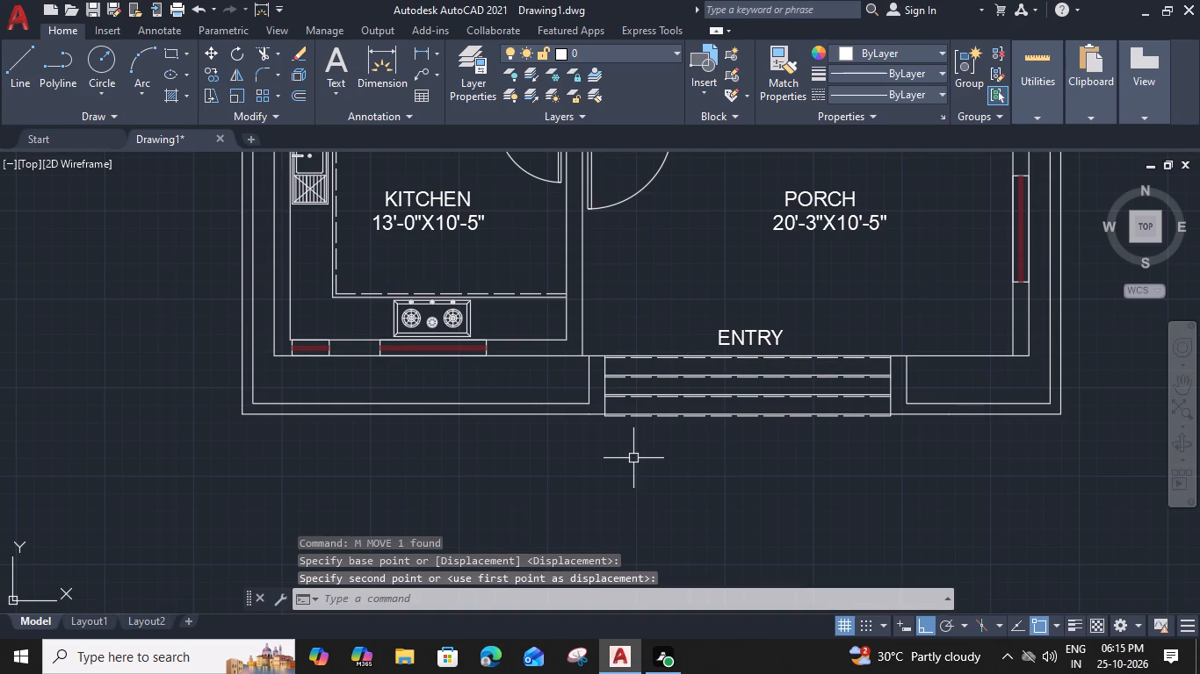
key(Escape)
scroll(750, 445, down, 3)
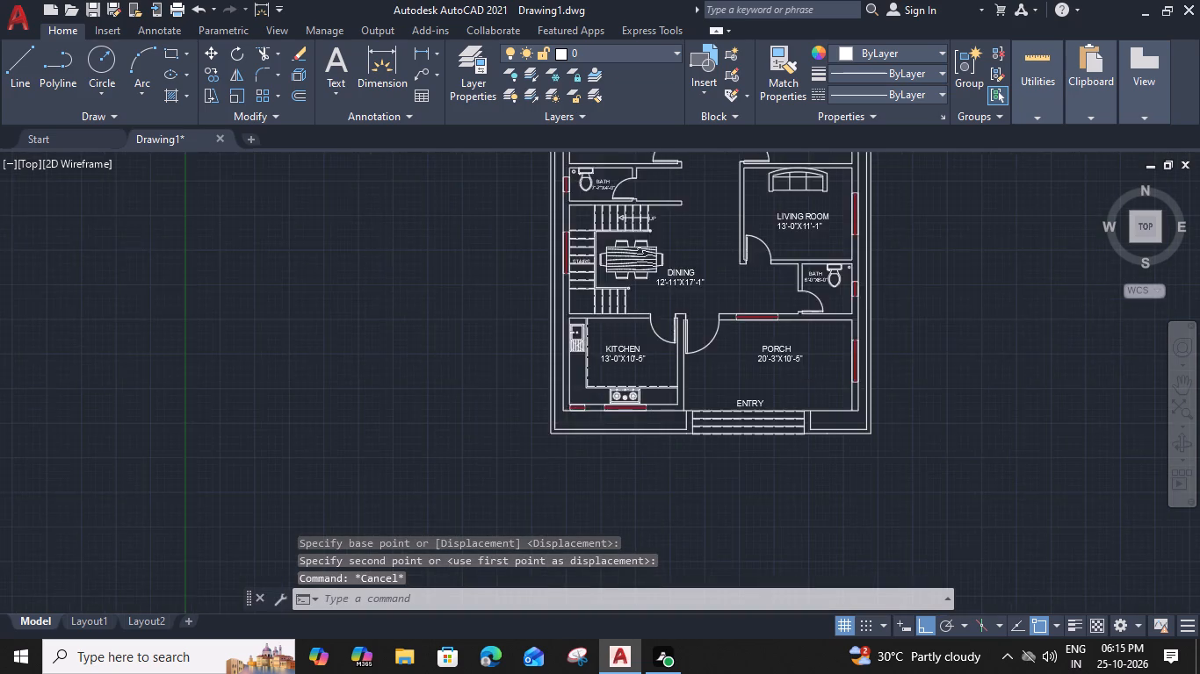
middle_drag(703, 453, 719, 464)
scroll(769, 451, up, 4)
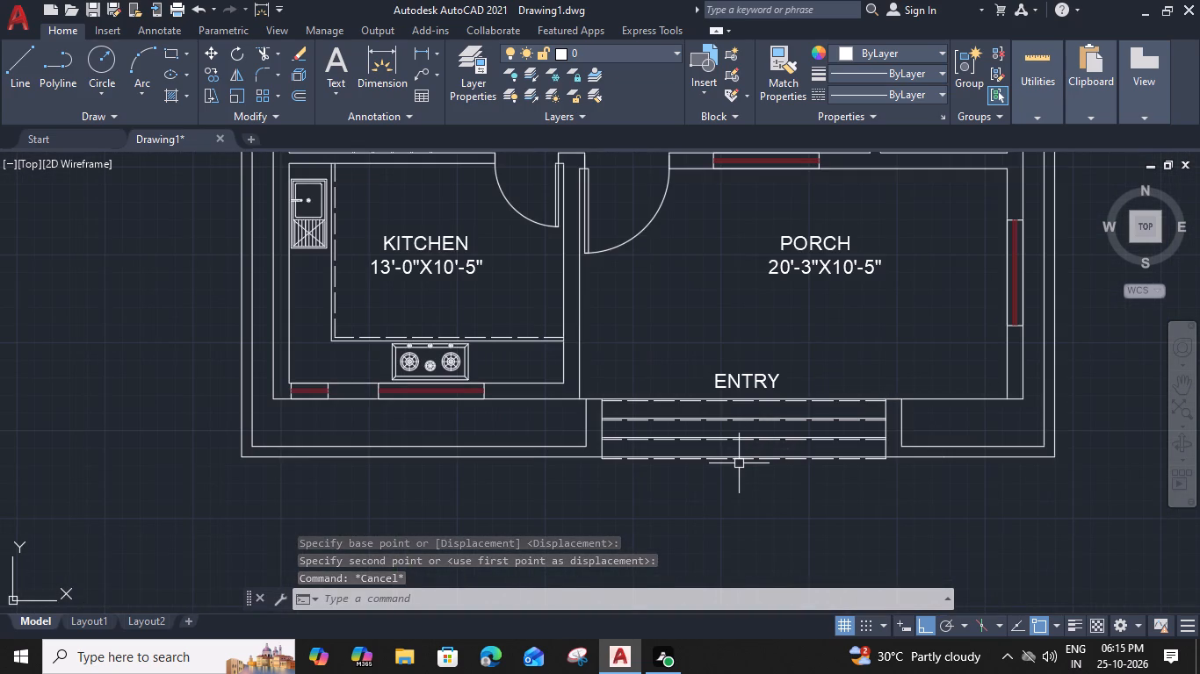
Draw a short vertical line from the midpoint of the lowest porch step edge up to the middle of the steps.
text(L)
key(space)
scroll(752, 455, up, 2)
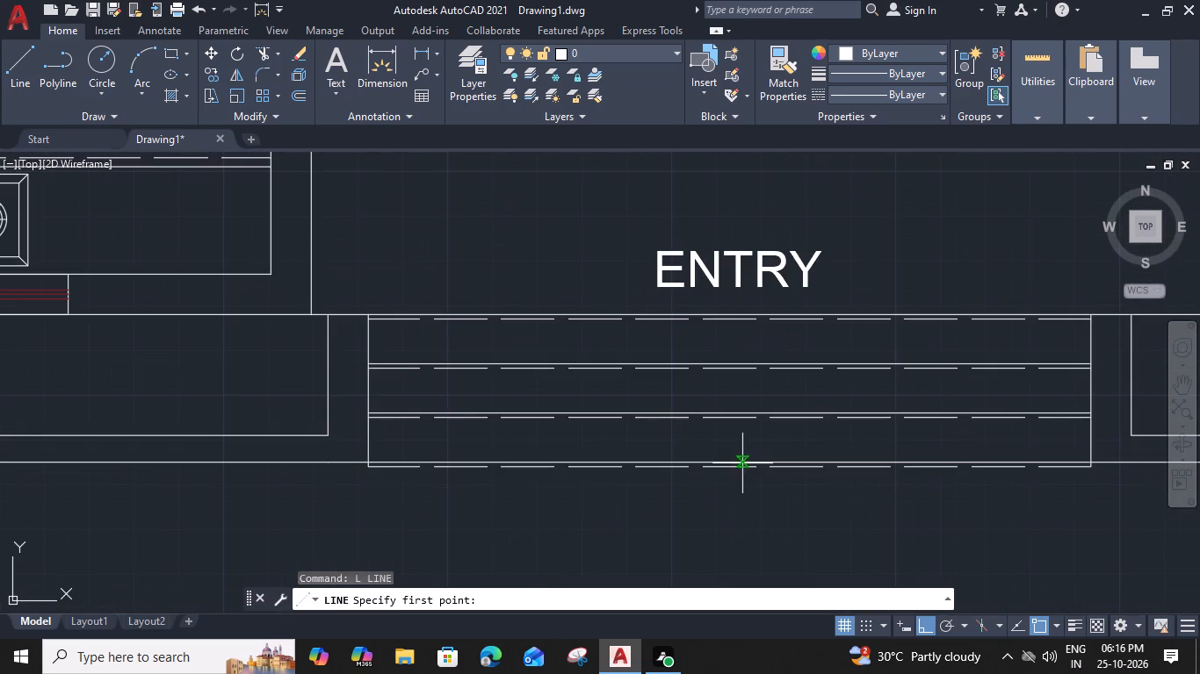
click(733, 463)
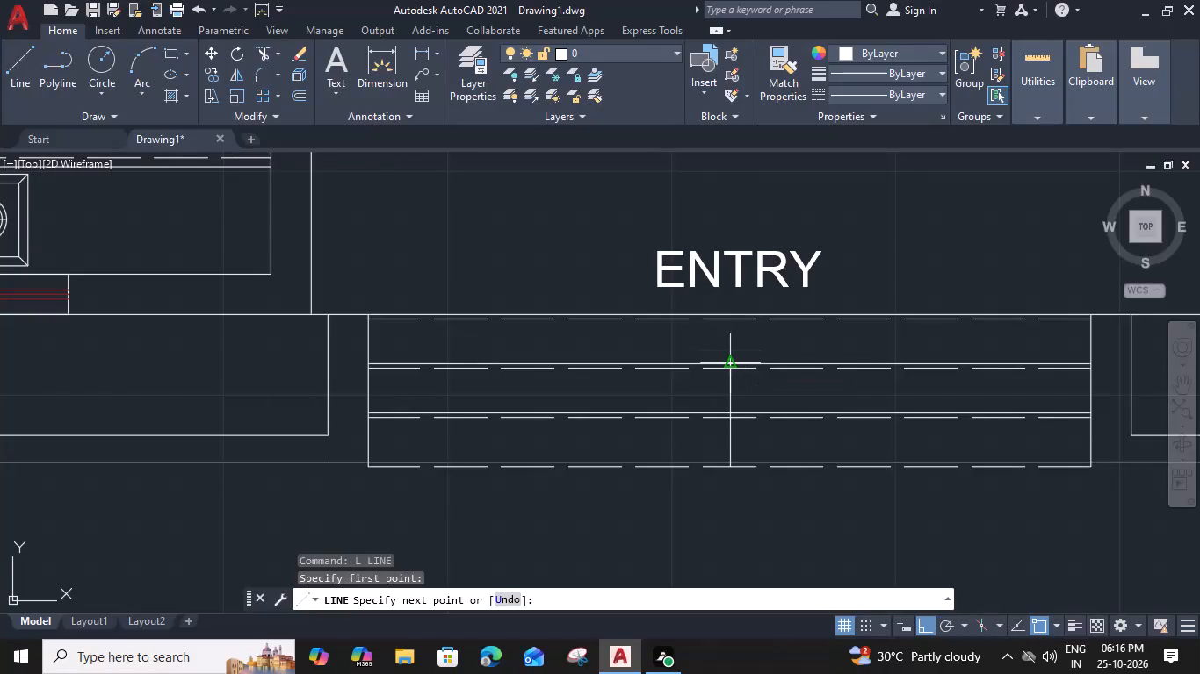
click(730, 387)
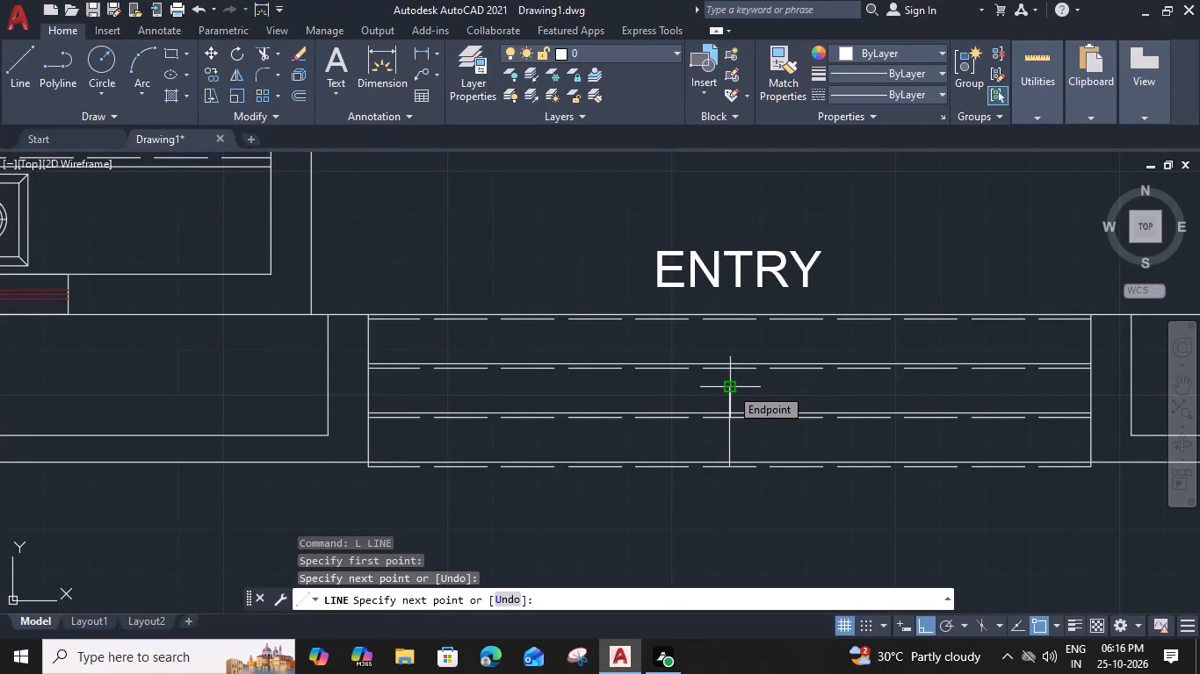
key(Escape)
Draw a three-sided inscribed polygon centred on the line's upper end, radius about 8", with its apex pointing up towards ENTRY.
key(p)
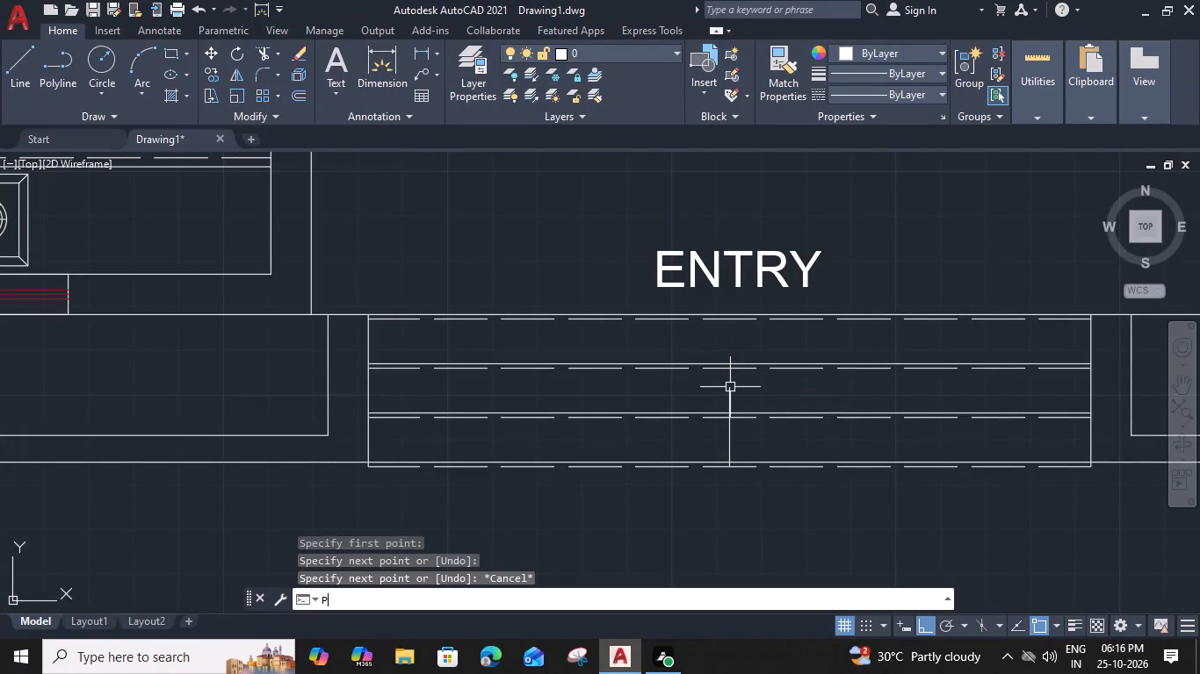
text(OL)
key(space)
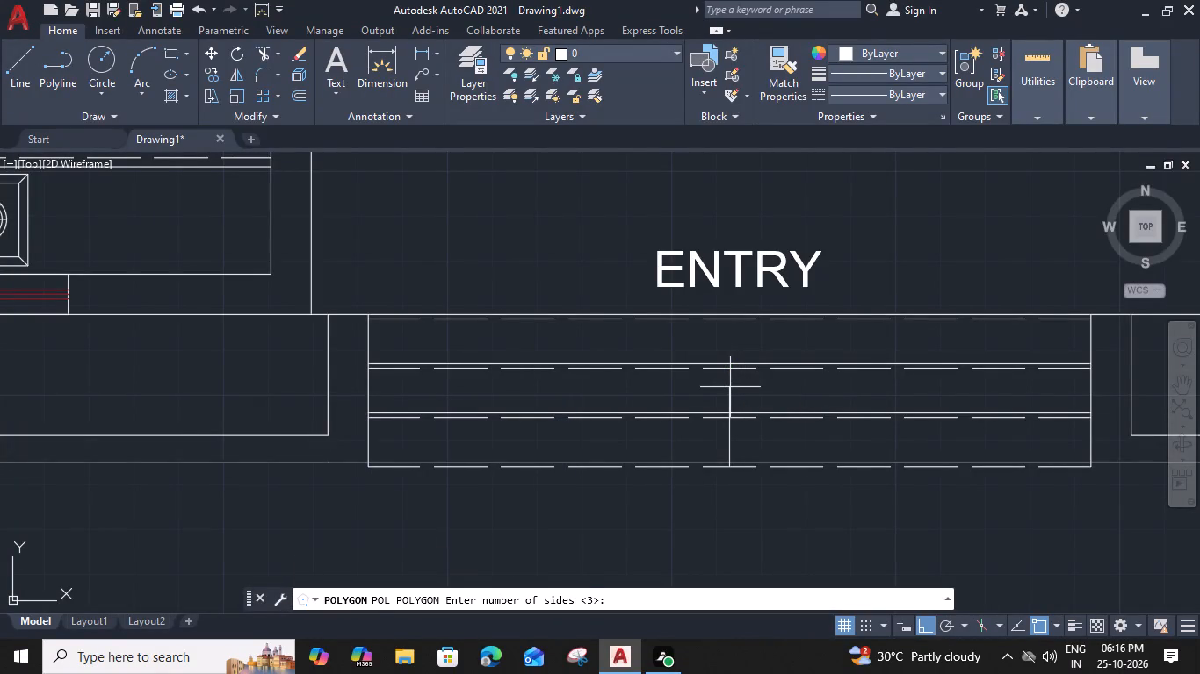
key(space)
key(space)
click(731, 385)
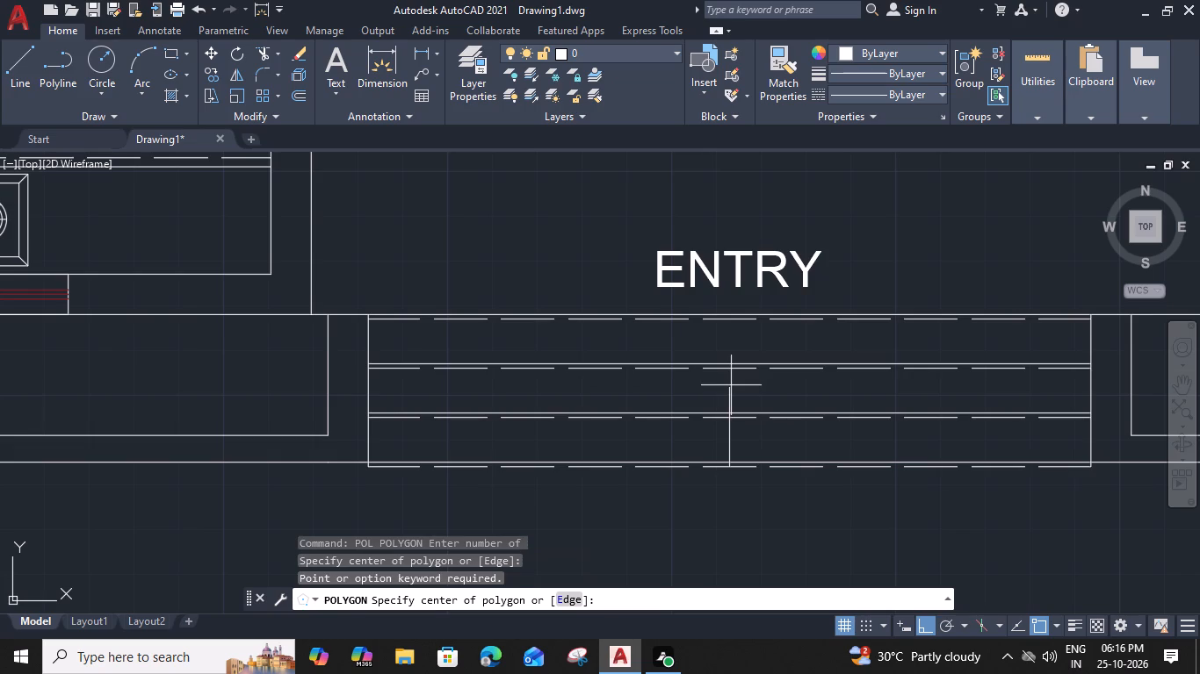
key(space)
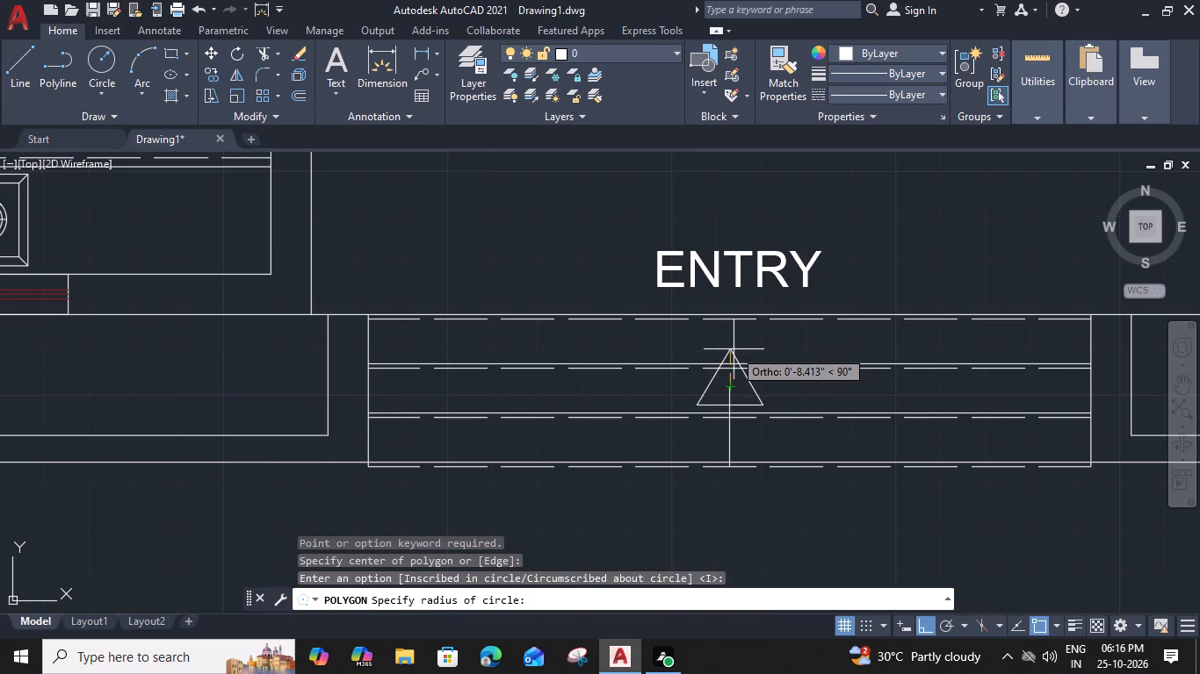
click(732, 353)
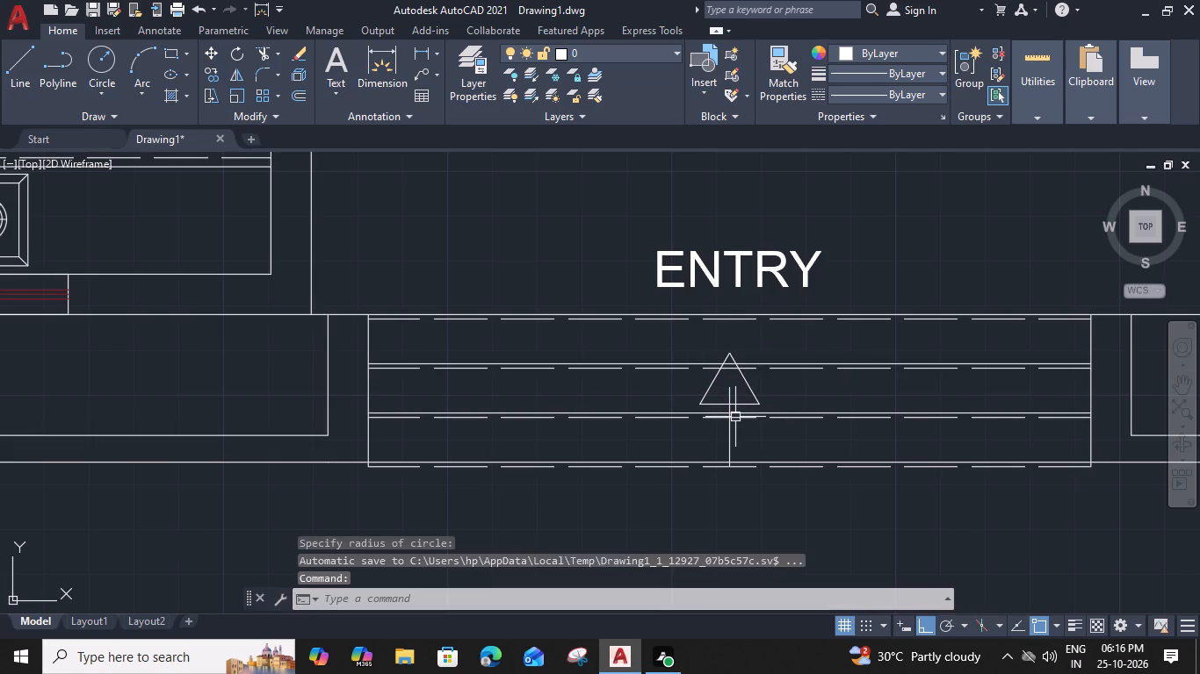
Trim the vertical line and the step lines that lie inside the entry arrow's triangle.
text(TR)
key(space)
click(730, 391)
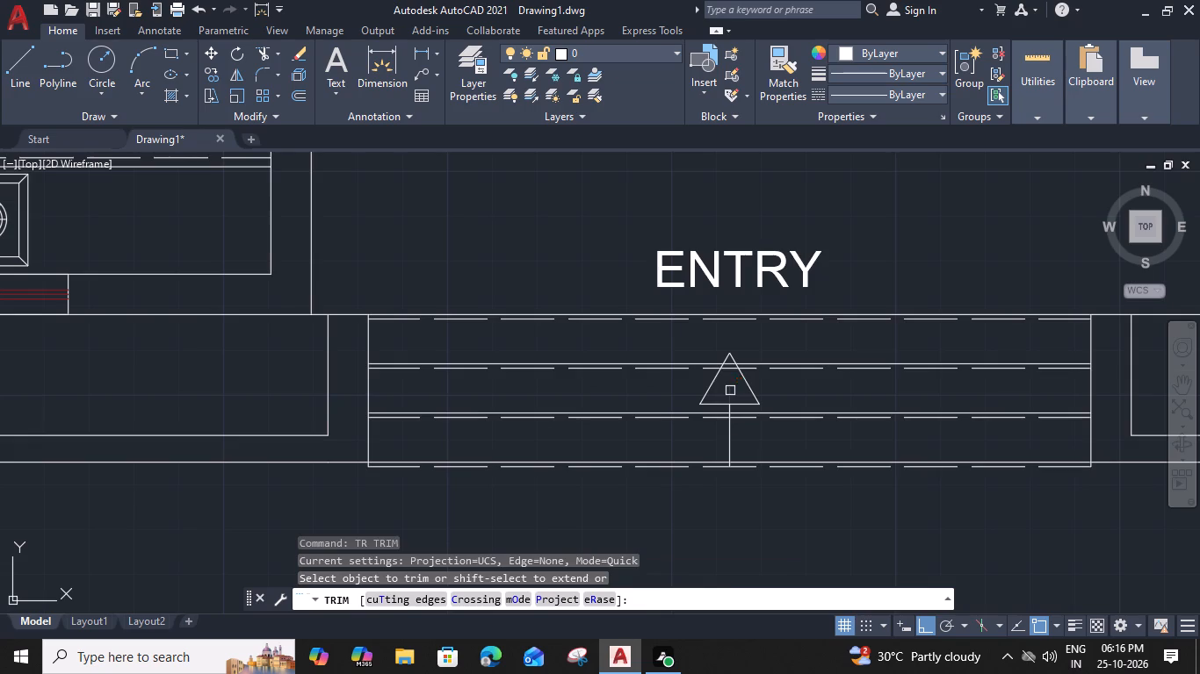
scroll(729, 372, up, 2)
click(727, 345)
click(730, 356)
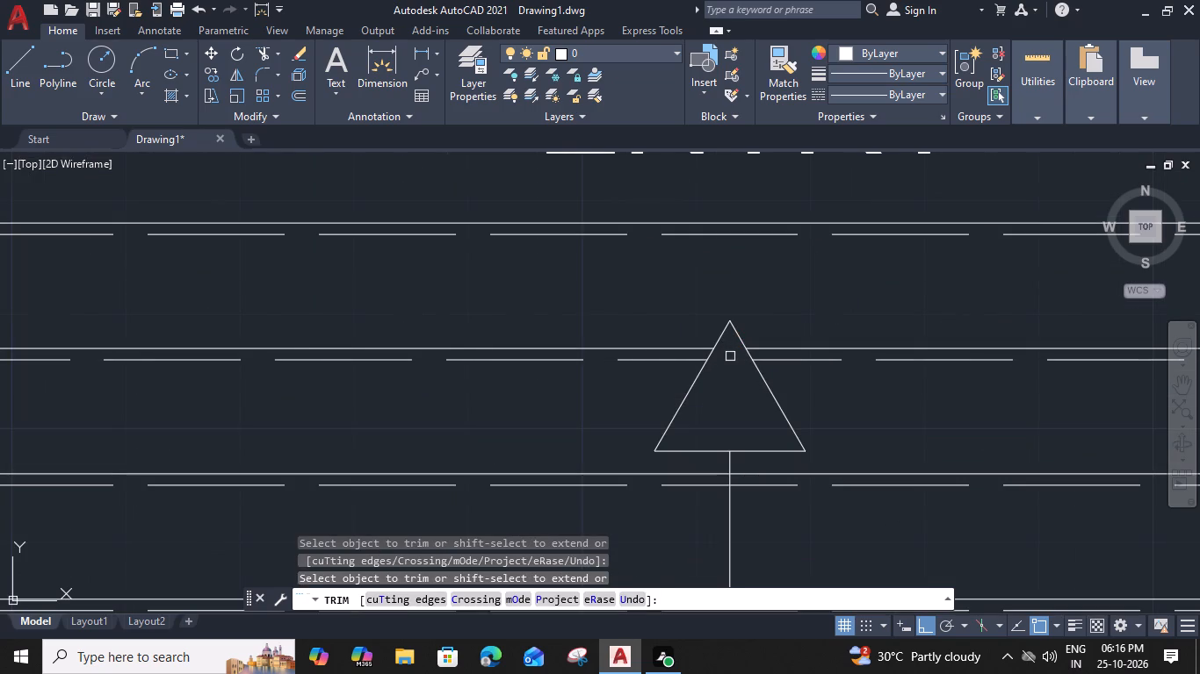
key(Escape)
scroll(730, 356, down, 6)
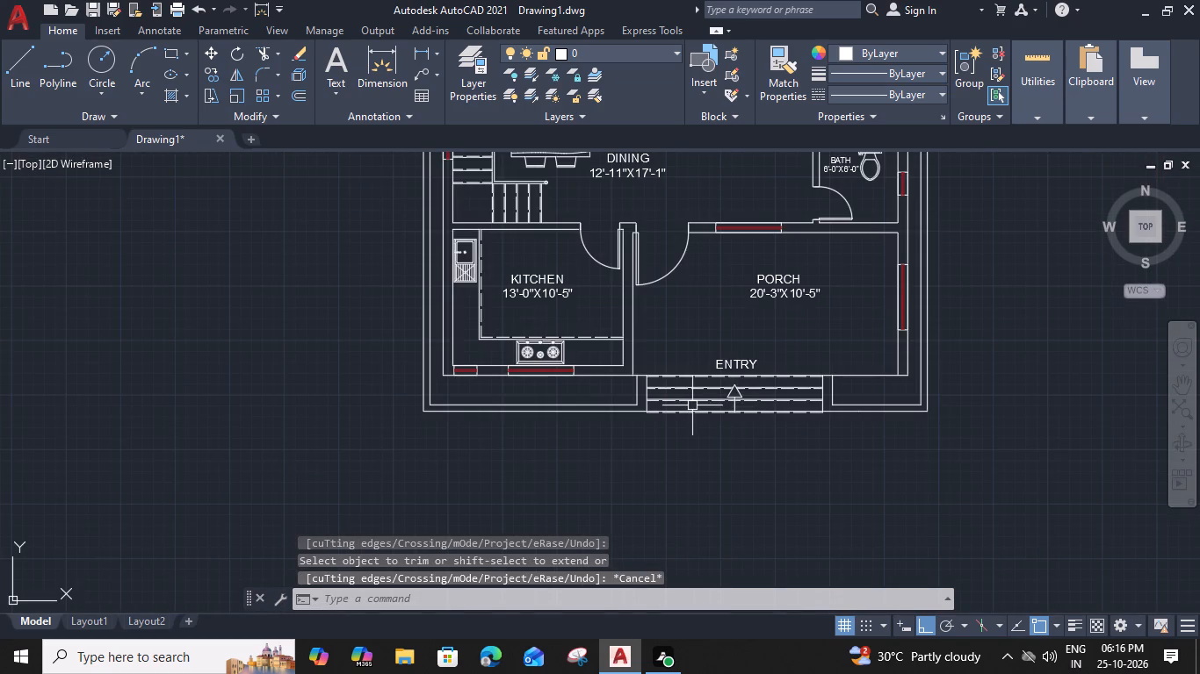
Start a hatch with the ANSI32 pattern and fill the wall segments around the kitchen and porch, leaving the windows unfilled.
text(H)
key(space)
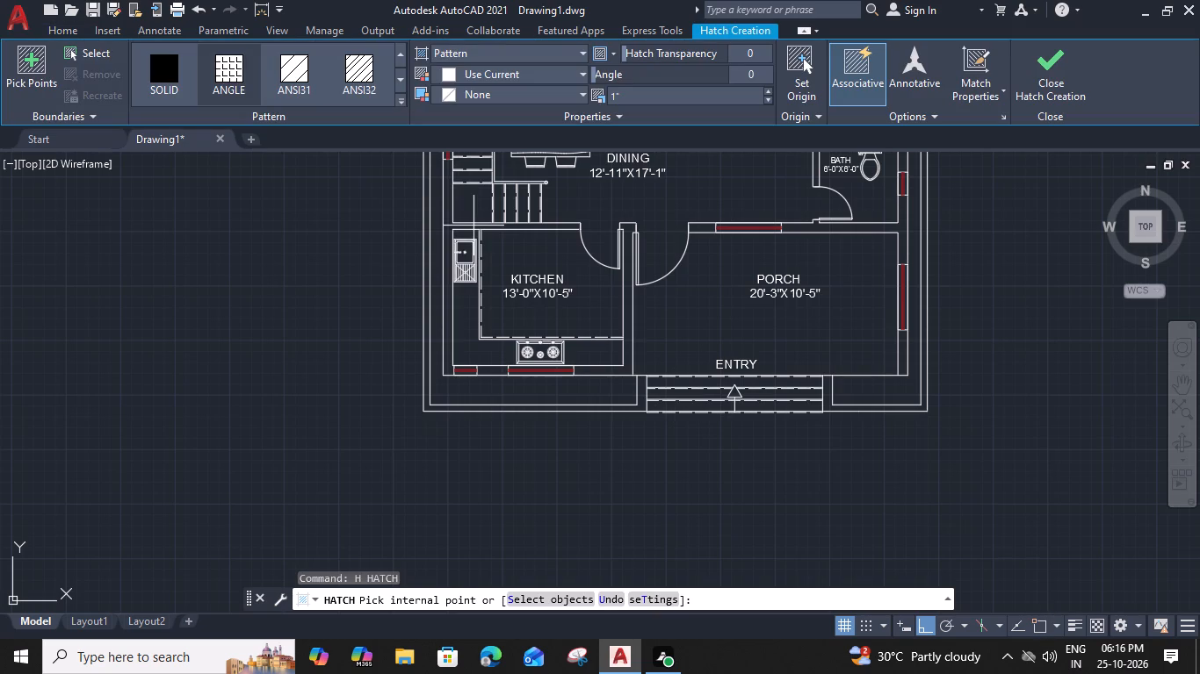
click(357, 77)
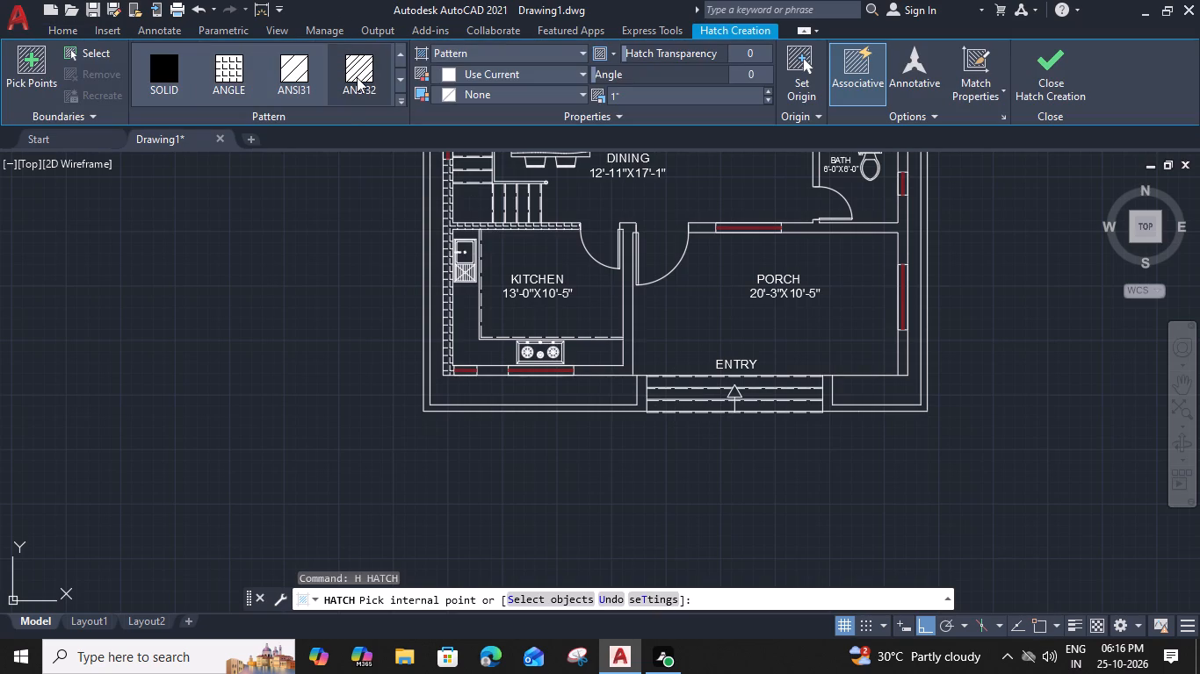
click(448, 228)
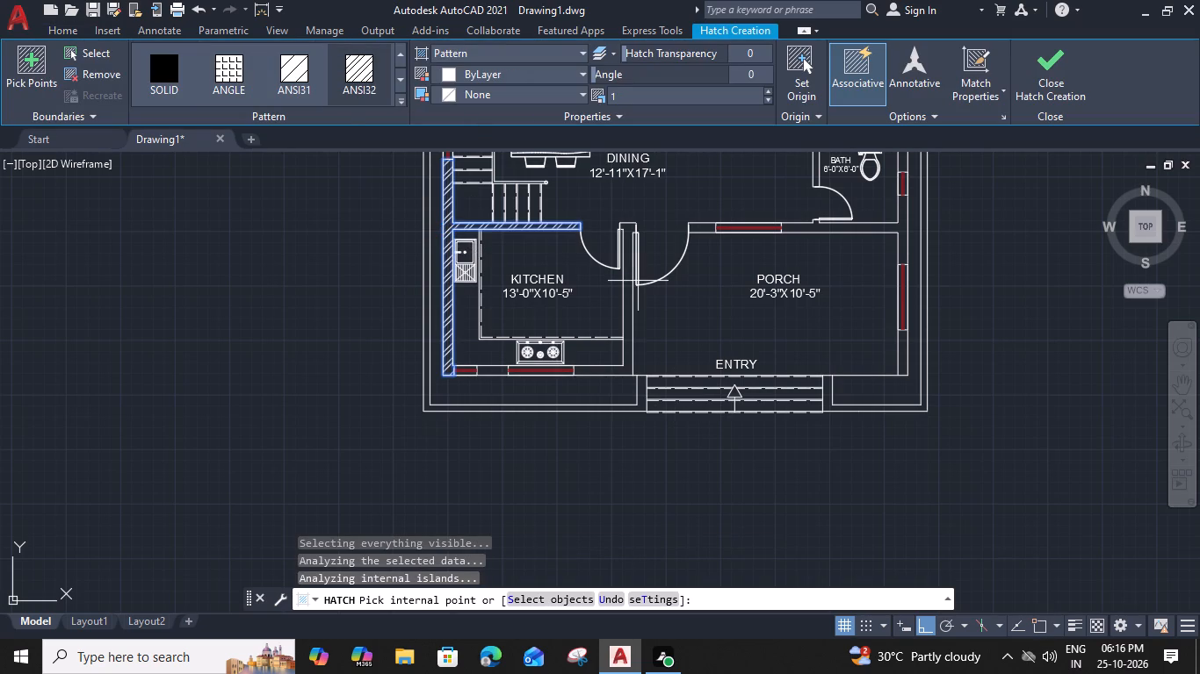
click(630, 284)
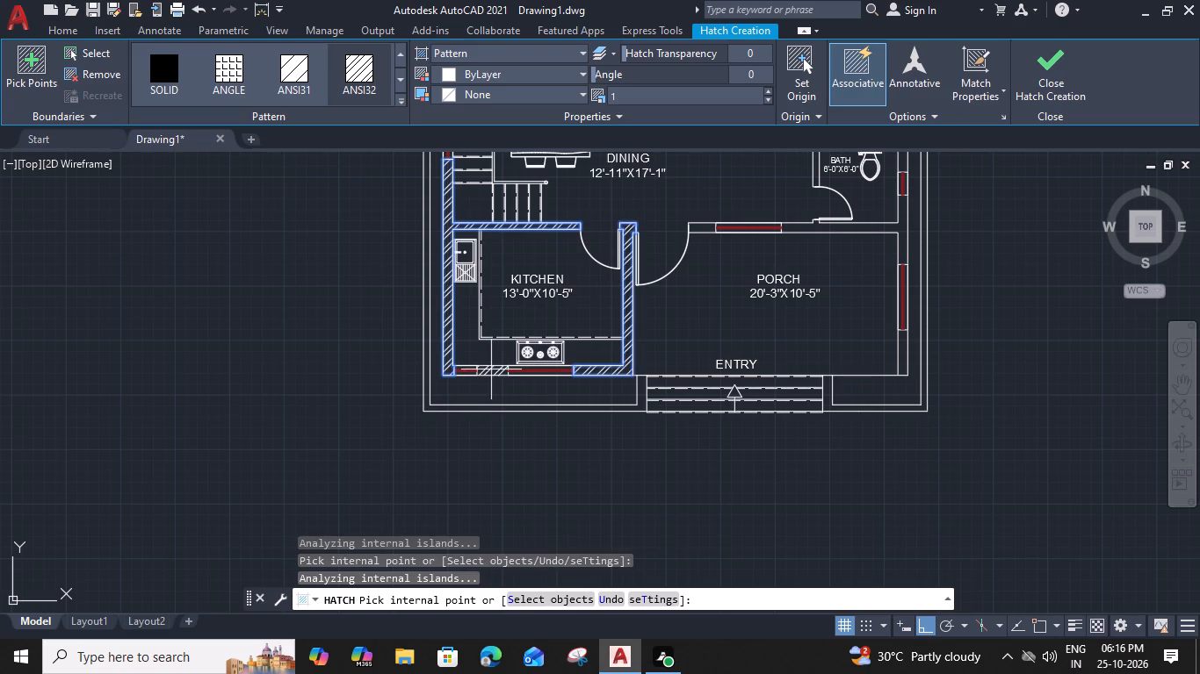
click(491, 369)
click(707, 227)
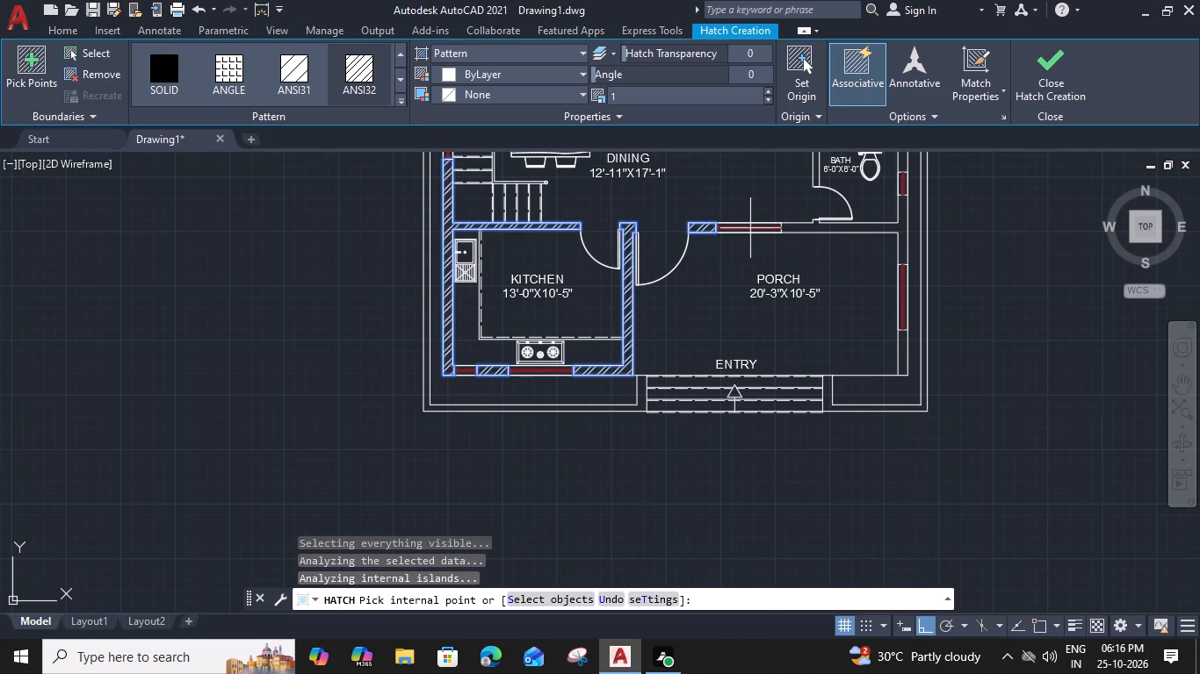
click(803, 228)
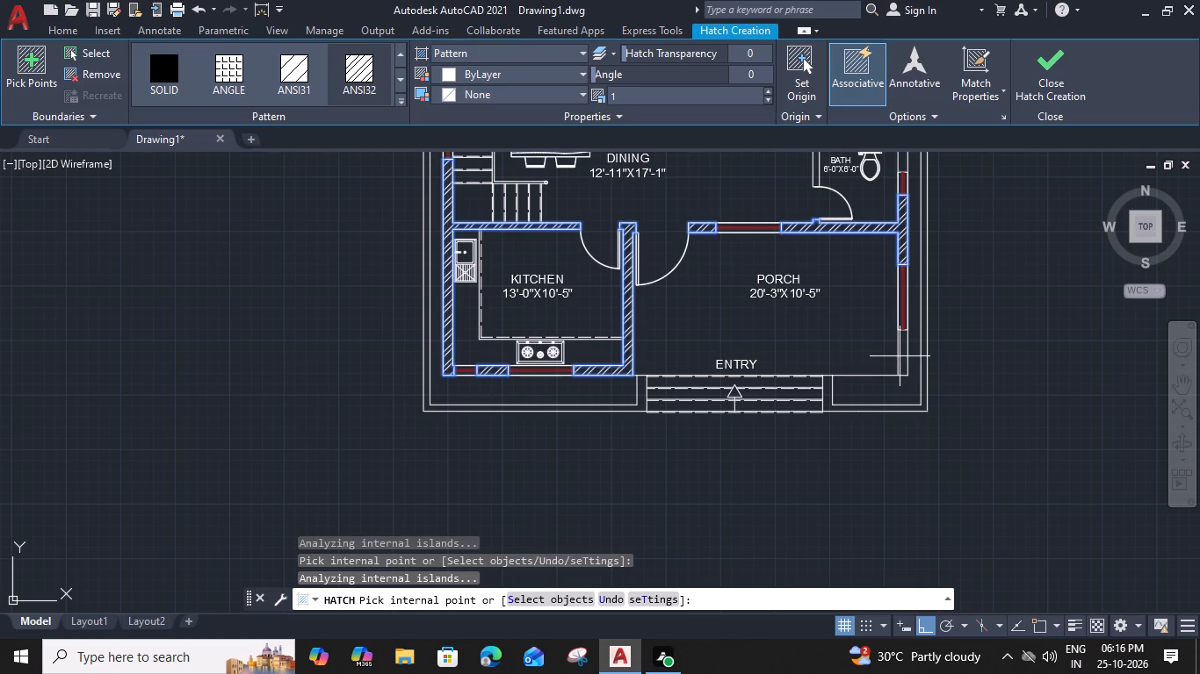
click(902, 355)
Extend the wall hatch to the walls around the dining area, stairs, left and right baths, and living room.
middle_drag(815, 315, 833, 411)
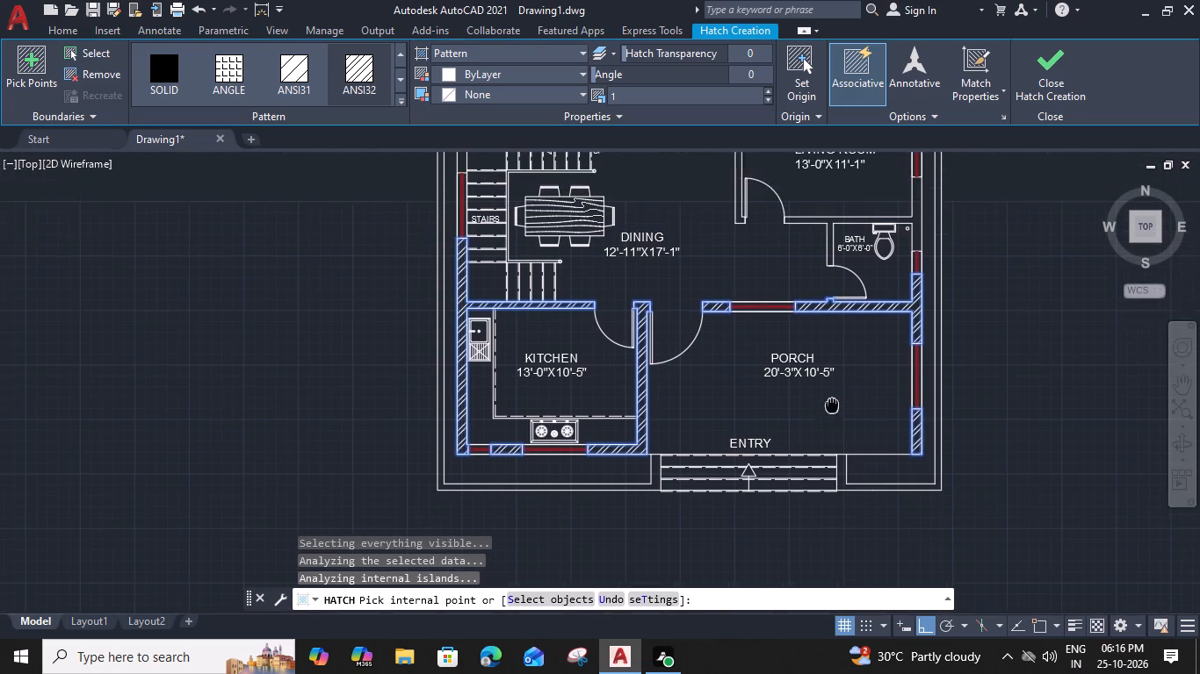
middle_drag(833, 411, 847, 494)
click(936, 312)
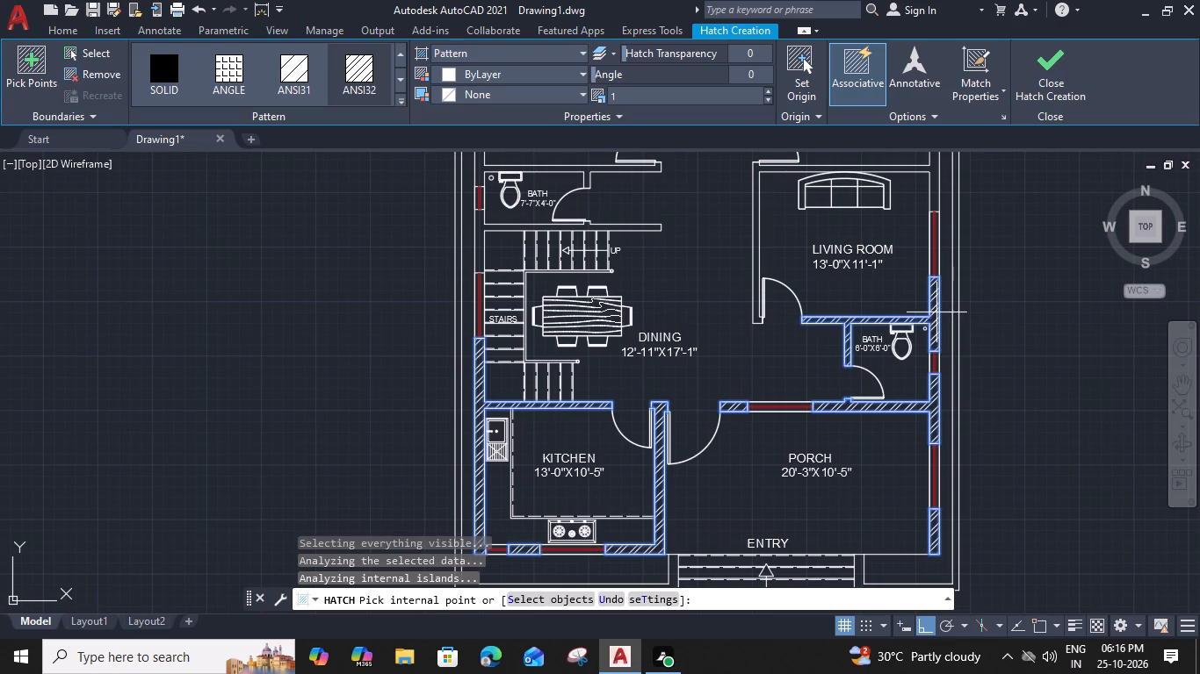
click(477, 228)
middle_drag(542, 238, 546, 362)
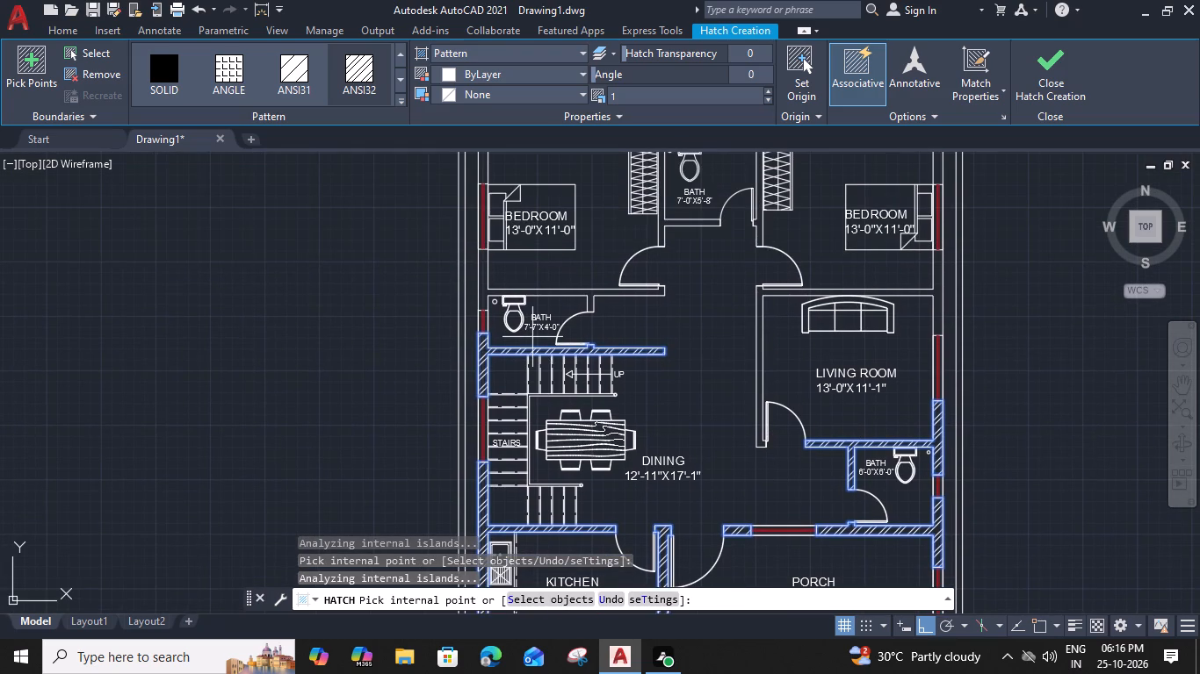
scroll(501, 275, up, 1)
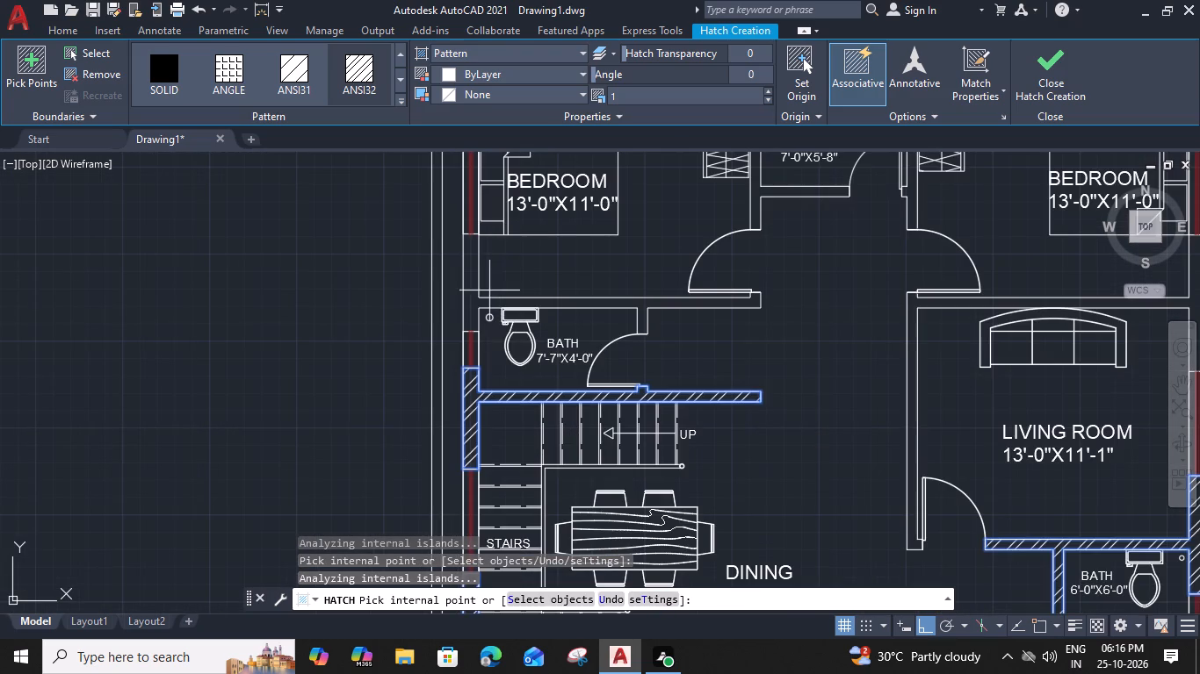
click(473, 296)
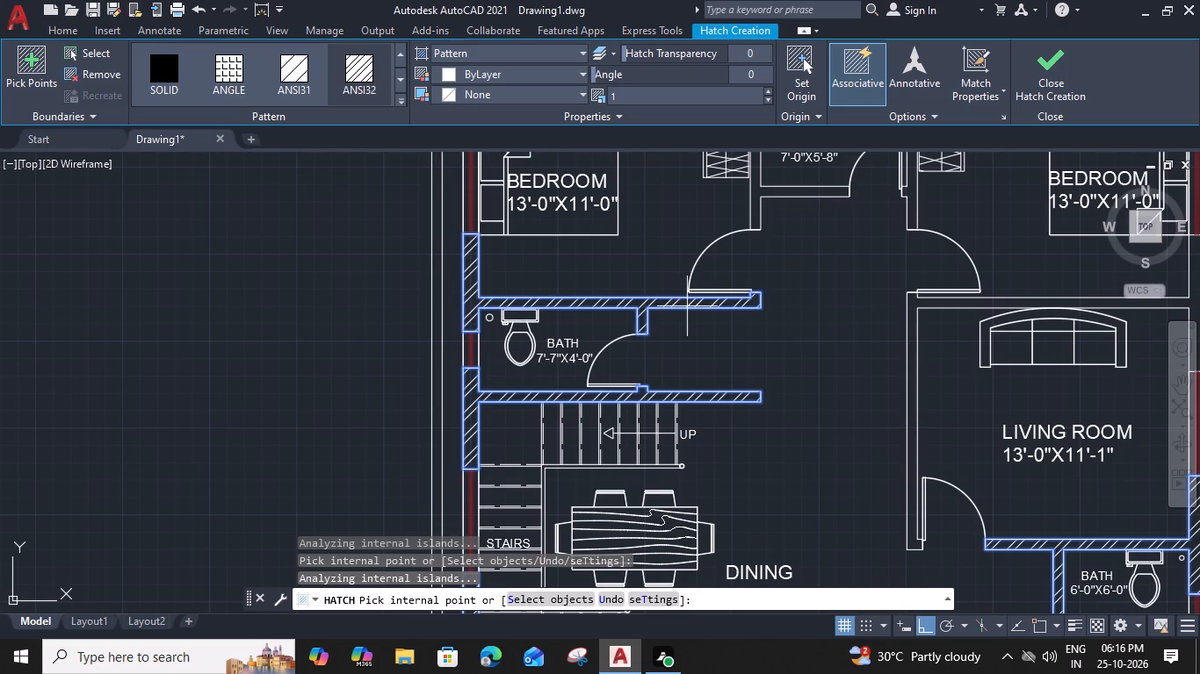
middle_drag(826, 311, 546, 311)
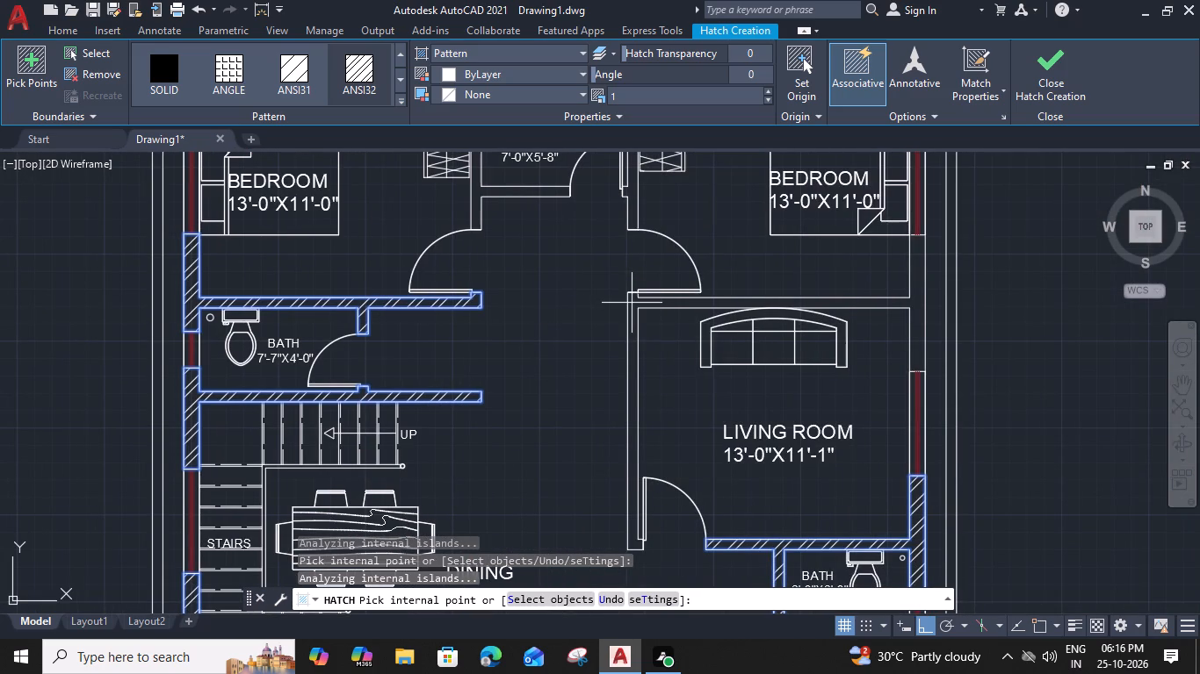
click(632, 303)
Add the remaining walls around both bedrooms and the top bath to the hatch, and finish it.
middle_drag(783, 266, 793, 485)
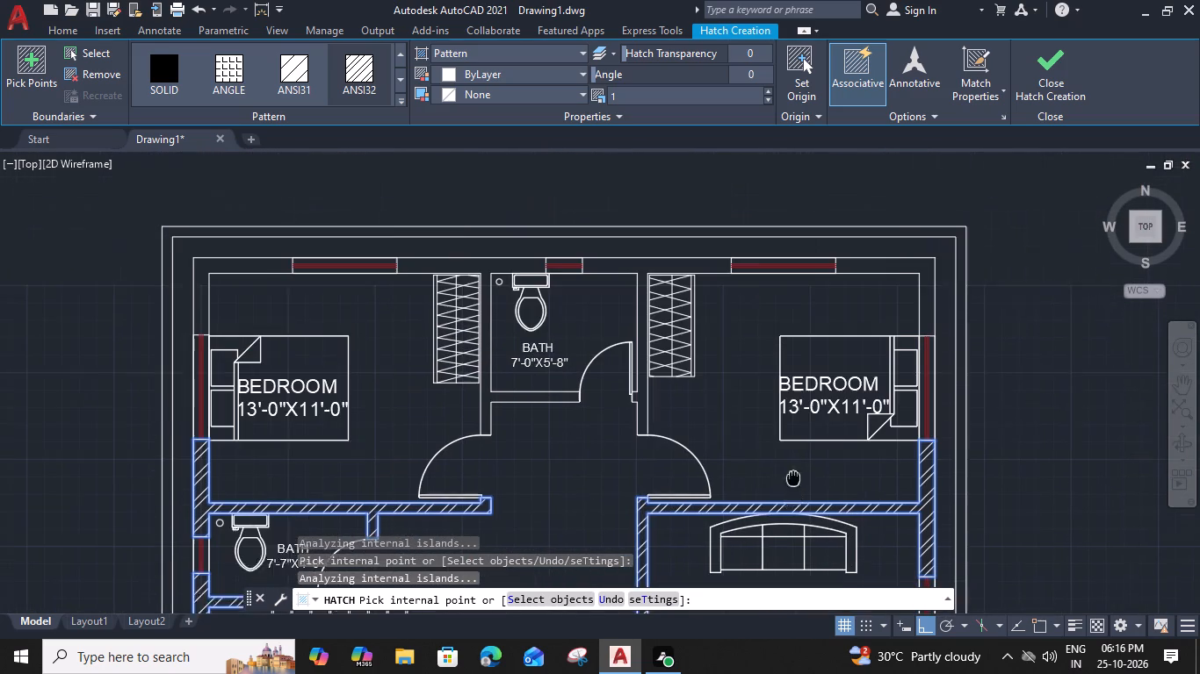
click(654, 283)
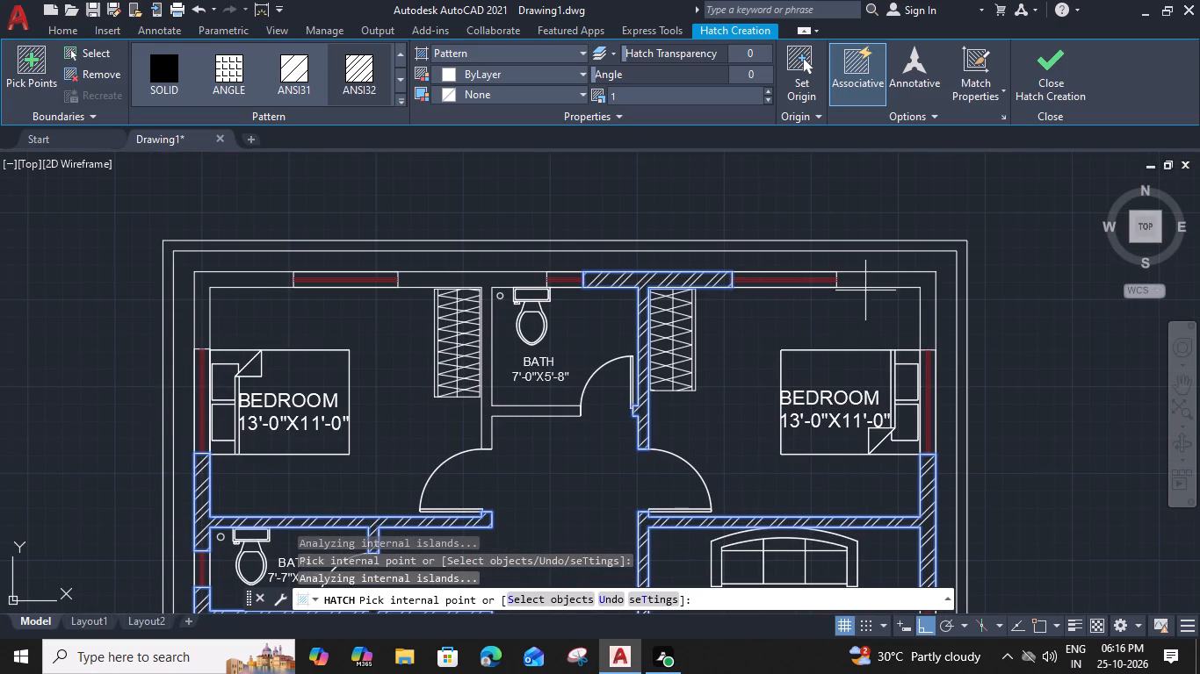
click(897, 279)
middle_drag(442, 300, 594, 289)
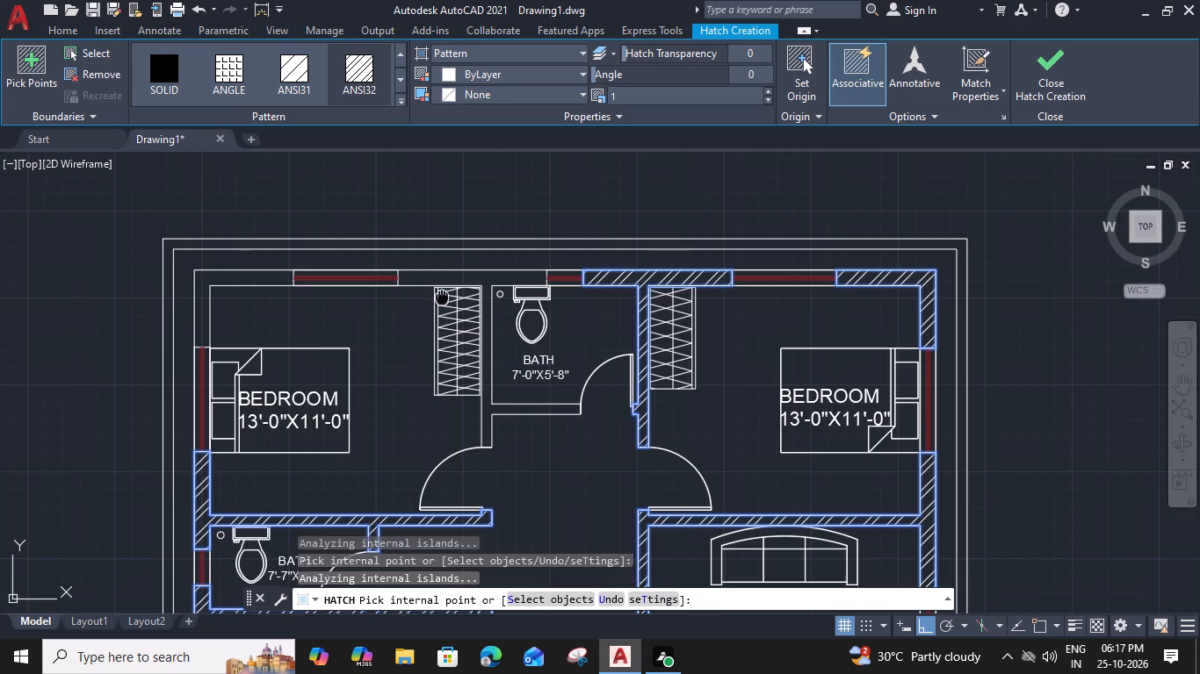
middle_drag(594, 289, 678, 283)
click(718, 260)
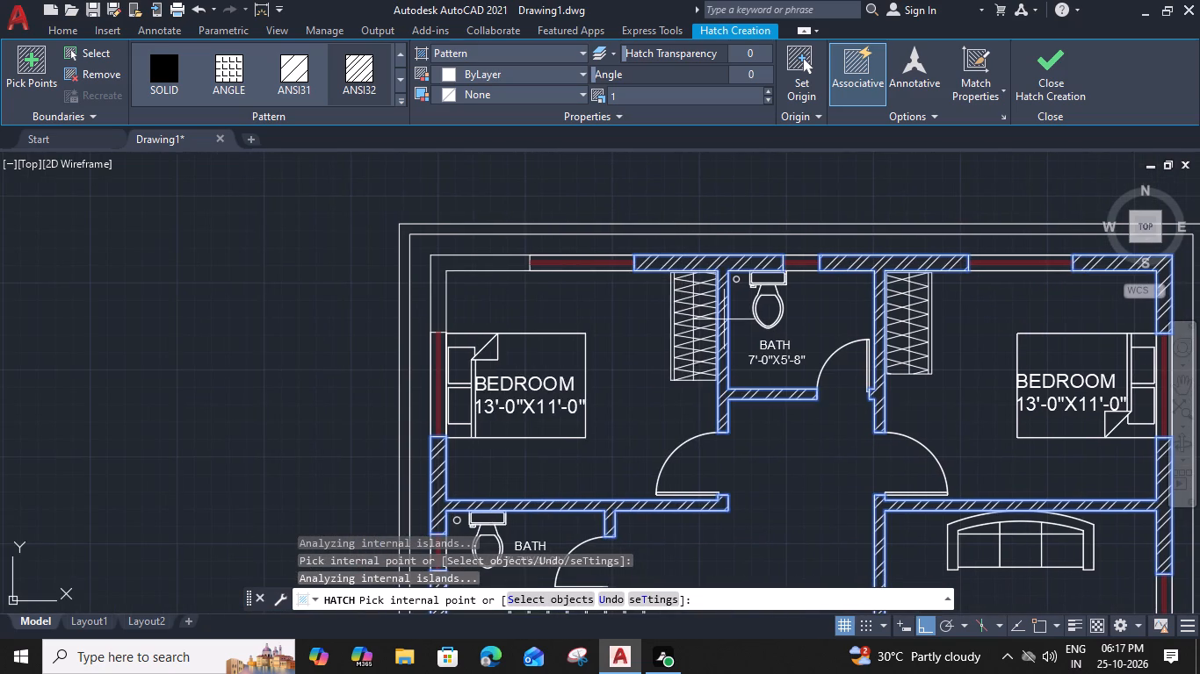
click(437, 269)
scroll(604, 354, down, 2)
middle_drag(663, 385, 525, 176)
scroll(604, 333, down, 1)
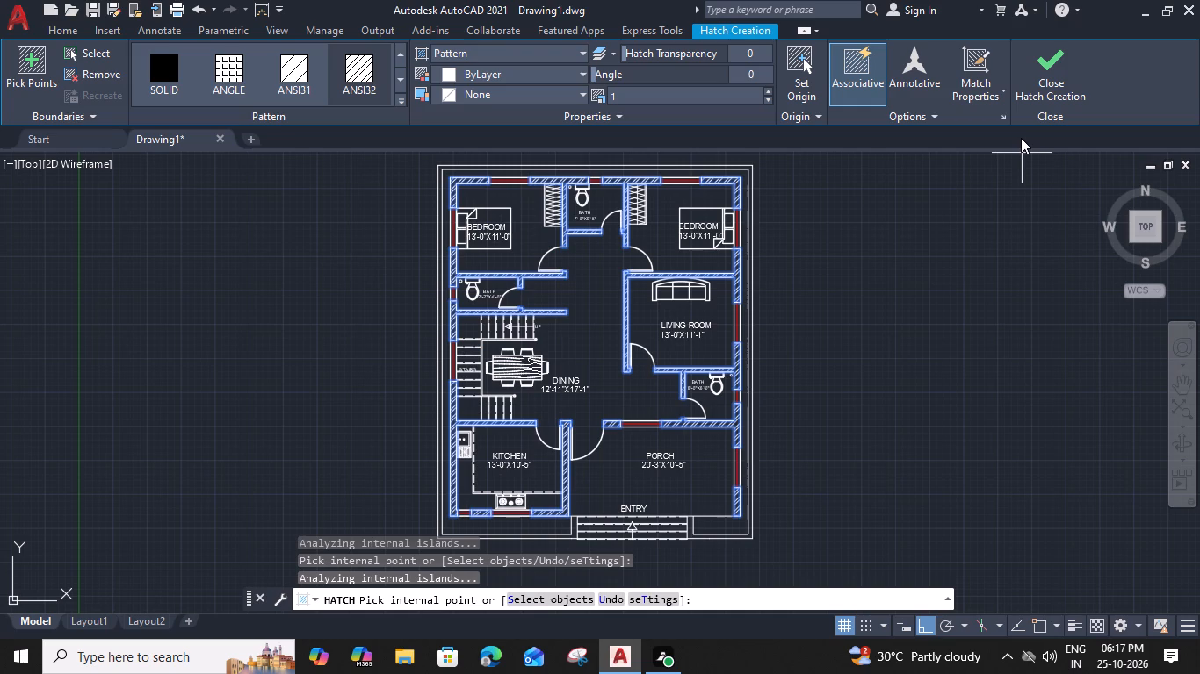
click(1034, 70)
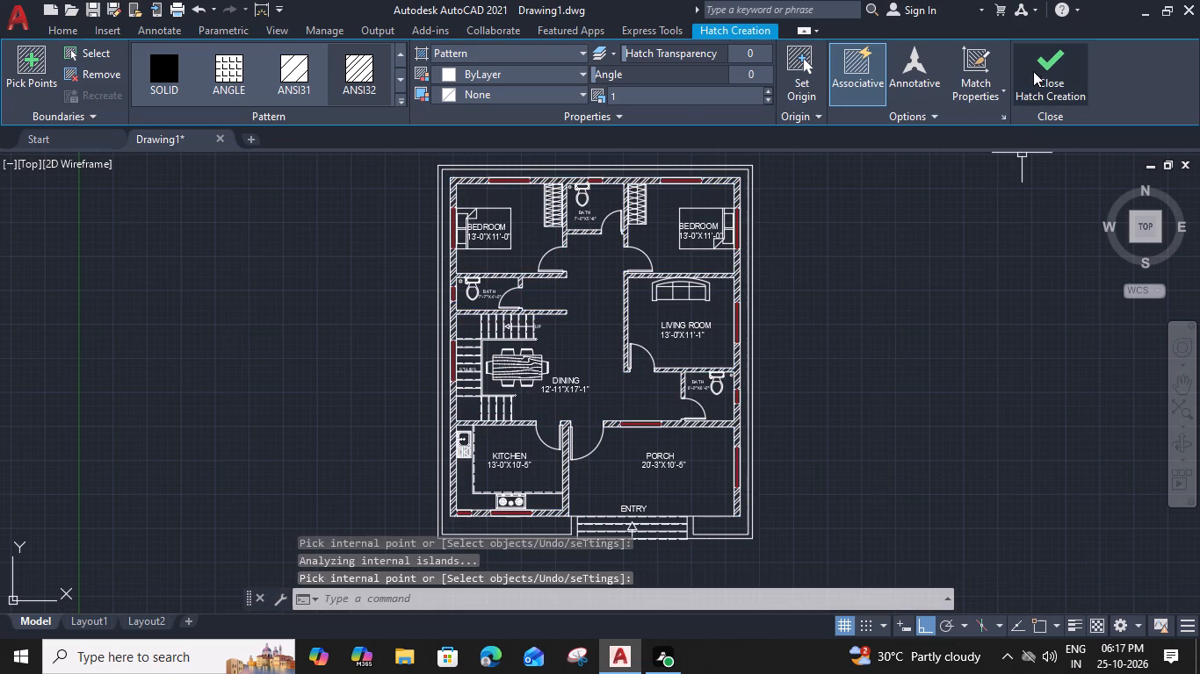
Fill the narrow exterior strip around the house with a SOLID hatch.
key(h)
key(space)
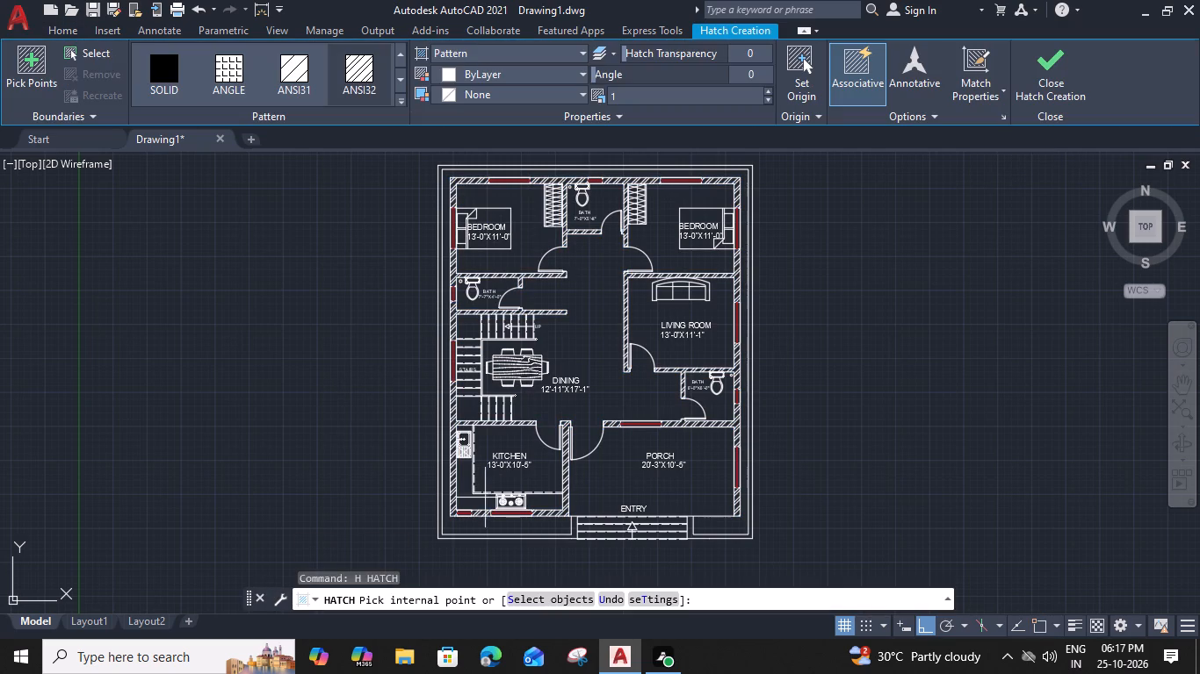
click(182, 75)
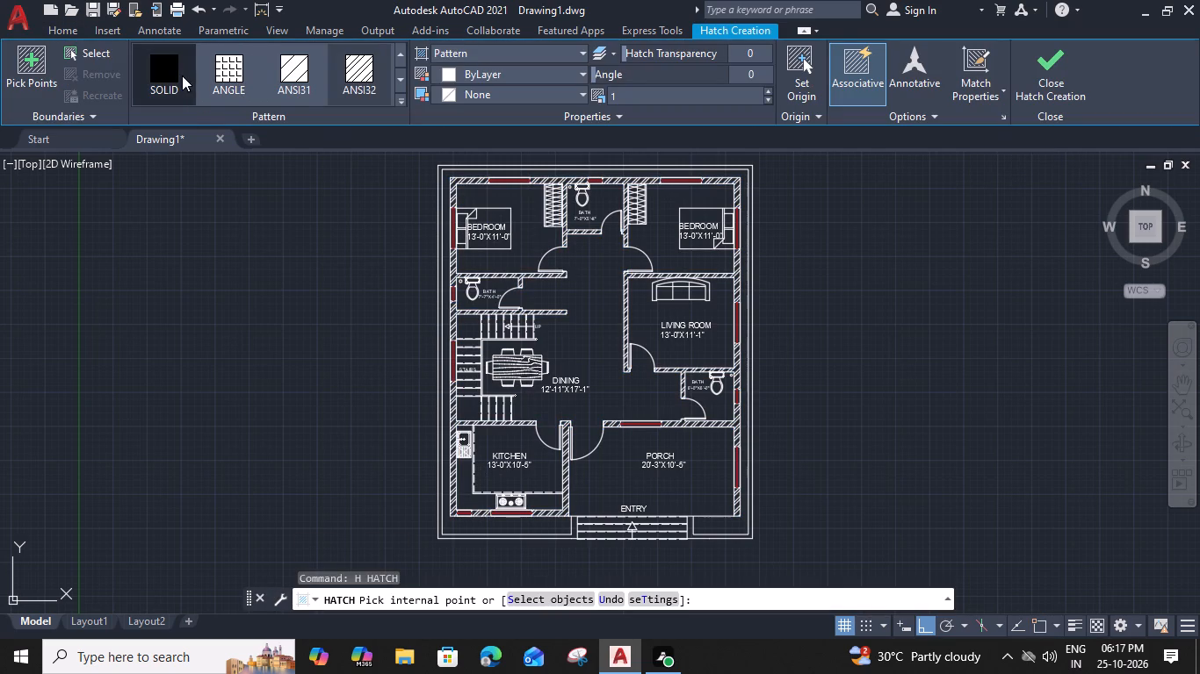
scroll(436, 458, up, 2)
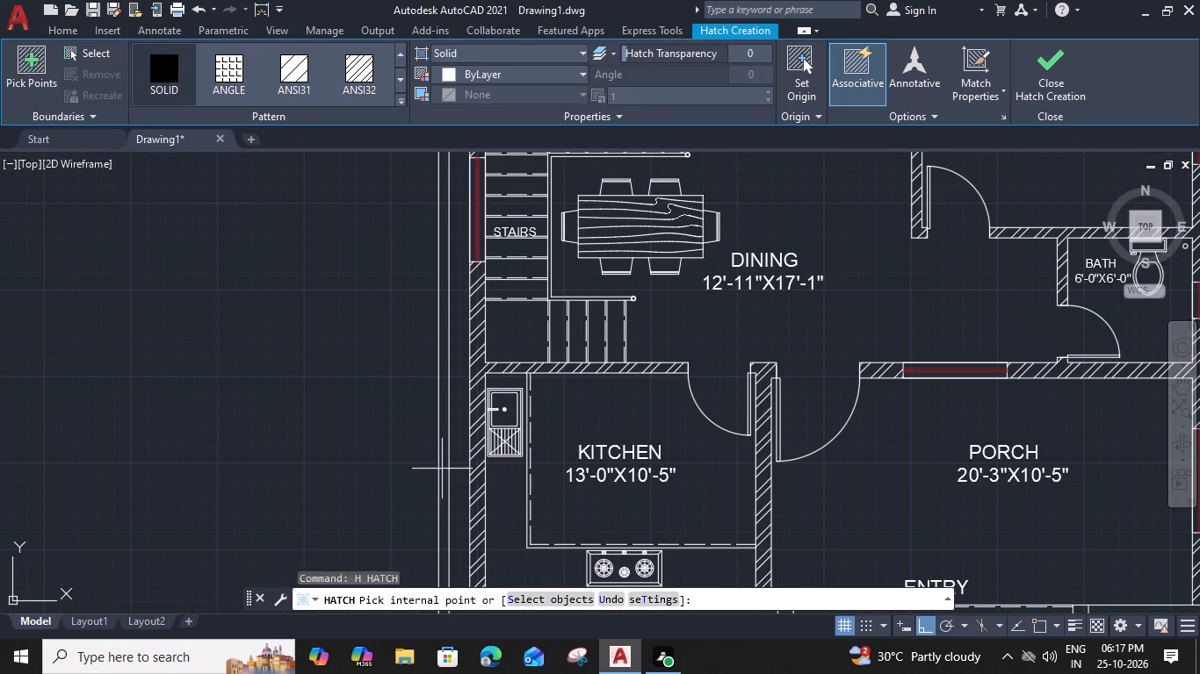
click(443, 468)
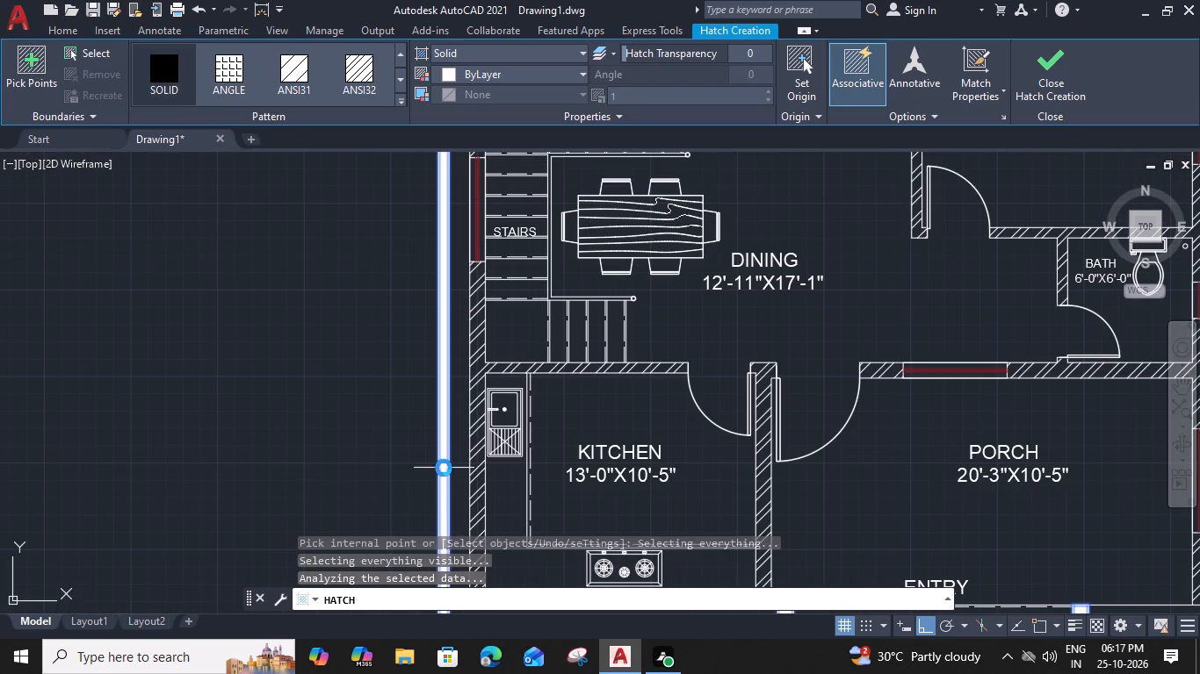
click(1050, 74)
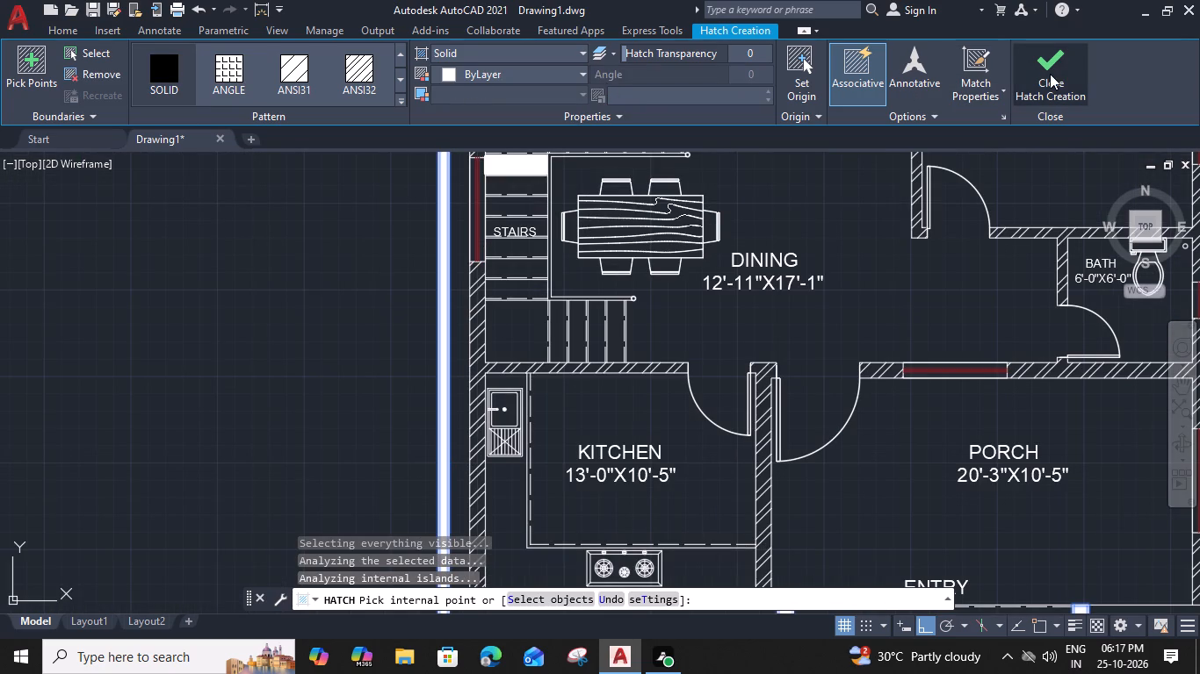
Insert the Trees - Imperial block from the architectural tool palette into the porch.
scroll(815, 366, down, 3)
middle_drag(826, 402, 784, 390)
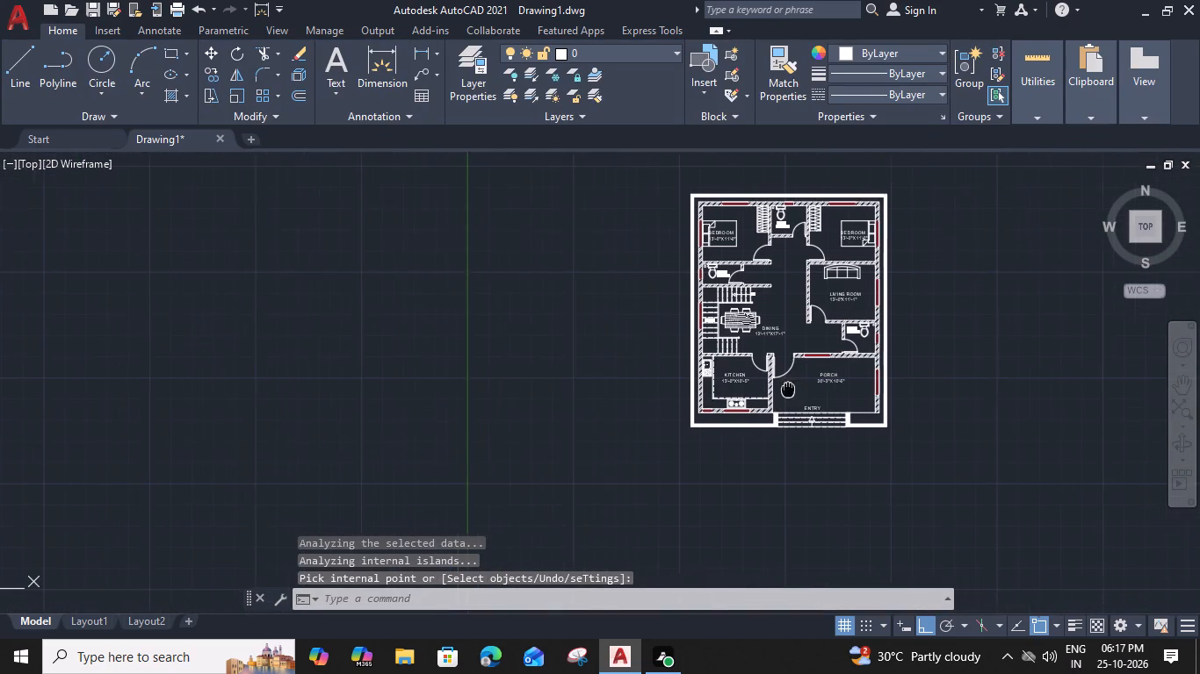
middle_drag(784, 390, 764, 391)
scroll(782, 409, up, 2)
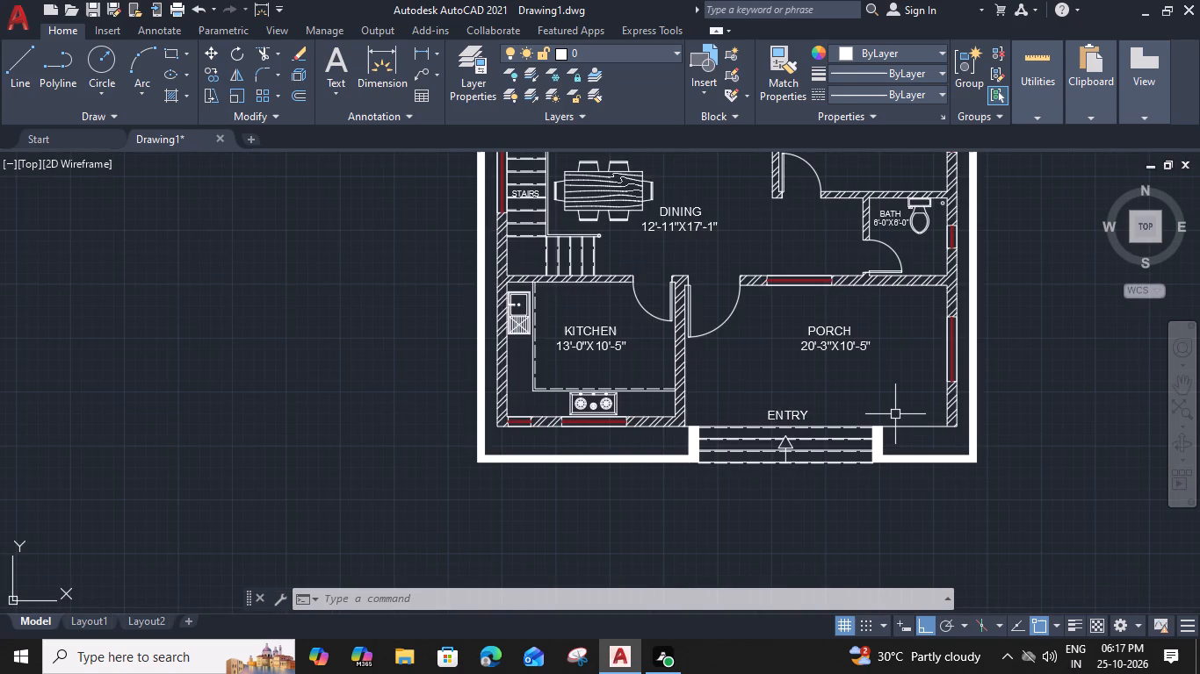
key(ctrl+3)
drag(753, 399, 856, 391)
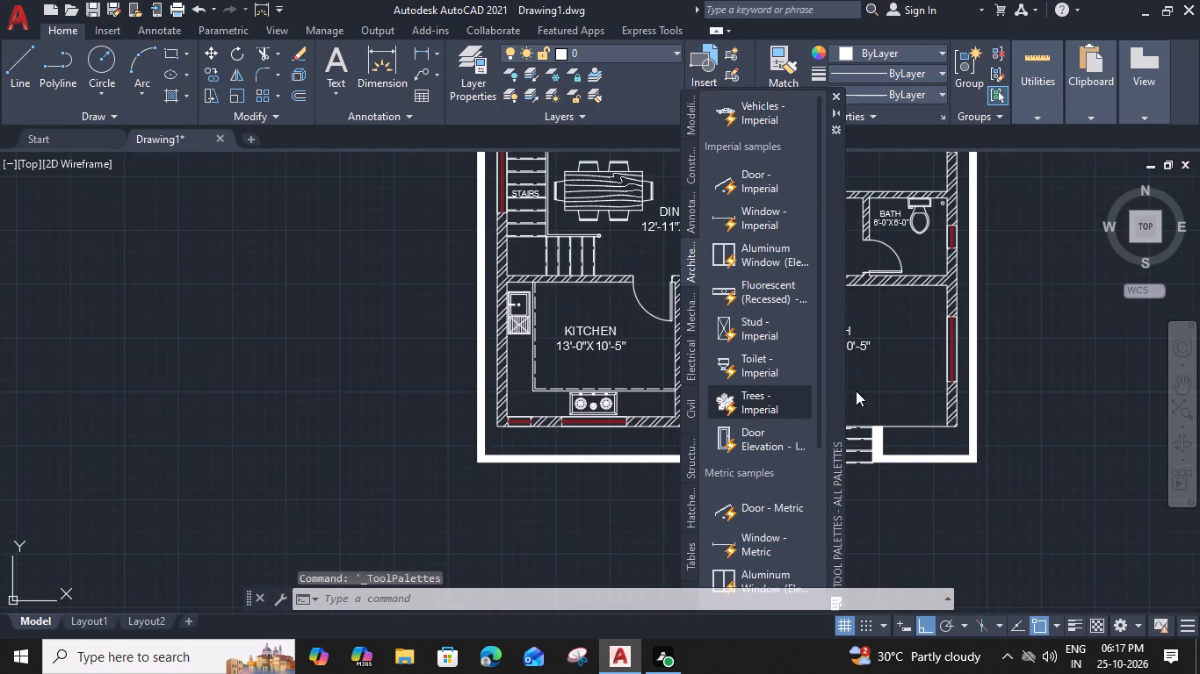
drag(856, 391, 901, 375)
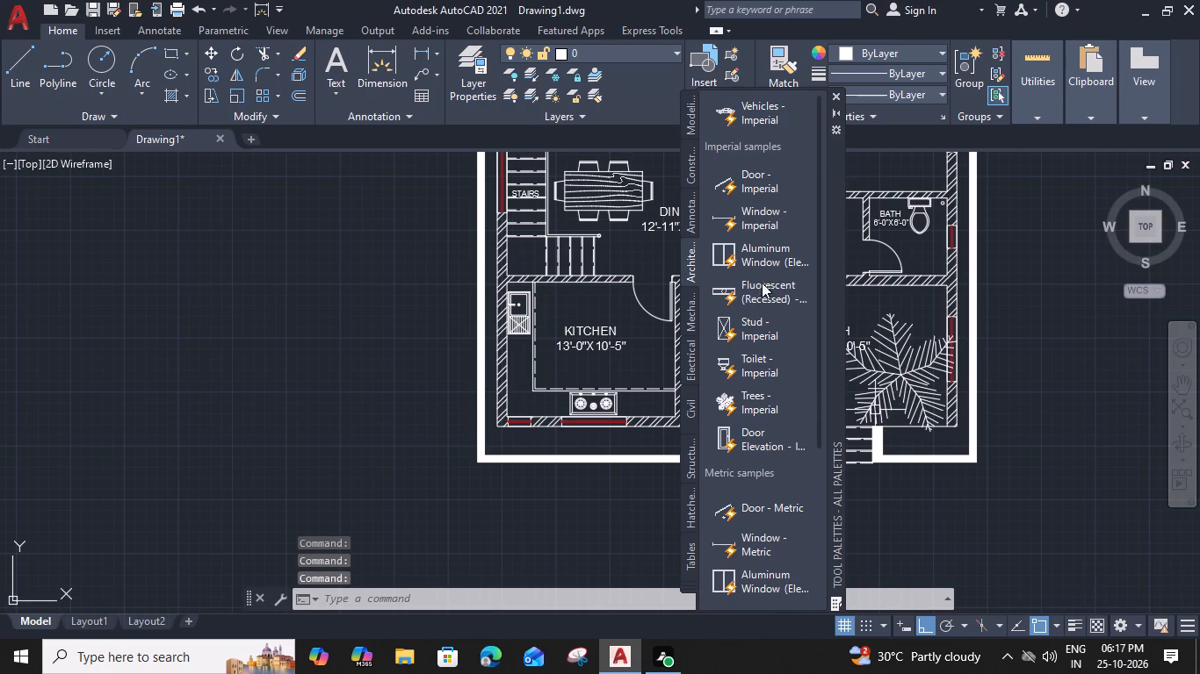
click(831, 95)
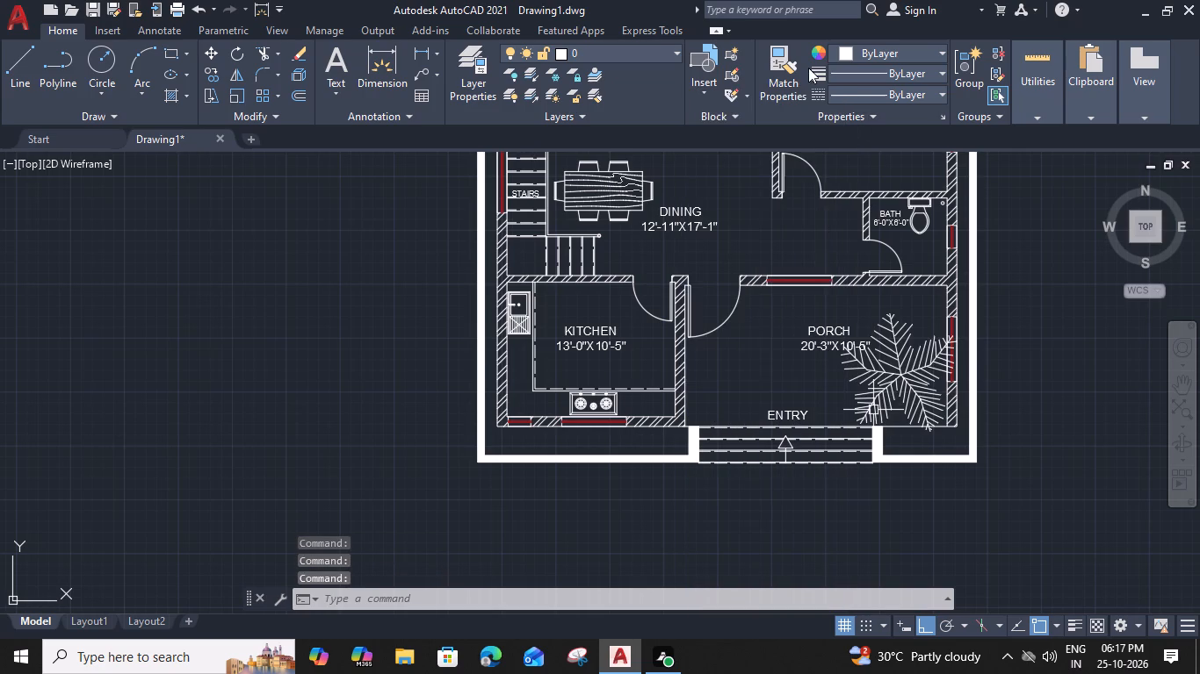
Scale the tree down freehand about its centre to a small plant that fits the planting strip beside the entry steps.
click(903, 352)
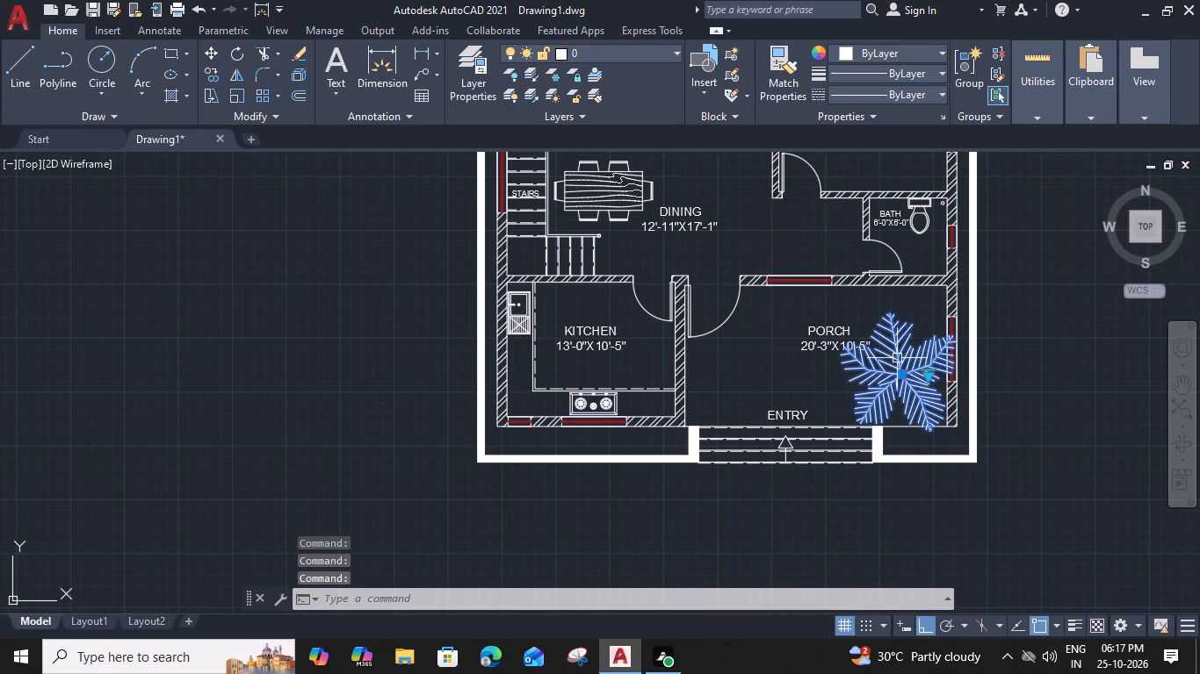
text(SC)
key(space)
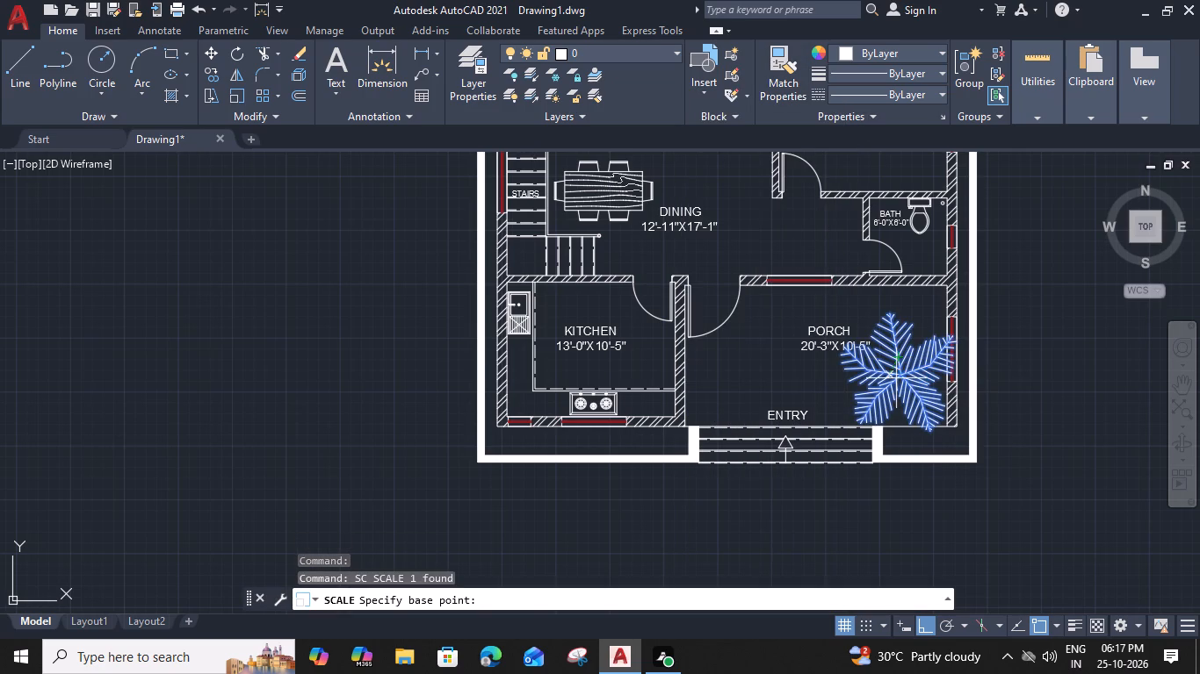
click(905, 373)
scroll(920, 380, up, 2)
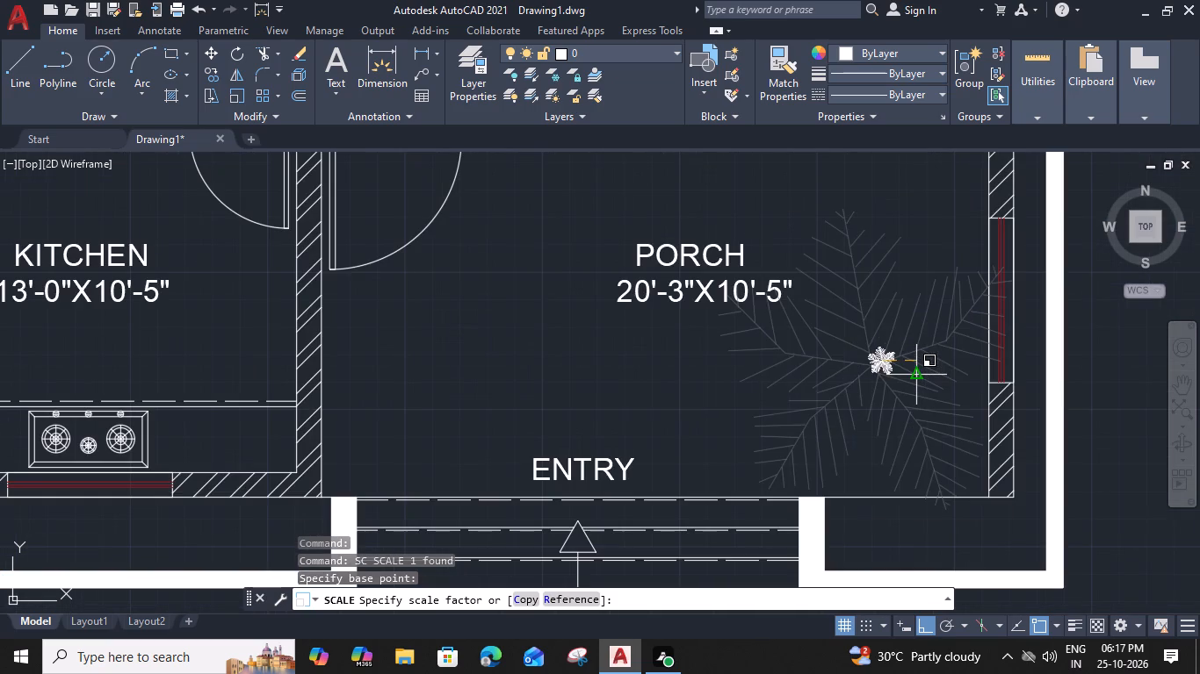
click(963, 361)
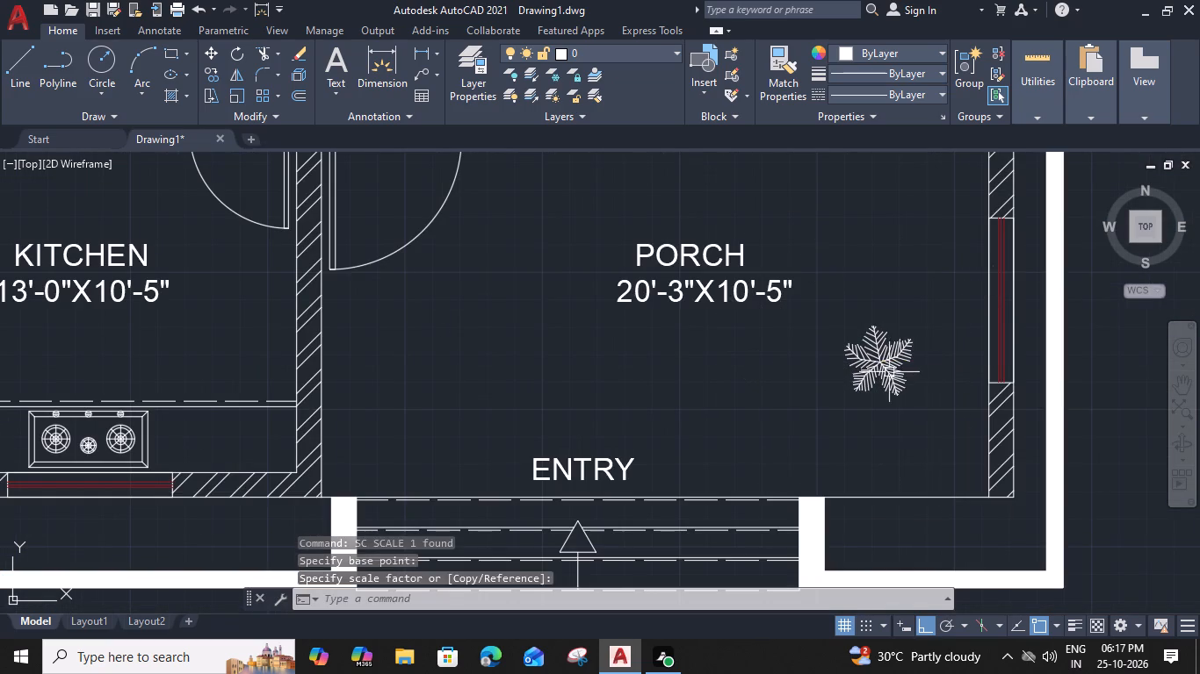
Move the small tree straight down about 5'-2.6" into the strip between the porch edge and the outer wall, beside the entry steps.
click(887, 369)
key(m)
key(space)
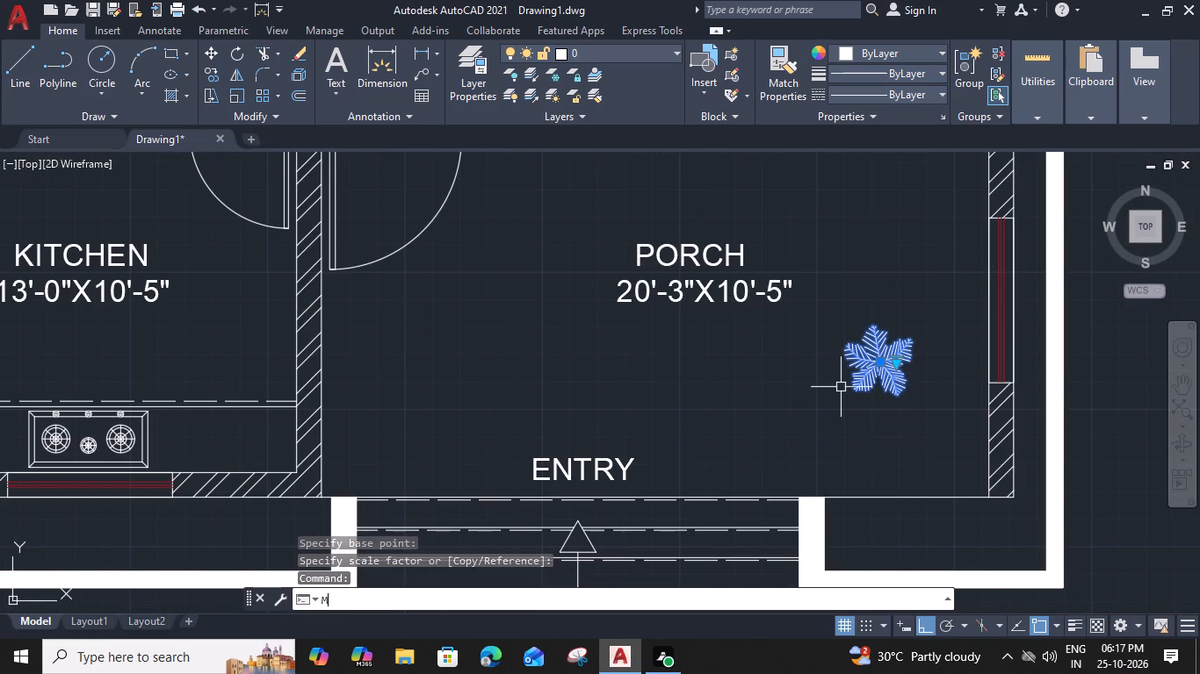
click(898, 398)
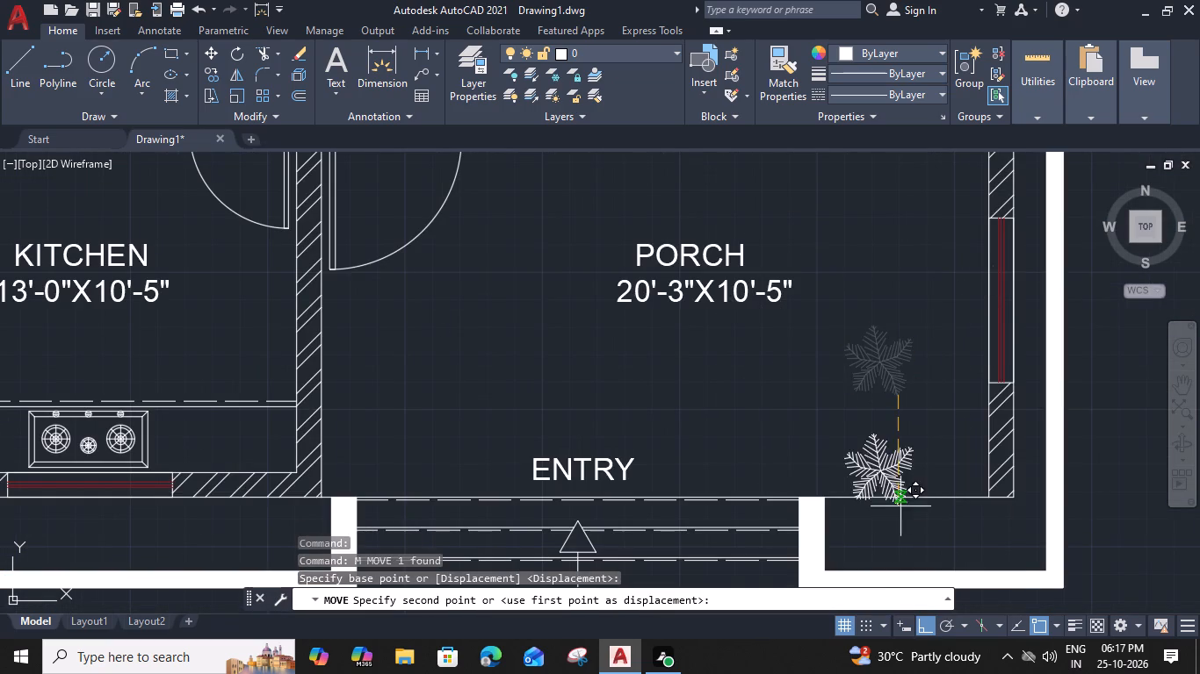
scroll(898, 570, up, 3)
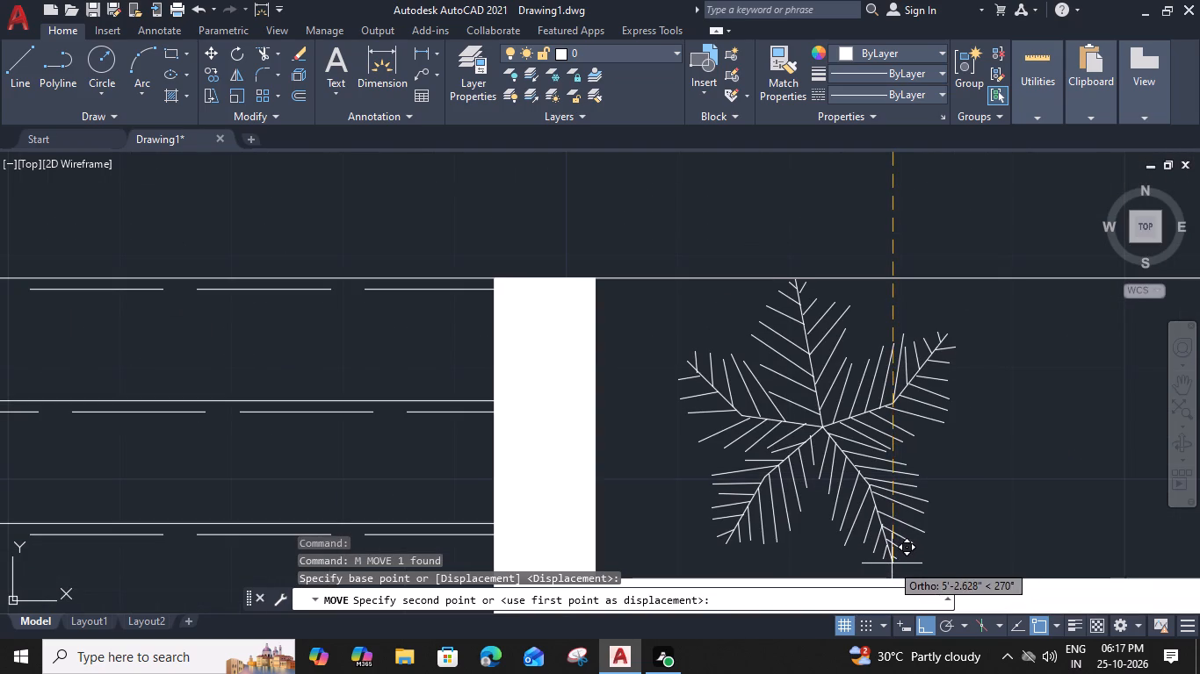
click(892, 563)
Start copying the tree and place two copies in a row along the strip on the porch side of the steps.
click(835, 424)
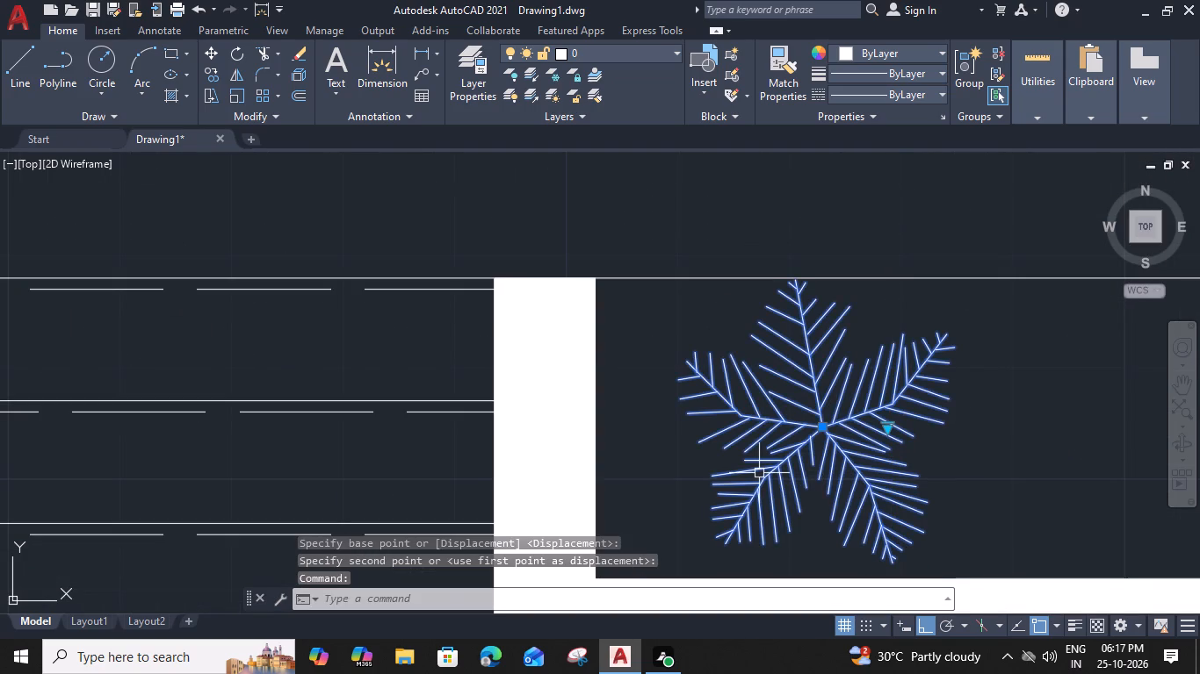
text(CO)
key(space)
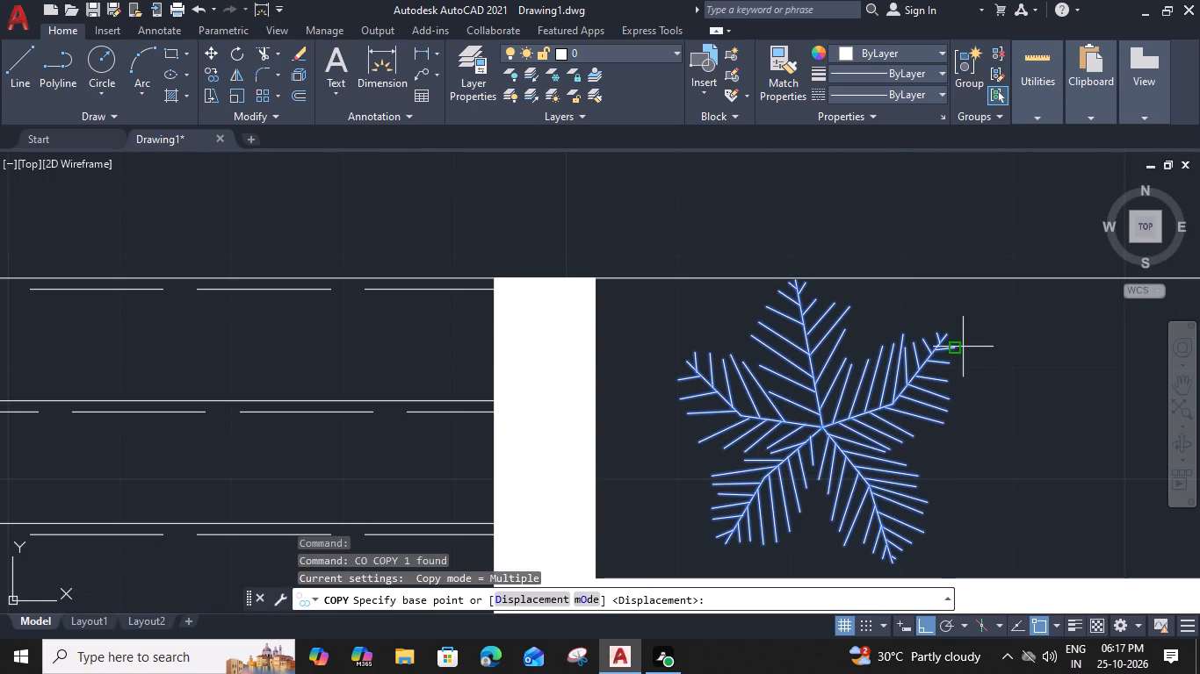
click(952, 333)
scroll(952, 333, down, 2)
middle_drag(1010, 339, 796, 349)
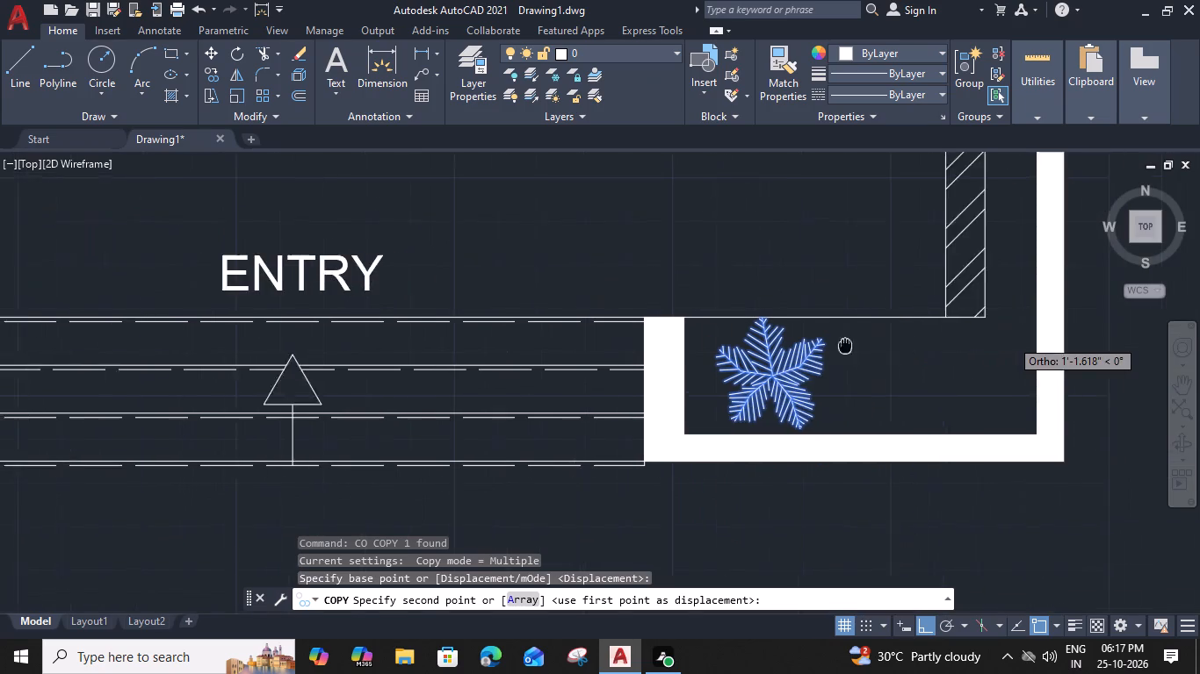
middle_drag(796, 349, 781, 352)
click(823, 354)
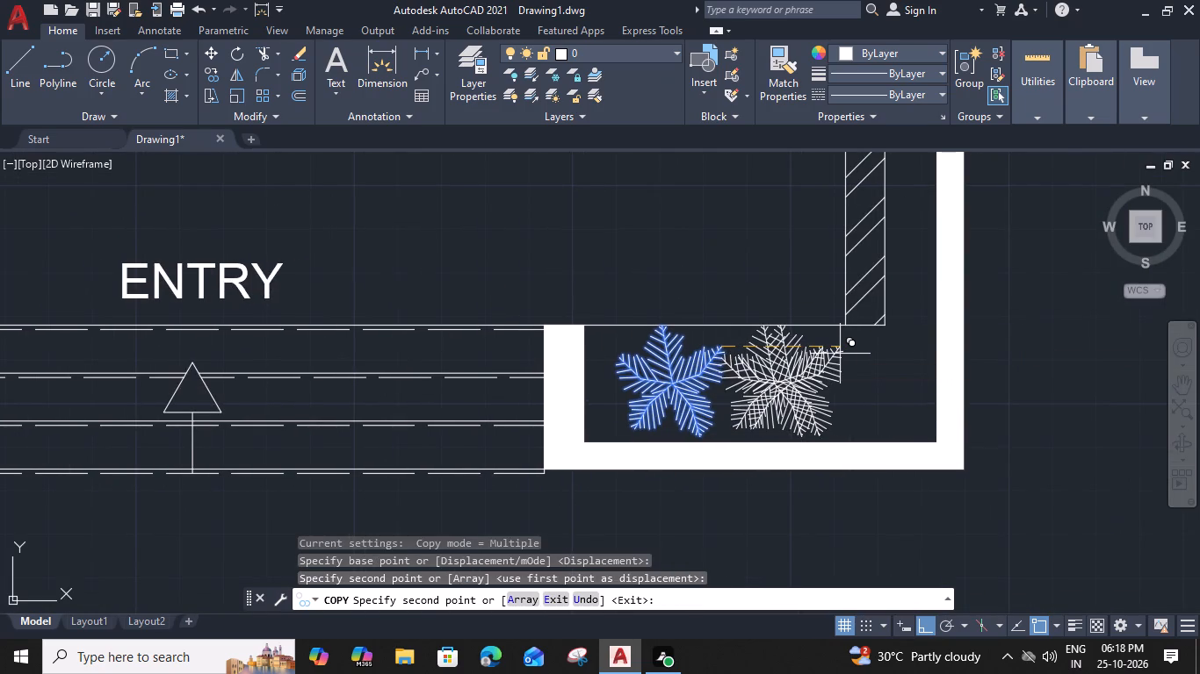
click(929, 350)
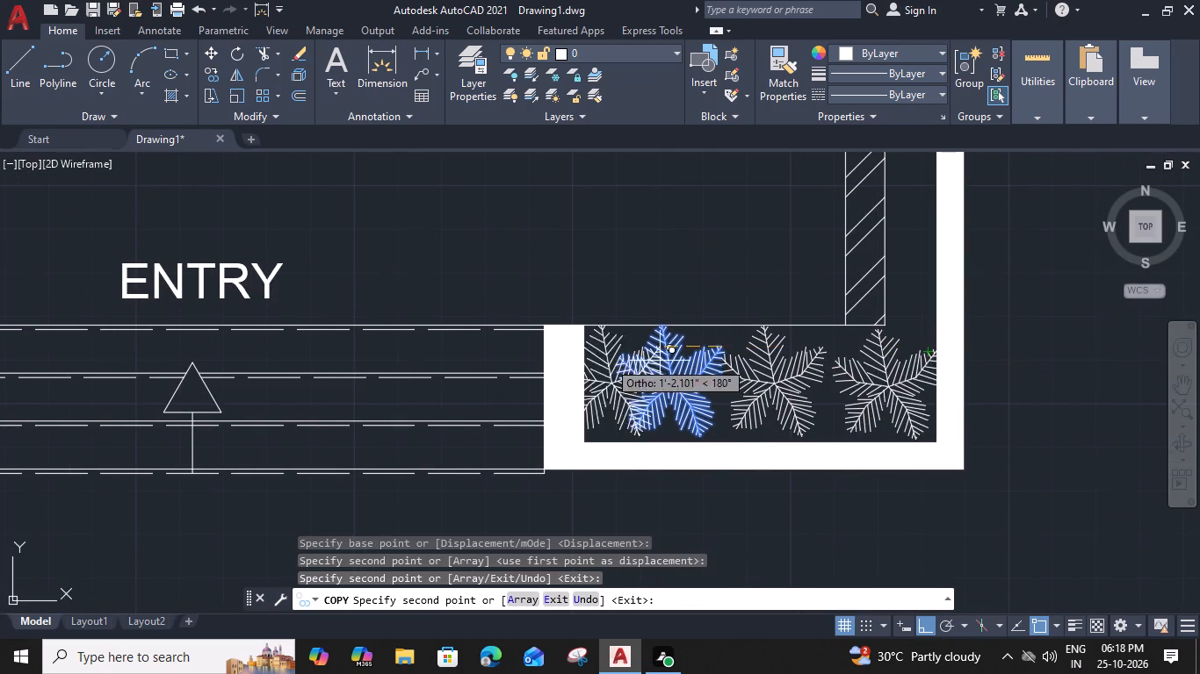
Continue copying the tree into a spaced row of six along the strip below the kitchen wall, and finish the copy.
middle_drag(489, 360, 1198, 330)
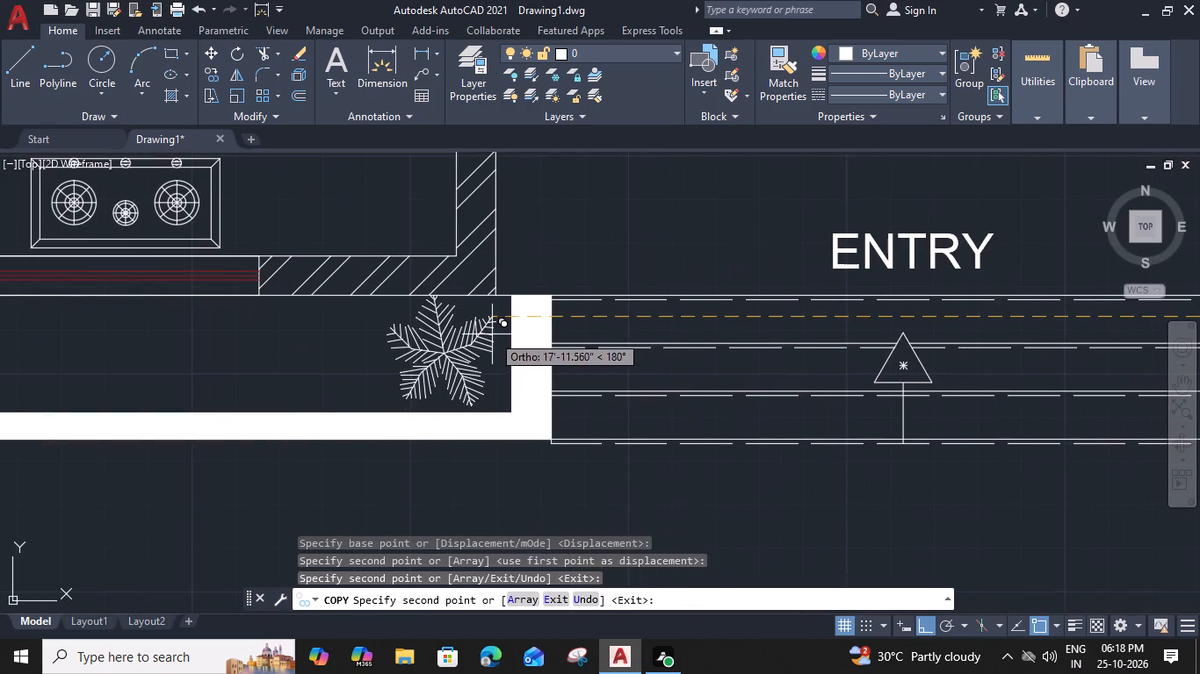
click(492, 334)
middle_drag(394, 334, 649, 345)
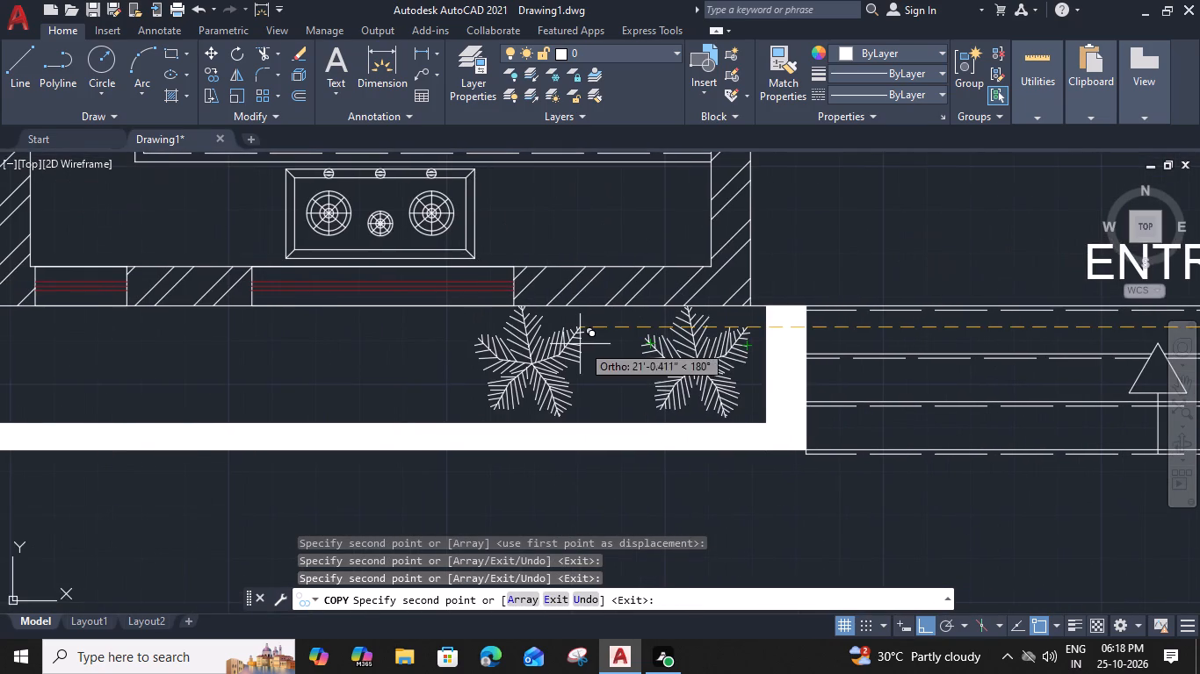
click(617, 341)
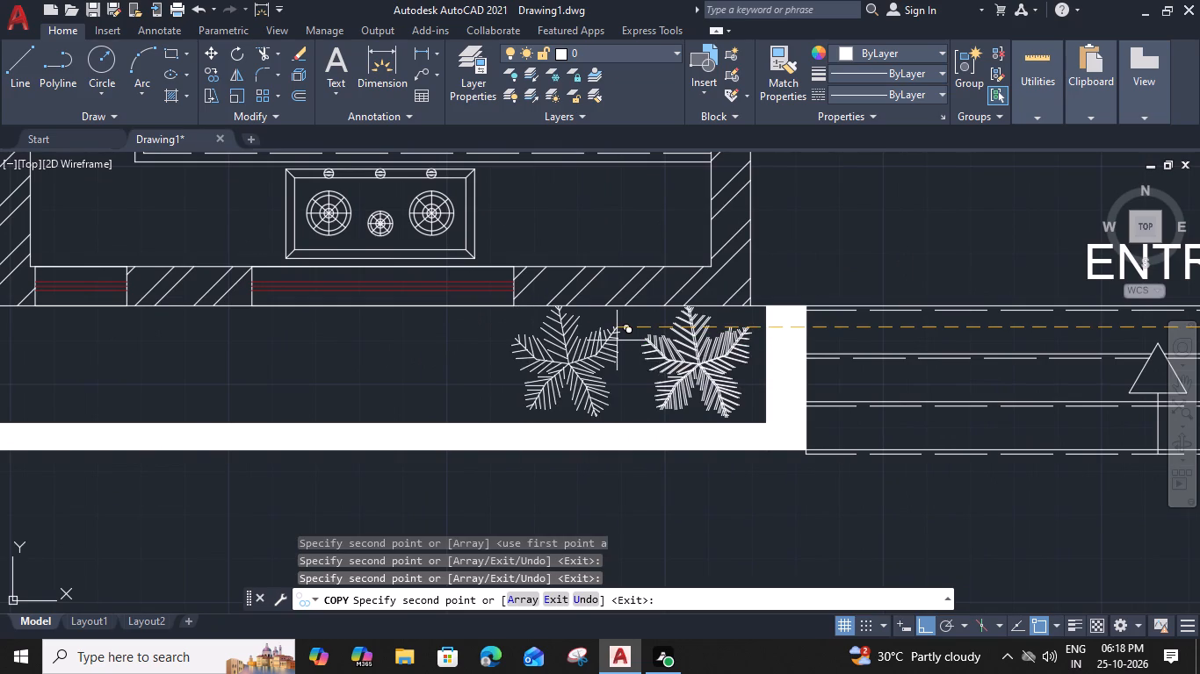
click(610, 337)
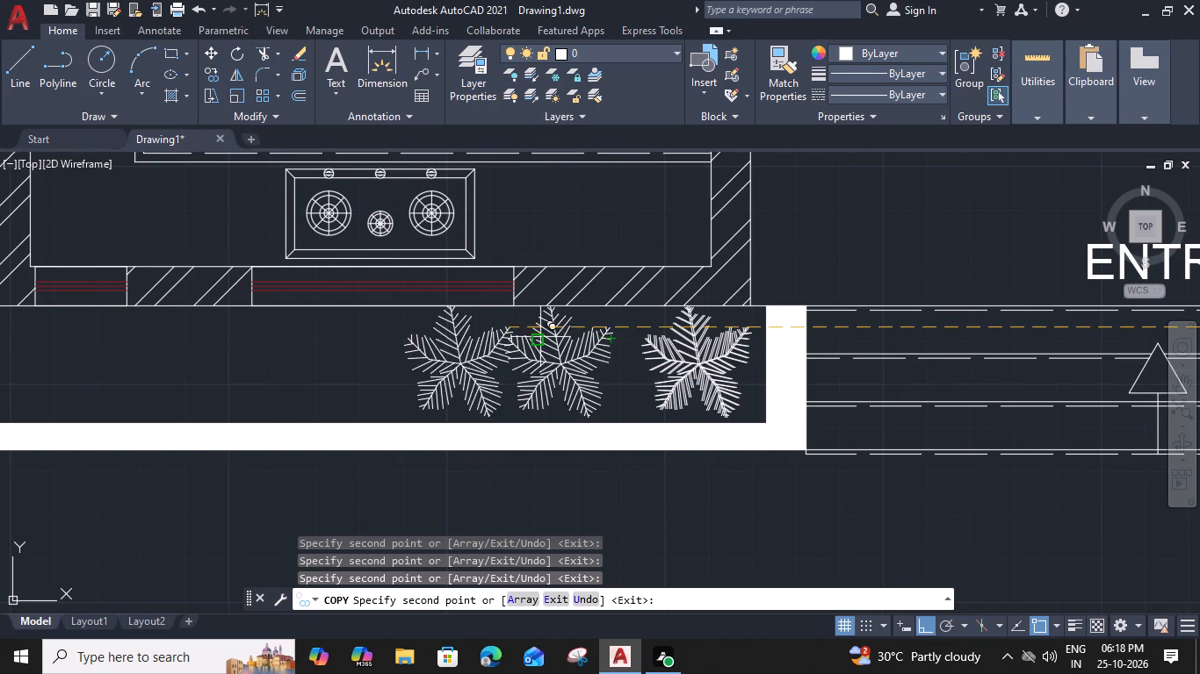
middle_drag(486, 335, 693, 342)
click(688, 344)
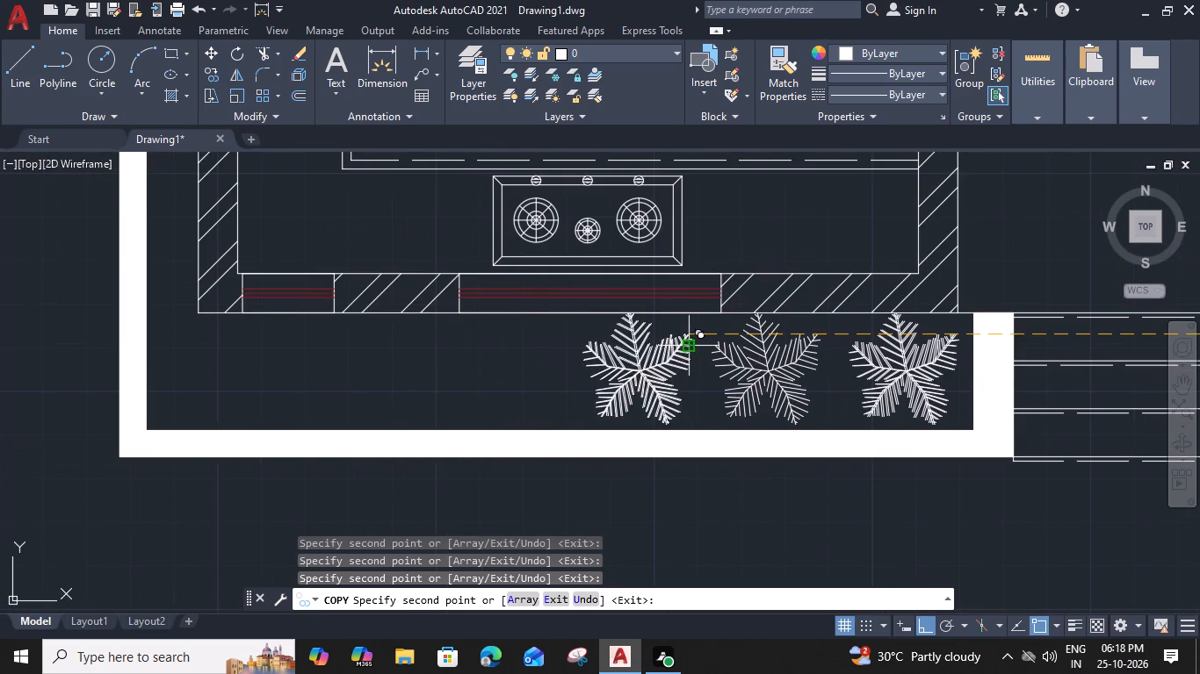
middle_drag(590, 339, 811, 335)
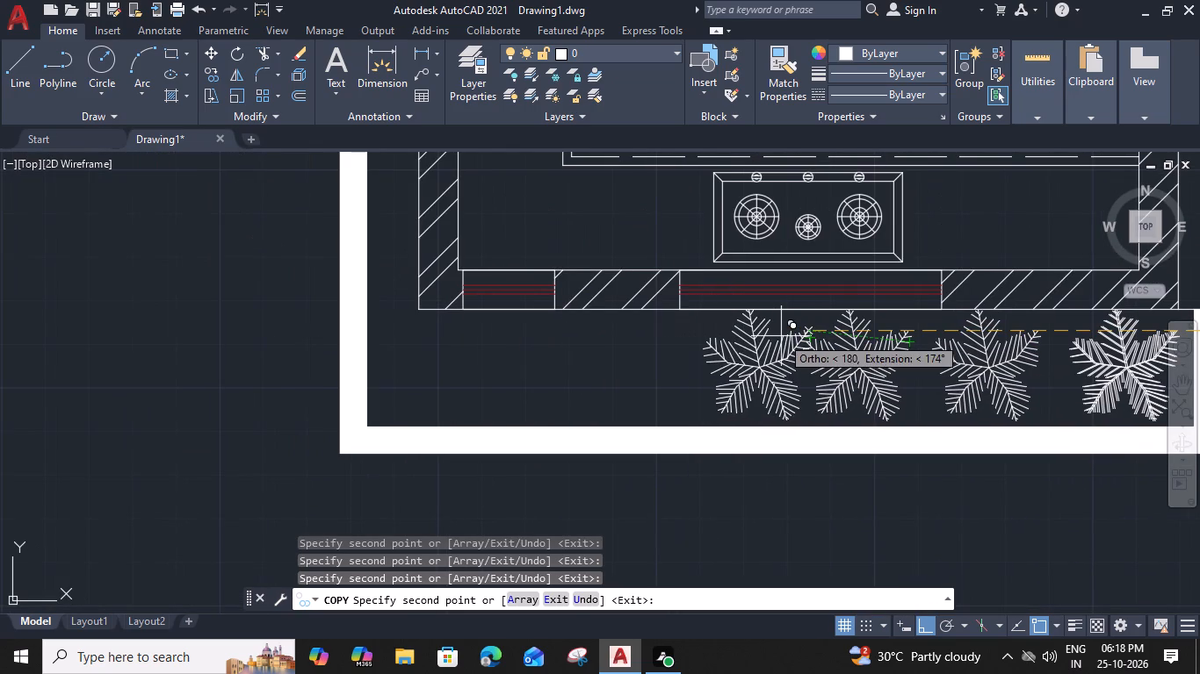
click(766, 337)
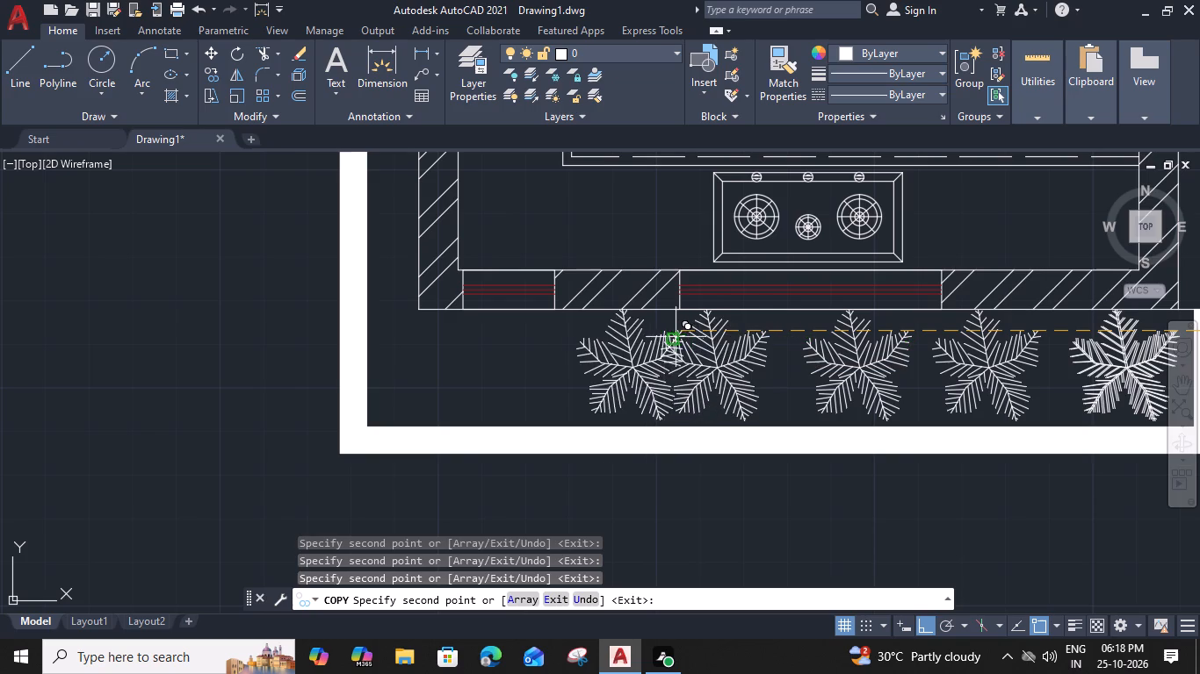
click(642, 336)
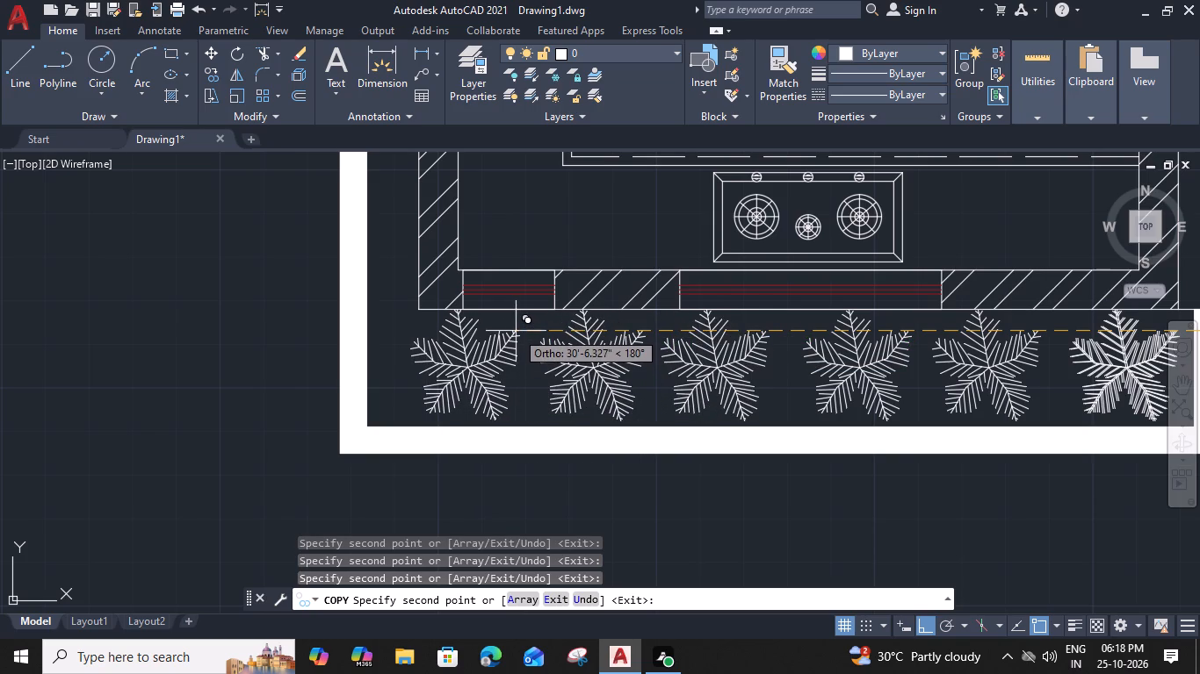
click(516, 331)
key(Escape)
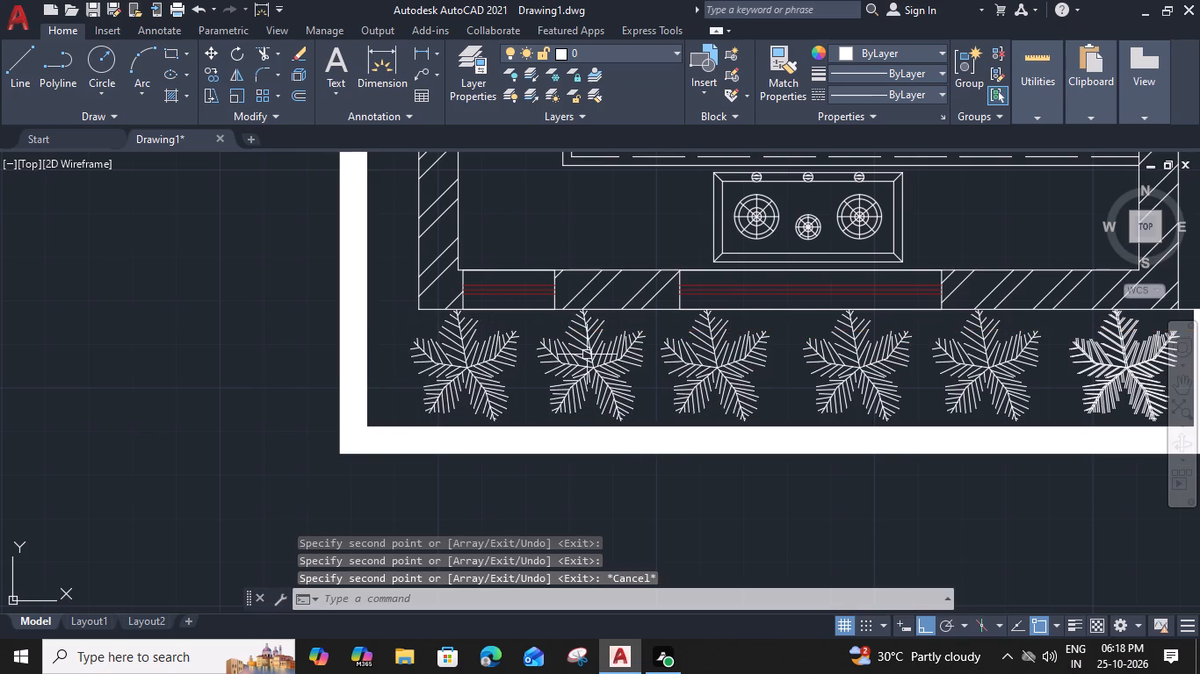
Delete the duplicate tree overlapping the one nearest the steps in the row below the kitchen.
middle_drag(864, 376, 534, 372)
click(758, 348)
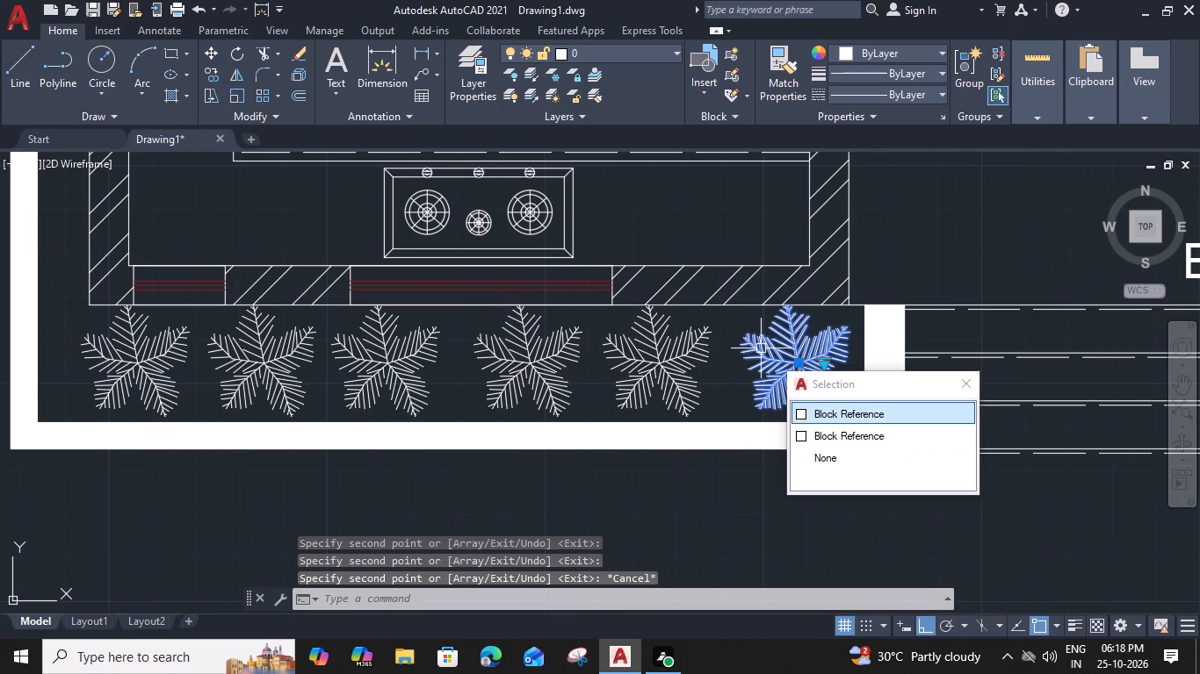
click(877, 414)
key(Delete)
Insert the Table - Rectangular Woodgrain 60 x 30 in. block from the Home - Space Planner blocks outside the plan, beside the living room.
scroll(833, 407, down, 2)
middle_drag(900, 442, 683, 439)
scroll(690, 439, down, 2)
middle_drag(762, 408, 750, 494)
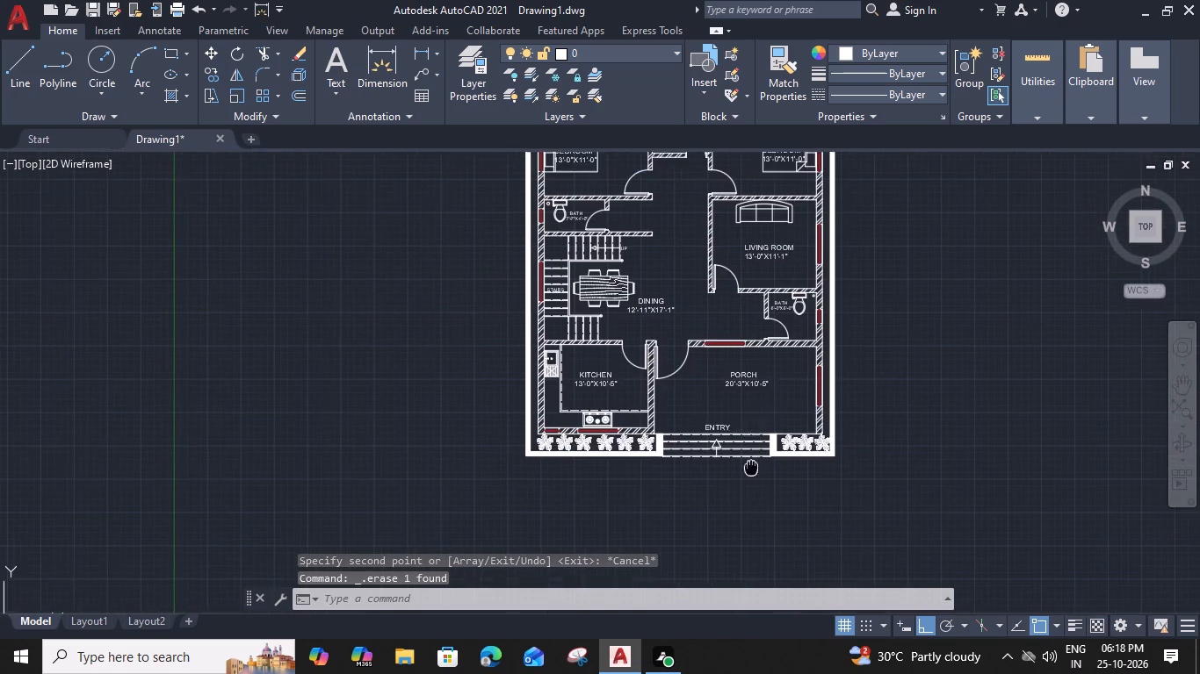
middle_drag(750, 494, 758, 481)
middle_drag(740, 437, 749, 473)
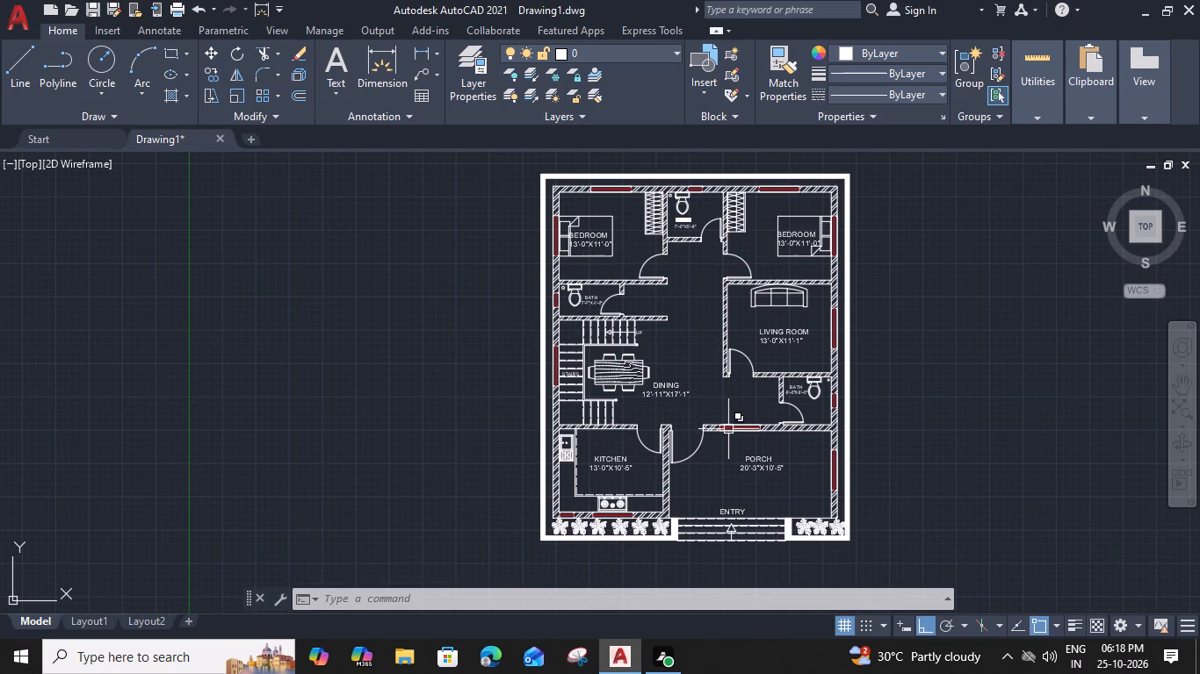
key(ctrl+2)
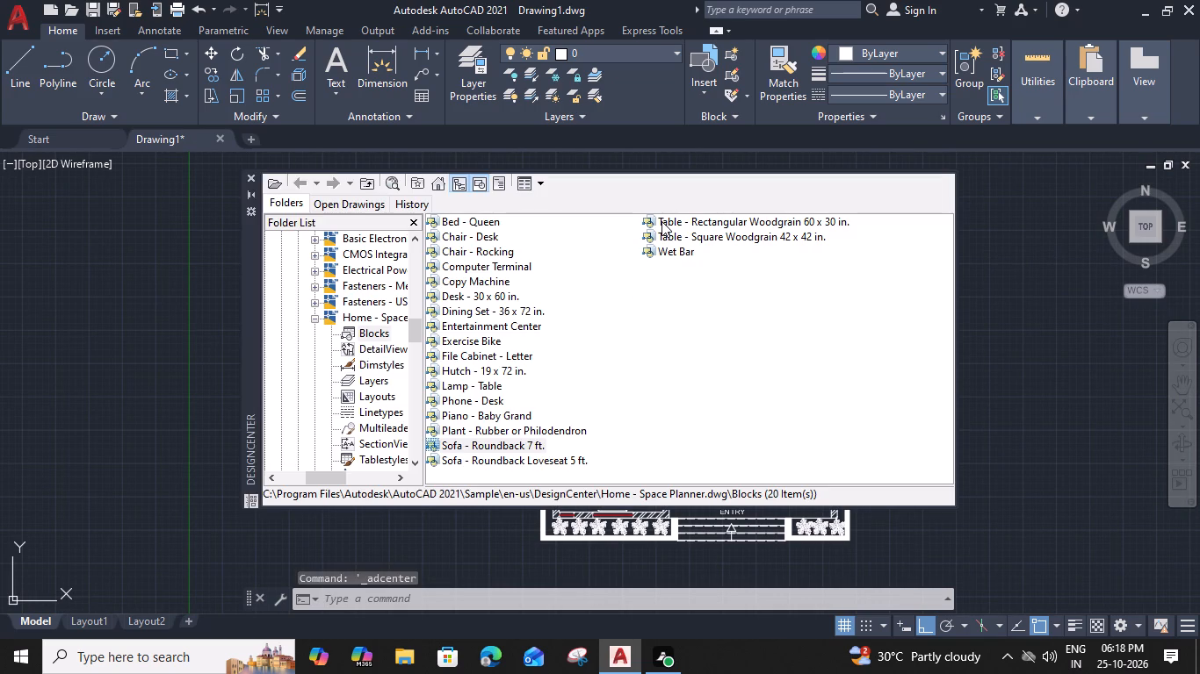
click(661, 221)
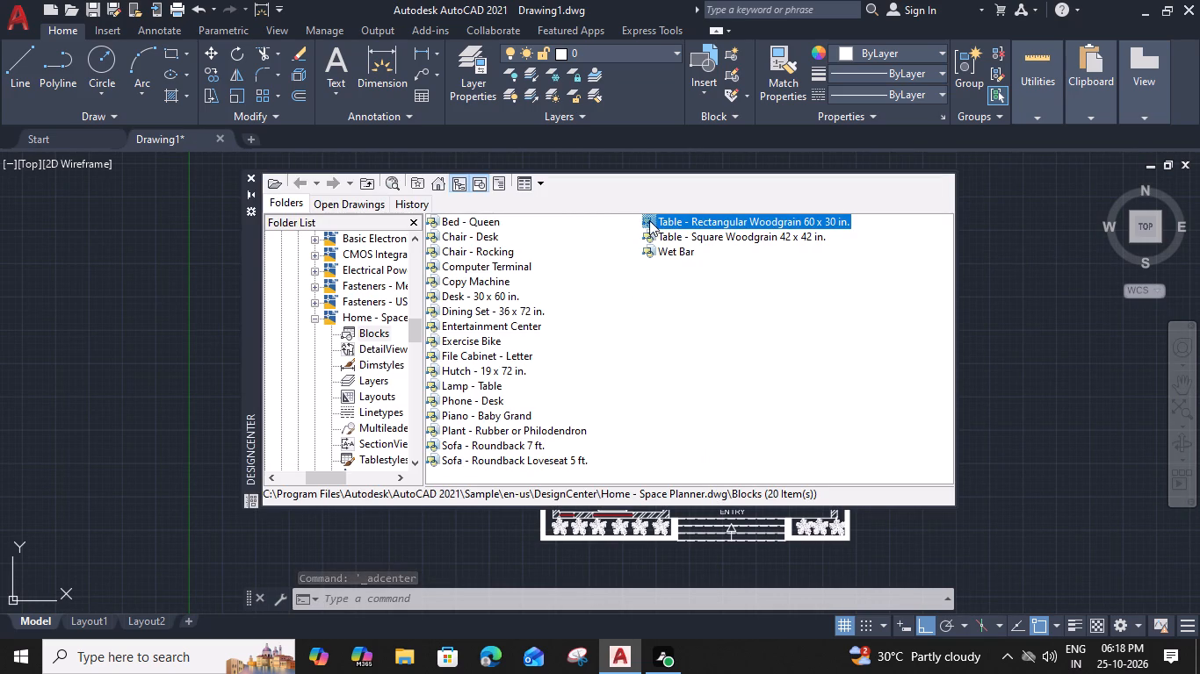
drag(649, 220, 983, 354)
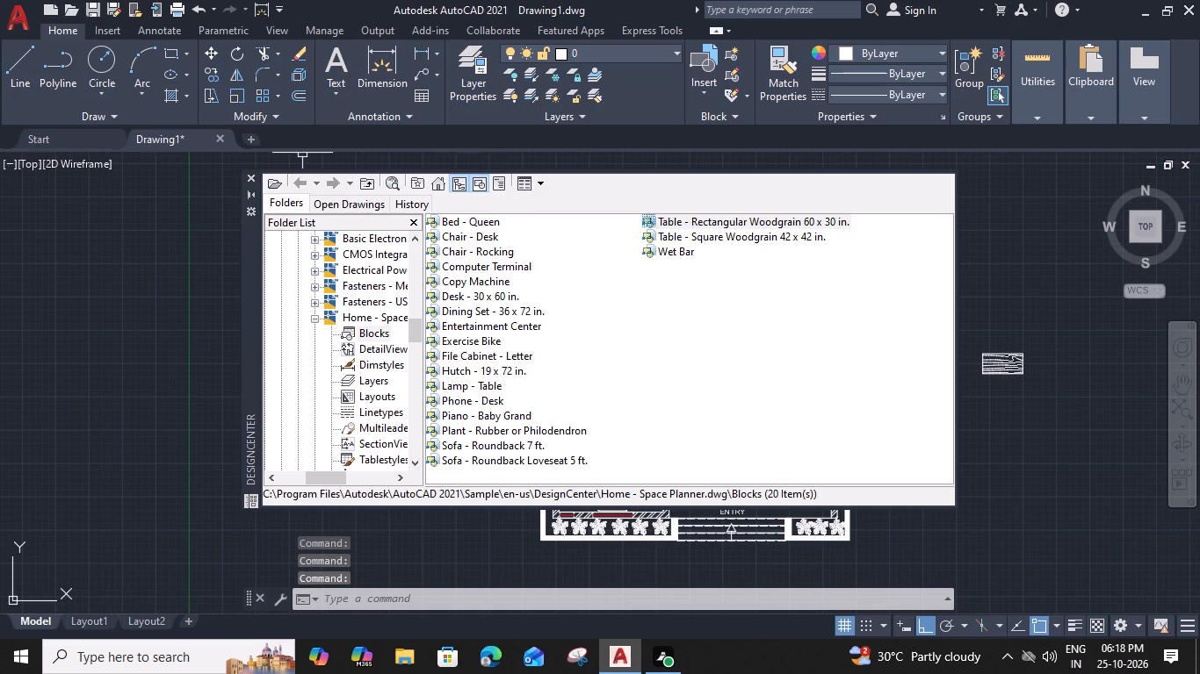
click(253, 178)
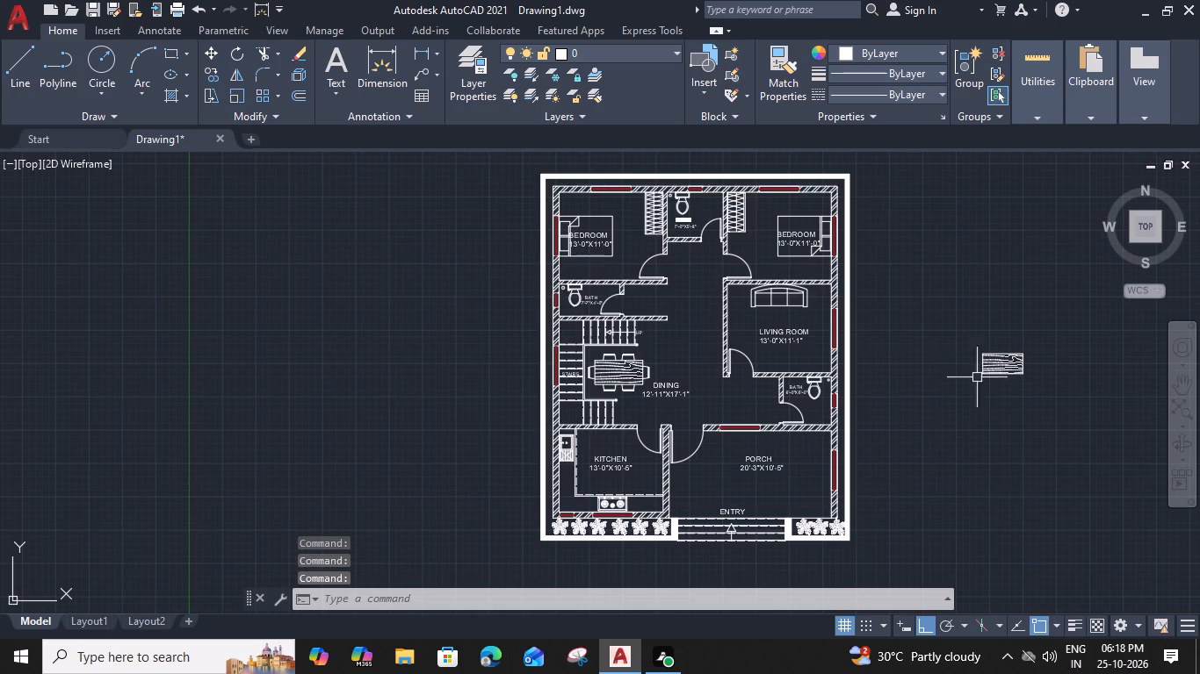
Move the woodgrain table from outside the plan into the living room, directly below the sofa.
click(986, 371)
text(M)
key(space)
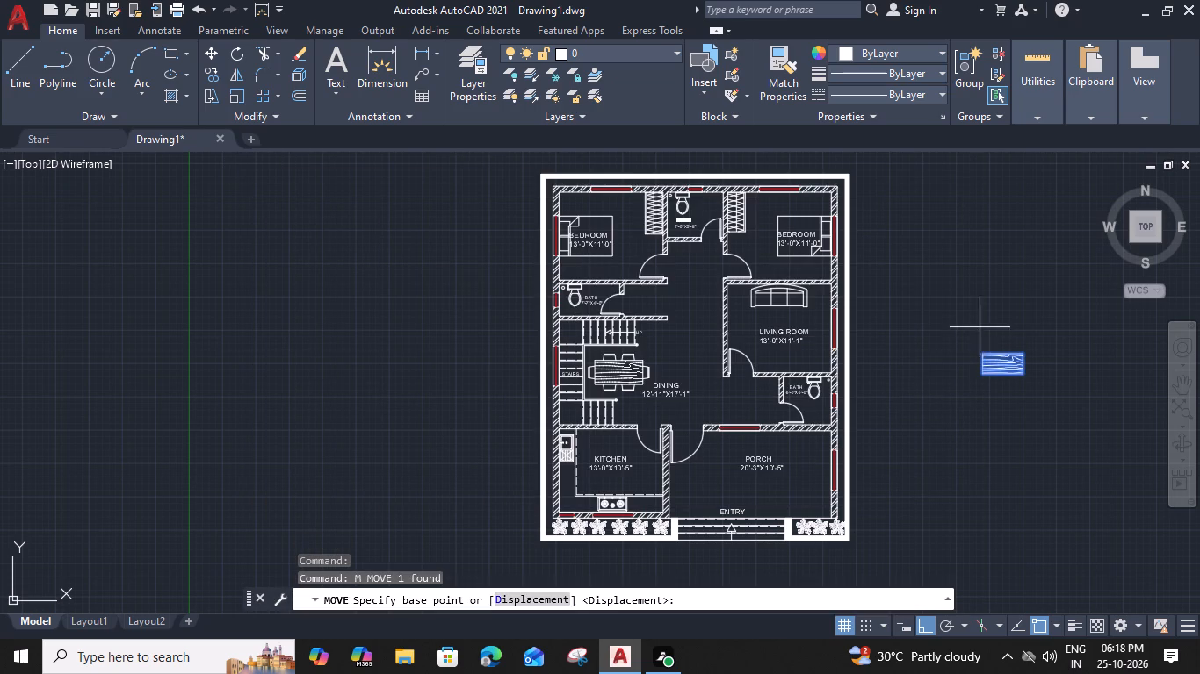
click(981, 352)
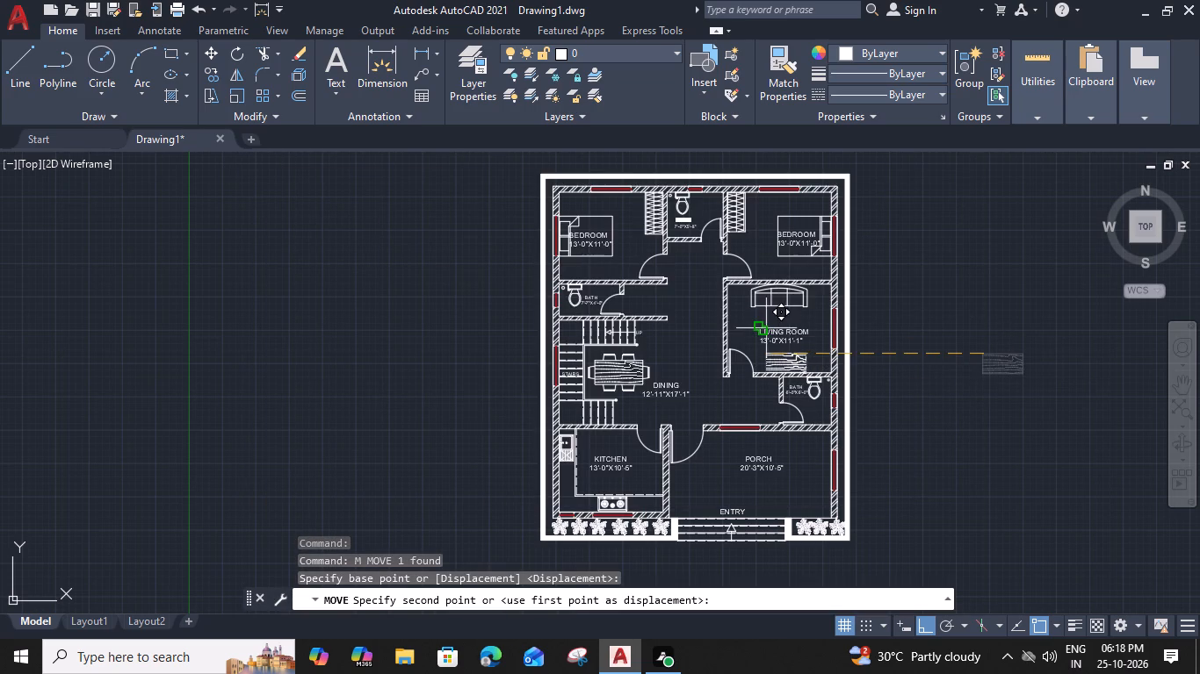
click(755, 315)
scroll(791, 335, up, 2)
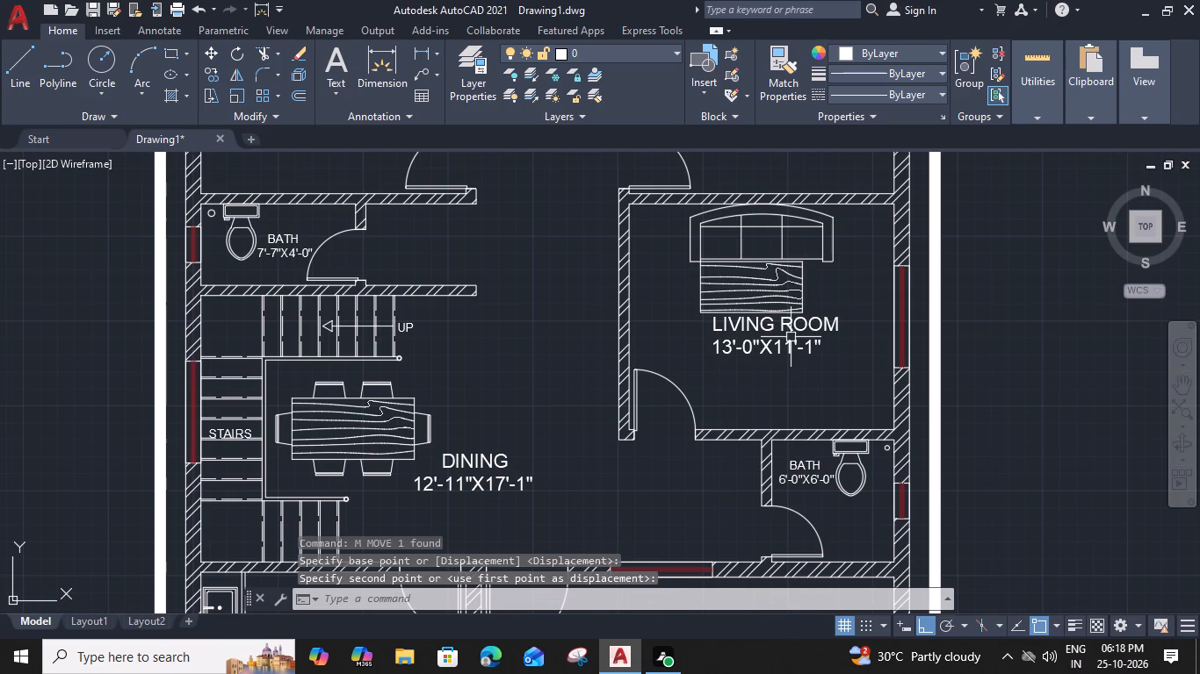
Move the living room label straight down, clear of the table and toward the bath wall.
click(791, 337)
text(M)
key(space)
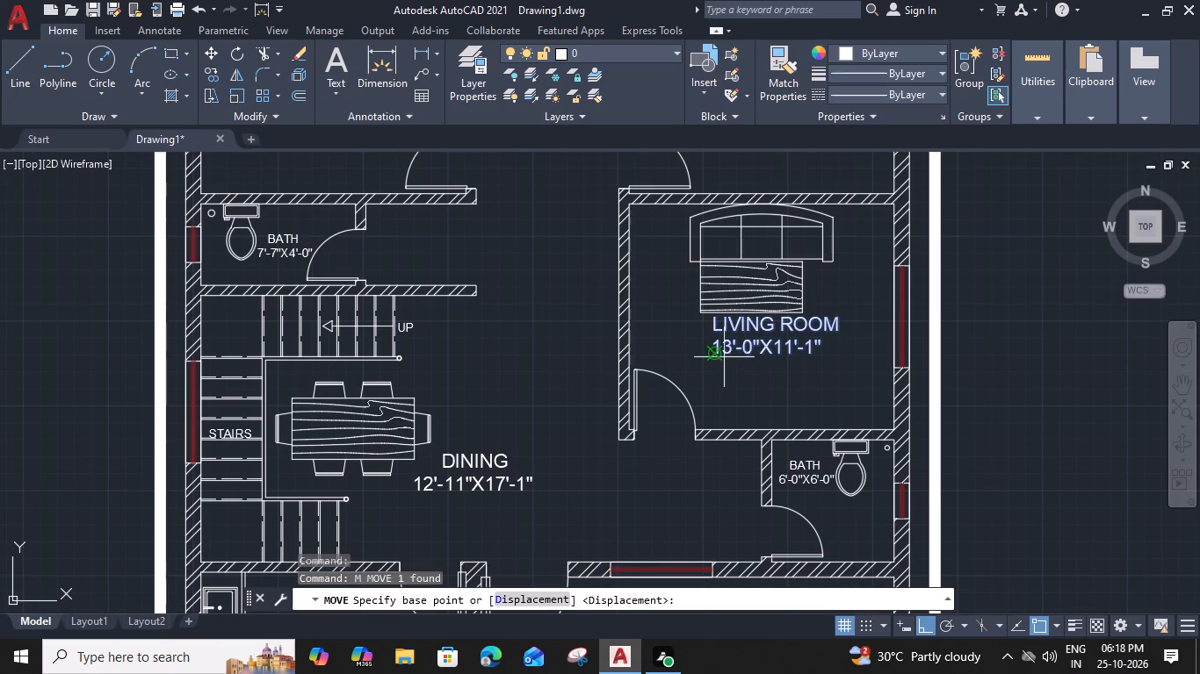
click(721, 356)
click(725, 412)
Shift the woodgrain table sideways to centre it on the sofa and down to leave a gap in front of it.
click(777, 313)
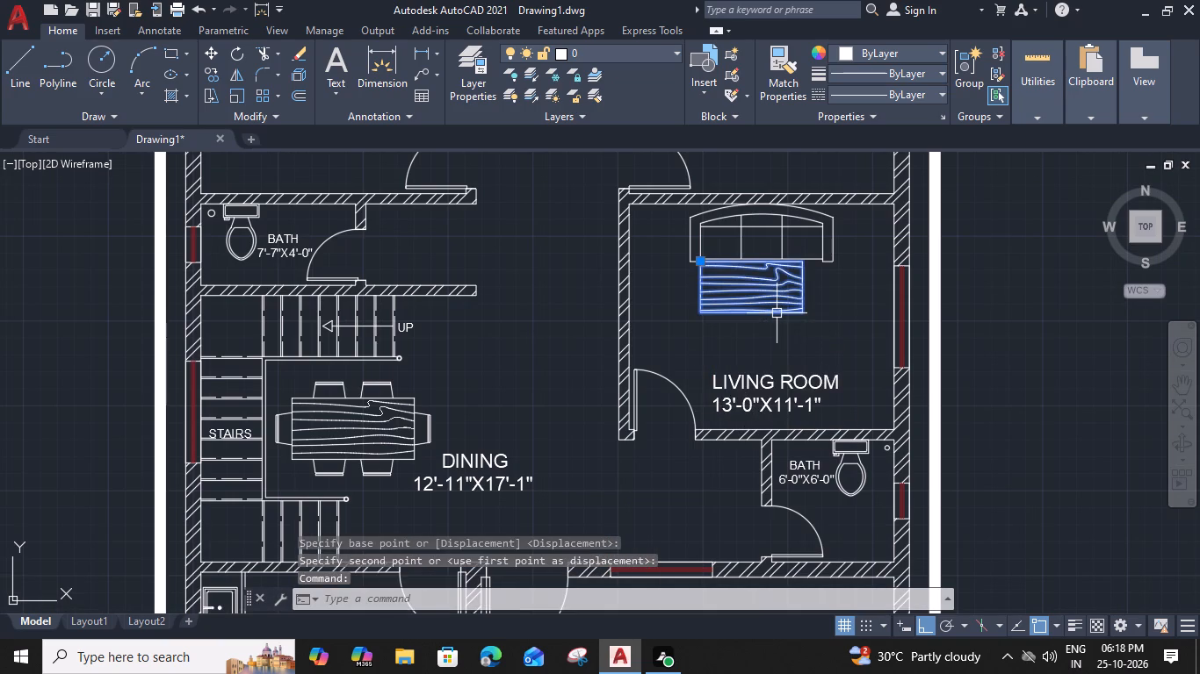
text(M)
key(space)
click(806, 319)
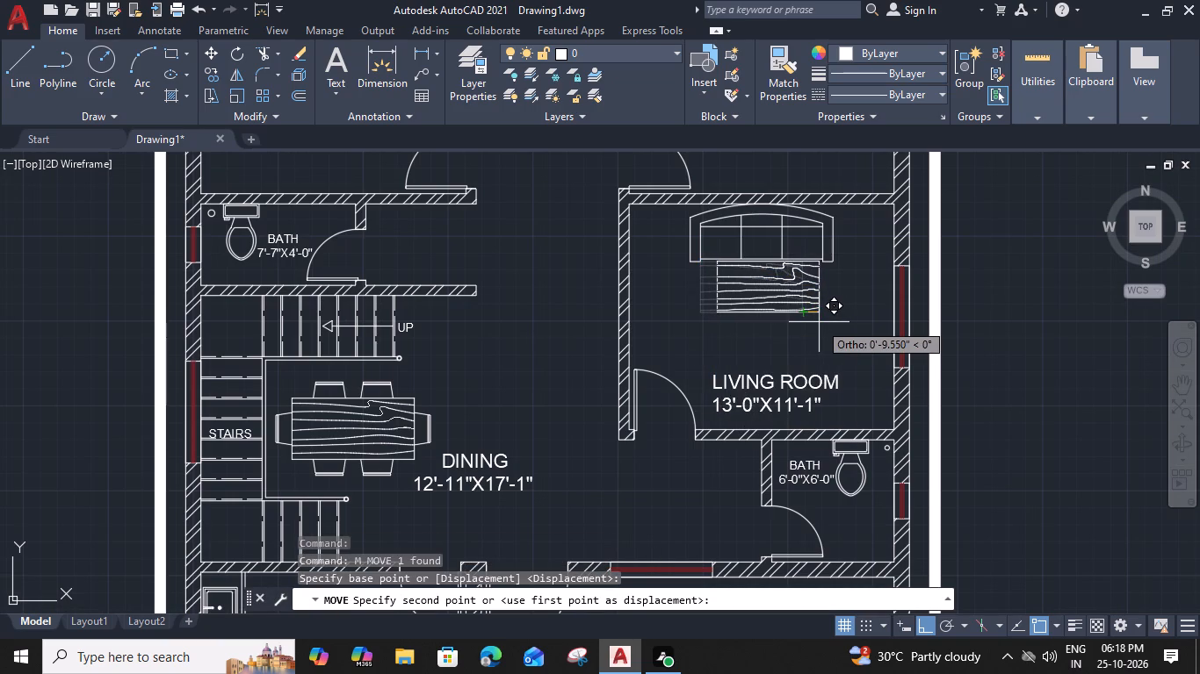
click(814, 321)
click(754, 316)
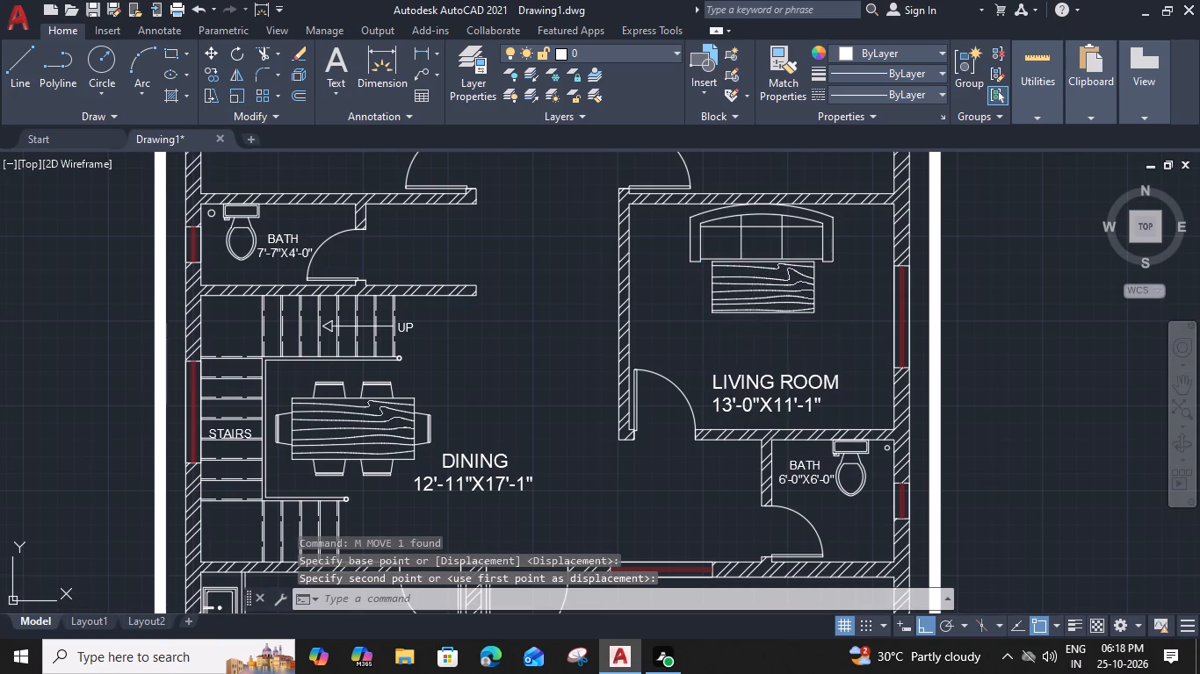
text(M)
key(space)
scroll(759, 327, up, 2)
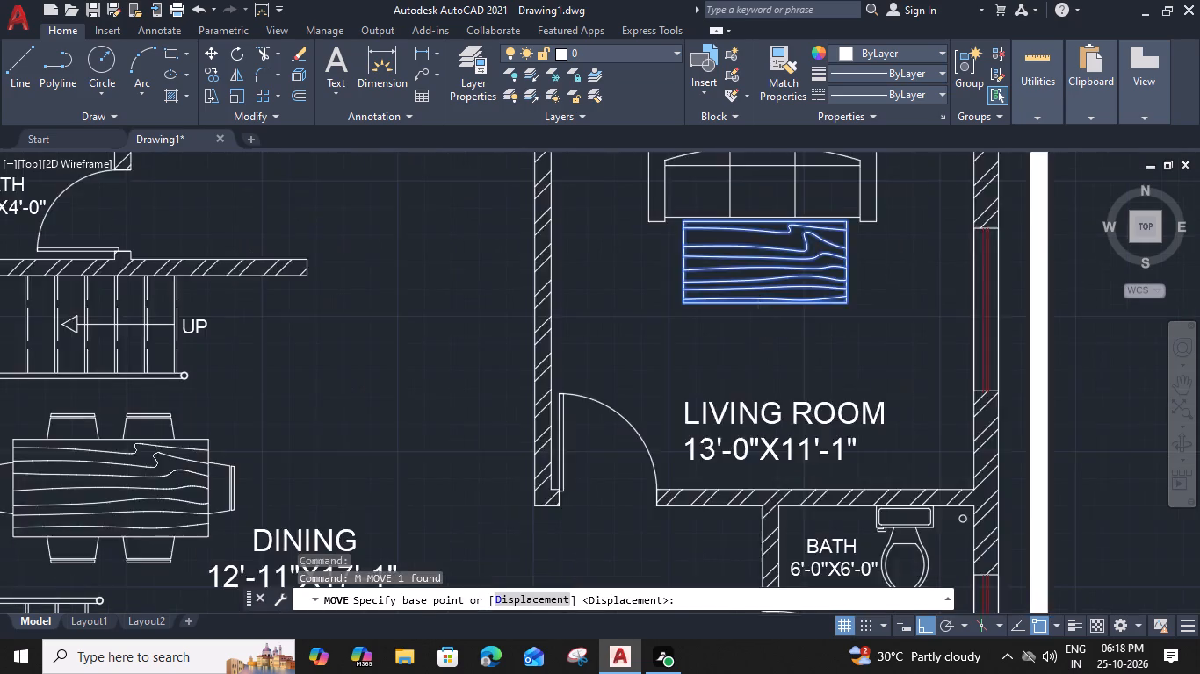
click(769, 292)
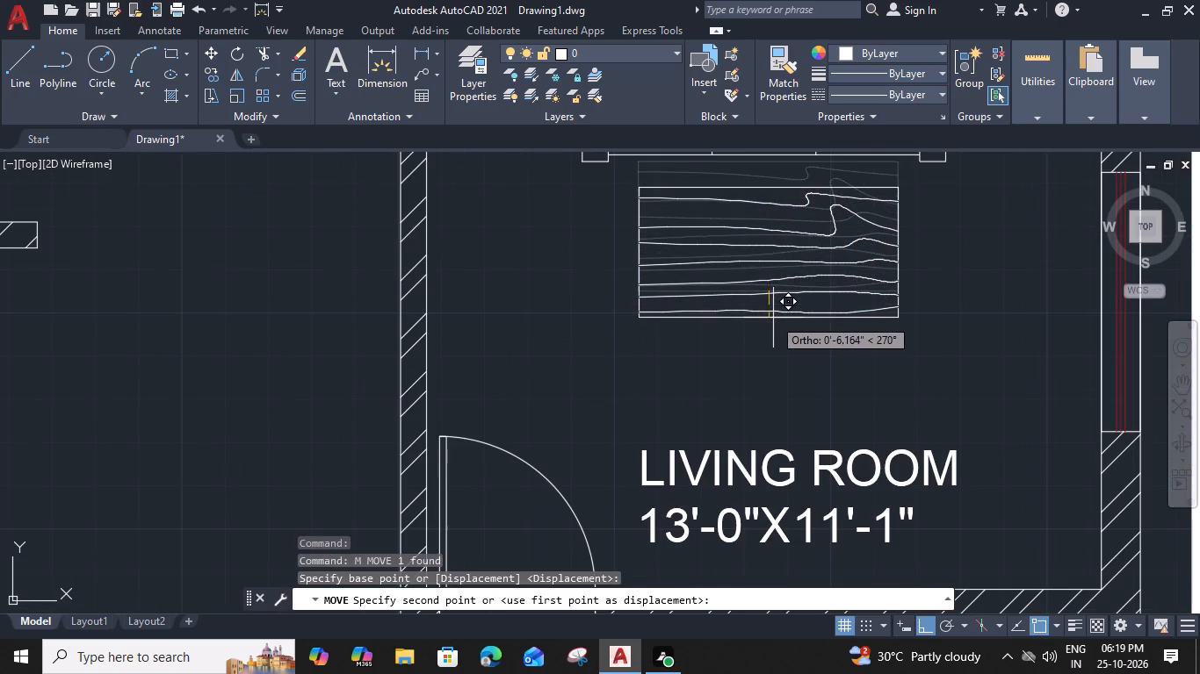
click(773, 318)
Copy the kitchen label to the empty space above the plan's upper boundary wall and finish the copy.
scroll(773, 318, down, 4)
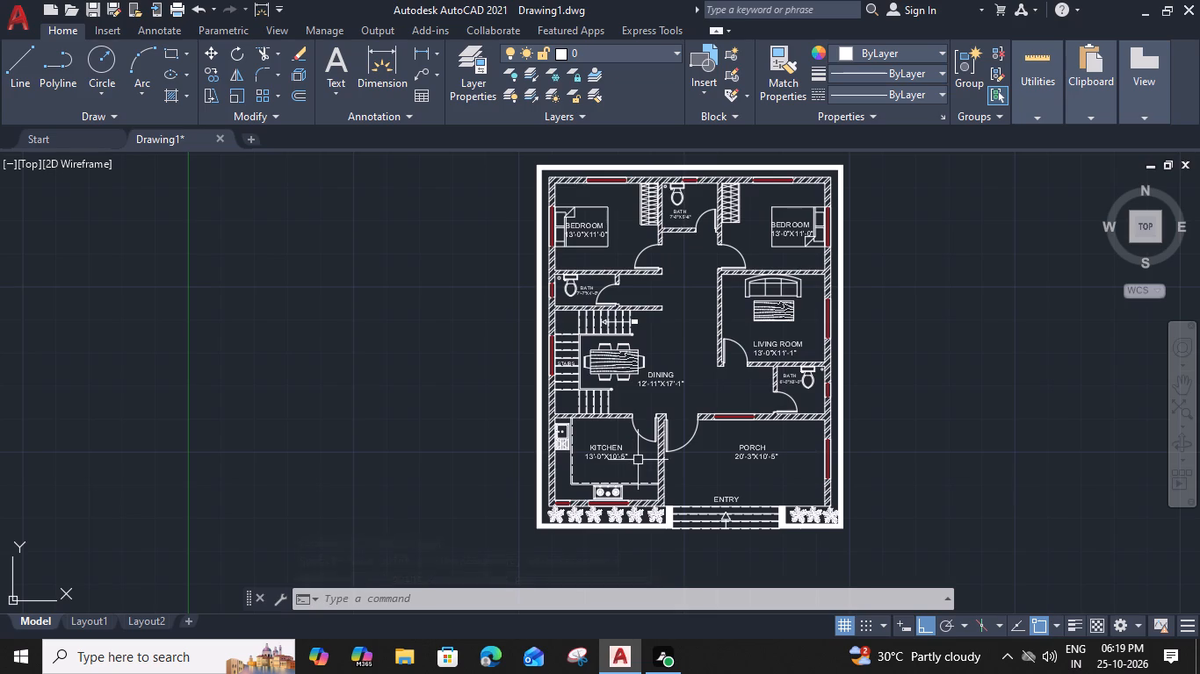
middle_drag(639, 456, 639, 326)
click(611, 322)
text(CO)
key(space)
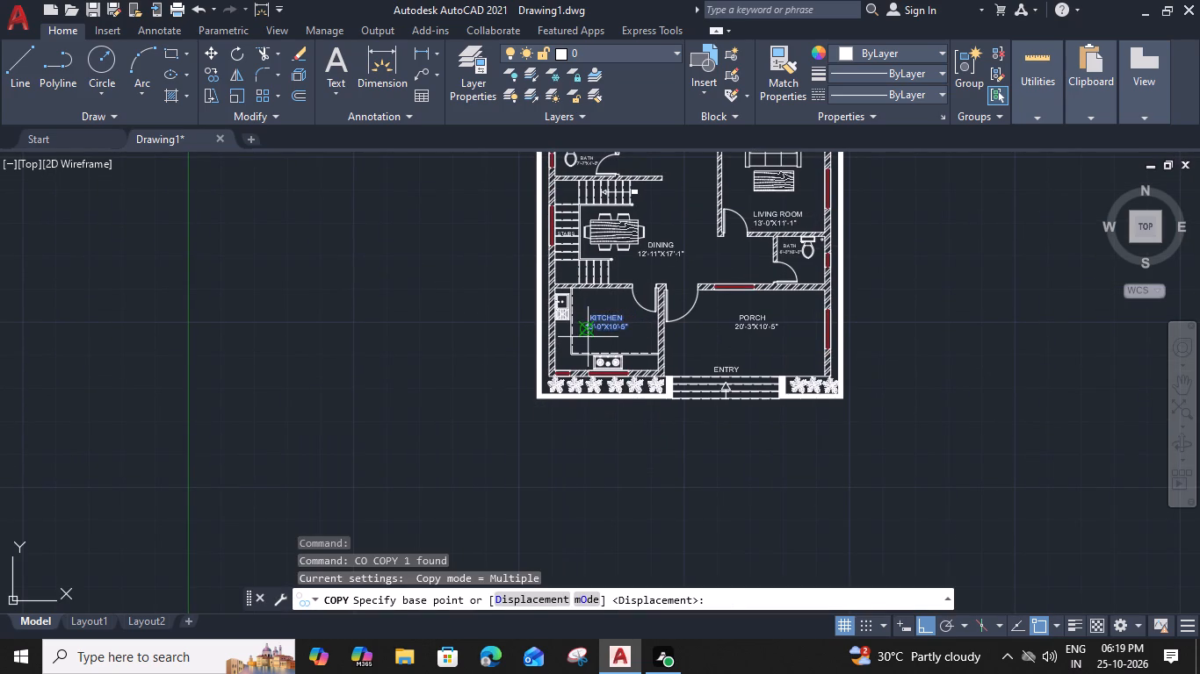
click(589, 331)
middle_drag(595, 340, 567, 578)
click(557, 259)
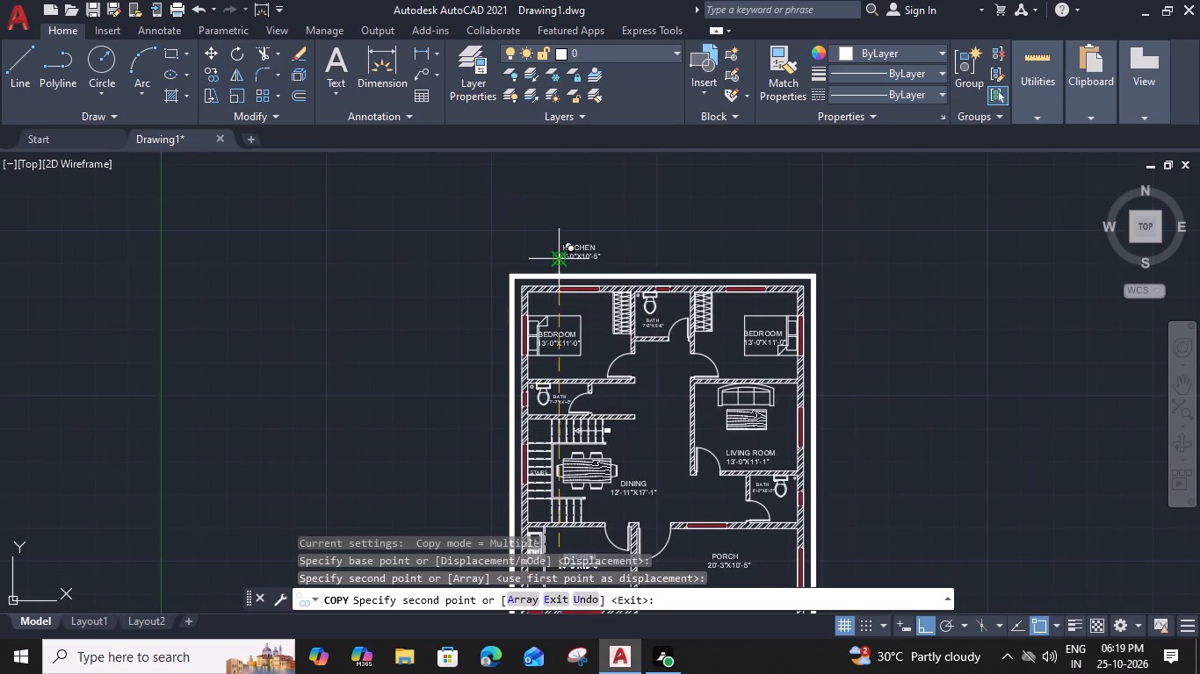
key(Escape)
Open the copied label for editing, set its text height to 2' and widen its text box.
double_click(569, 247)
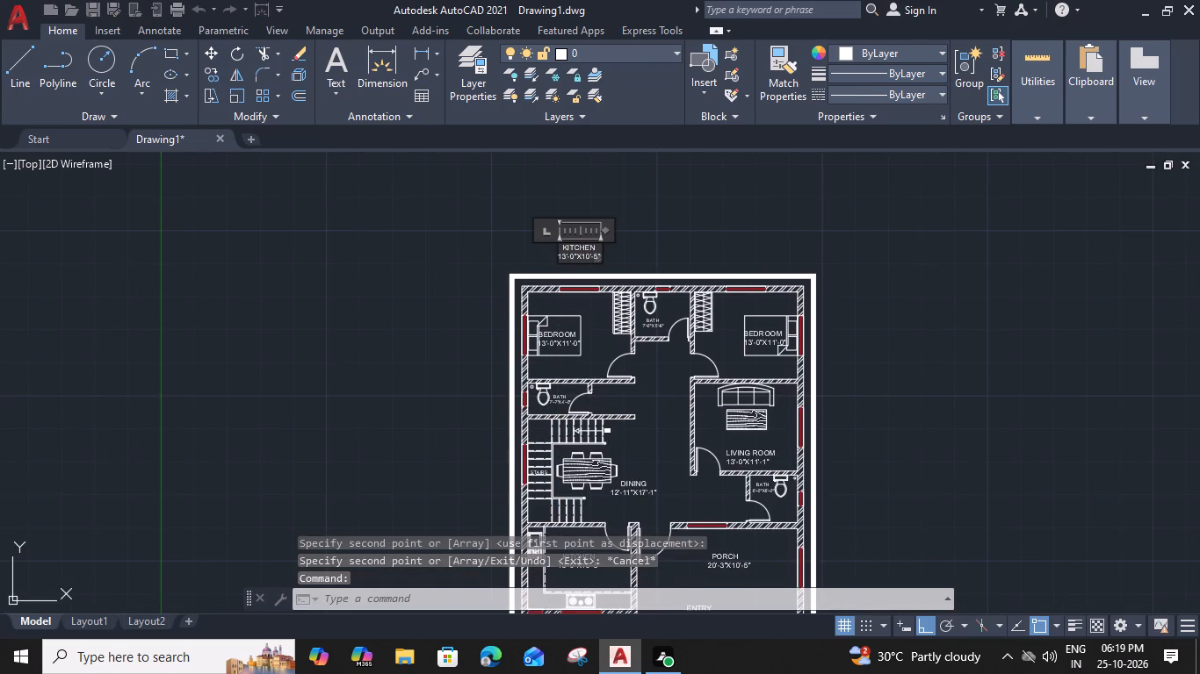
click(609, 226)
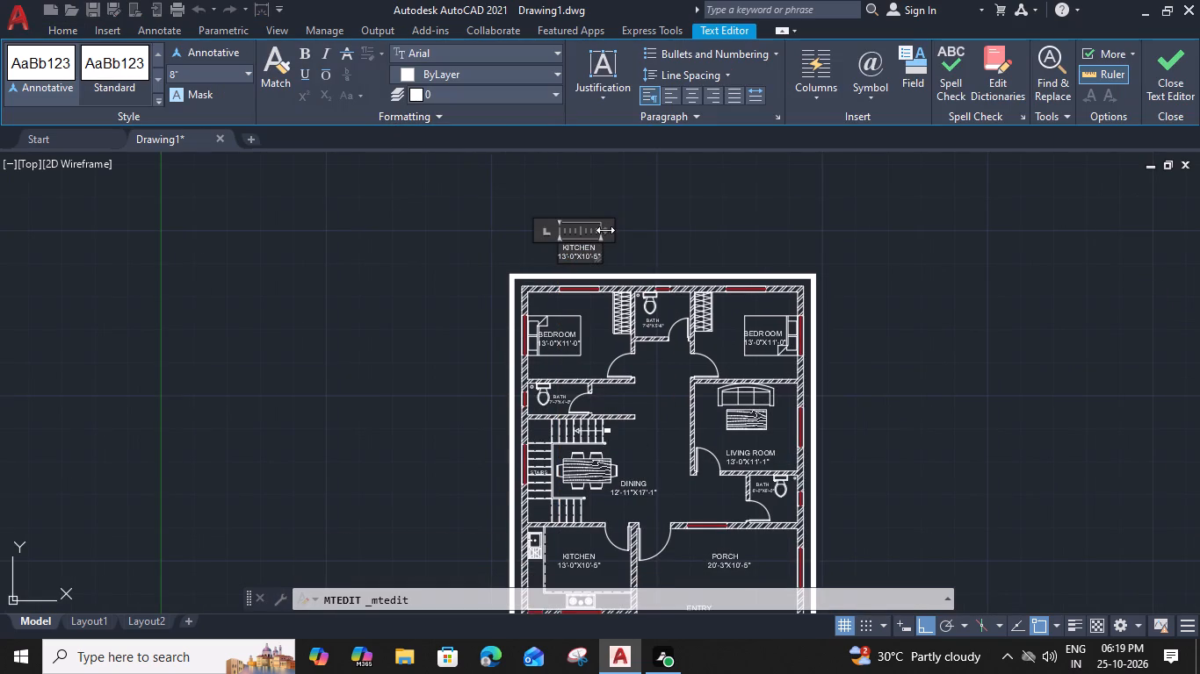
drag(605, 230, 719, 230)
drag(621, 255, 509, 219)
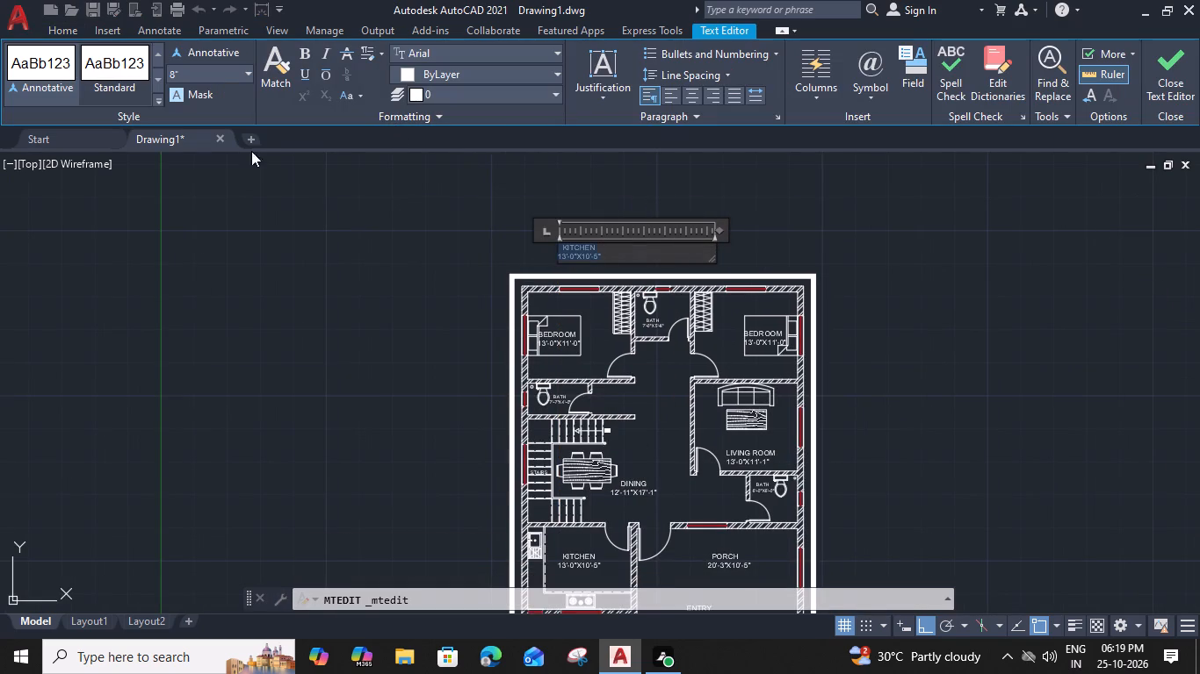
click(206, 77)
text(2')
key(space)
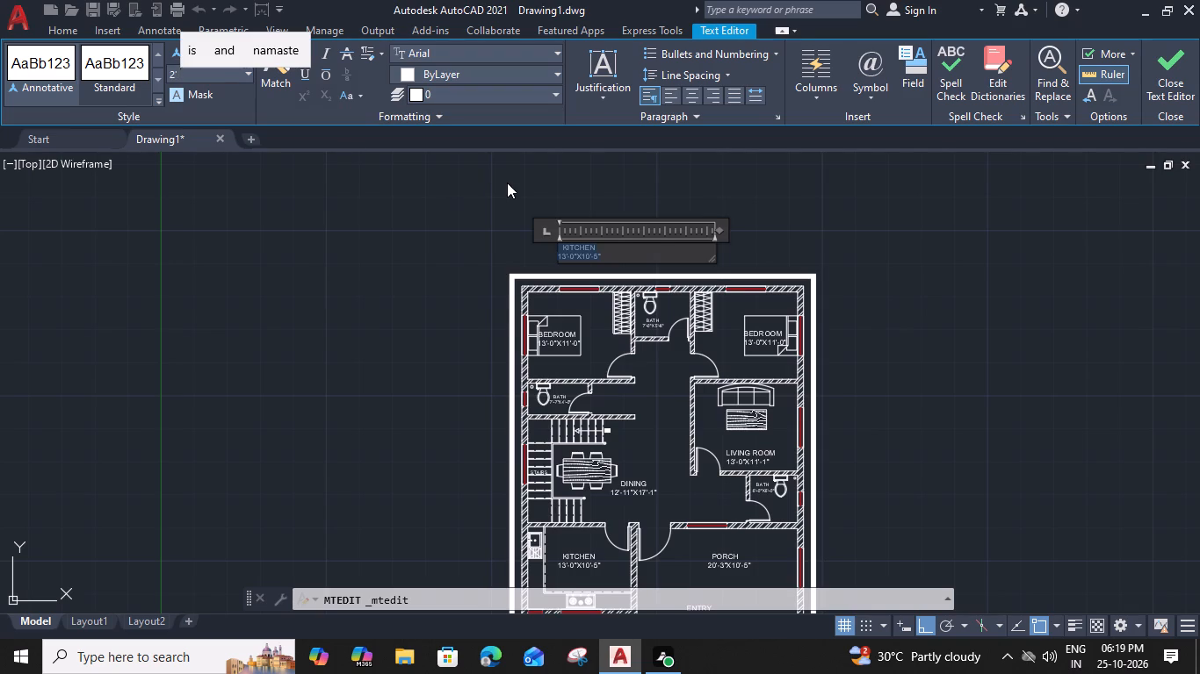
key(Return)
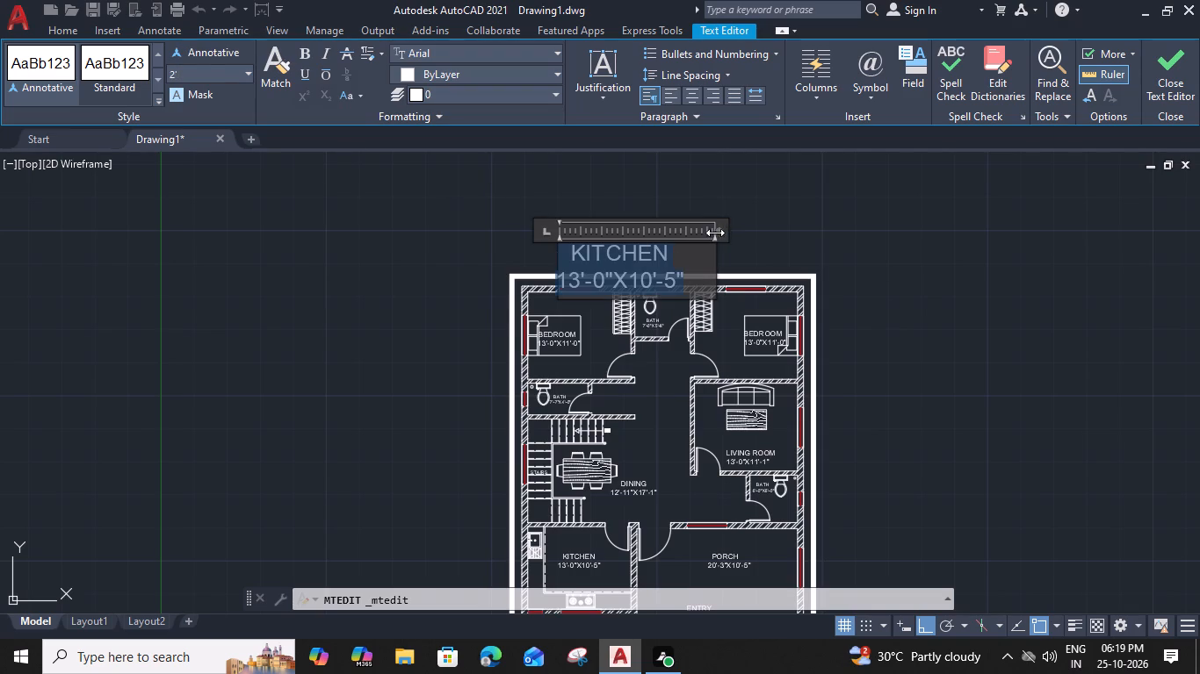
drag(717, 233, 823, 231)
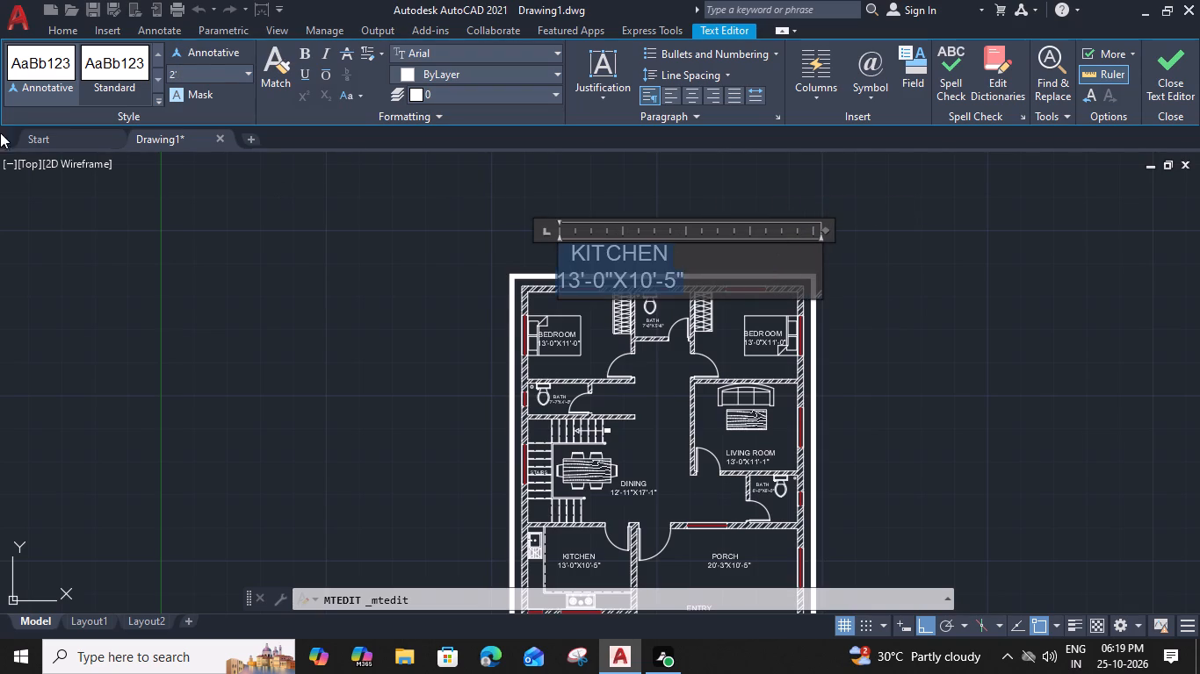
Replace the copied label's text with 32'-0"X41'-0" HOUSE PLAN, widen the box to fit one line, and finish editing.
text(32'-0)
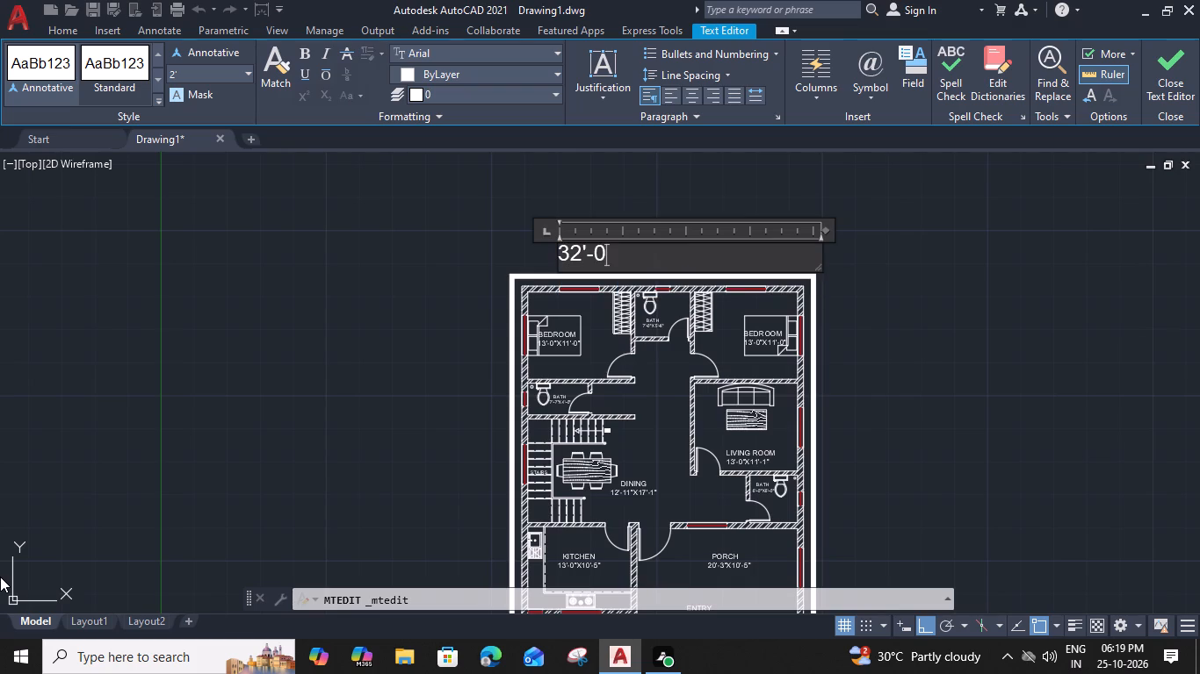
key(shift+quotedbl)
key(x)
key(4)
text(1')
text(-0")
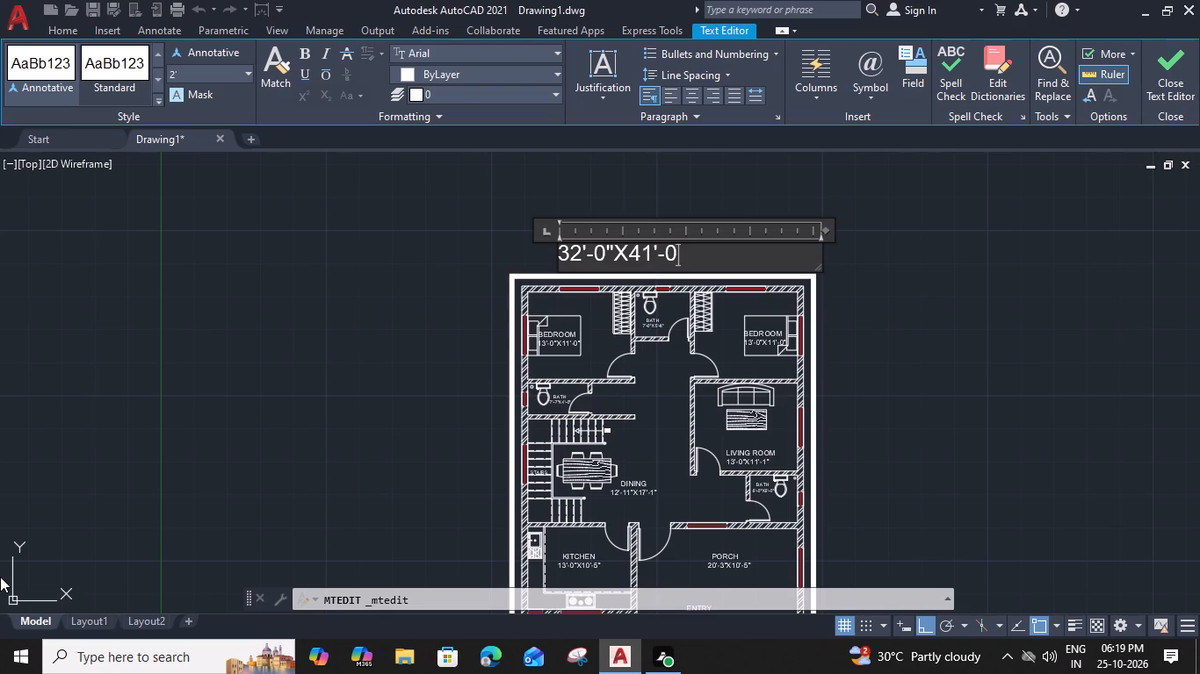
key(space)
text(HOUSE PLAN)
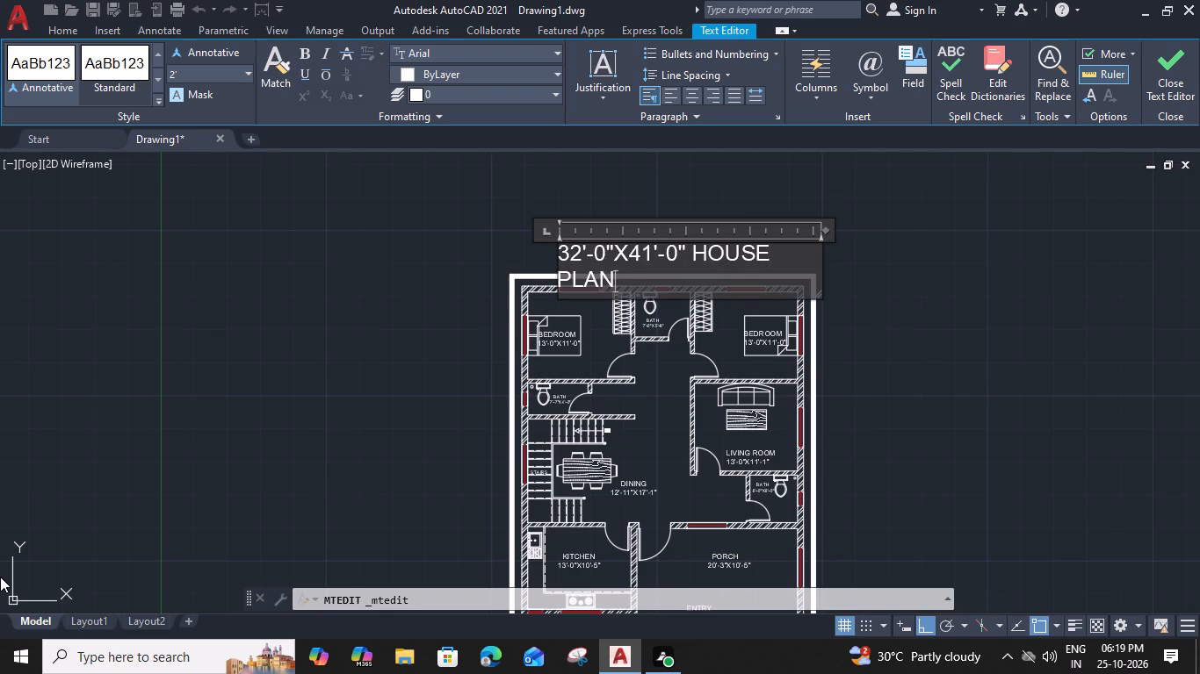
drag(825, 232, 843, 232)
click(871, 328)
Add a vertical linear dimension for the house's overall length between the outer wall corners, outside the living room and porch side.
scroll(858, 326, down, 1)
middle_drag(858, 326, 849, 287)
text(DIMLI)
key(space)
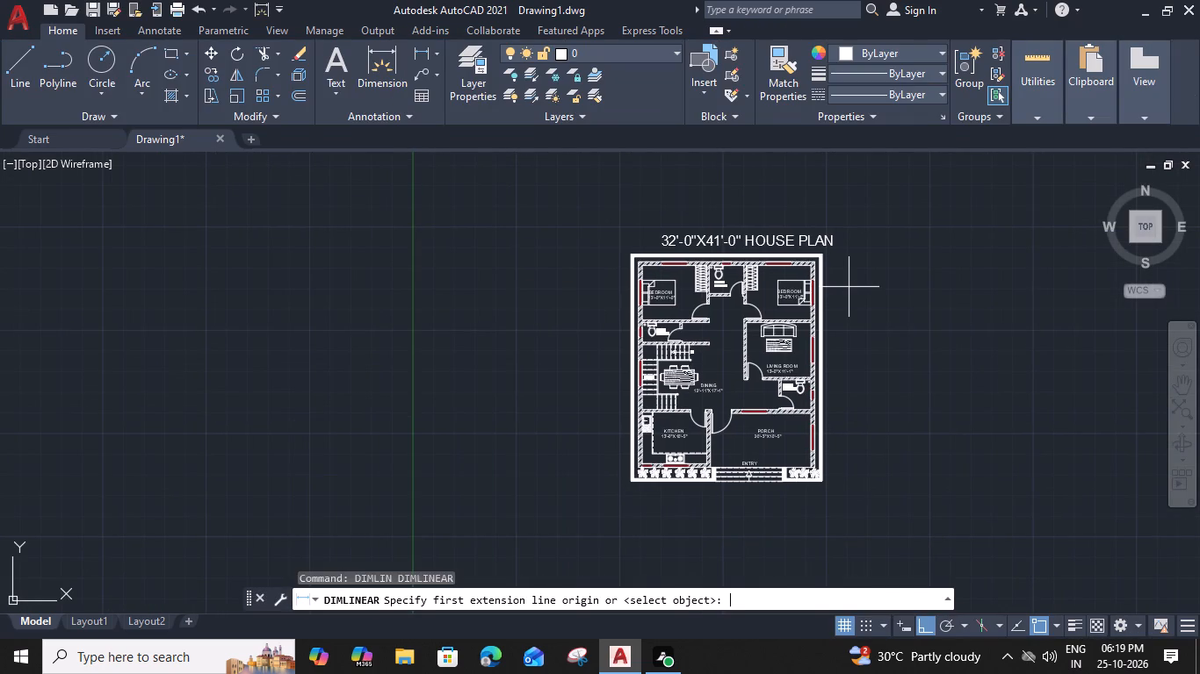
scroll(828, 261, up, 3)
click(771, 264)
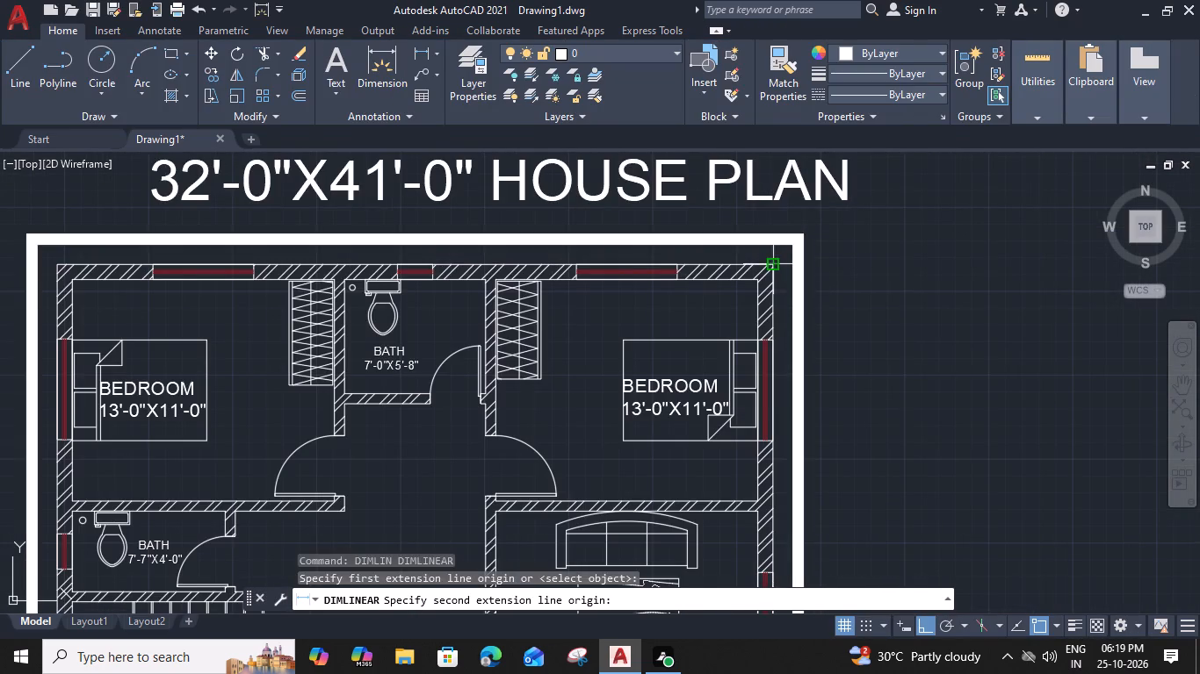
scroll(780, 296, down, 2)
middle_drag(772, 424, 754, 282)
scroll(755, 462, up, 2)
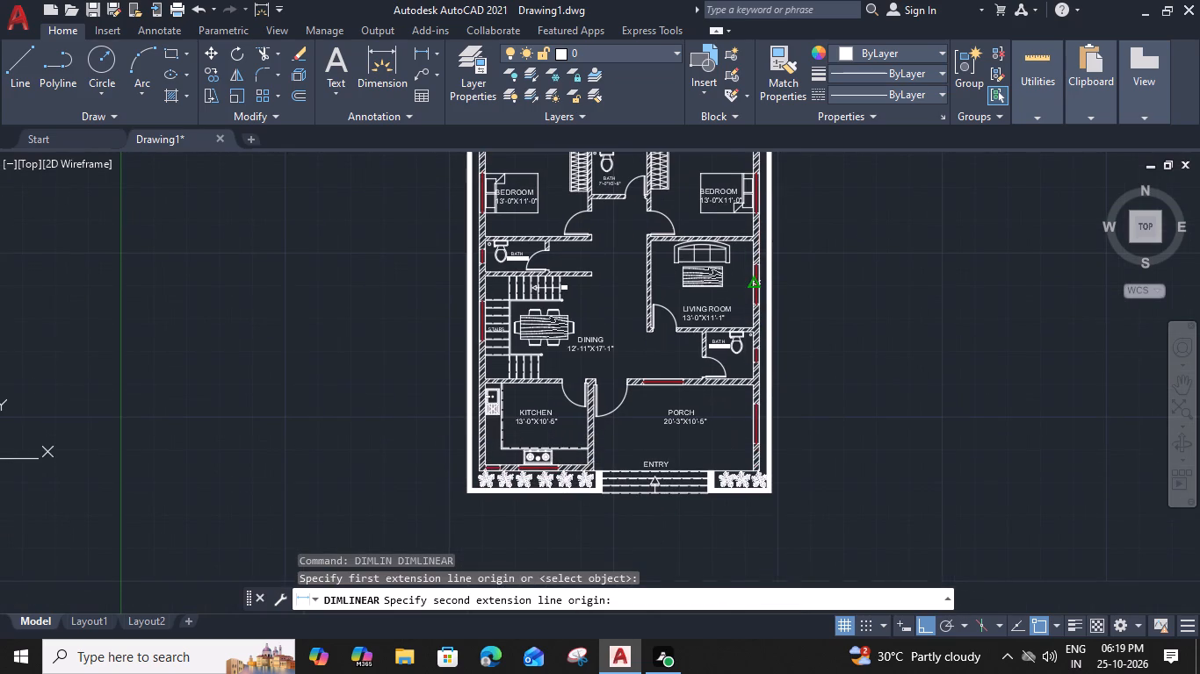
scroll(766, 484, up, 2)
click(768, 485)
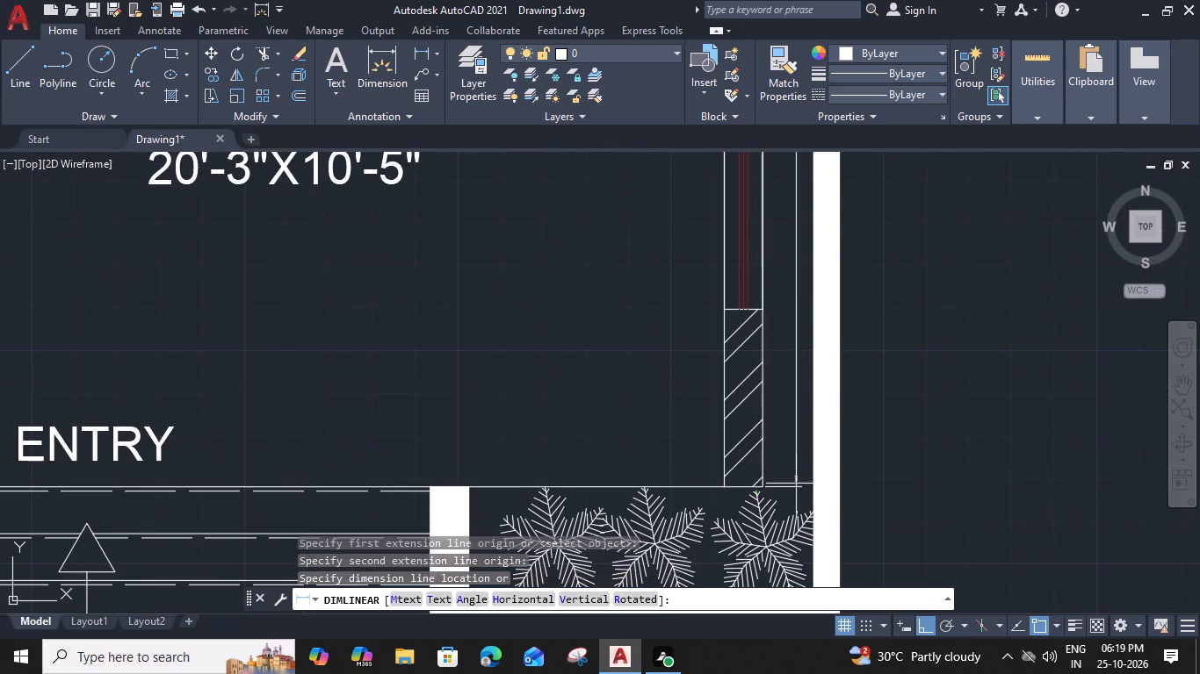
scroll(801, 484, down, 4)
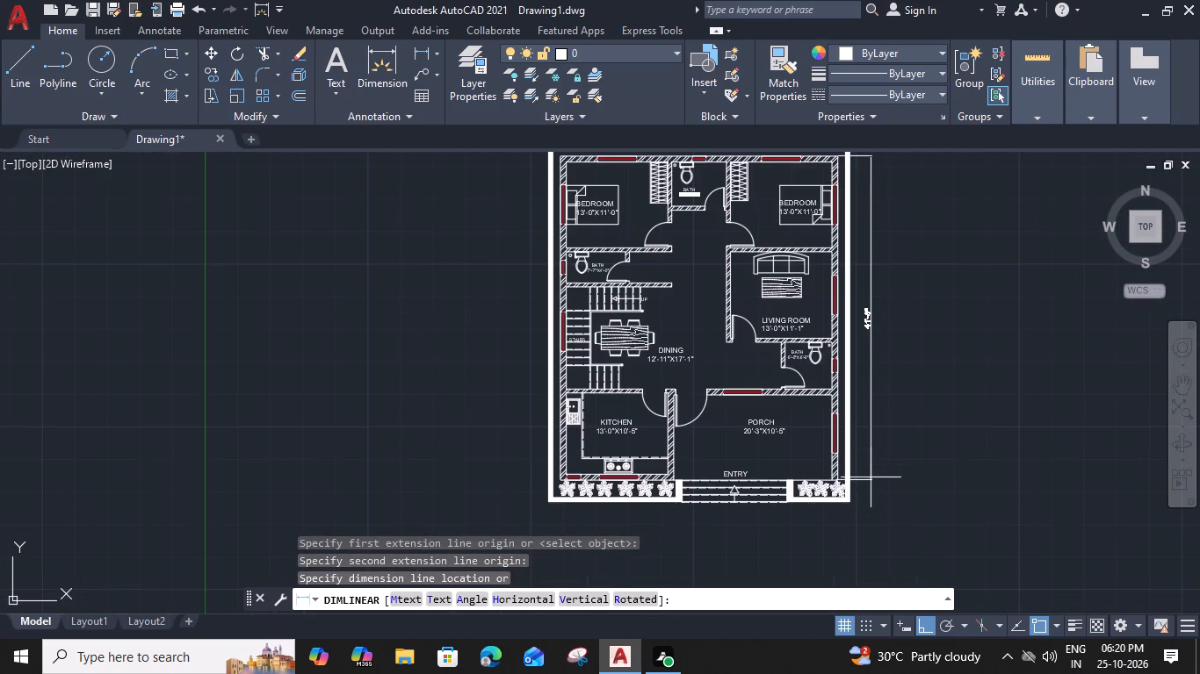
click(871, 477)
Add a horizontal linear dimension for the house's overall width between the front wall corners, placed below the planting strips.
key(space)
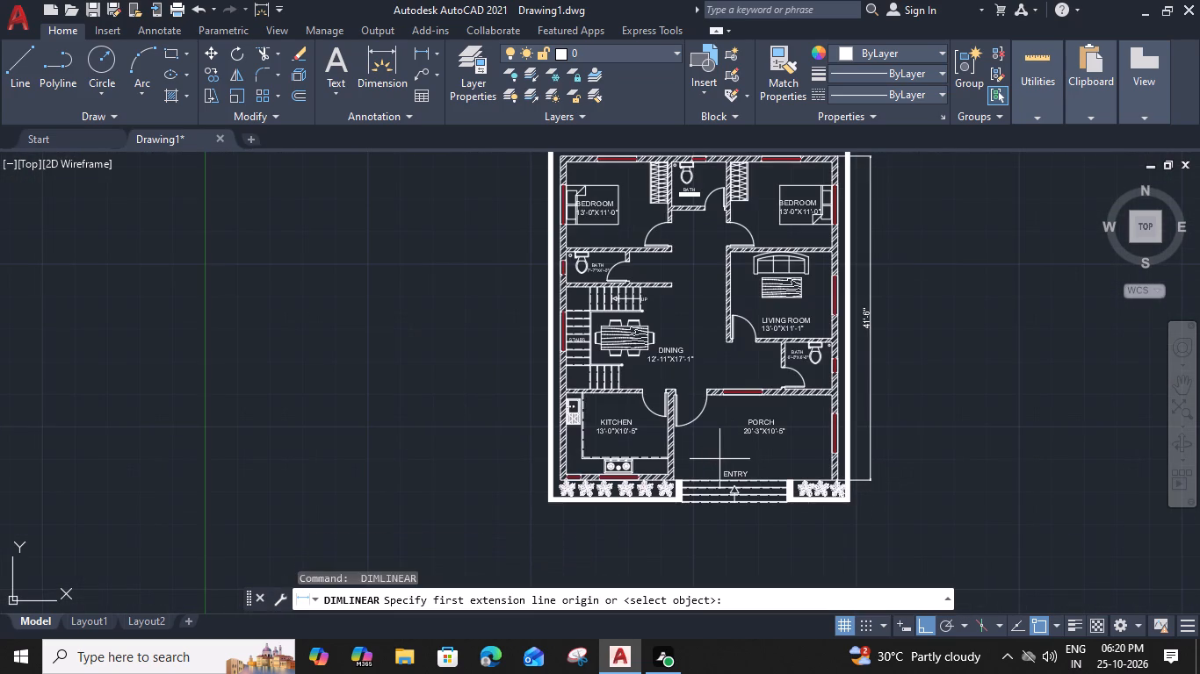
scroll(580, 495, up, 3)
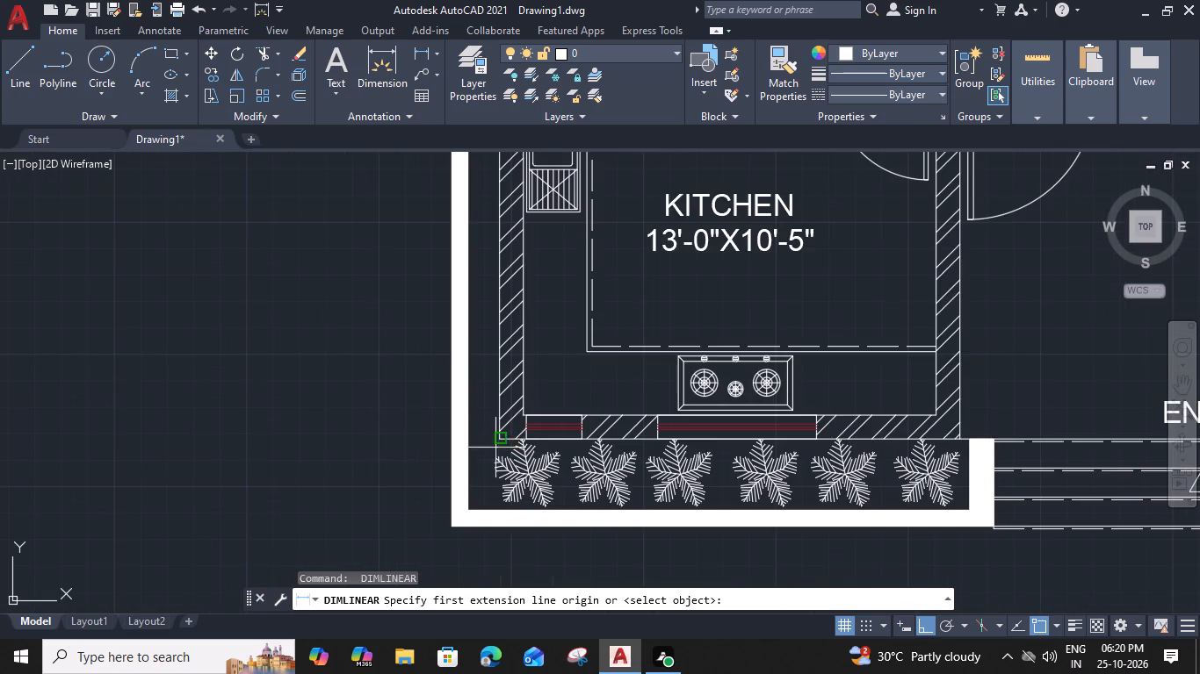
click(495, 442)
scroll(497, 443, down, 2)
scroll(907, 440, up, 3)
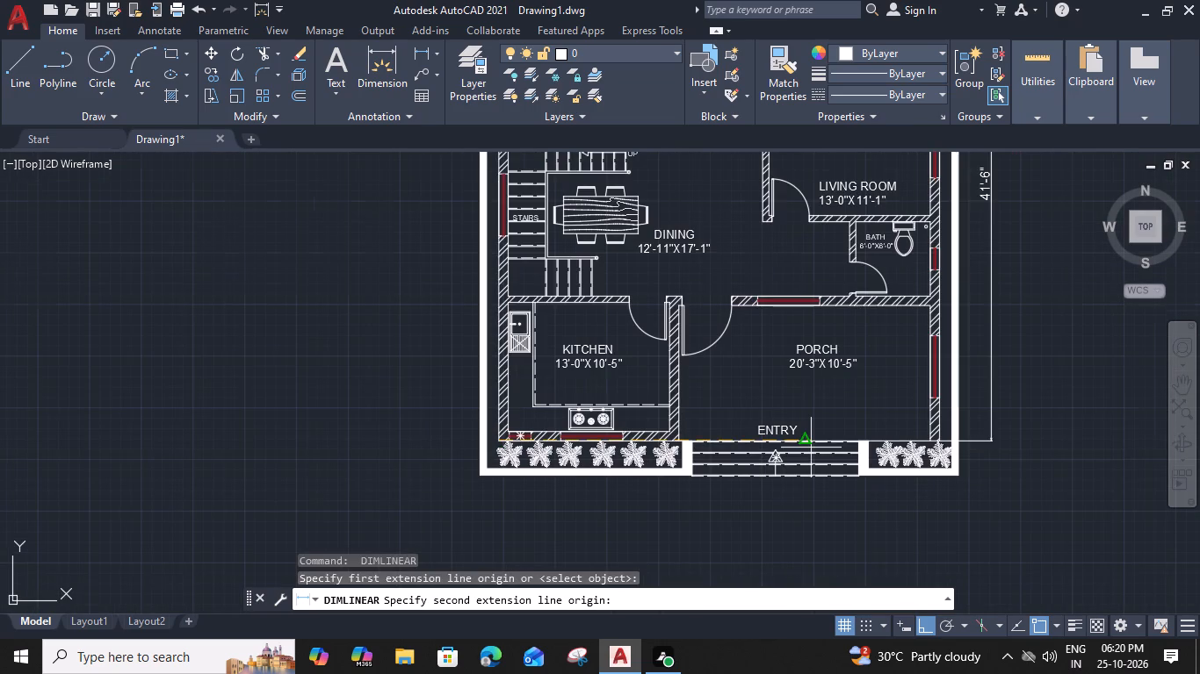
click(1036, 444)
scroll(1036, 444, down, 3)
middle_drag(1040, 508, 1036, 456)
click(1045, 488)
Change the size in the title above the plan so it reads 35'-6"X41'-6" HOUSE PLAN.
scroll(806, 431, down, 2)
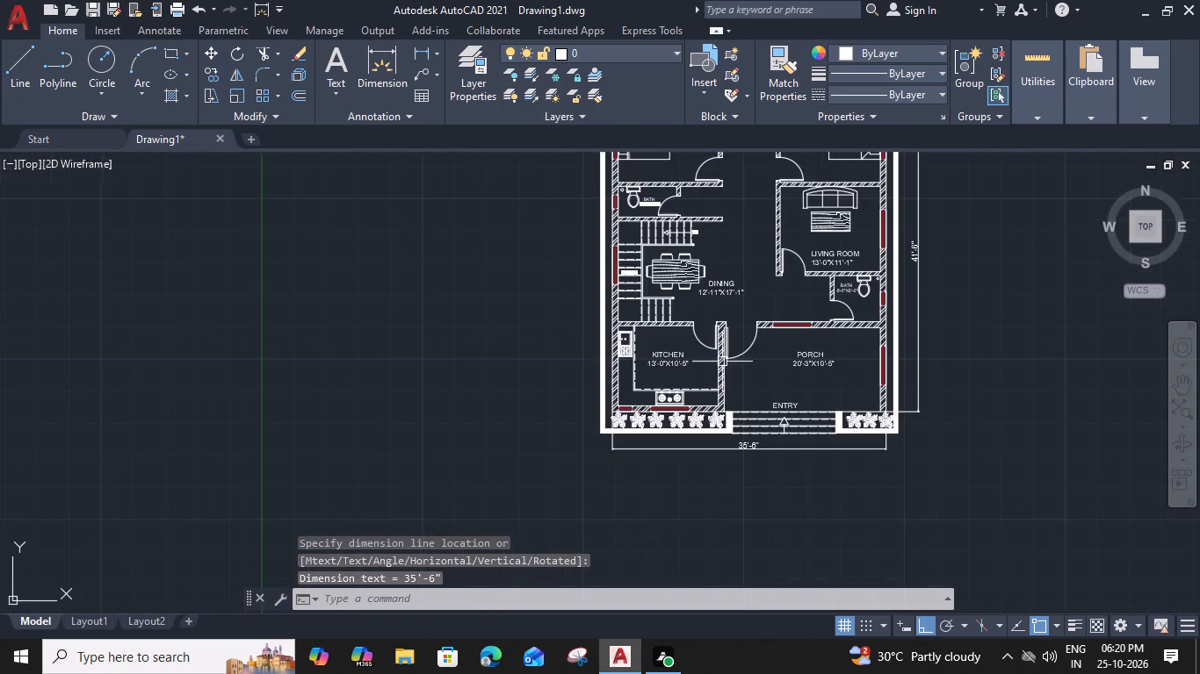
middle_drag(699, 325, 690, 453)
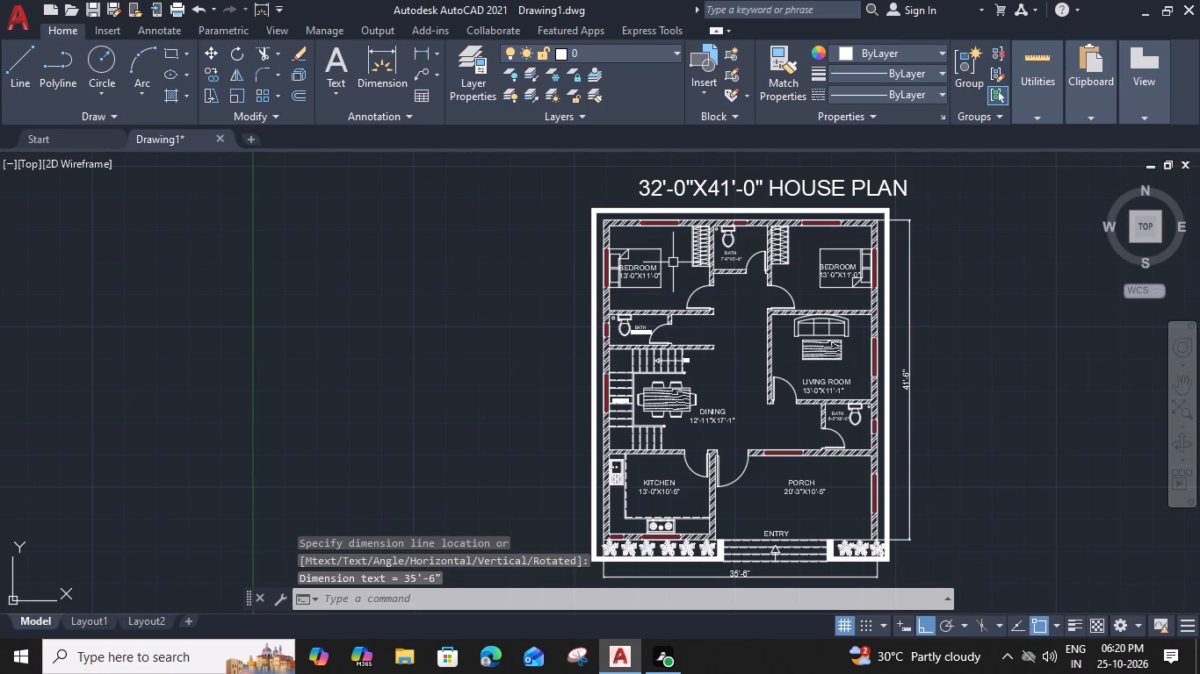
double_click(646, 192)
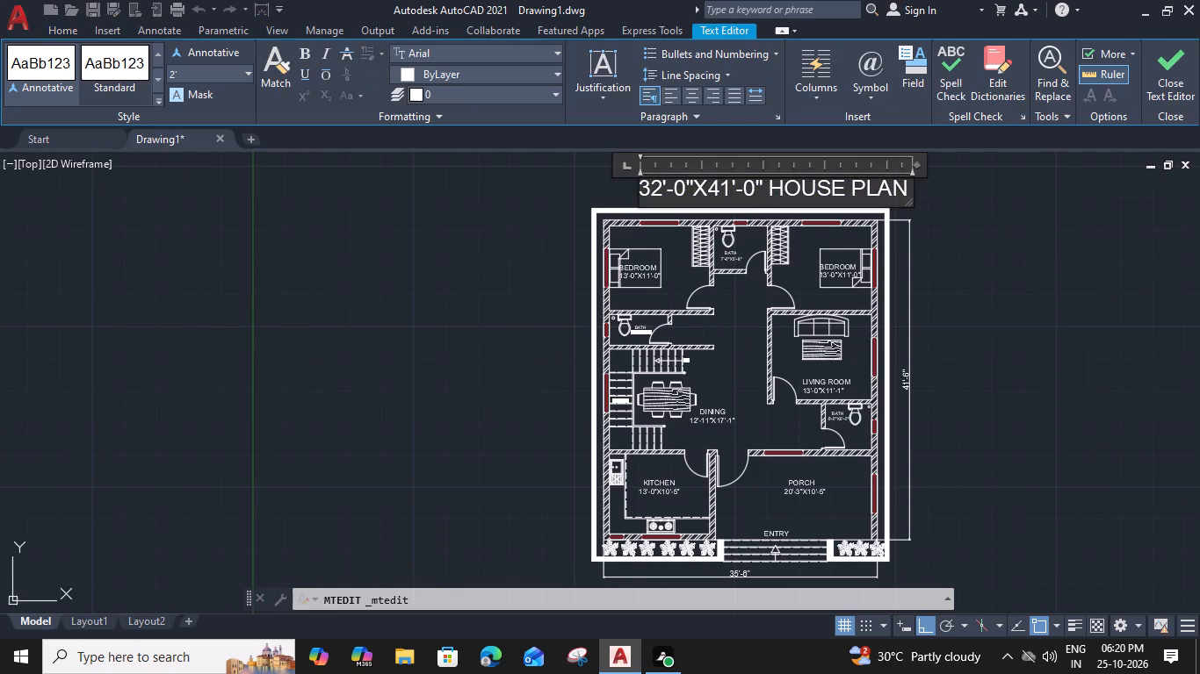
scroll(654, 178, up, 1)
drag(814, 197, 810, 197)
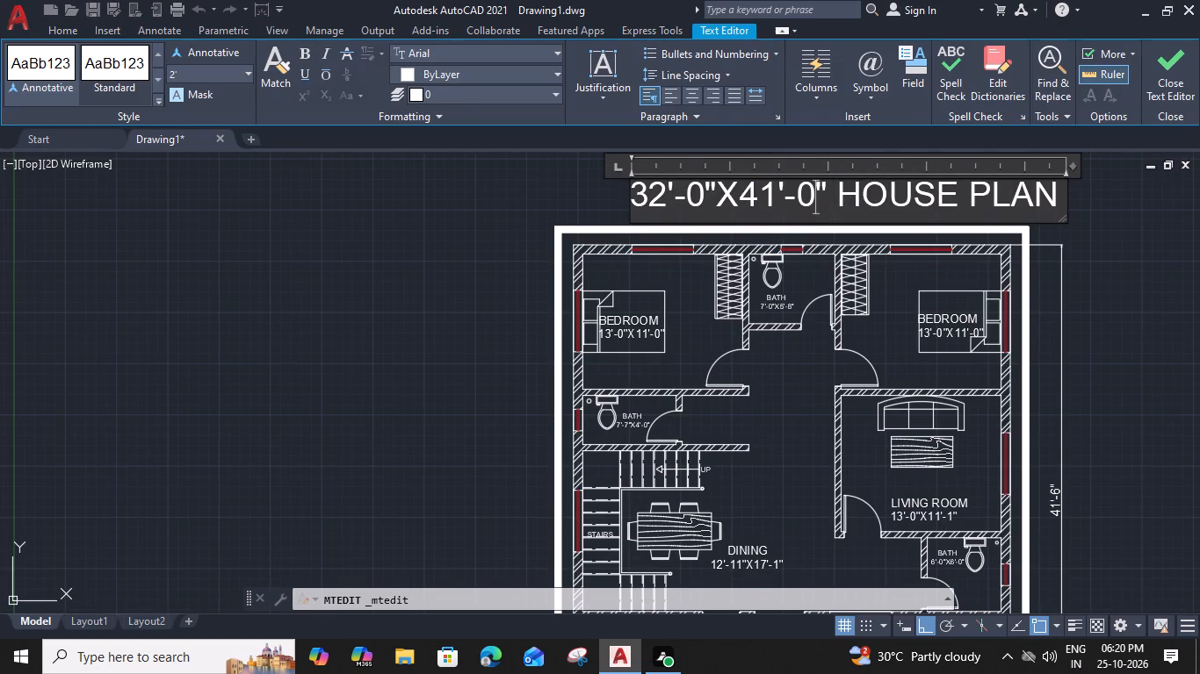
drag(810, 197, 801, 197)
key(6)
drag(668, 196, 654, 196)
key(5)
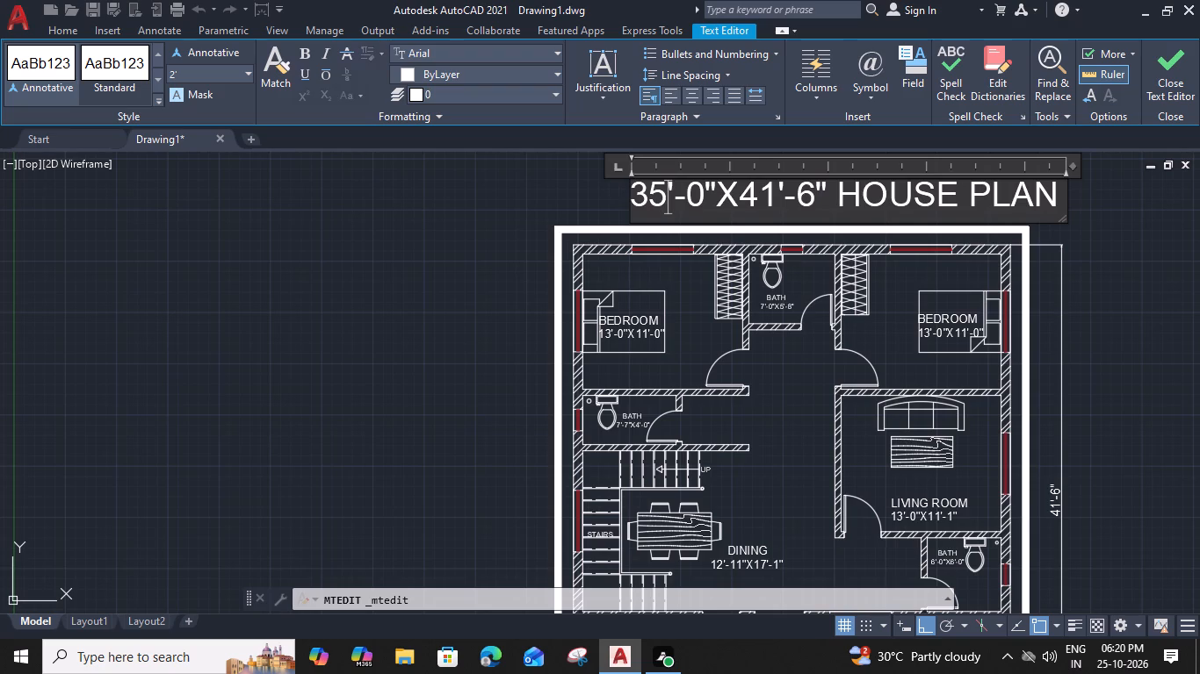
click(697, 200)
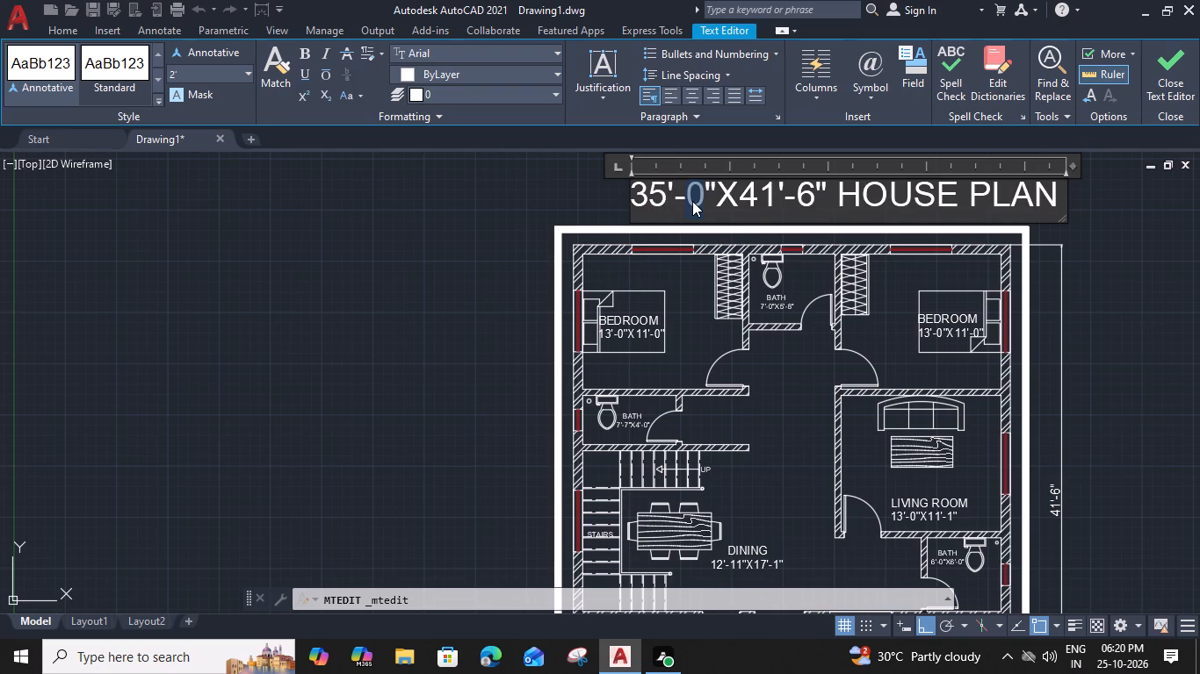
key(6)
click(521, 349)
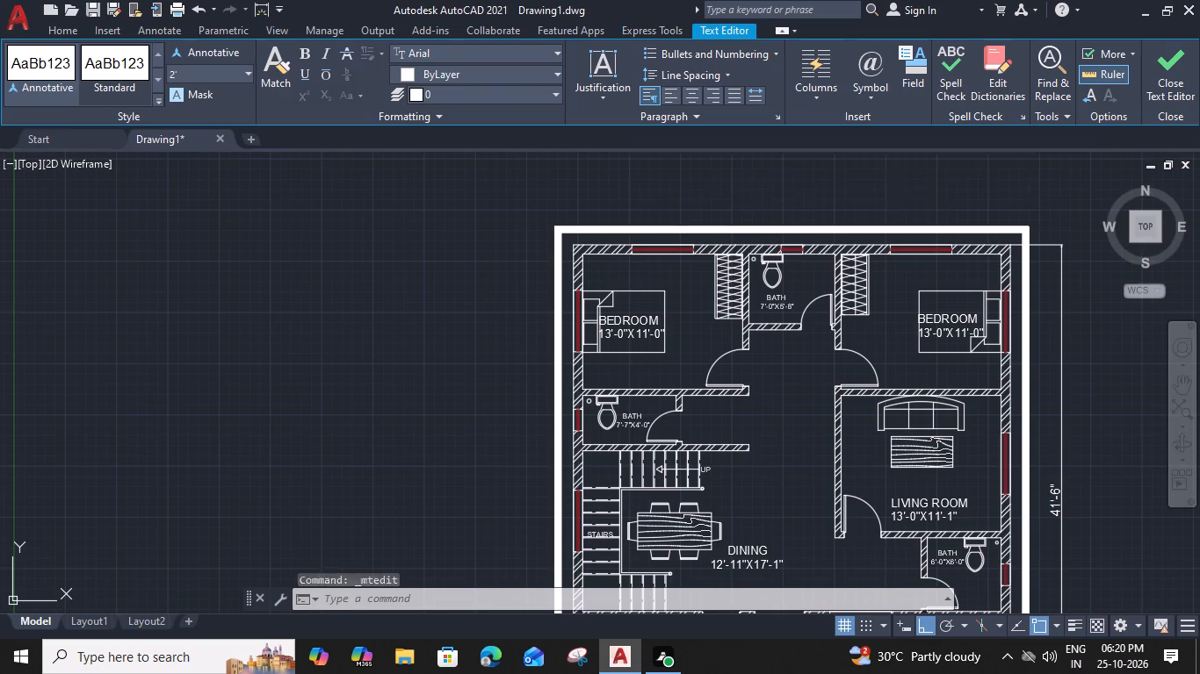
Move the house plan title about 5'-4" horizontally to the left so it sits centred above the plan.
scroll(521, 349, down, 1)
click(604, 251)
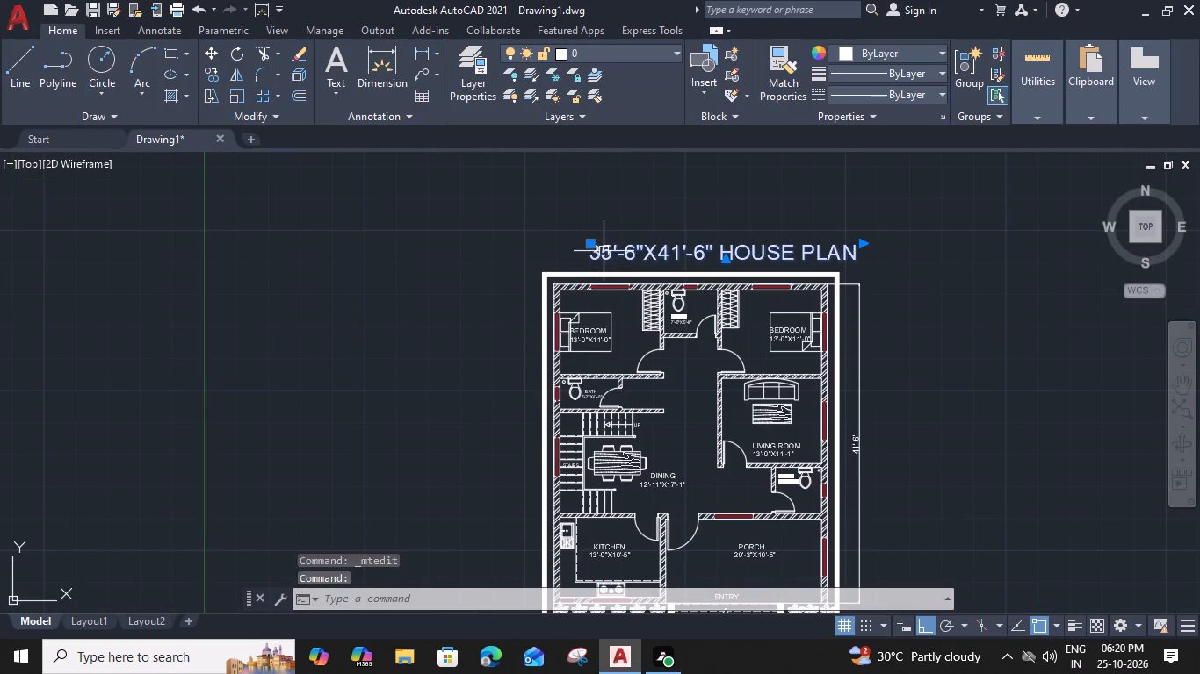
text(M)
key(space)
scroll(590, 253, up, 1)
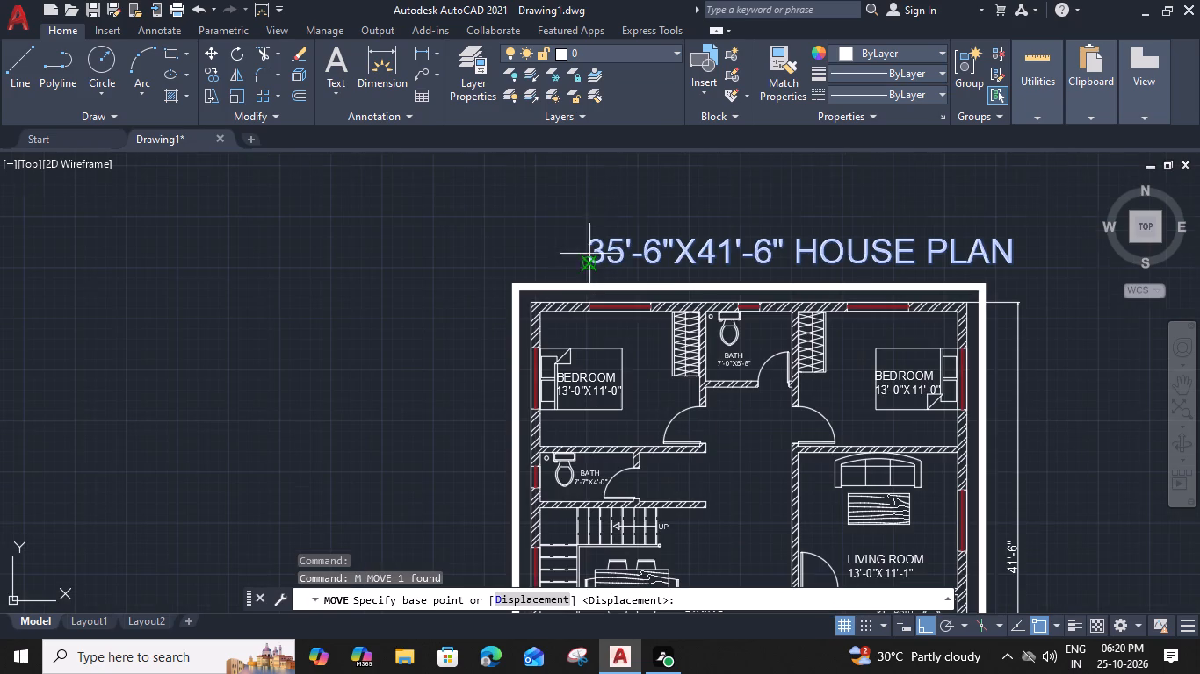
click(587, 262)
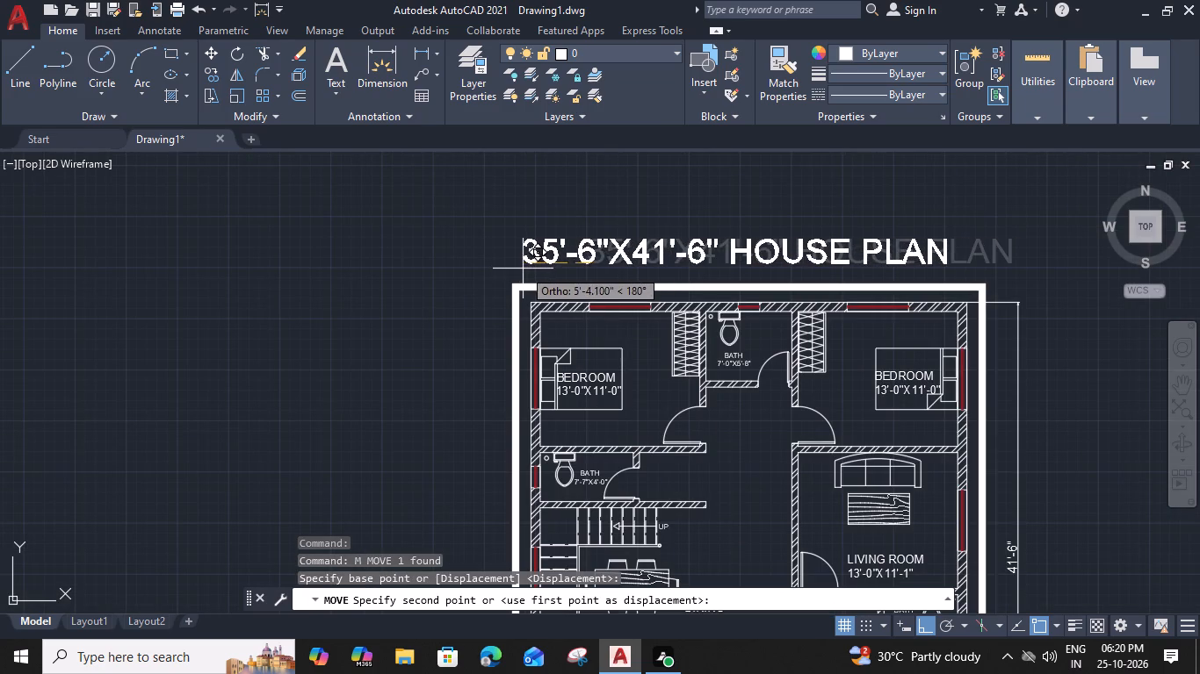
click(523, 269)
Move the DINING 12'-11"X17'-1" label slightly to the right, further away from the dining table.
scroll(523, 269, down, 3)
middle_drag(614, 344, 652, 321)
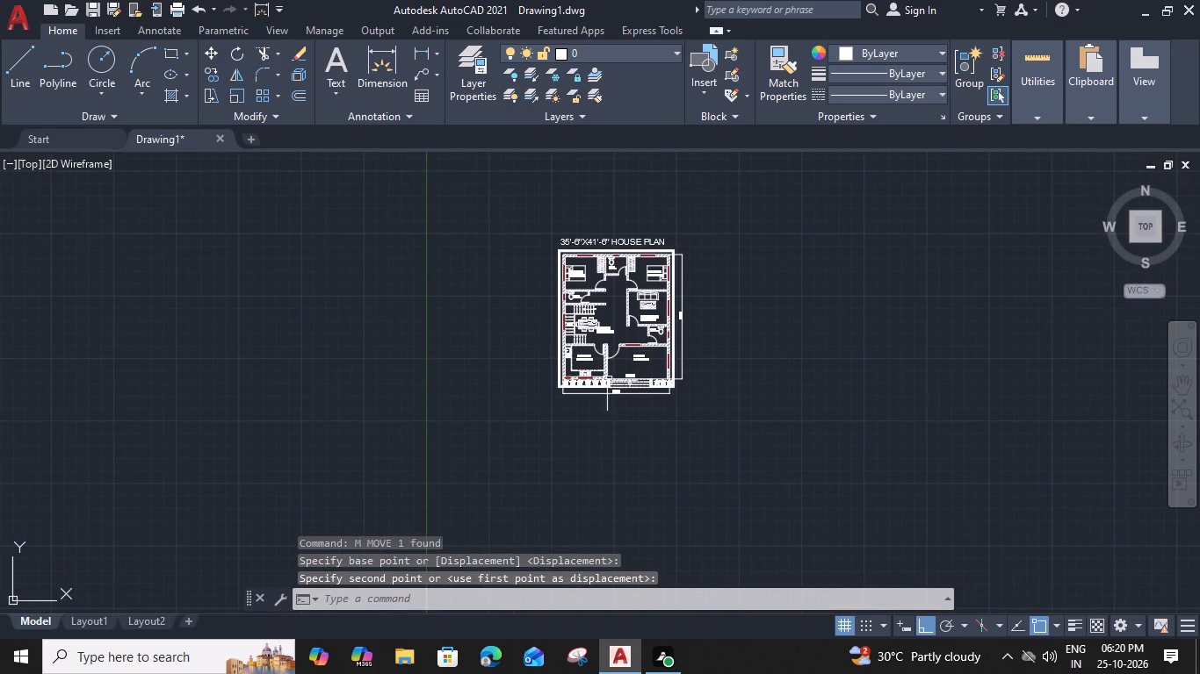
scroll(605, 338, up, 3)
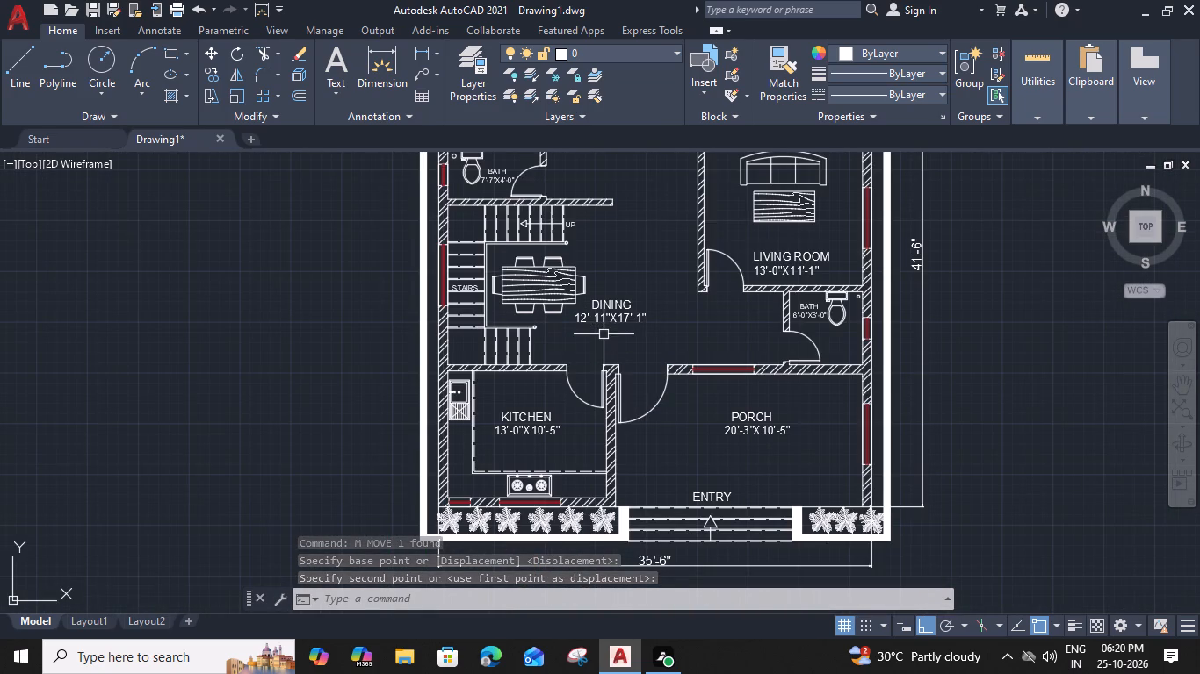
click(622, 320)
text(M)
key(space)
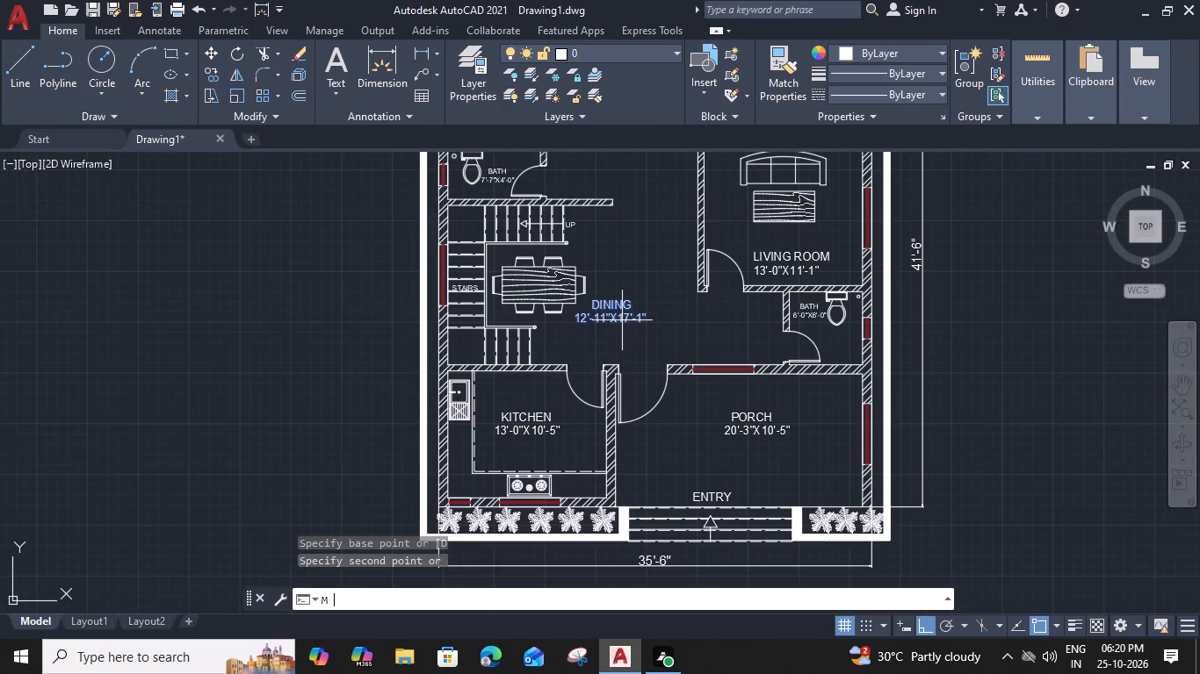
click(646, 325)
click(669, 328)
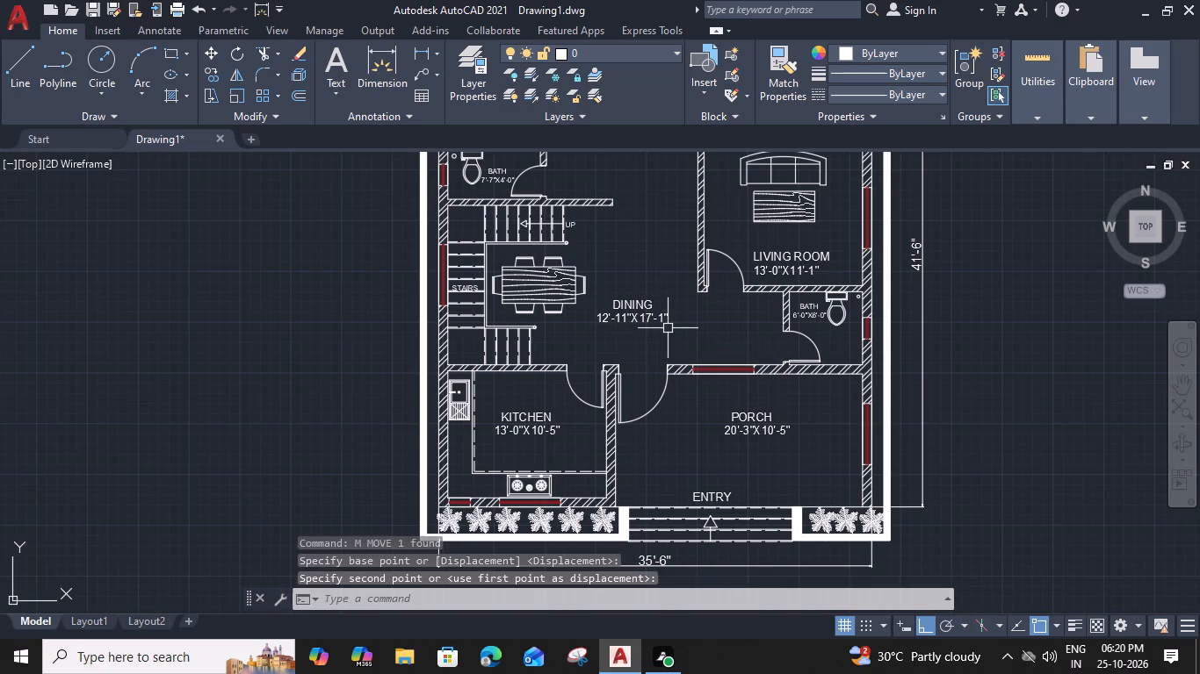
Save the drawing in Documents as an AutoCAD 2018 drawing under the file name Drawing Aa1.
scroll(667, 328, down, 3)
middle_drag(661, 373, 684, 386)
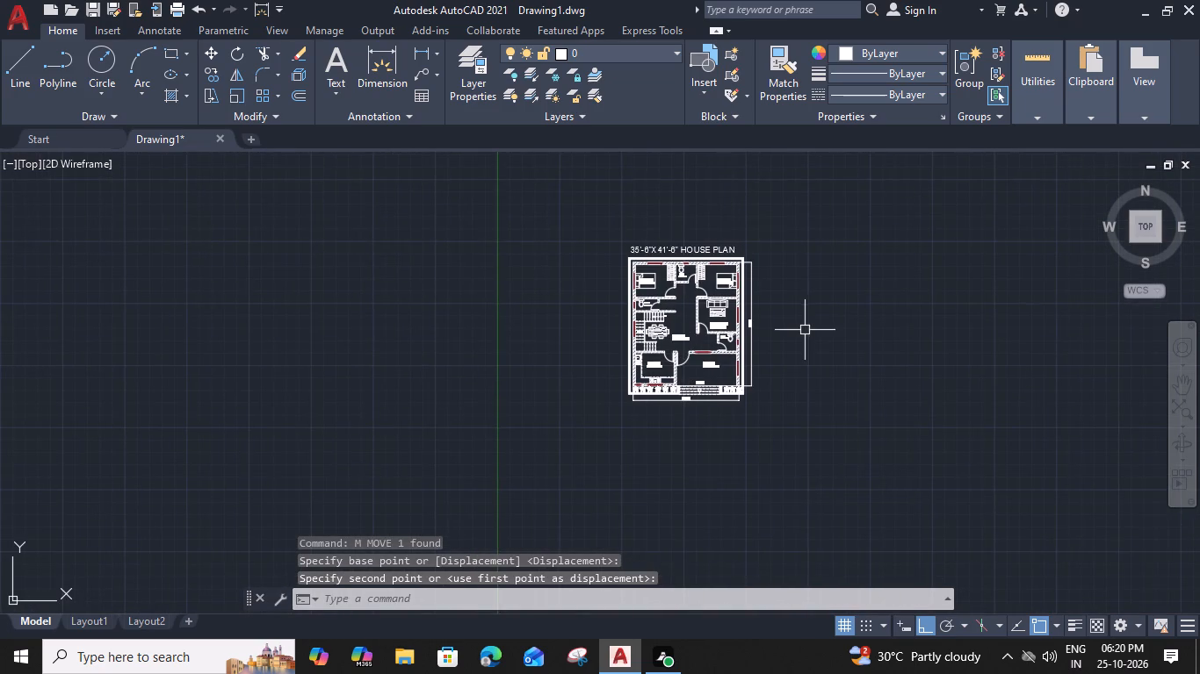
middle_drag(809, 336, 808, 377)
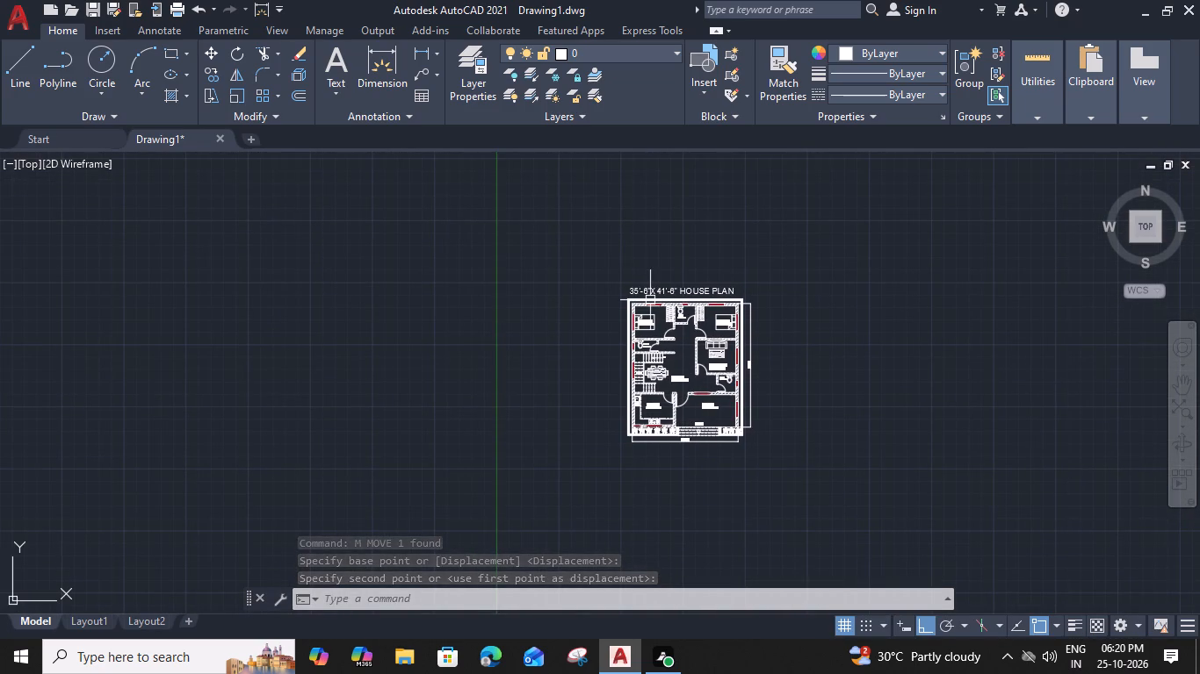
key(ctrl+s)
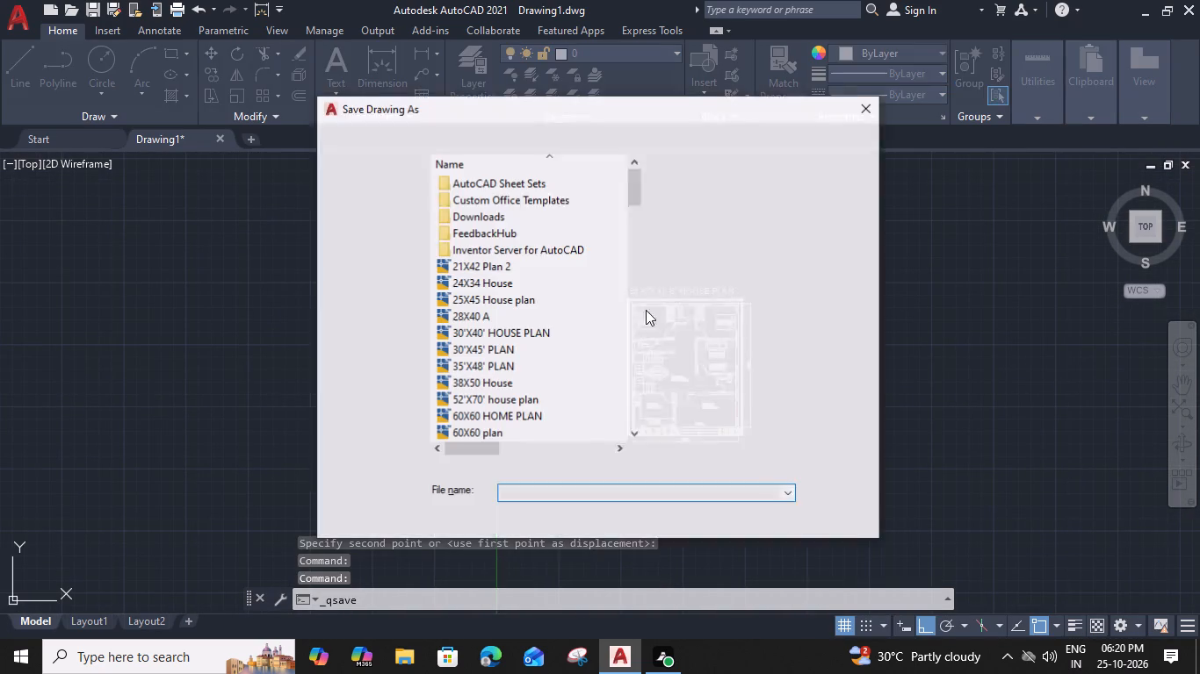
click(553, 493)
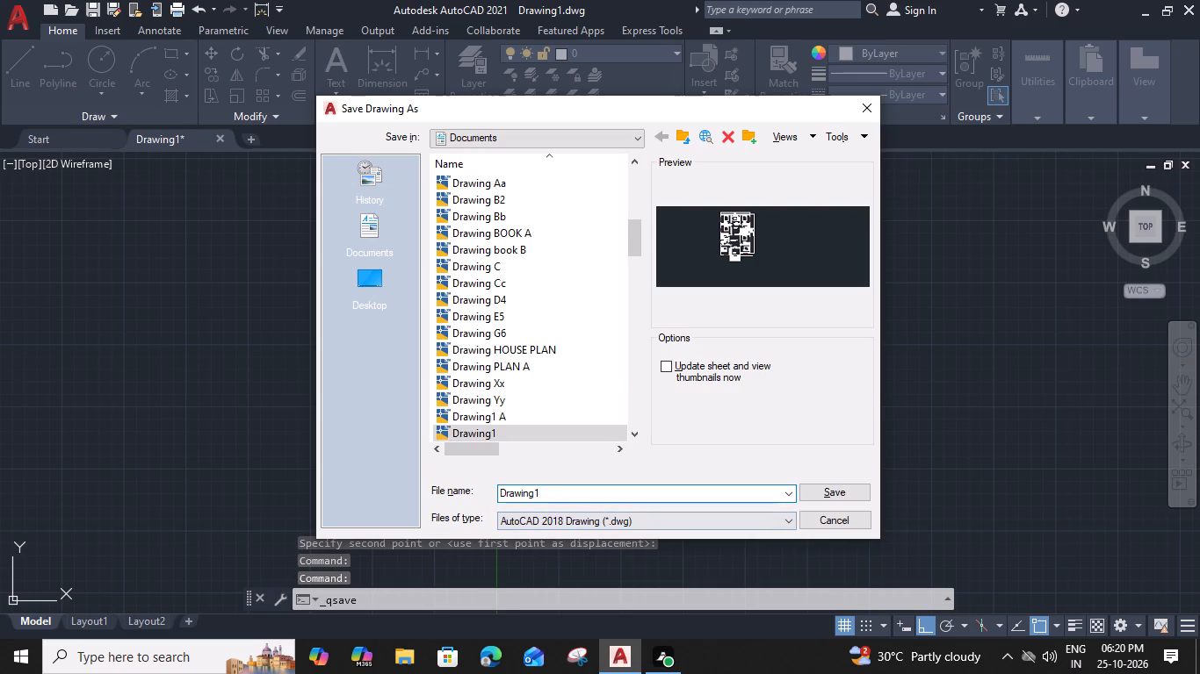
key(BackSpace)
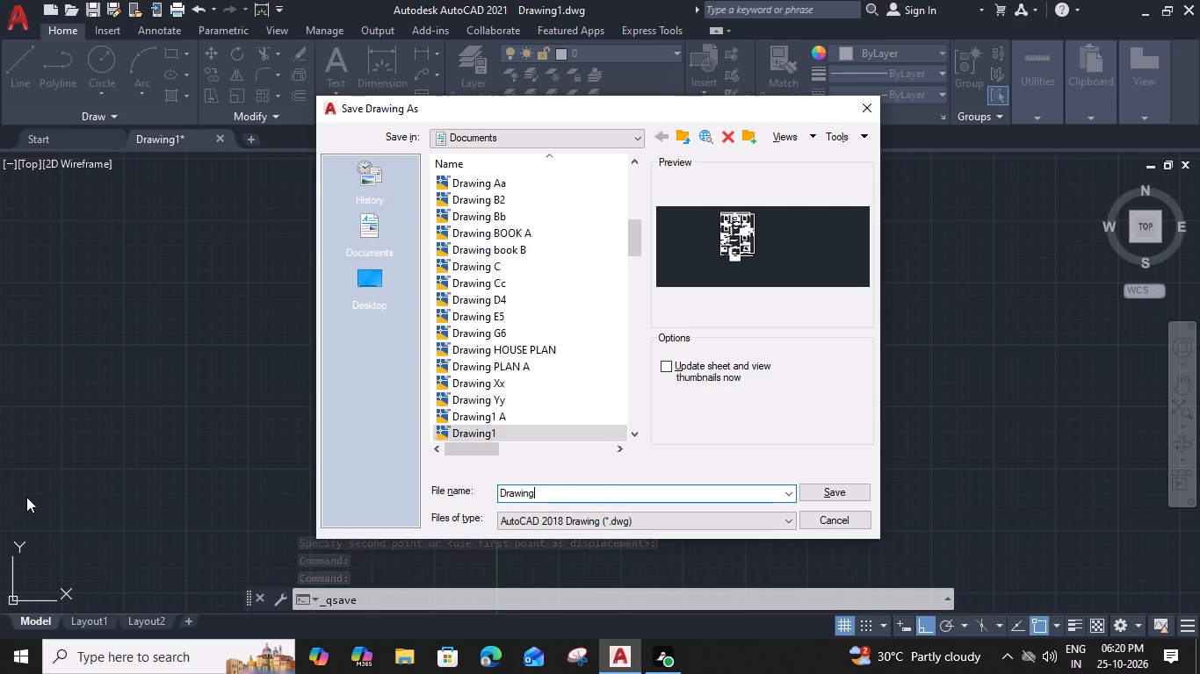
key(space)
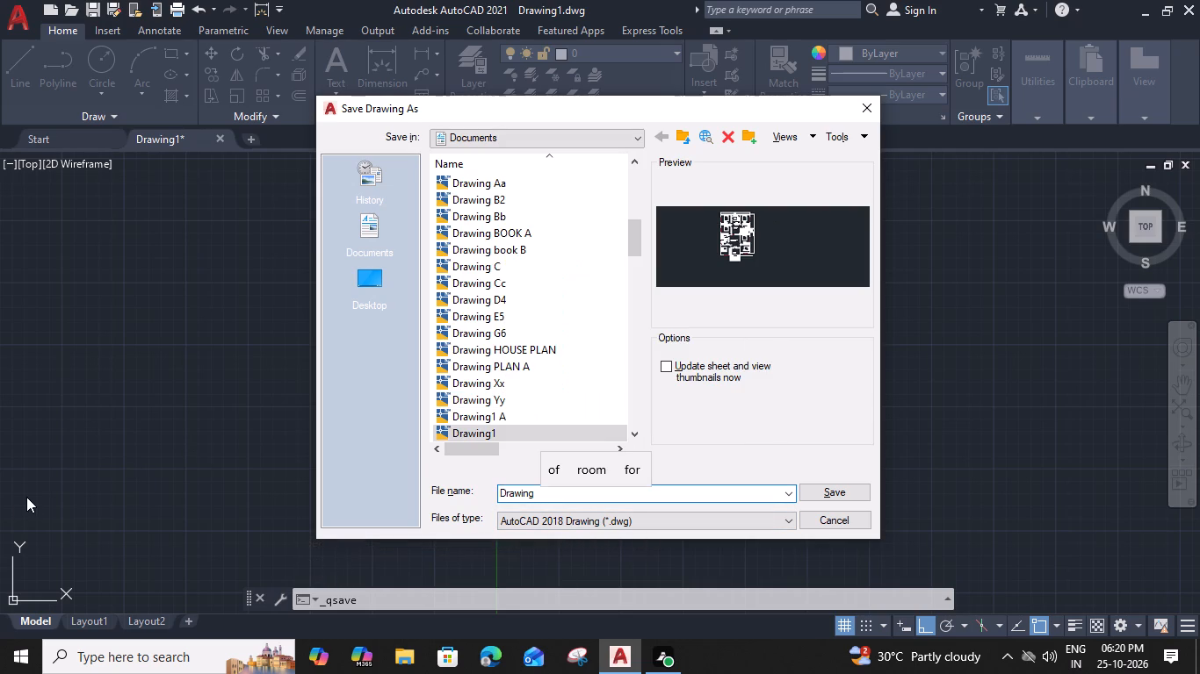
text(A1)
key(BackSpace)
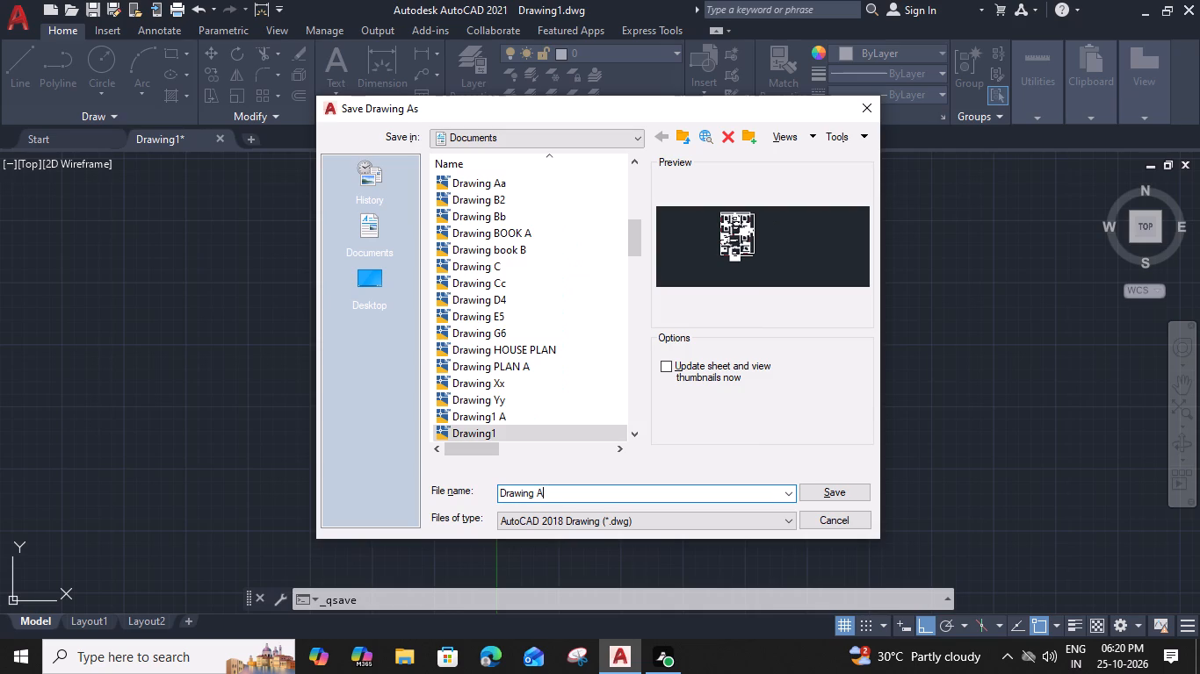
key(a)
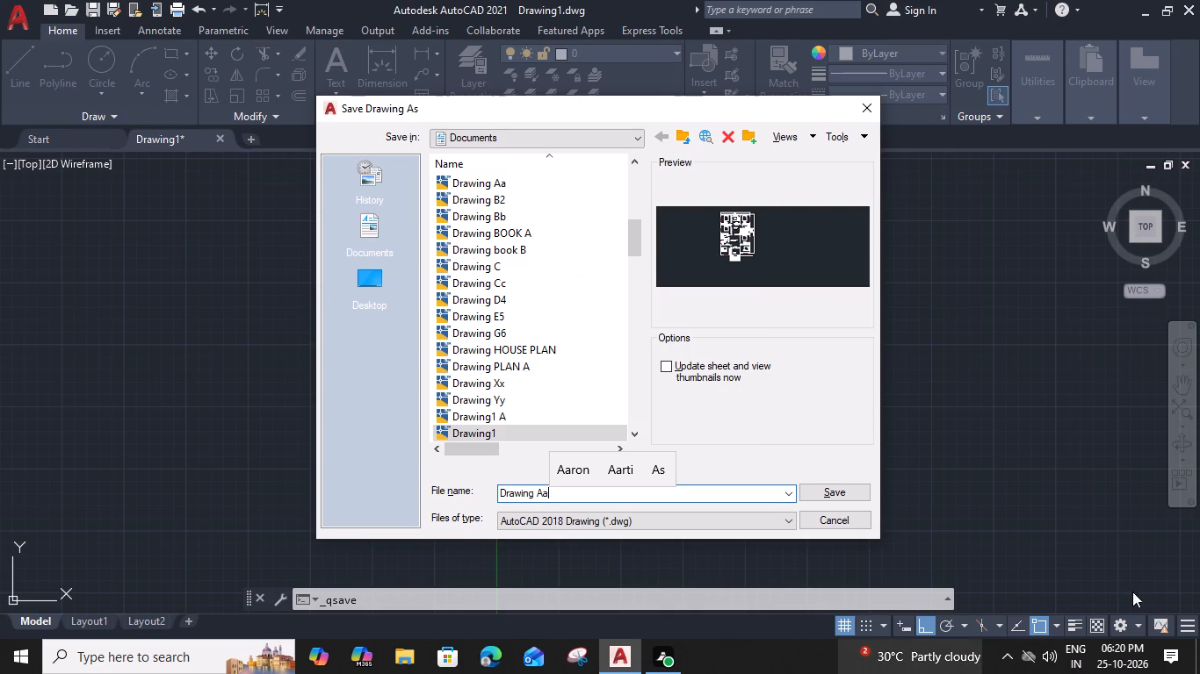
click(849, 487)
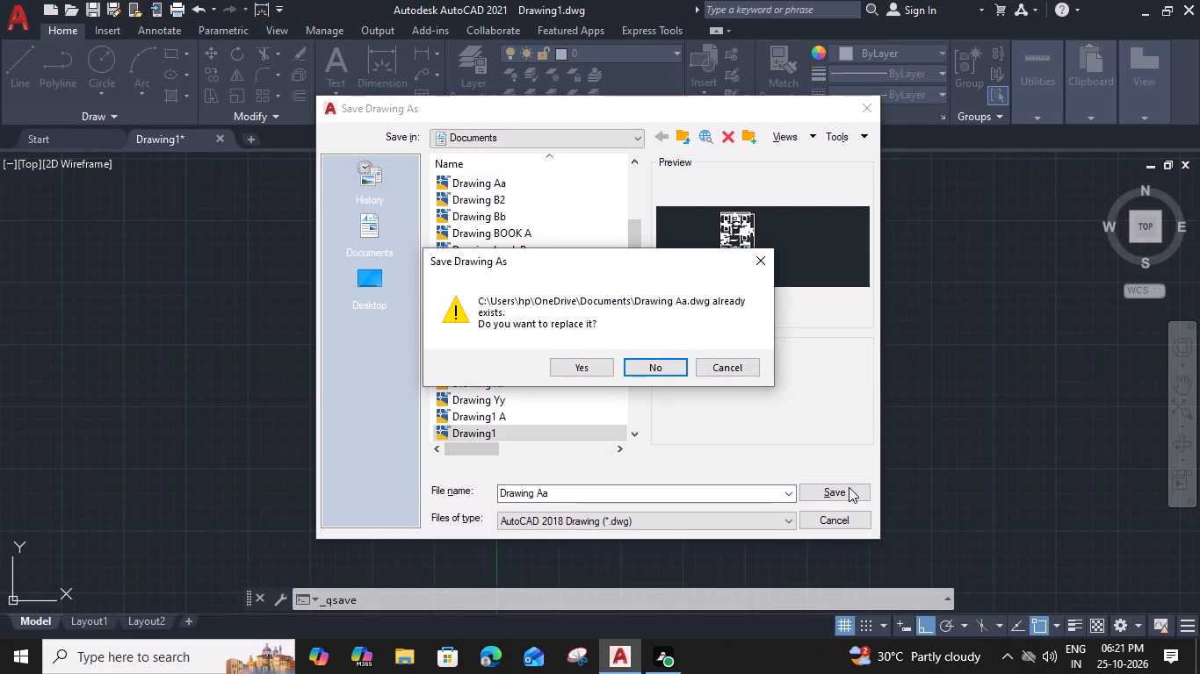
click(559, 496)
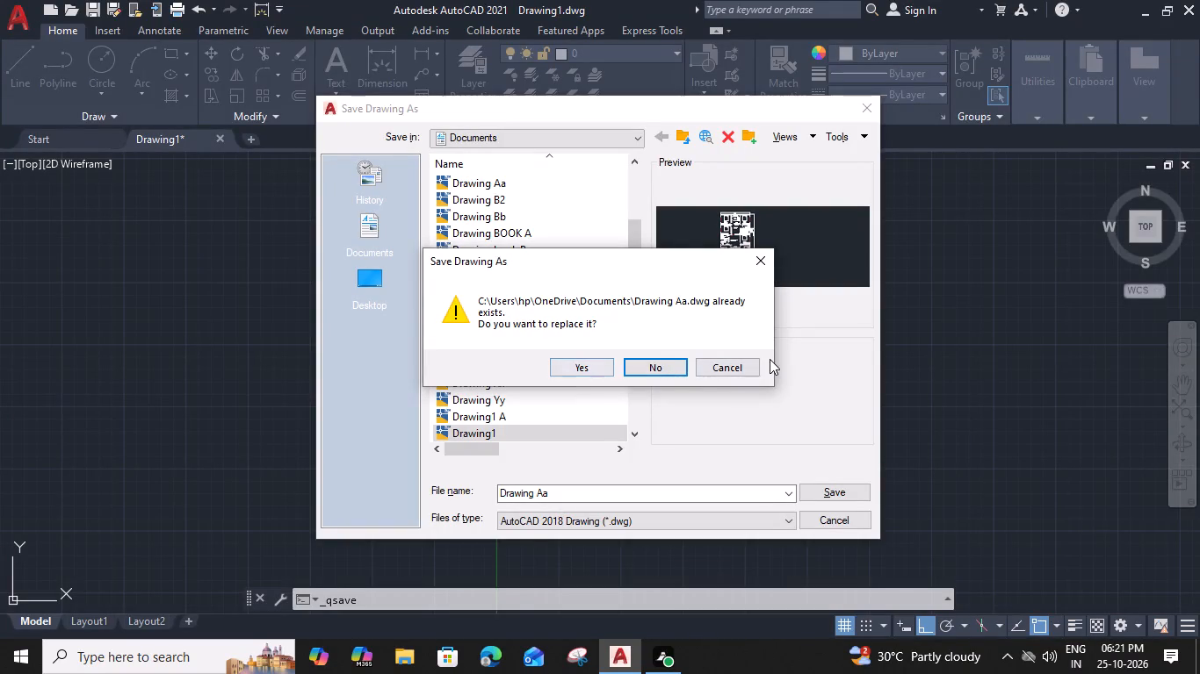
click(680, 369)
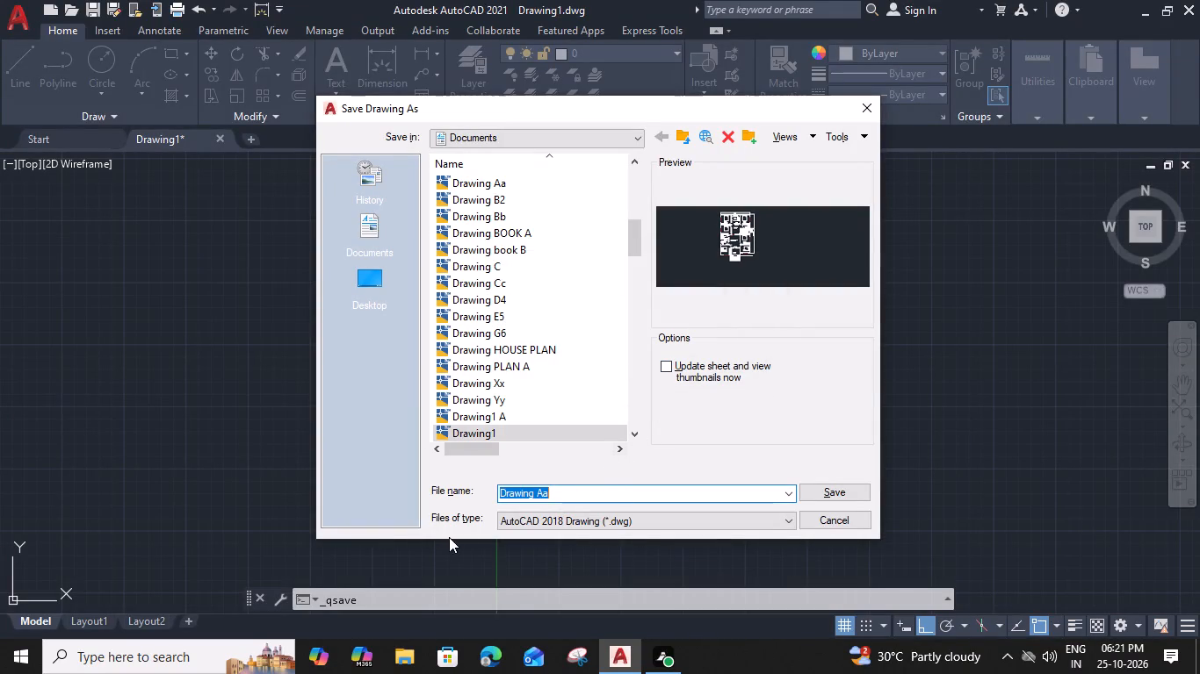
click(551, 491)
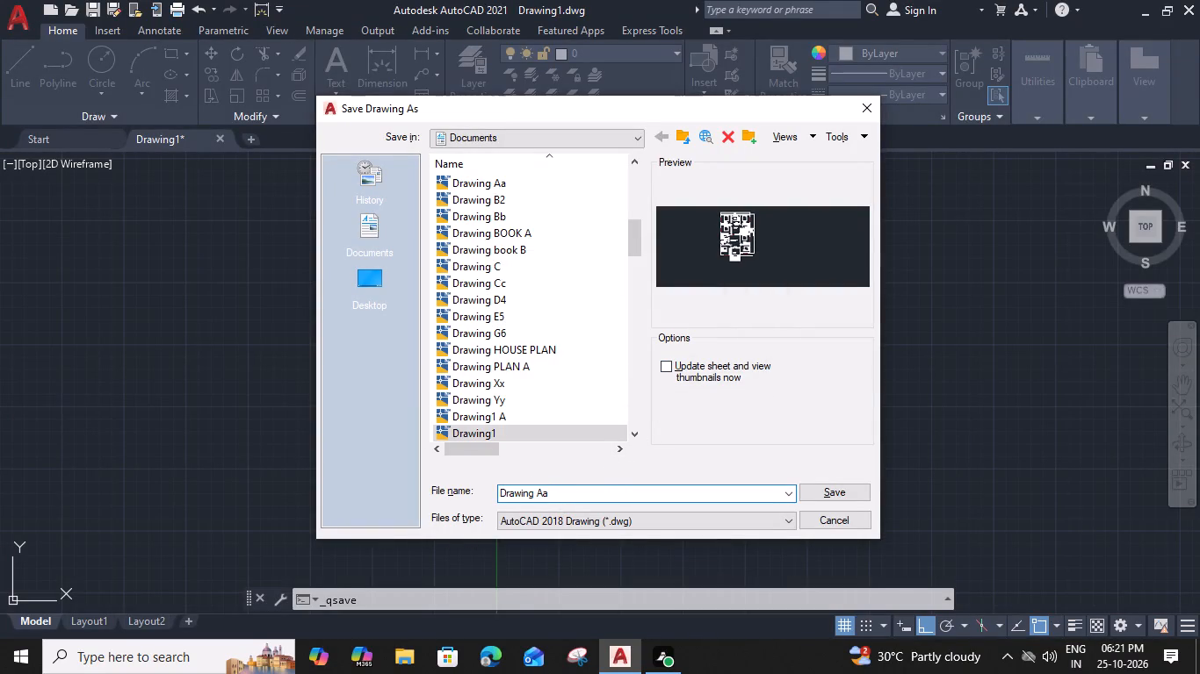
key(1)
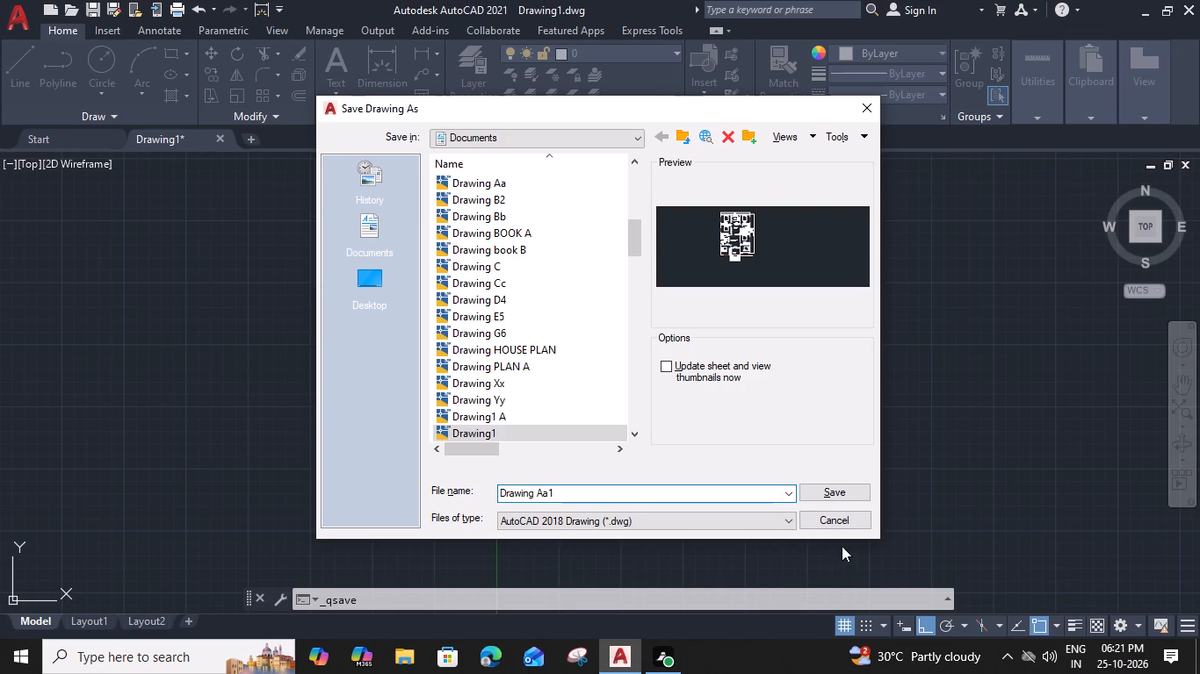
click(856, 491)
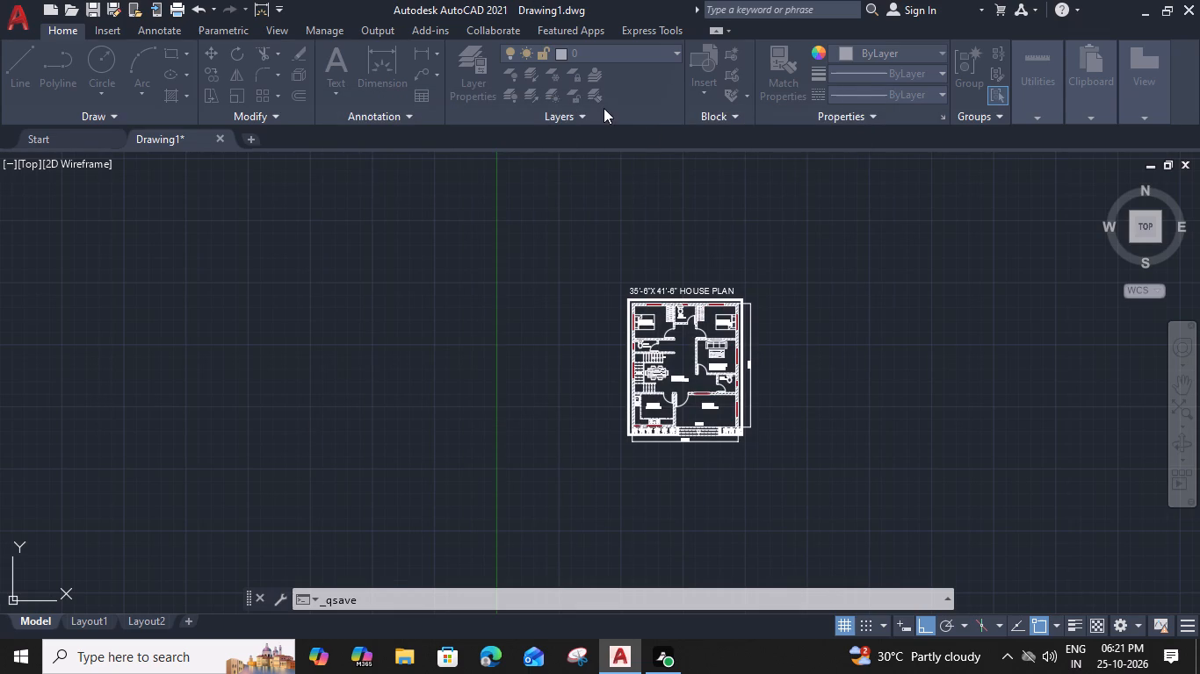
Start plotting the model with the AutoCAD PDF (High Quality Print).pc3 plotter and center the plot.
text(plot)
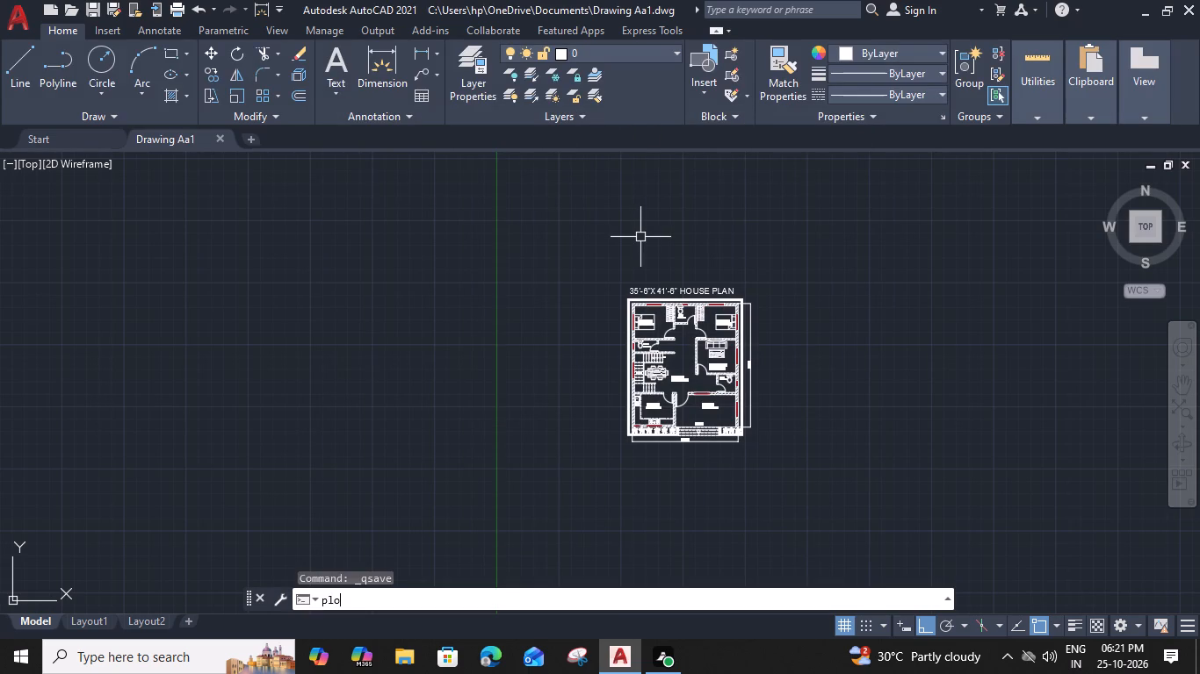
key(space)
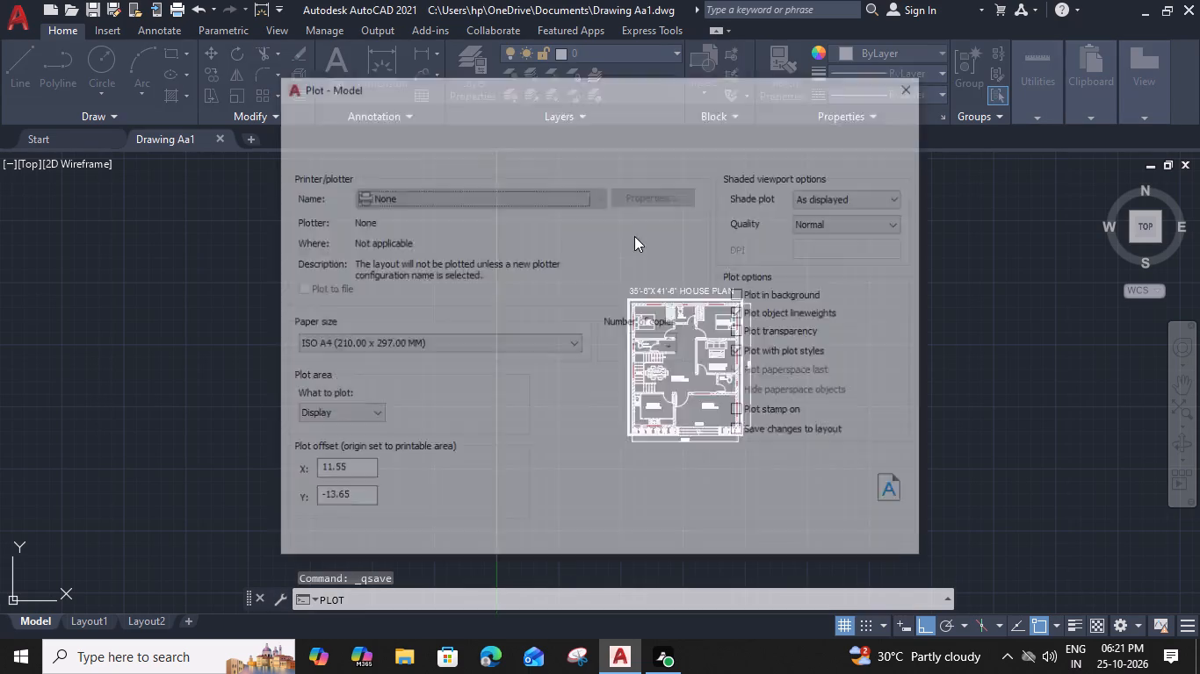
click(600, 203)
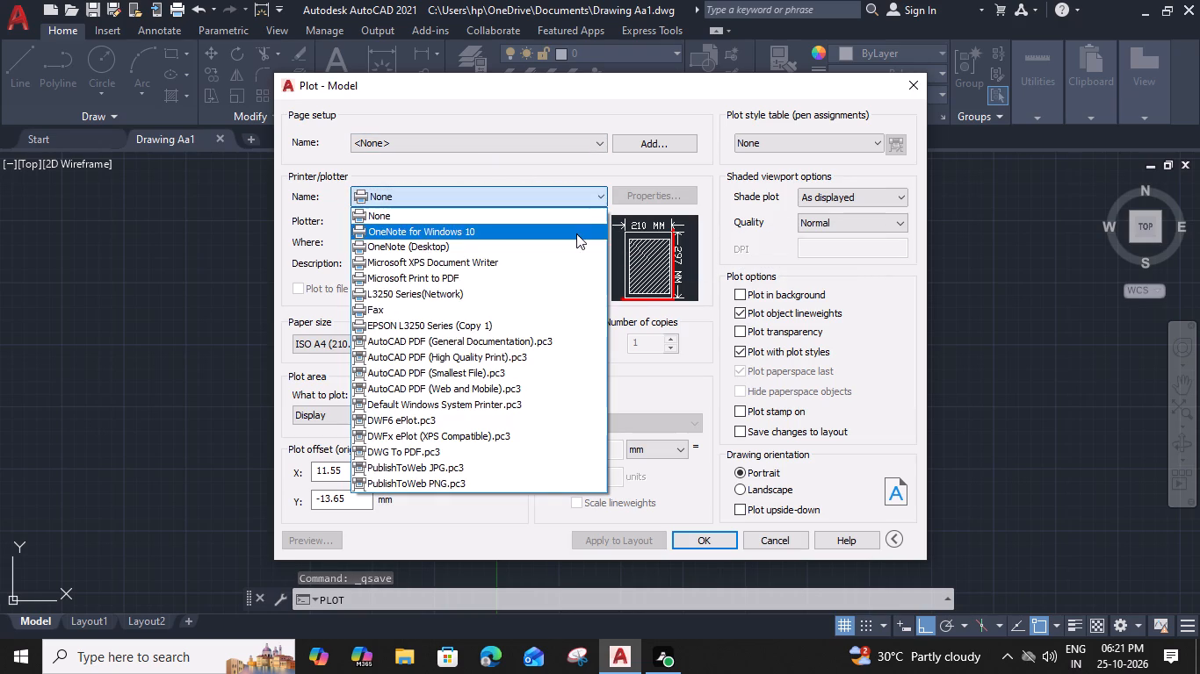
click(526, 358)
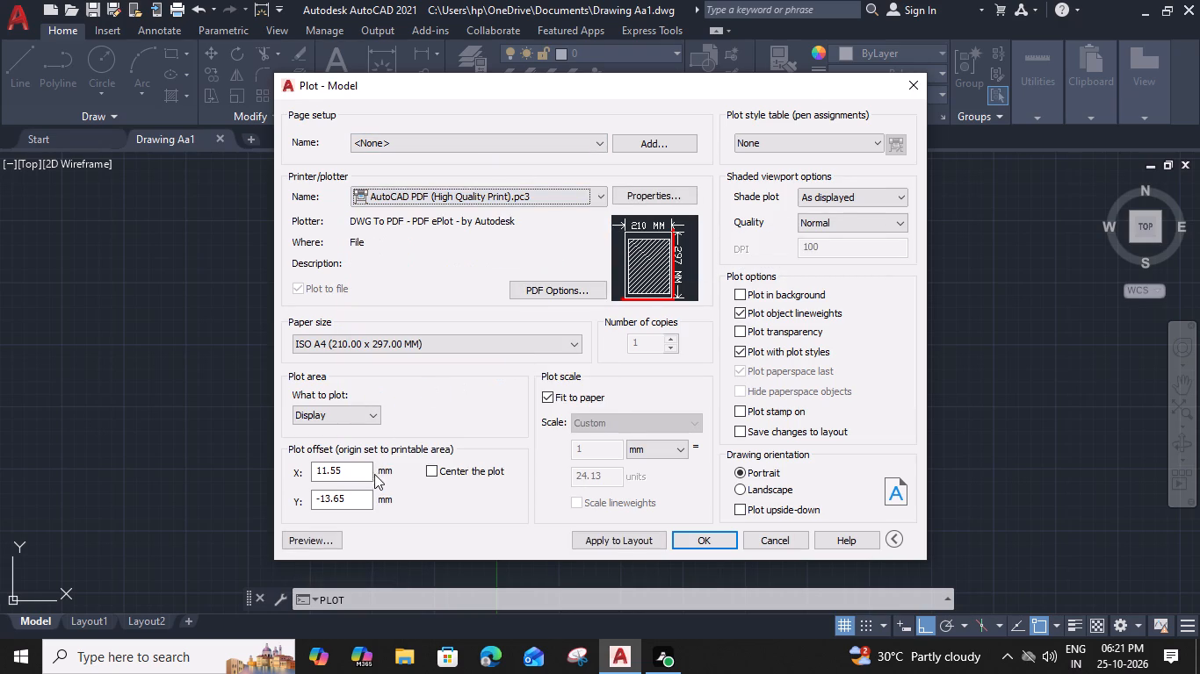
click(432, 473)
Set the plot area to a window enclosing the whole house plan with its title and dimensions, and preview the plot.
click(373, 416)
click(366, 465)
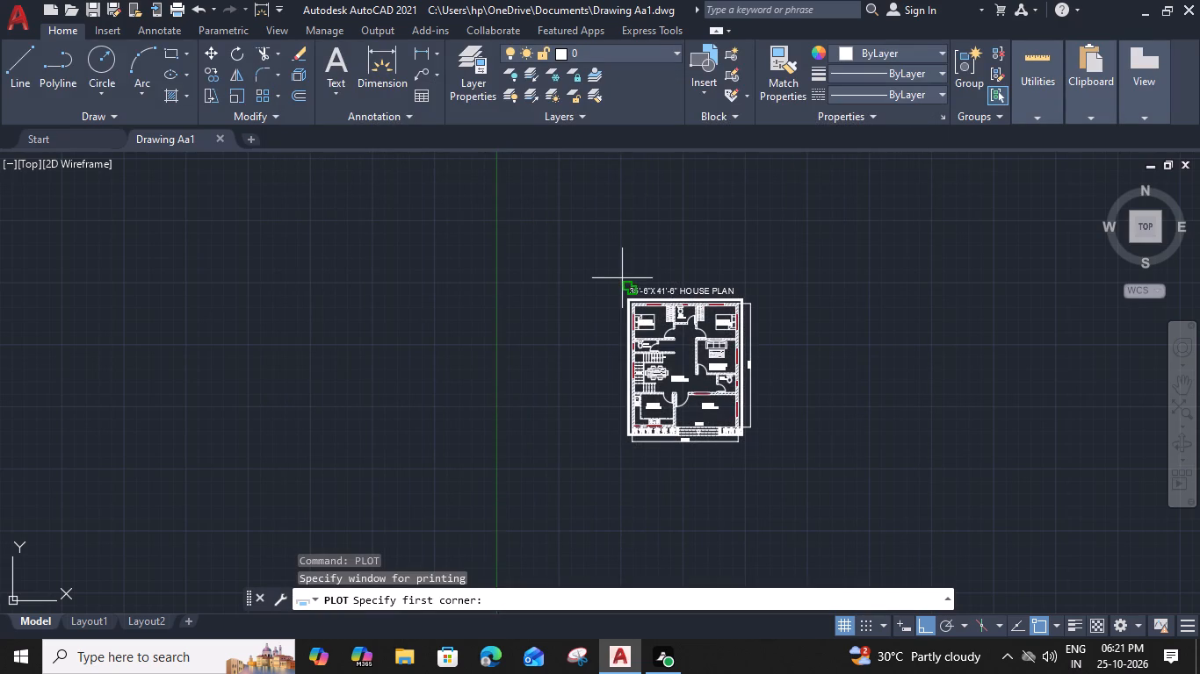
click(618, 276)
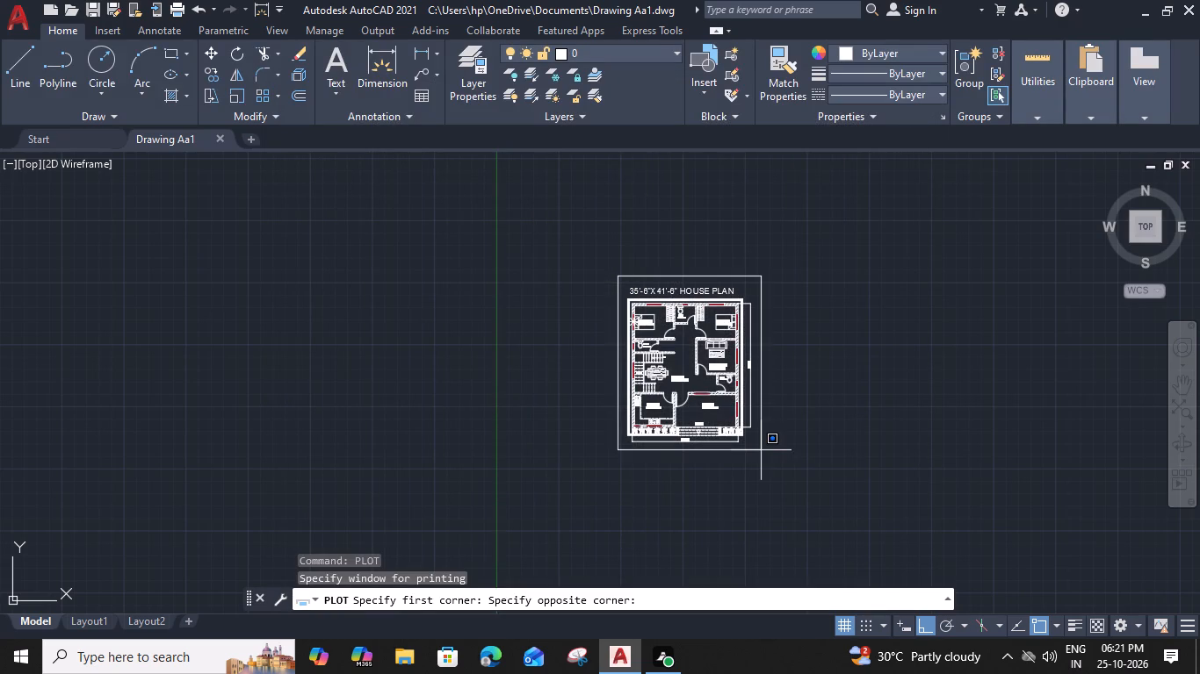
click(758, 449)
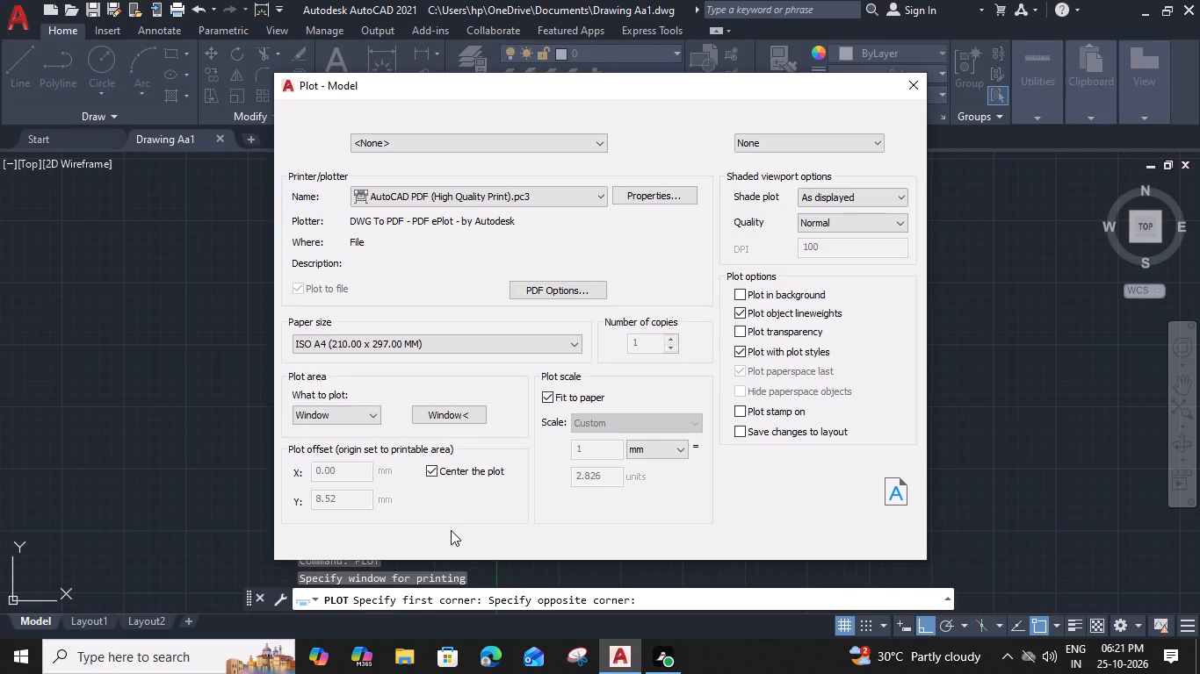
click(312, 546)
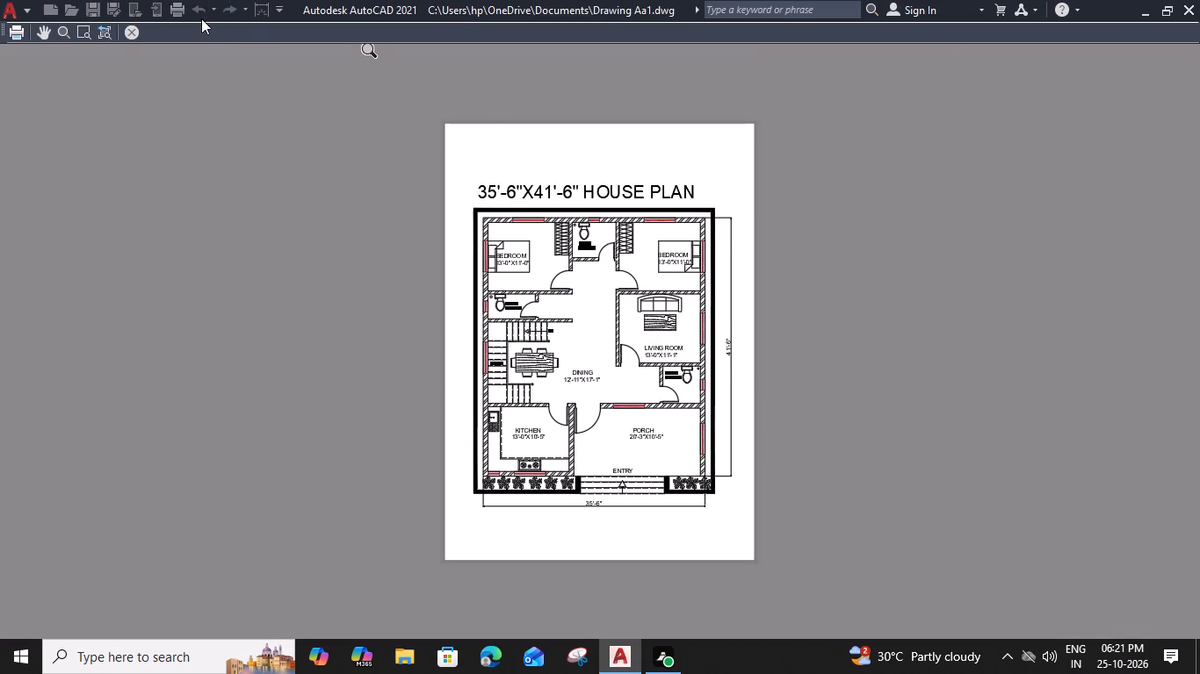
click(134, 32)
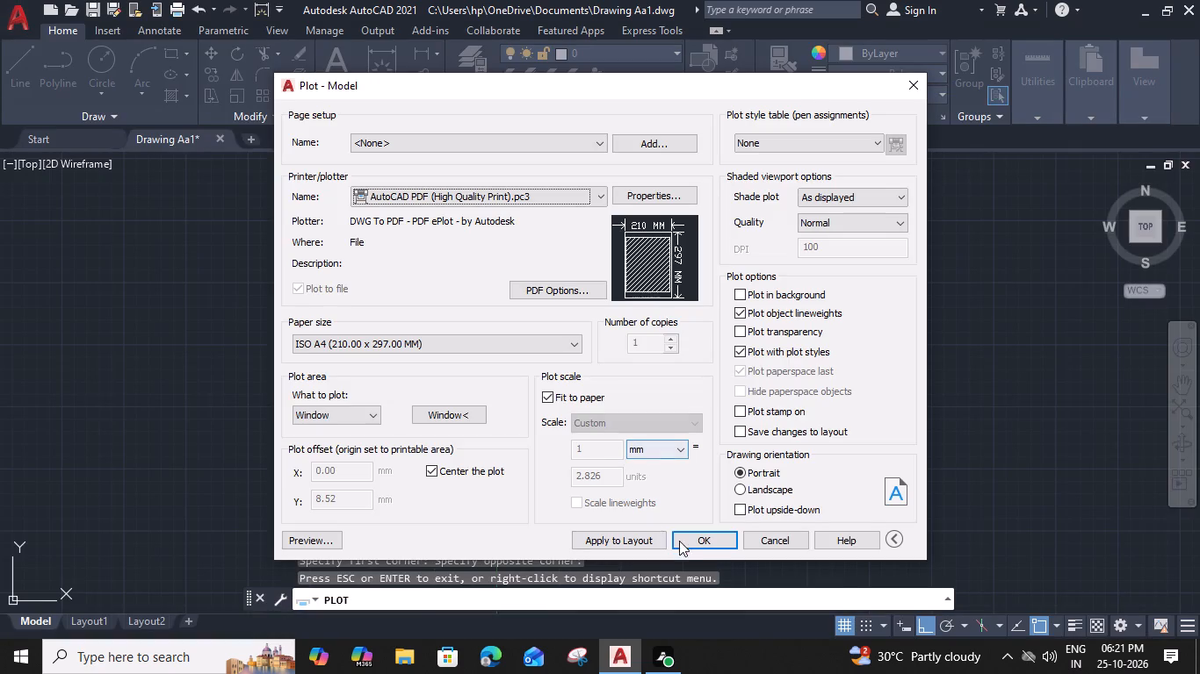
Plot the plan to Documents as the PDF file Drawing Aa1-Model.pdf and close the PDF once it opens in Edge.
click(685, 542)
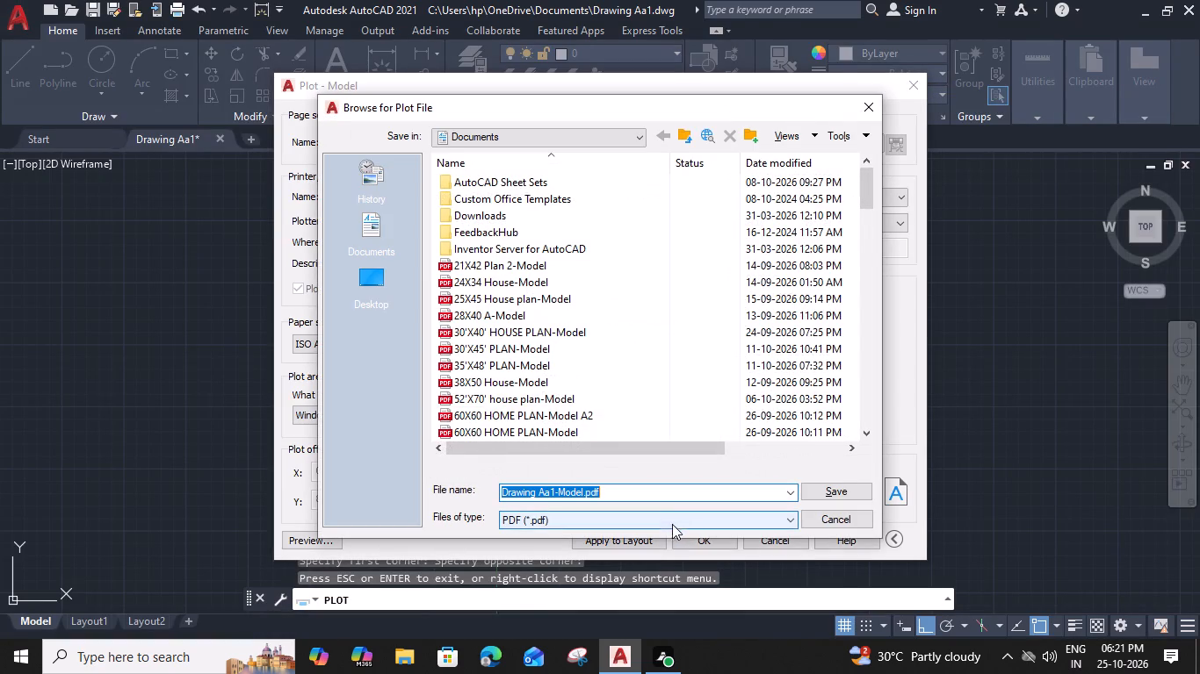
click(829, 491)
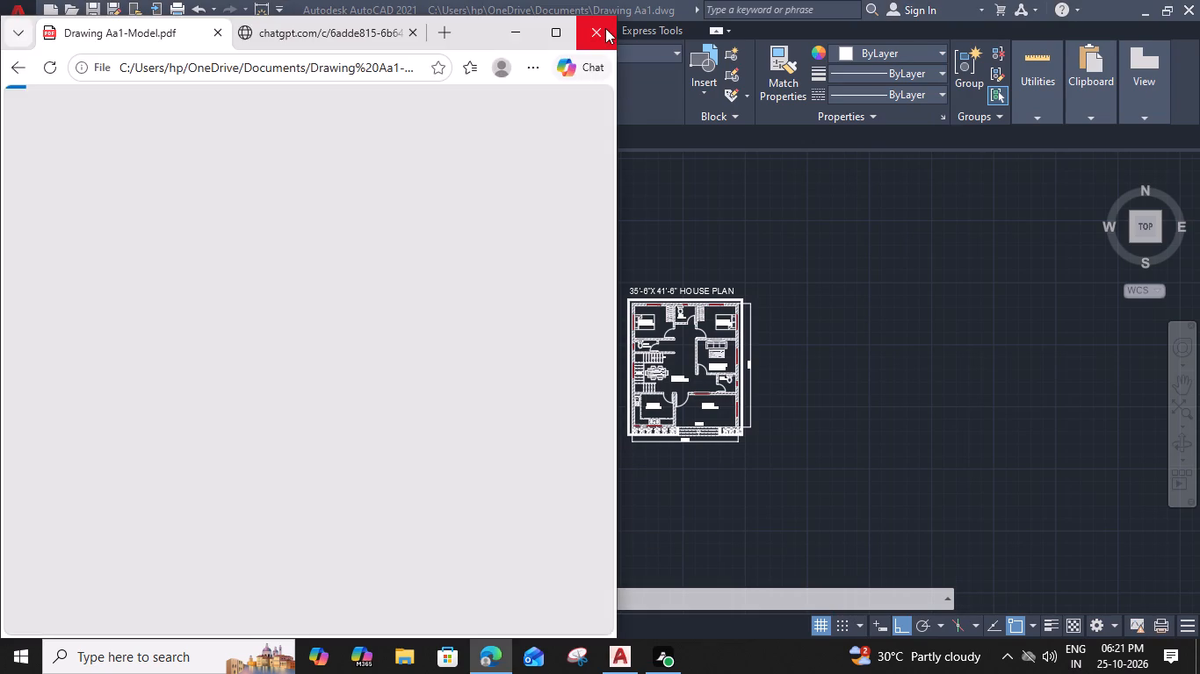
click(605, 28)
Open a new drawing alongside Drawing Aa1.
click(248, 139)
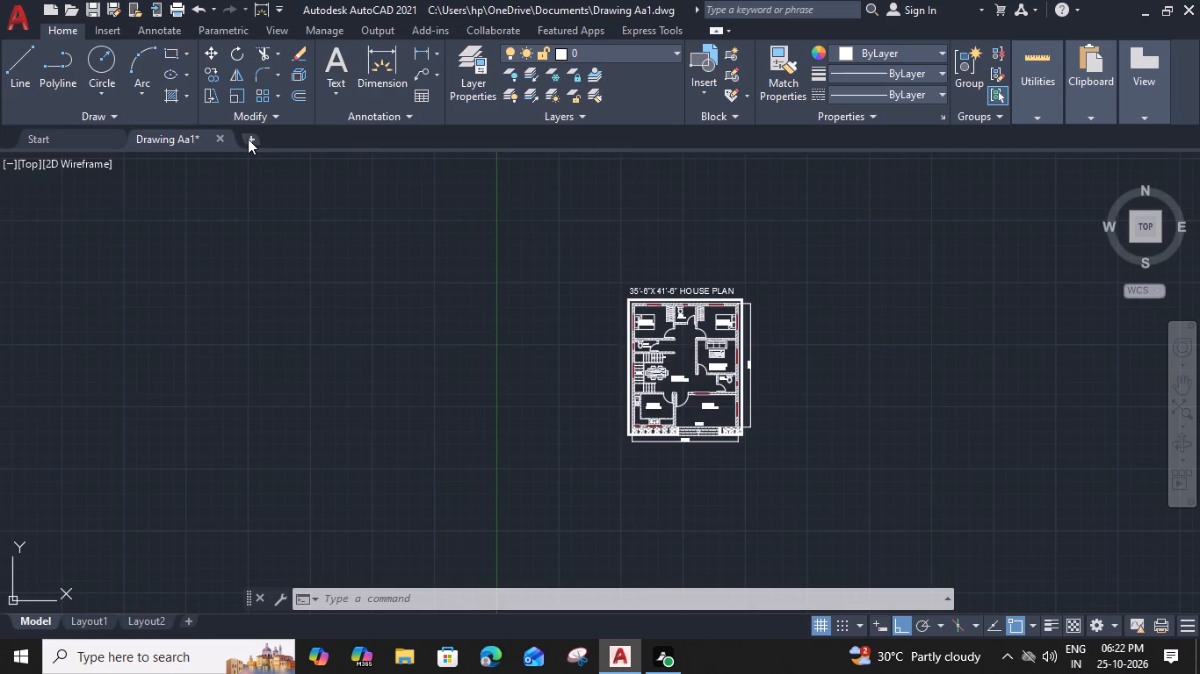
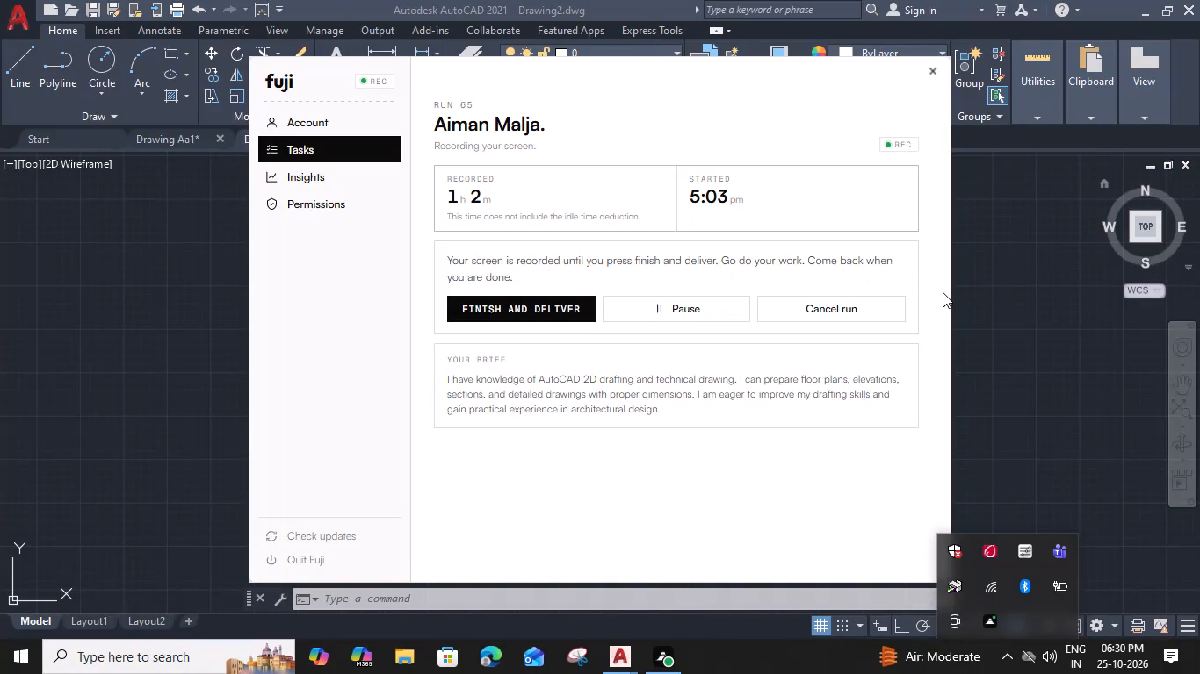
Set the new drawing's units to Engineering length with 0'-0.00" precision and an insertion scale in inches.
click(1036, 367)
scroll(461, 364, down, 2)
middle_drag(474, 365, 570, 341)
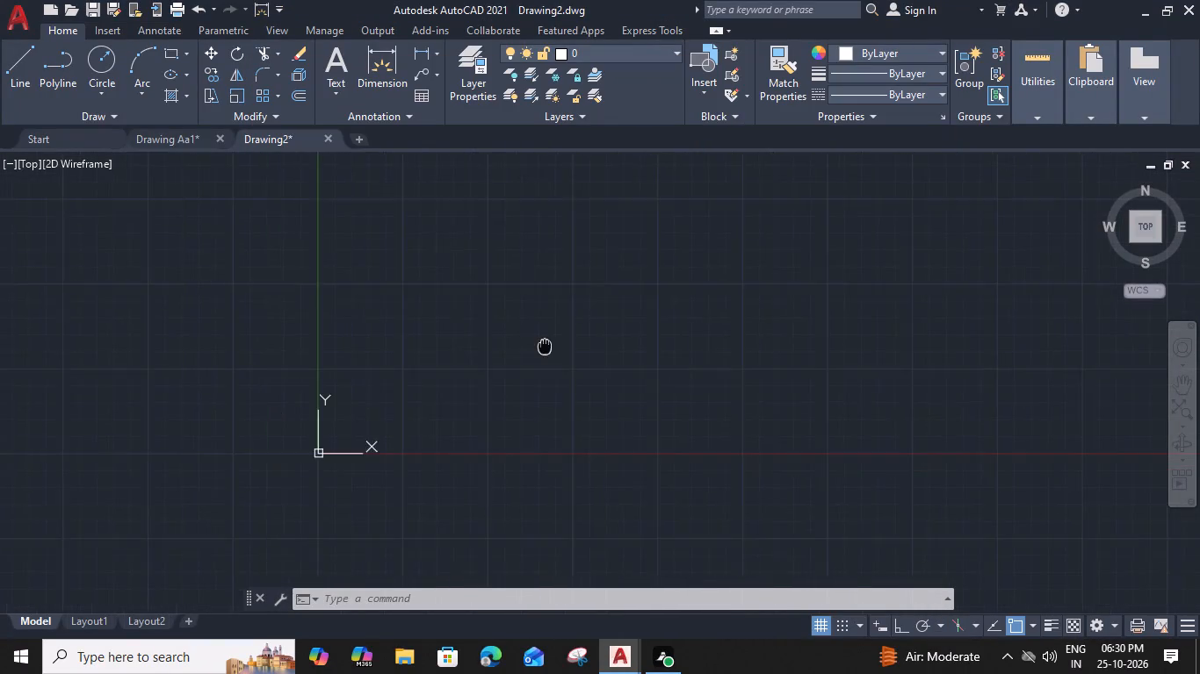
middle_drag(570, 341, 806, 383)
text(un)
key(space)
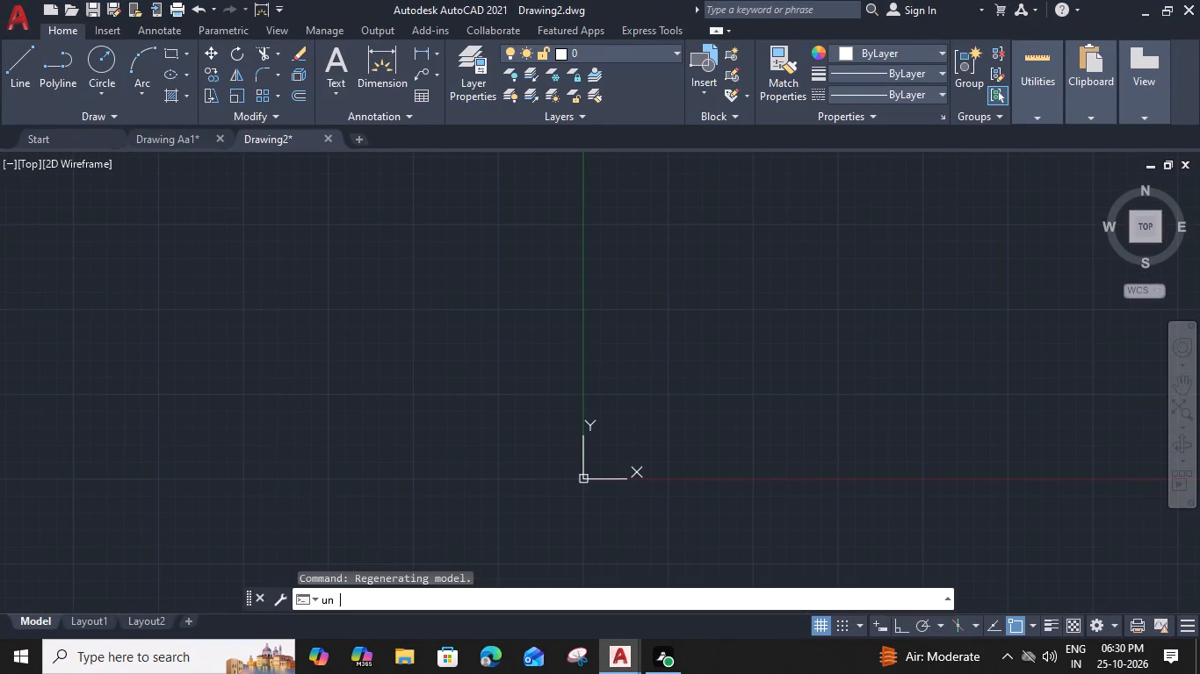
click(580, 201)
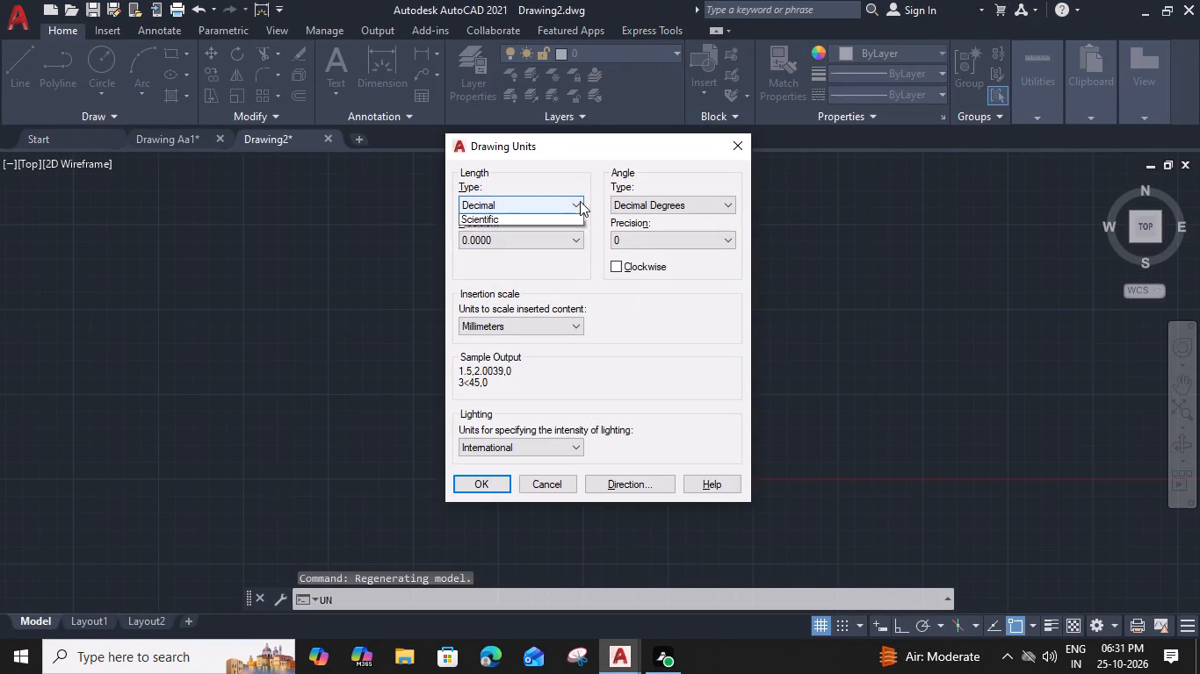
click(558, 247)
click(574, 323)
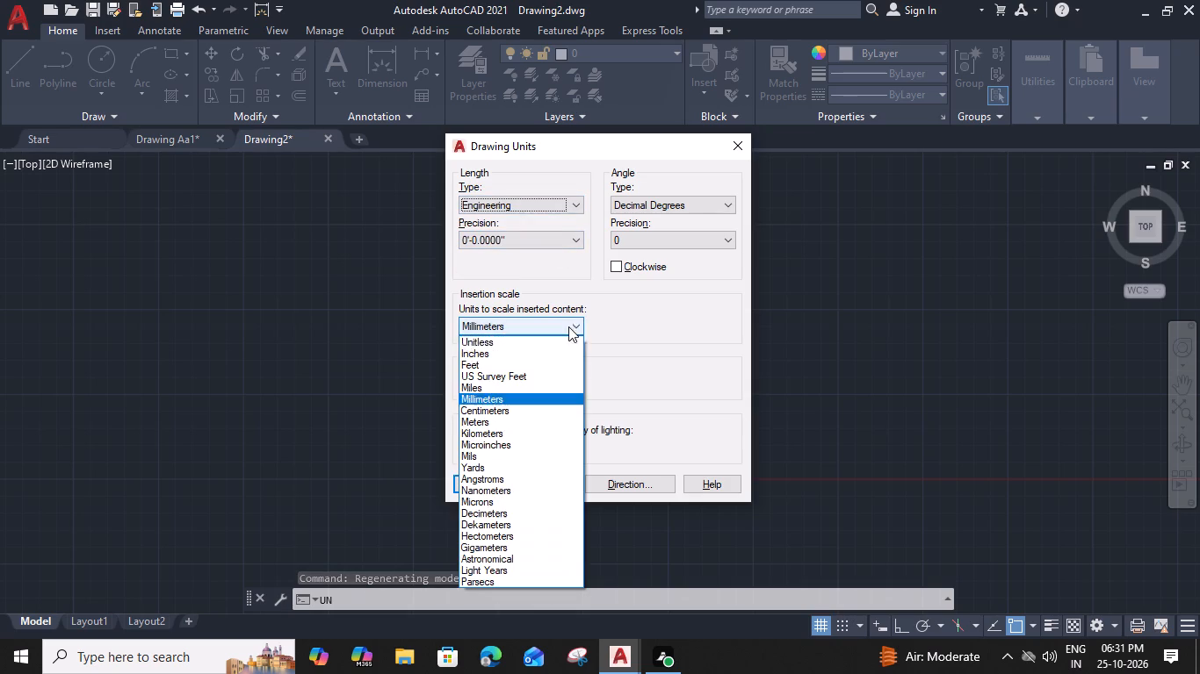
click(539, 355)
click(577, 242)
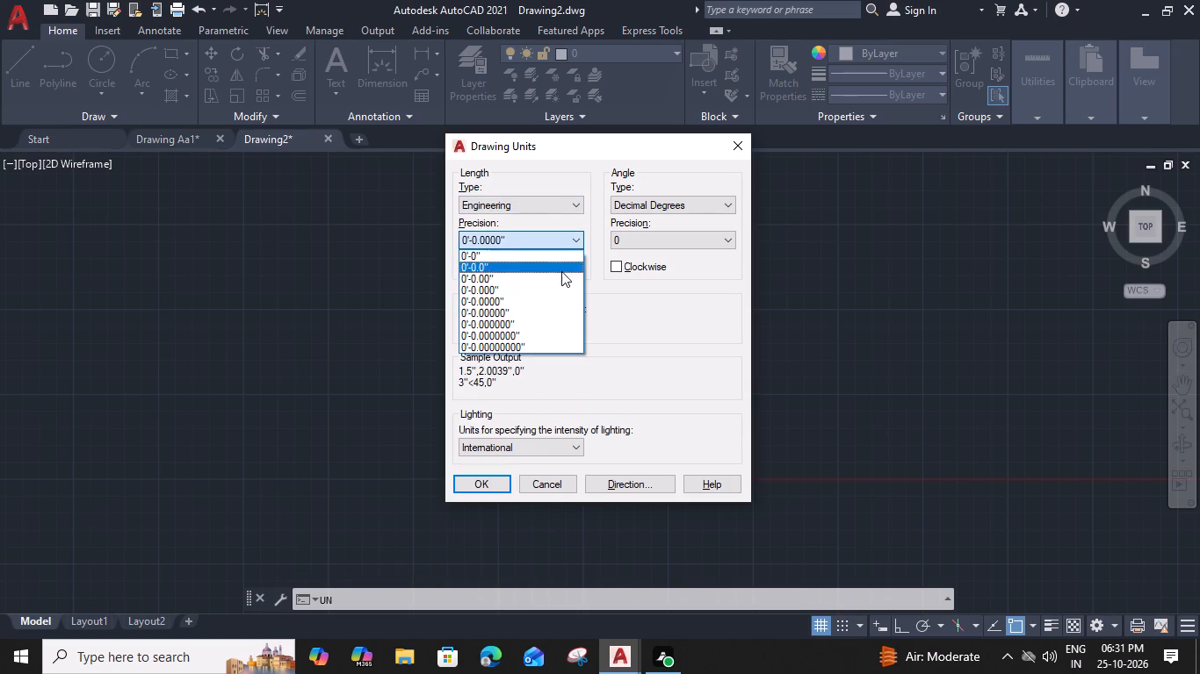
click(555, 277)
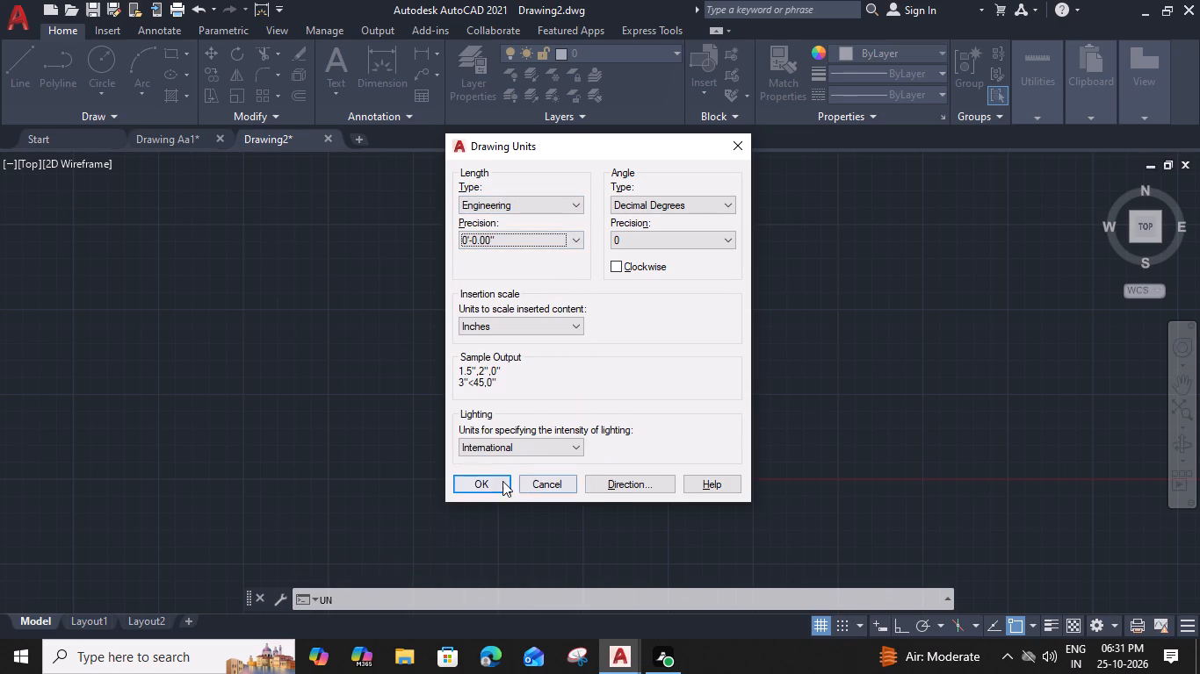
click(488, 481)
Modify the ISO-25 dimension style to Engineering primary units and 9" text height, and make it current.
text(d)
key(space)
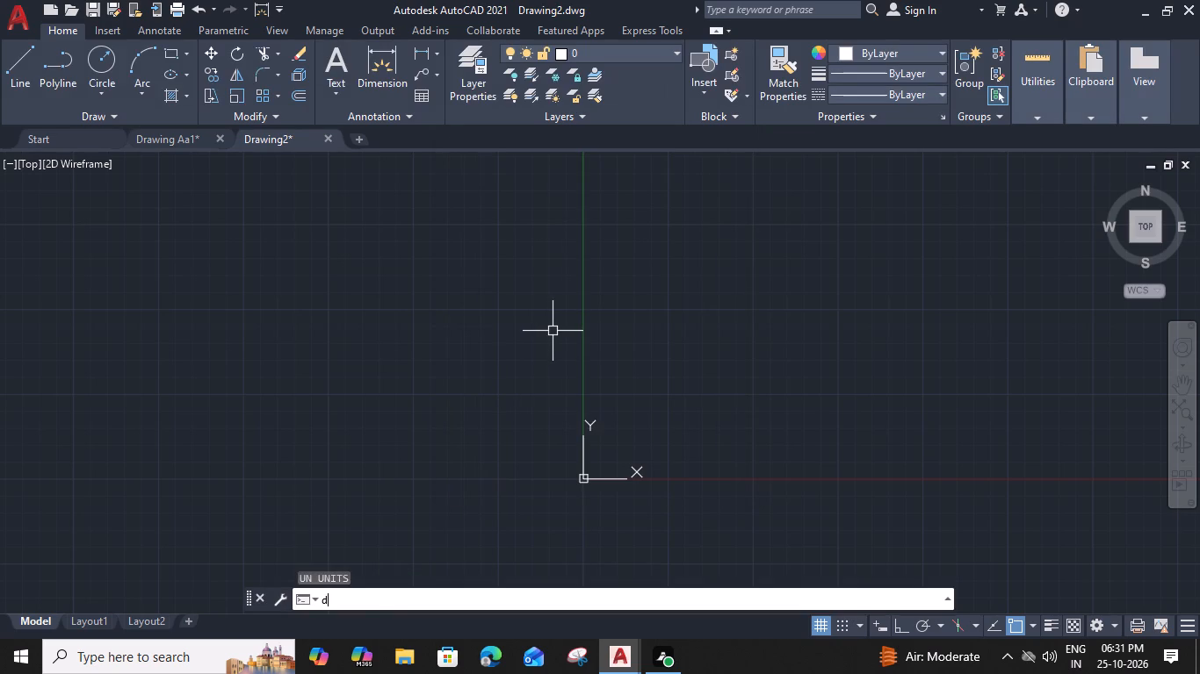
click(798, 290)
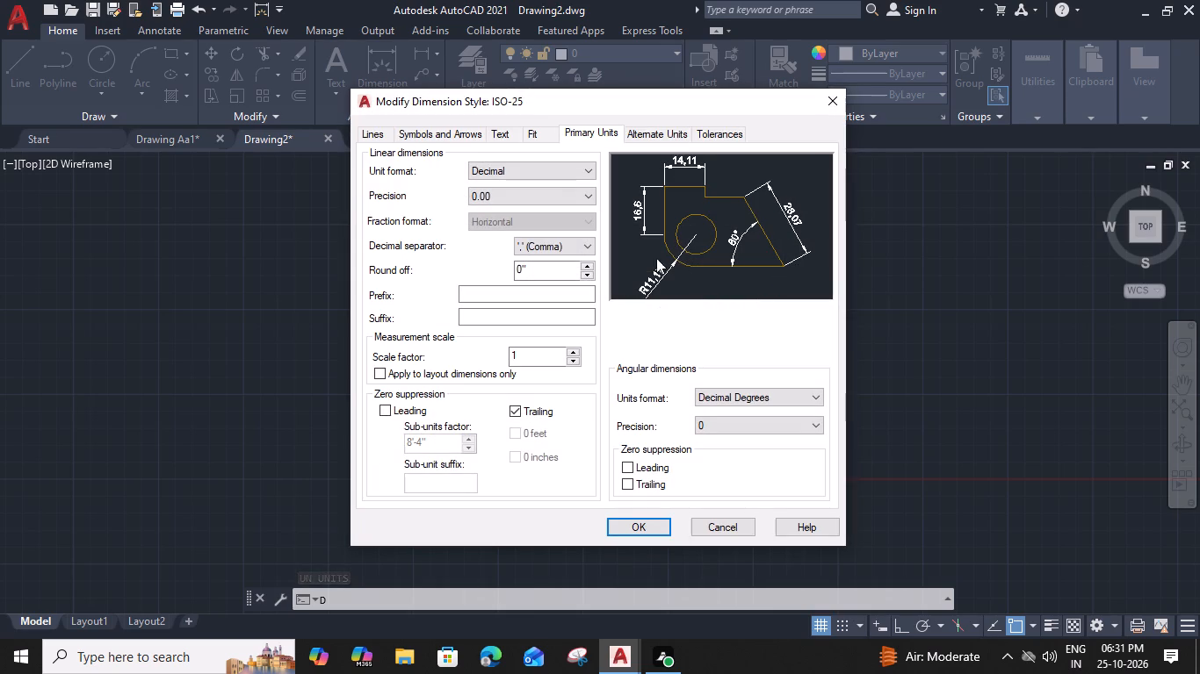
click(584, 175)
click(561, 212)
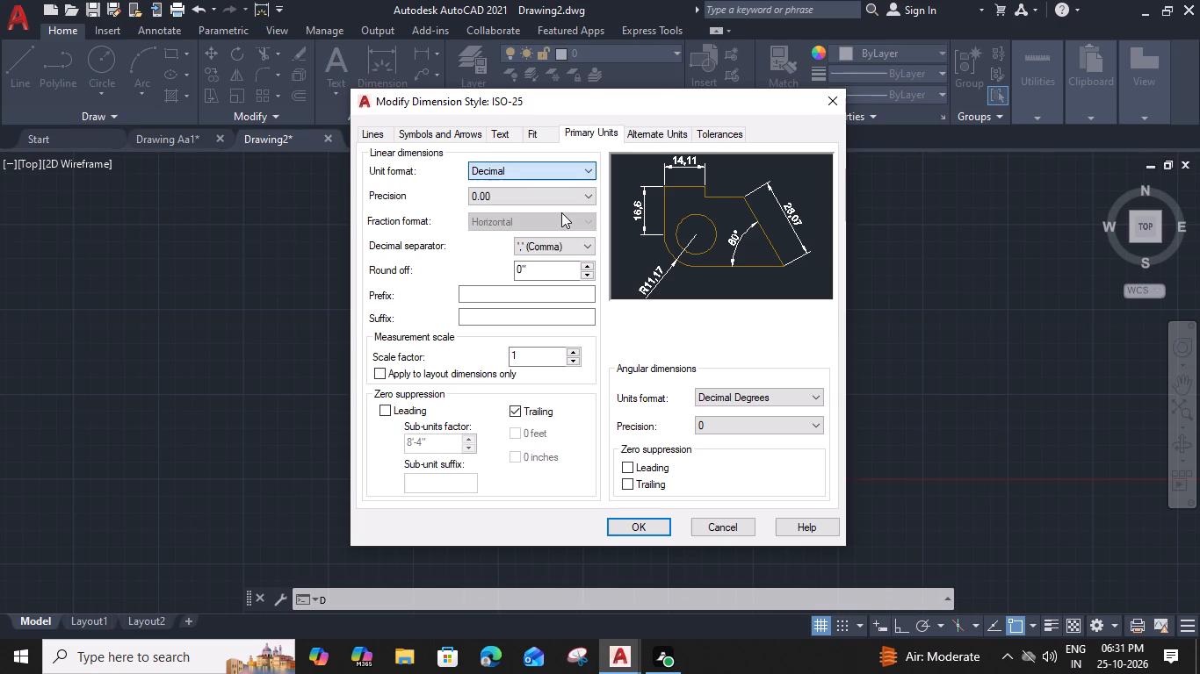
click(503, 133)
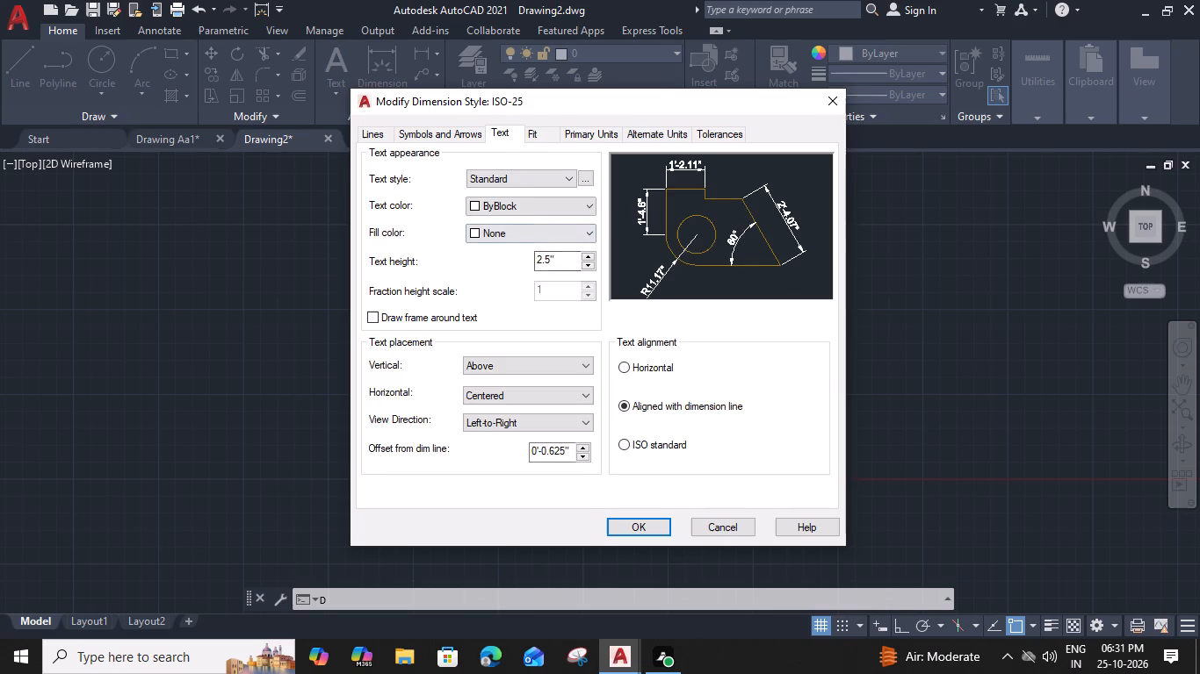
drag(557, 262, 498, 264)
text(9")
key(Return)
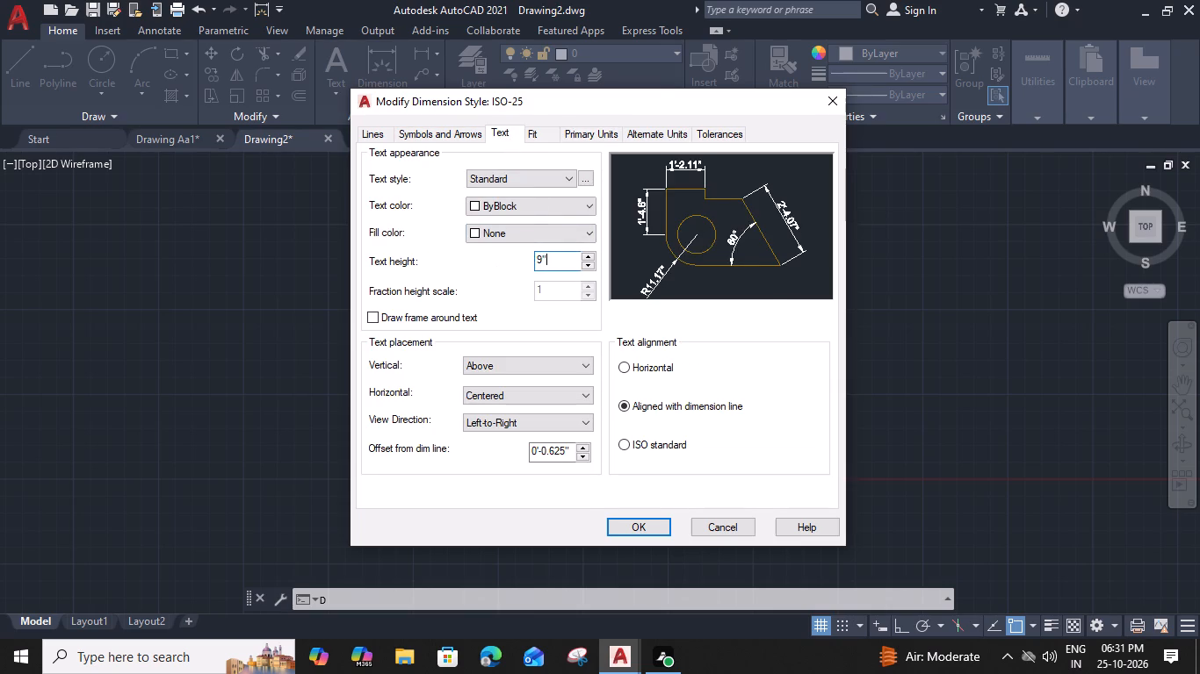
click(639, 521)
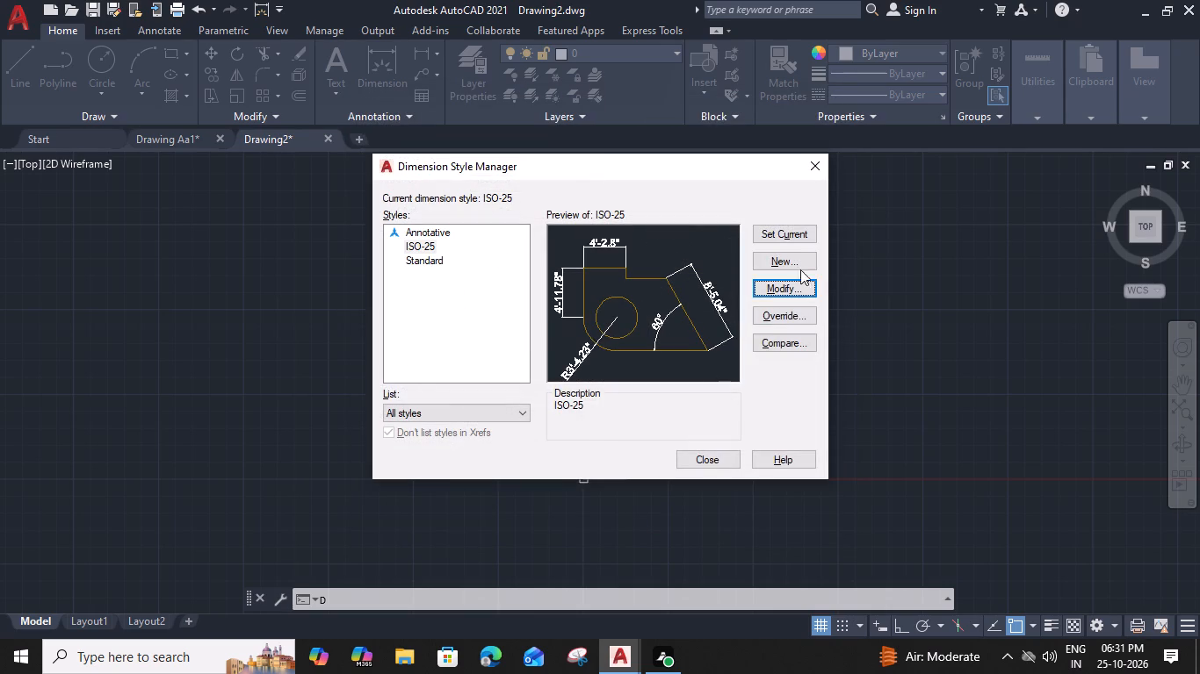
click(806, 229)
click(695, 462)
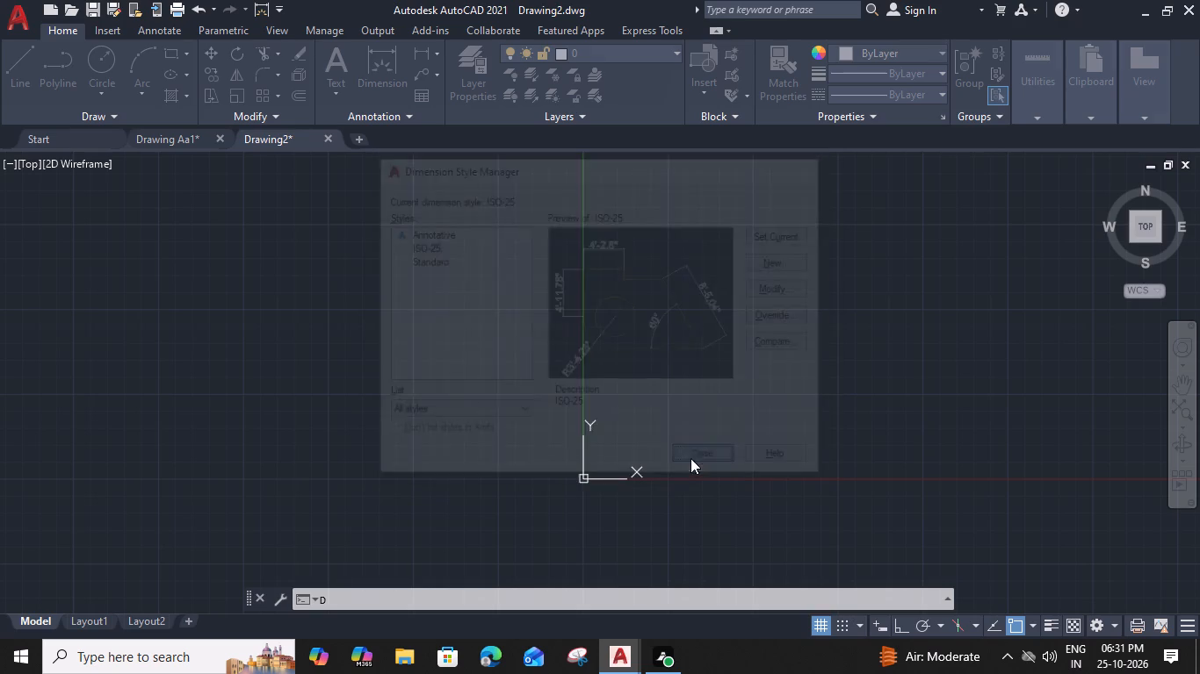
With ortho on, draw a 30' horizontal line and continue it with a vertical line down from its right end.
middle_drag(649, 406, 605, 391)
key(l)
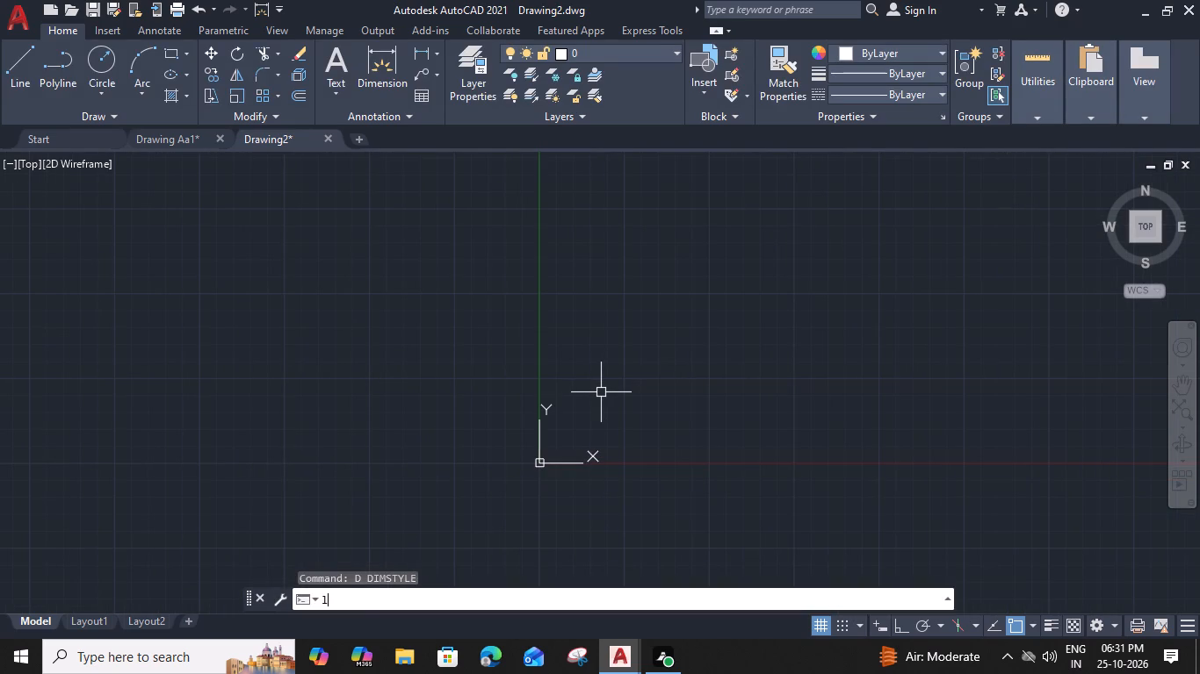
key(space)
click(902, 629)
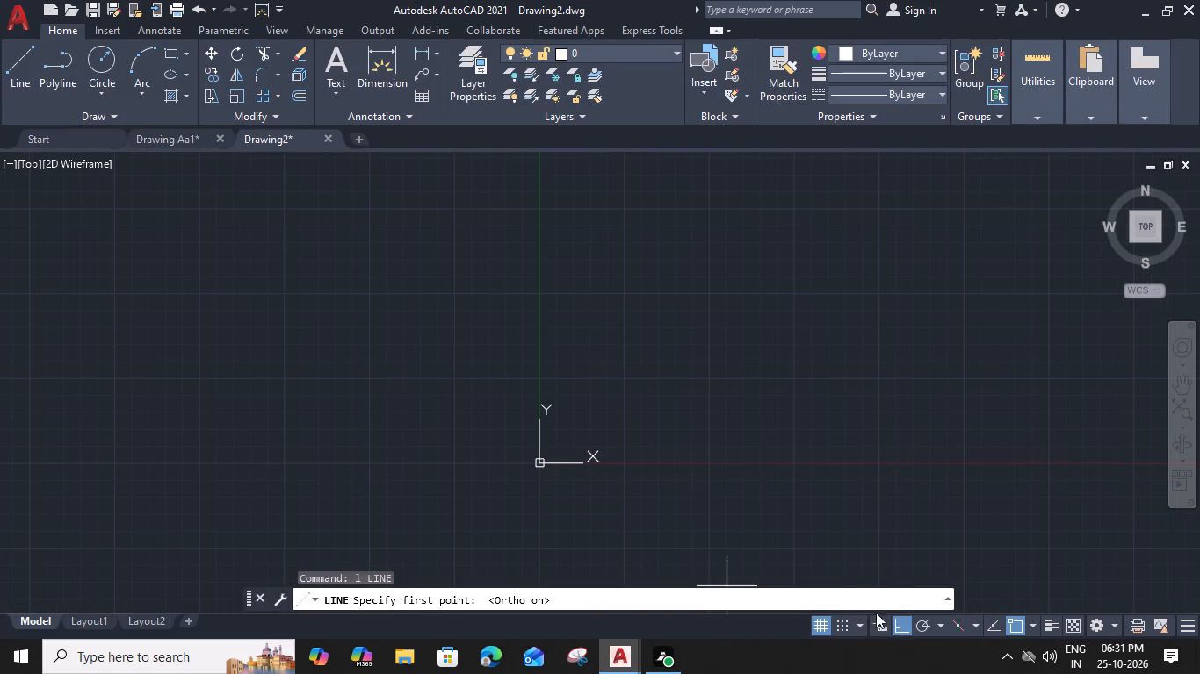
click(592, 222)
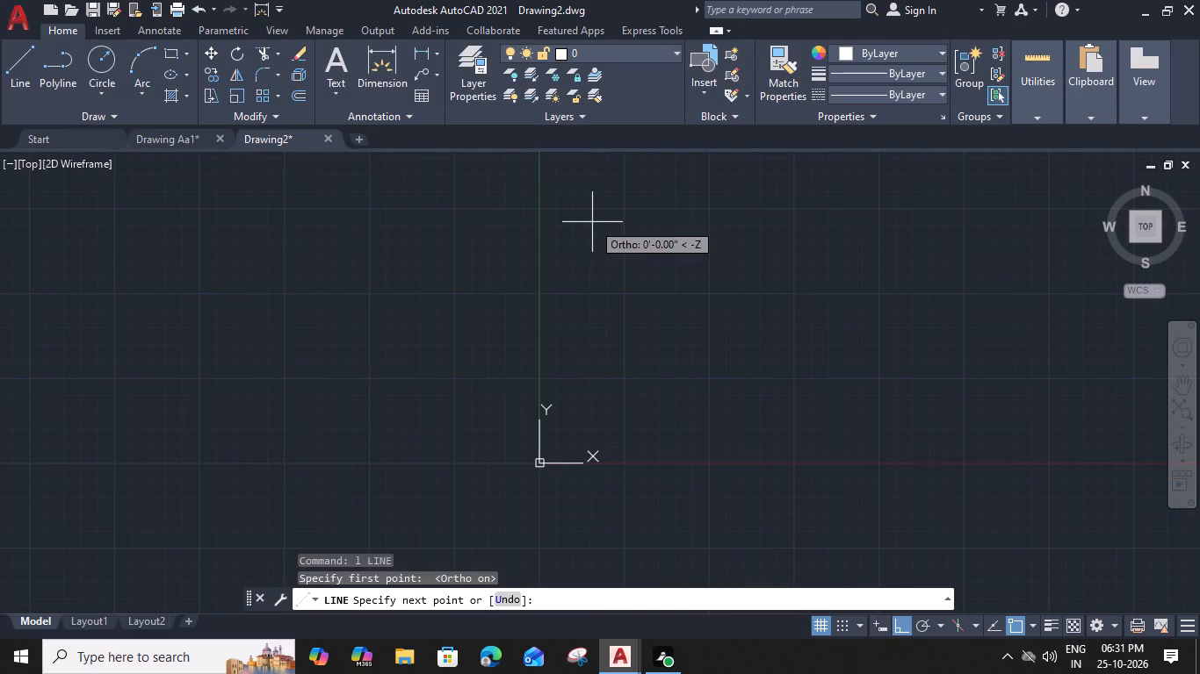
text(30')
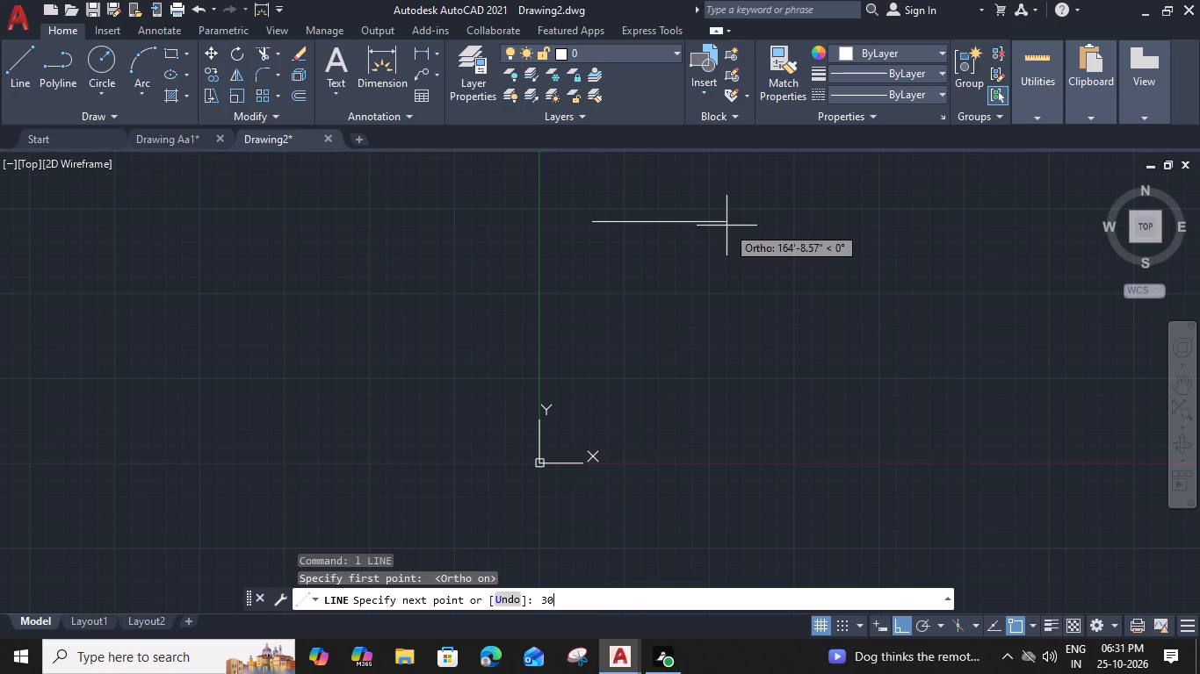
key(space)
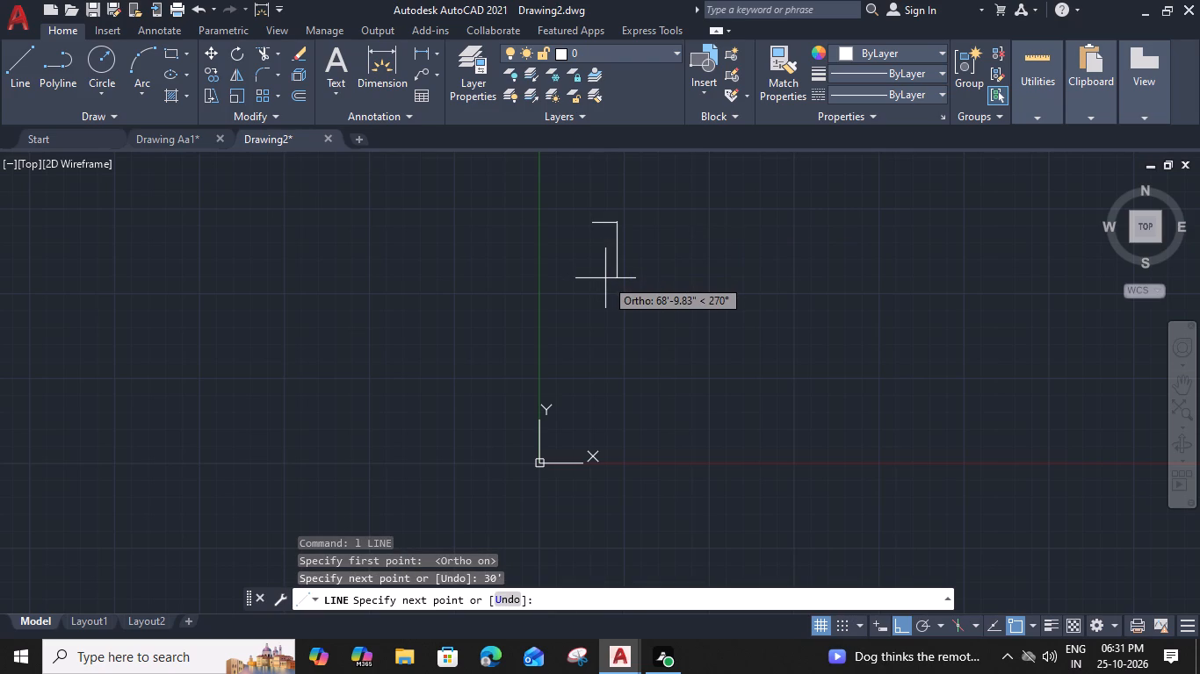
click(612, 297)
key(Escape)
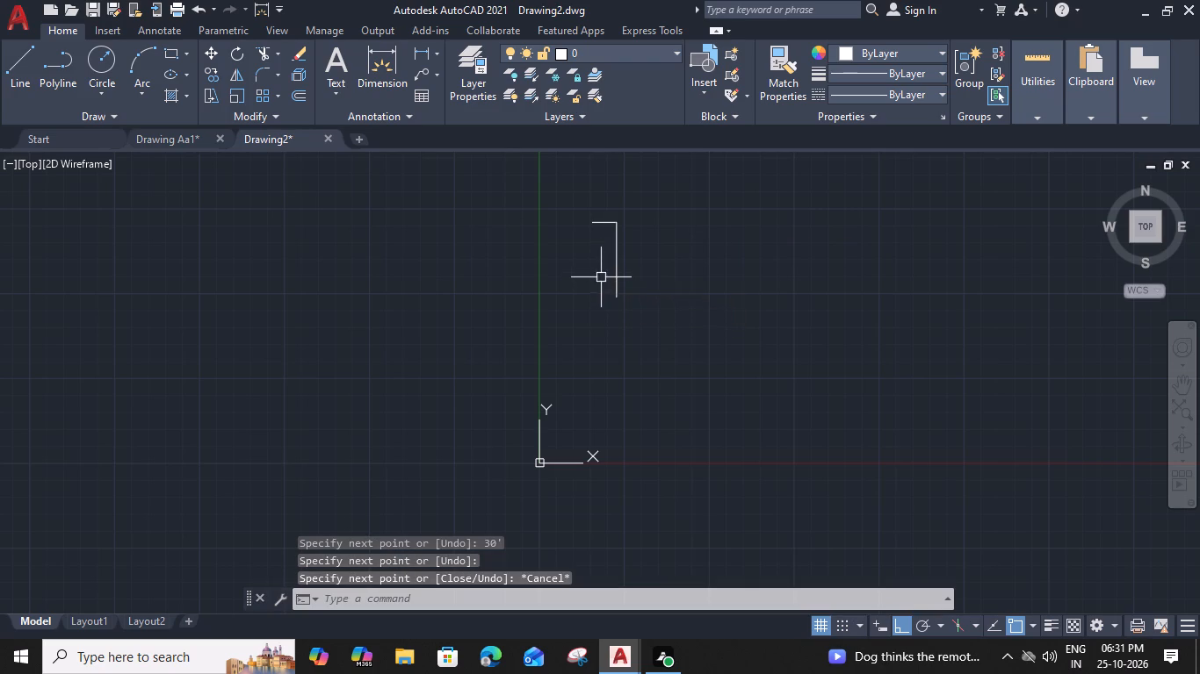
Draw a vertical line straight down from the left end of the 30' horizontal line.
text(l)
key(space)
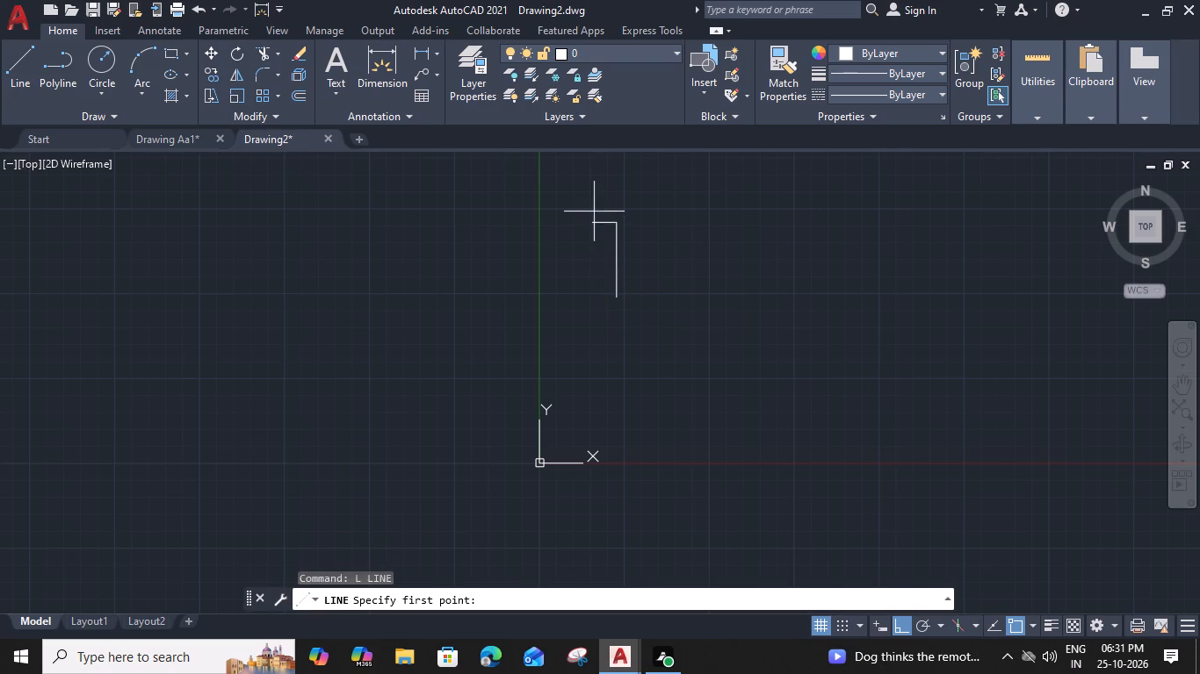
key(Escape)
text(l)
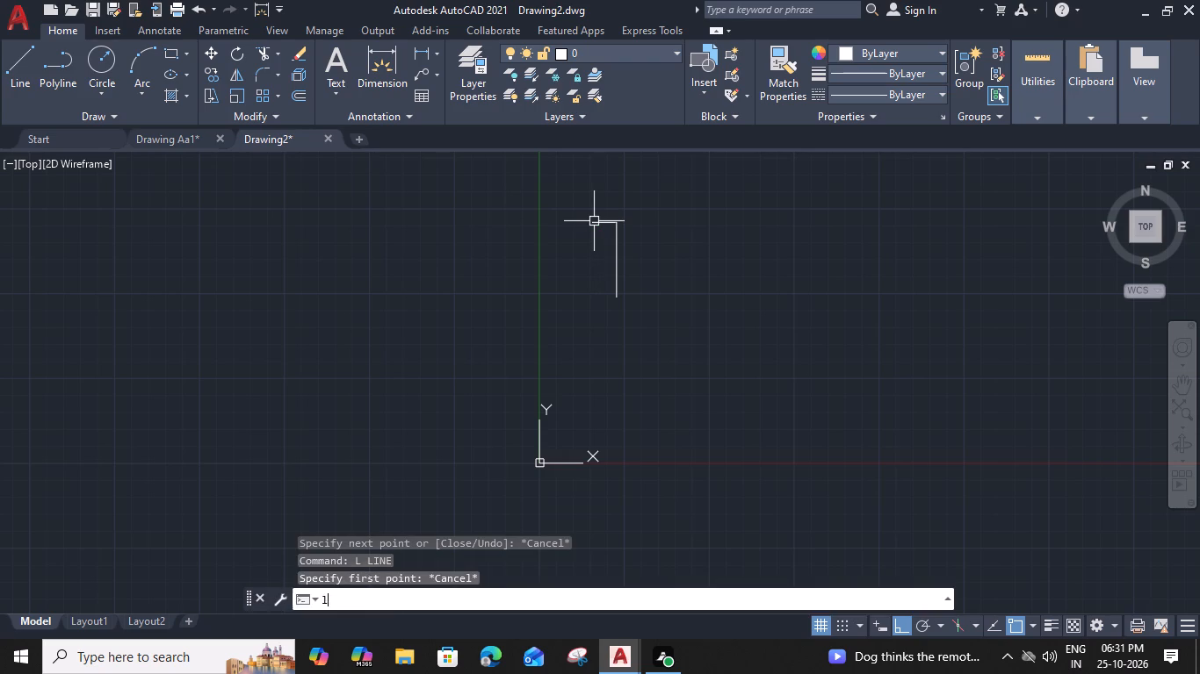
key(space)
scroll(594, 221, up, 3)
click(582, 224)
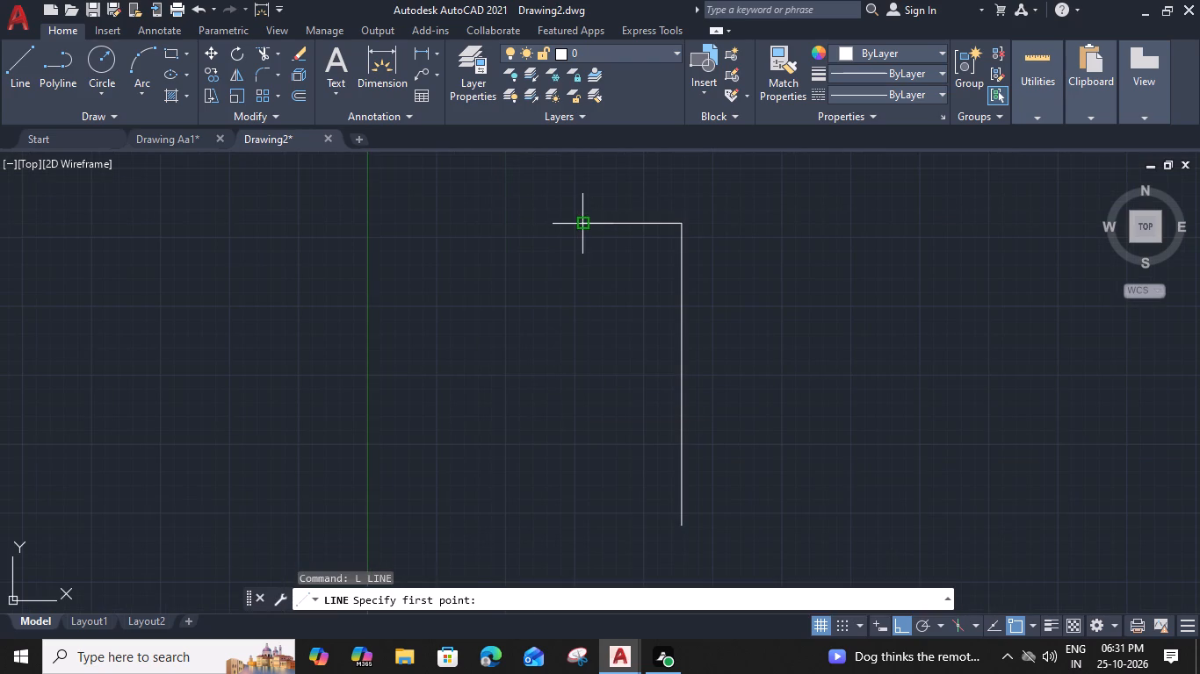
click(575, 389)
key(Escape)
Delete the vertical line at the right end of the 30' line.
click(682, 367)
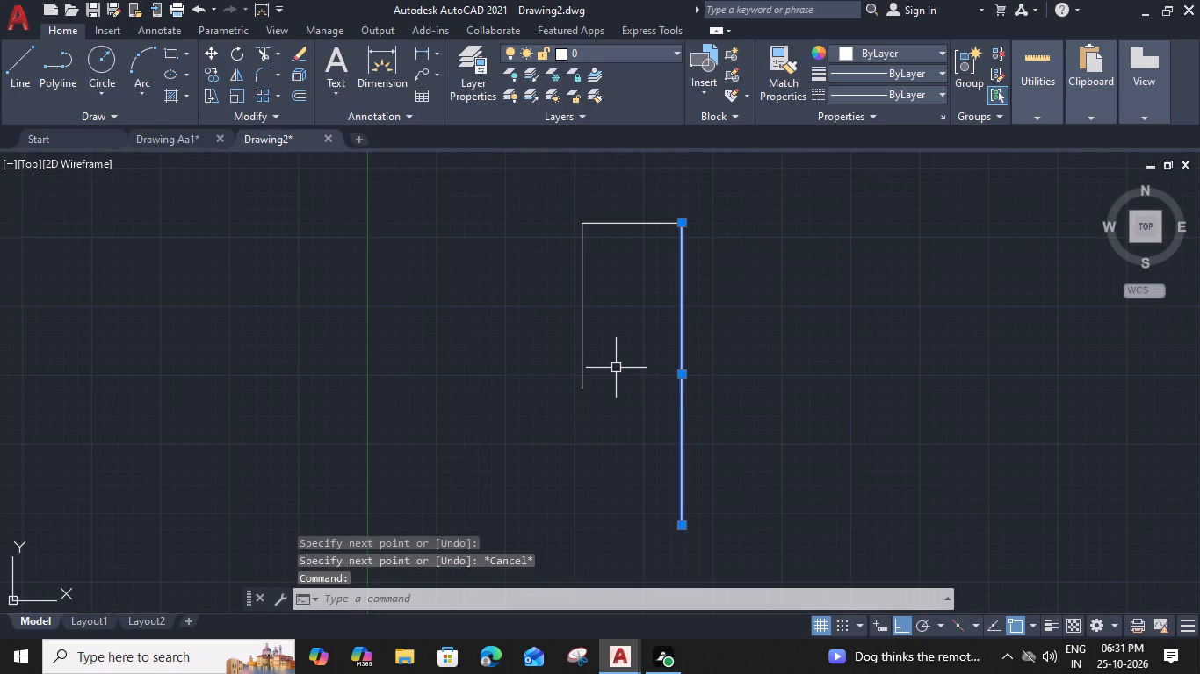
key(Delete)
Offset the 30' top line and the left vertical line 9" inward to form the outer wall thickness.
scroll(595, 213, up, 3)
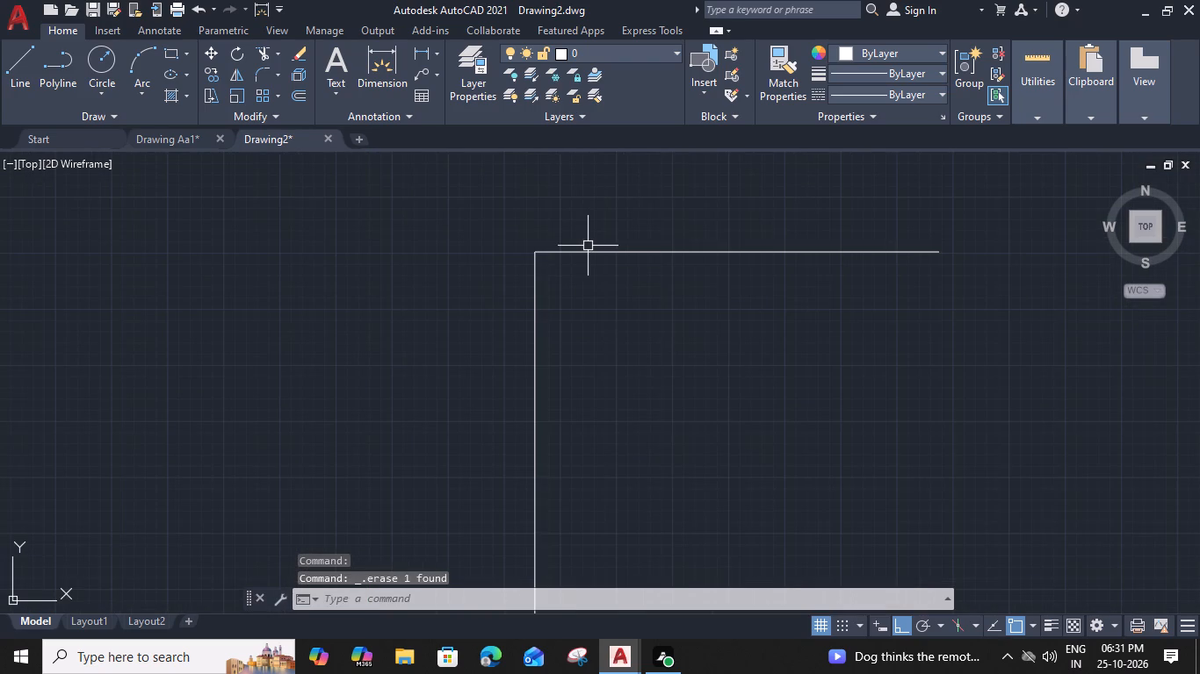
click(588, 247)
click(552, 306)
key(o)
key(space)
key(9)
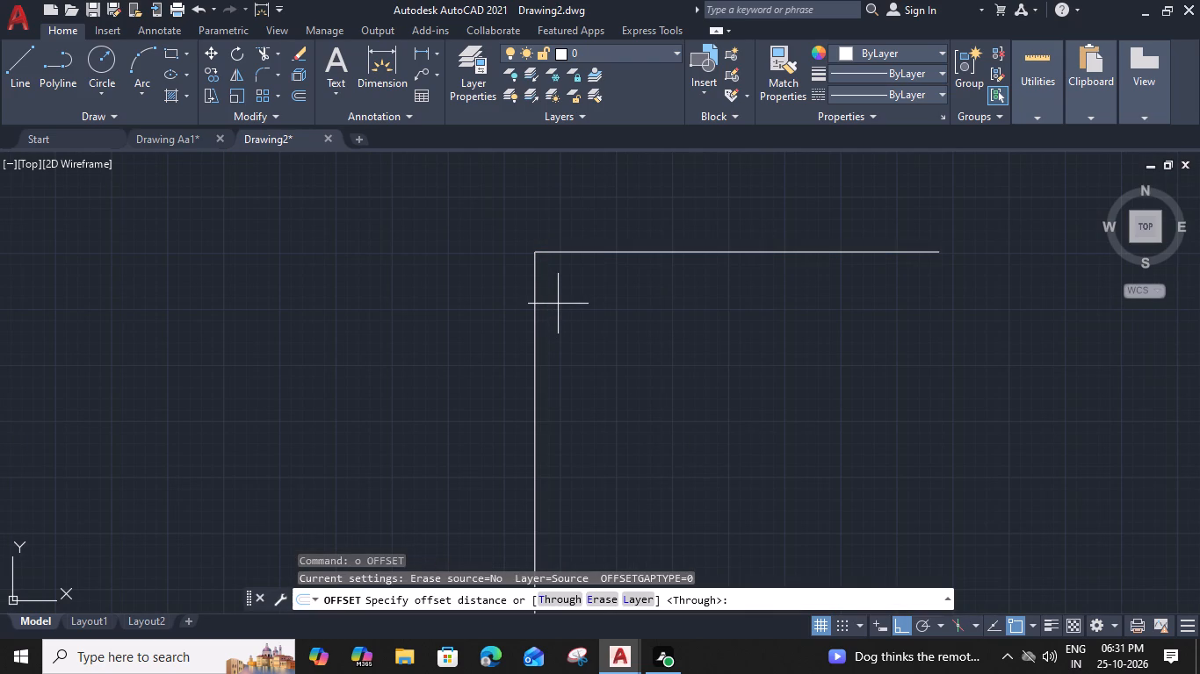
key(shift+quotedbl)
key(Return)
click(558, 327)
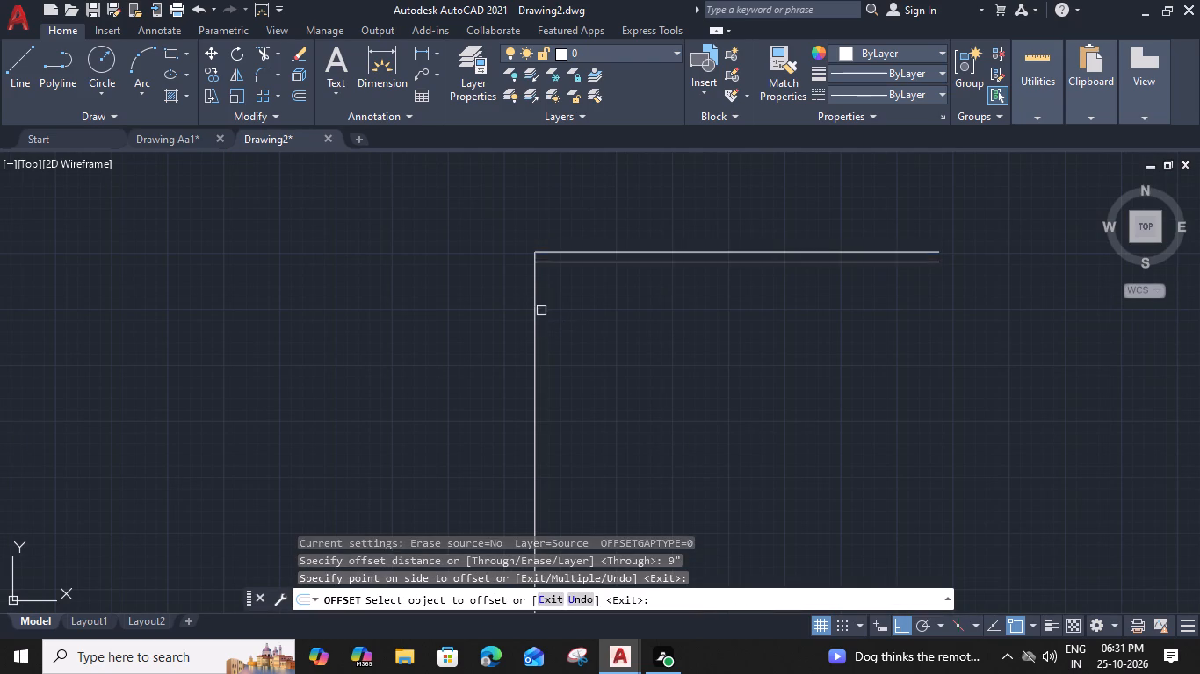
click(533, 301)
click(604, 314)
key(Escape)
Trim the overlapping ends of the inner wall lines at the top-left corner.
key(t)
key(r)
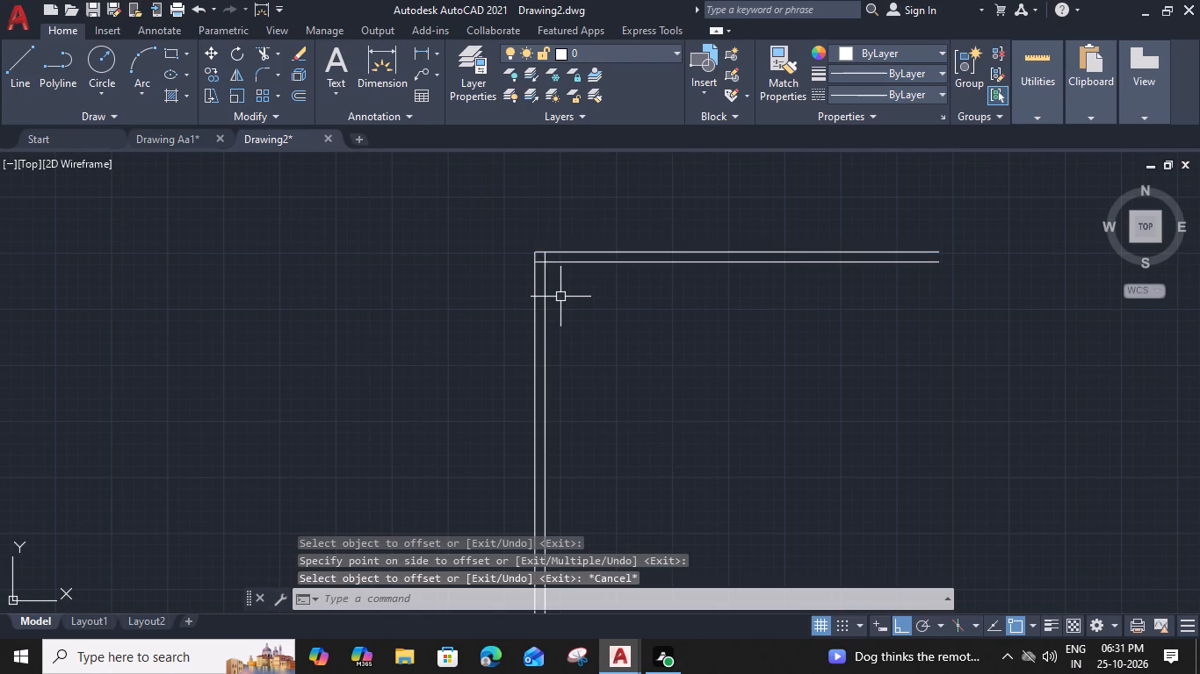
key(space)
scroll(551, 247, up, 2)
click(534, 271)
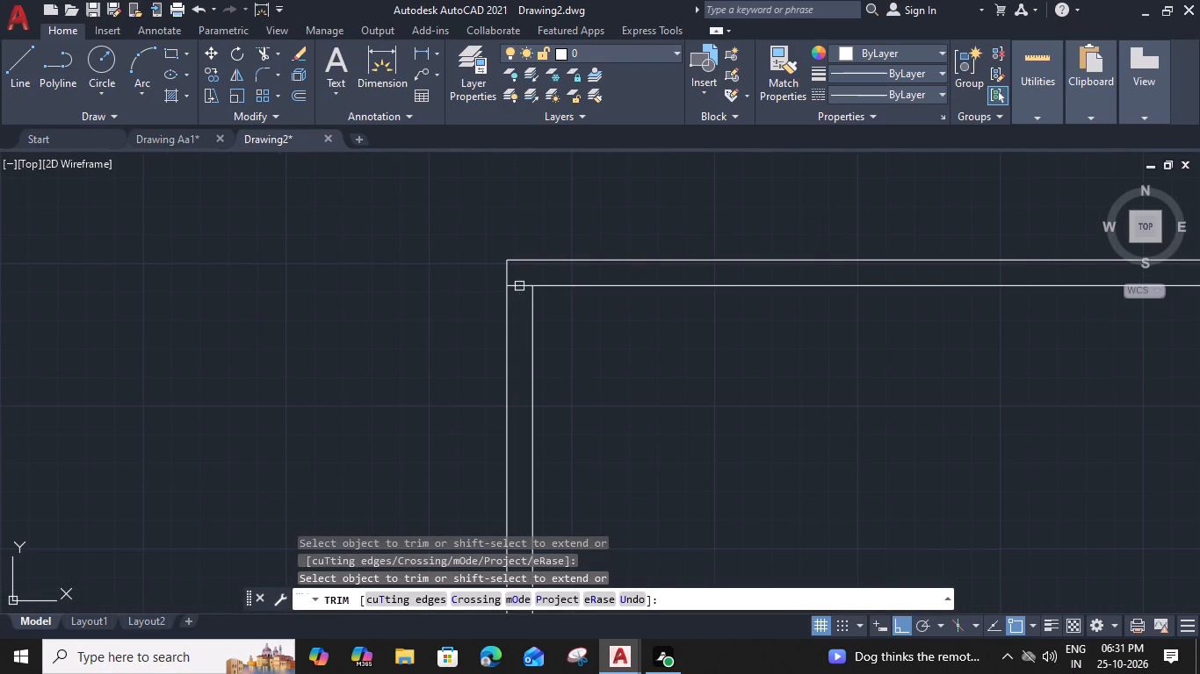
click(519, 285)
key(Escape)
Offset the inner line of the left wall 15'4" to the right for the first room's width.
middle_drag(548, 345, 515, 346)
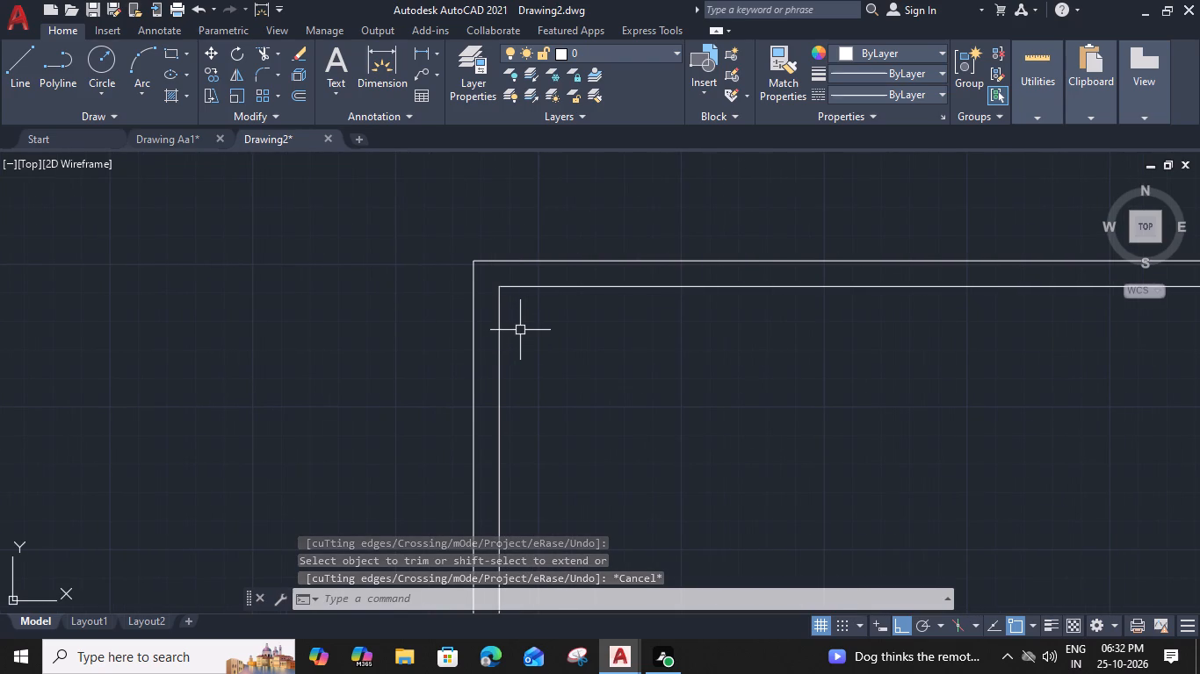
click(501, 318)
key(o)
key(space)
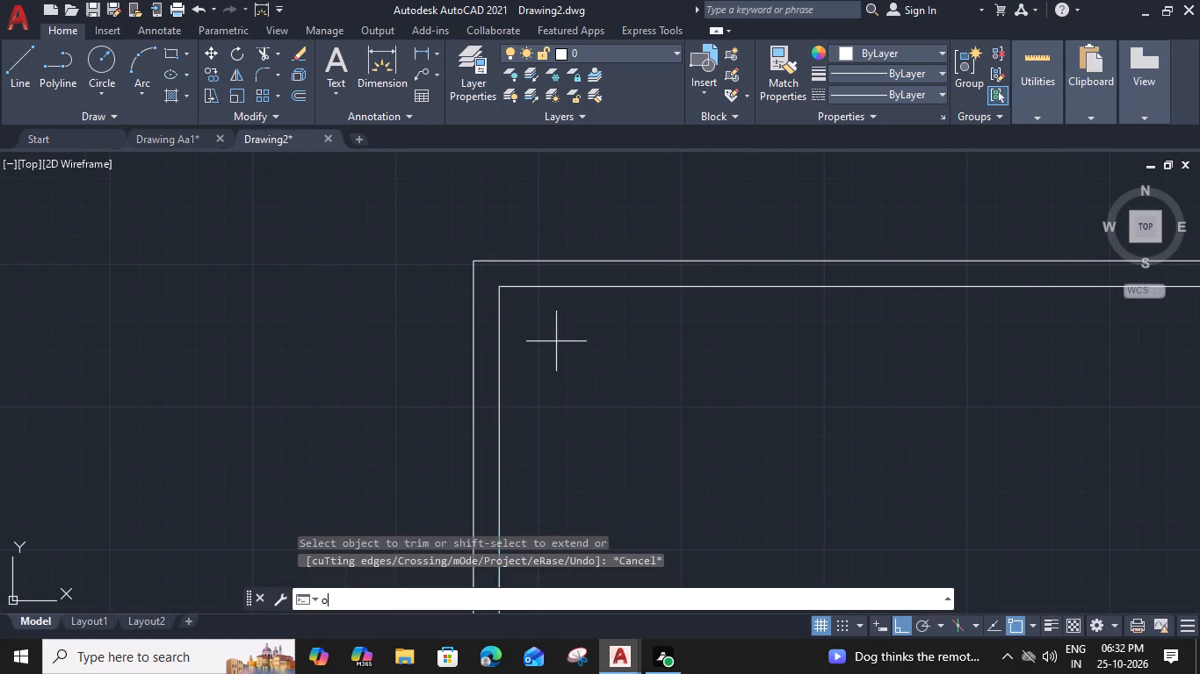
text(15')
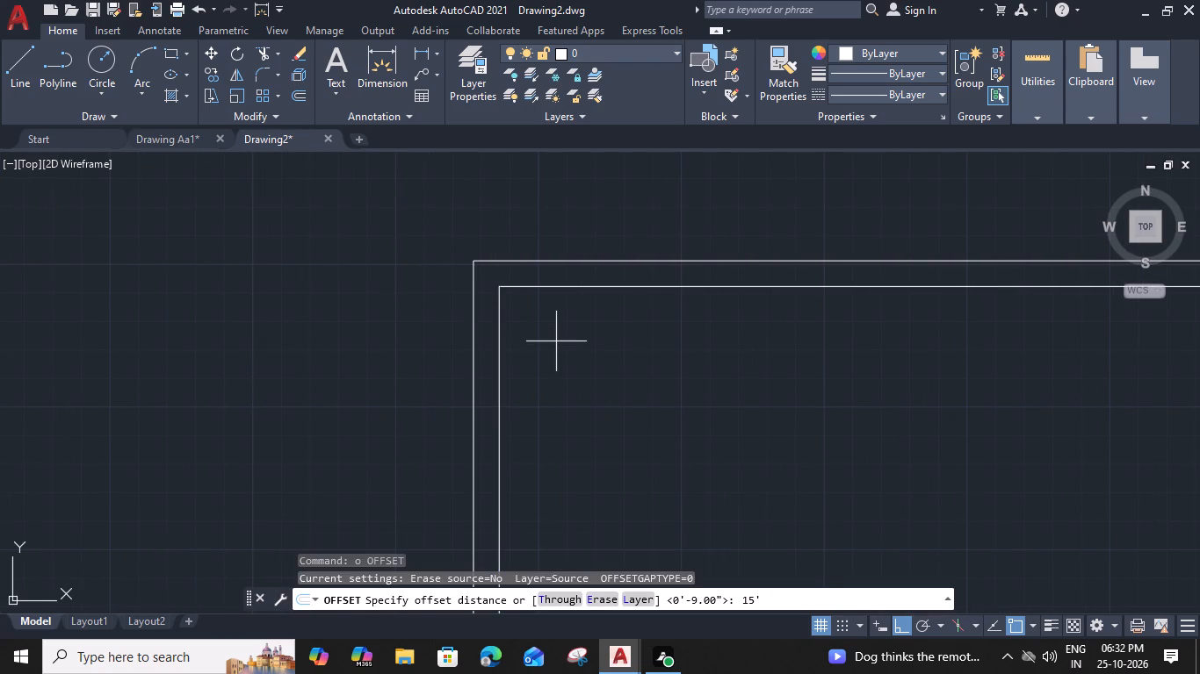
text(4")
key(Return)
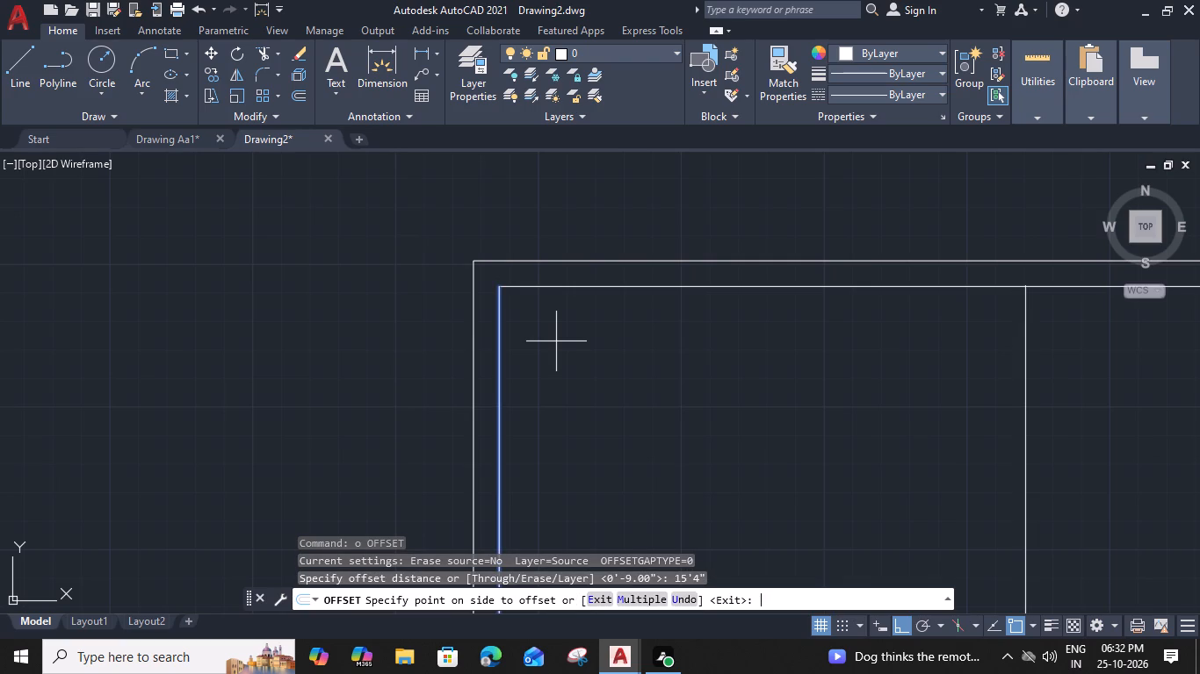
click(756, 386)
scroll(759, 390, down, 1)
middle_drag(754, 386, 451, 279)
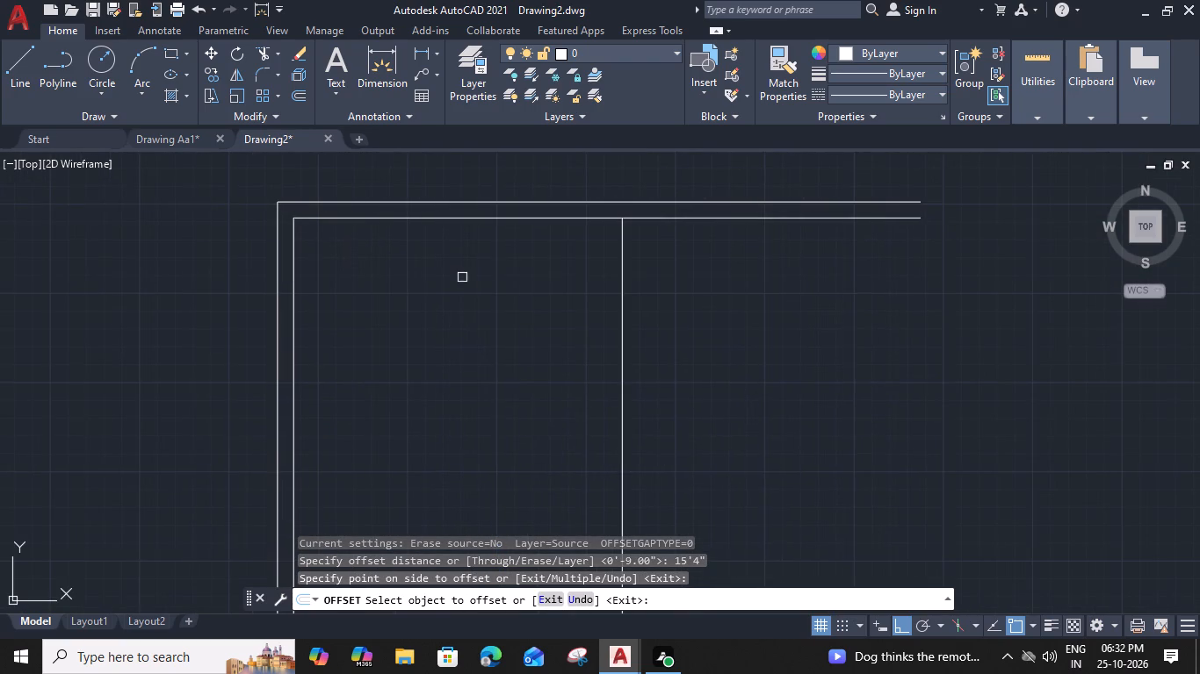
key(Escape)
Offset the inner line of the top wall 13' downward for the first room's depth.
click(603, 218)
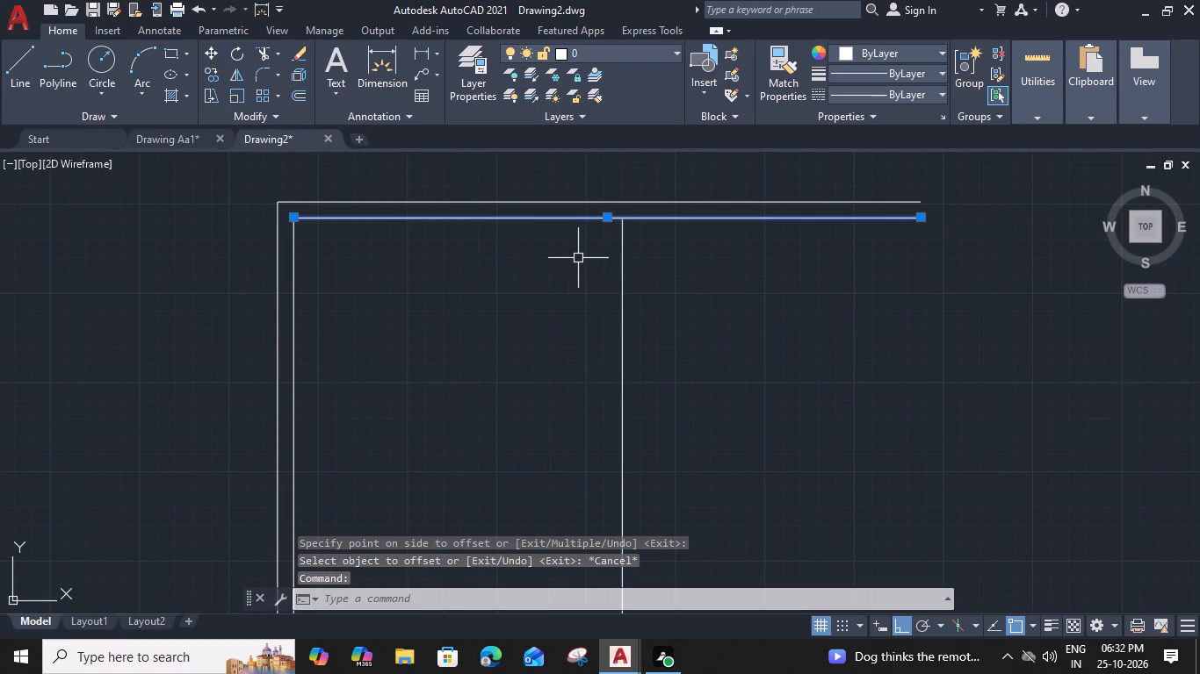
text(o)
key(space)
text(13')
key(space)
click(565, 365)
key(Escape)
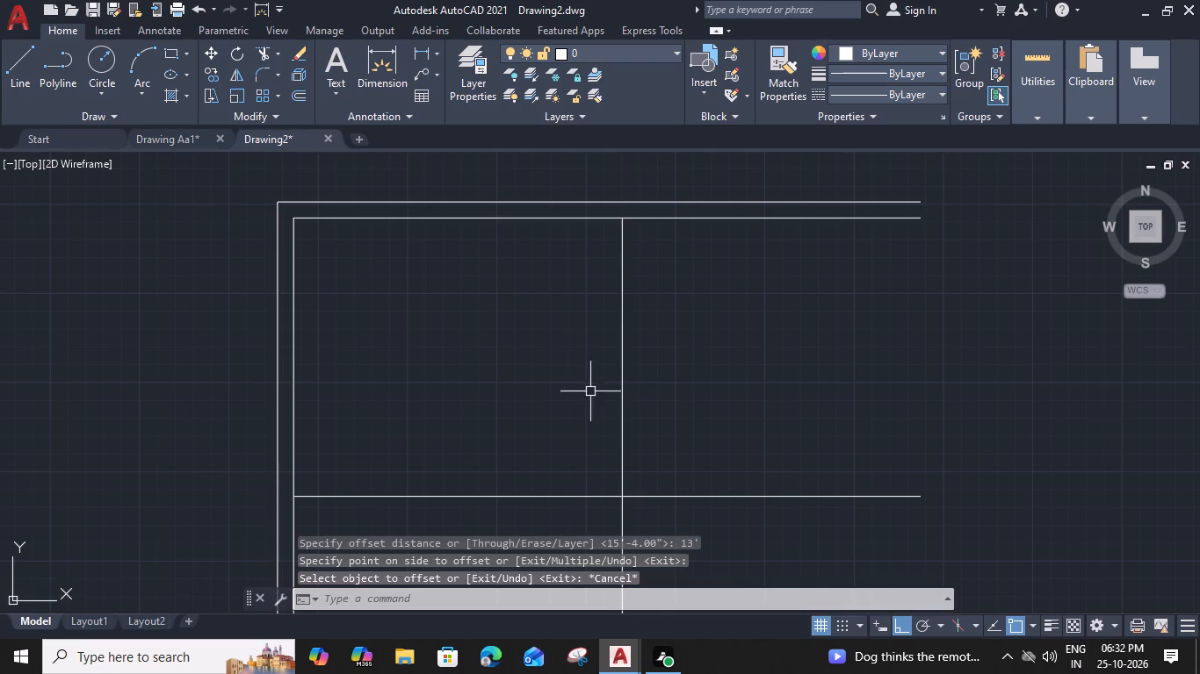
Offset the vertical partition line 6" to the right to give the first room's side wall its thickness.
click(625, 385)
text(o 6)
key(shift+quotedbl)
key(Return)
click(694, 384)
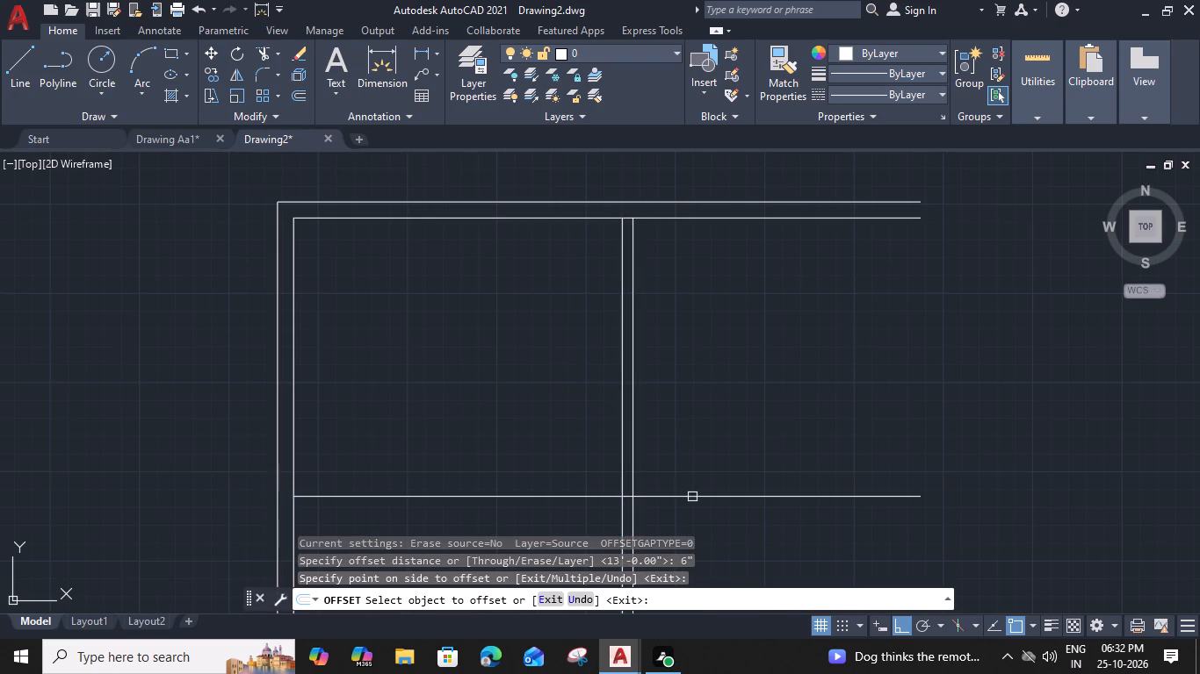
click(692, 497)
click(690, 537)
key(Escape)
Trim the top wall's inner line between the two vertical partition lines to open the junction.
key(t)
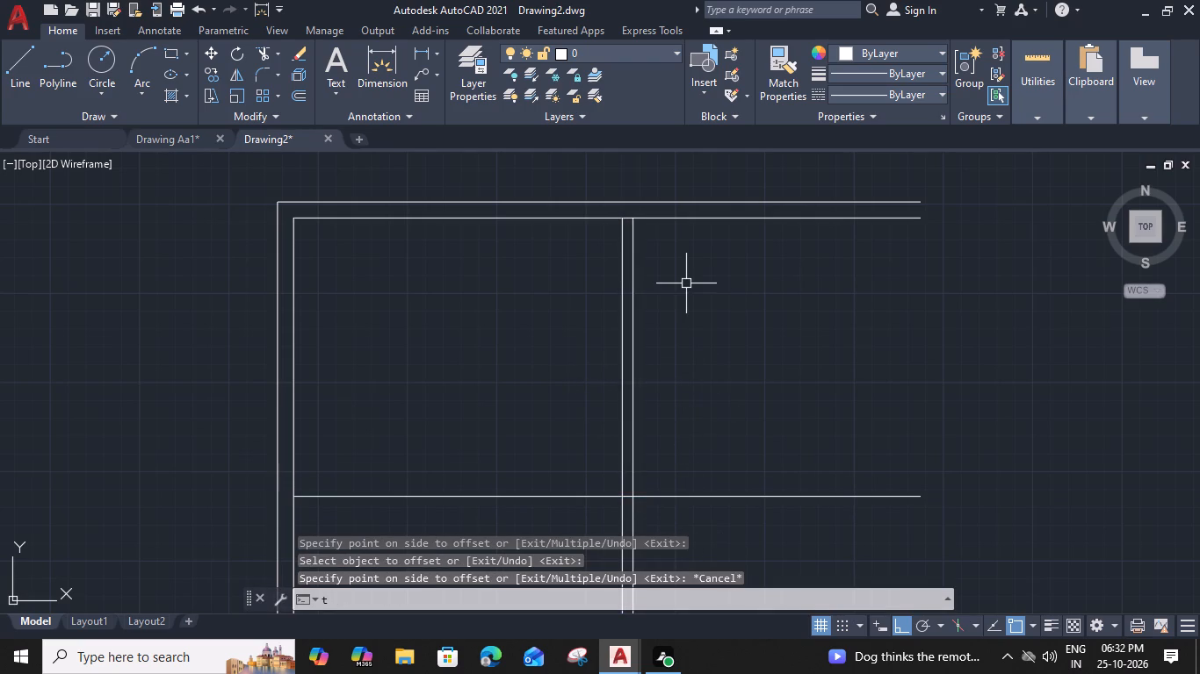
key(r)
key(space)
scroll(633, 219, up, 2)
click(623, 213)
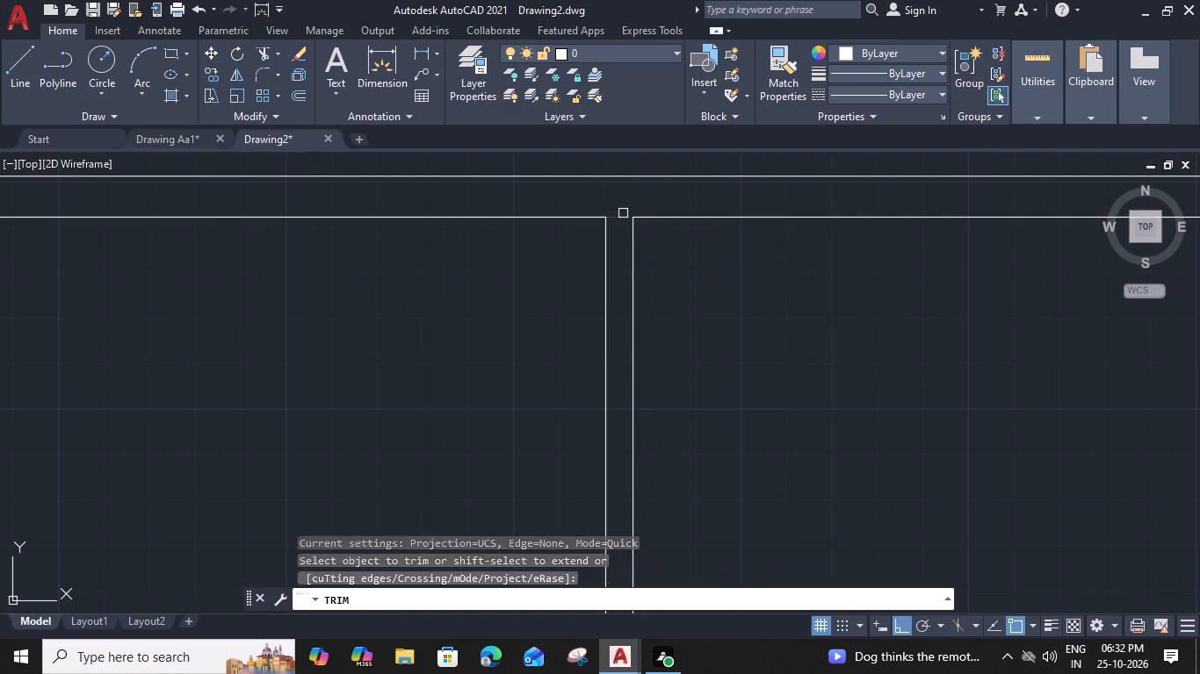
scroll(624, 271, down, 4)
scroll(482, 359, up, 4)
key(Escape)
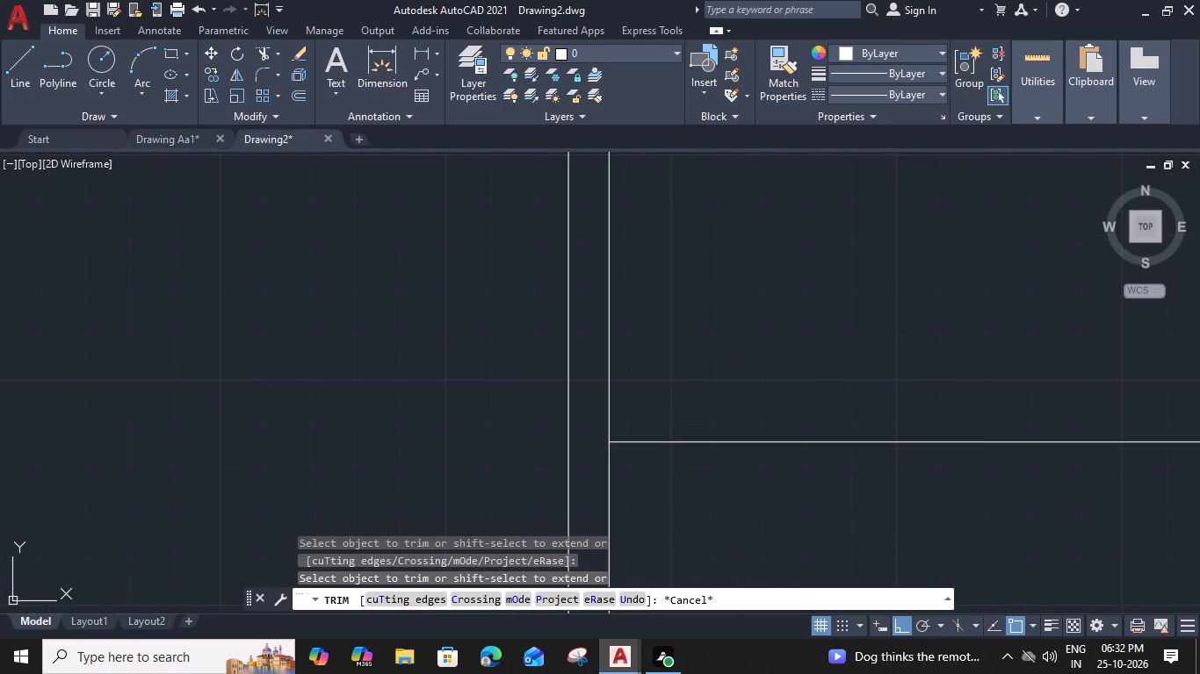
Offset the horizontal line below the first room 6" downward to form the cross wall.
scroll(753, 382, down, 3)
click(820, 399)
key(o)
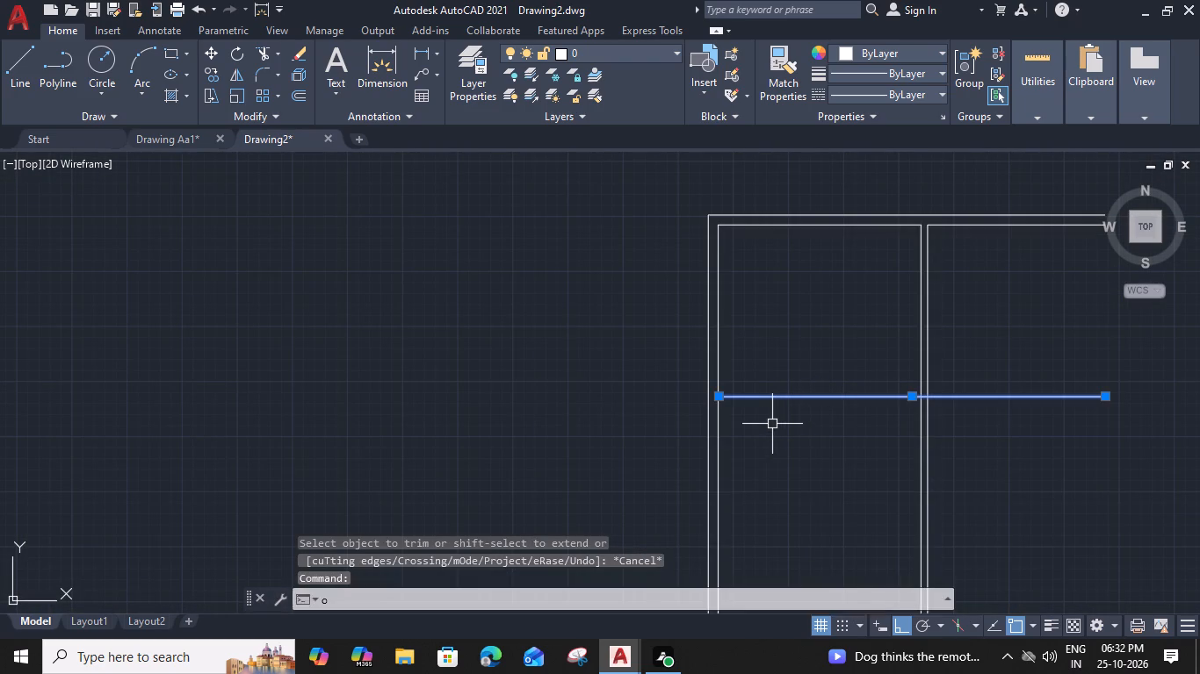
key(space)
text(6)
key(shift+quotedbl)
key(Return)
click(777, 457)
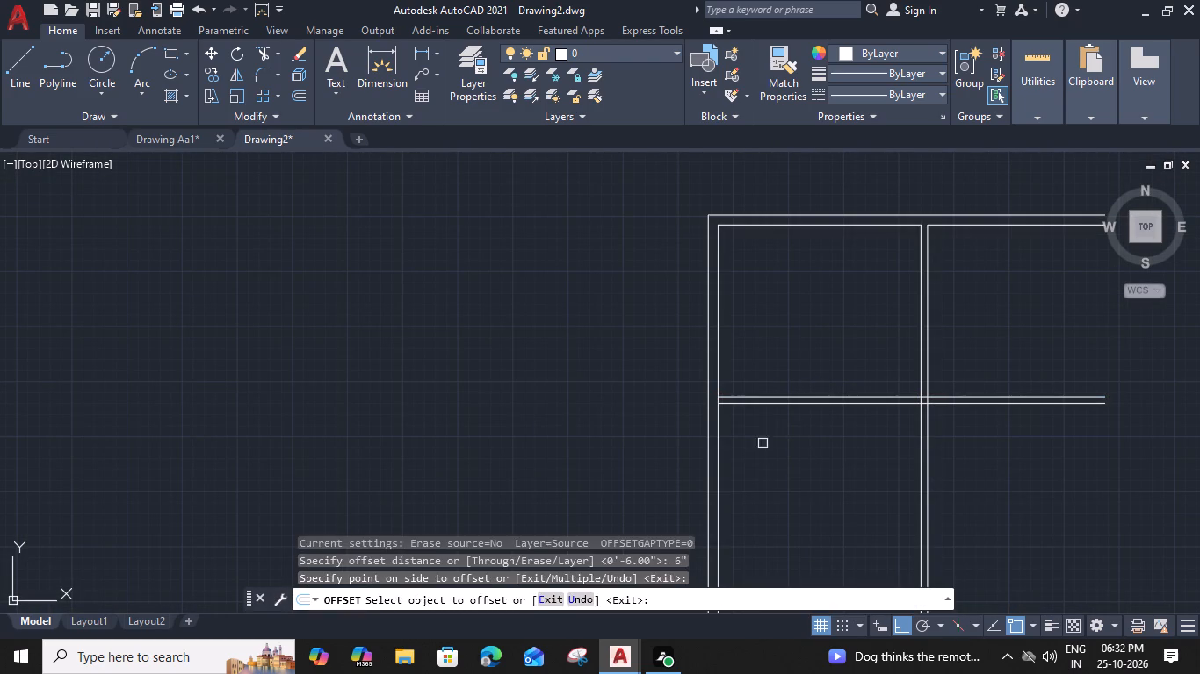
key(Escape)
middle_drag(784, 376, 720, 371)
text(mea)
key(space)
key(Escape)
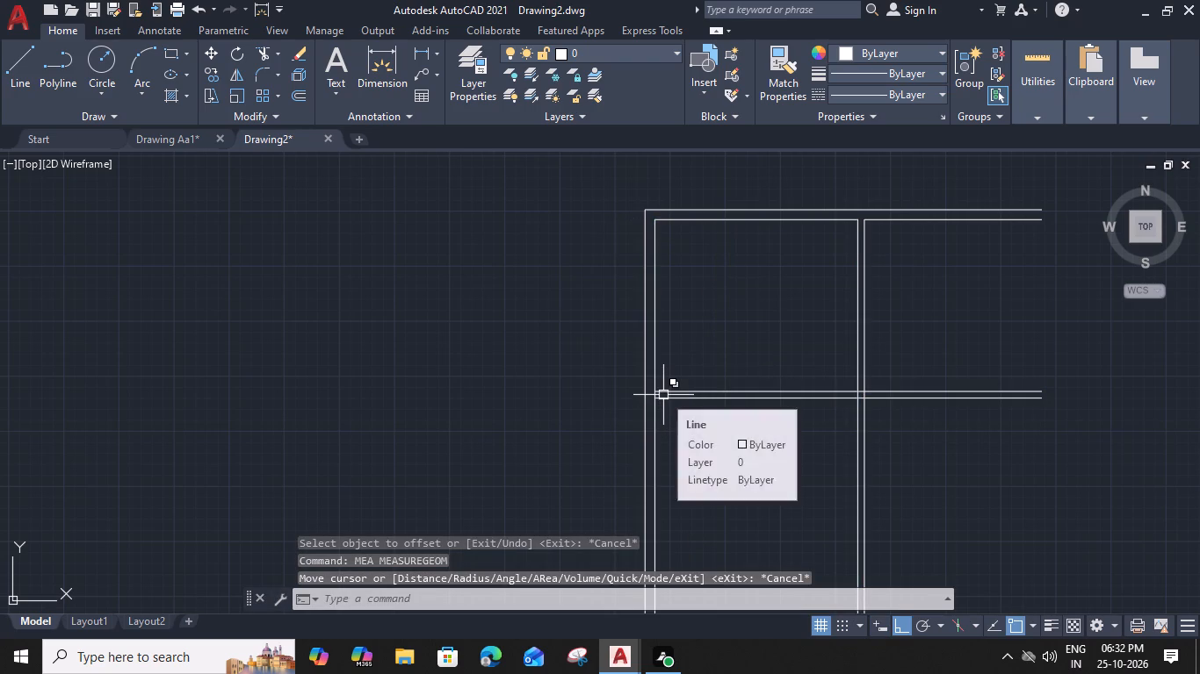
Trim the left wall's inner line between the two cross wall lines.
text(tr)
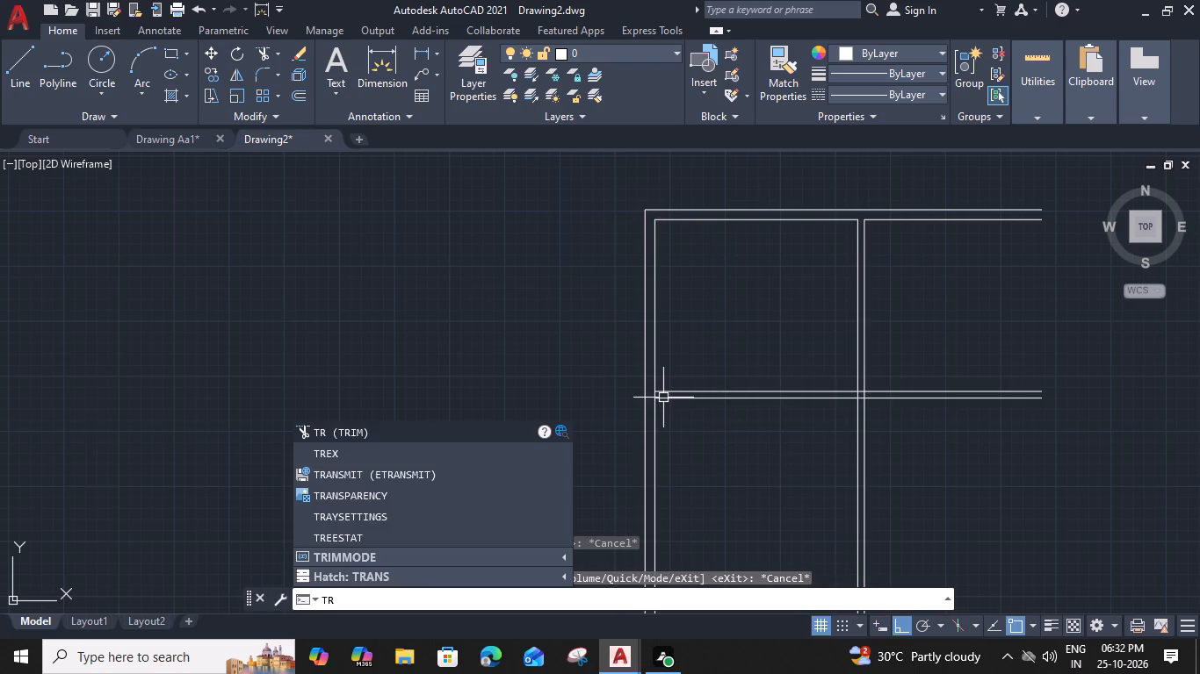
scroll(663, 405, up, 2)
key(space)
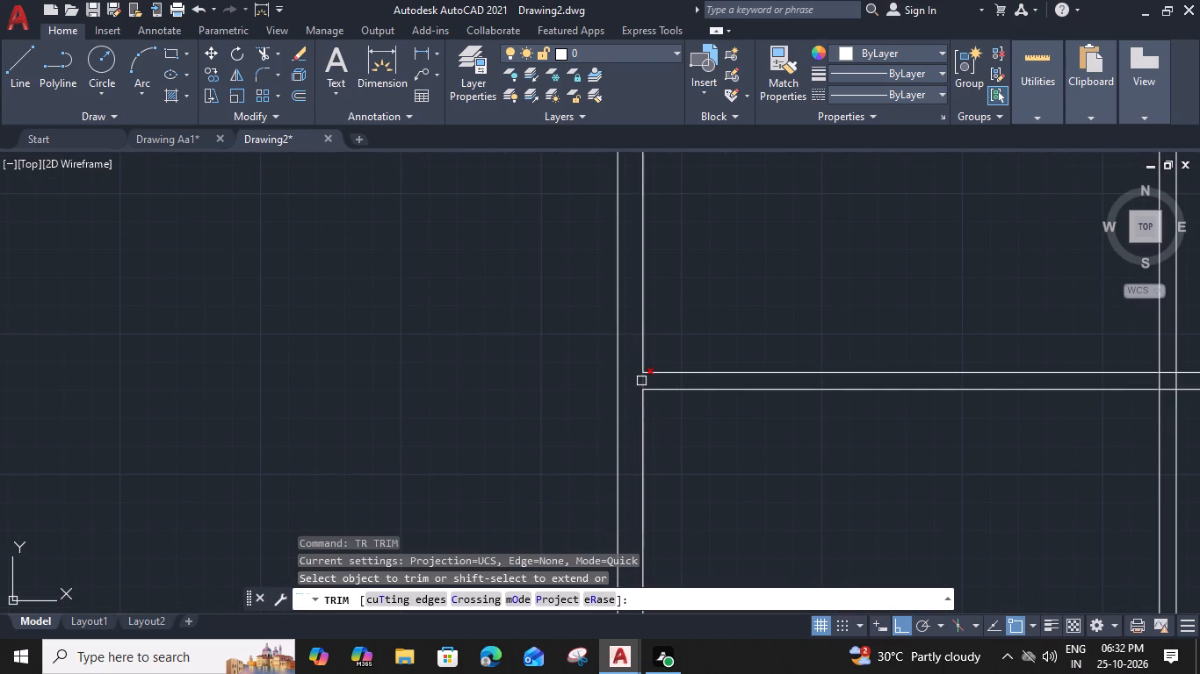
click(641, 381)
key(Escape)
Offset the top wall's inner line east of the partition 7'6" downward for the second room's depth.
scroll(647, 376, down, 3)
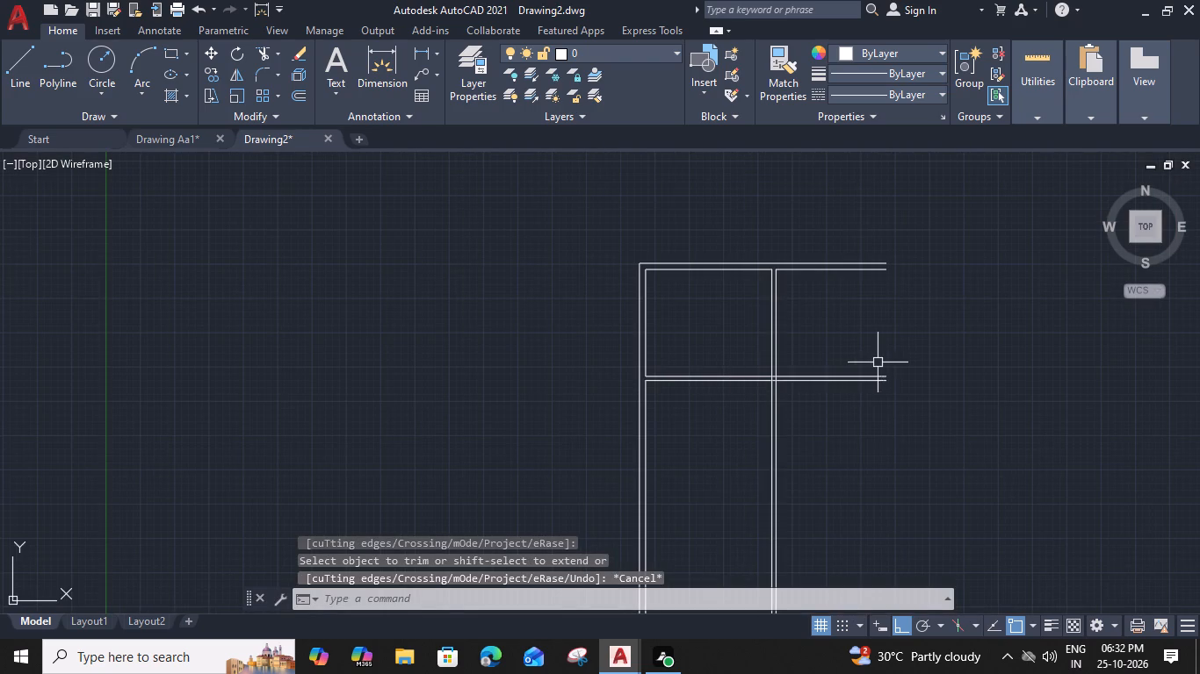
middle_drag(875, 362, 772, 388)
scroll(701, 316, up, 2)
click(712, 262)
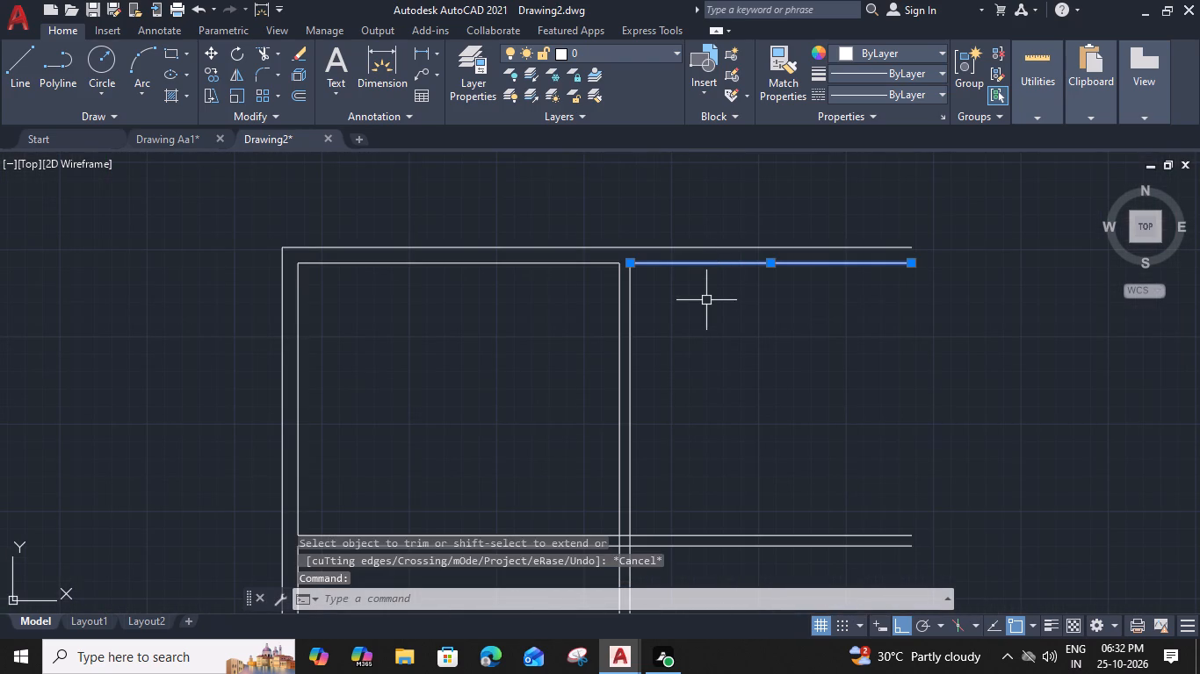
text(o)
key(space)
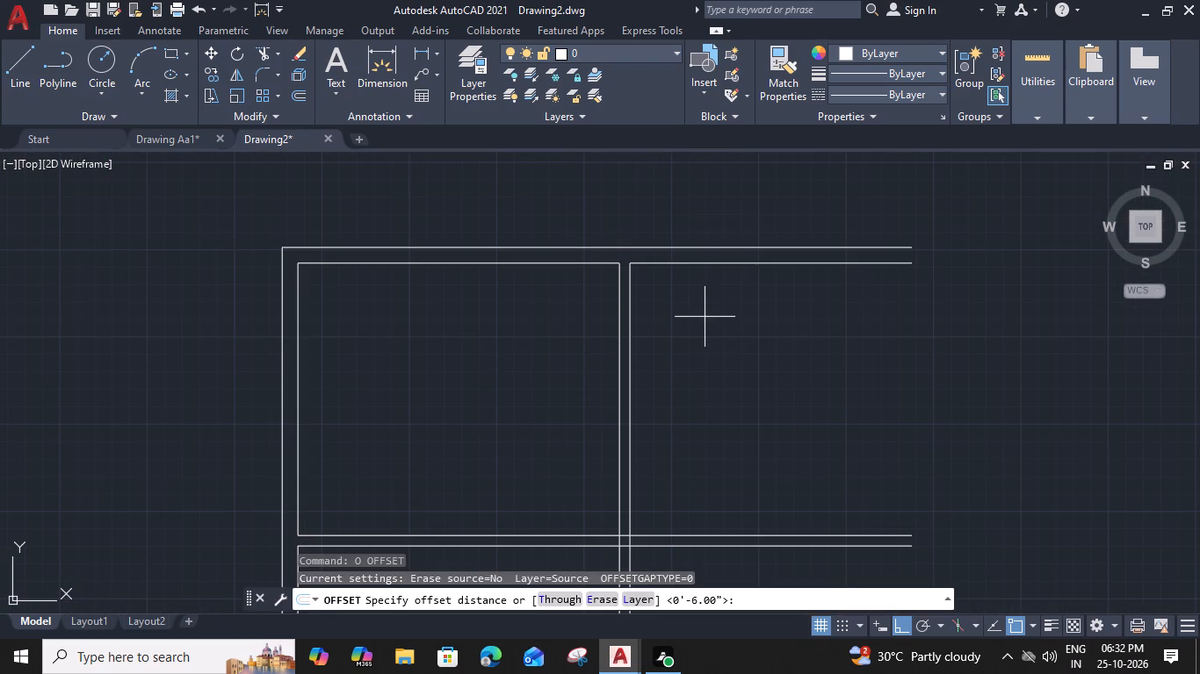
text(7'6)
key(shift+quotedbl)
key(Return)
click(703, 387)
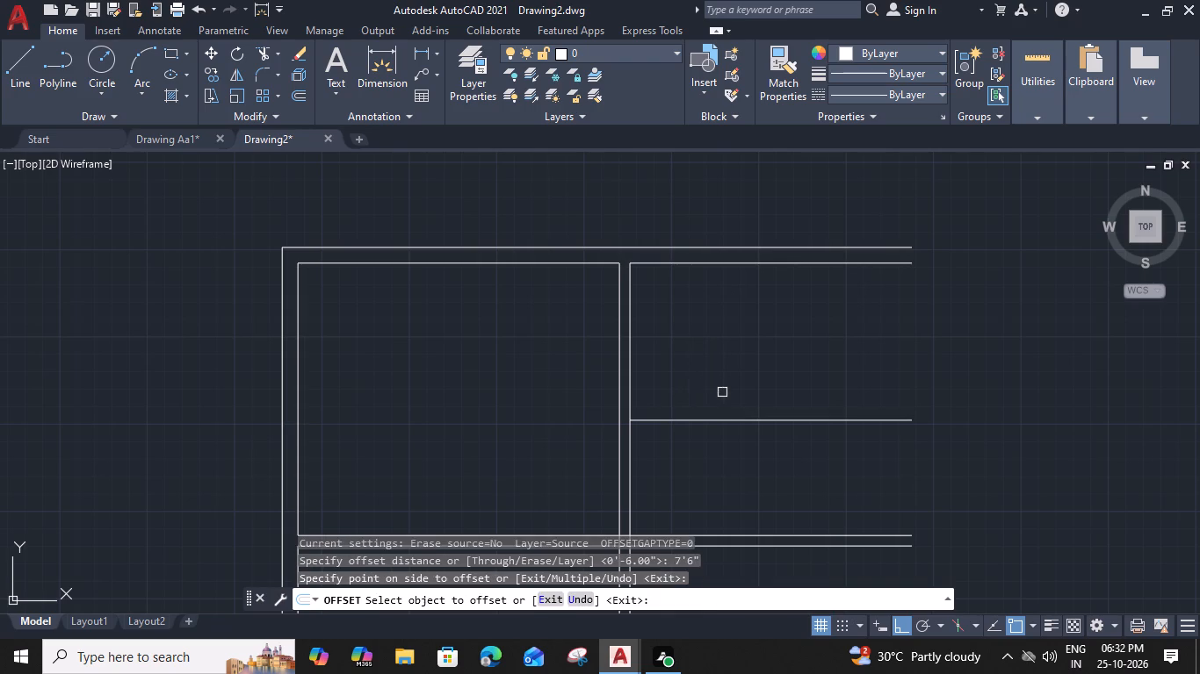
key(Escape)
Offset the second room's lower line 9" downward to form its wall thickness.
middle_drag(722, 392, 684, 370)
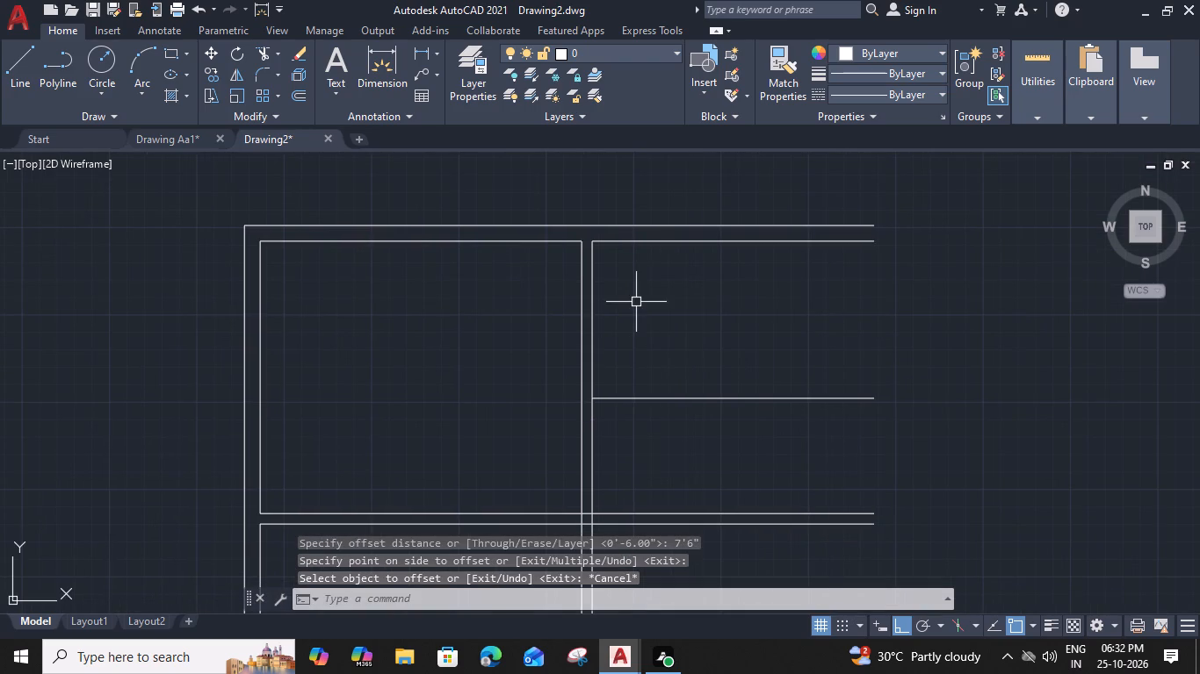
scroll(637, 302, down, 1)
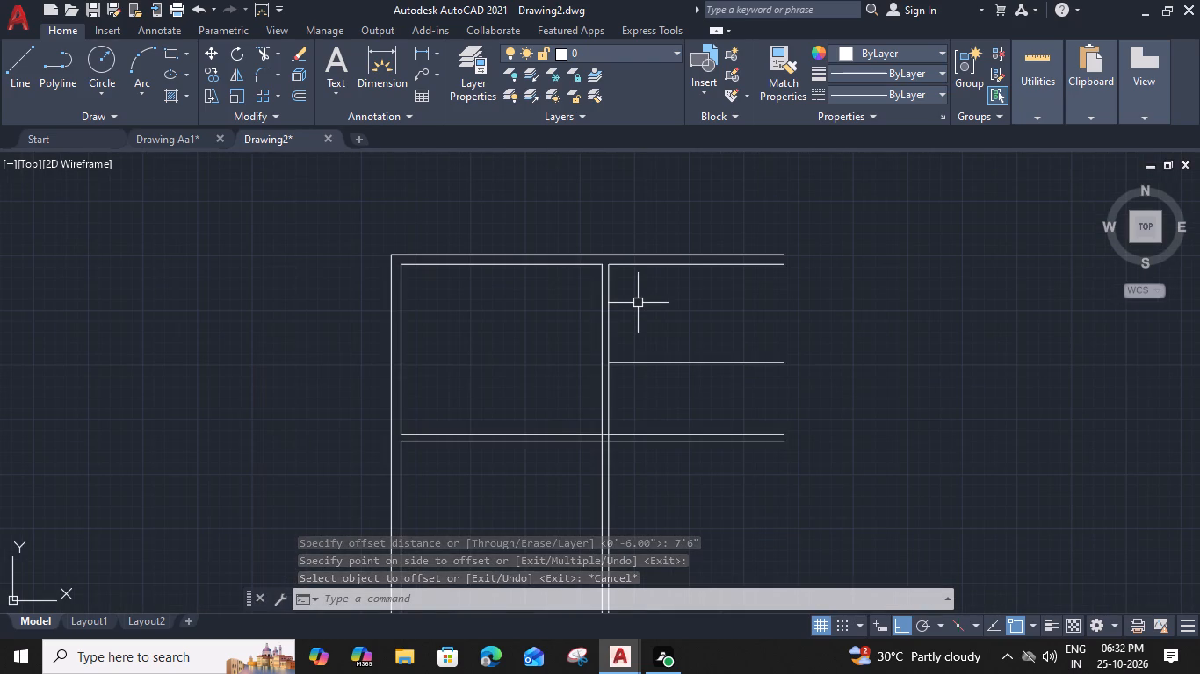
middle_drag(667, 347, 643, 341)
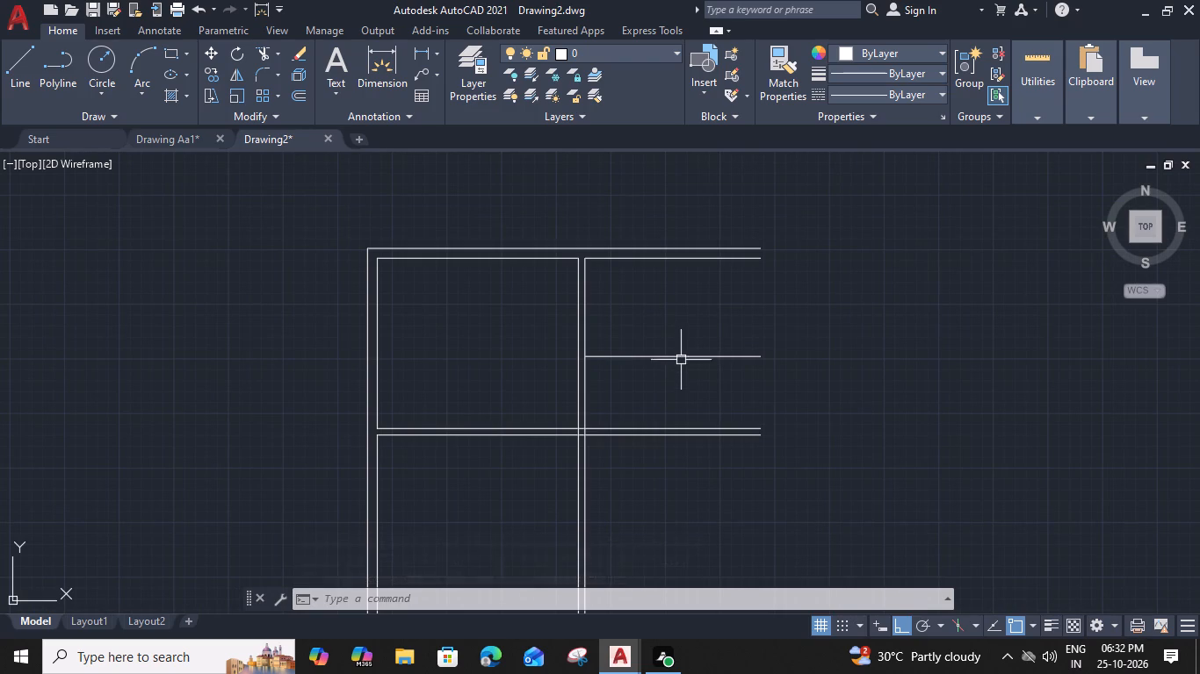
click(682, 357)
key(o)
key(space)
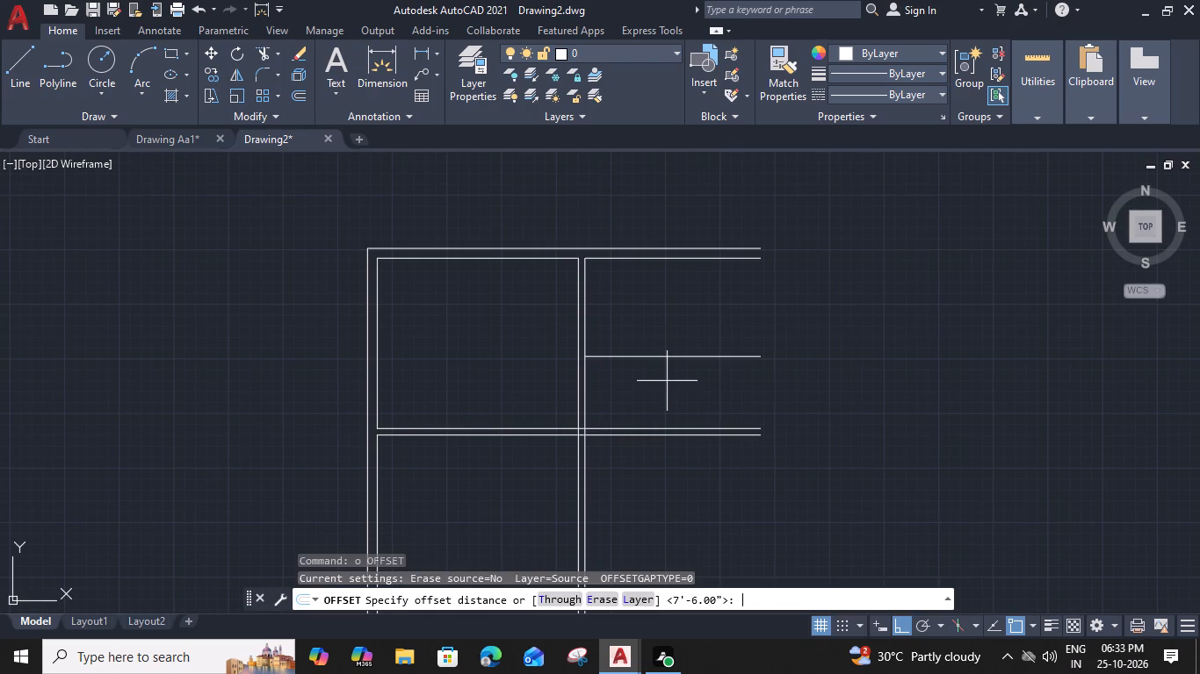
text(9")
key(Return)
click(665, 398)
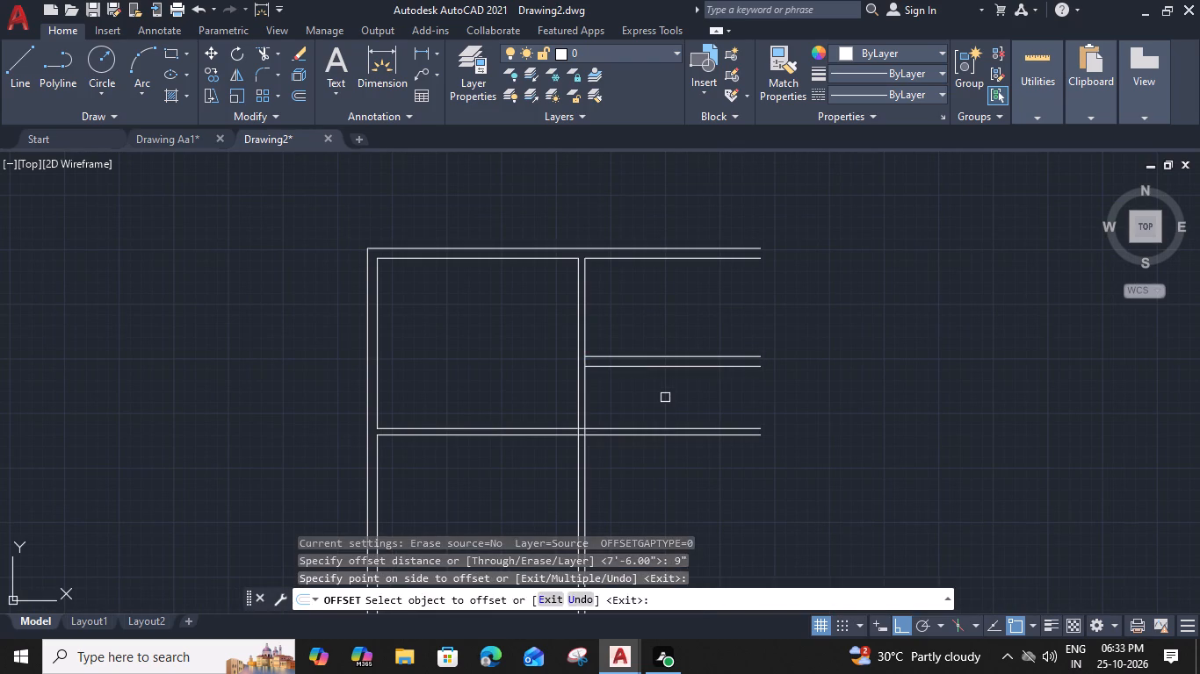
key(Escape)
Offset the east line of the vertical partition 8'4" to the right for the second room's width.
middle_drag(670, 397, 593, 416)
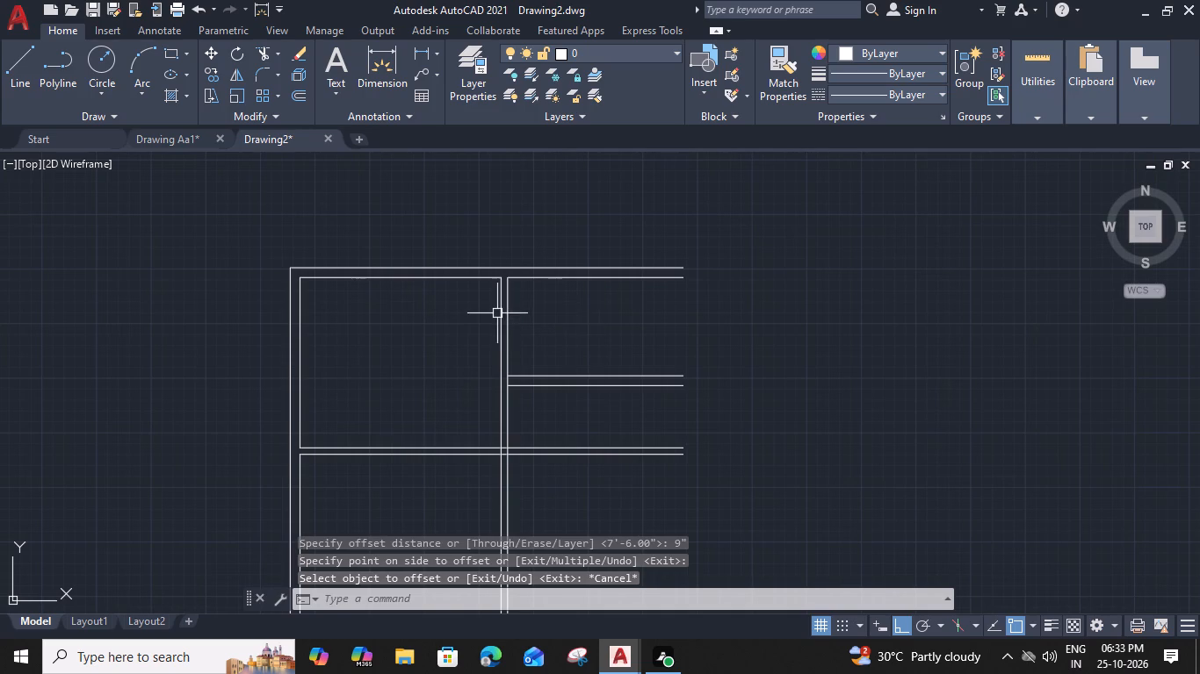
click(509, 320)
text(o)
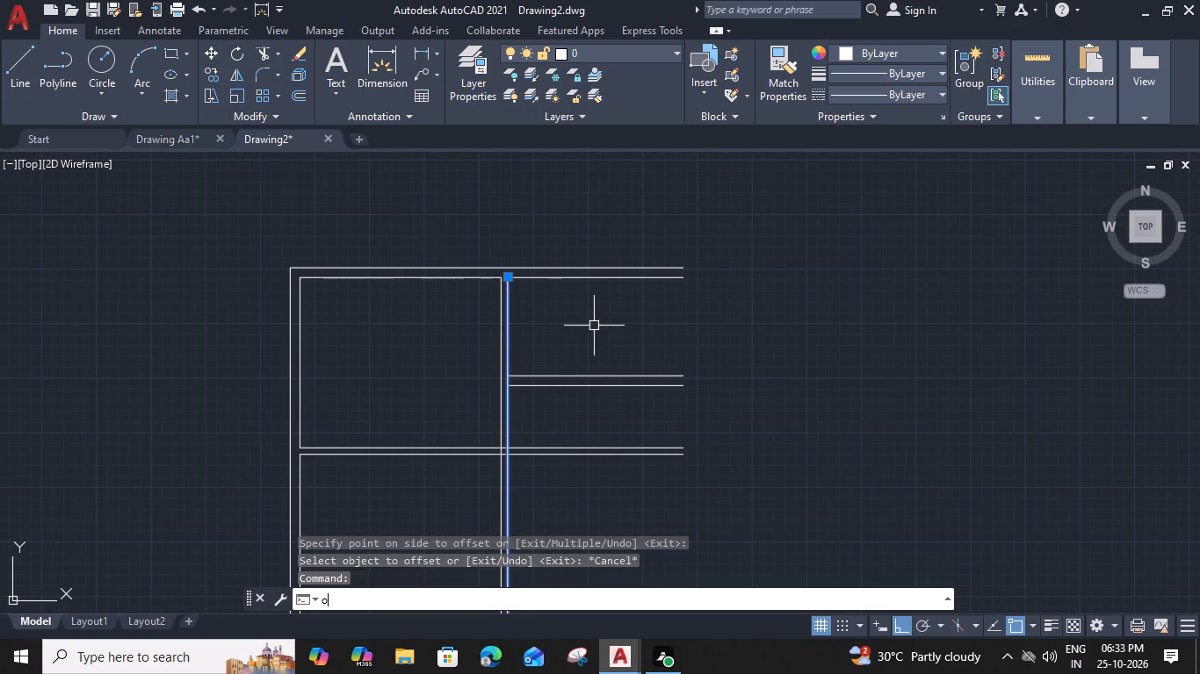
key(space)
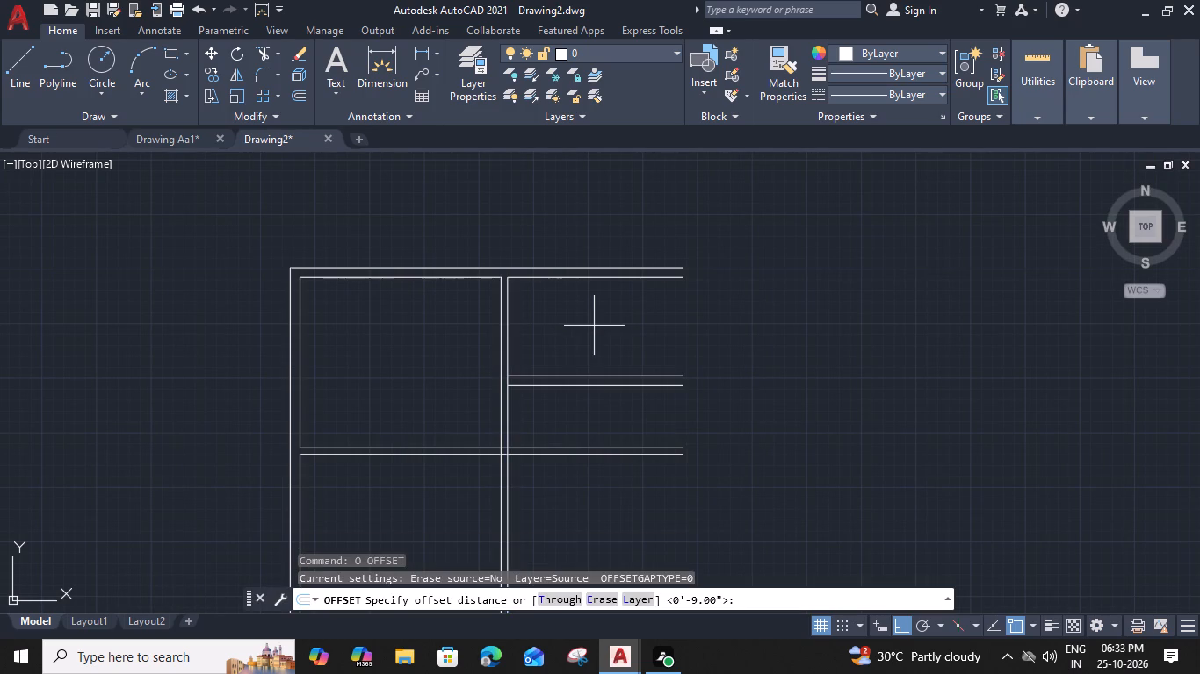
text(8'4")
key(Return)
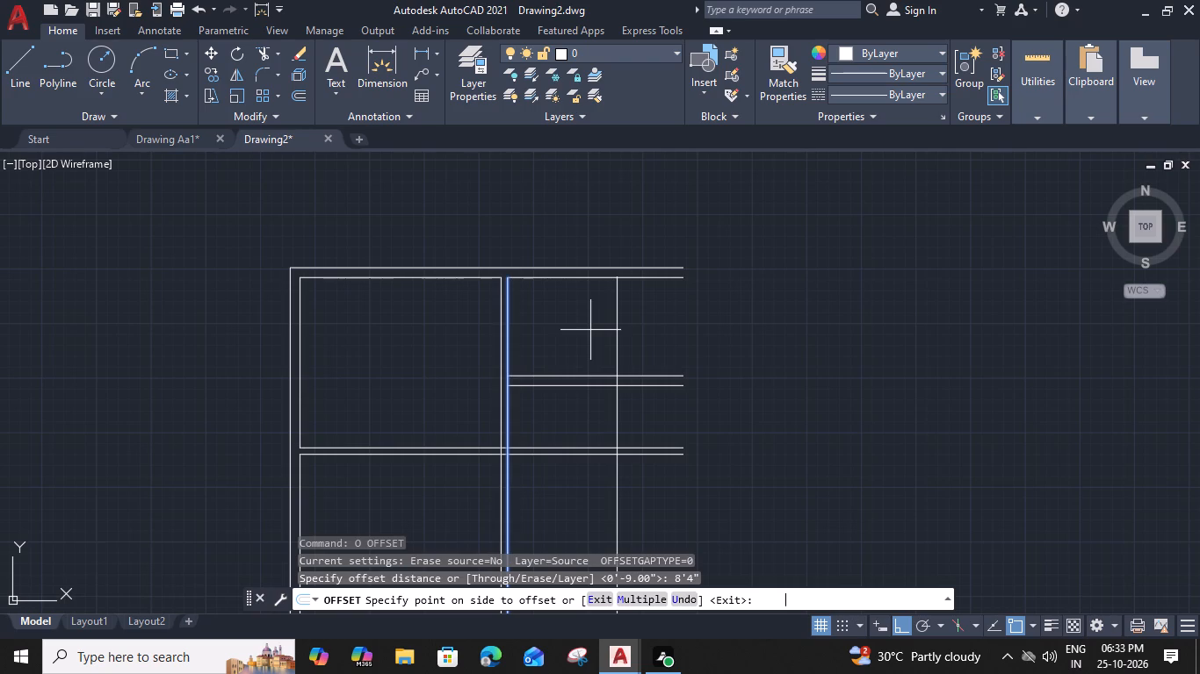
click(629, 340)
key(Escape)
Offset the second room's east line 9" outward to the right to form its side wall.
click(617, 333)
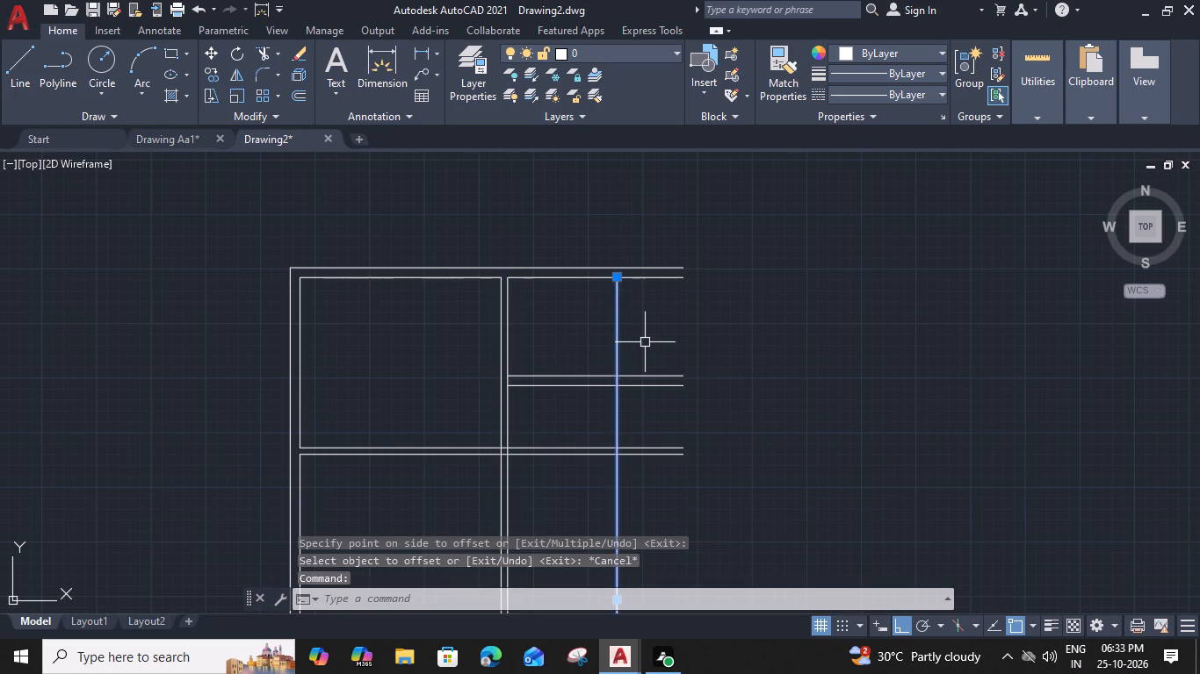
text(o)
key(space)
text(9")
key(Return)
click(661, 348)
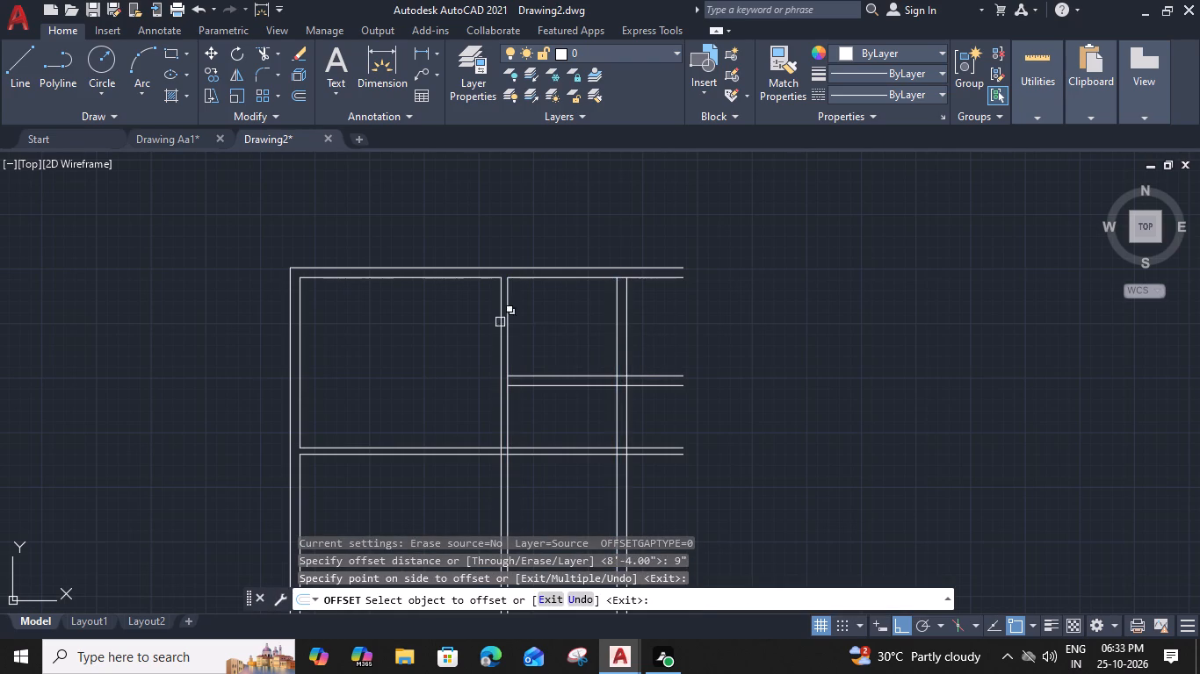
Offset the west line of the partition between the two rooms 9" to the right.
click(499, 318)
click(551, 323)
key(Escape)
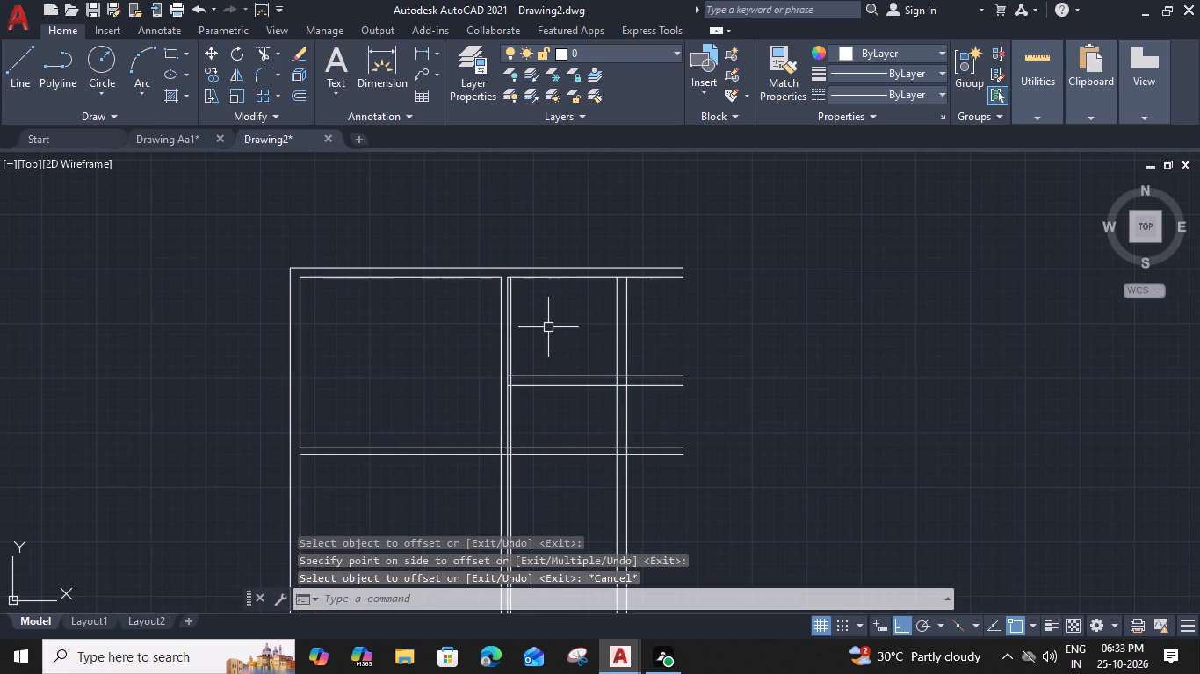
Trim the top wall's inner line at the second room's east wall and at the widened partition between the rooms.
text(tr)
key(space)
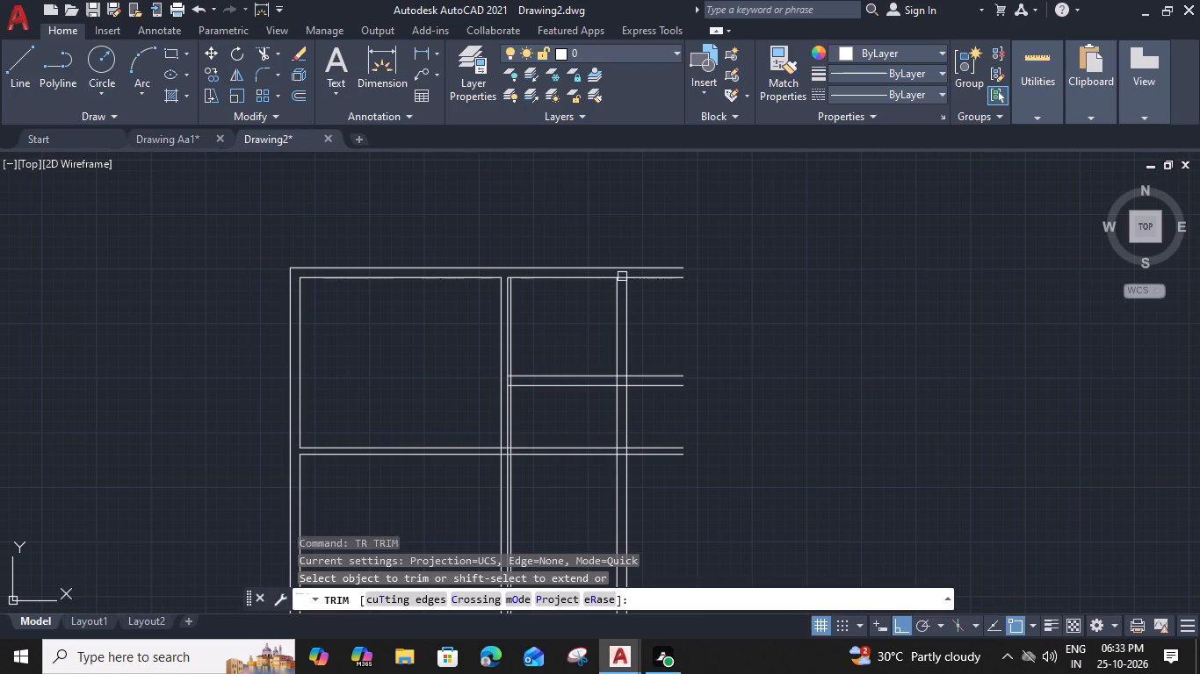
scroll(618, 277, up, 2)
click(625, 279)
scroll(625, 279, down, 1)
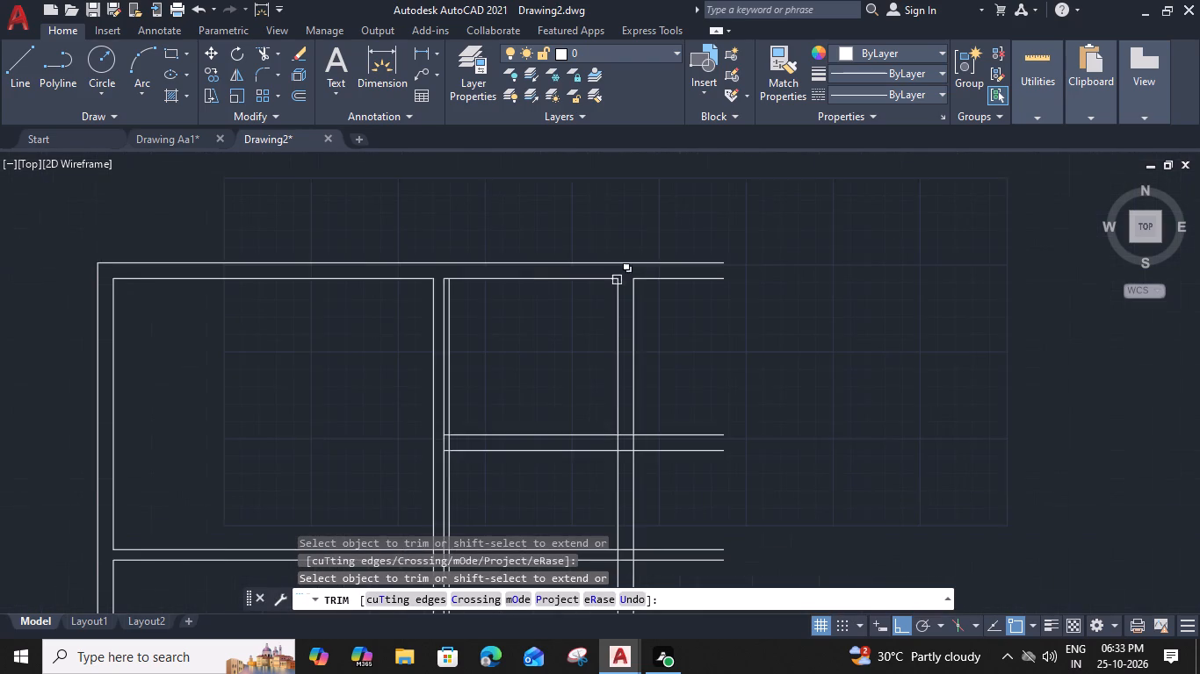
scroll(439, 276, up, 2)
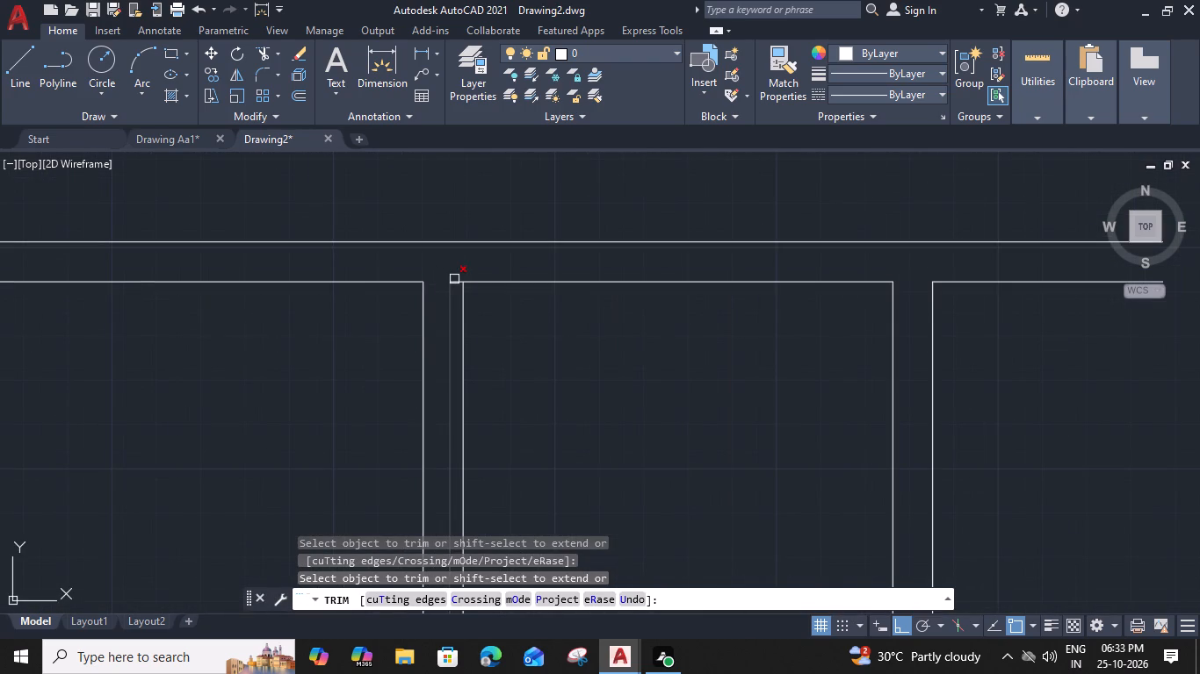
click(455, 280)
Trim the old partition line beside the second room and the vertical lines crossing and continuing below its south wall.
middle_drag(426, 387, 425, 375)
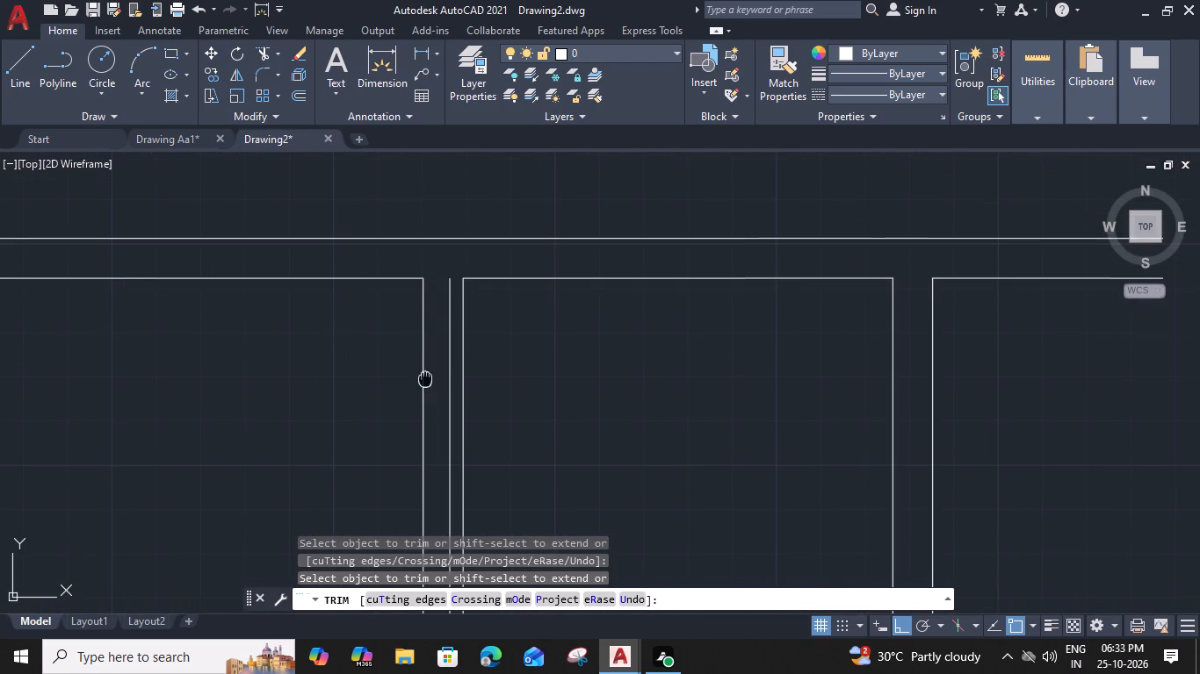
middle_drag(425, 375, 450, 212)
scroll(454, 232, down, 1)
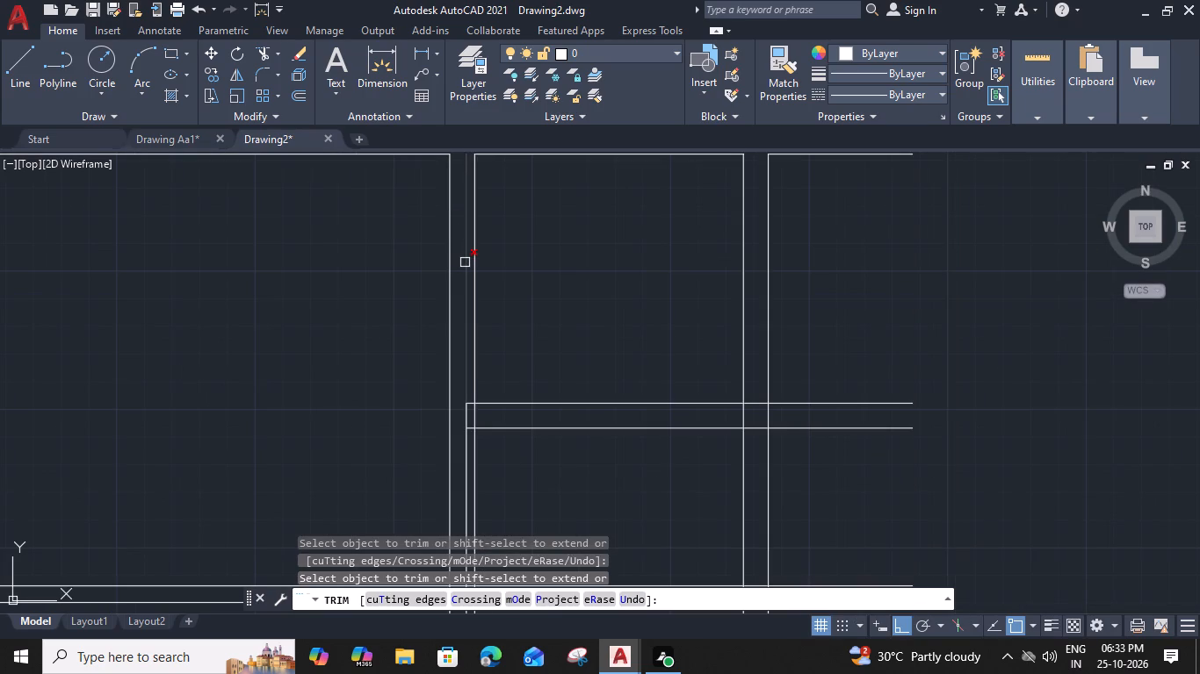
click(462, 261)
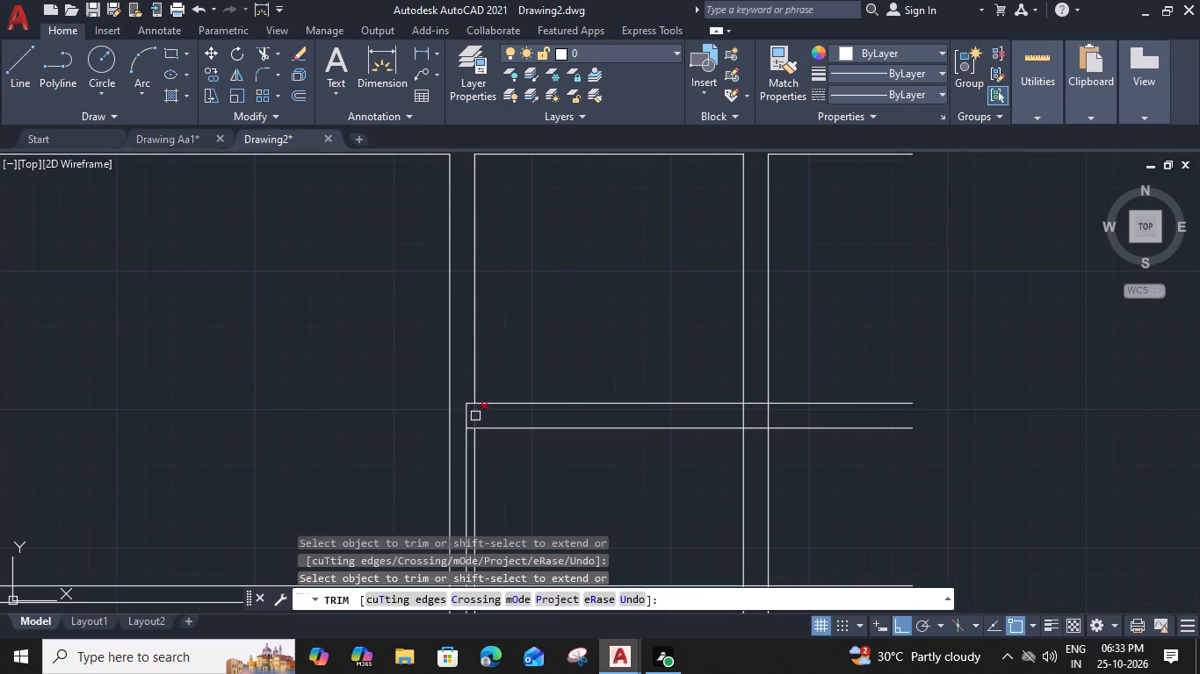
click(475, 416)
click(743, 418)
click(745, 450)
click(476, 448)
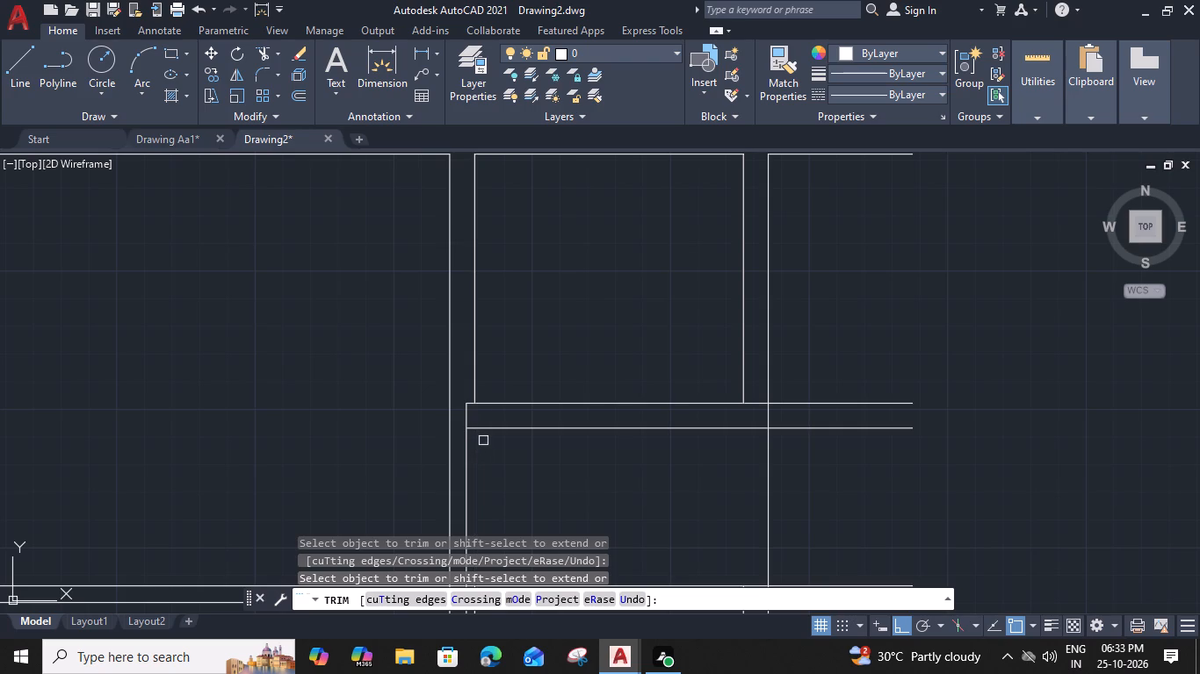
Trim the two line stubs at the junction of the second room's south wall and the partition.
middle_drag(485, 441, 493, 434)
scroll(474, 403, up, 2)
click(480, 389)
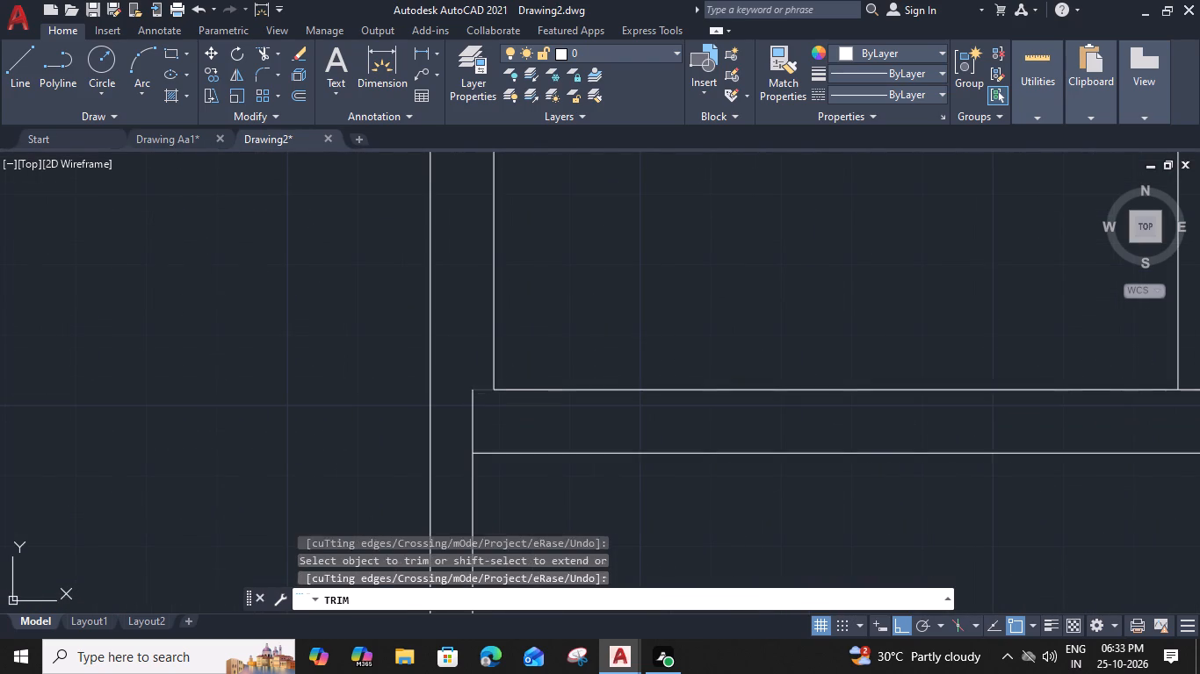
click(472, 412)
Trim the extra partition line south of the second room and the first room's south wall lines east of the partition.
scroll(472, 412, down, 2)
middle_drag(516, 472, 518, 455)
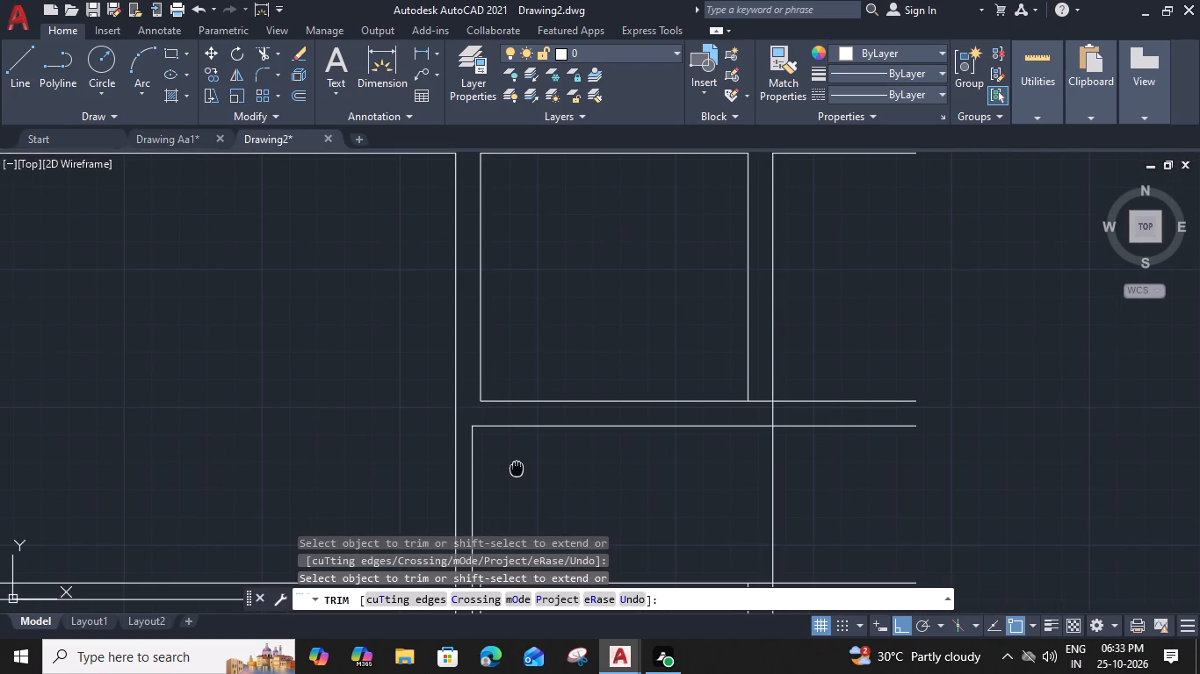
middle_drag(518, 455, 539, 337)
click(507, 460)
middle_drag(525, 498, 528, 477)
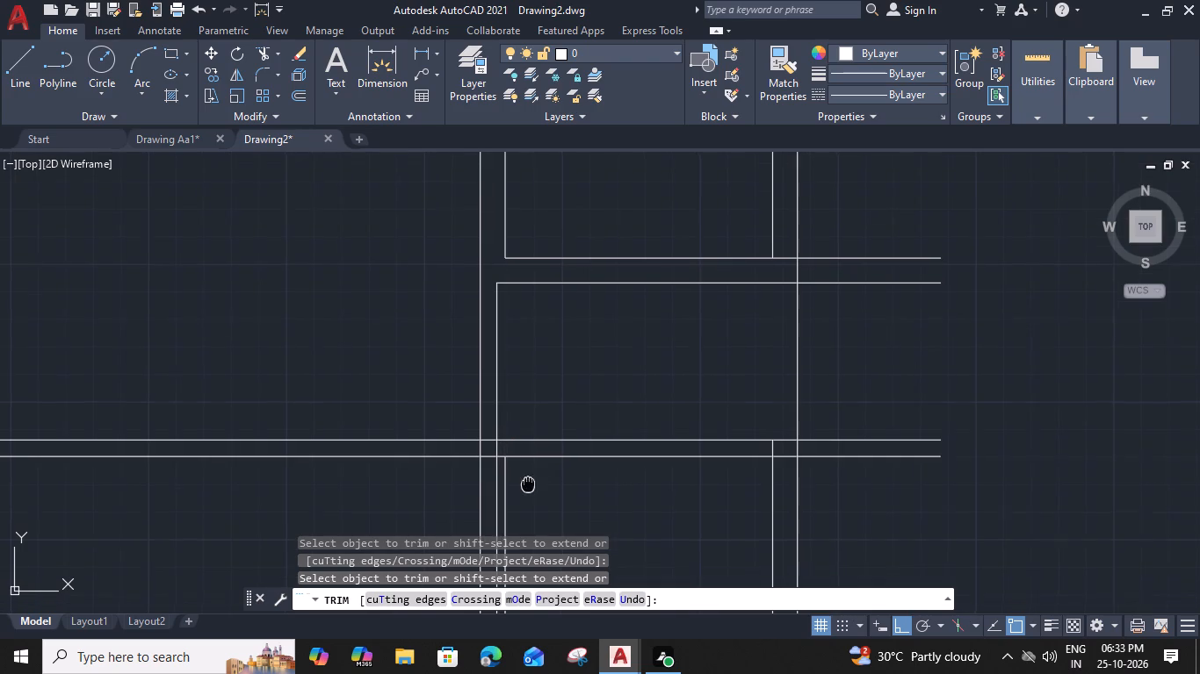
middle_drag(528, 477, 538, 412)
scroll(538, 409, down, 3)
scroll(541, 429, up, 2)
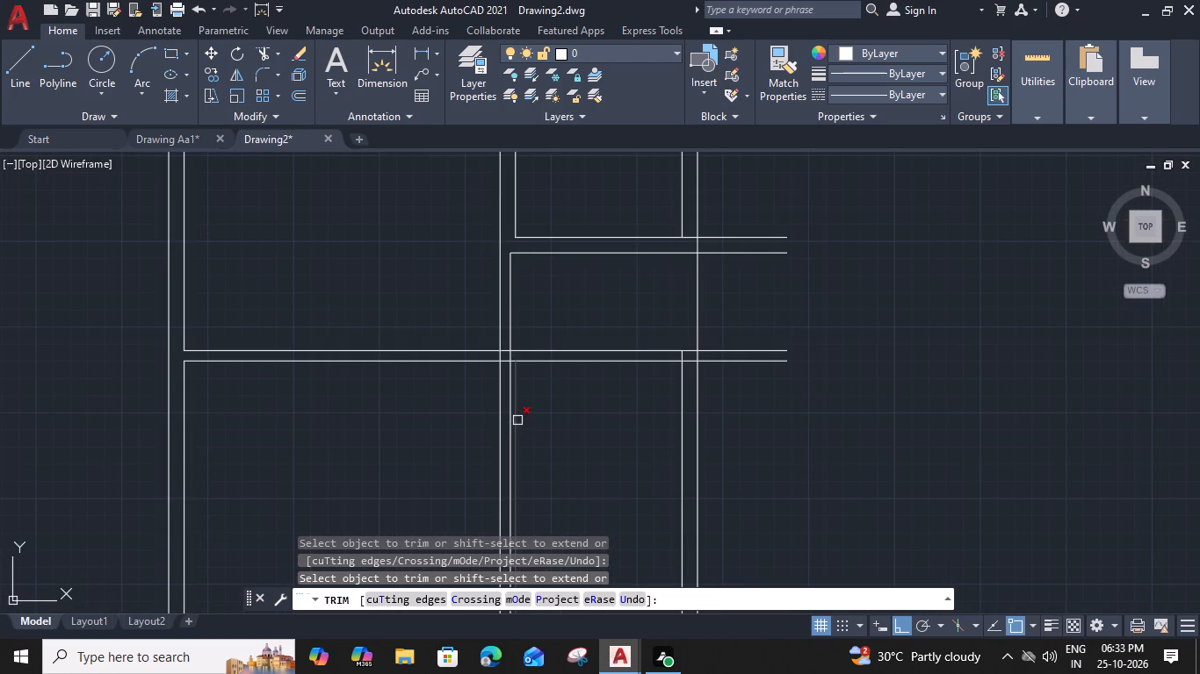
click(517, 420)
click(546, 335)
click(543, 391)
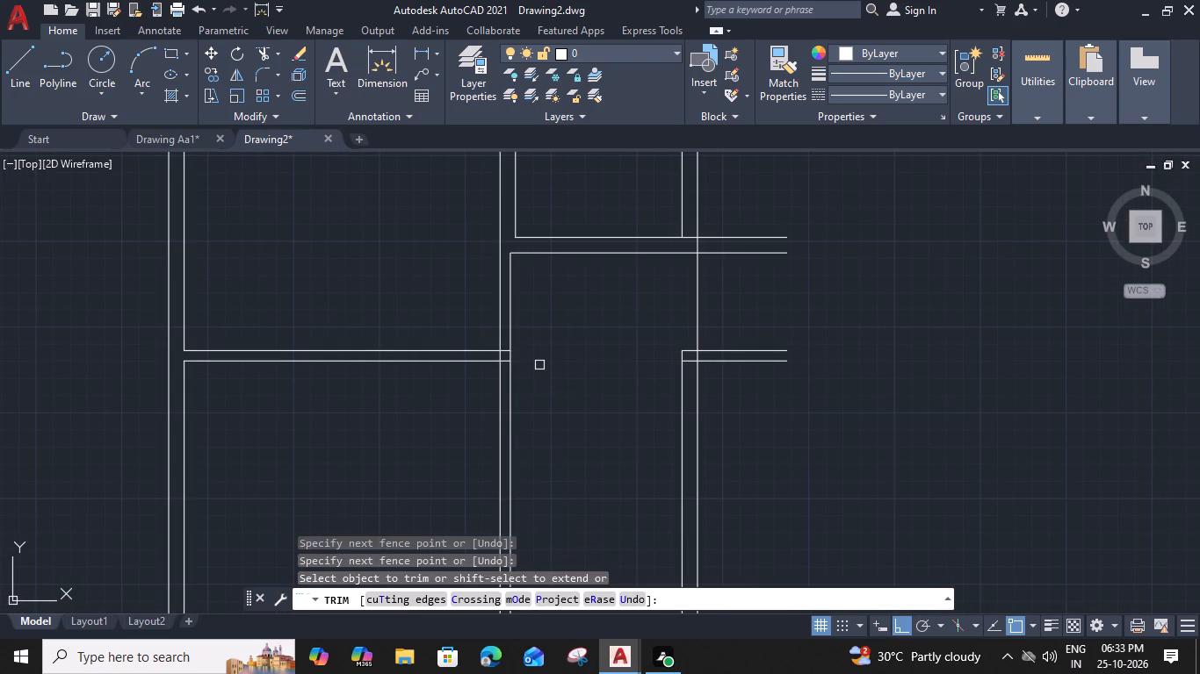
Trim the first room's south-east wall corner, removing the partition lines that continue south of it.
scroll(531, 348, up, 1)
click(489, 350)
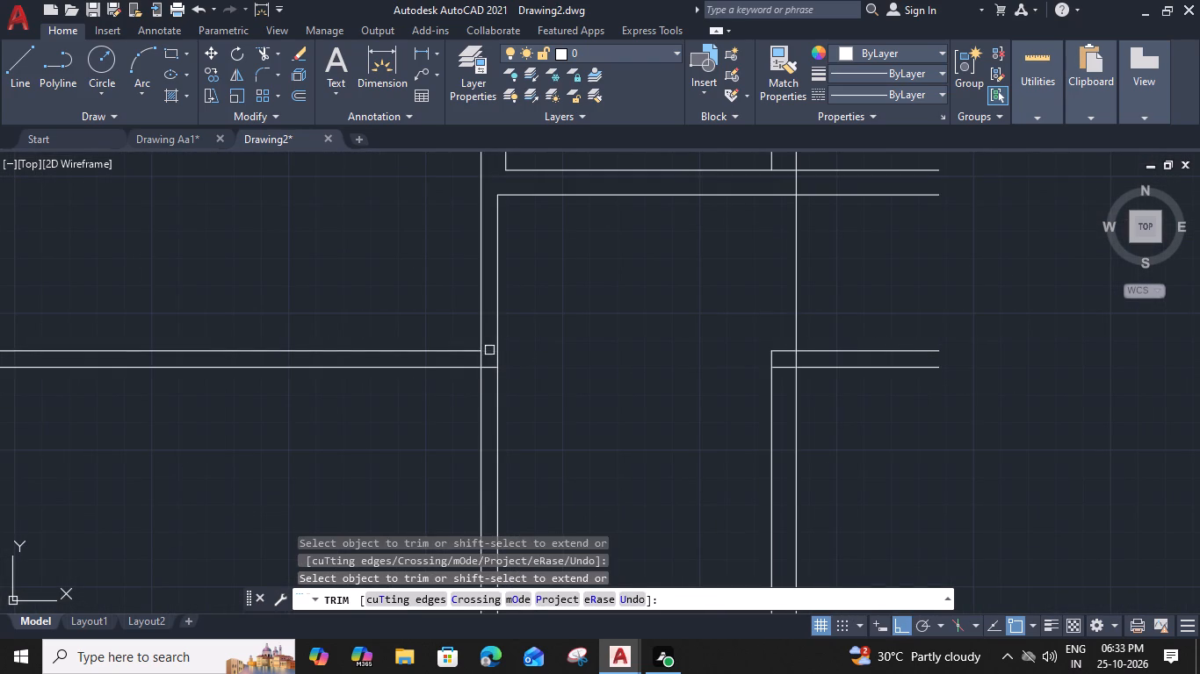
click(488, 364)
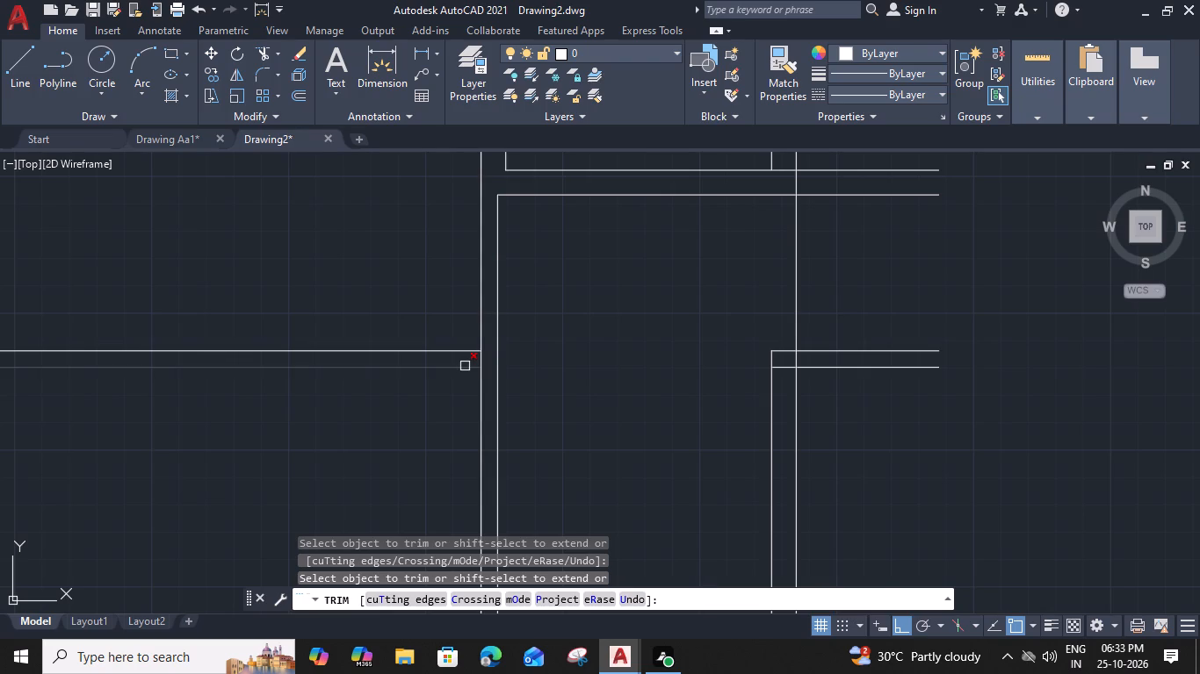
shift+click(465, 366)
click(482, 361)
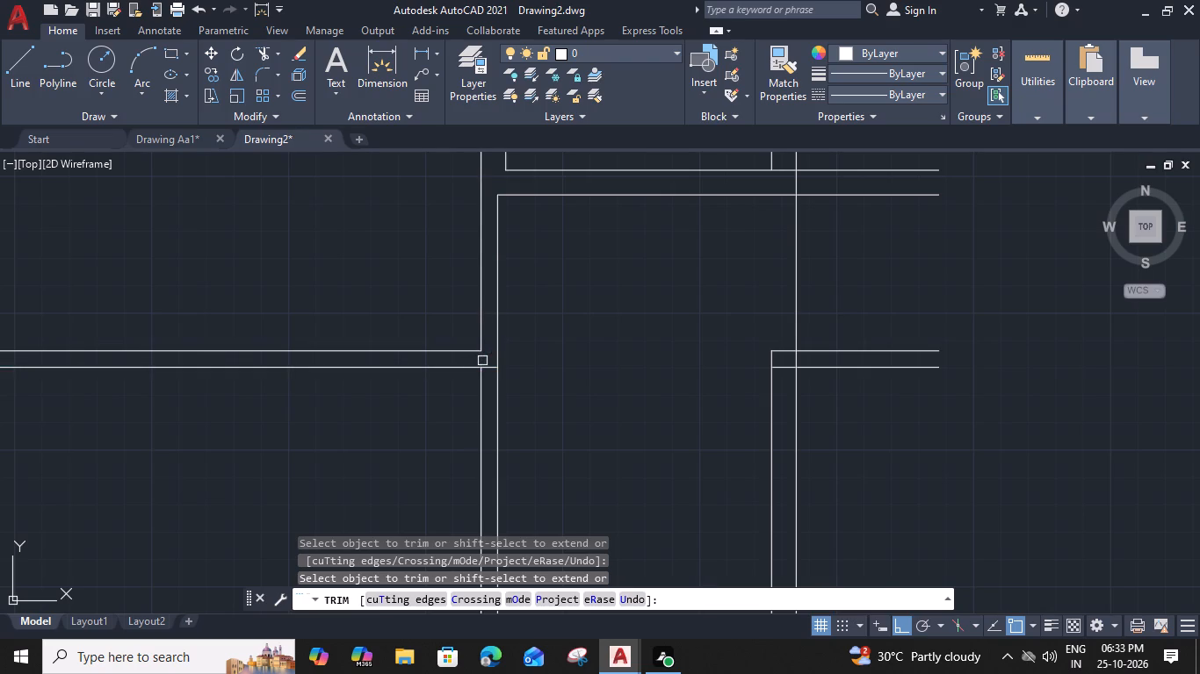
click(469, 413)
click(553, 408)
Trim the second room's outer east wall line below and across the room's south wall.
scroll(546, 412, down, 3)
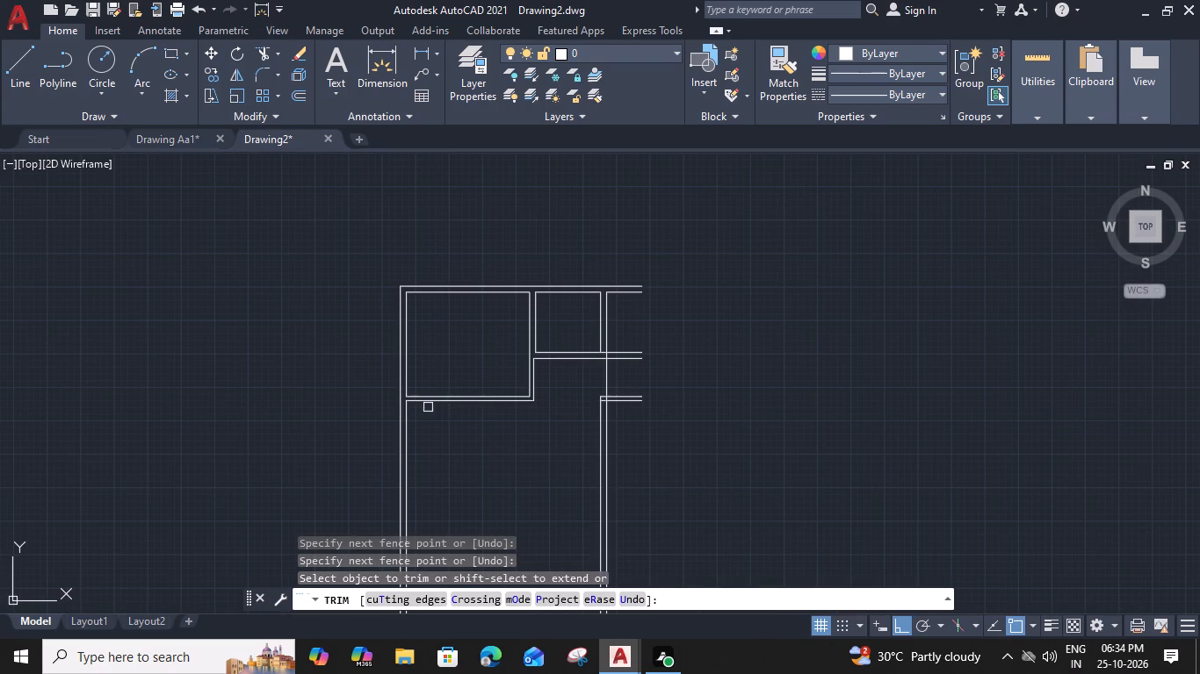
middle_drag(560, 420, 492, 415)
scroll(524, 367, up, 2)
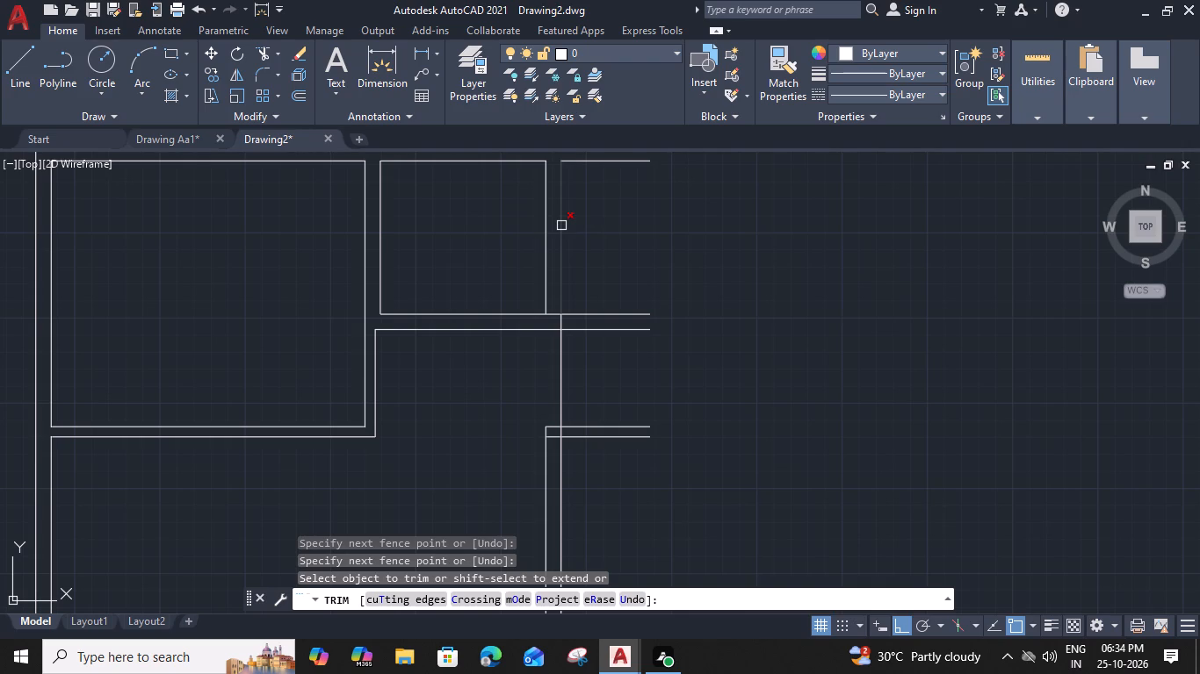
click(563, 361)
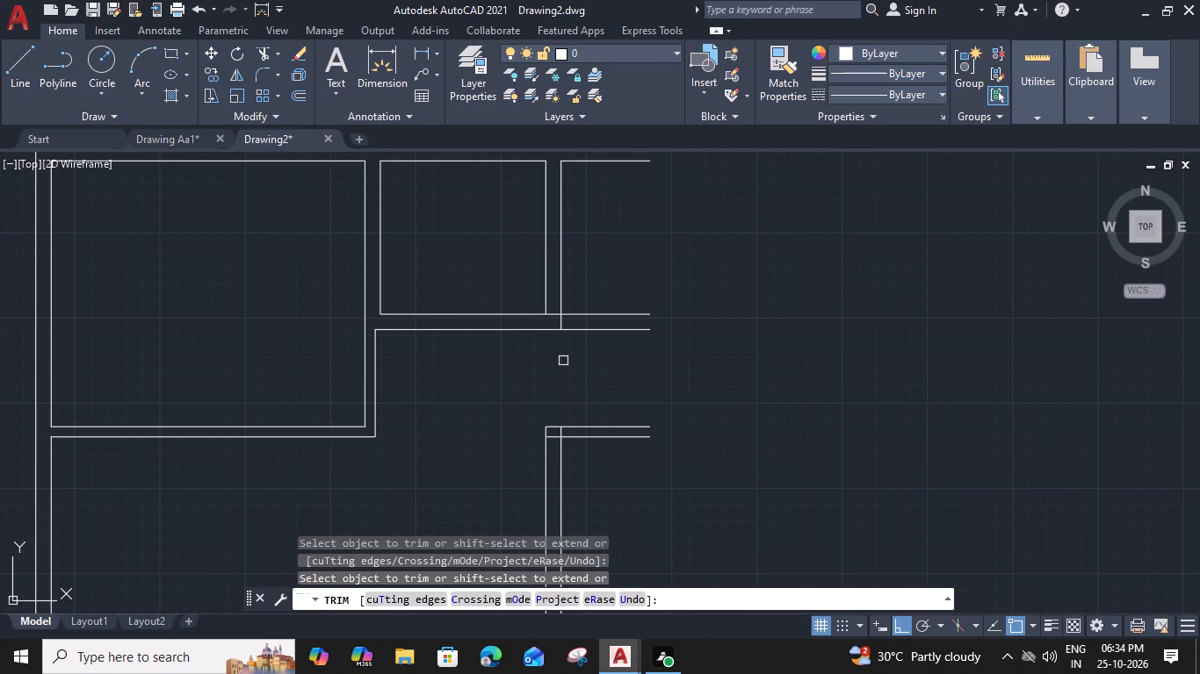
scroll(560, 330, up, 1)
click(559, 316)
scroll(559, 316, down, 2)
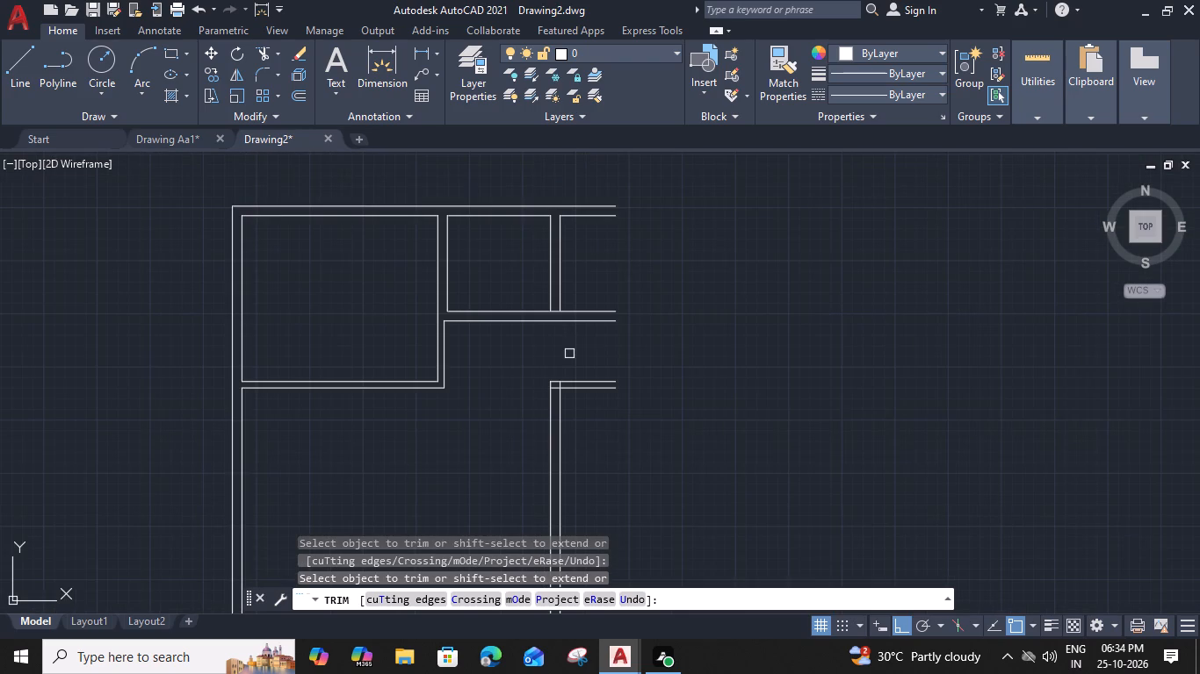
Trim away the remaining horizontal and vertical wall lines south of the second room's east wall.
middle_drag(608, 345, 567, 344)
click(562, 356)
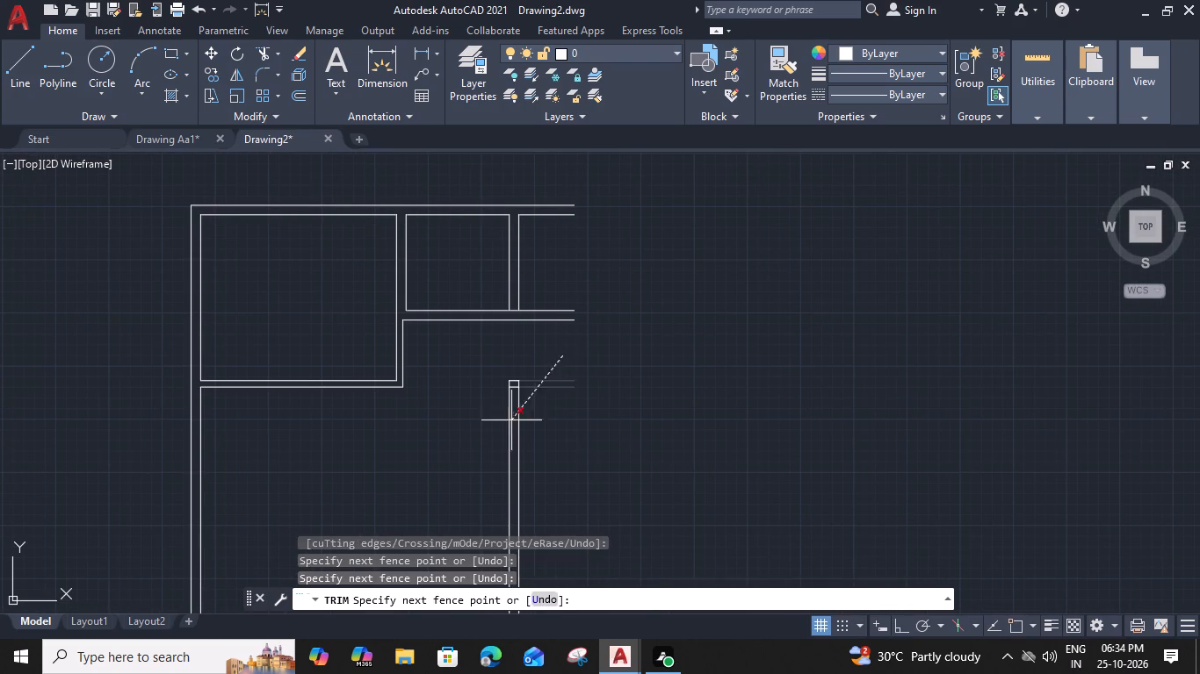
click(492, 436)
scroll(522, 373, up, 2)
drag(500, 370, 502, 382)
click(507, 455)
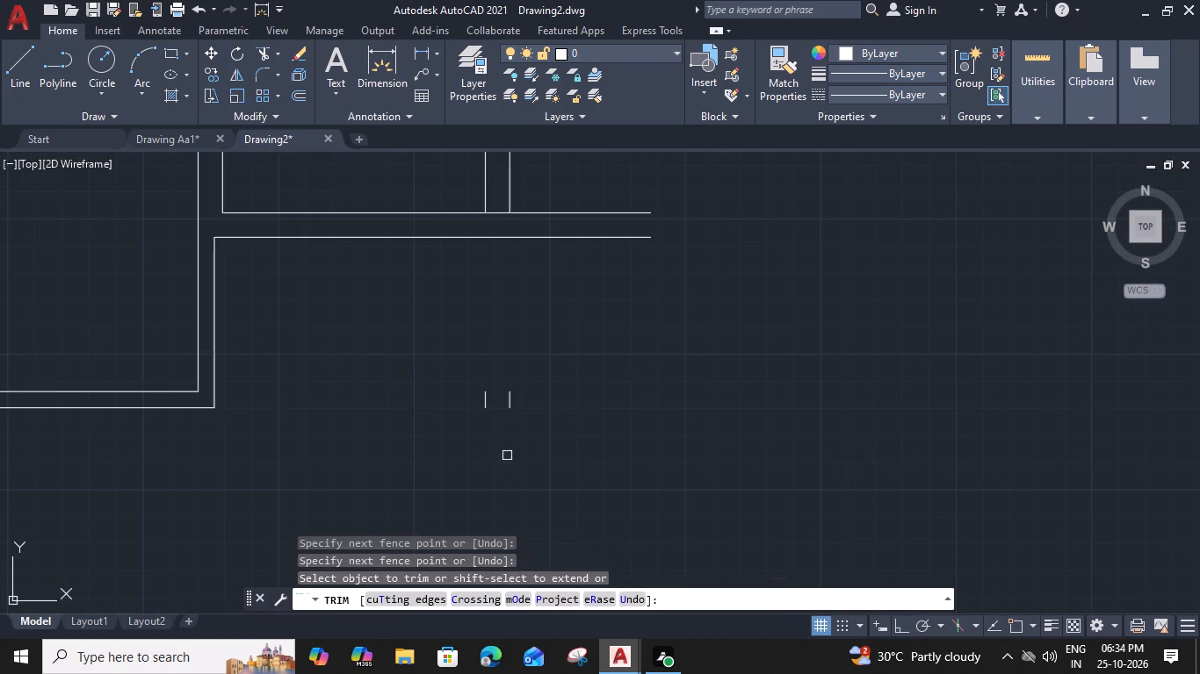
click(473, 397)
click(538, 399)
Extend the second room's inner east line to its outer south line and trim the south wall lines beyond it.
middle_drag(510, 327, 525, 455)
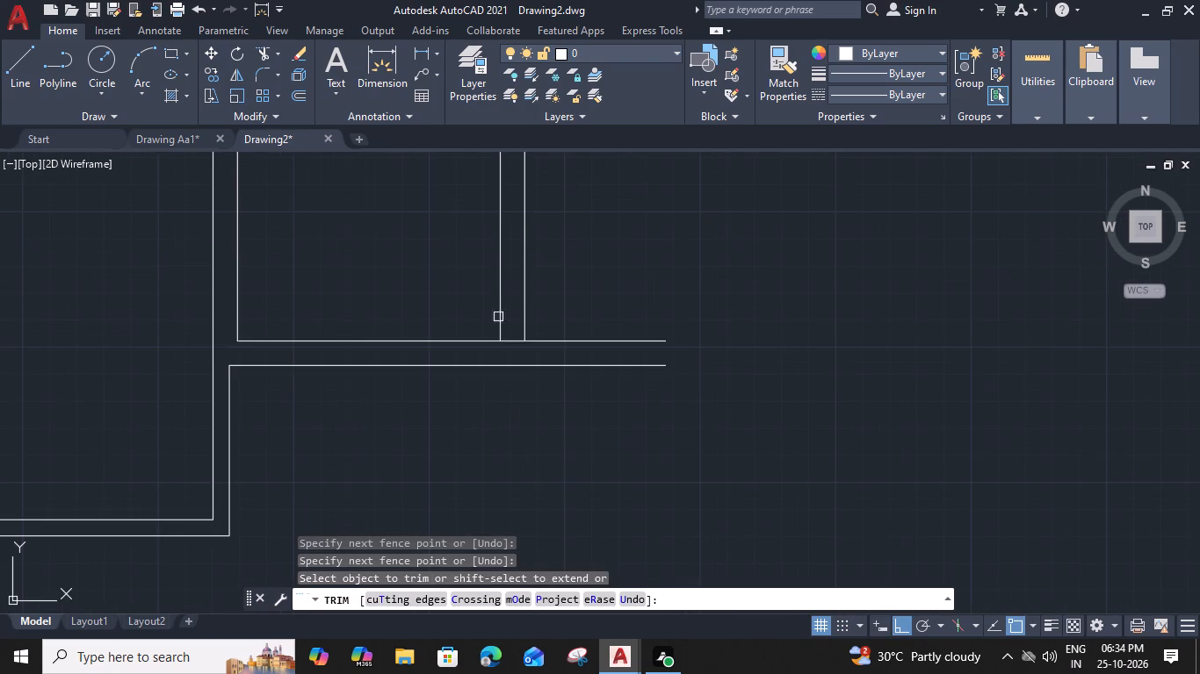
shift+click(497, 292)
click(513, 343)
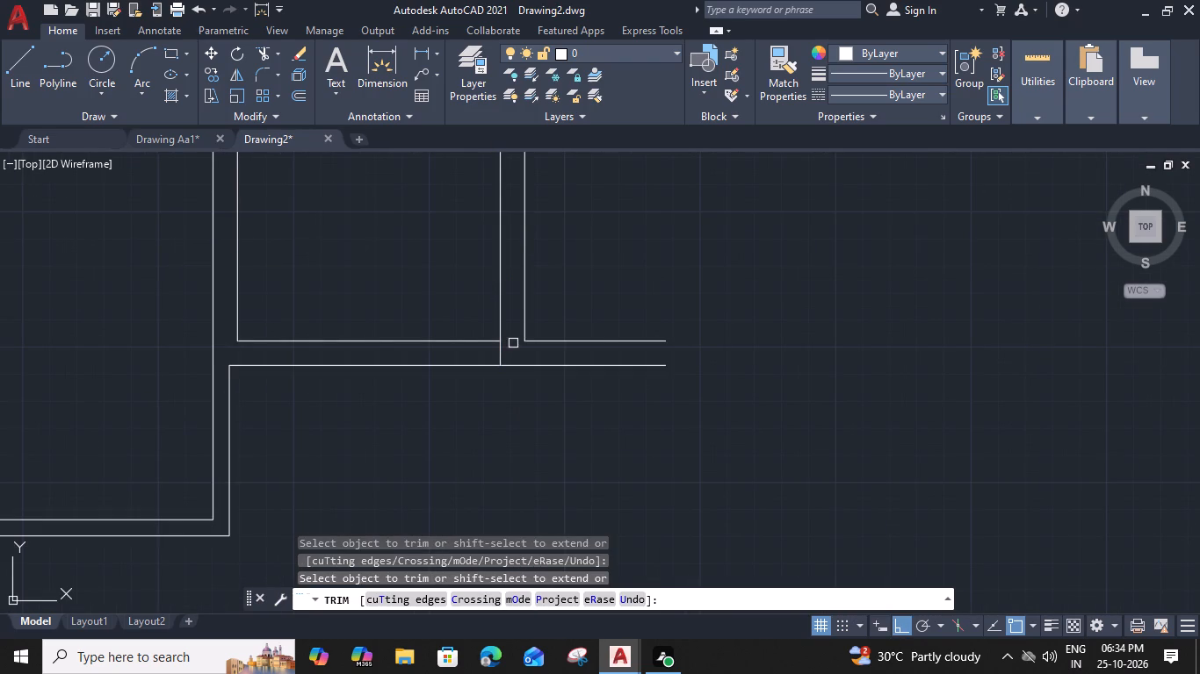
click(604, 326)
click(593, 436)
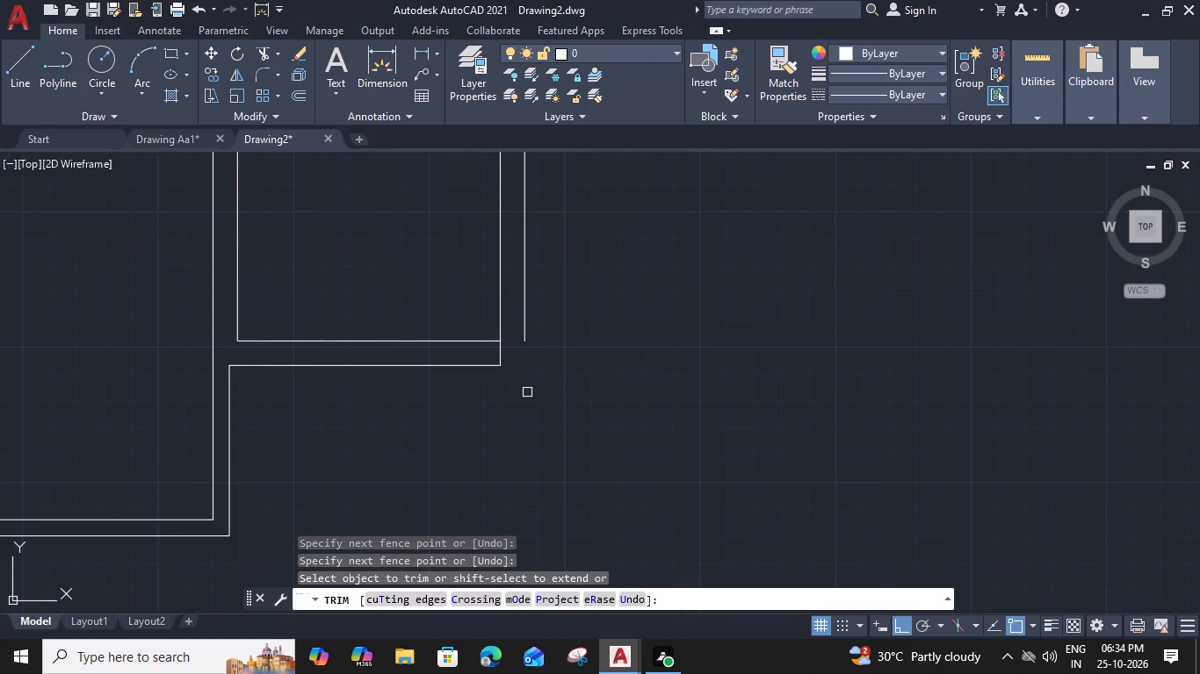
key(Escape)
Offset the second room's inner east line 6" outward to the east.
click(500, 352)
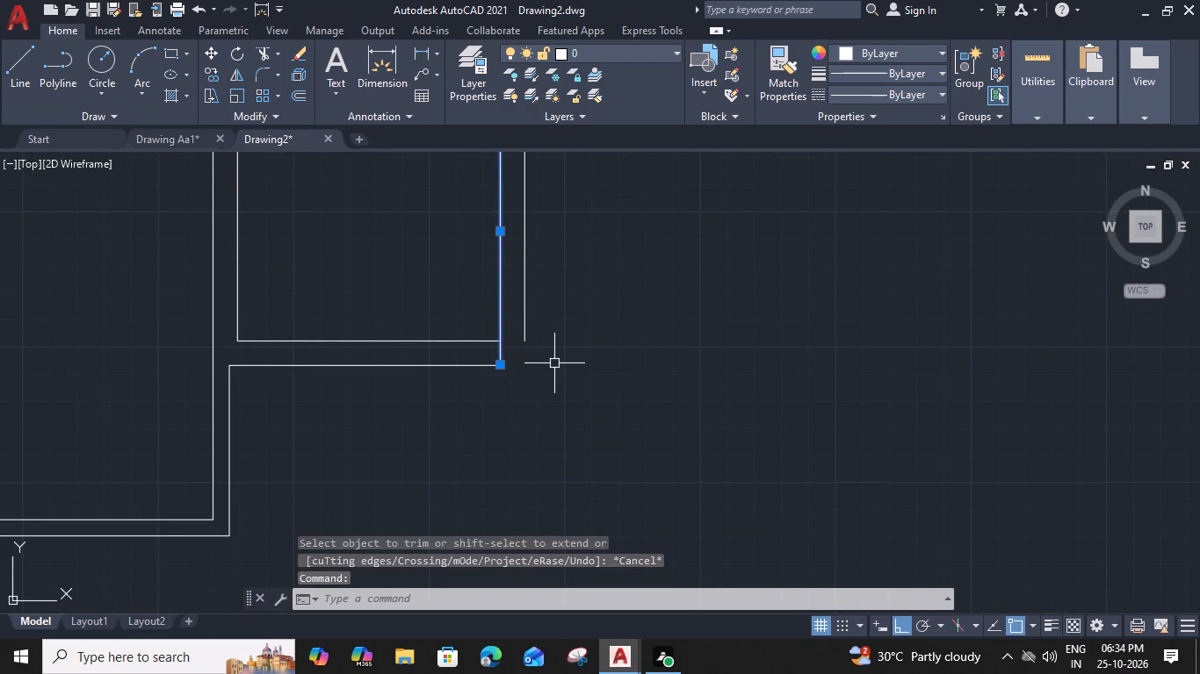
key(o)
key(space)
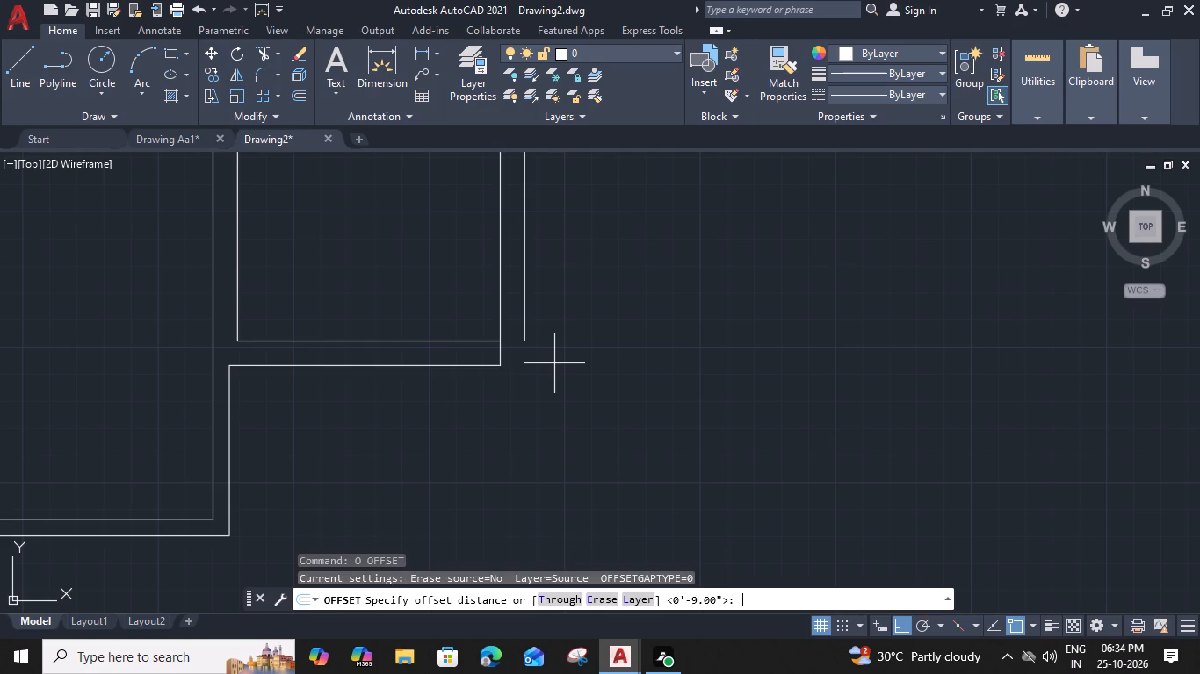
key(6)
key(shift+quotedbl)
key(Return)
click(568, 377)
key(Escape)
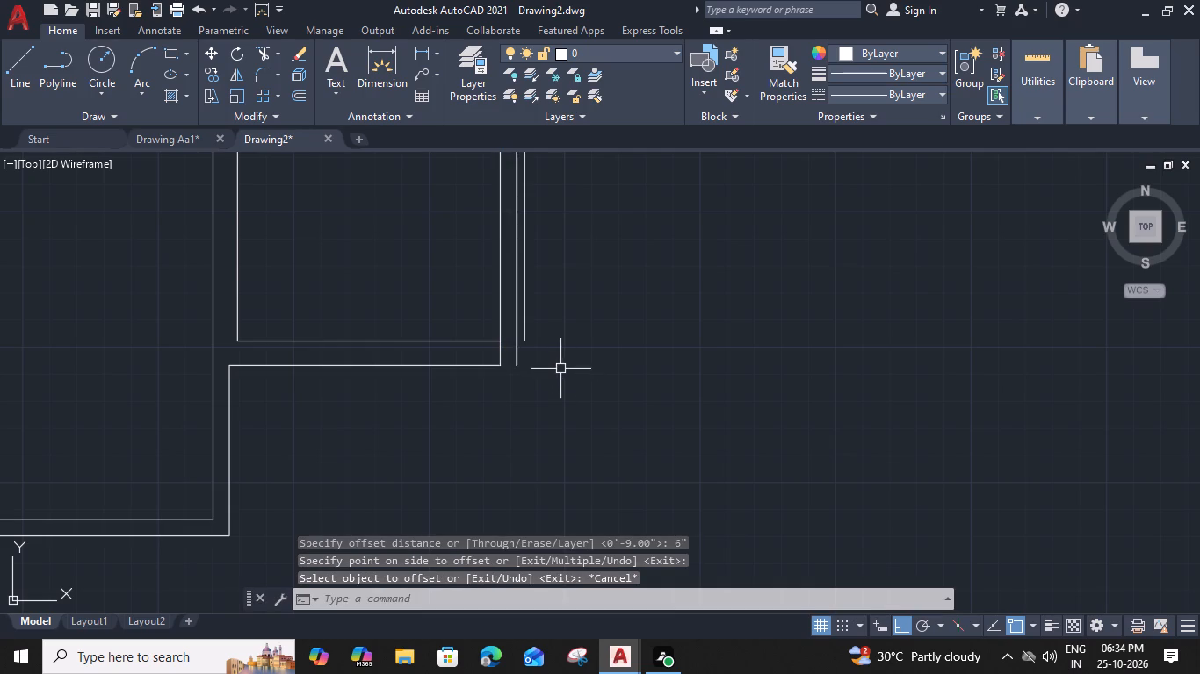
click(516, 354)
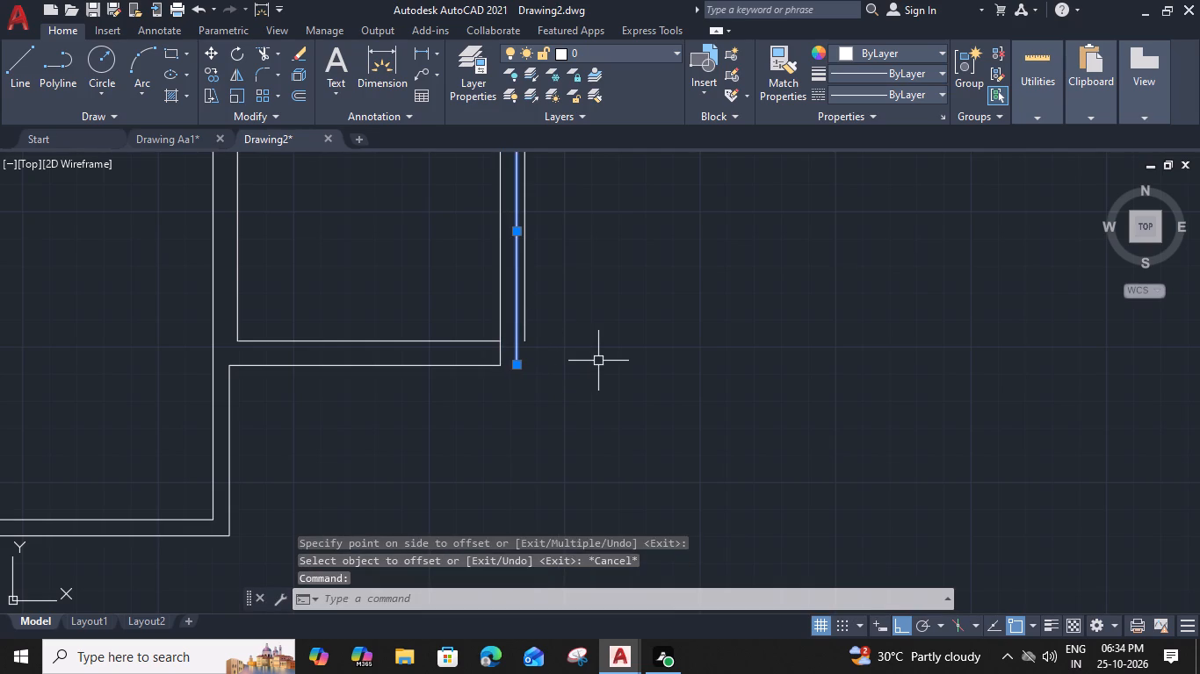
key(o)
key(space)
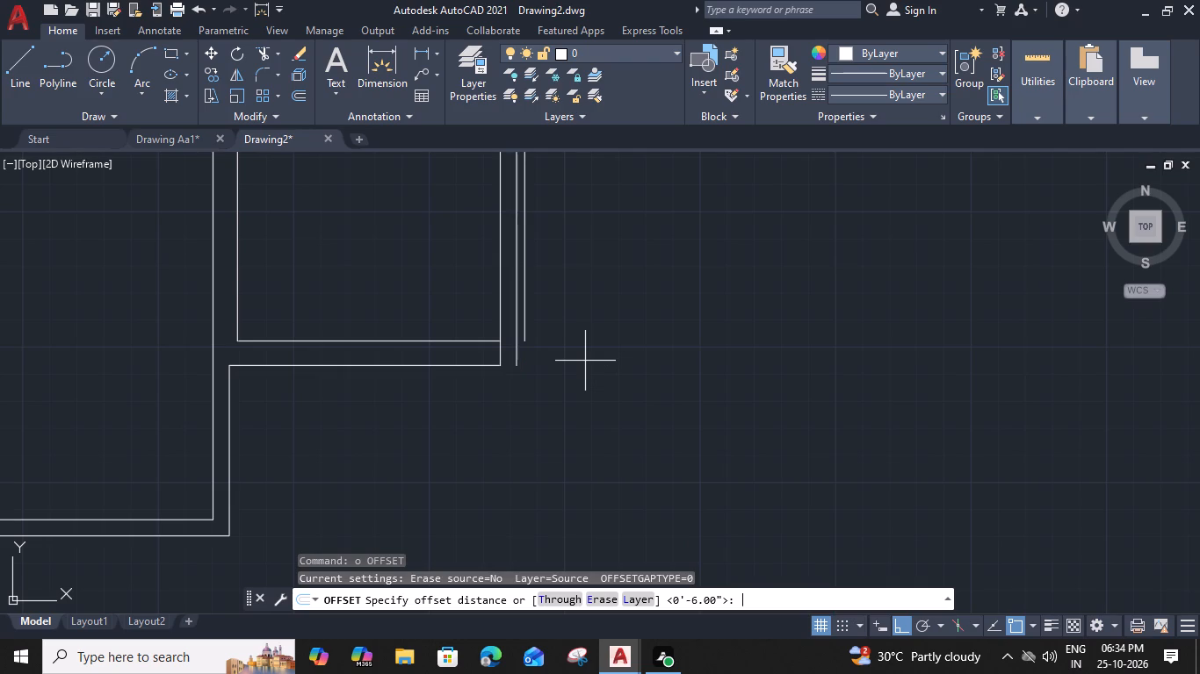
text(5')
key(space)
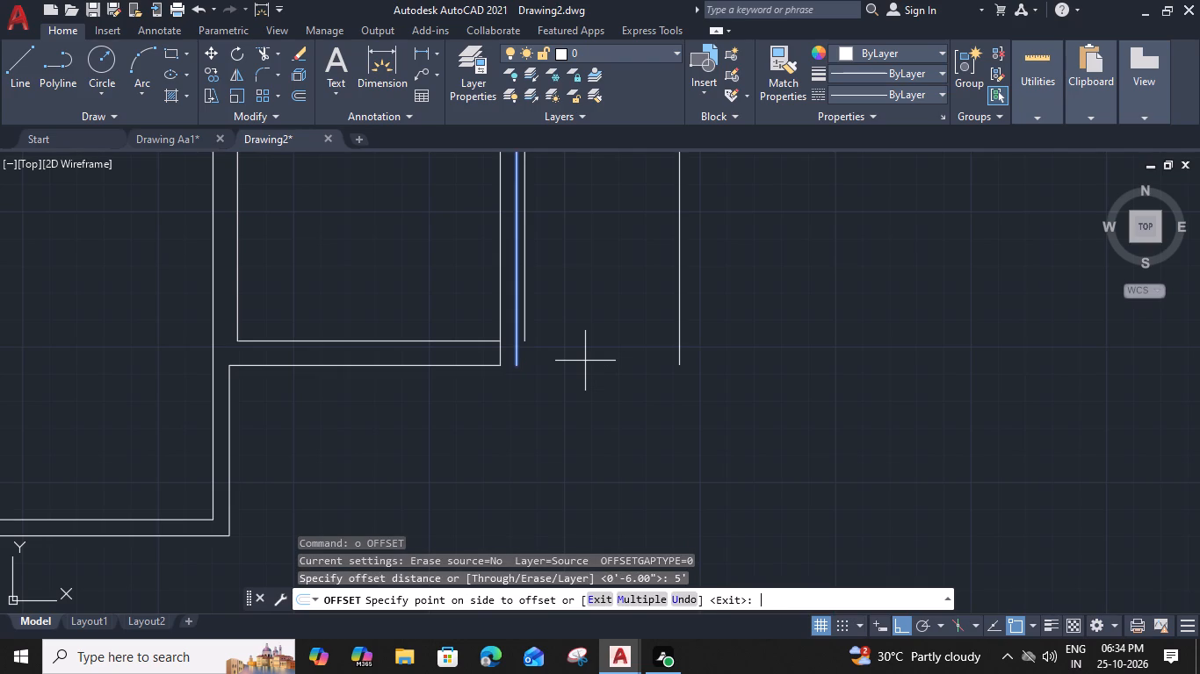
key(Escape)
Offset the second room's outer east wall line 5' to the east for the adjoining space's width.
click(528, 320)
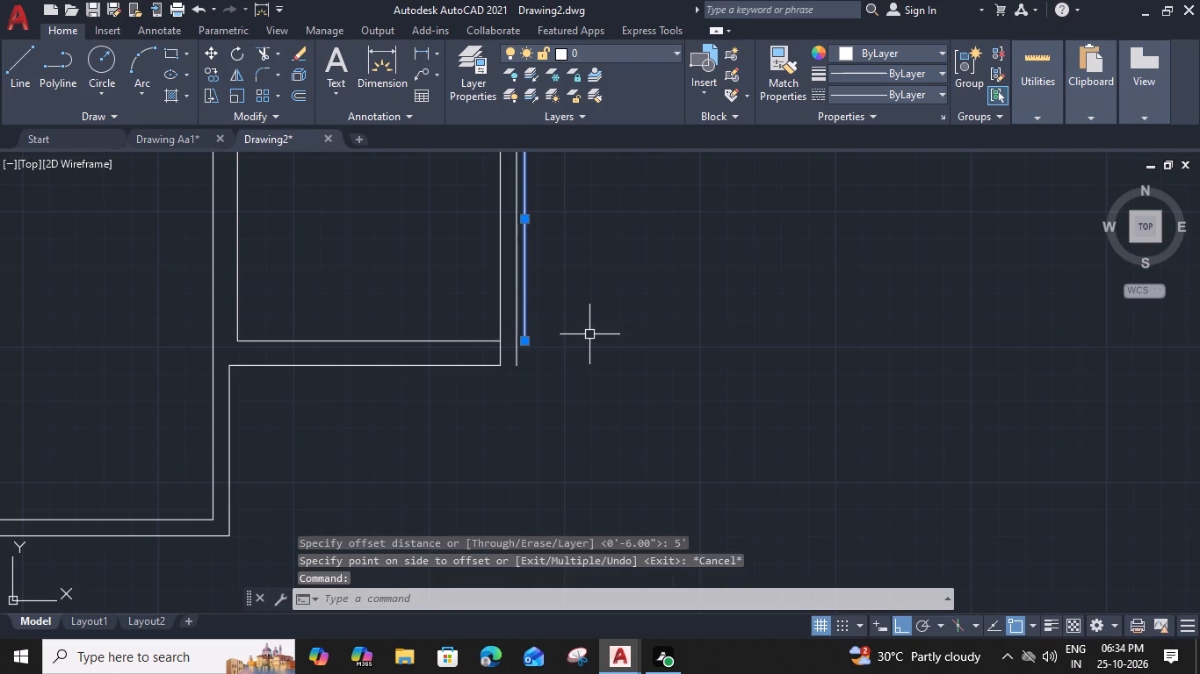
key(o)
key(space)
key(5)
key(apostrophe)
key(space)
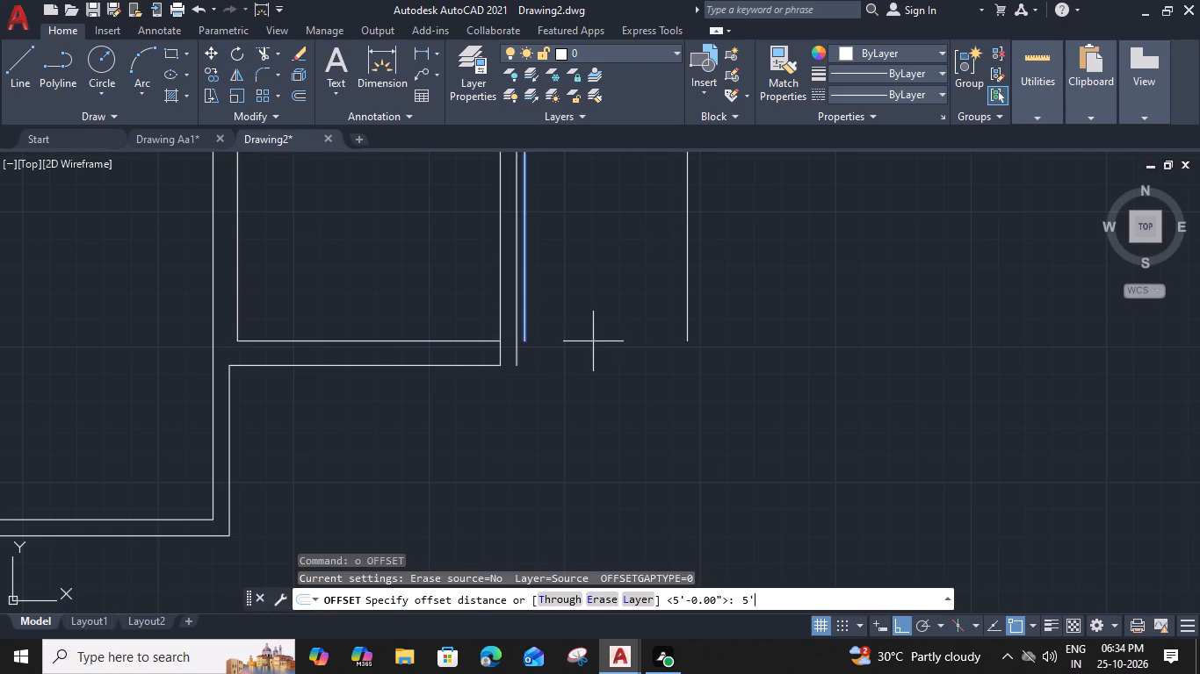
click(649, 351)
key(Escape)
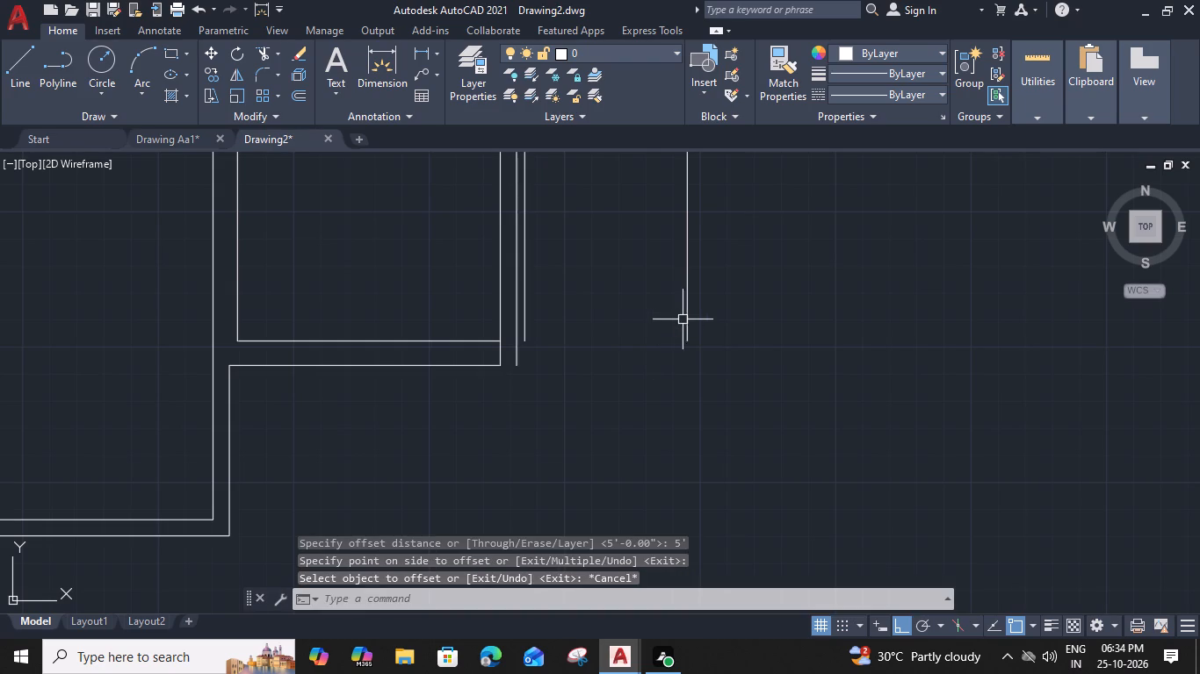
Offset the adjoining space's new east line 9" outward to form its side wall.
click(686, 319)
text(o 9")
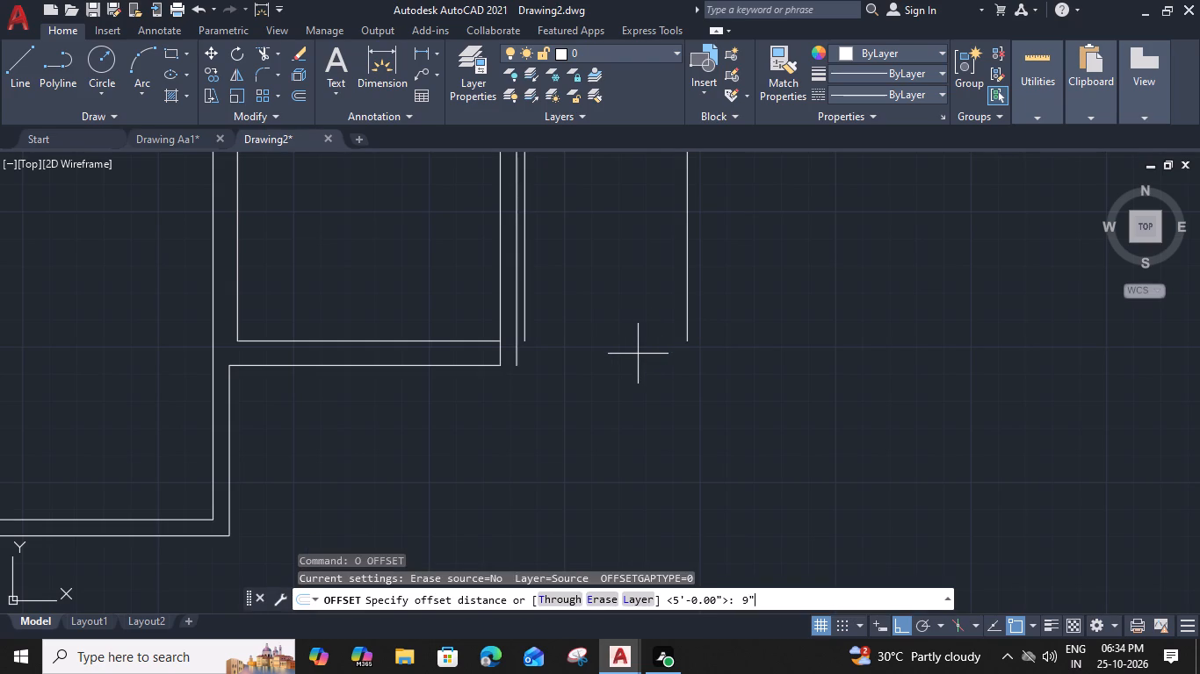
key(Return)
click(792, 351)
key(Escape)
Fillet the inner and outer north wall lines to the adjoining space's matching east wall lines at zero radius.
scroll(563, 306, down, 1)
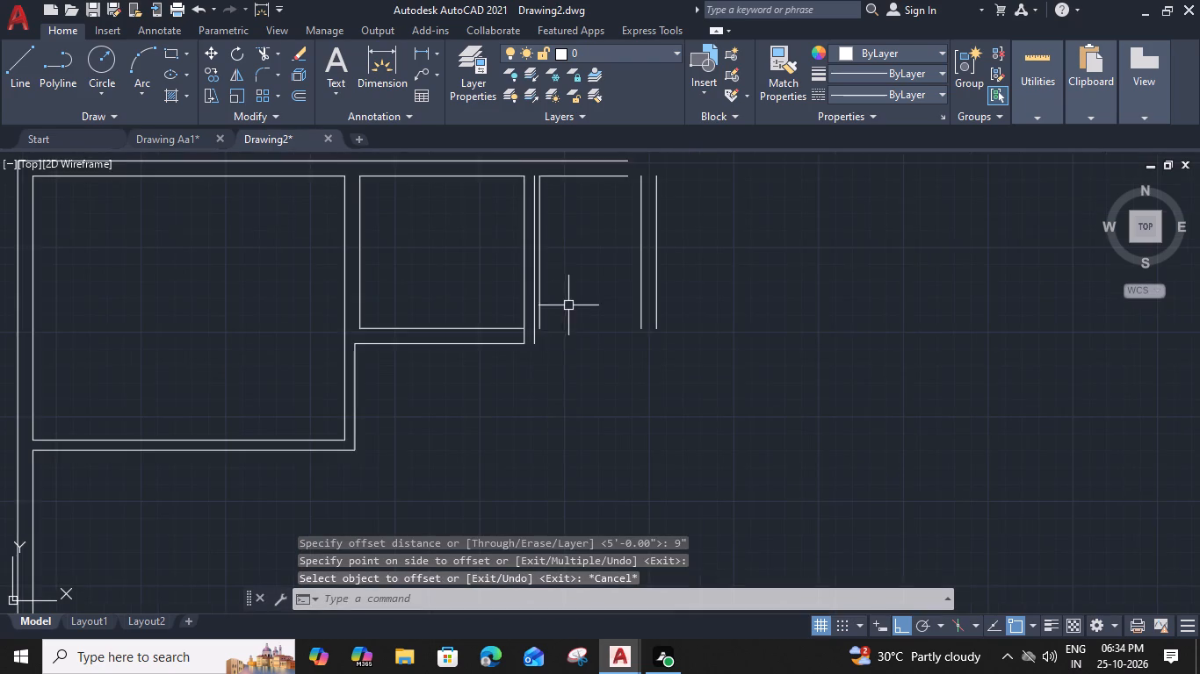
middle_drag(570, 308, 553, 369)
key(f)
key(space)
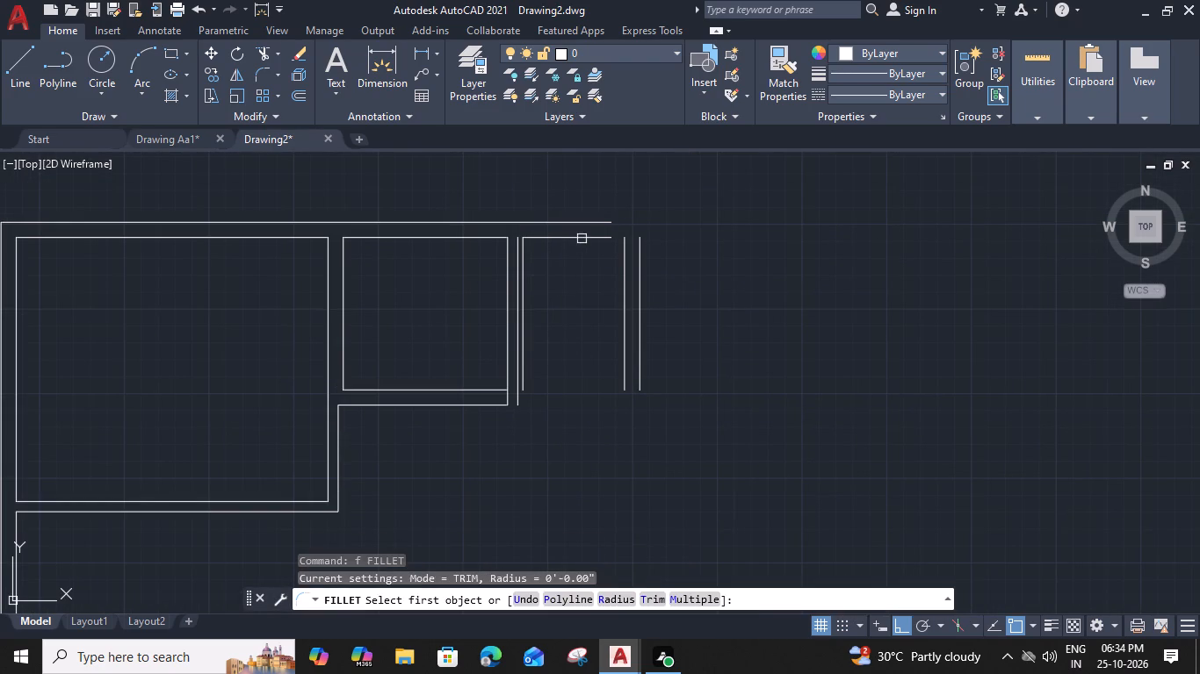
click(582, 238)
click(622, 263)
key(space)
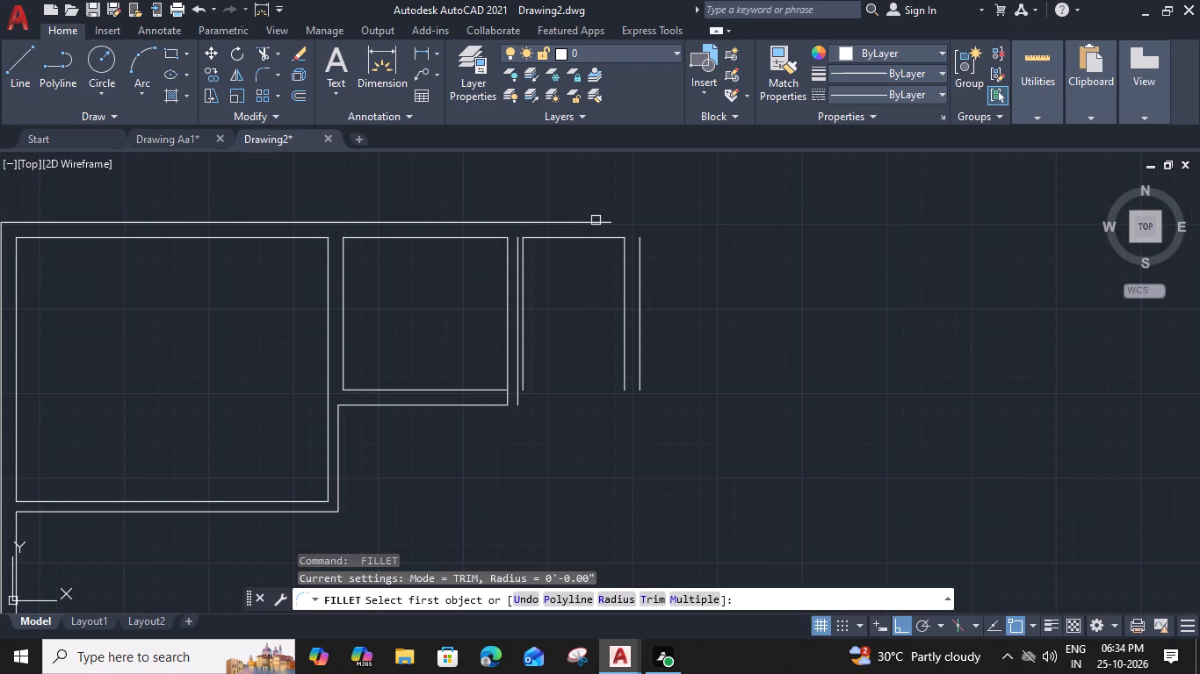
click(596, 220)
click(640, 256)
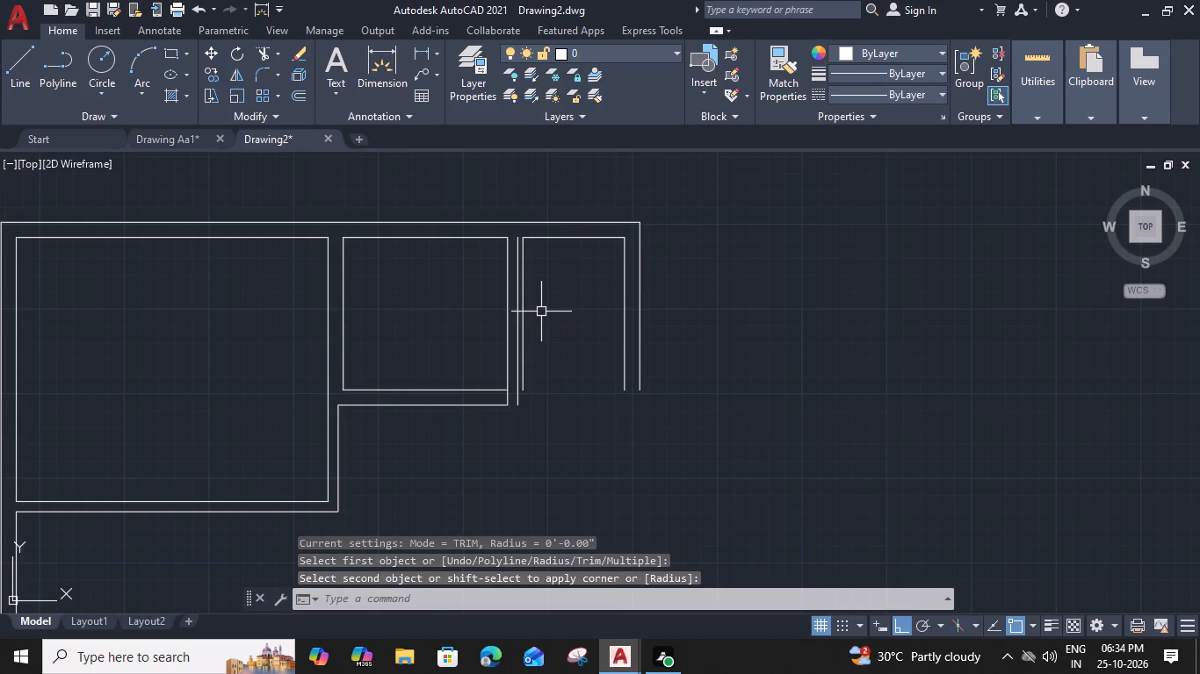
key(Escape)
Offset the second room's outer south line 16' to the south for the lower room's length.
middle_drag(519, 414, 550, 352)
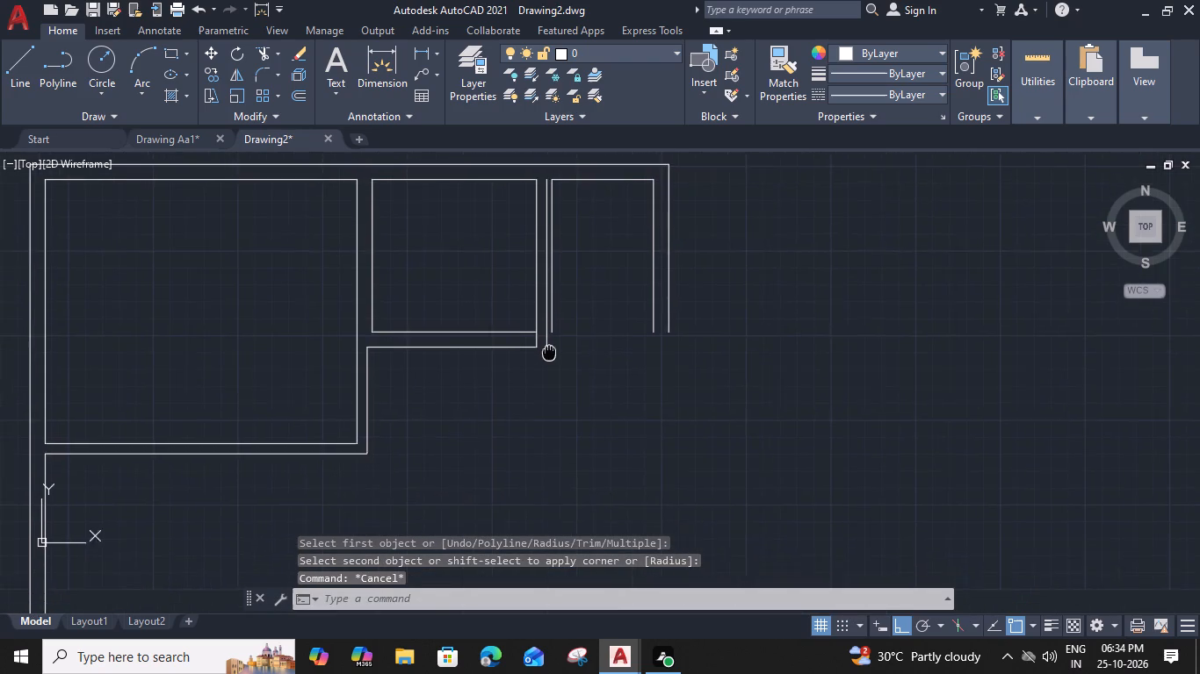
middle_drag(550, 352, 554, 332)
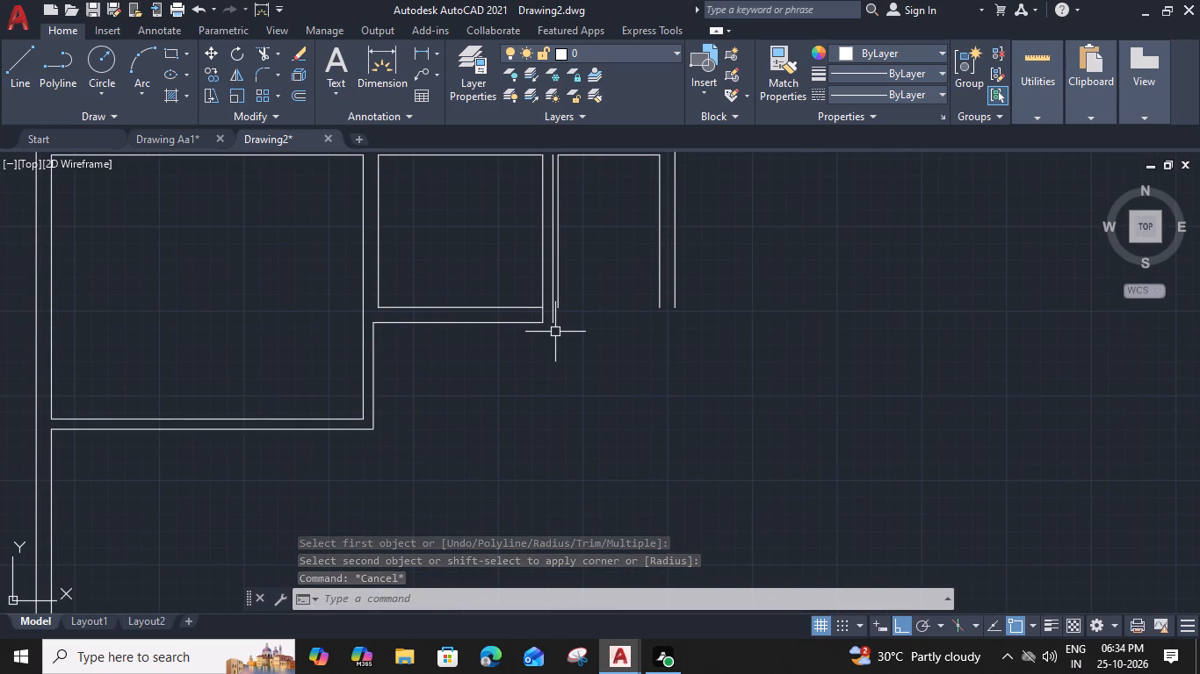
click(452, 320)
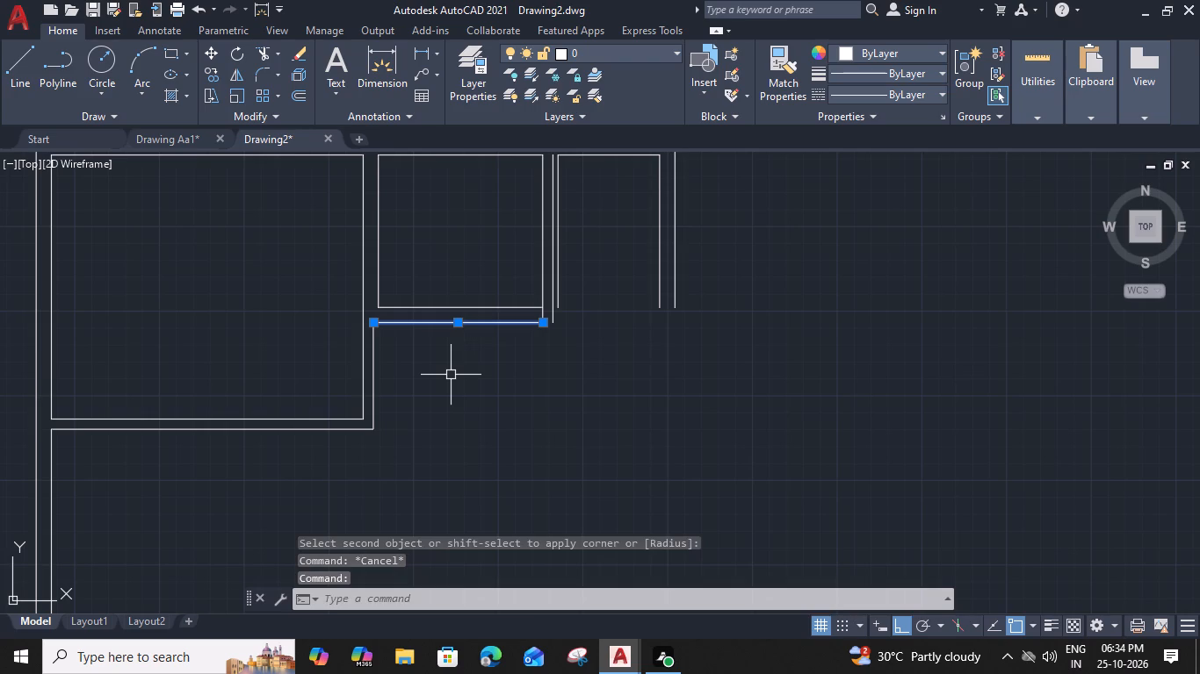
text(o)
key(space)
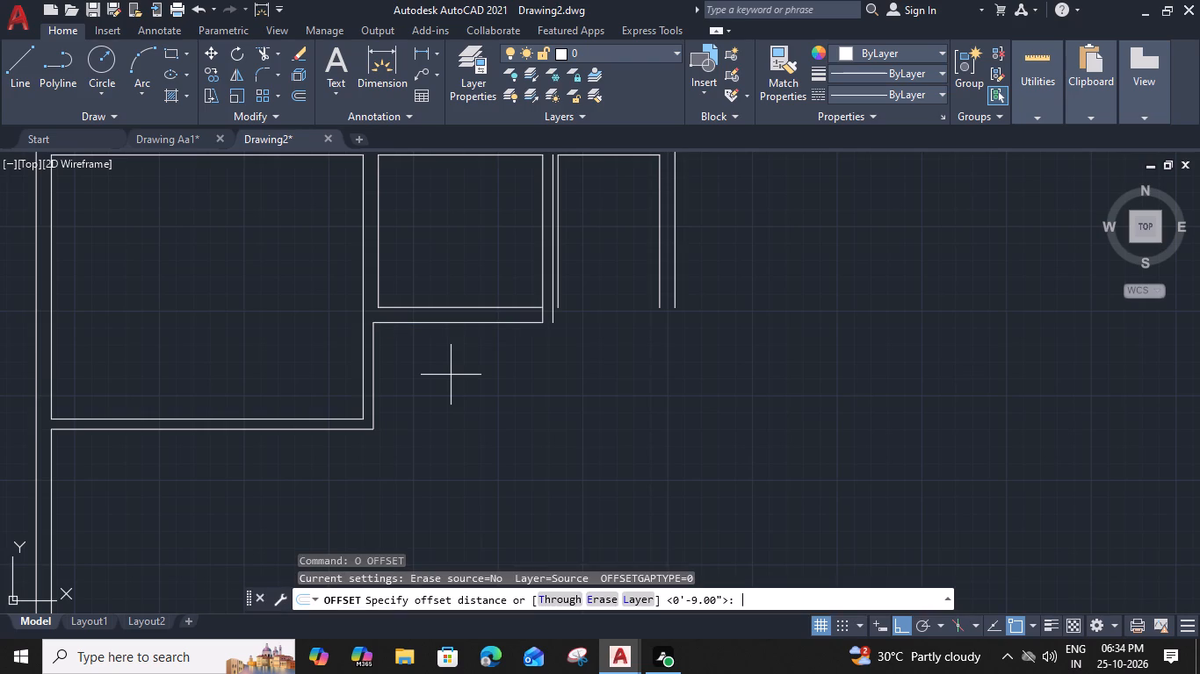
text(16')
key(space)
scroll(485, 427, down, 2)
middle_drag(488, 427, 506, 348)
click(501, 394)
middle_drag(515, 396, 514, 367)
key(Escape)
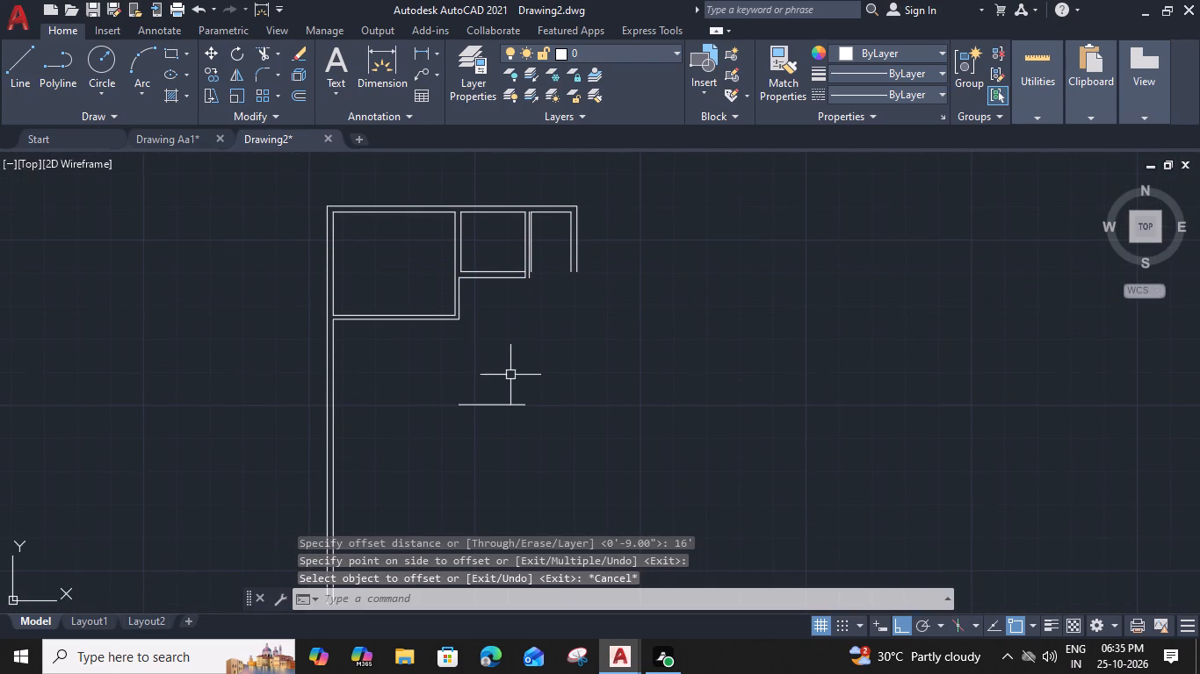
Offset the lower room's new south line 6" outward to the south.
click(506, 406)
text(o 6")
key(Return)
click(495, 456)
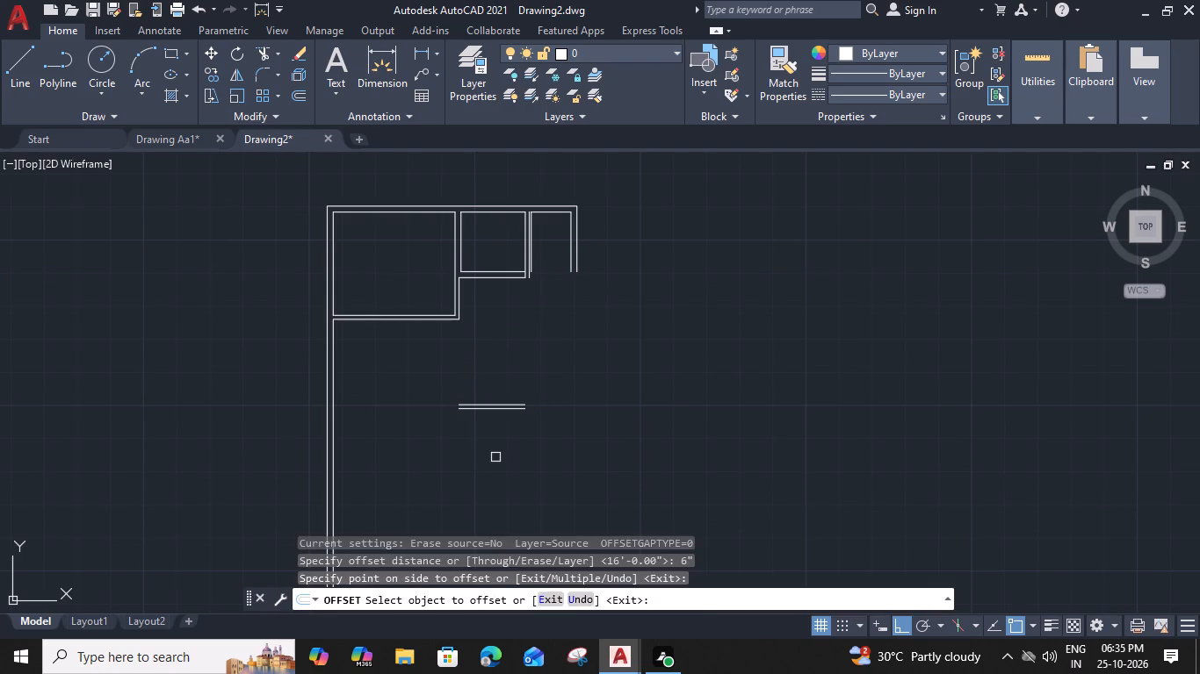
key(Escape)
Erase the middle vertical line in the wall between the second room and the adjoining space.
scroll(453, 292, up, 2)
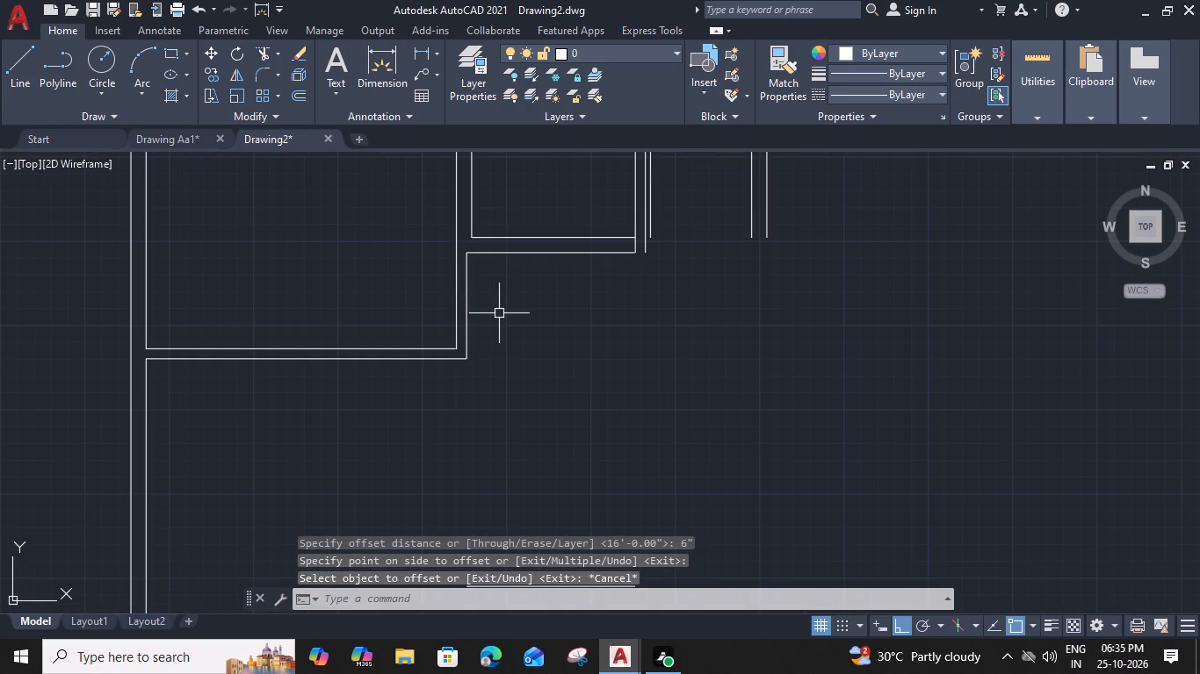
scroll(499, 313, down, 2)
scroll(553, 253, up, 2)
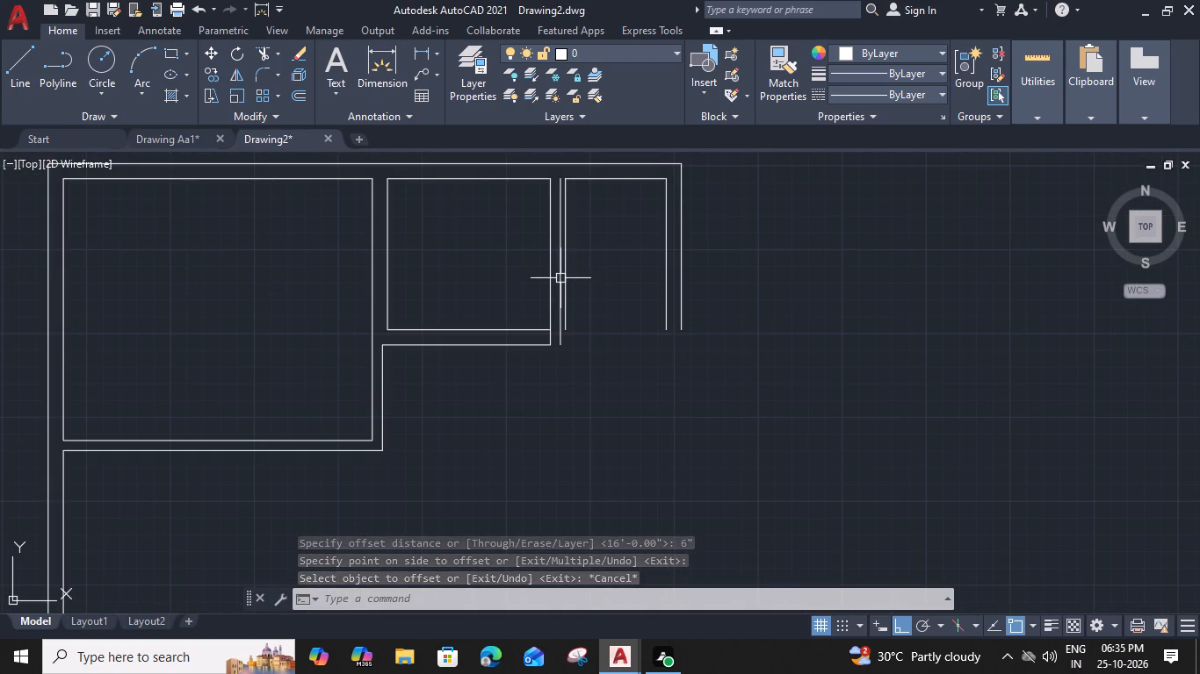
click(559, 276)
key(Delete)
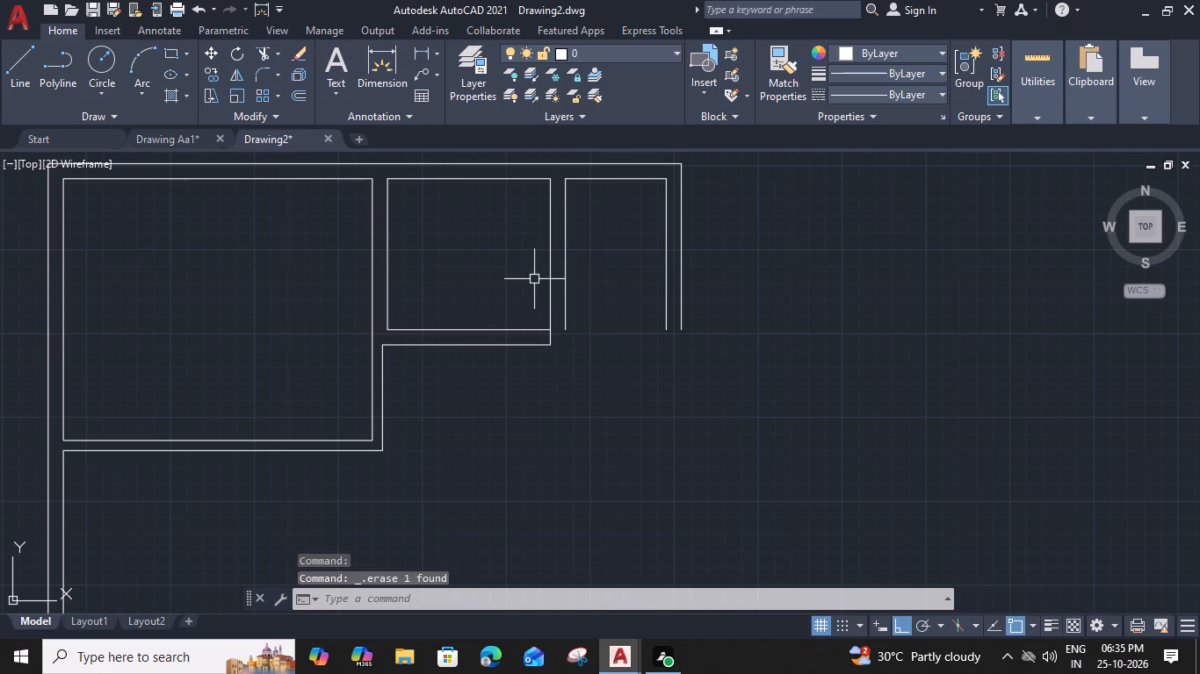
Replace the short vertical line below the second room by filleting that room's west line to the first room's outer south line.
middle_drag(466, 443, 550, 341)
click(466, 310)
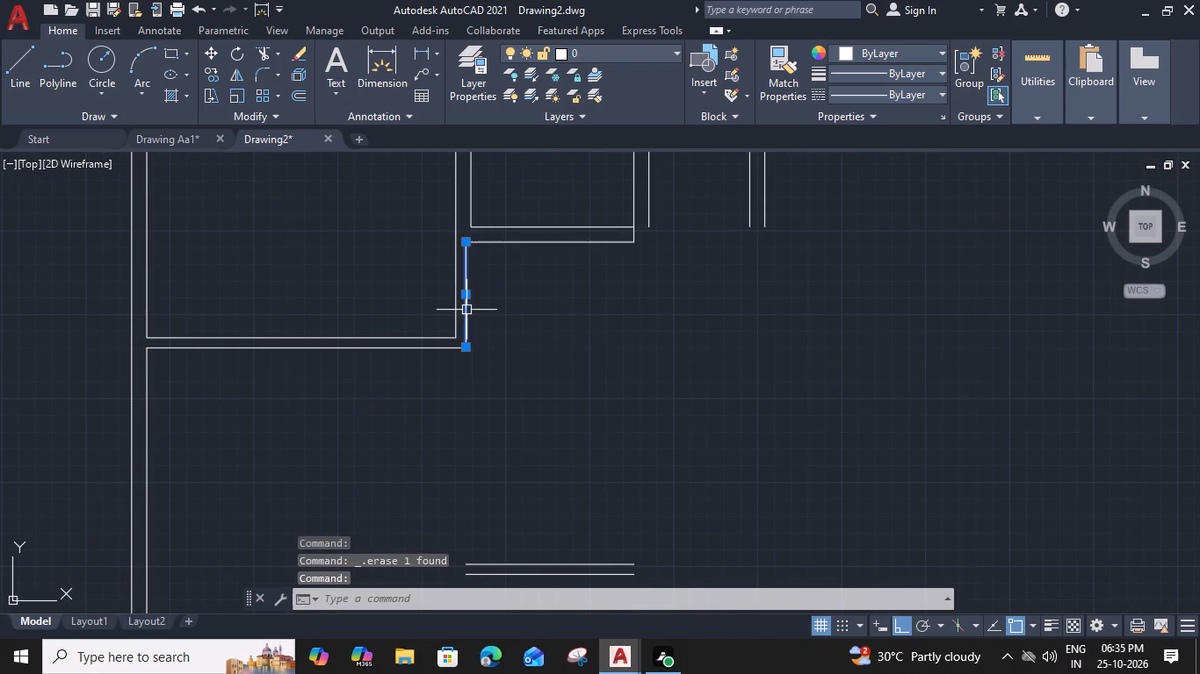
key(Delete)
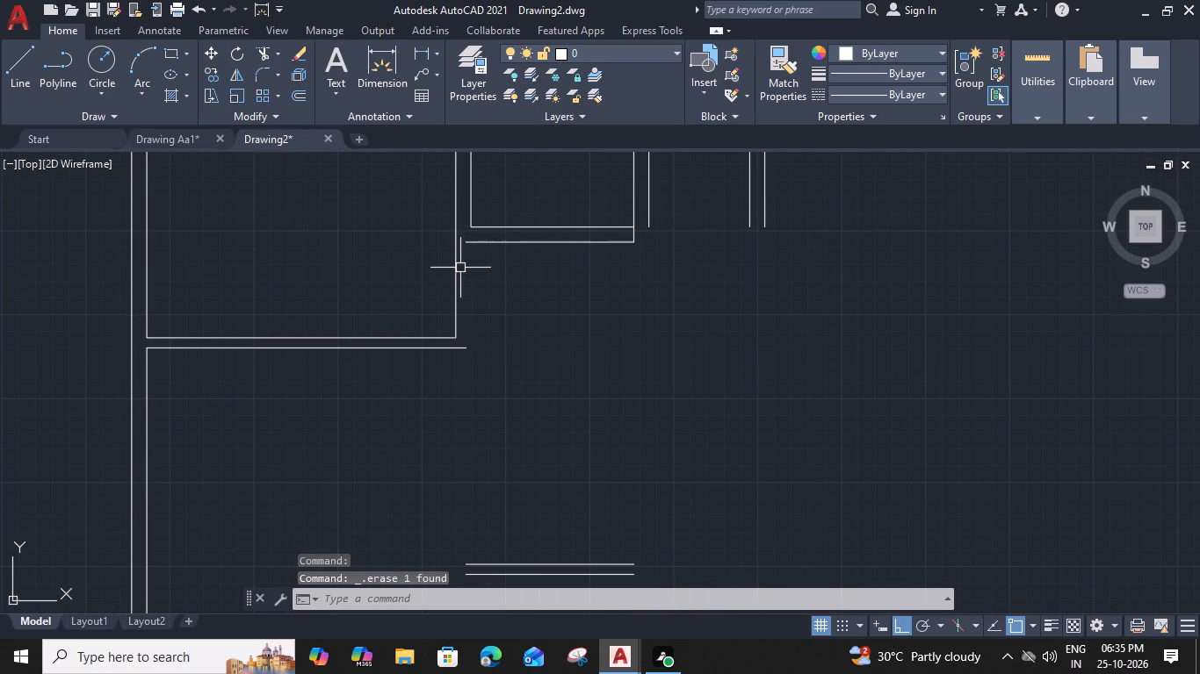
text(f)
key(space)
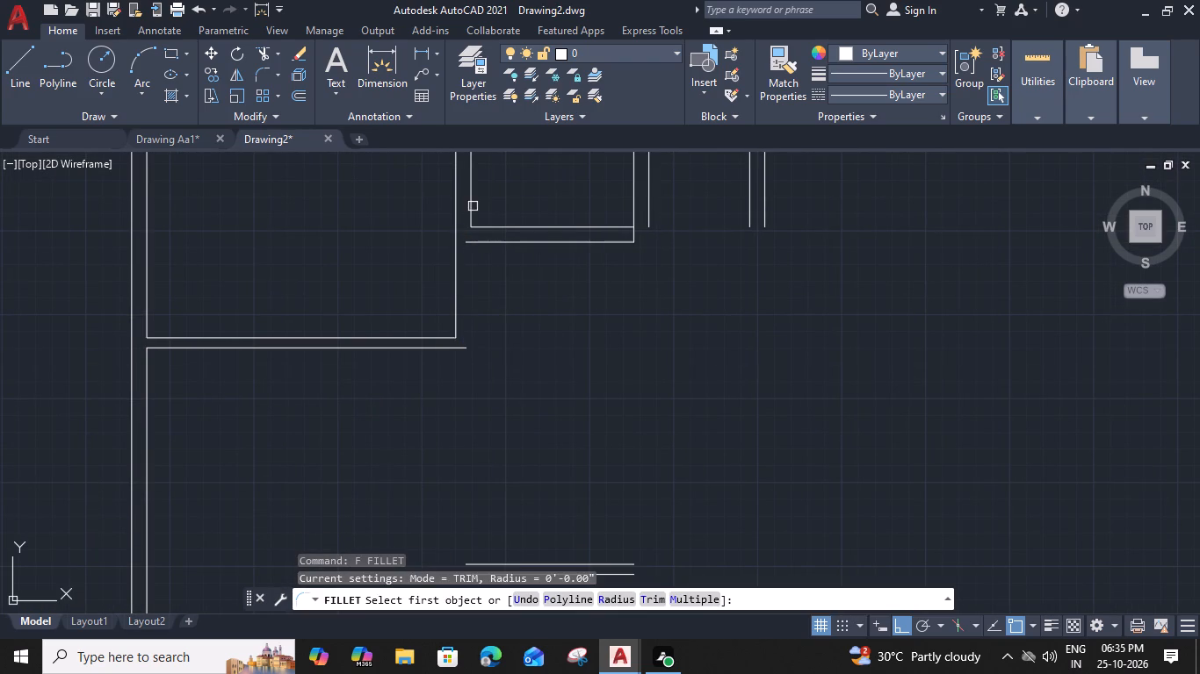
click(474, 205)
click(461, 351)
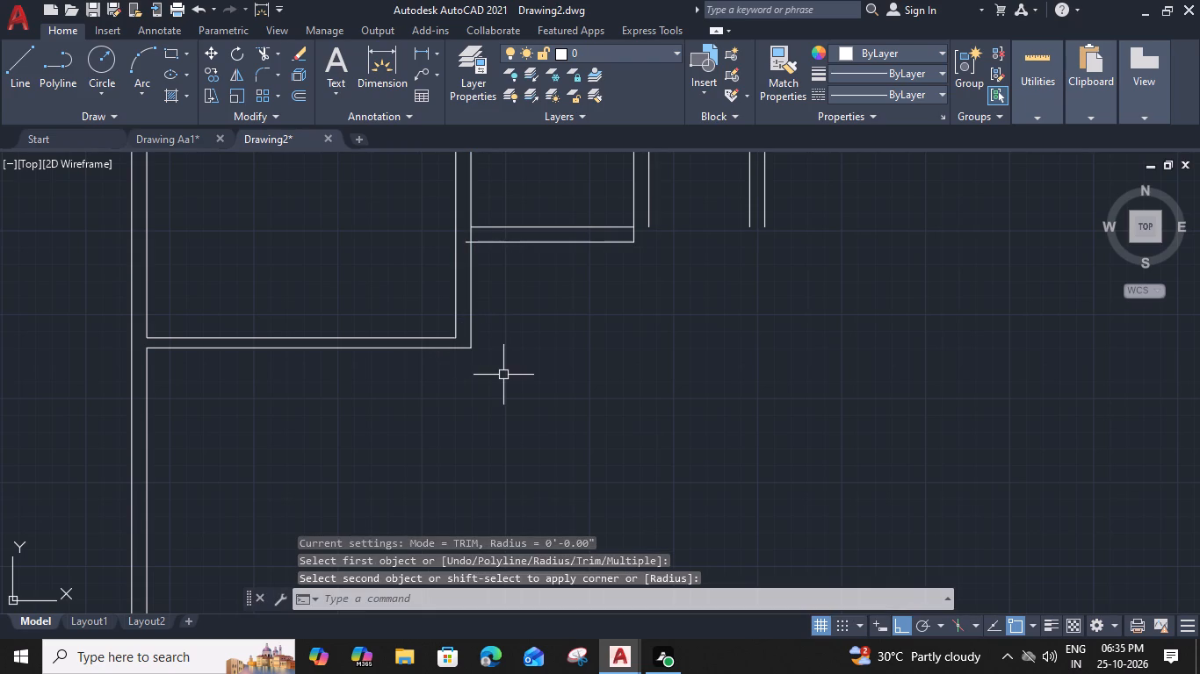
key(Escape)
Trim the stub and the crossing segment where the second room's south wall meets its west line.
key(t)
key(r)
key(space)
scroll(452, 255, up, 1)
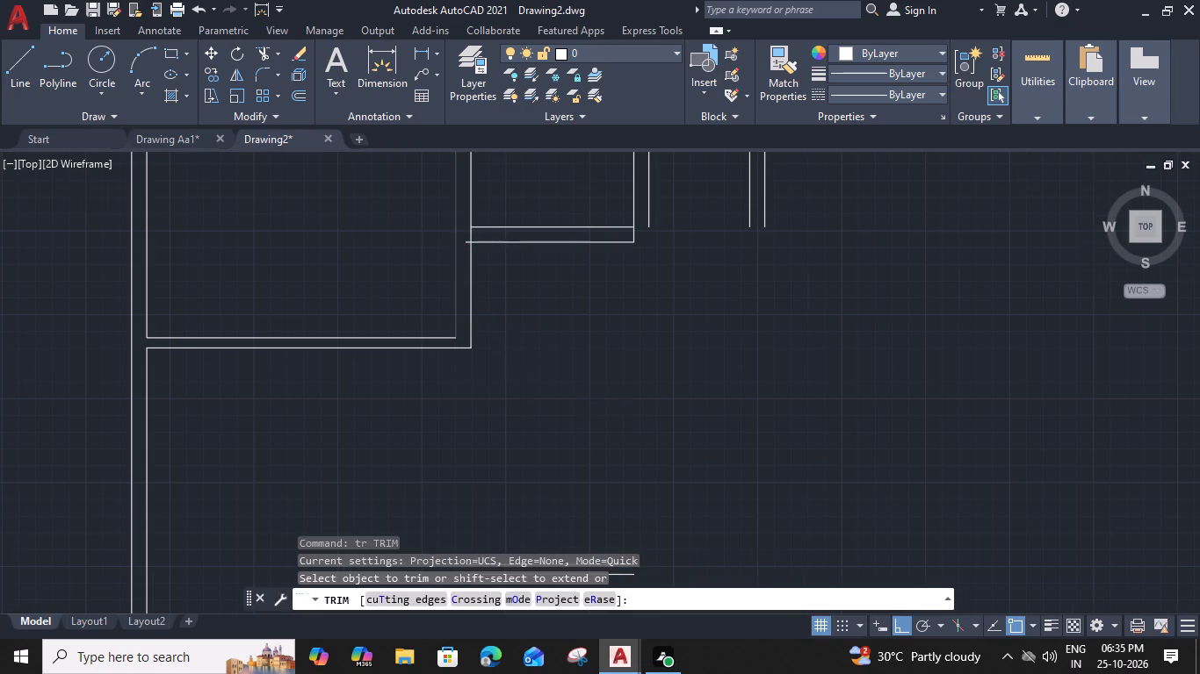
click(480, 220)
click(474, 233)
key(Escape)
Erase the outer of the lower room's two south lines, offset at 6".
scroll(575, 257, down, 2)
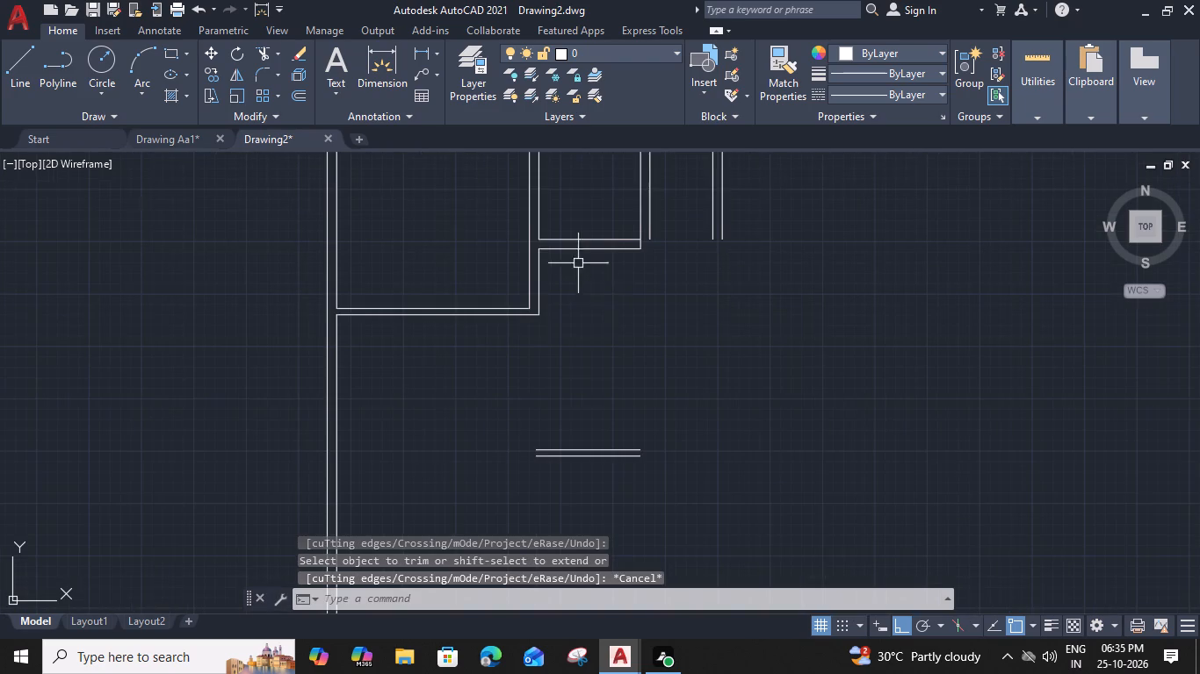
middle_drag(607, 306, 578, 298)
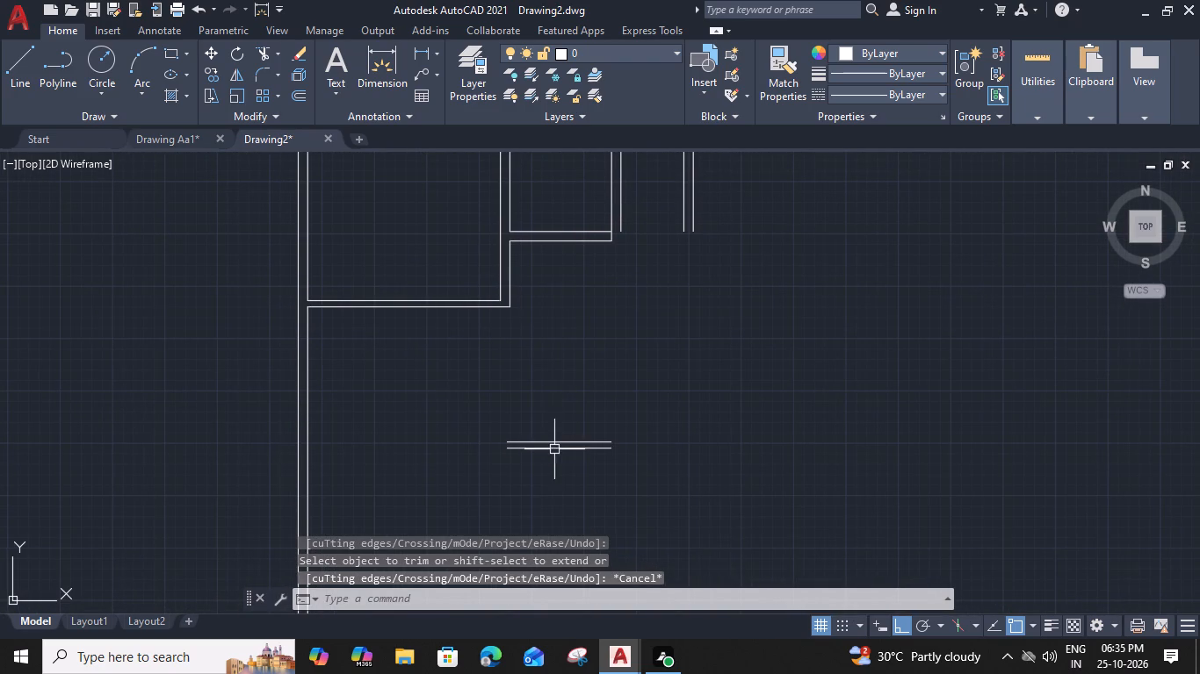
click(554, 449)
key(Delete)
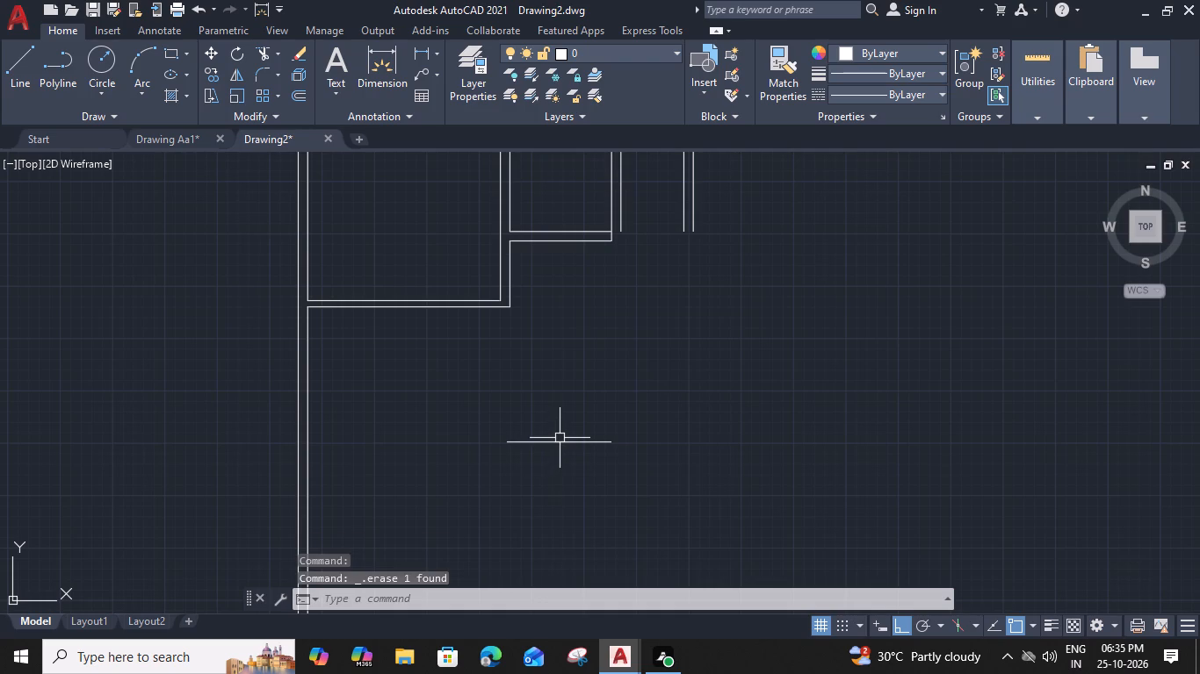
Offset the lower room's inner south line 9" outward to the south for its wall thickness.
click(560, 440)
text(o)
key(space)
text(9")
key(Return)
click(557, 480)
key(Escape)
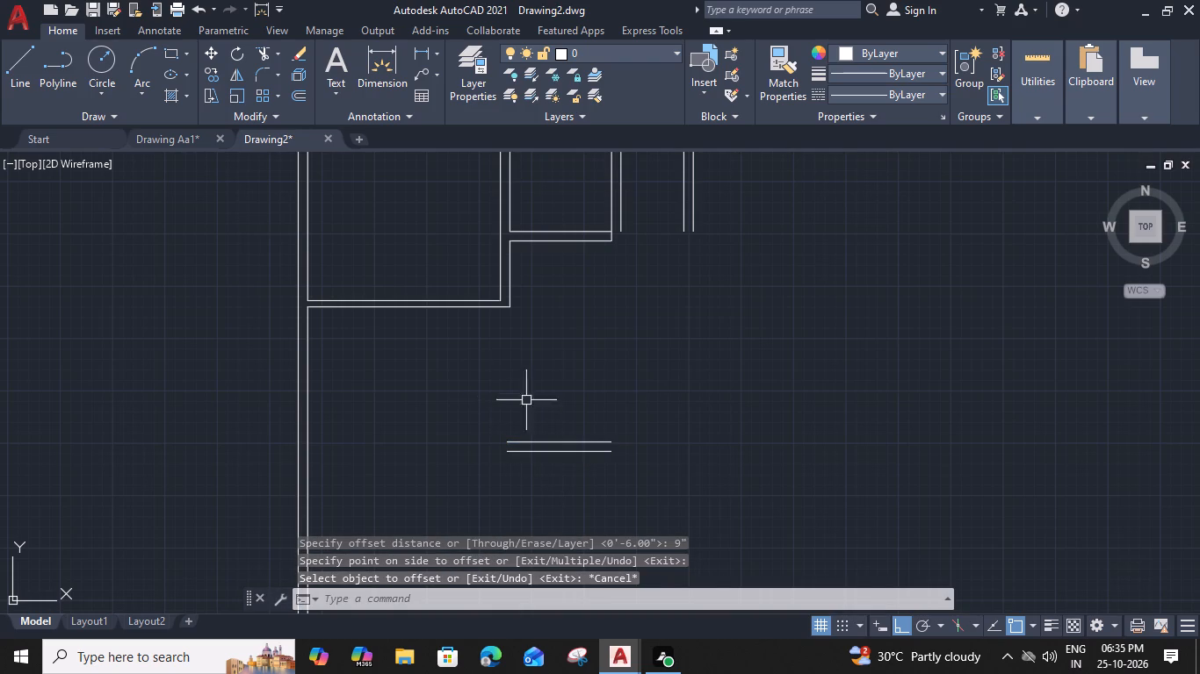
Extend both lines of the first room's east wall southward, taking the eastern one to the lower room's inner south line.
key(e)
text(x)
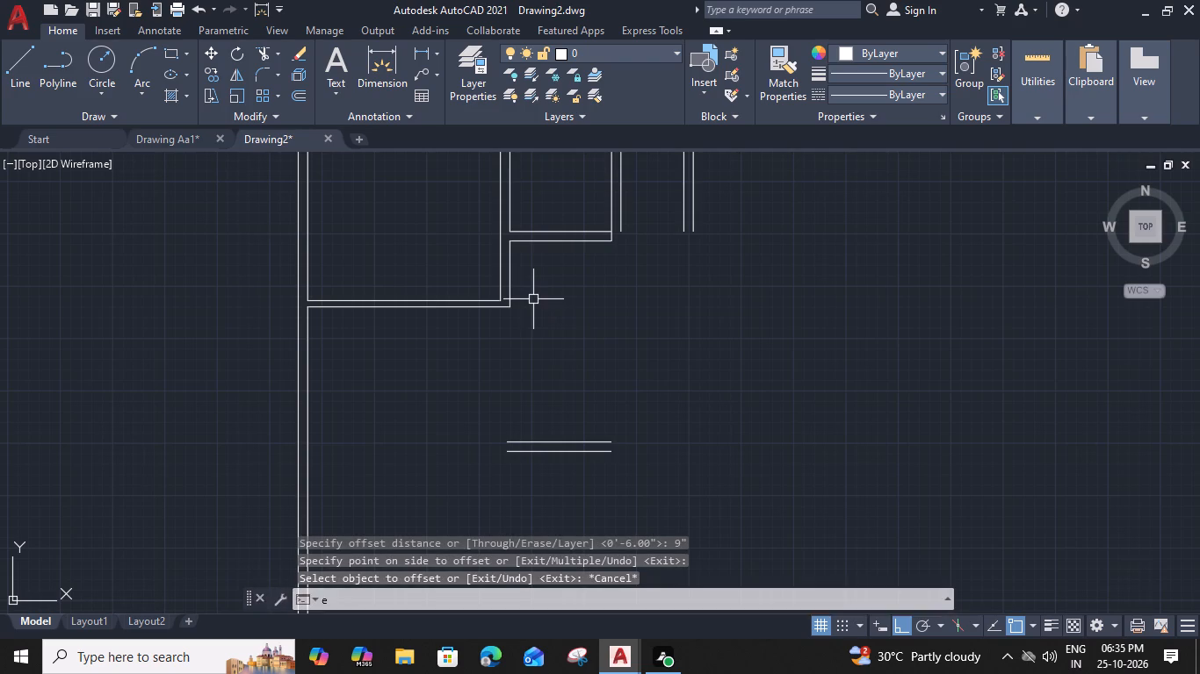
key(space)
click(512, 287)
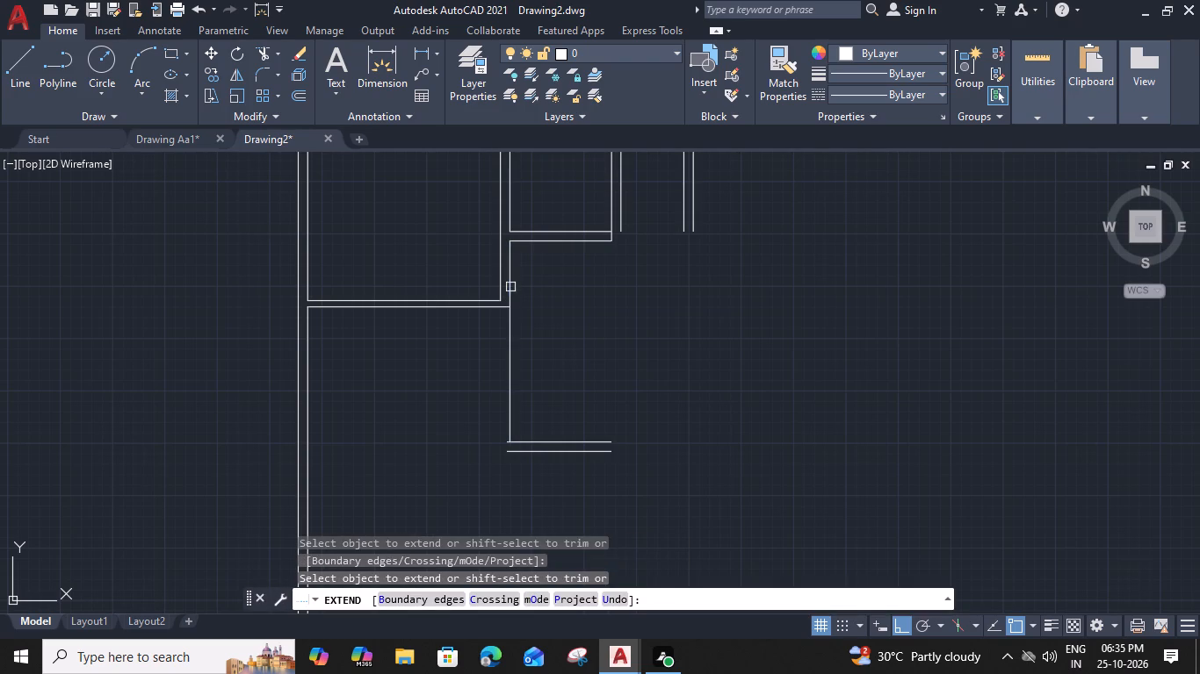
click(499, 284)
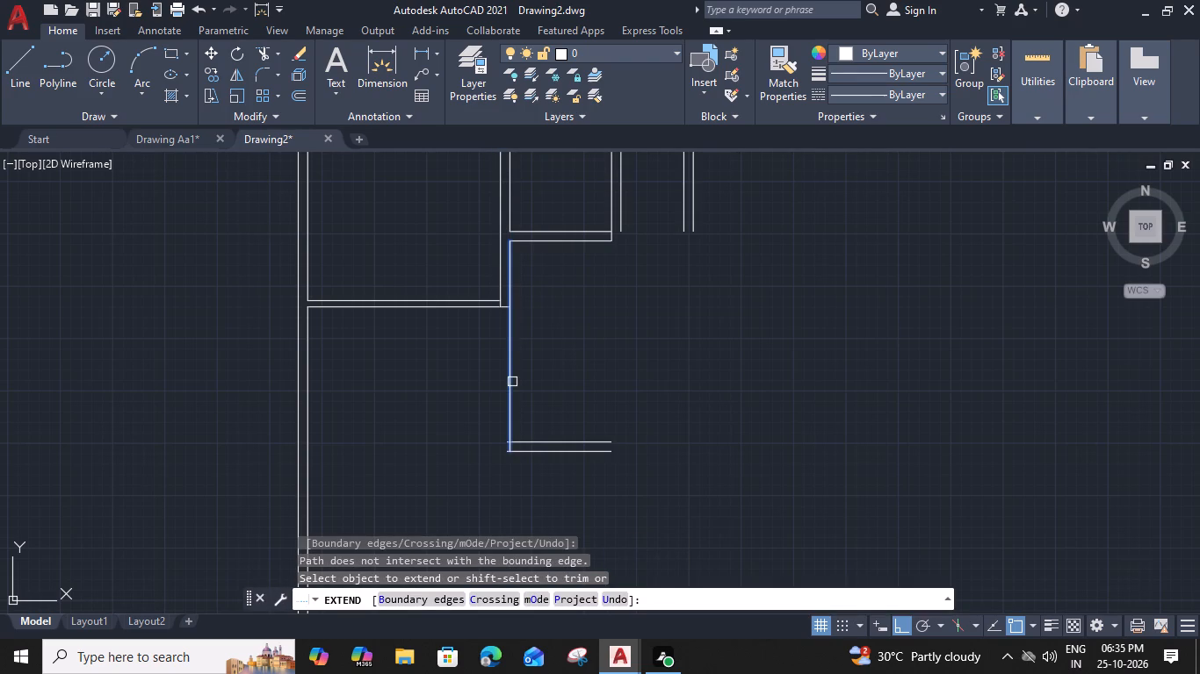
key(Escape)
Close the lower room's outer southwest corner and its outer and inner southeast corners with zero-radius fillets.
key(f)
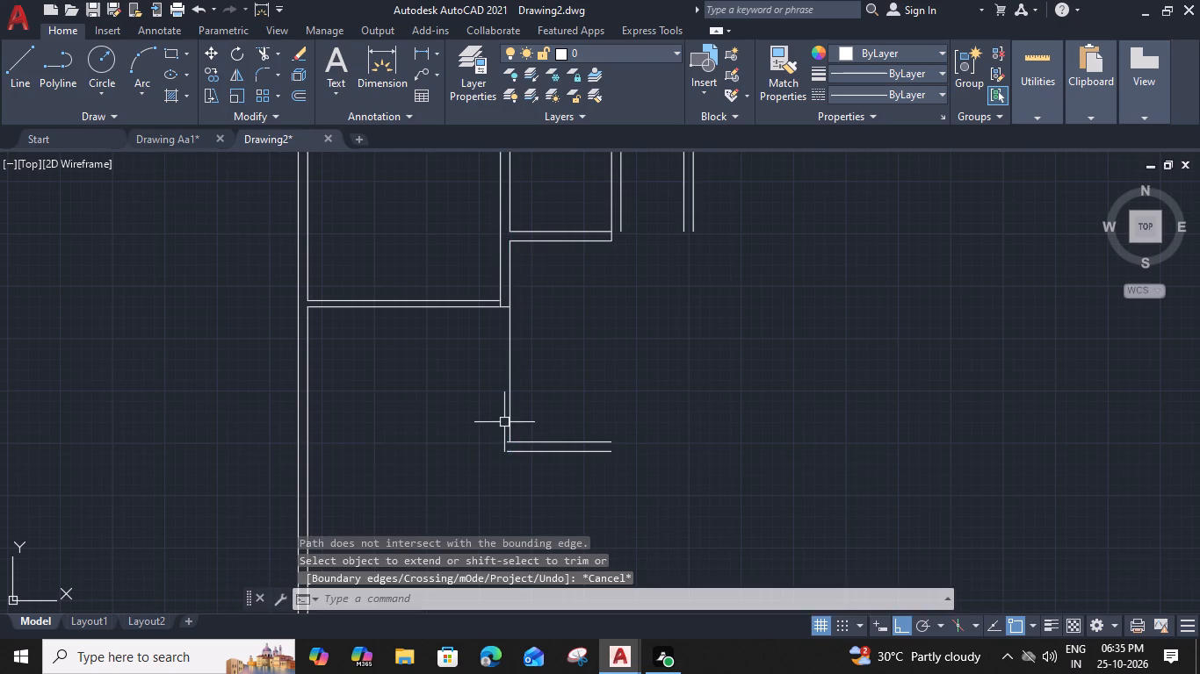
key(space)
click(517, 455)
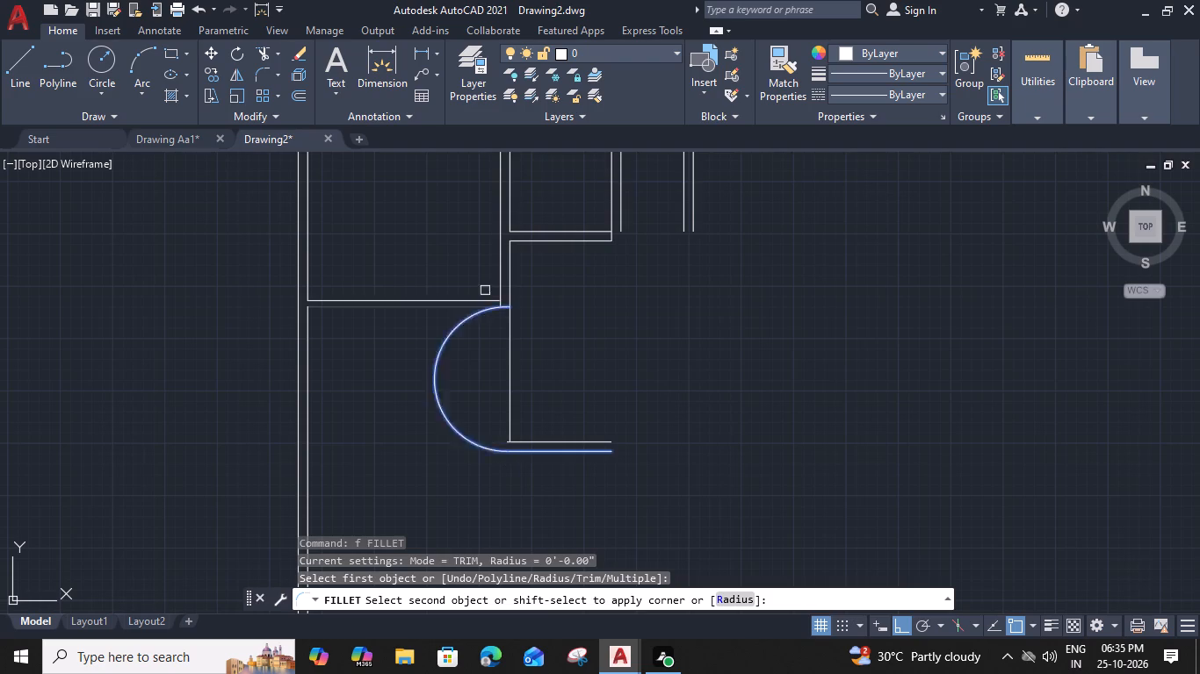
click(500, 277)
text(f)
key(space)
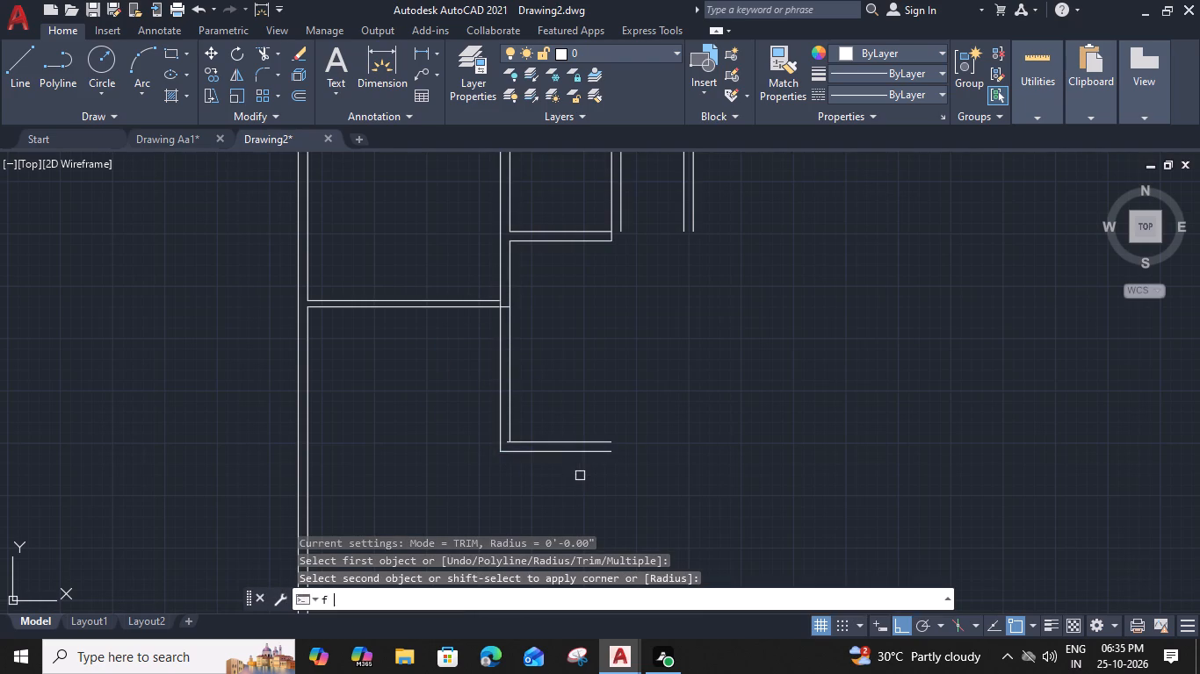
click(600, 453)
click(696, 220)
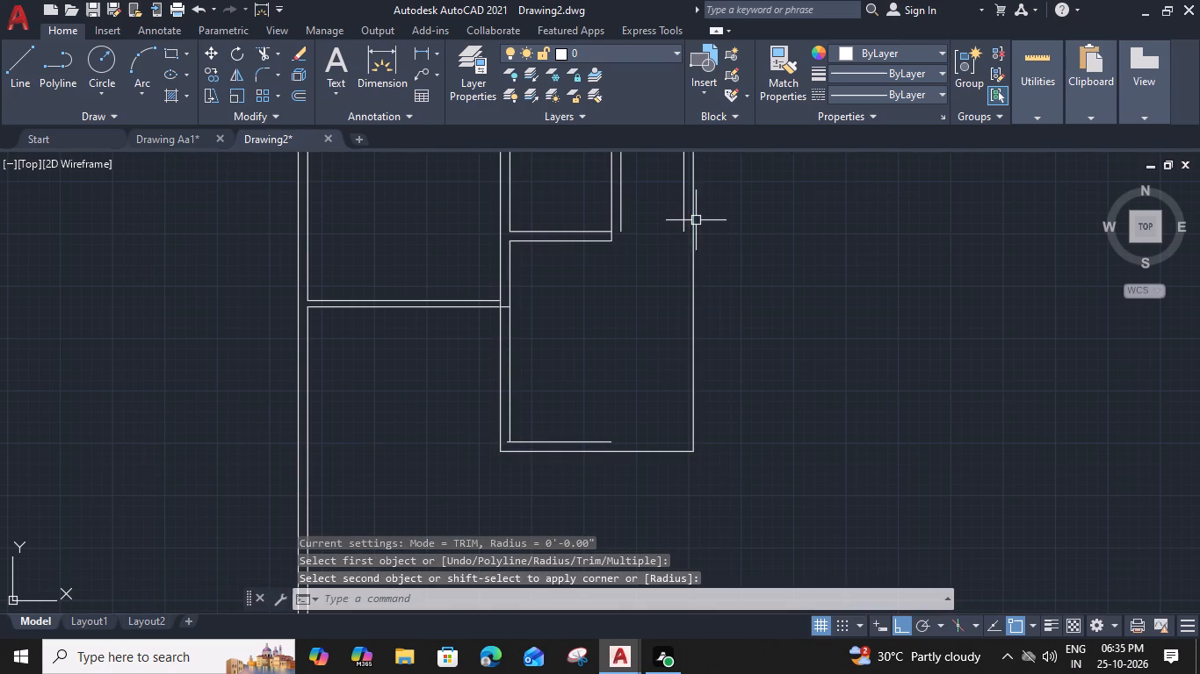
key(v)
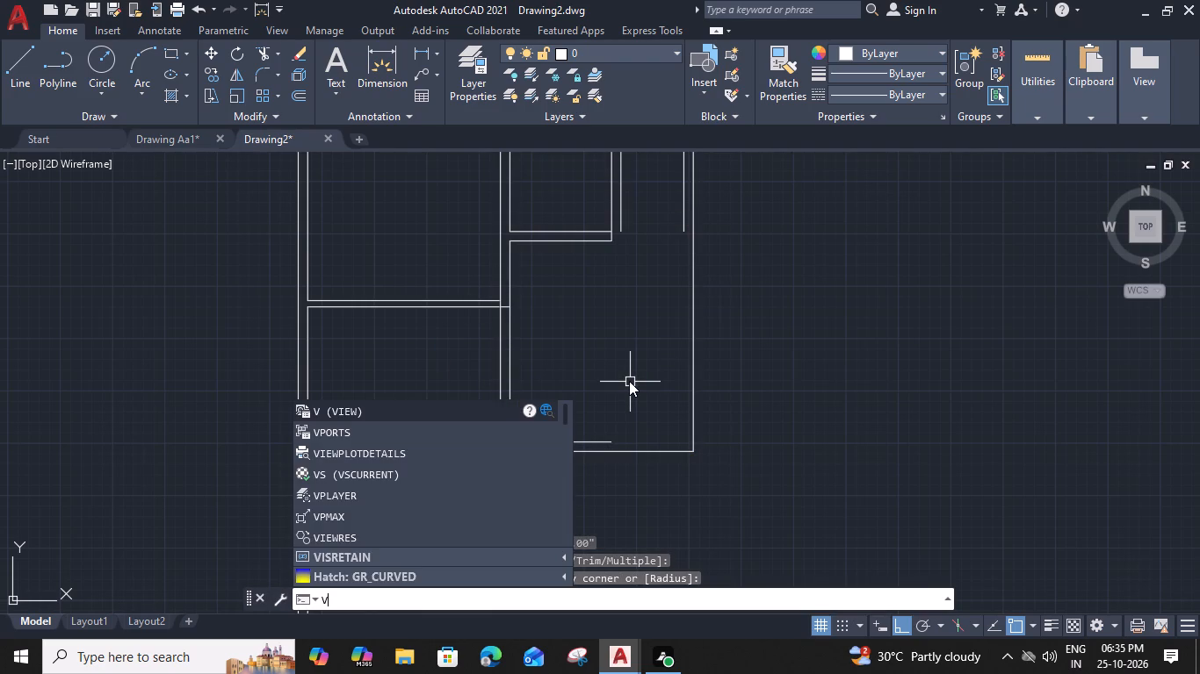
key(BackSpace)
key(space)
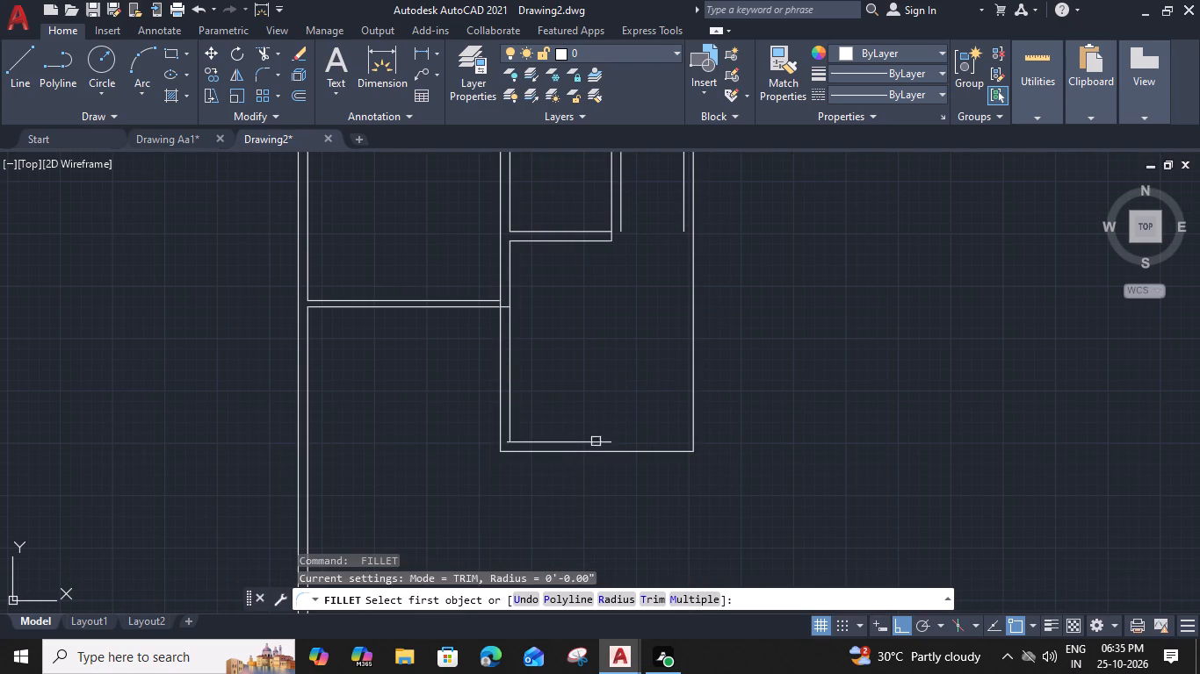
click(596, 442)
click(683, 214)
Offset the adjoining space's inner north line 7'6" to the south to set that space's length.
middle_drag(615, 330, 618, 318)
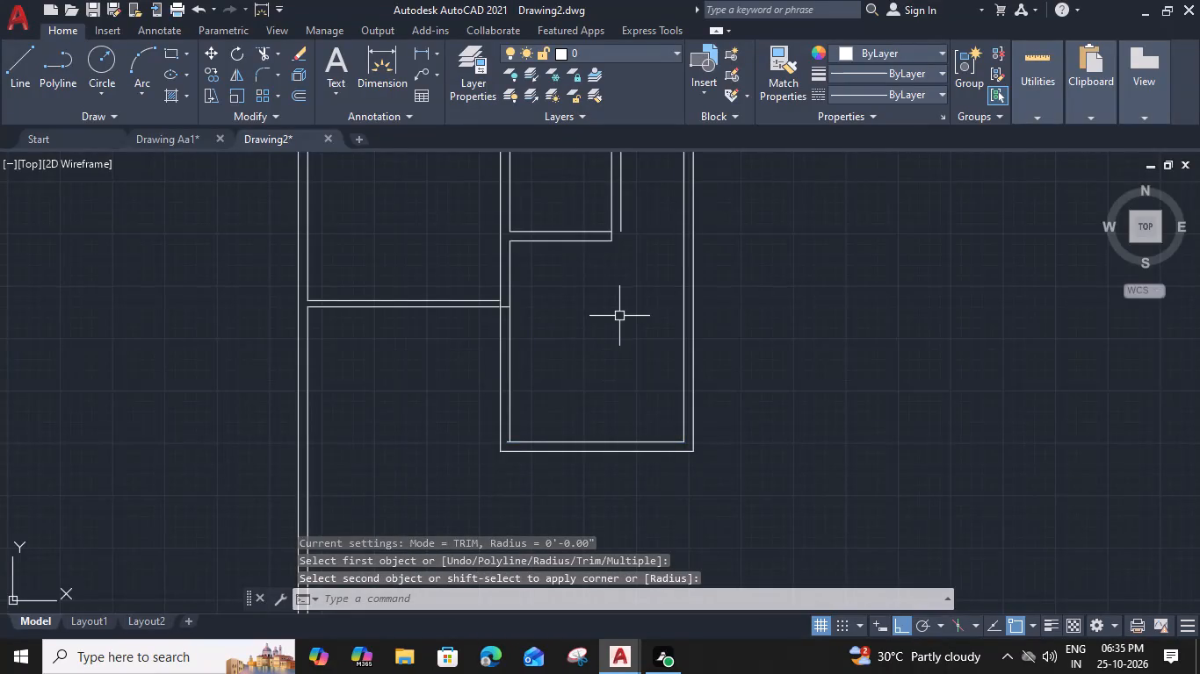
middle_drag(618, 318, 580, 399)
middle_drag(617, 351, 617, 353)
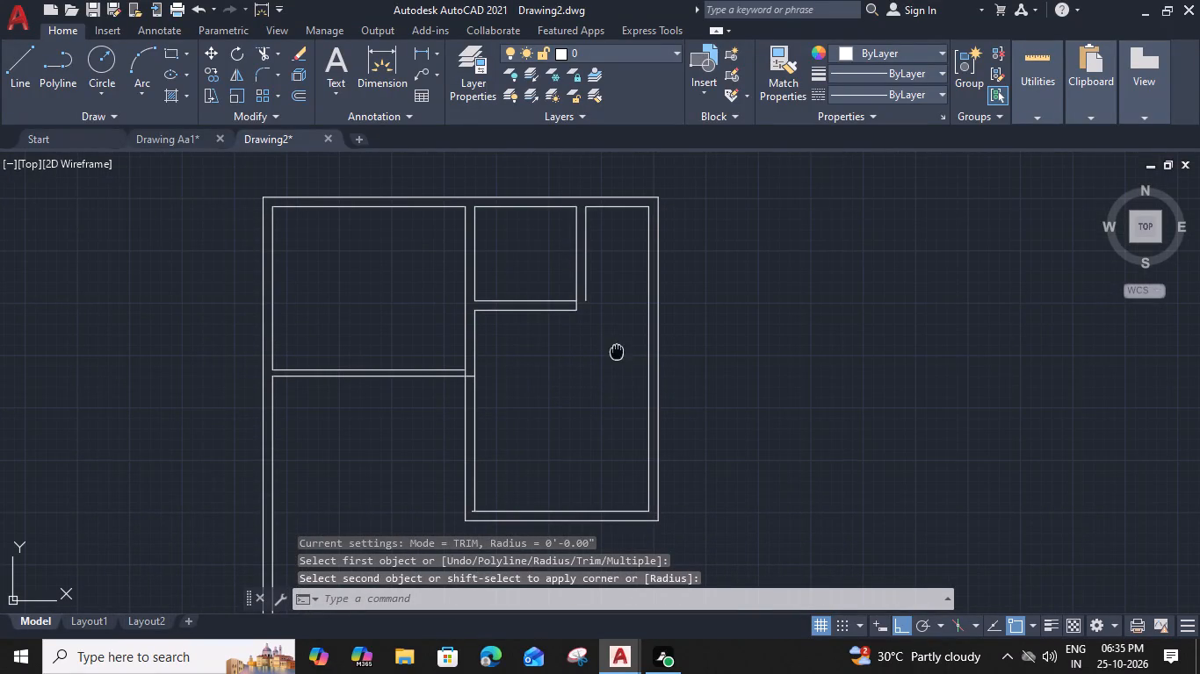
middle_drag(617, 353, 600, 378)
click(613, 234)
text(o)
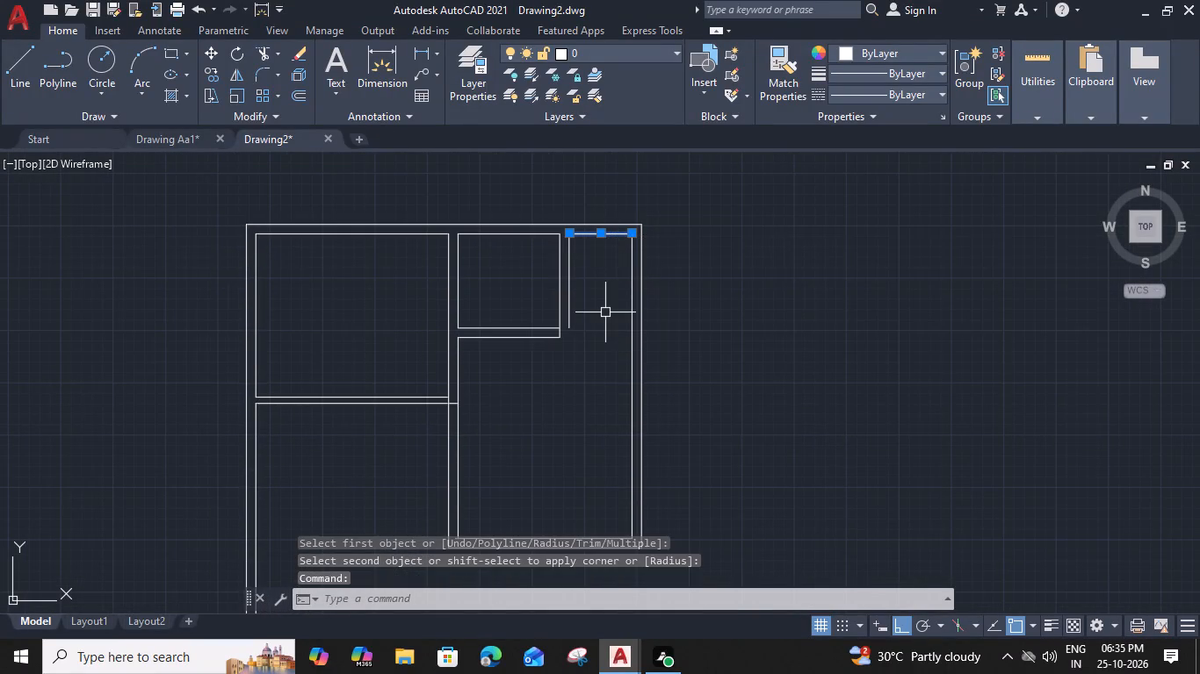
key(space)
text(7'6")
key(Return)
click(601, 365)
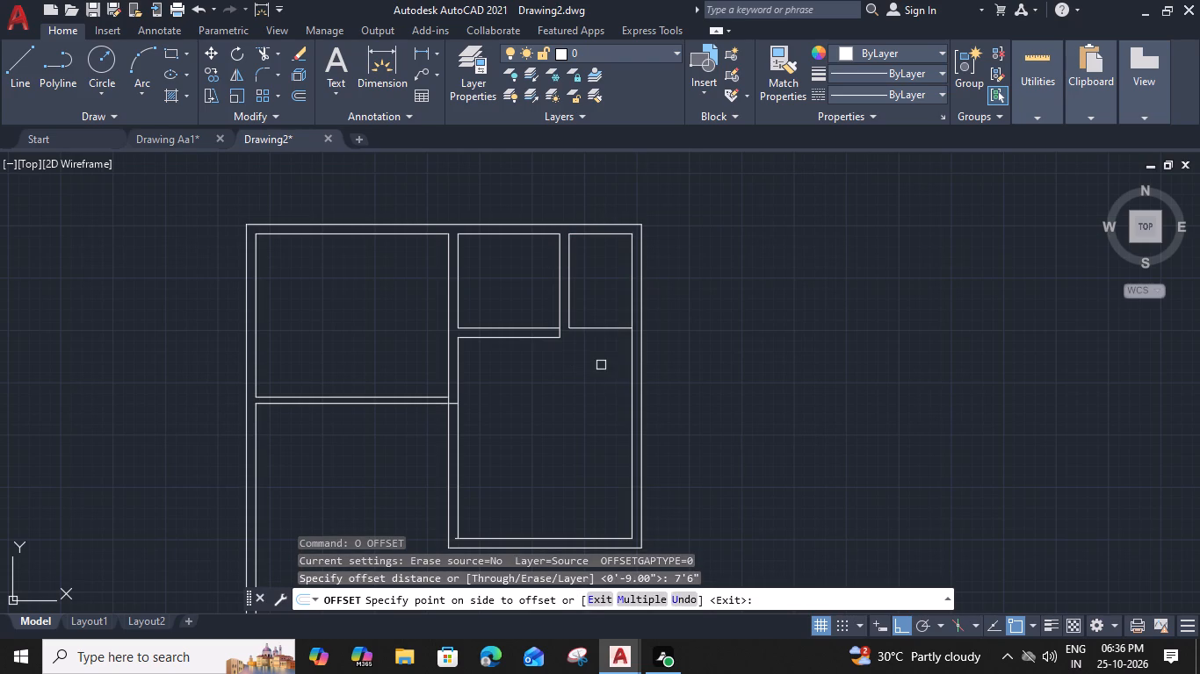
Offset the adjoining space's inner south line 9" to the south for its wall thickness.
key(Escape)
click(607, 330)
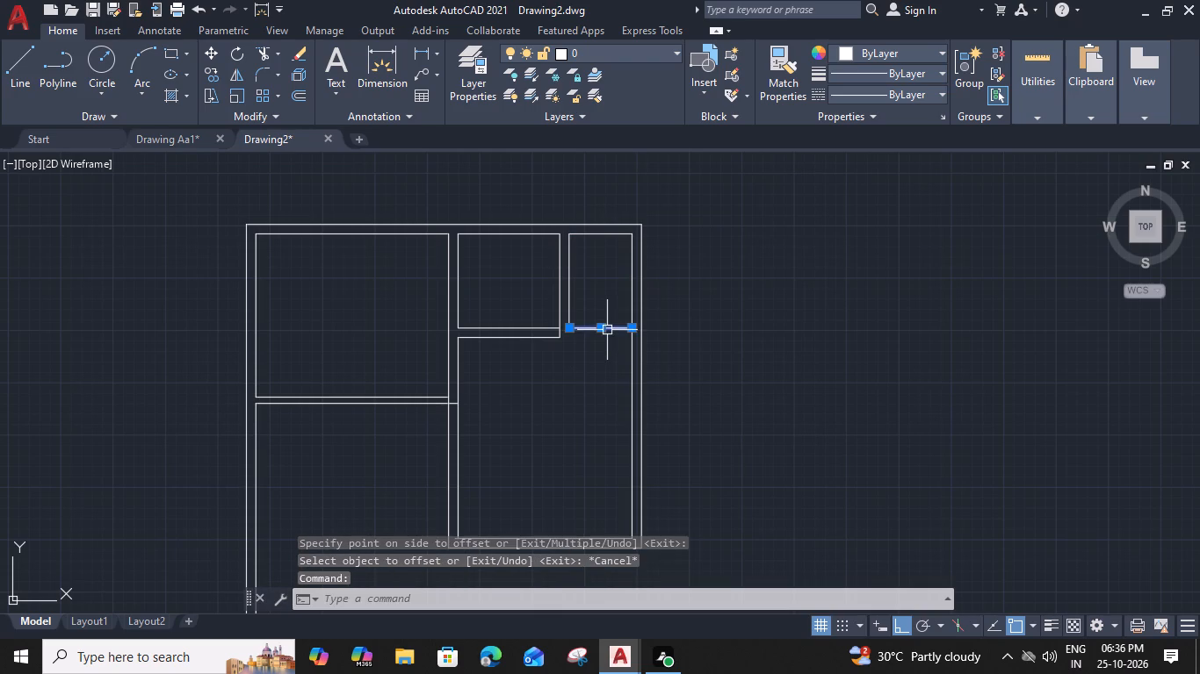
text(o 9")
key(Return)
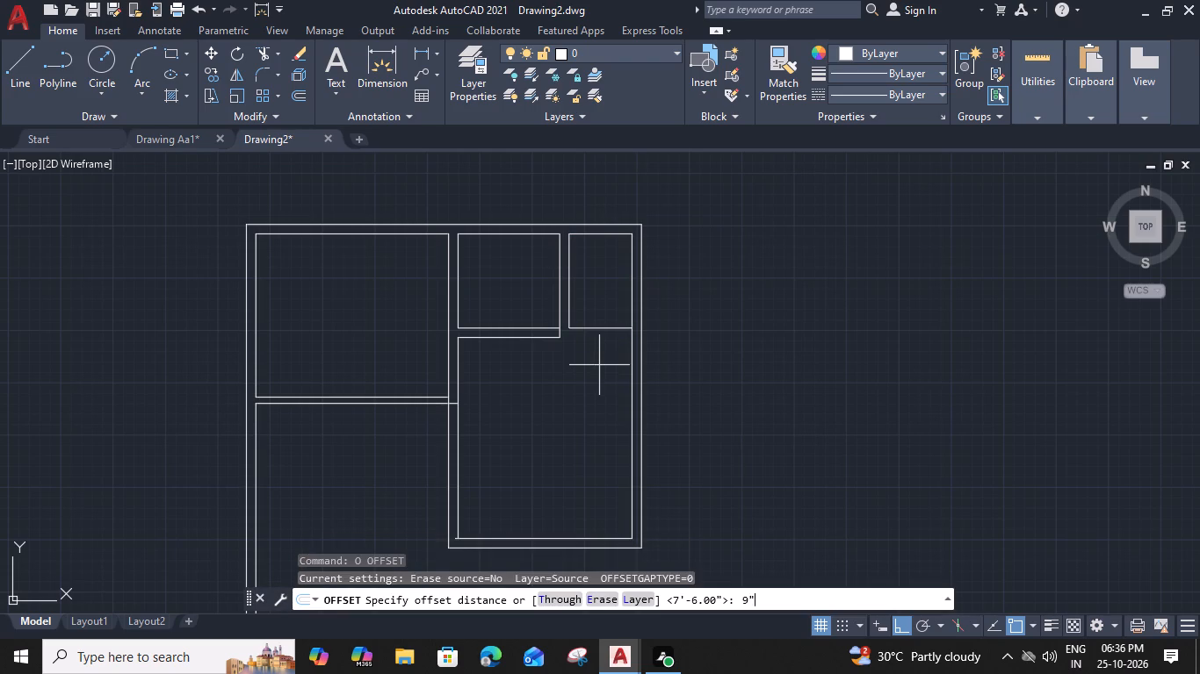
click(595, 371)
key(Escape)
key(r)
key(Escape)
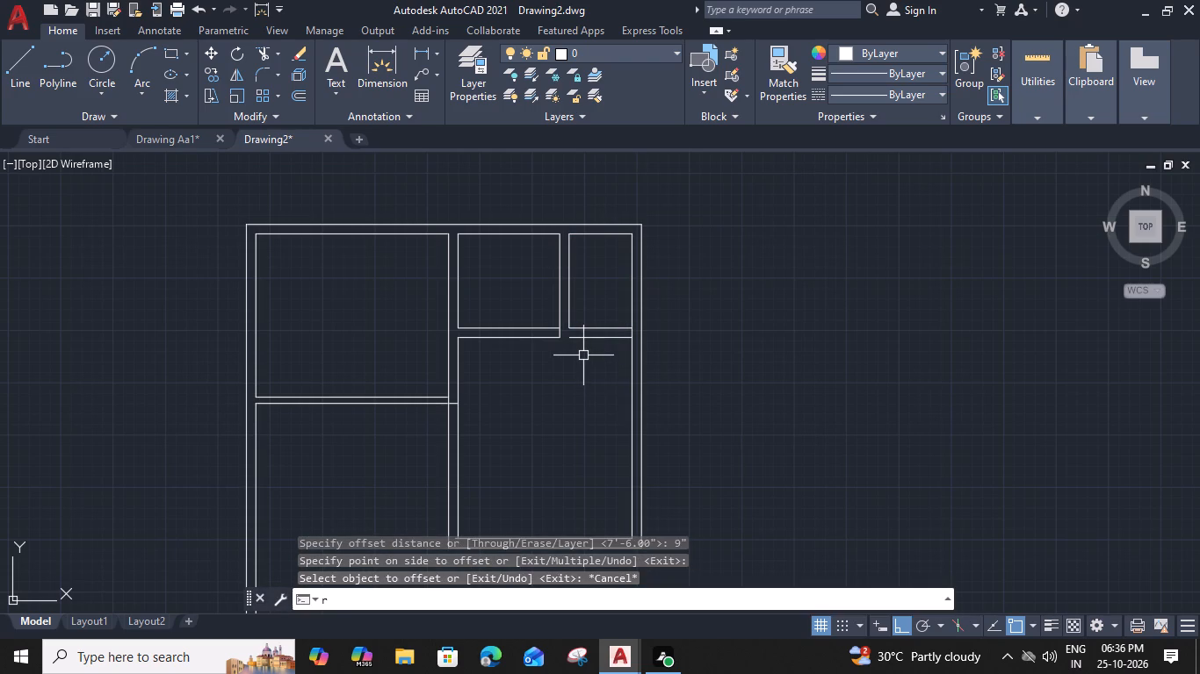
Extend the adjoining space's outer south line west to meet the neighbouring wall line and trim the two vertical pieces crossing that wall's thickness.
text(ex)
key(space)
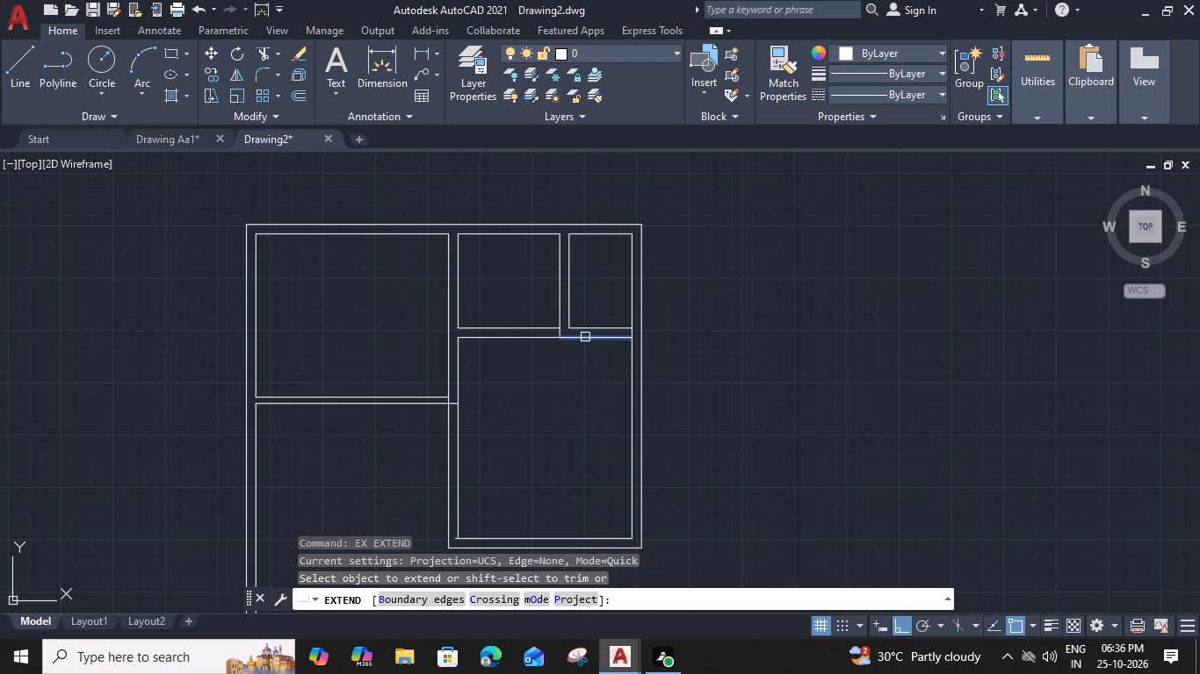
click(585, 337)
scroll(568, 328, up, 2)
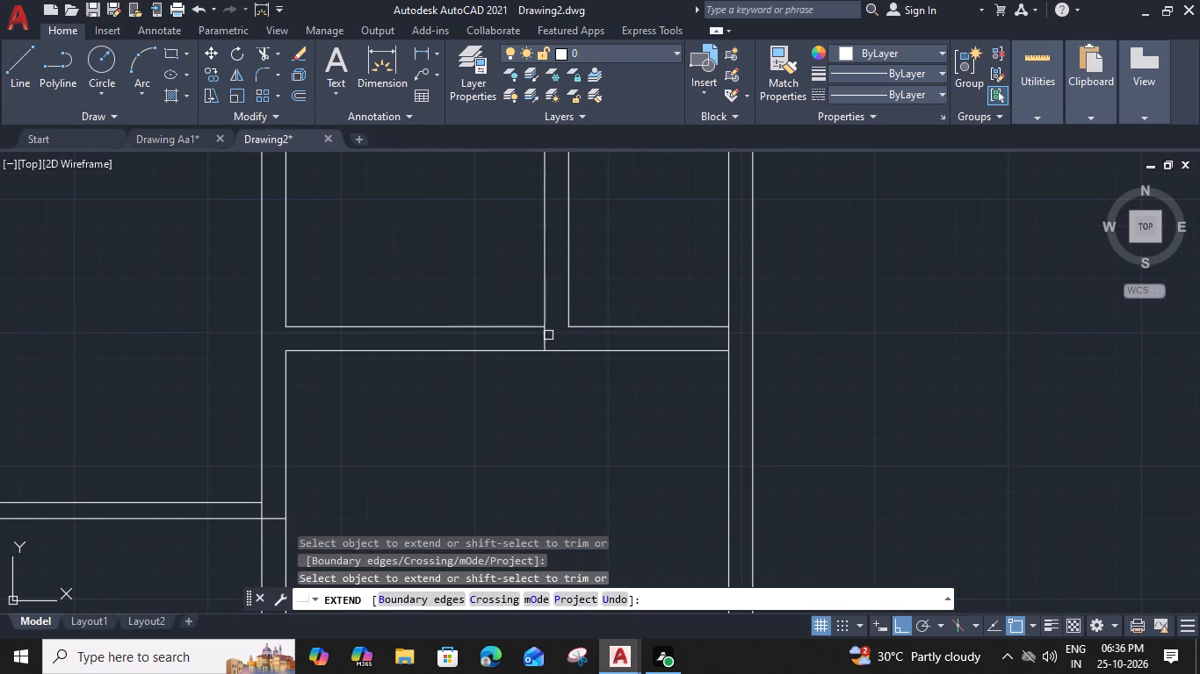
shift+click(543, 336)
shift+click(730, 338)
shift+scroll(729, 338, down, 3)
key(Escape)
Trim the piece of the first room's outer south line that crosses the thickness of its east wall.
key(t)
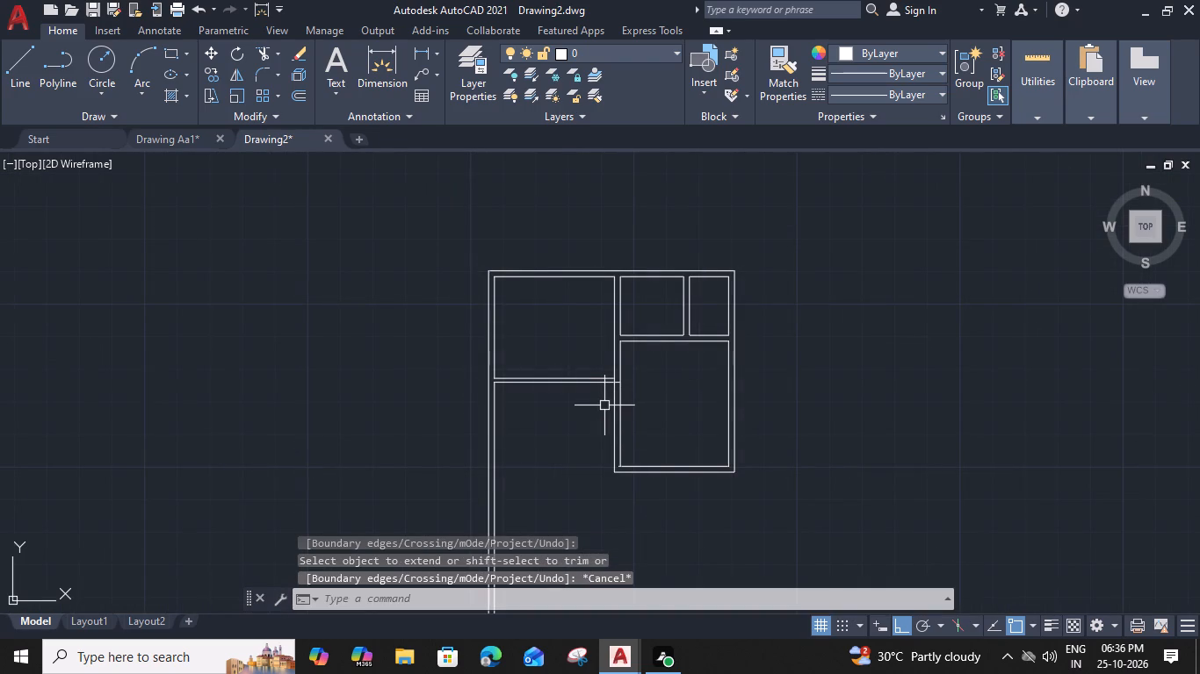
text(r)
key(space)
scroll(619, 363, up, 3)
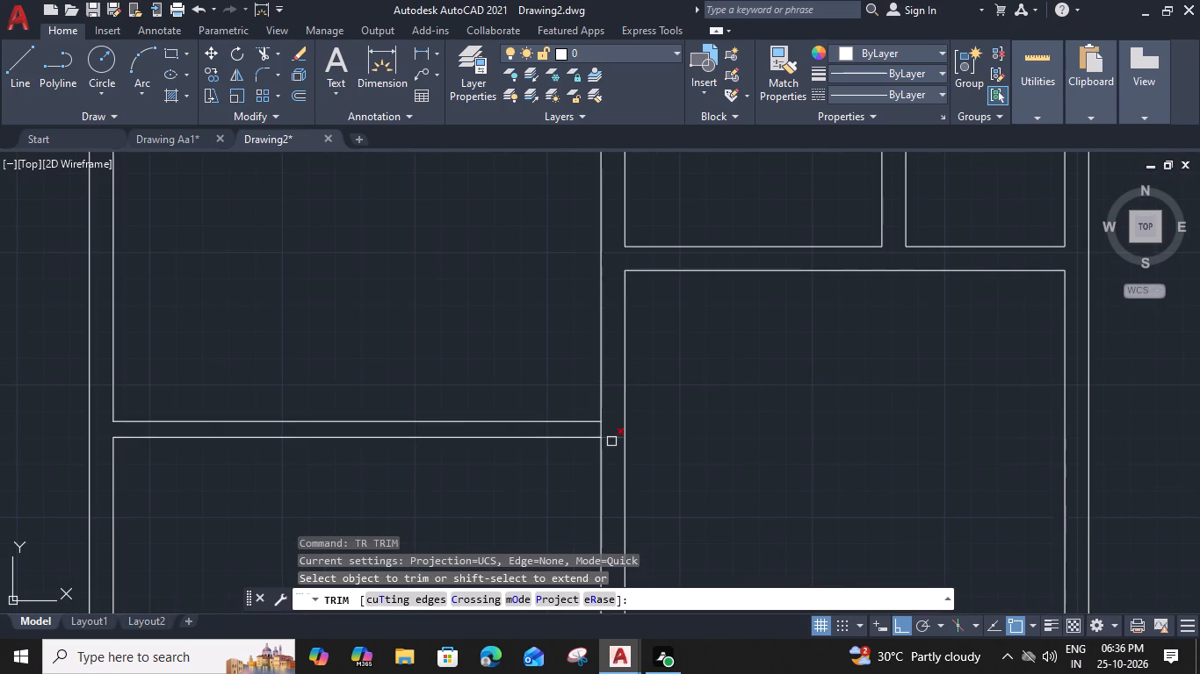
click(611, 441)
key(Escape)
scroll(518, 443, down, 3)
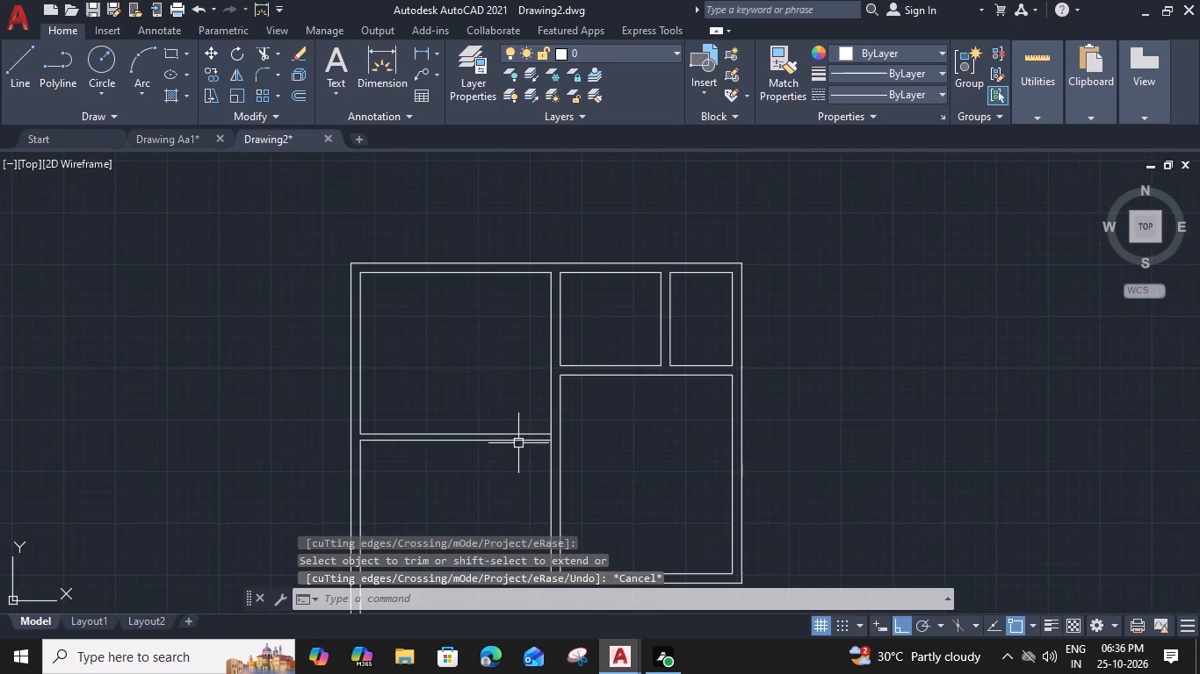
Erase the first room's outer south line and replace it by offsetting the inner south line 9" to the south.
middle_drag(518, 443, 650, 405)
click(637, 405)
key(Delete)
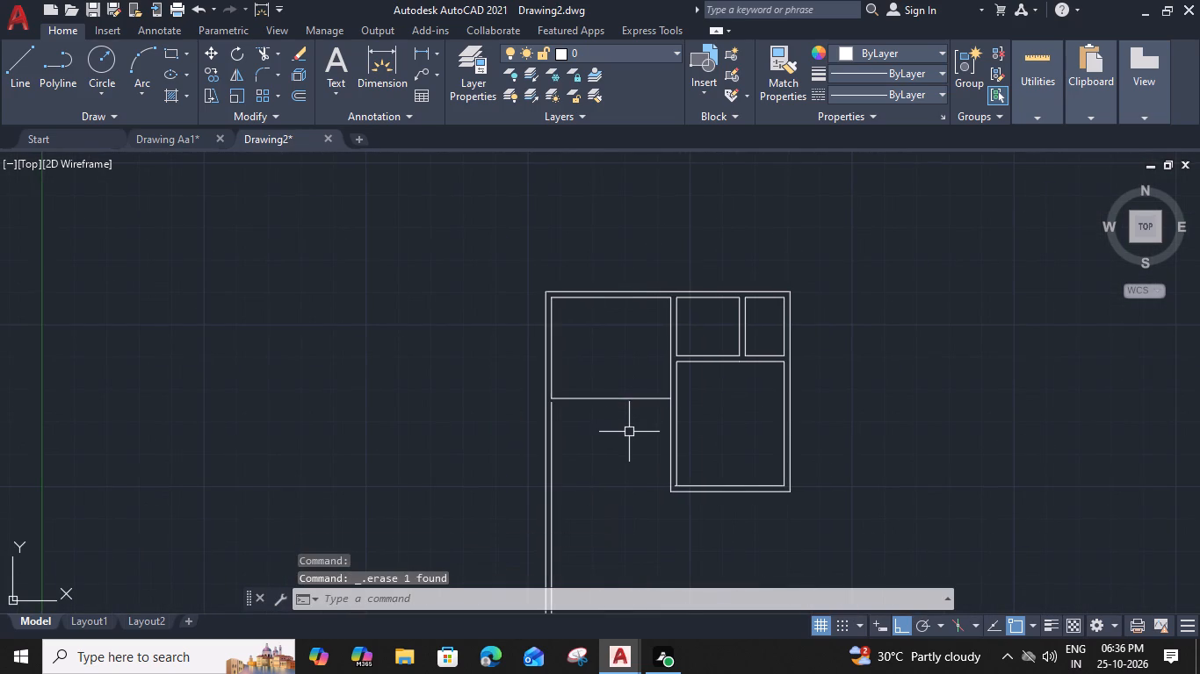
click(638, 400)
text(o)
key(space)
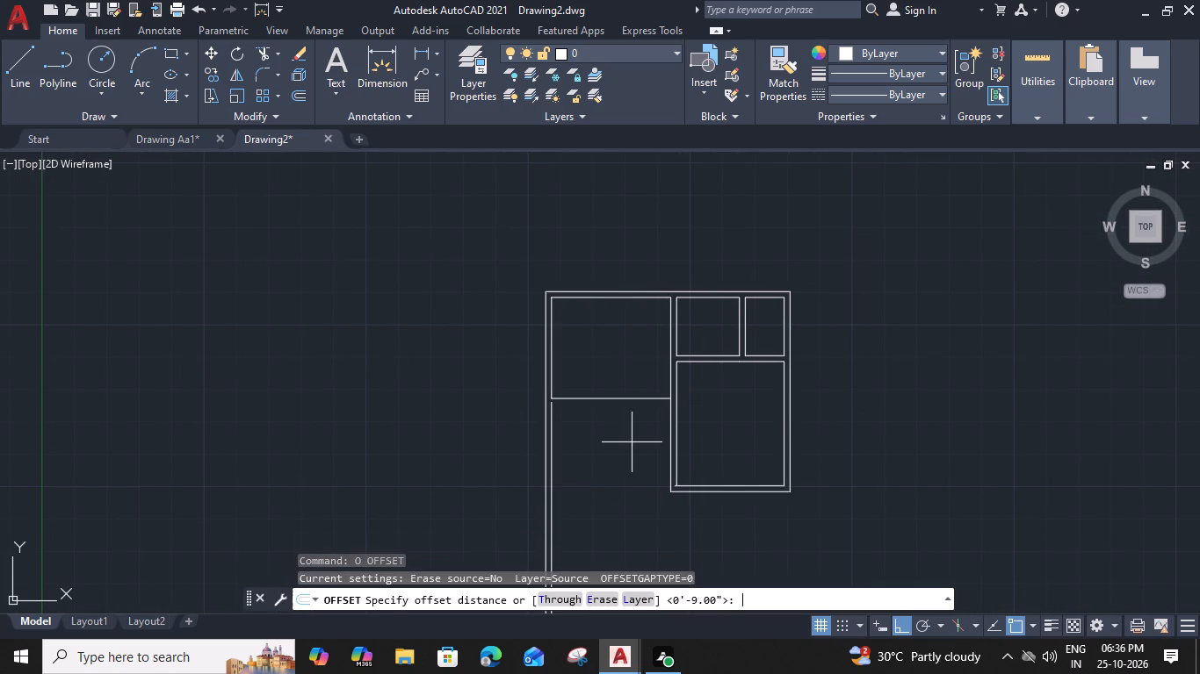
text(9")
key(Return)
click(631, 455)
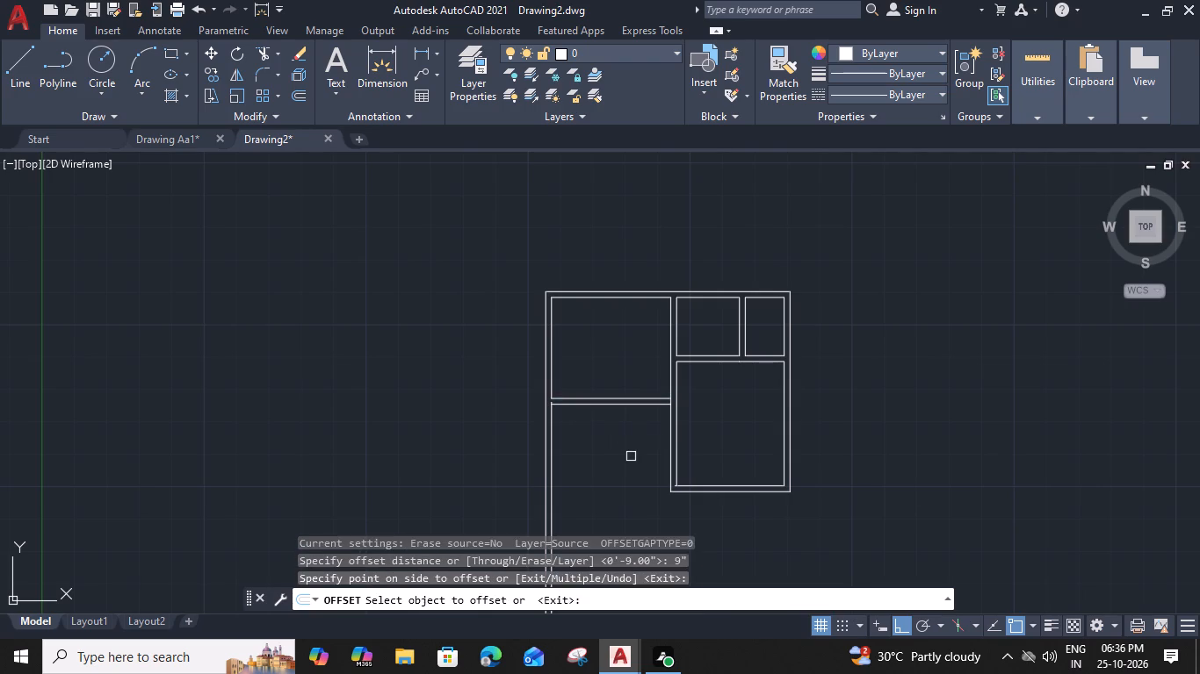
key(Escape)
Trim the inner west wall stub and the east wall line piece lying within the first room's south wall thickness.
text(tr)
key(space)
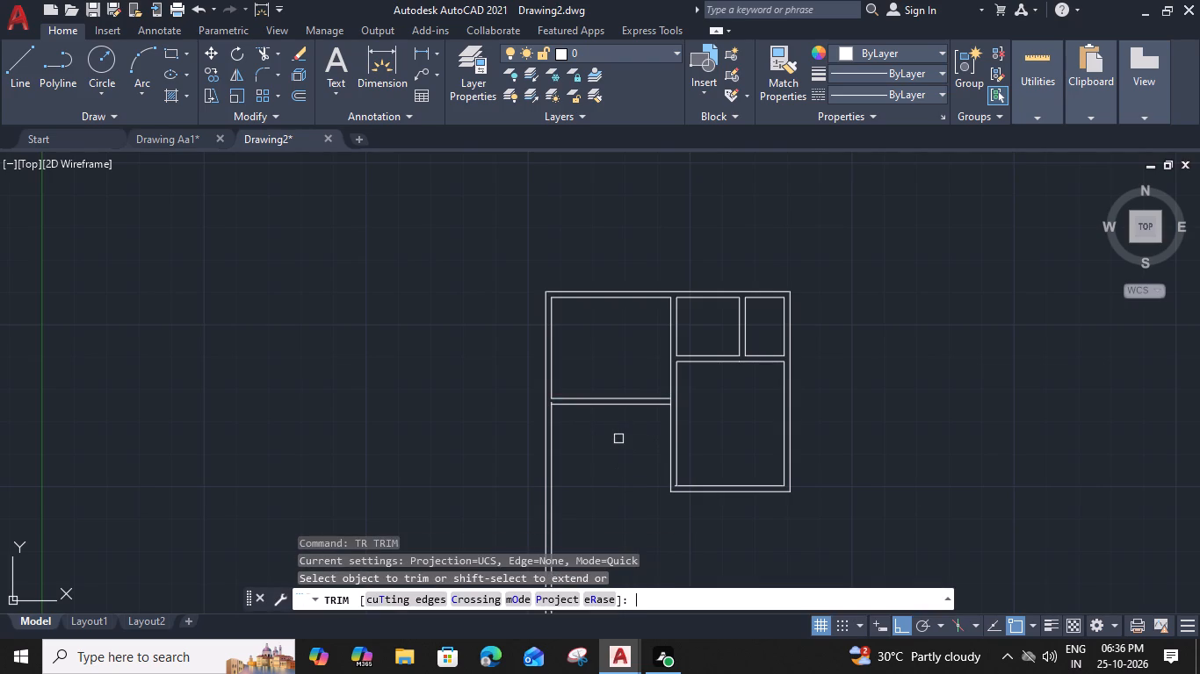
scroll(586, 407, up, 3)
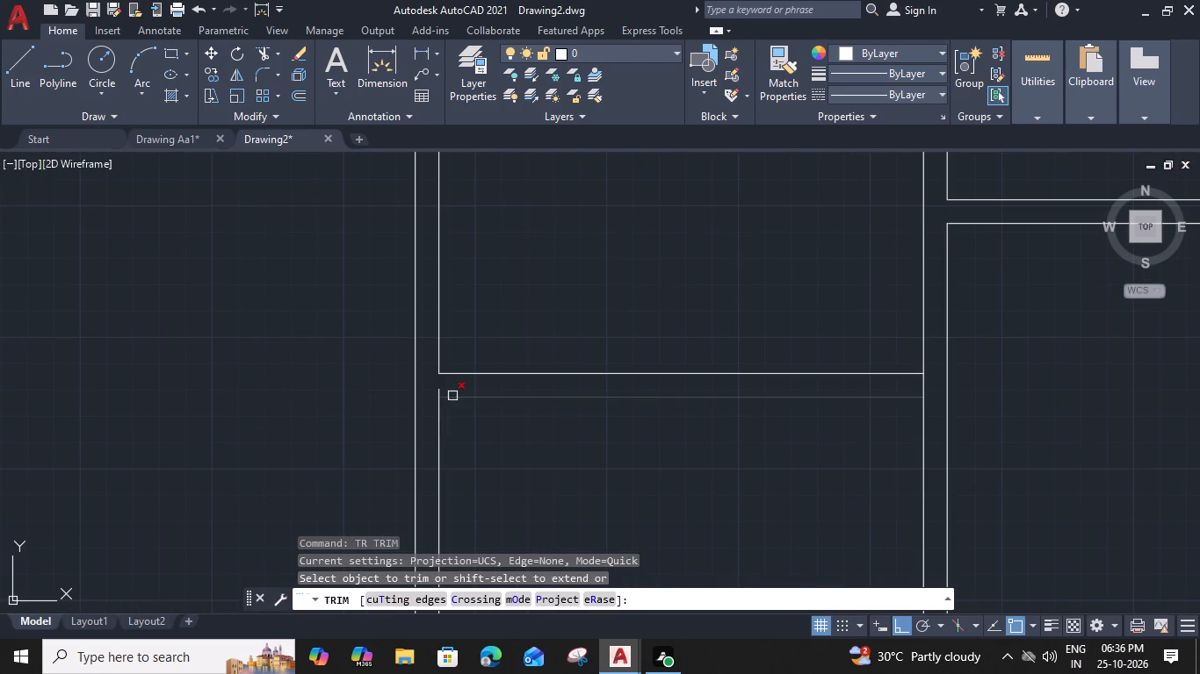
click(440, 391)
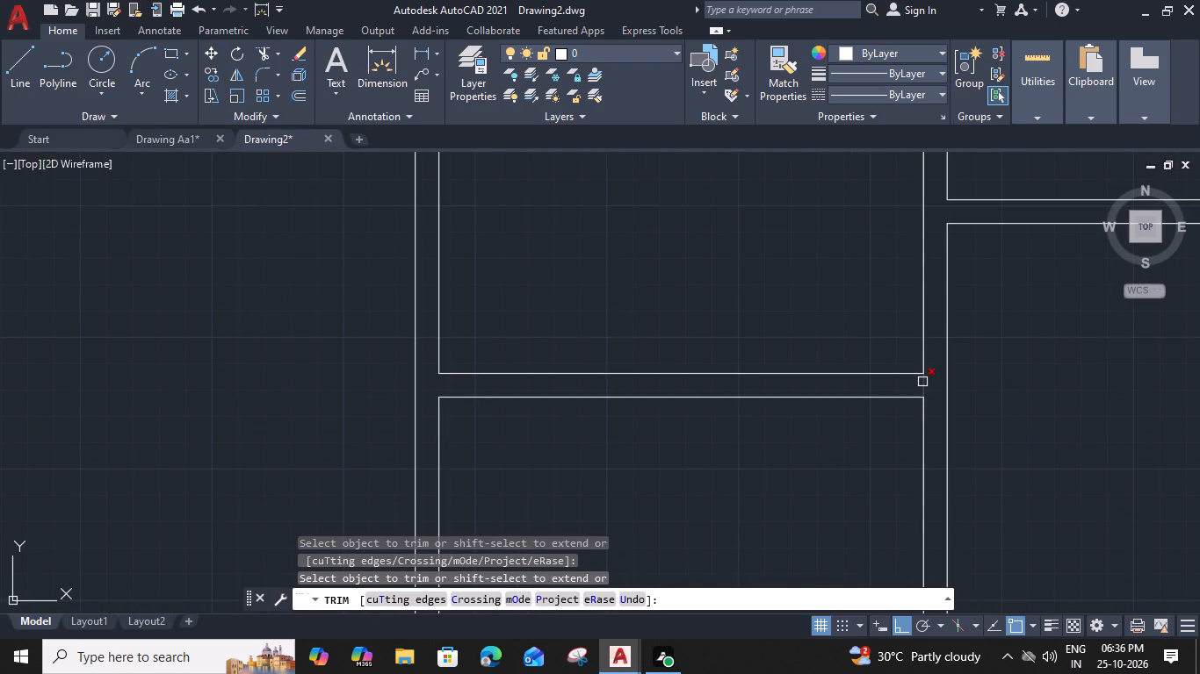
click(922, 381)
key(Escape)
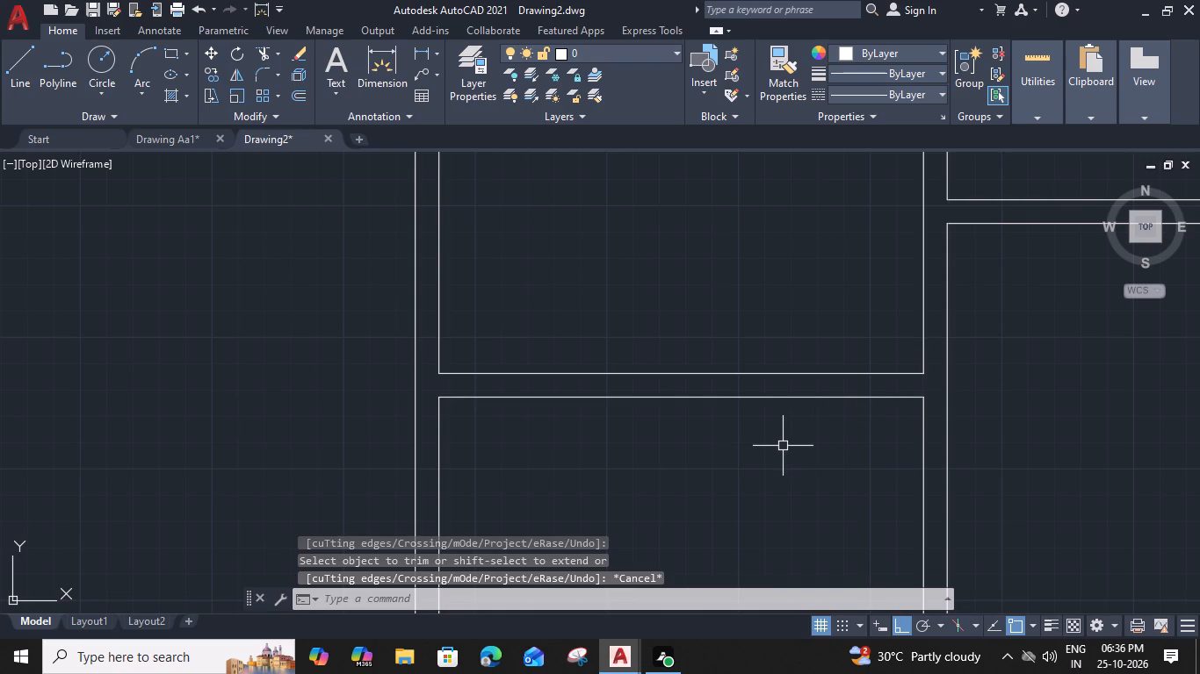
Offset the first room's outer south line 5' to the south to set the width of the space below.
middle_drag(782, 446, 783, 359)
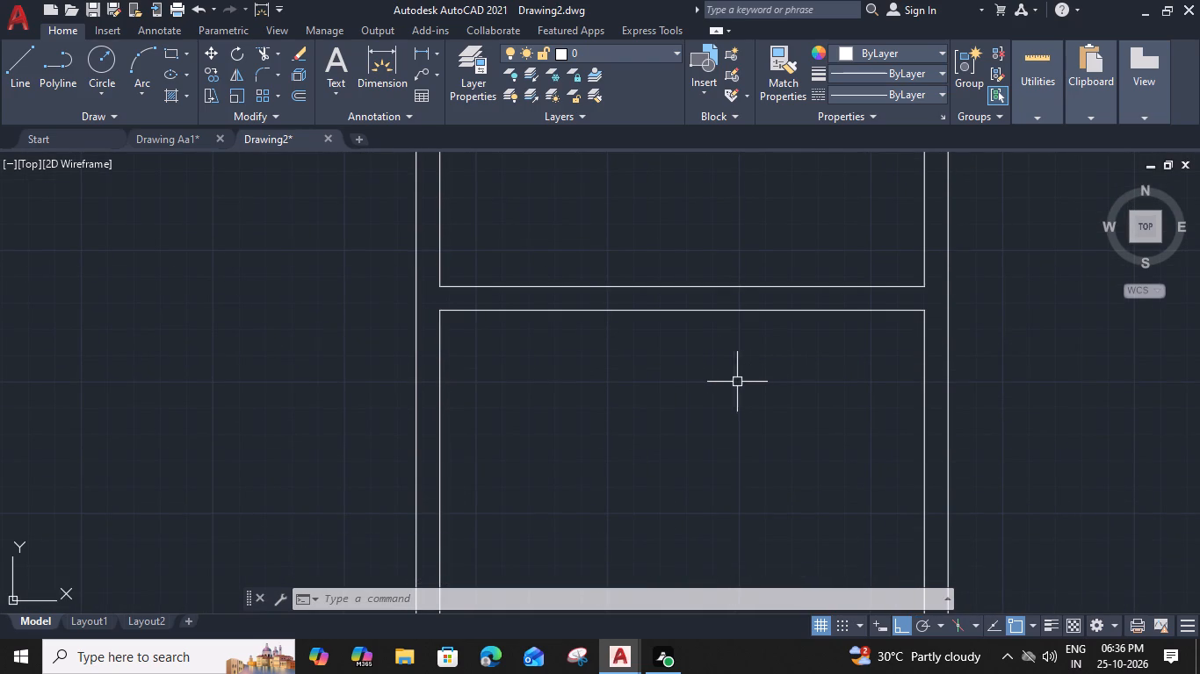
click(724, 310)
text(o)
key(space)
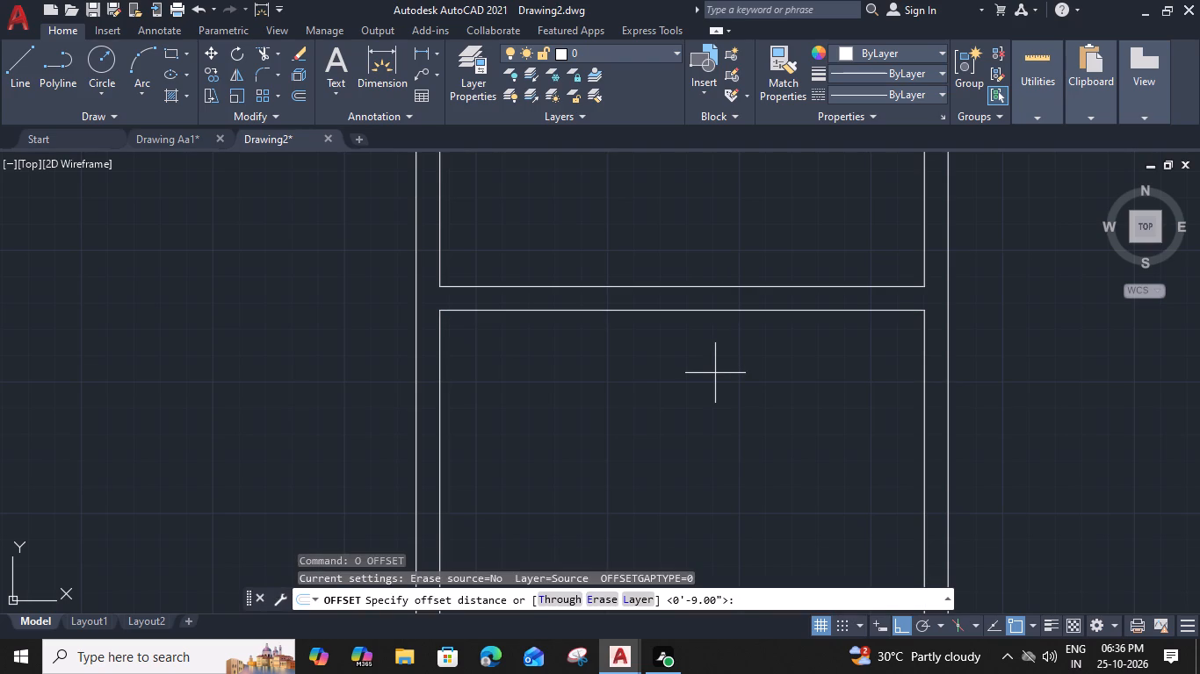
text(5')
key(space)
click(716, 445)
scroll(718, 441, up, 1)
middle_drag(723, 432, 717, 228)
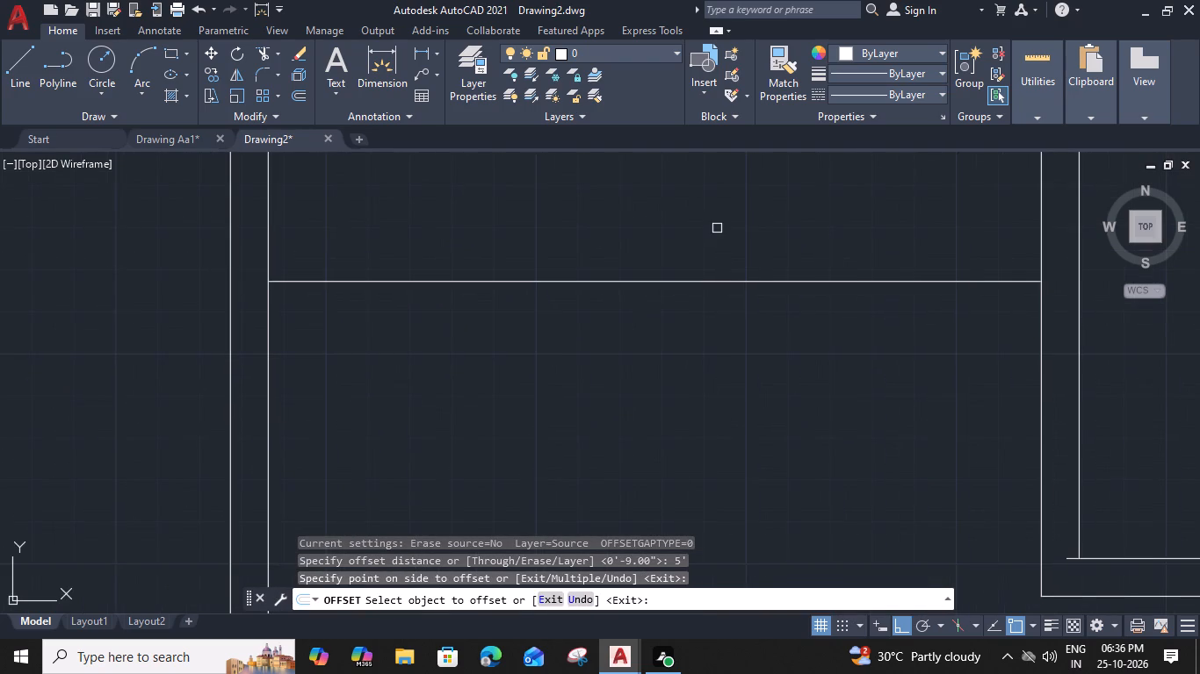
middle_drag(715, 242, 705, 317)
key(space)
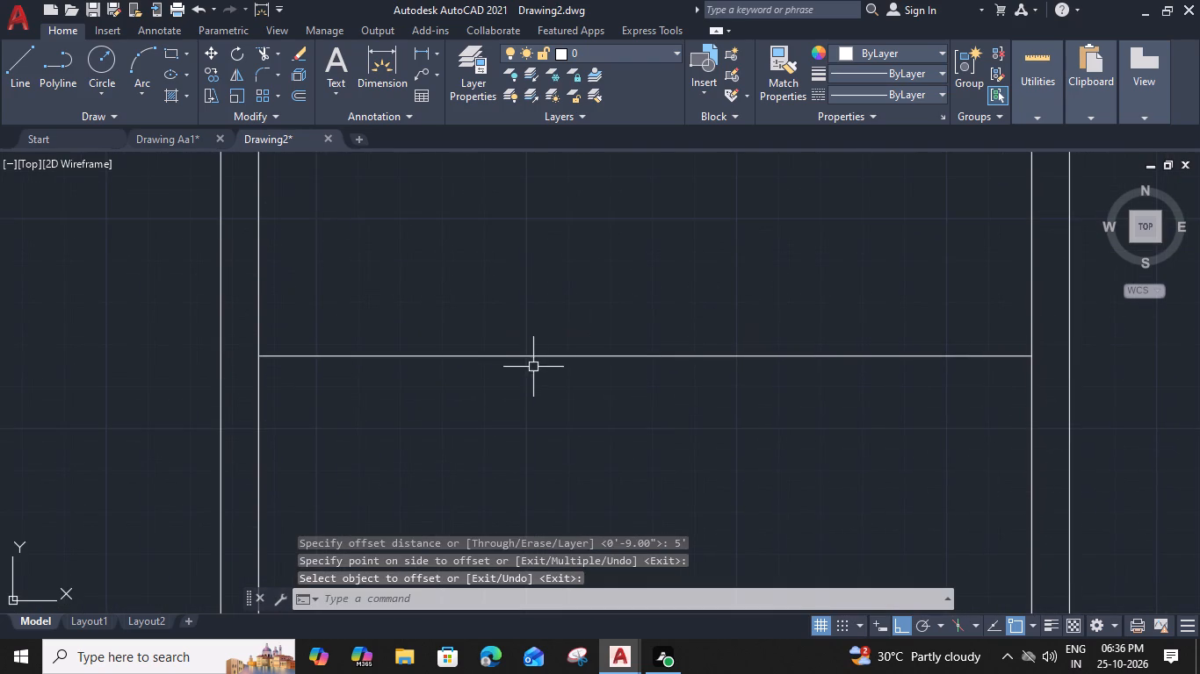
Offset the 5' space's inner south line 9" to the south for its wall thickness.
click(539, 355)
text(o 9")
key(Return)
click(566, 410)
key(Escape)
scroll(436, 257, down, 1)
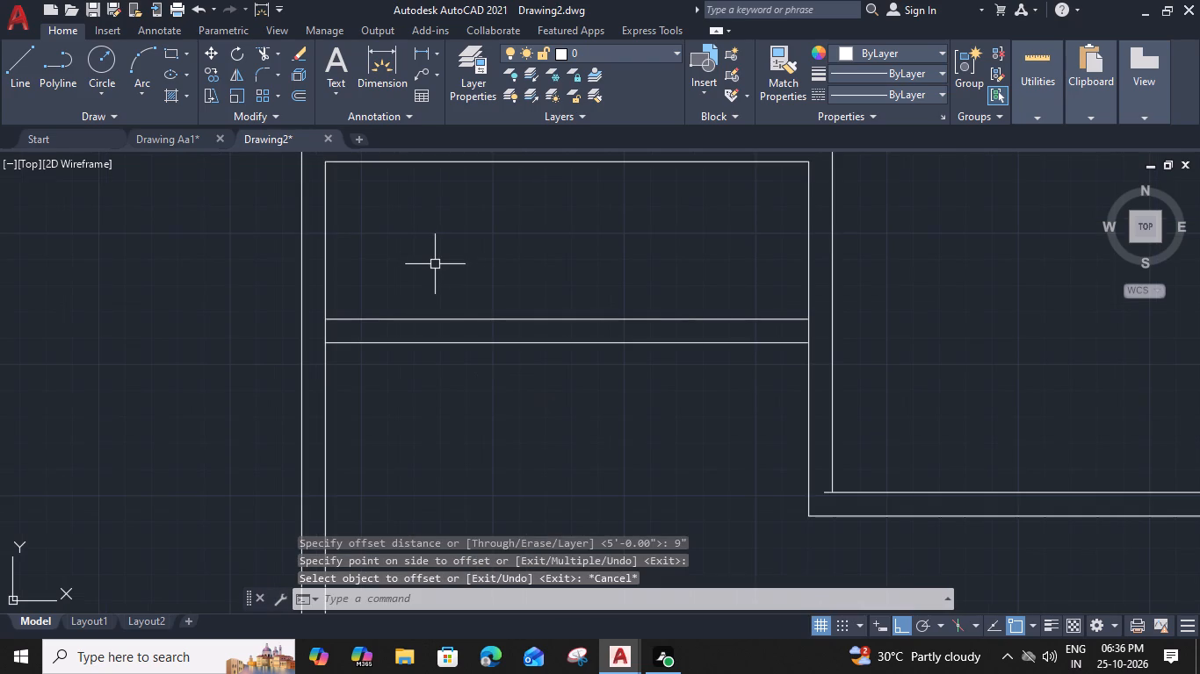
Trim the inner west wall line between the two lines of the 5' space's south wall.
text(tr)
key(space)
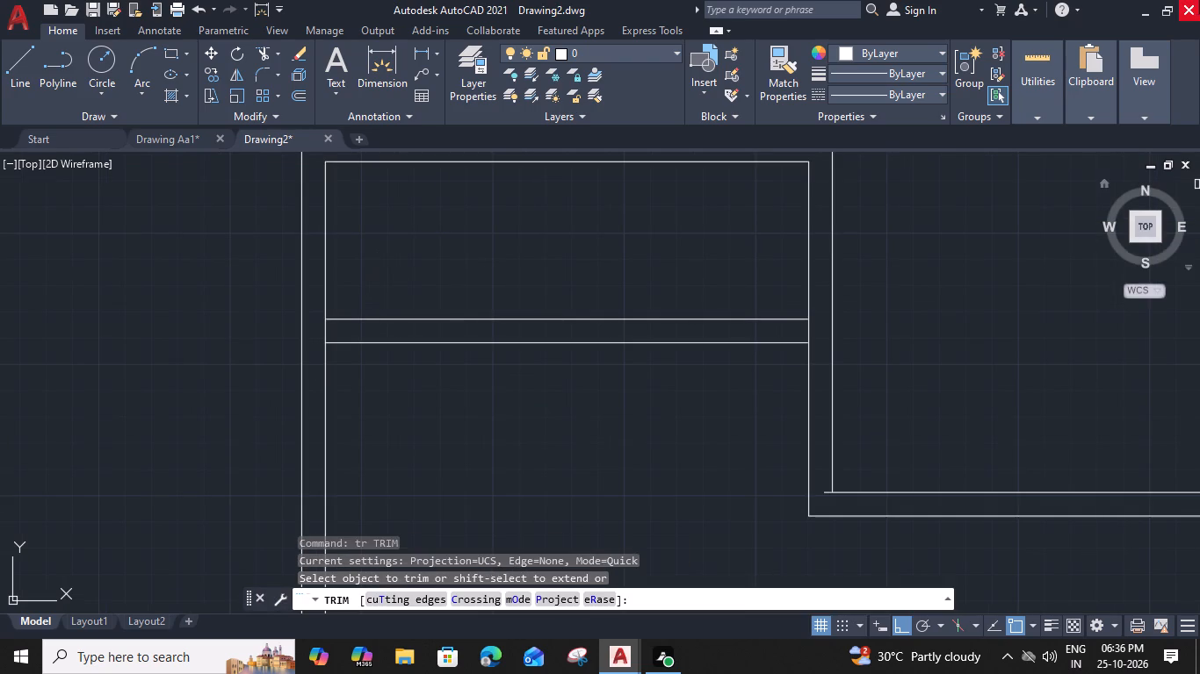
click(322, 331)
key(Escape)
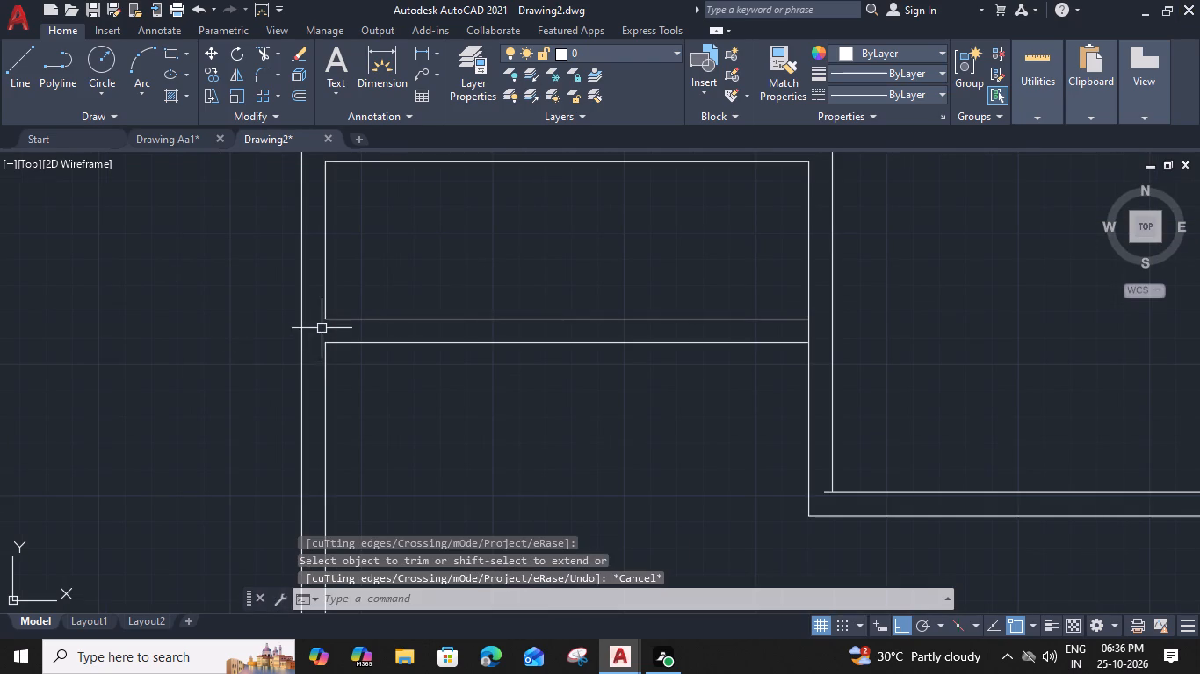
Offset the 5' space's inner west line 10' to the east to set that space's length.
click(329, 280)
text(o)
key(space)
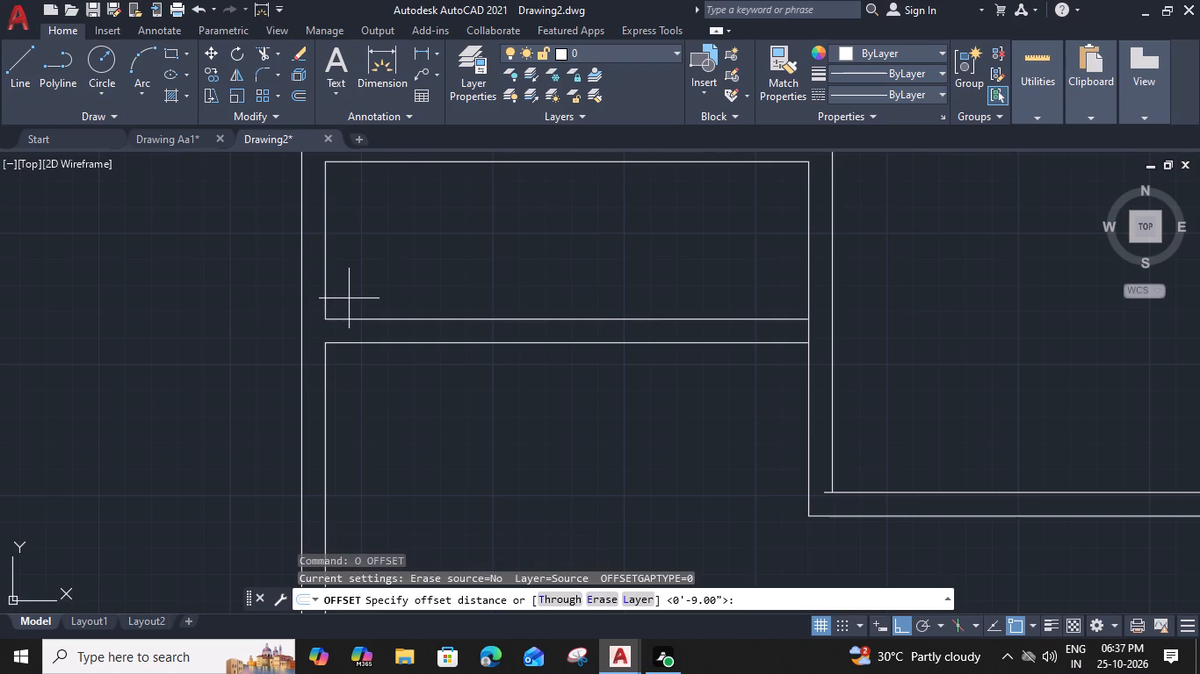
text(10')
key(space)
click(516, 294)
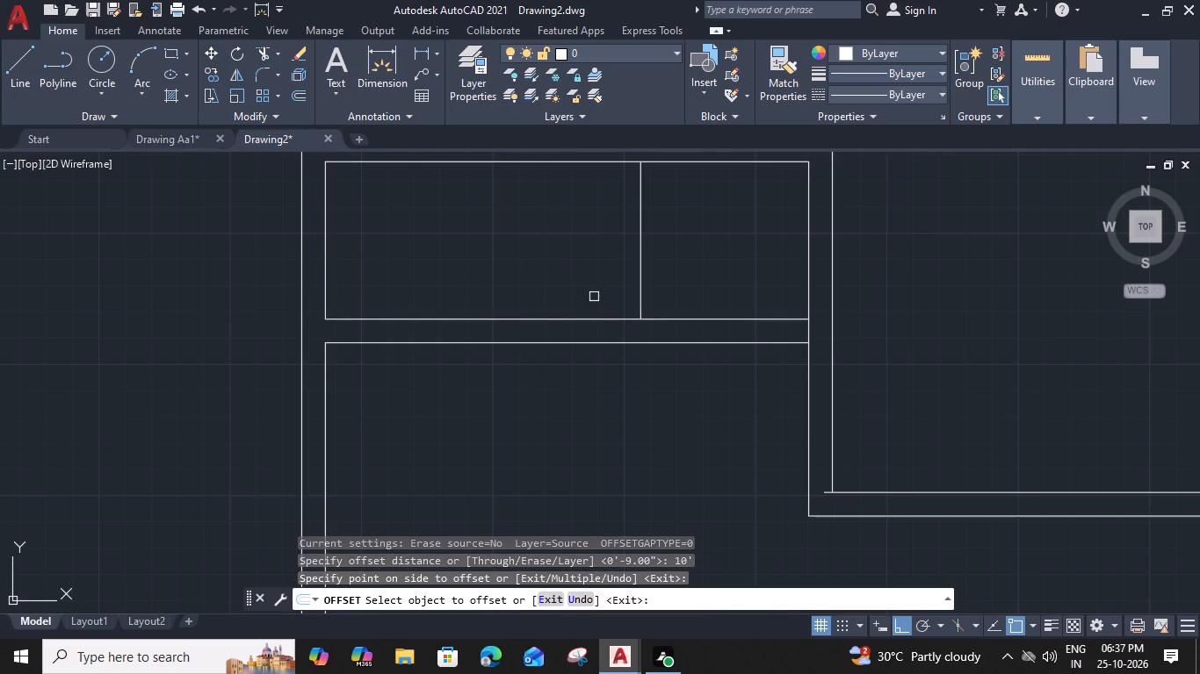
key(Escape)
Offset the 5' space's new inner east line 9" to the east for its wall thickness.
middle_drag(599, 308, 506, 356)
click(548, 321)
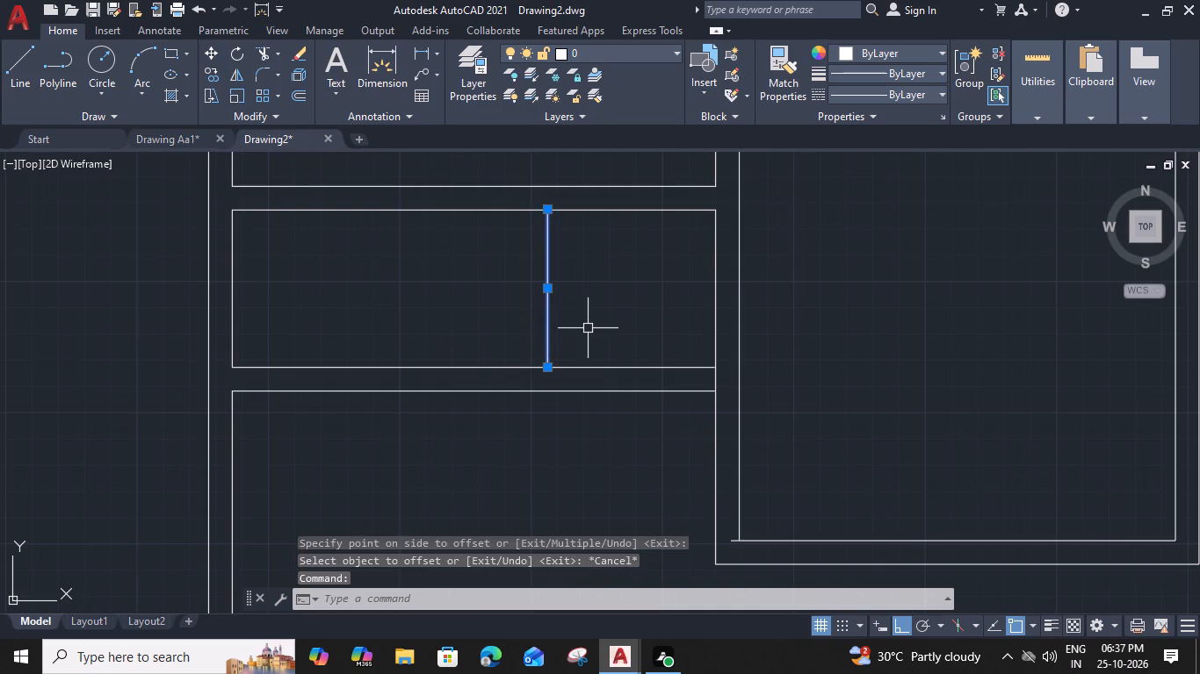
key(o)
key(space)
text(9)
key(shift+quotedbl)
key(Return)
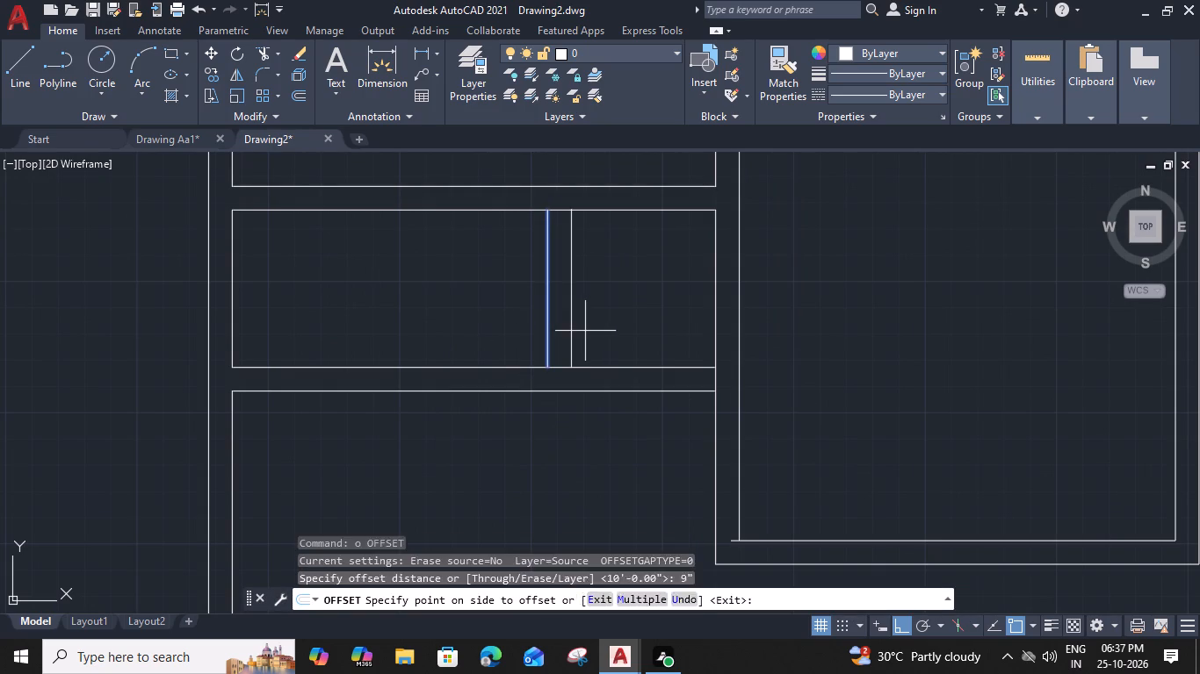
click(588, 333)
key(Escape)
key(e)
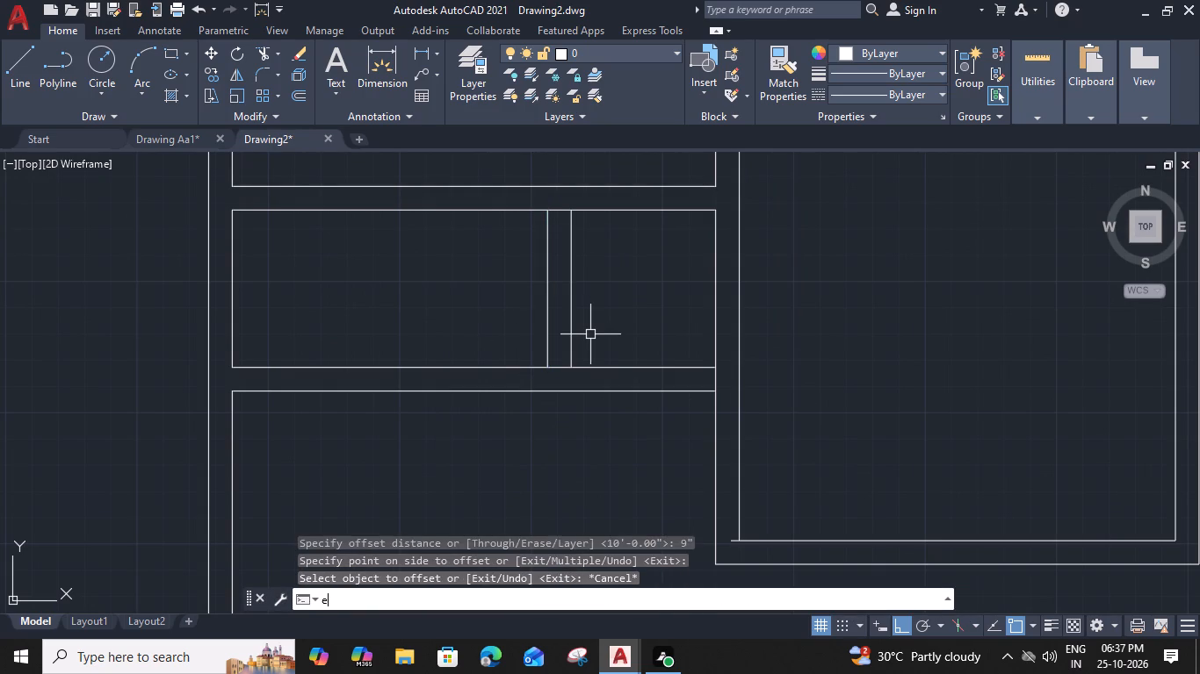
key(Escape)
Extend the new wall's eastern line to the outer south line and trim both south wall lines east of it.
text(tr)
key(space)
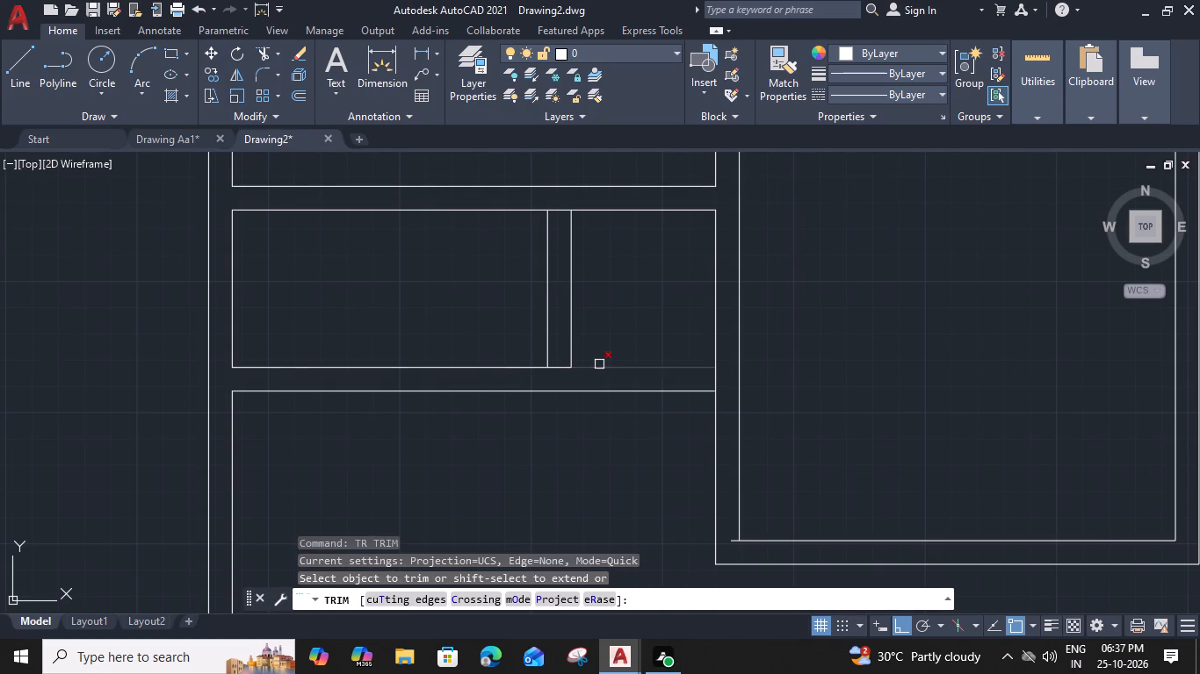
shift+click(571, 333)
click(592, 337)
click(594, 458)
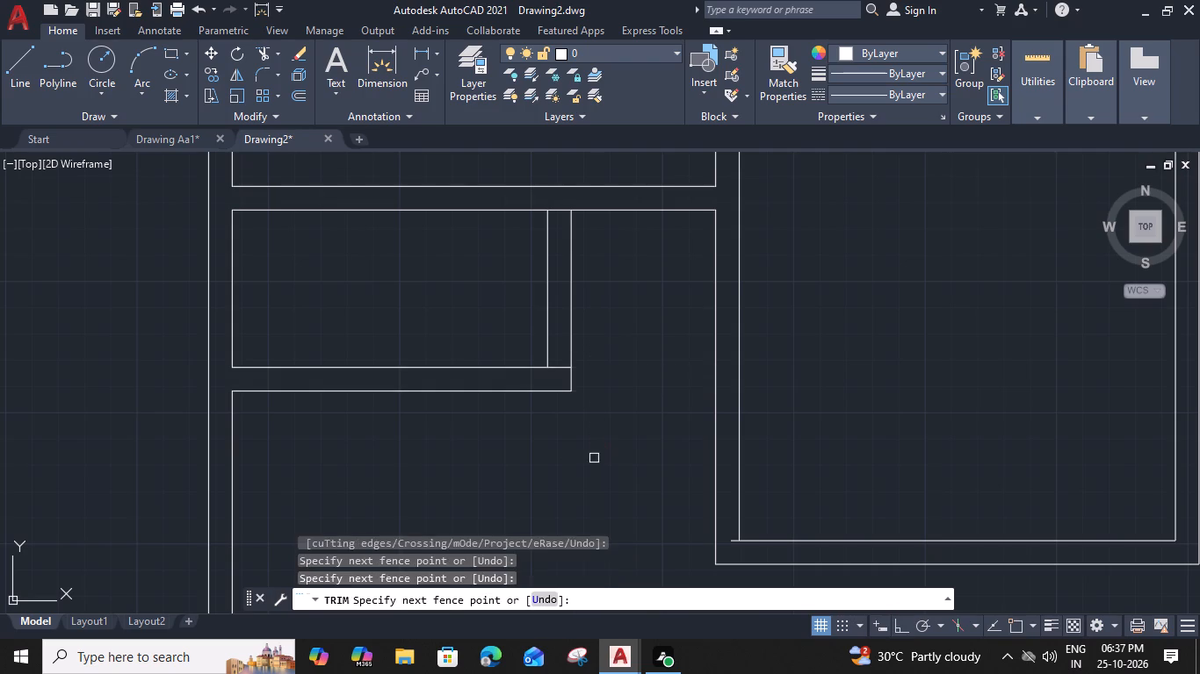
Trim the horizontal pieces crossing the new east wall's thickness at its south and north ends.
click(557, 369)
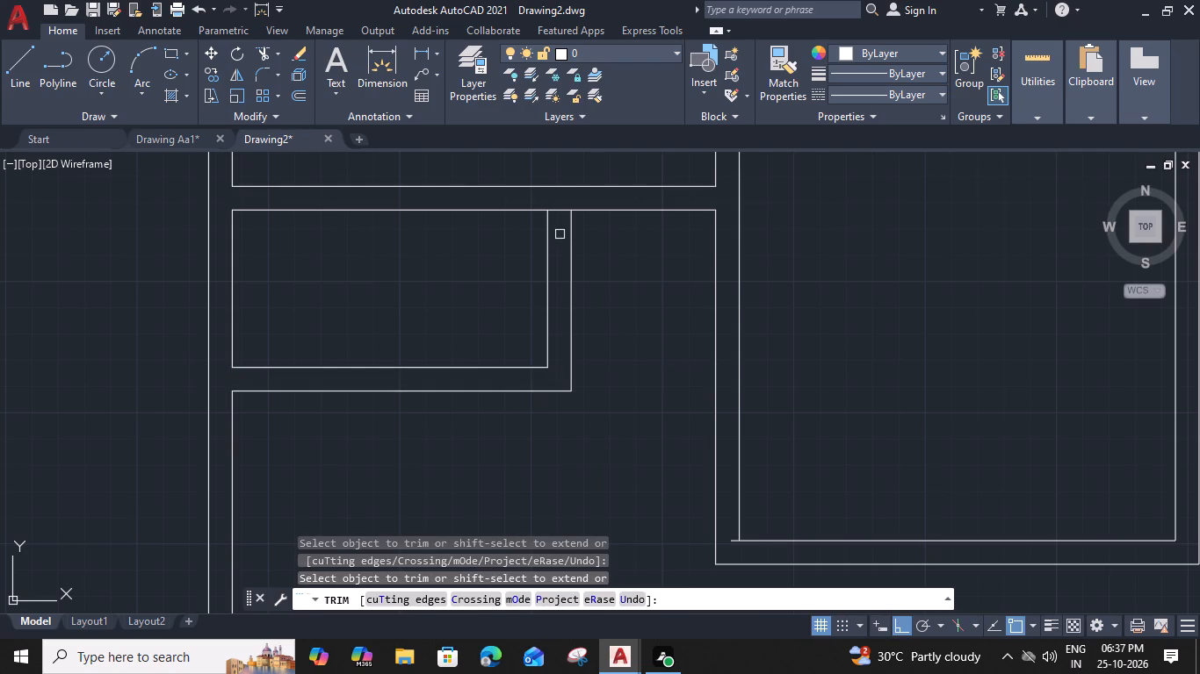
click(563, 212)
key(Escape)
Offset the outer south line of the 10' by 5' space 4'4" to the south.
middle_drag(430, 460, 506, 437)
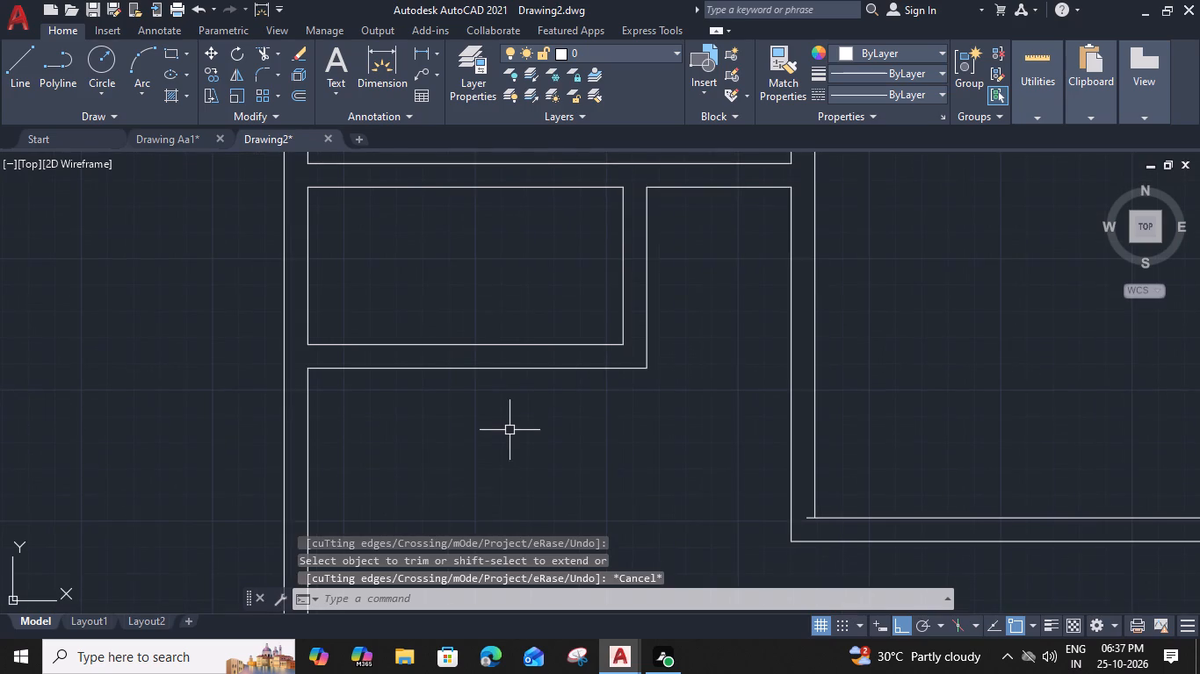
click(480, 368)
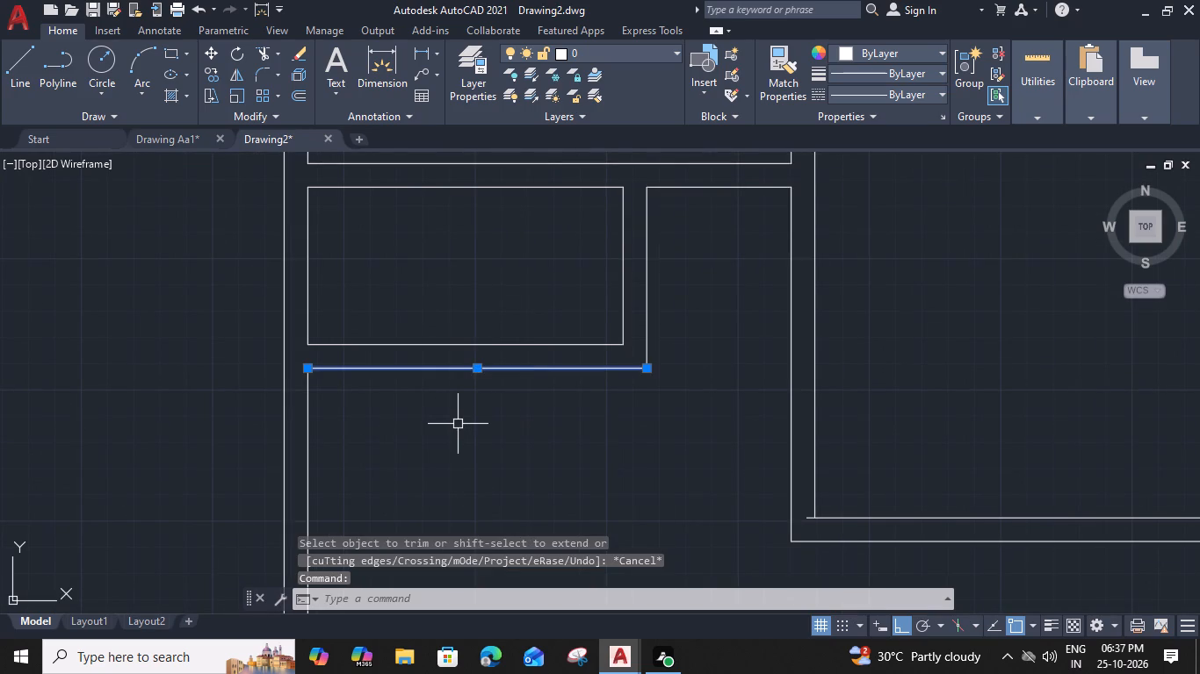
text(o)
key(space)
key(4)
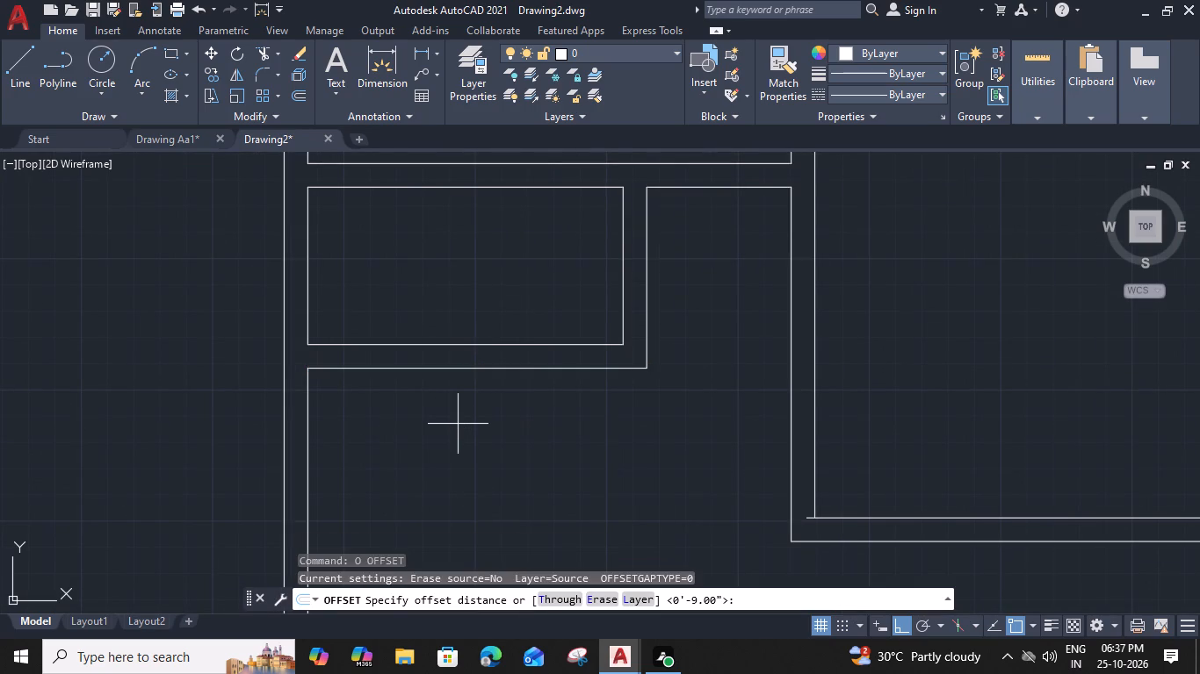
text('4")
key(Return)
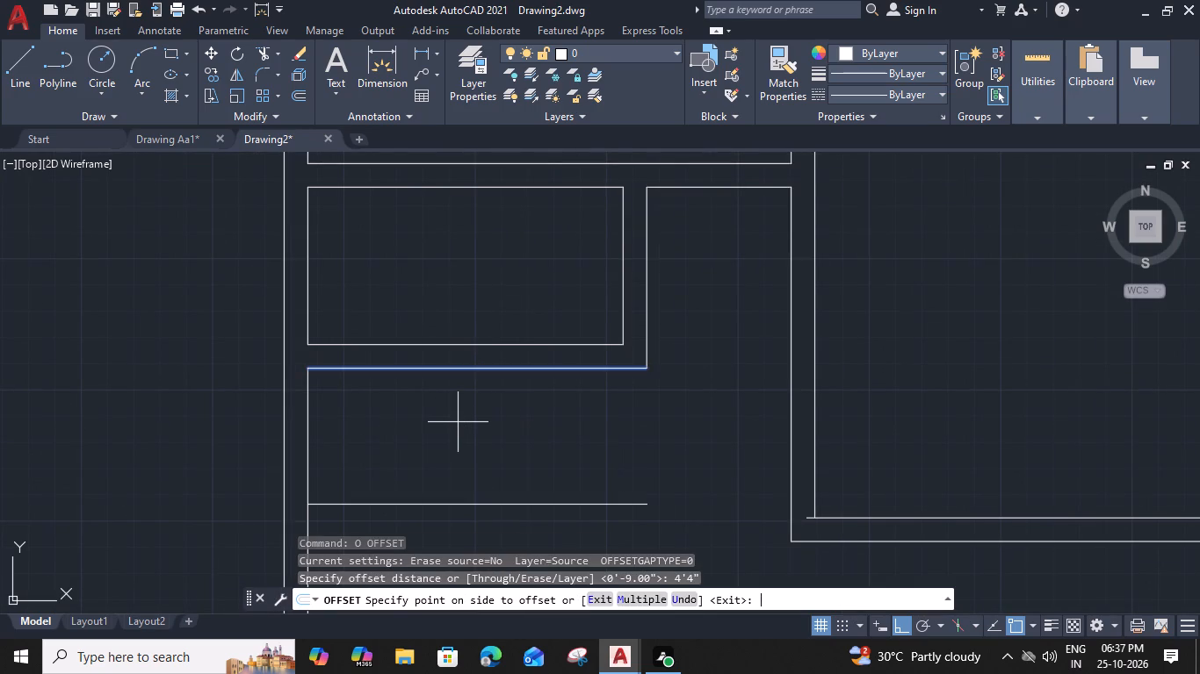
click(460, 467)
middle_drag(463, 472, 464, 402)
key(Escape)
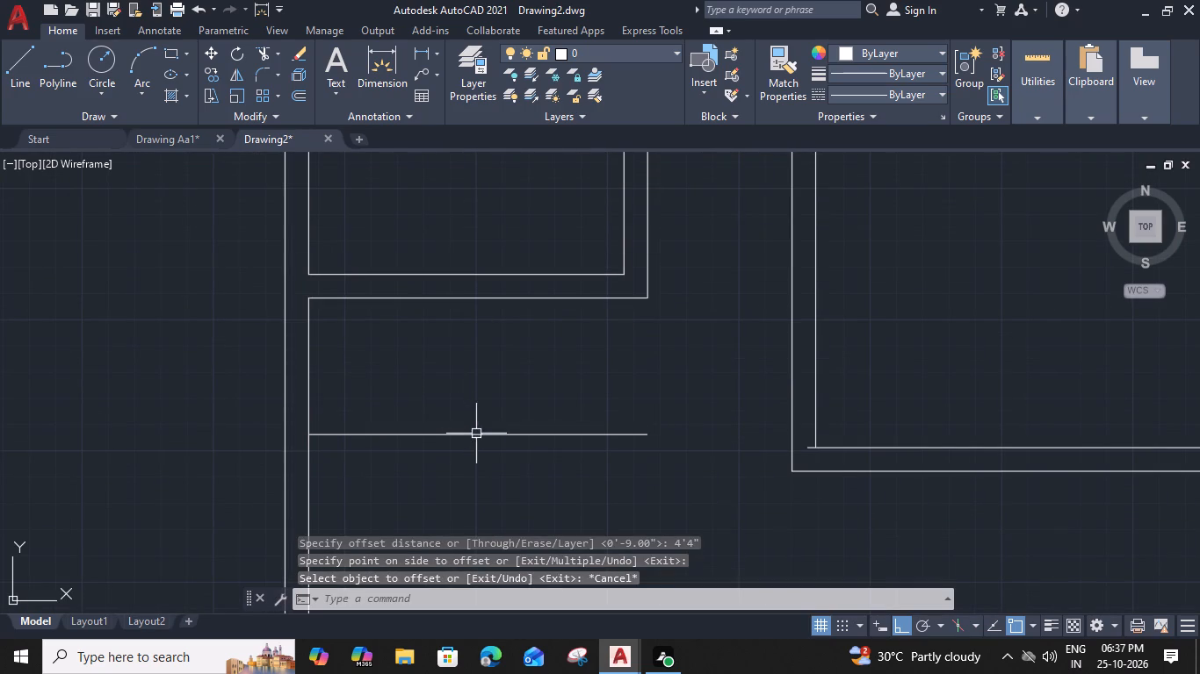
Offset the new 4'4" line 9" to the south for the wall thickness.
click(476, 434)
key(o)
key(space)
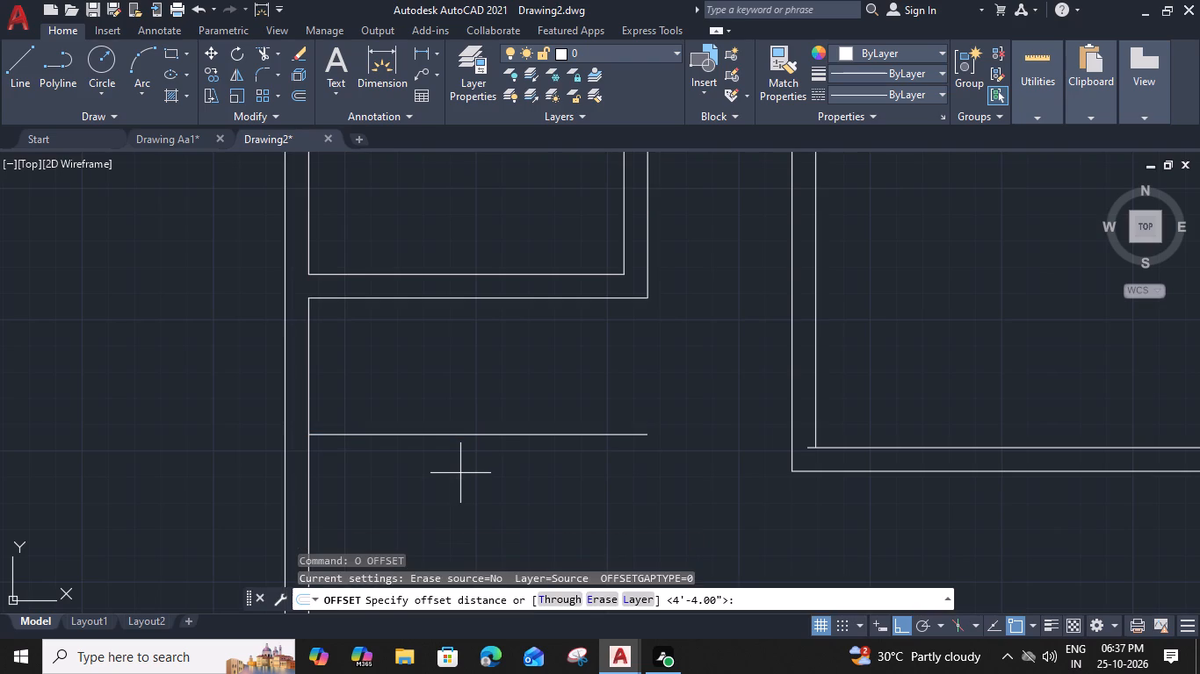
key(9)
key(shift+quotedbl)
key(Return)
click(454, 485)
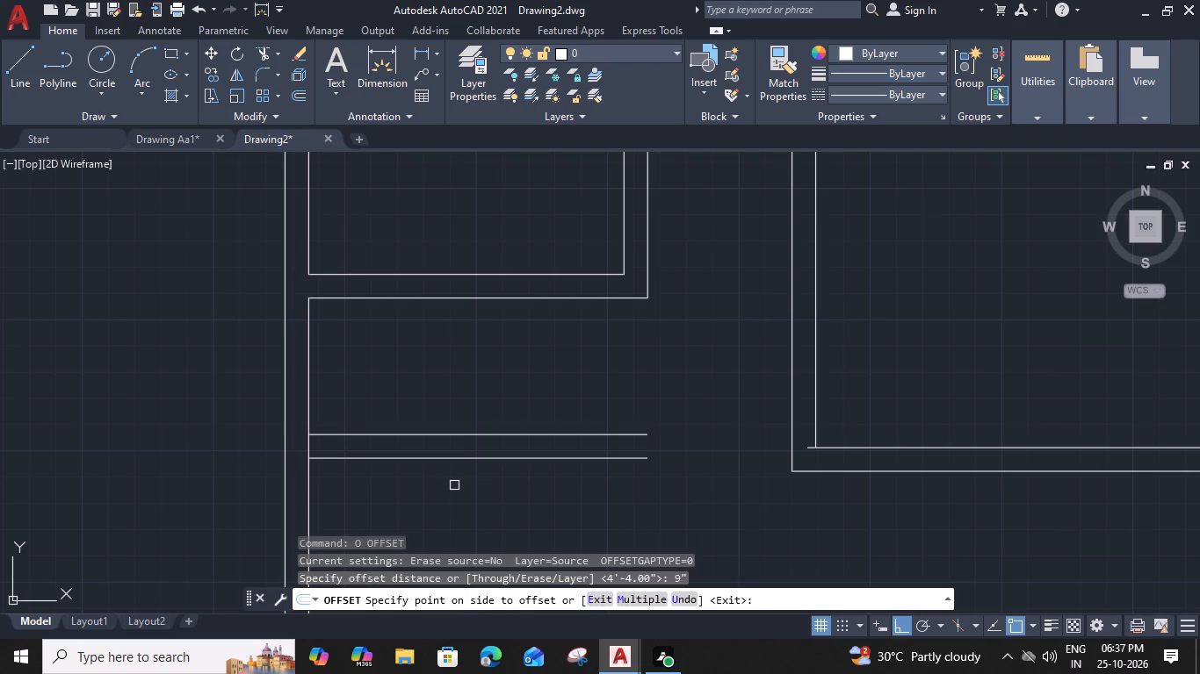
key(Escape)
Trim the west wall's inner line across the new wall's thickness and the stub overhanging at the large east room's southwest corner.
key(t)
key(r)
key(space)
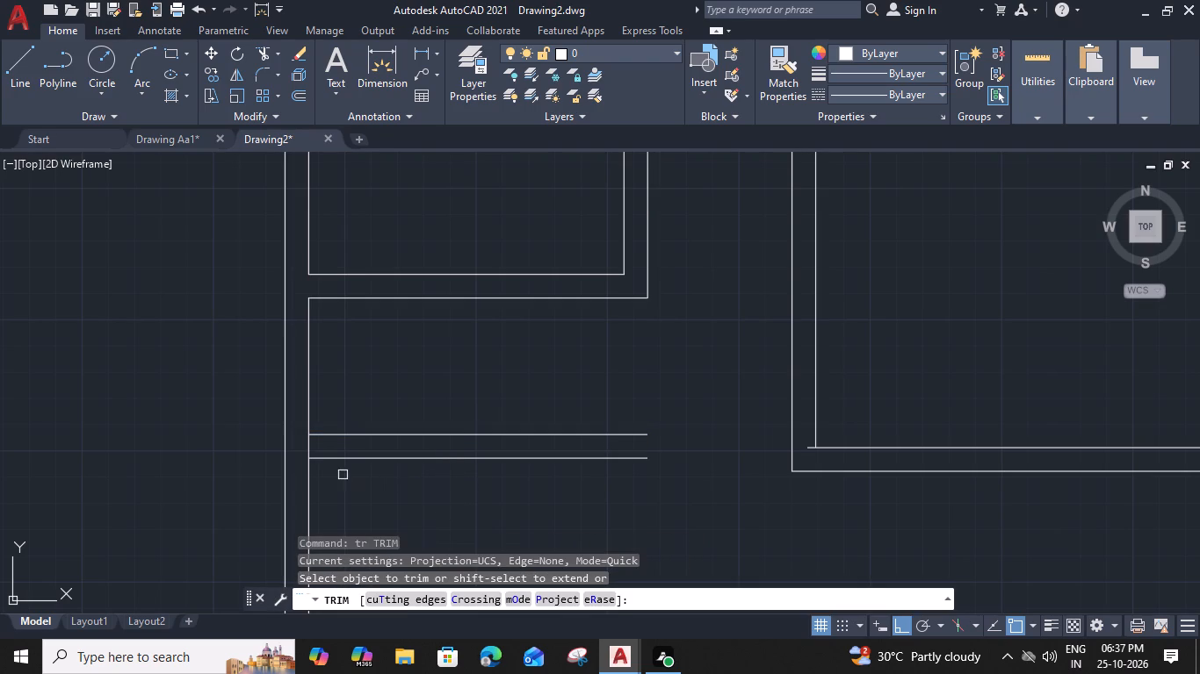
click(311, 446)
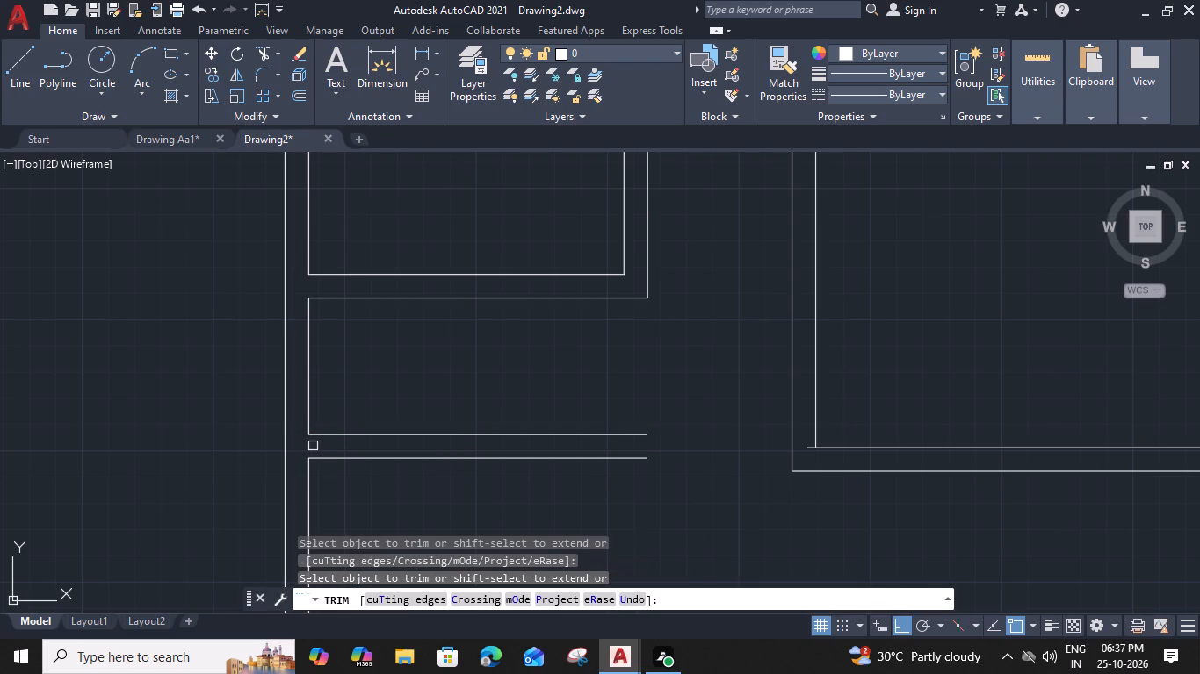
scroll(314, 444, down, 2)
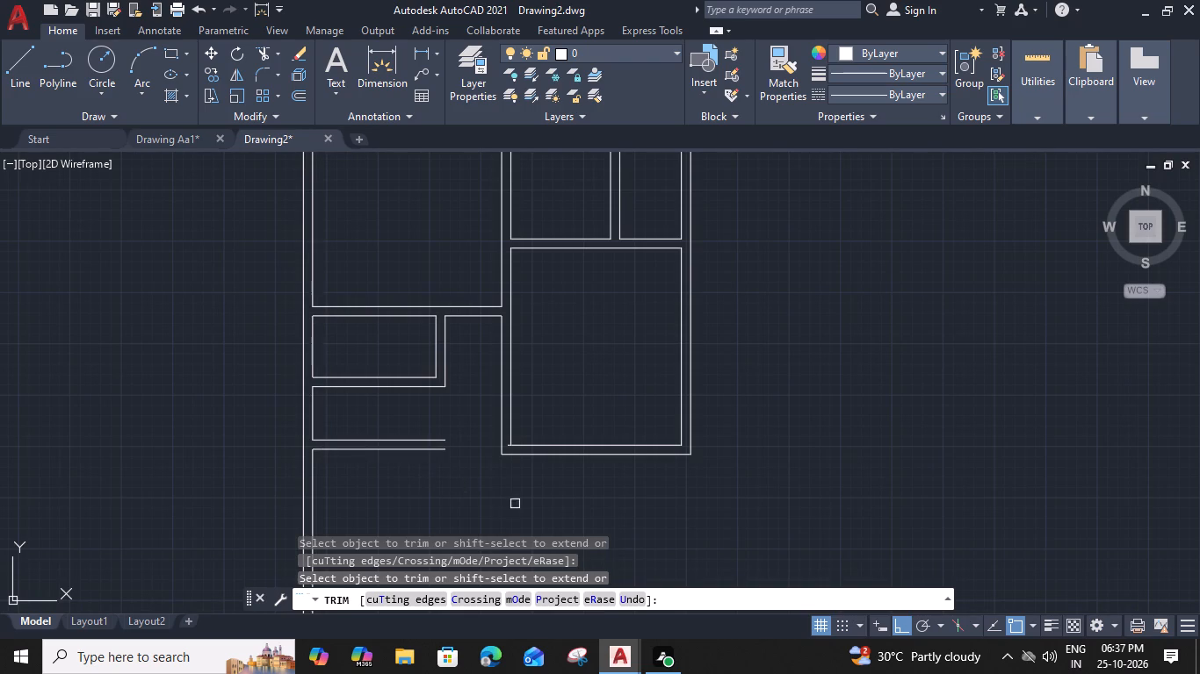
scroll(516, 462, up, 2)
click(493, 419)
key(Escape)
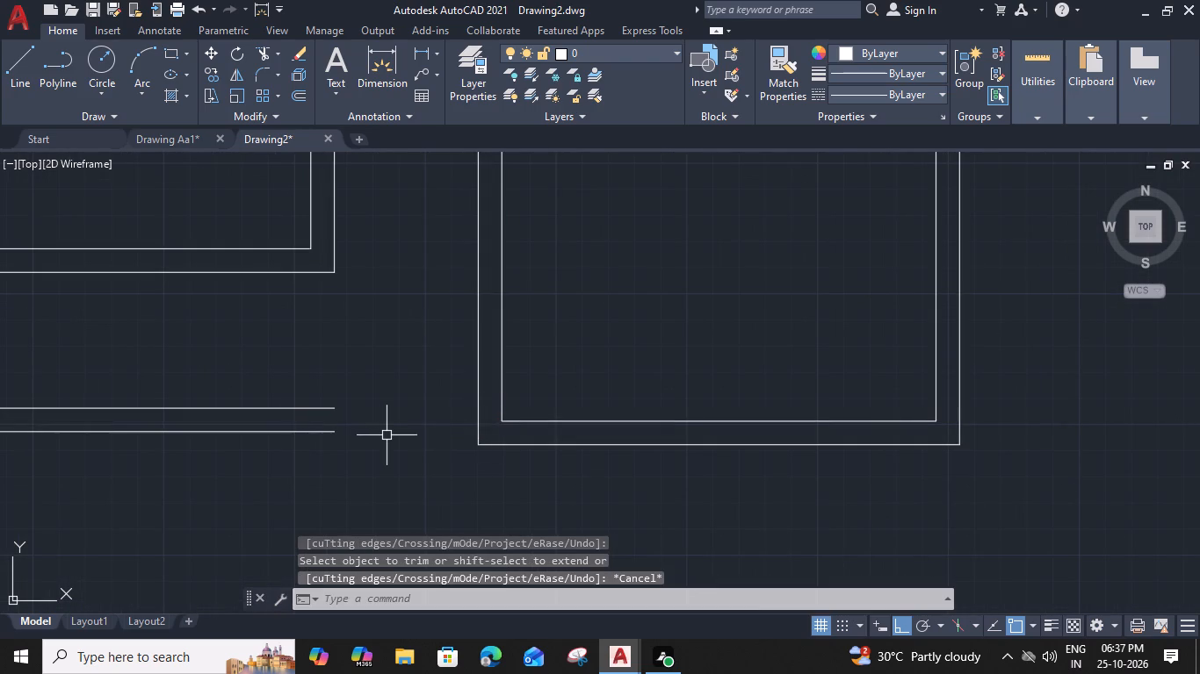
Offset the 4'4" space's inner west line 3'8" to the east.
scroll(383, 434, down, 2)
middle_drag(384, 434, 473, 426)
click(324, 378)
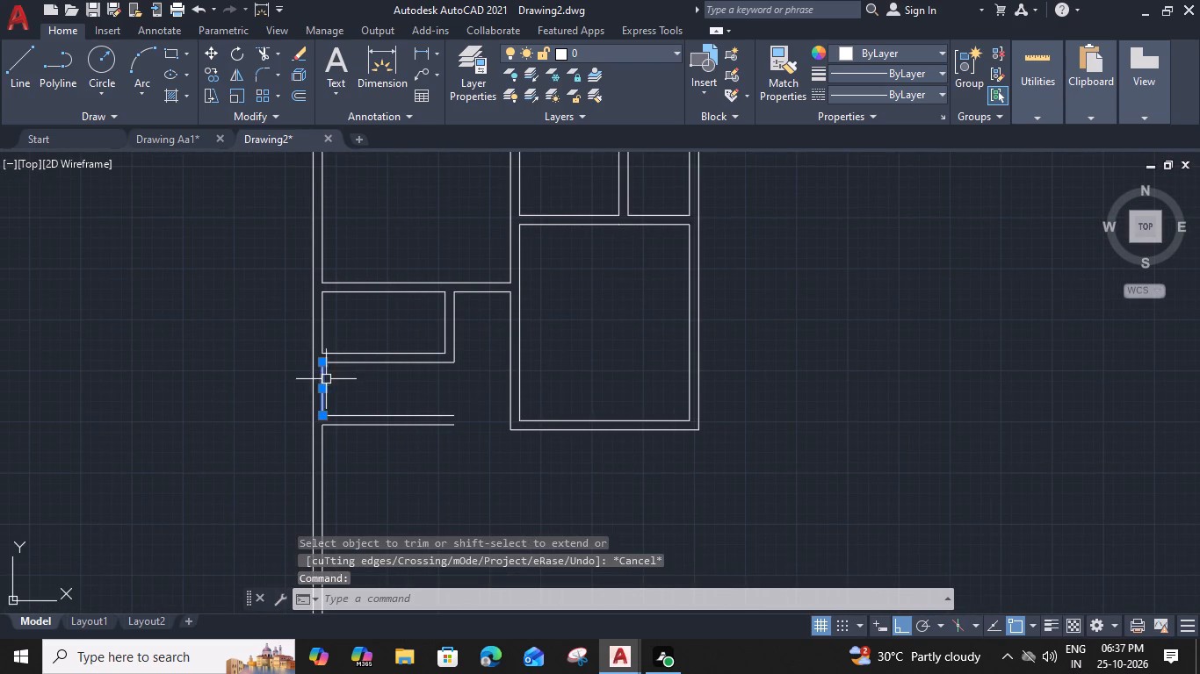
text(o 3'8")
key(Return)
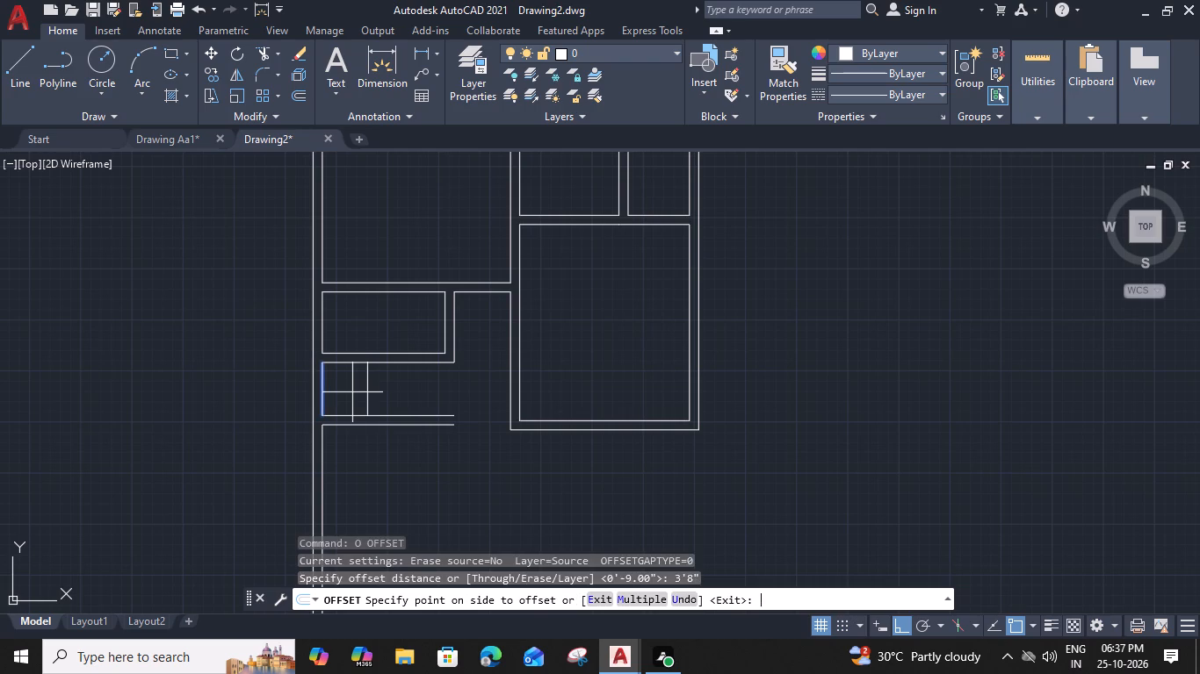
click(370, 393)
key(Escape)
Offset the 3'8" partition line 9" to the east for its thickness.
scroll(366, 386, up, 2)
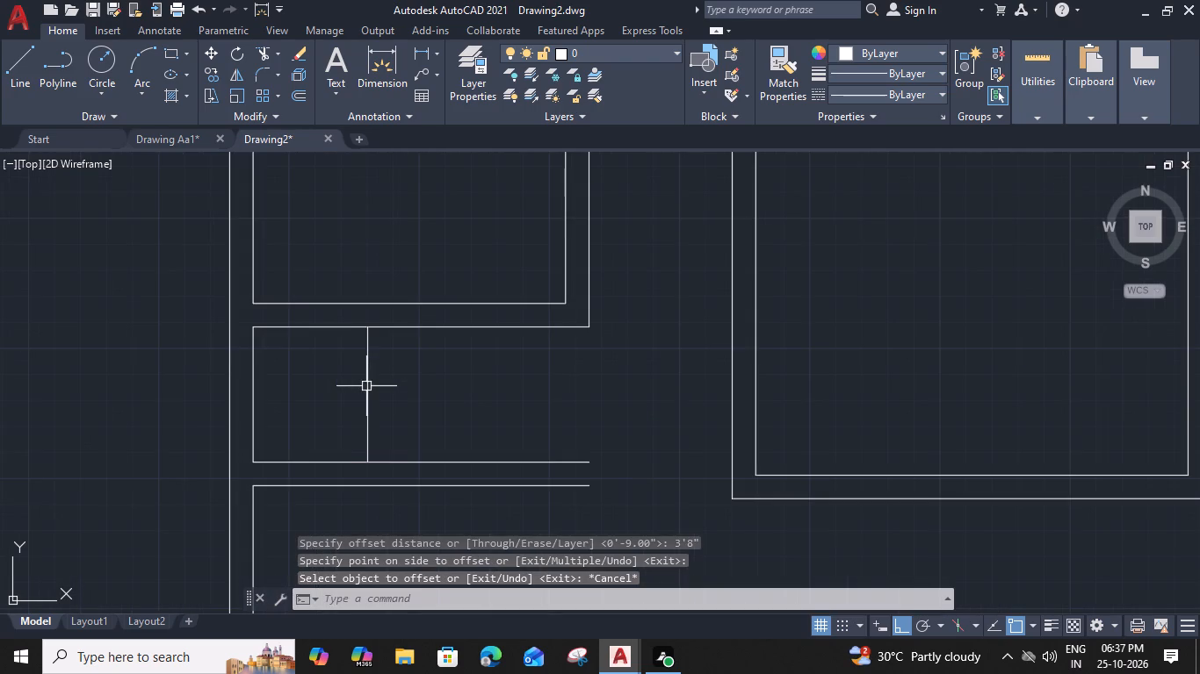
click(366, 386)
key(o)
key(space)
text(9")
key(Return)
click(449, 413)
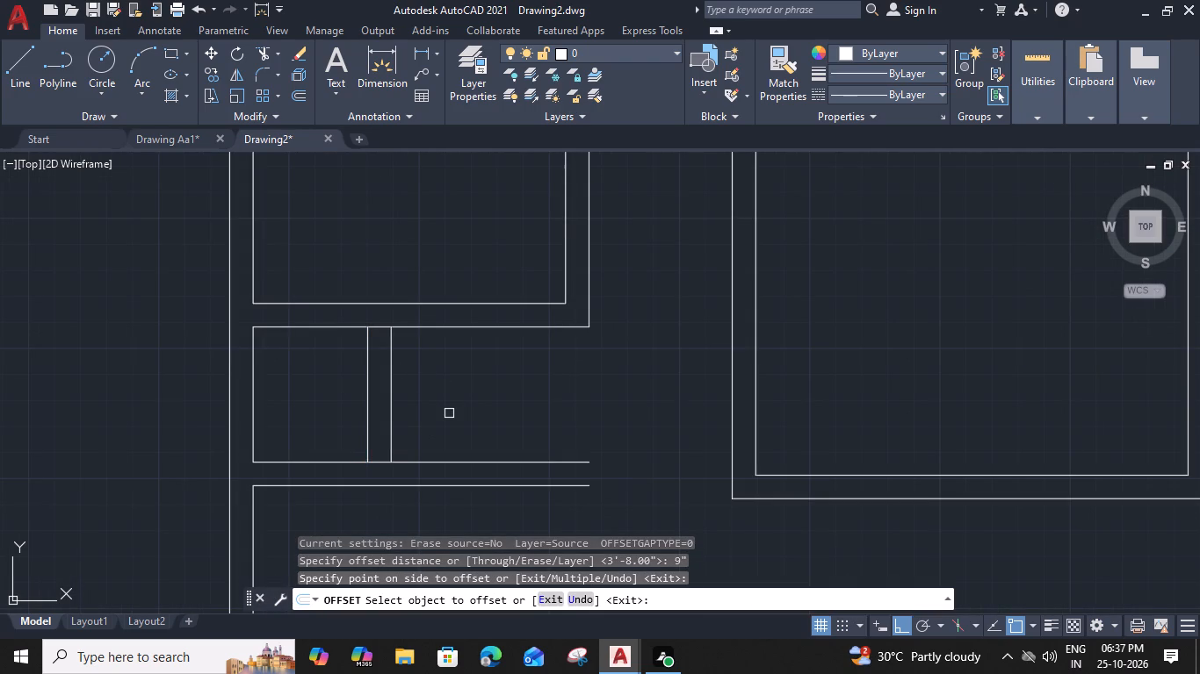
click(468, 412)
key(Escape)
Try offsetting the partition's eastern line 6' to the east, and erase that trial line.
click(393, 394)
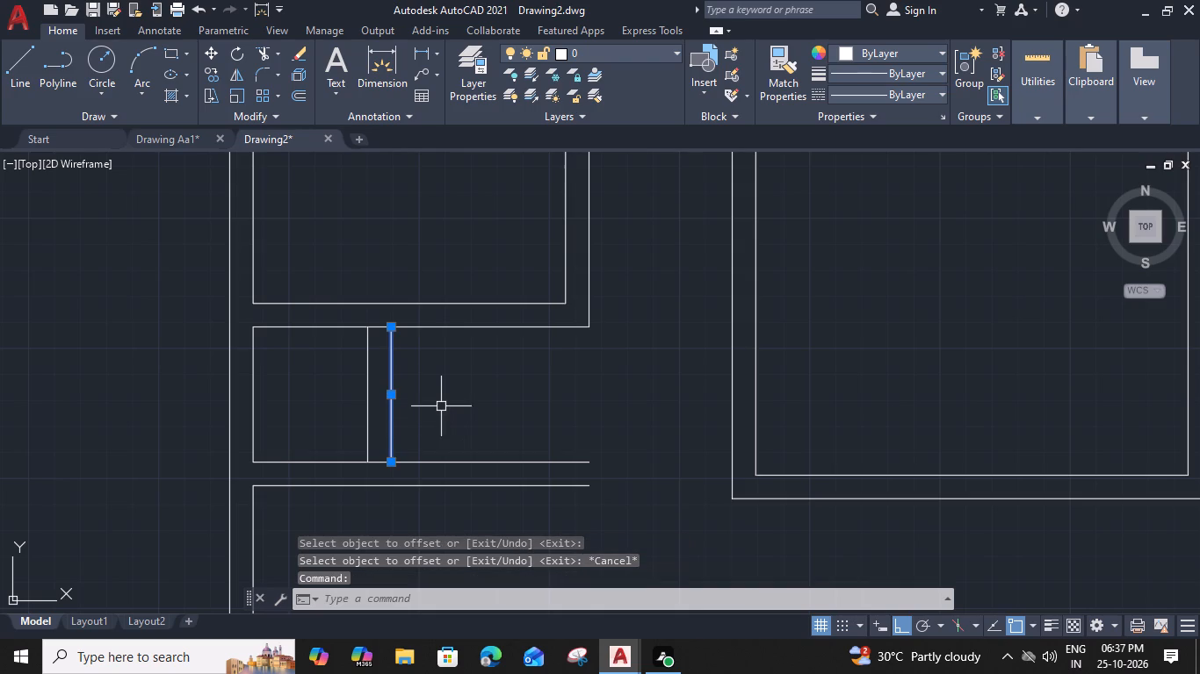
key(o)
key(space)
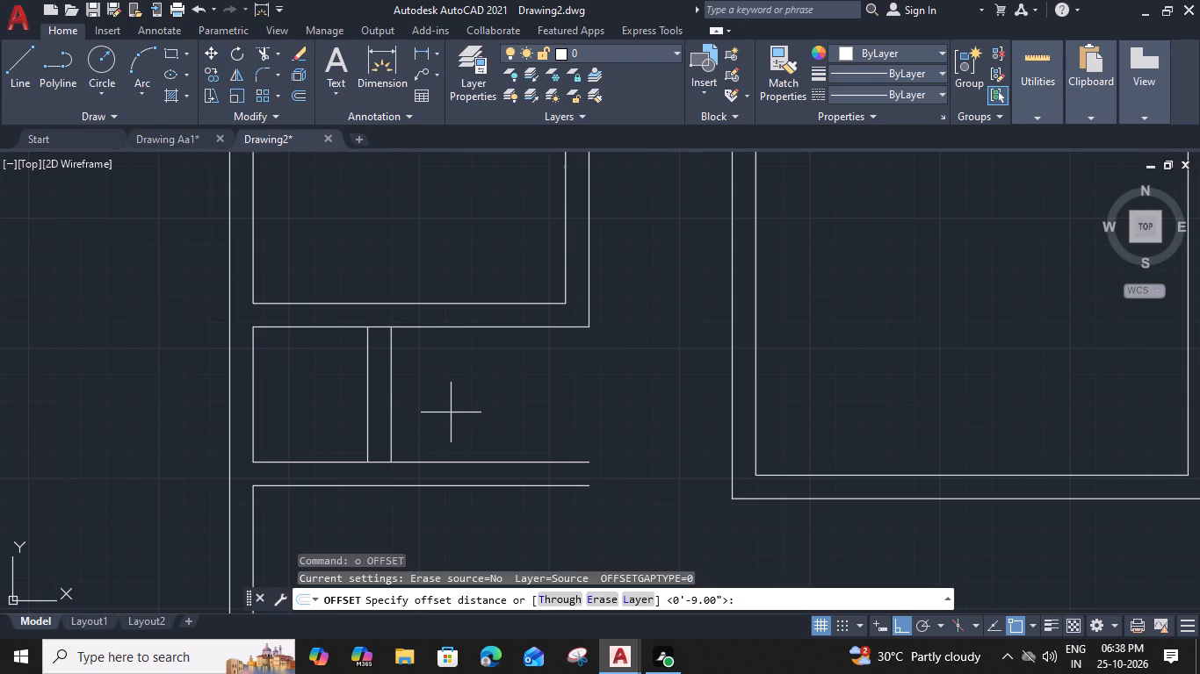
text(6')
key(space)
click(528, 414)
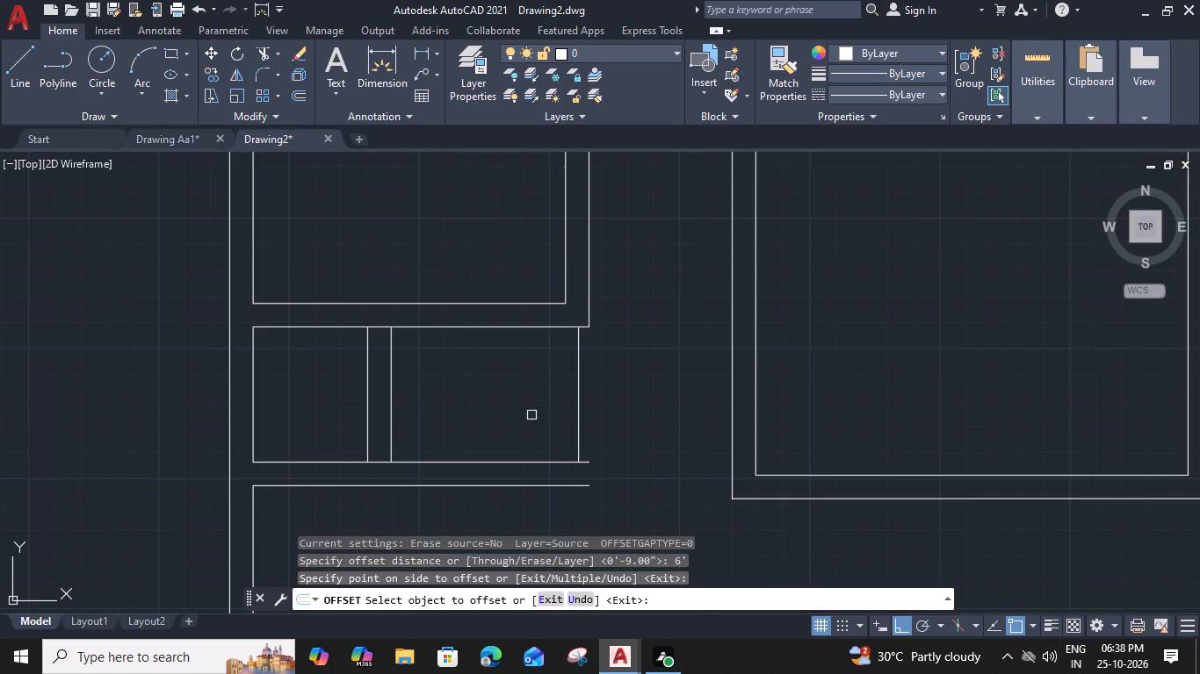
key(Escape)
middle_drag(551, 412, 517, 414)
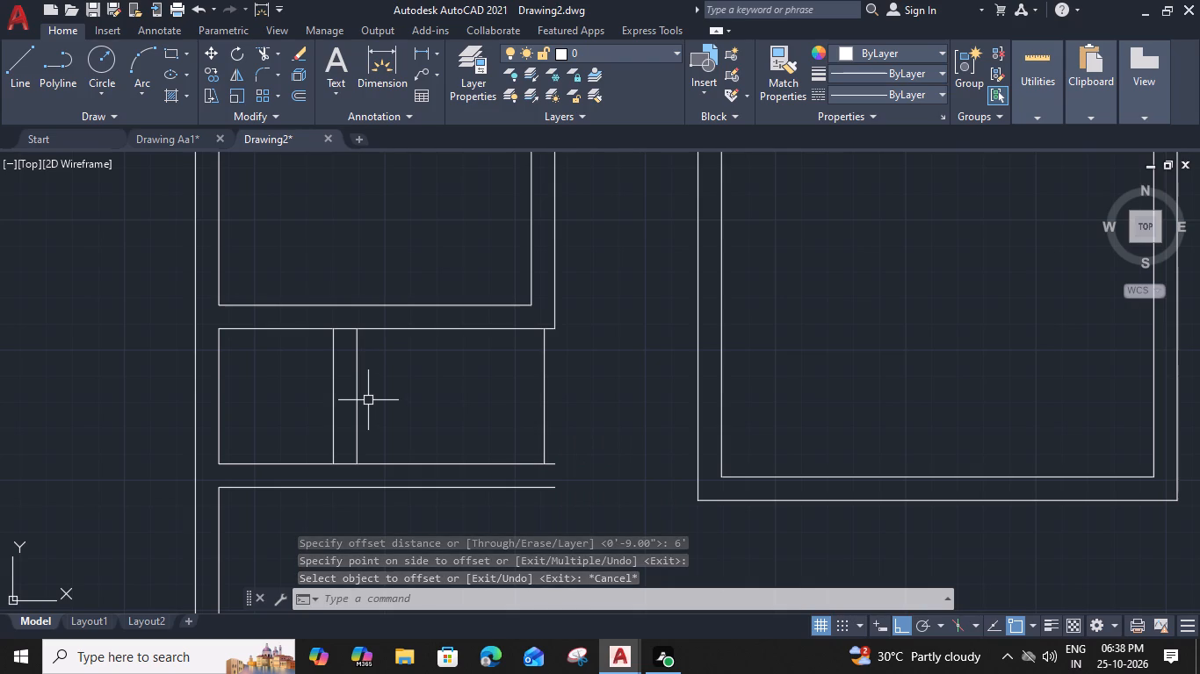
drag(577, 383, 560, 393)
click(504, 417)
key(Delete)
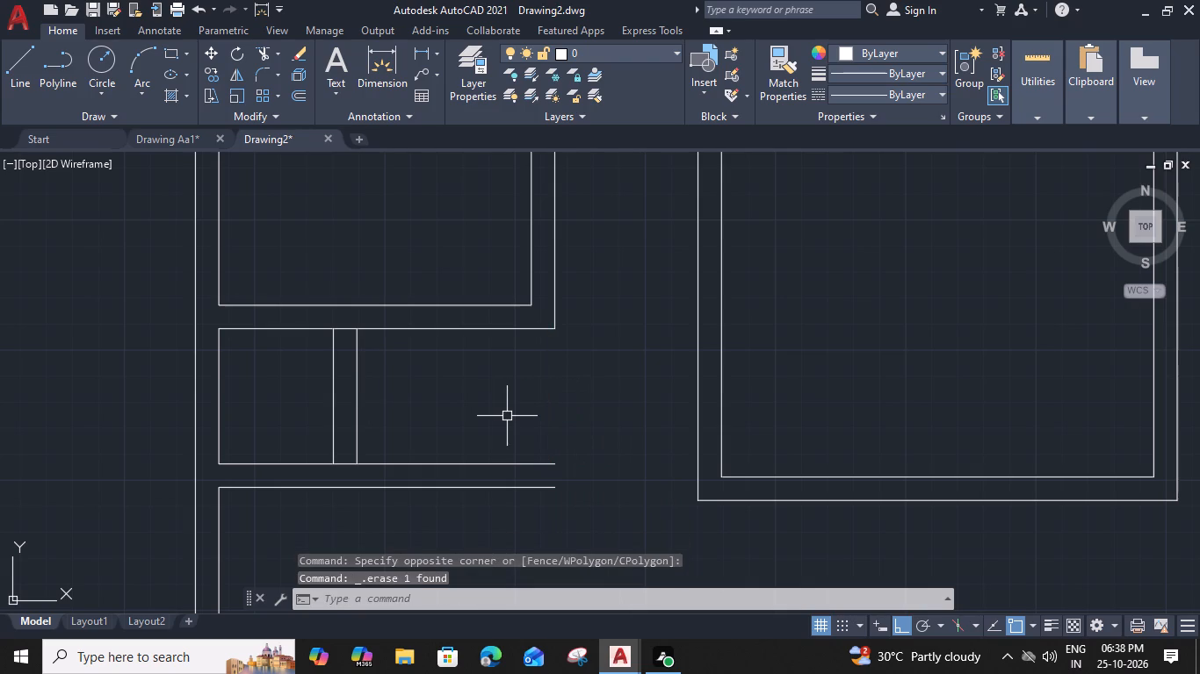
Extend both lines of the 10' space's east wall south to close the 4'4" space's east side.
text(ex)
key(space)
click(554, 308)
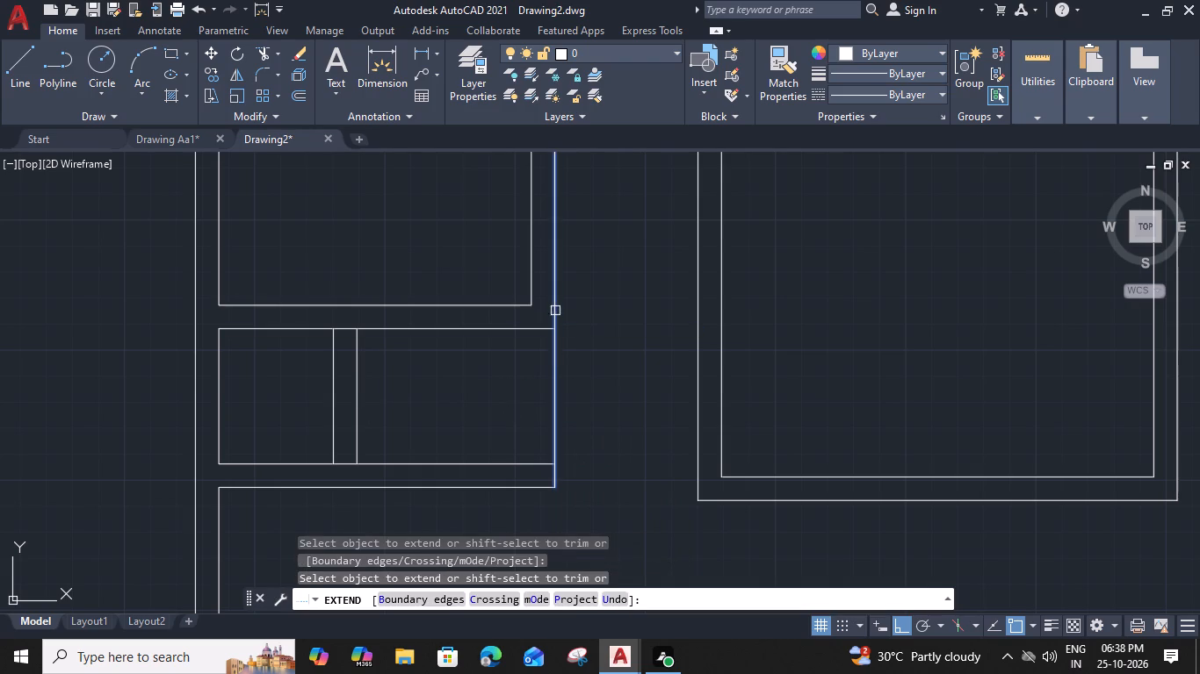
click(557, 376)
click(535, 281)
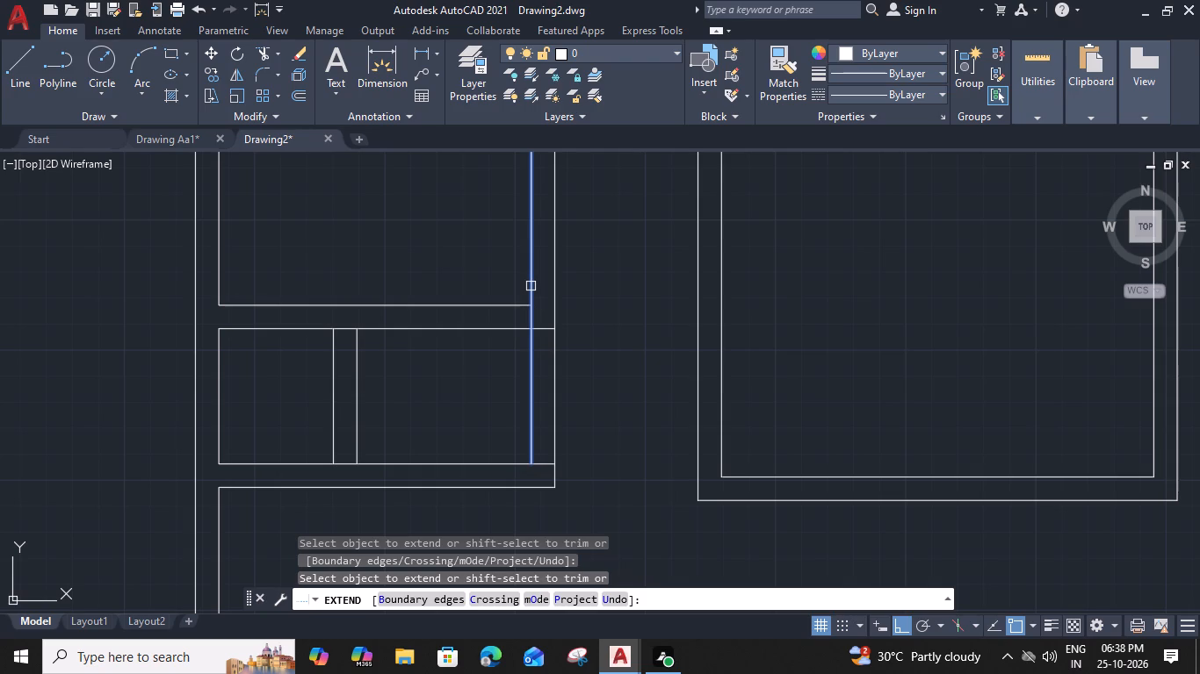
click(531, 286)
Trim the line pieces crossing the extended east wall and the north and south ends of the 9" partition.
shift+click(539, 467)
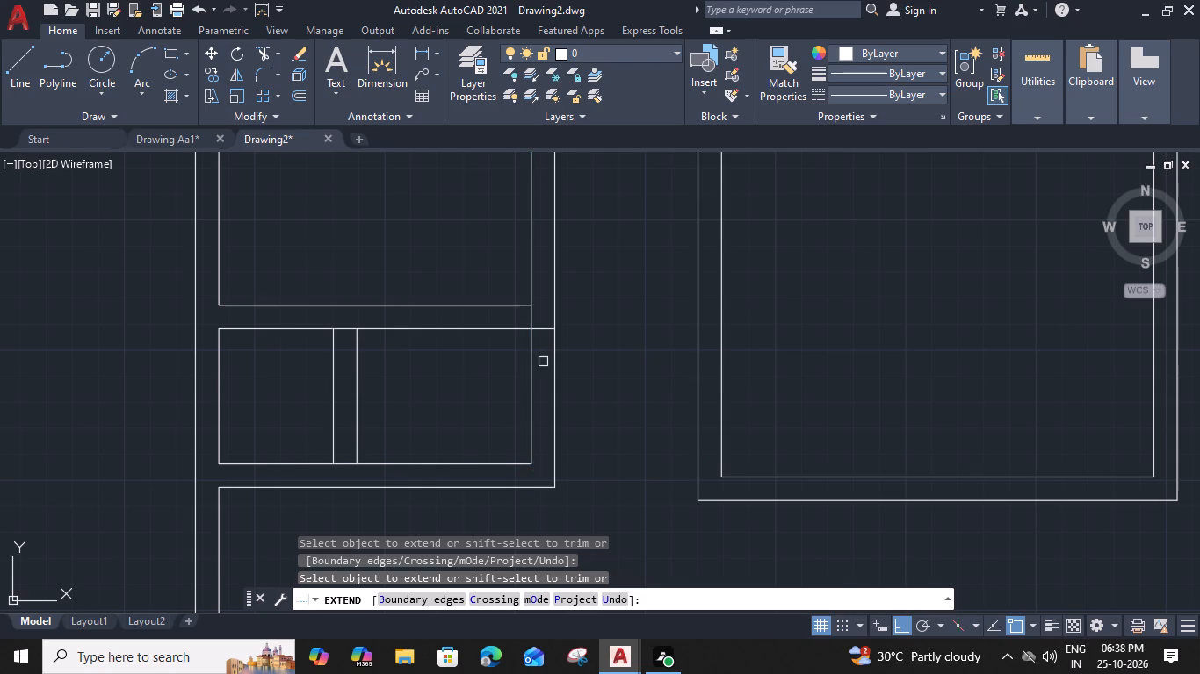
shift+click(544, 328)
shift+click(533, 314)
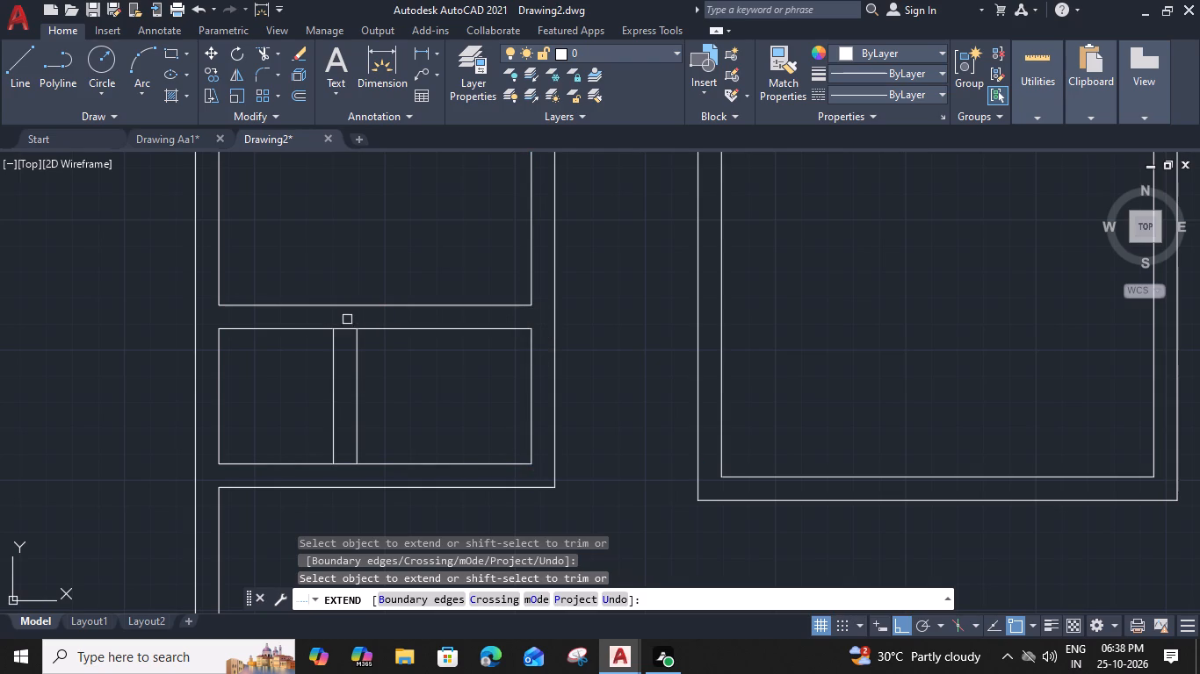
shift+click(343, 326)
shift+click(344, 462)
key(Escape)
Offset the large east room's outer south line 16'2" to the south.
scroll(344, 462, down, 2)
middle_drag(365, 484, 416, 438)
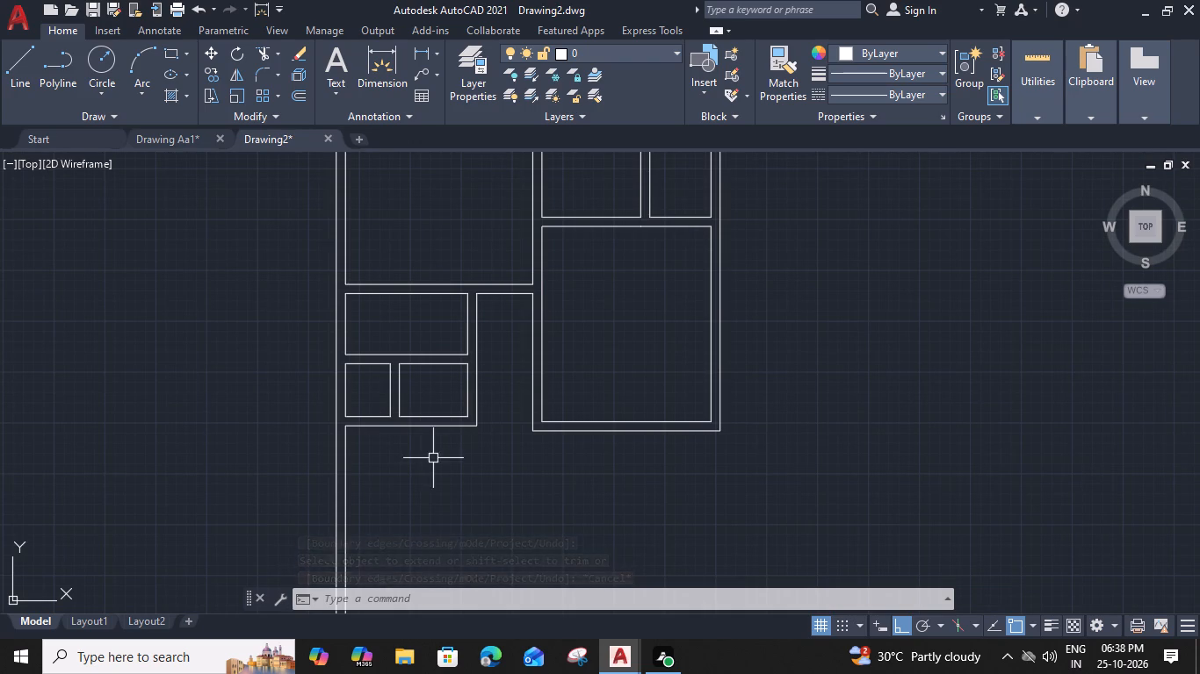
middle_drag(436, 458, 451, 429)
scroll(456, 456, down, 1)
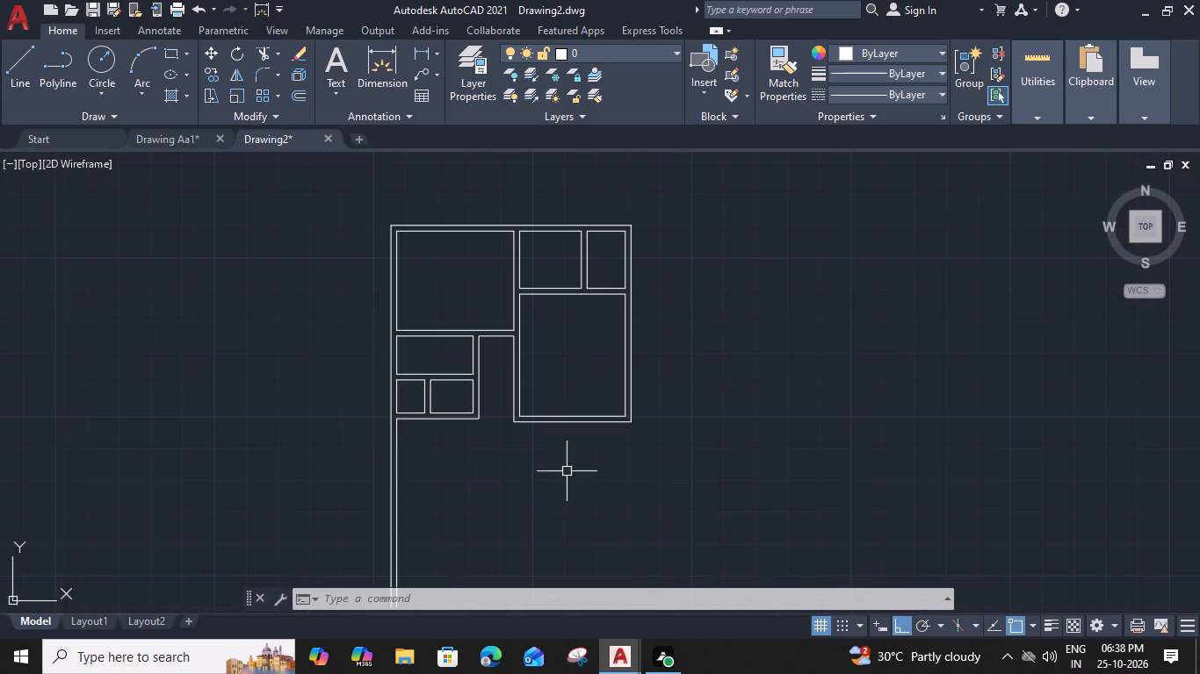
middle_drag(567, 470, 567, 406)
scroll(563, 376, up, 1)
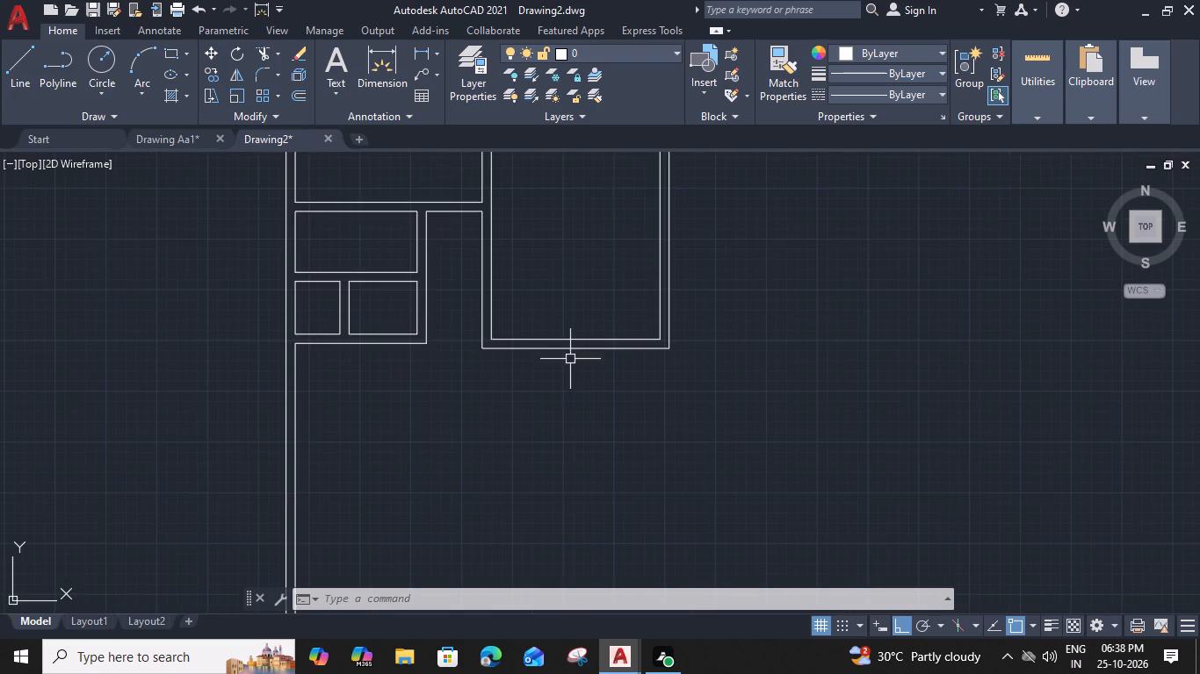
click(577, 349)
text(o 16'3)
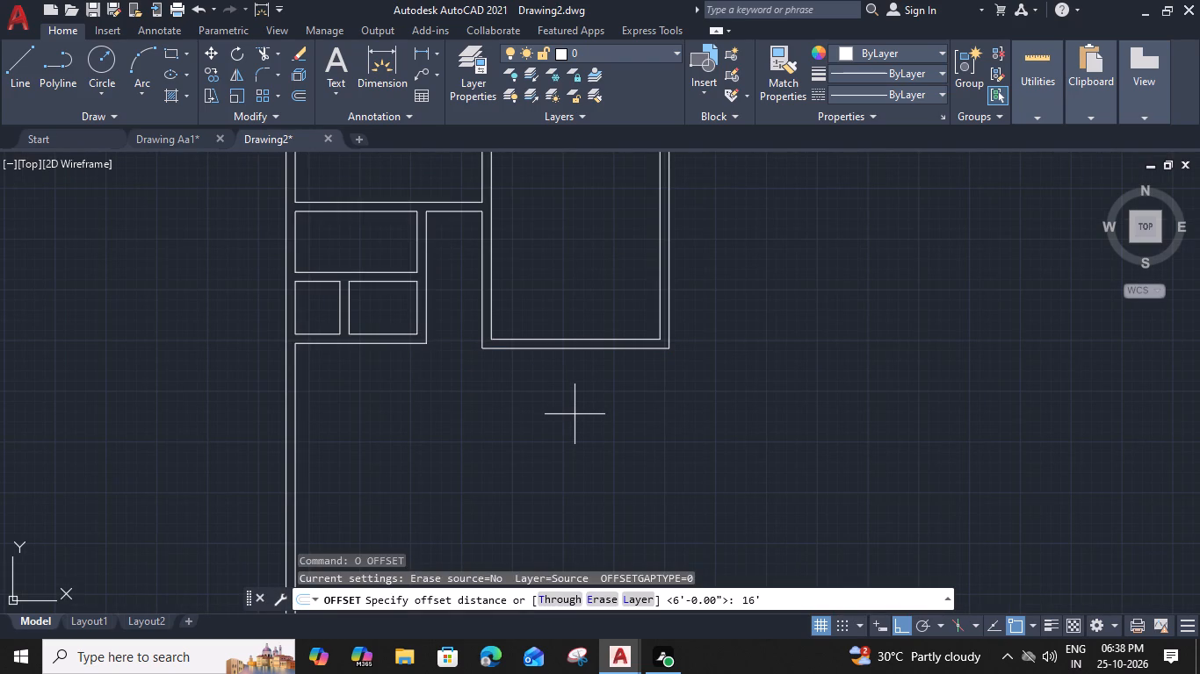
key(BackSpace)
key(2)
key(shift+quotedbl)
key(Return)
middle_drag(571, 479, 539, 378)
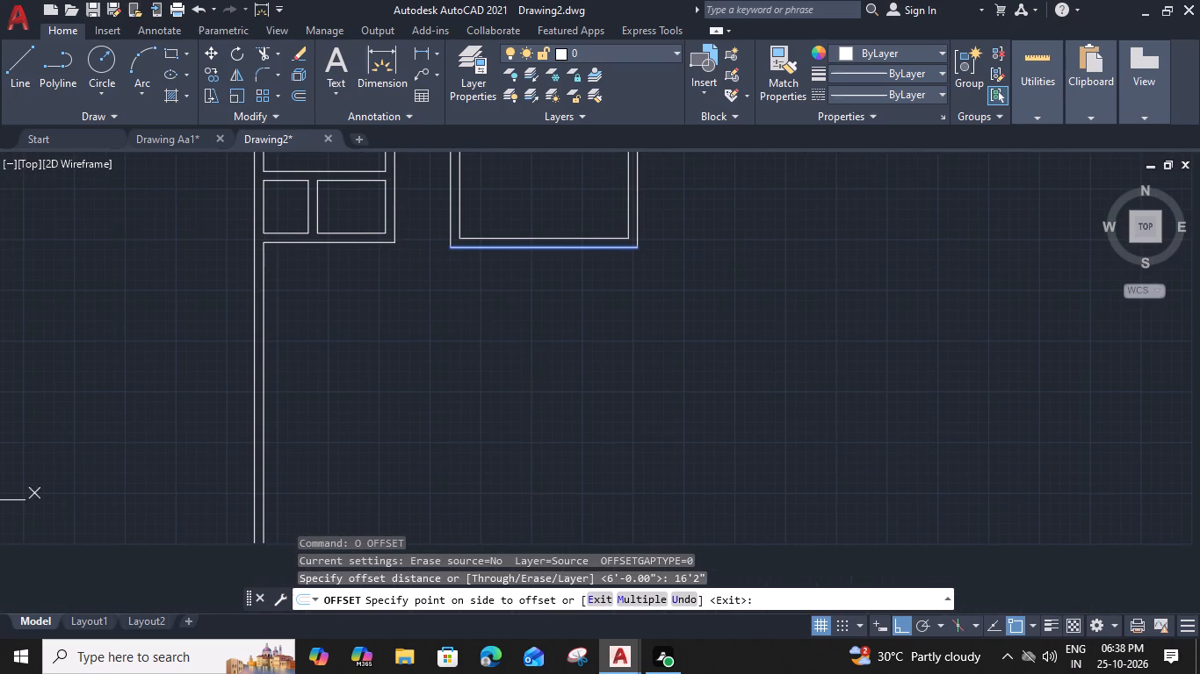
click(546, 448)
key(Escape)
Offset the new 16'2" line 9" to the south for the wall thickness.
click(550, 447)
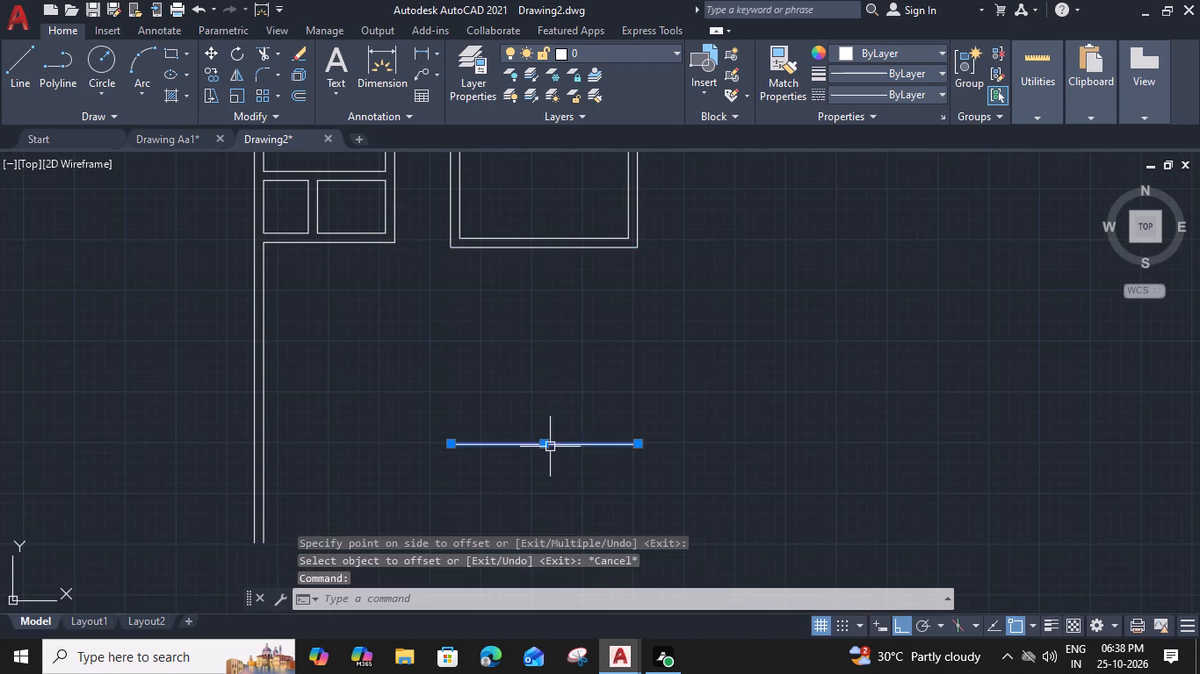
key(o)
key(space)
text(9)
key(shift+quotedbl)
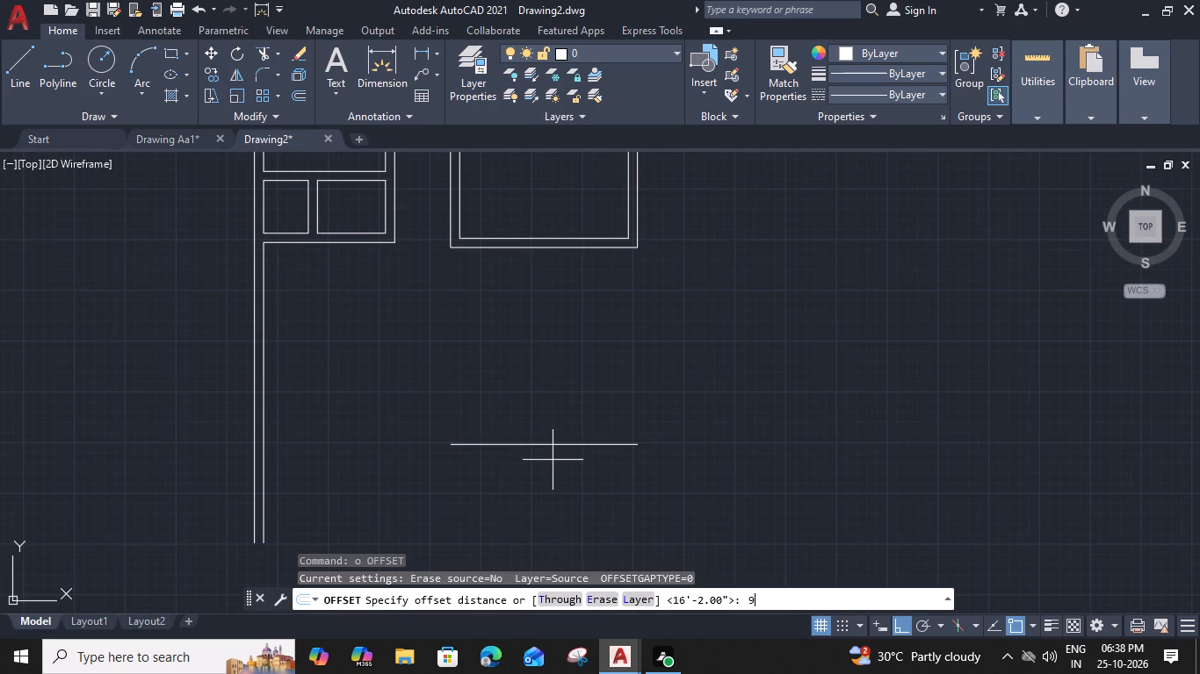
key(Return)
click(553, 485)
key(Escape)
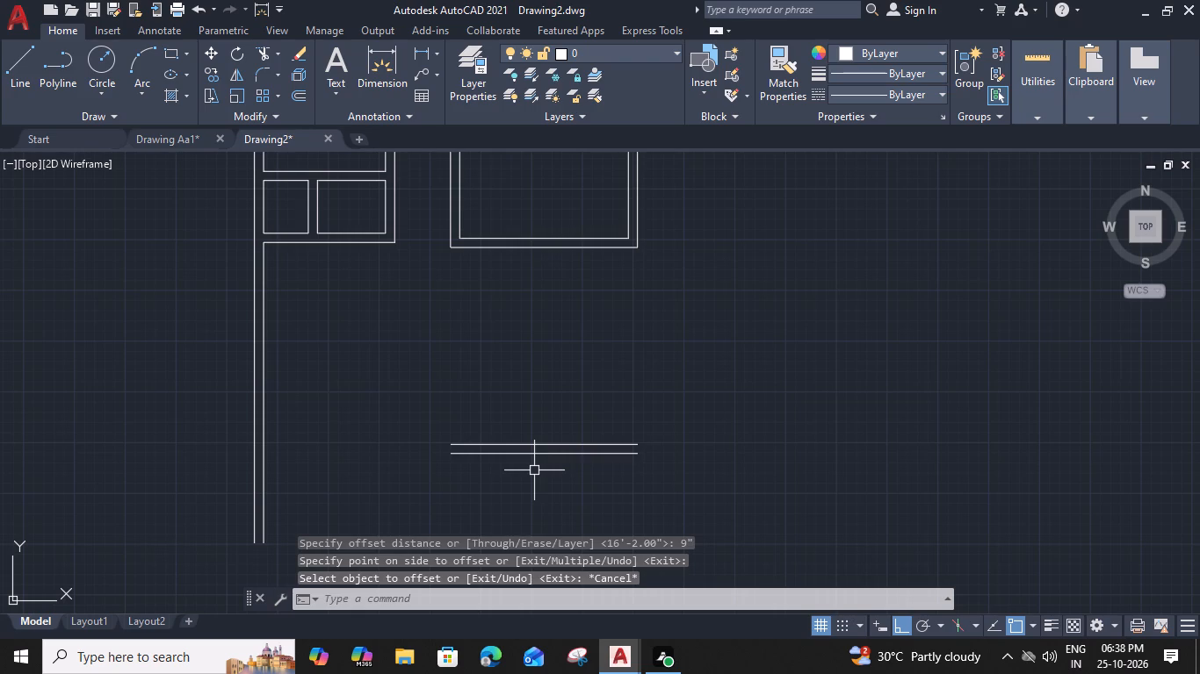
key(Escape)
middle_drag(572, 373, 549, 313)
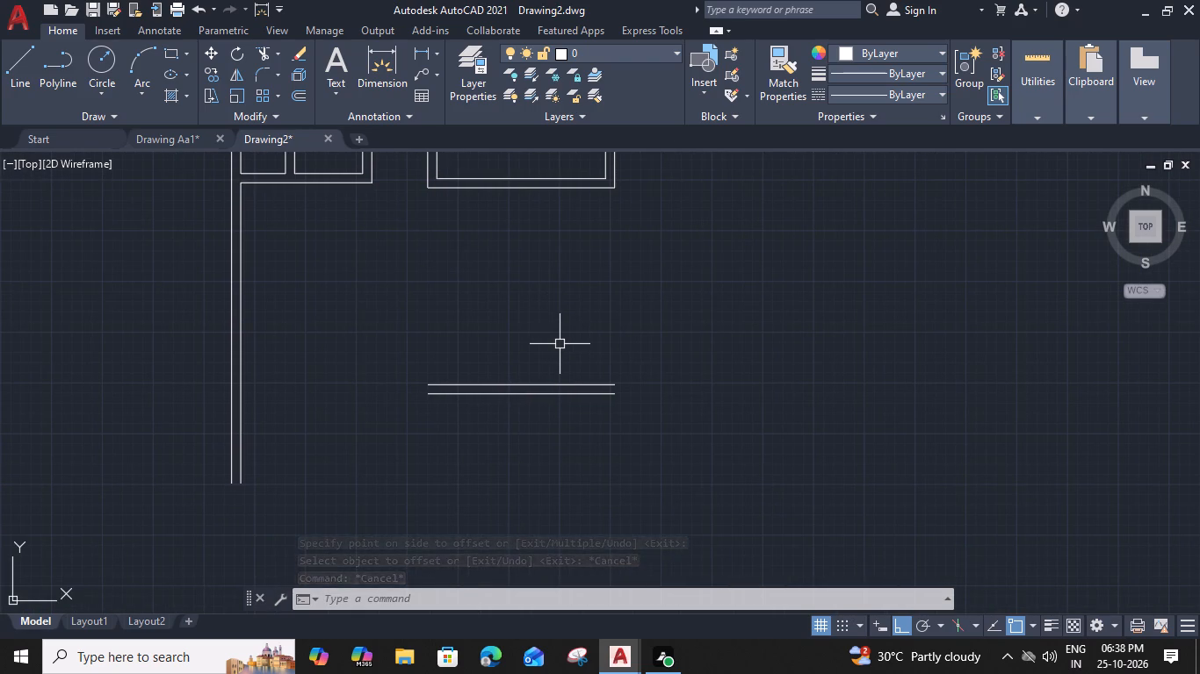
Fillet both lines of the large east room's east wall with the new 9" south wall to form the southeast corner.
middle_drag(588, 362, 568, 352)
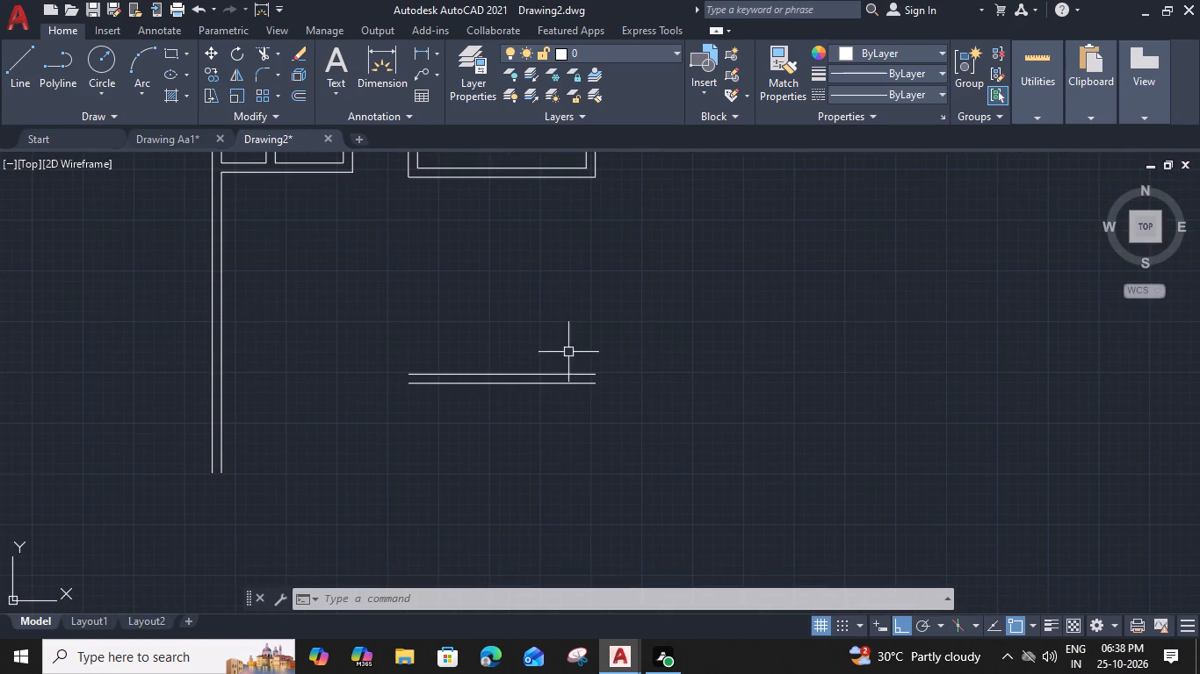
text(f)
key(space)
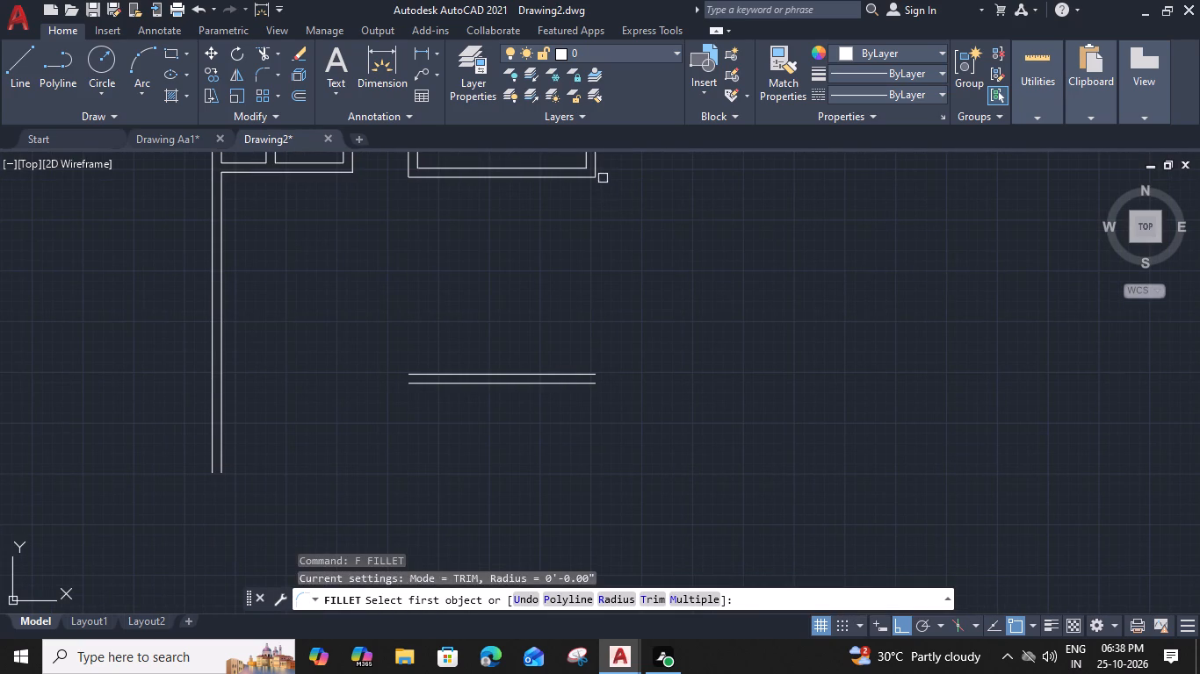
click(598, 164)
click(585, 383)
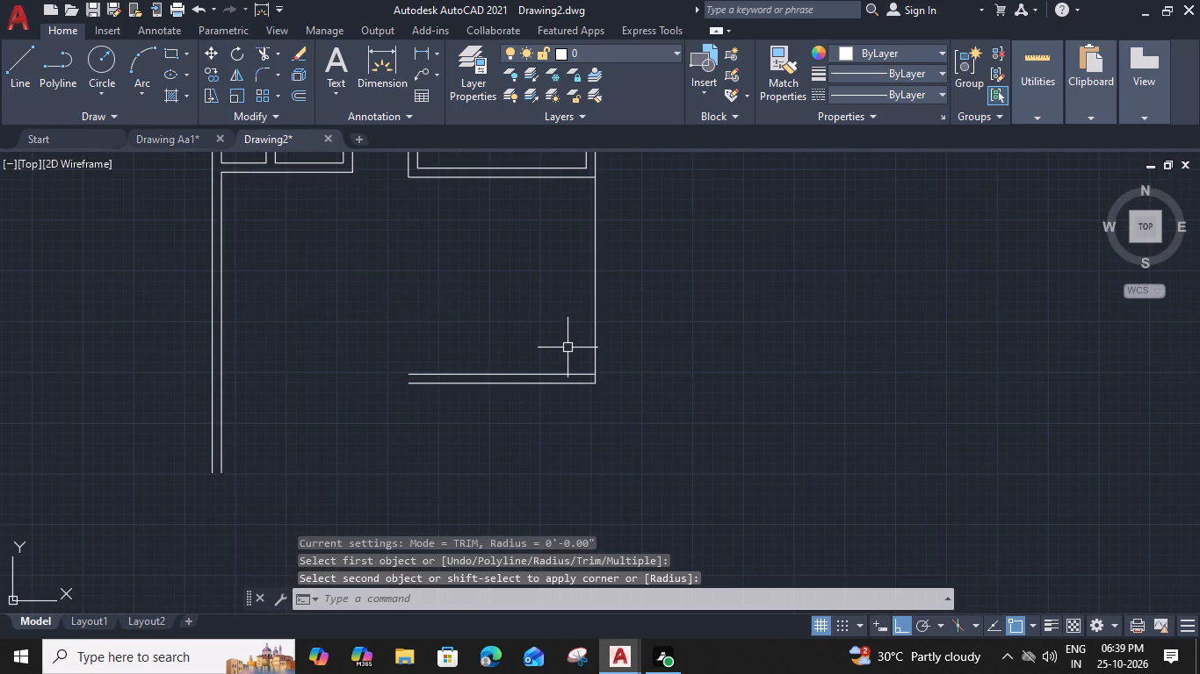
key(f)
key(space)
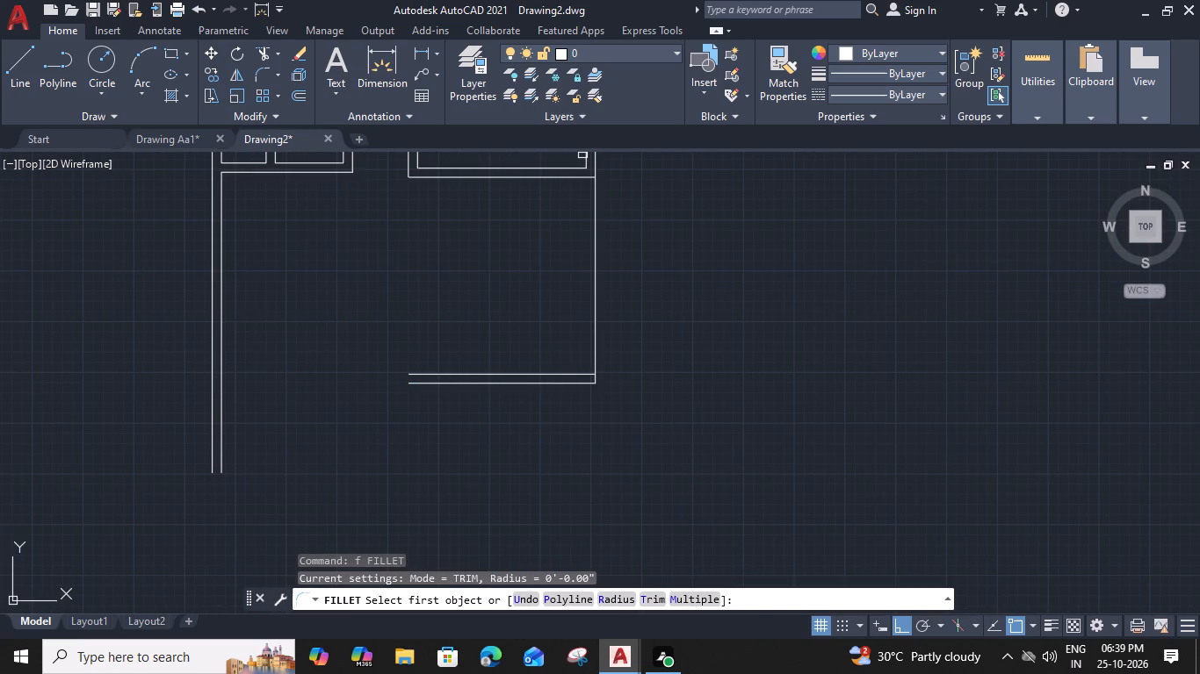
click(582, 155)
click(577, 369)
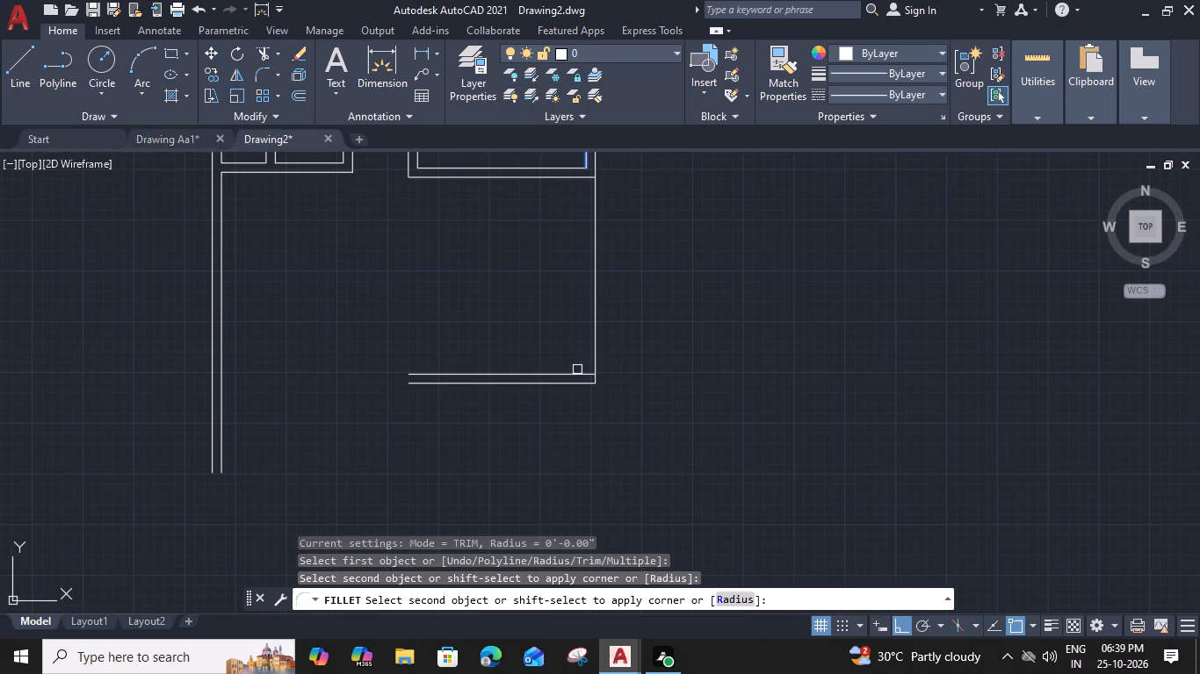
click(577, 374)
Trim the inner east wall line where the large east room's south wall meets the east wall.
middle_drag(547, 346, 566, 371)
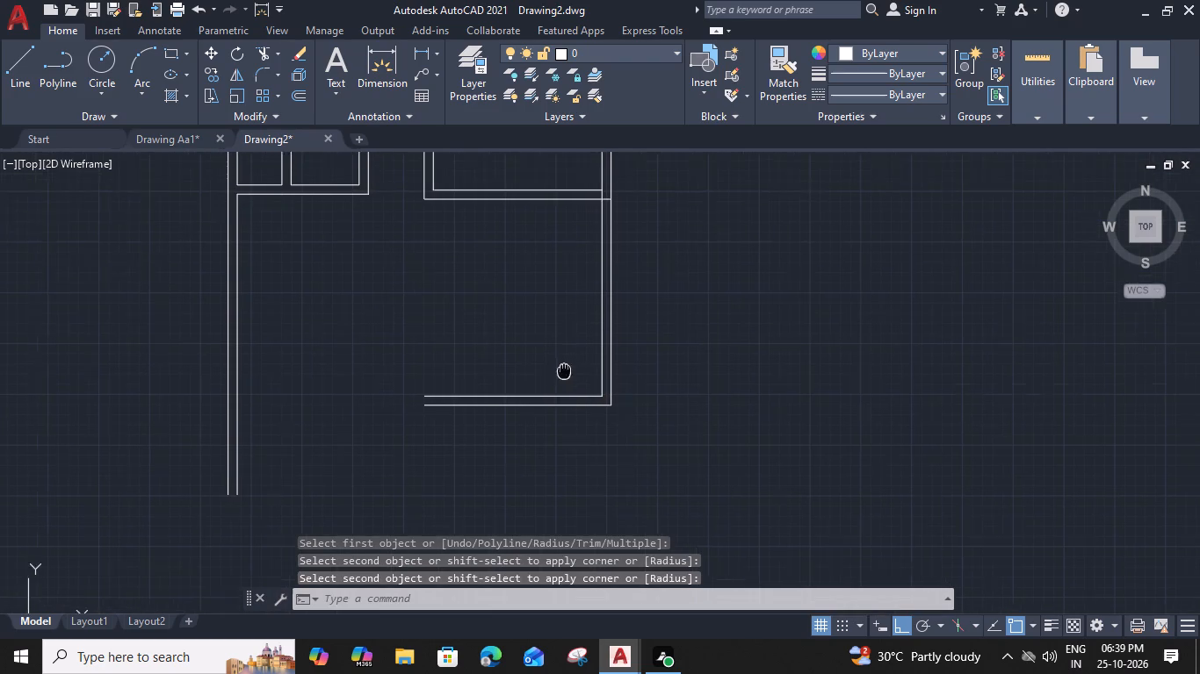
middle_drag(566, 371, 568, 374)
key(t)
key(r)
key(space)
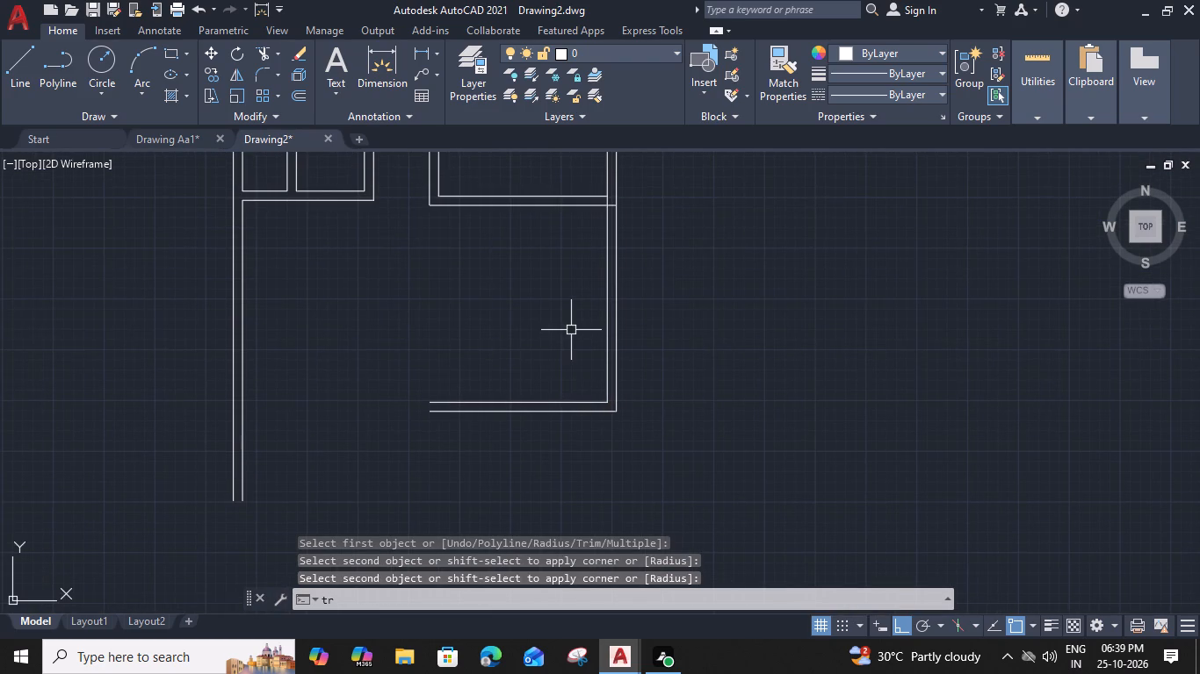
middle_drag(574, 328, 552, 428)
scroll(604, 305, up, 3)
click(554, 305)
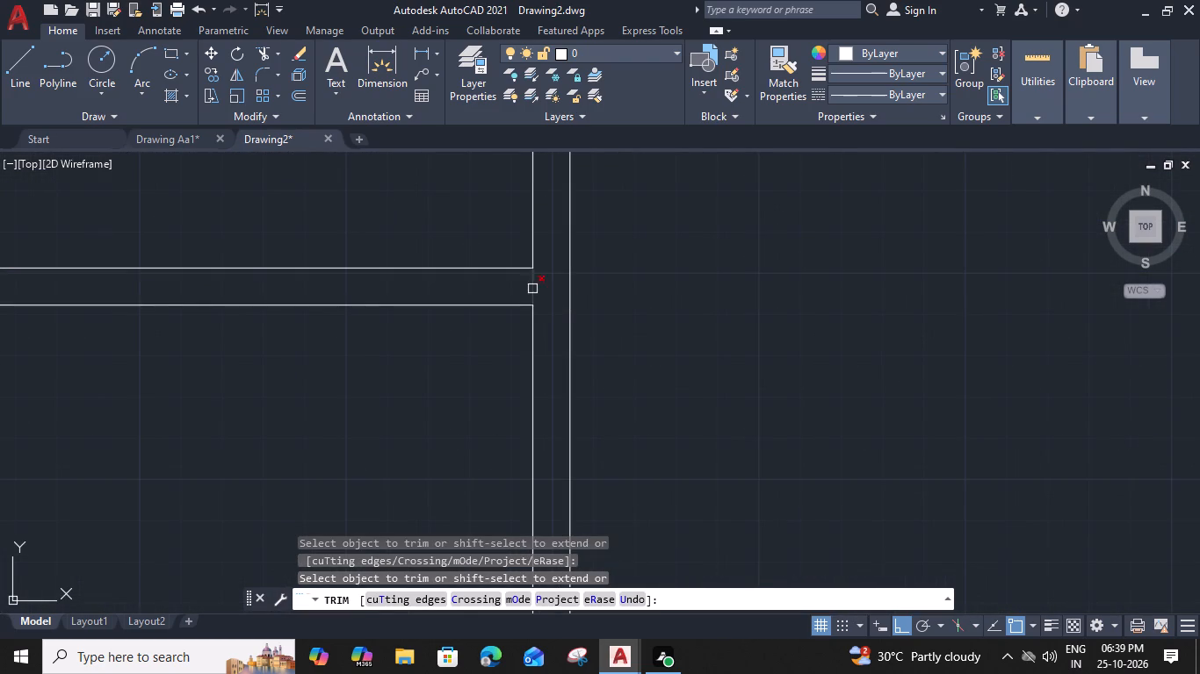
click(532, 289)
scroll(532, 289, down, 4)
key(Escape)
Offset the outer south line of the two small west rooms 16'2" to the south.
middle_drag(435, 354, 493, 361)
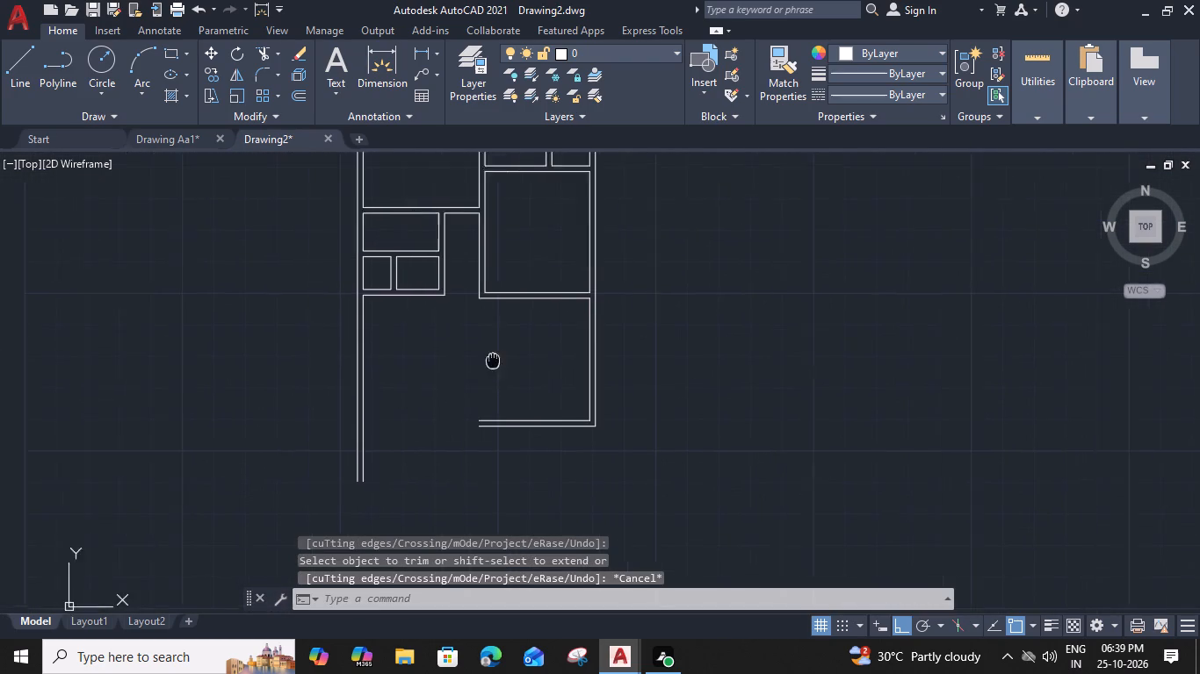
middle_drag(493, 361, 495, 361)
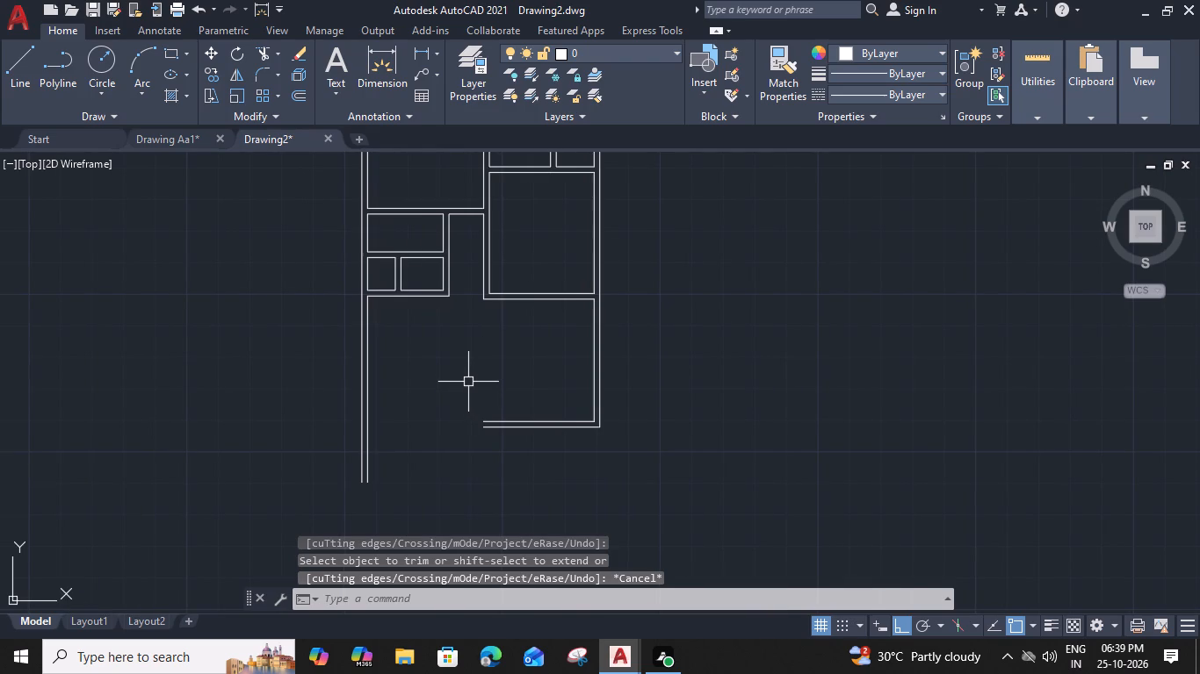
middle_drag(517, 453, 543, 441)
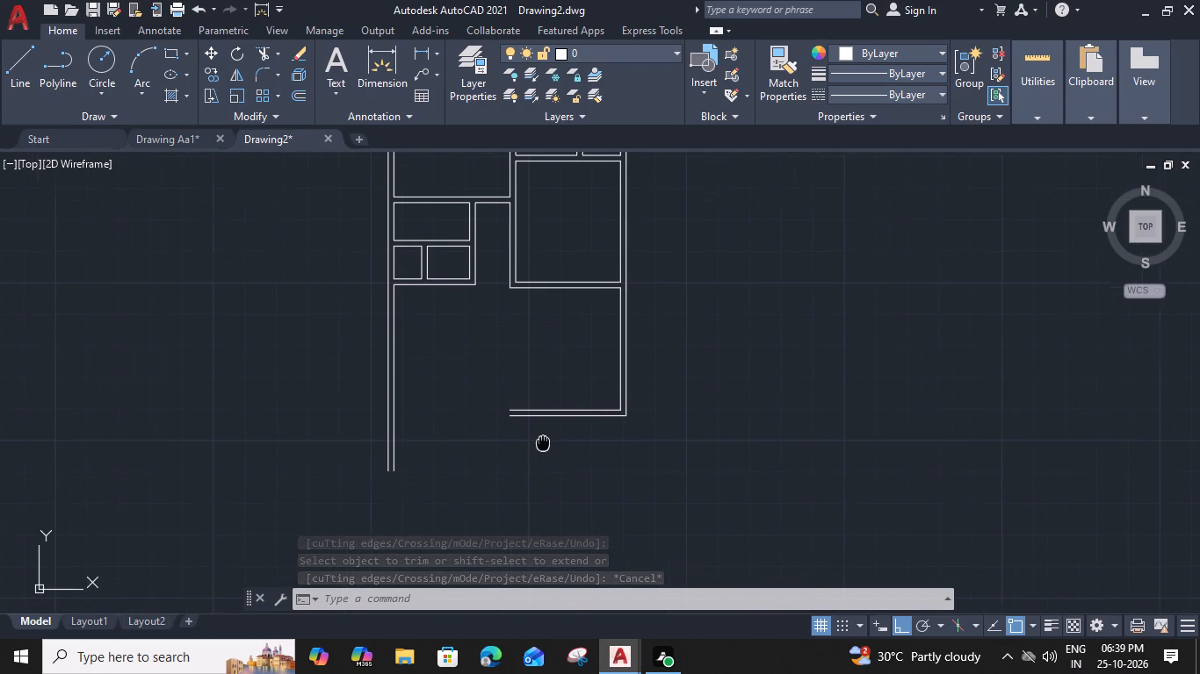
middle_drag(543, 441, 551, 421)
scroll(462, 277, up, 1)
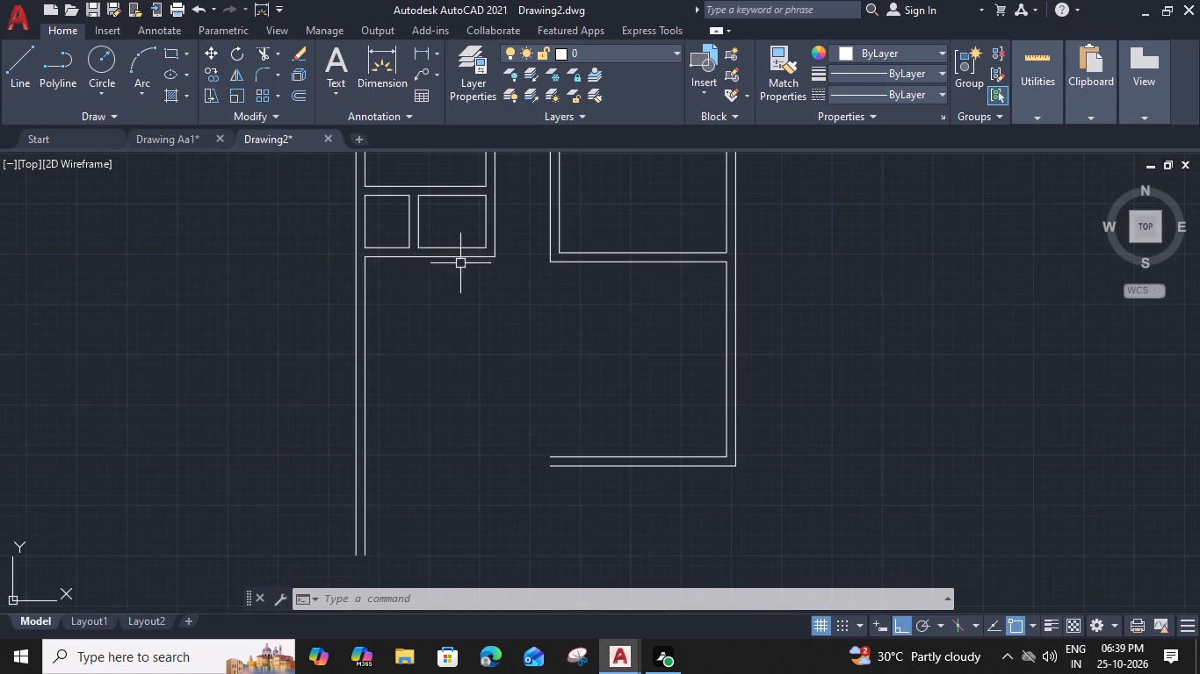
click(463, 255)
text(o)
key(space)
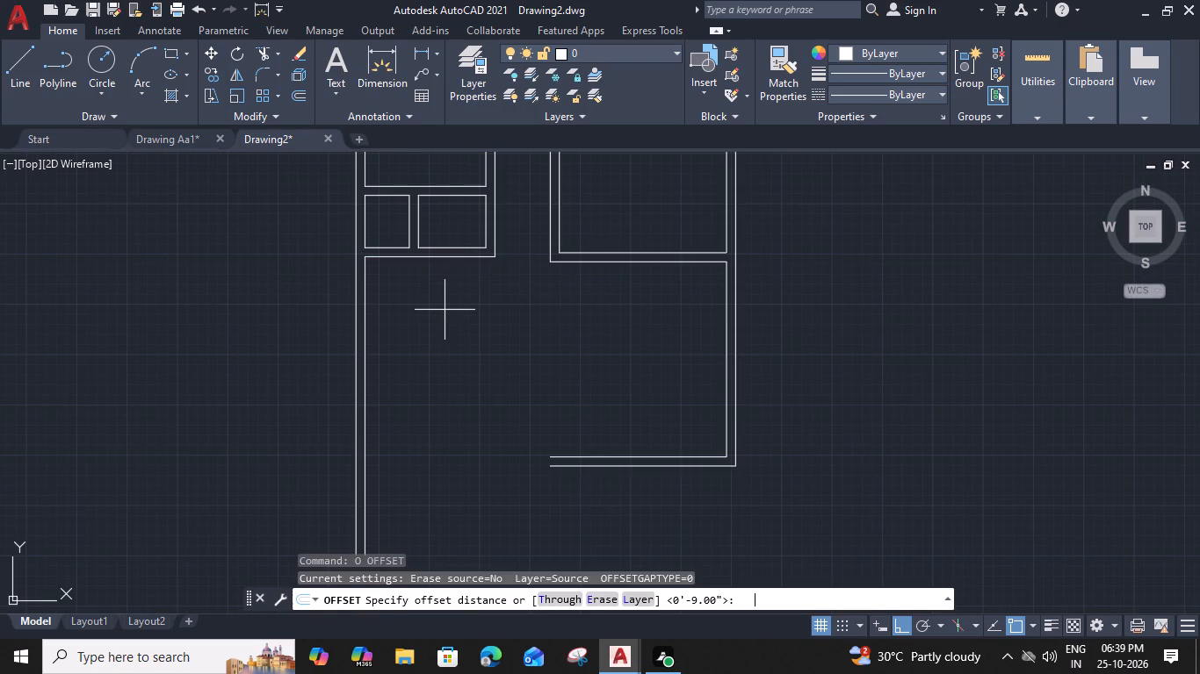
key(1)
text(6'2)
key(shift+quotedbl)
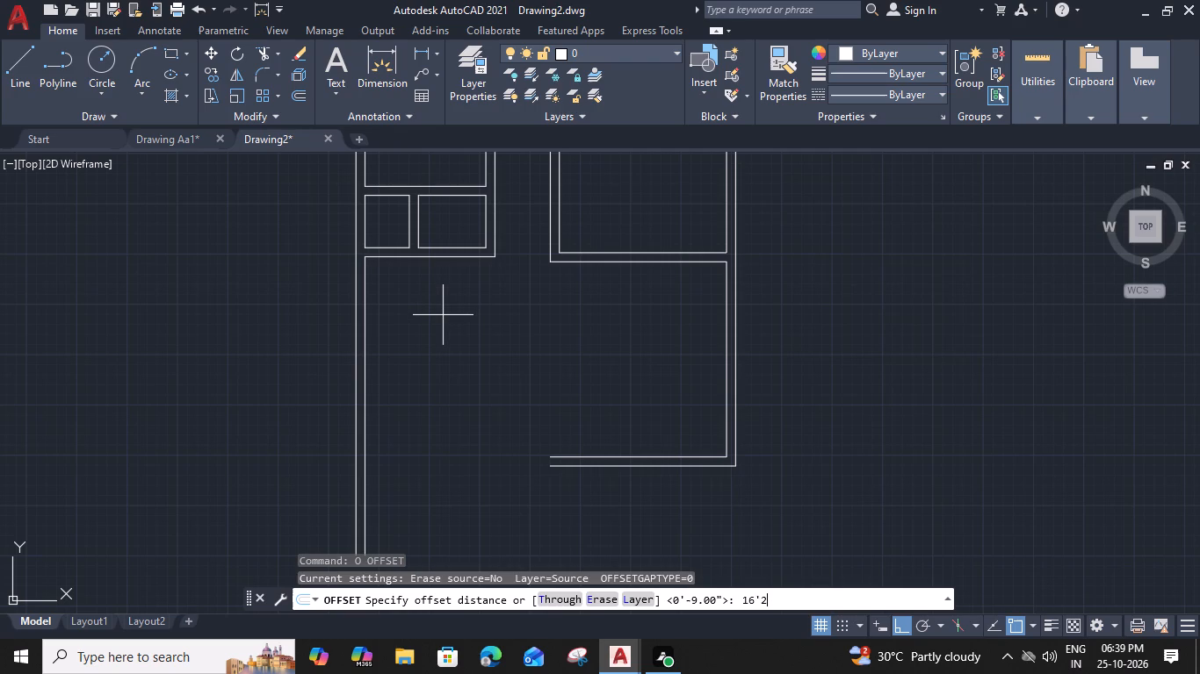
key(Return)
drag(458, 410, 458, 425)
middle_drag(457, 470, 476, 402)
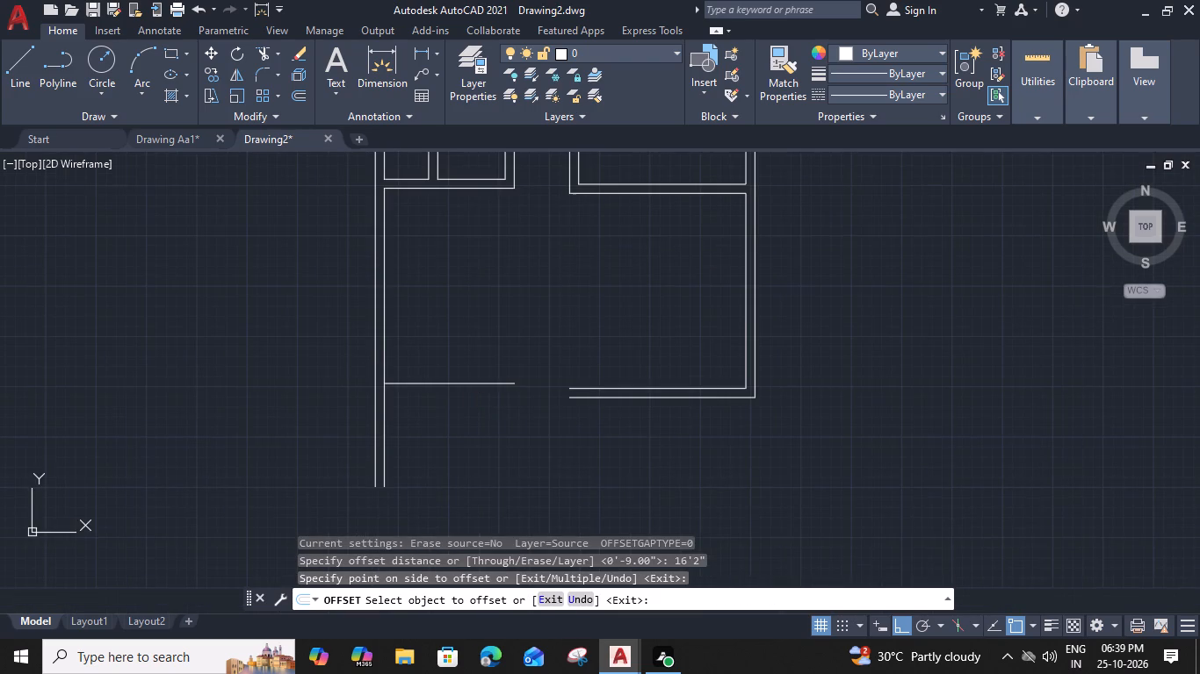
key(Escape)
Offset the new west-side 16'2" line 6" to the south for the partition thickness.
click(475, 381)
text(o 6")
key(Return)
click(461, 440)
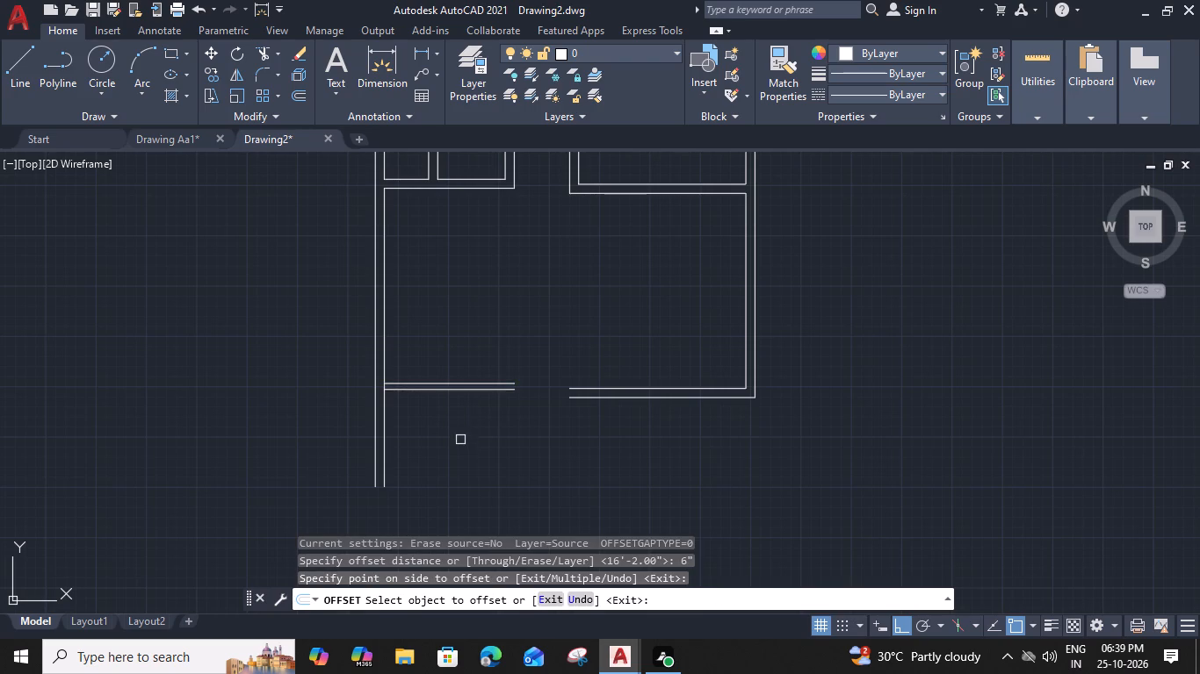
key(Escape)
Offset the lower line of the 6" west partition 12'4" to the south.
scroll(466, 399, up, 2)
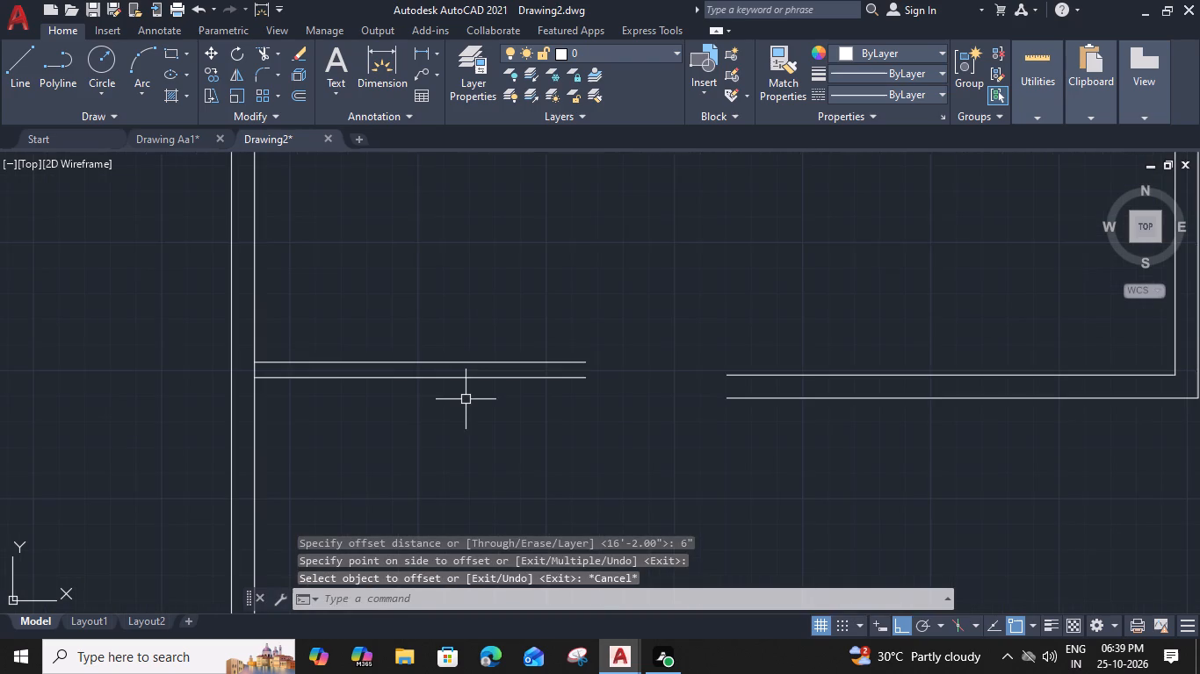
click(475, 382)
middle_drag(469, 444, 488, 374)
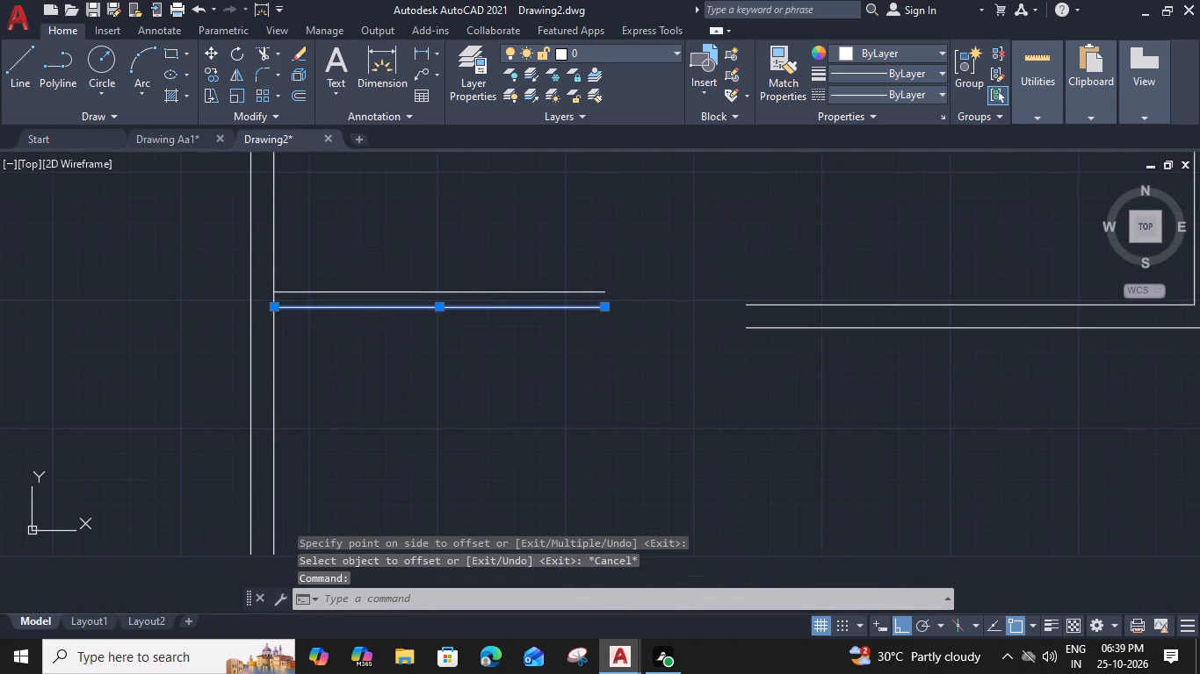
text(o)
key(space)
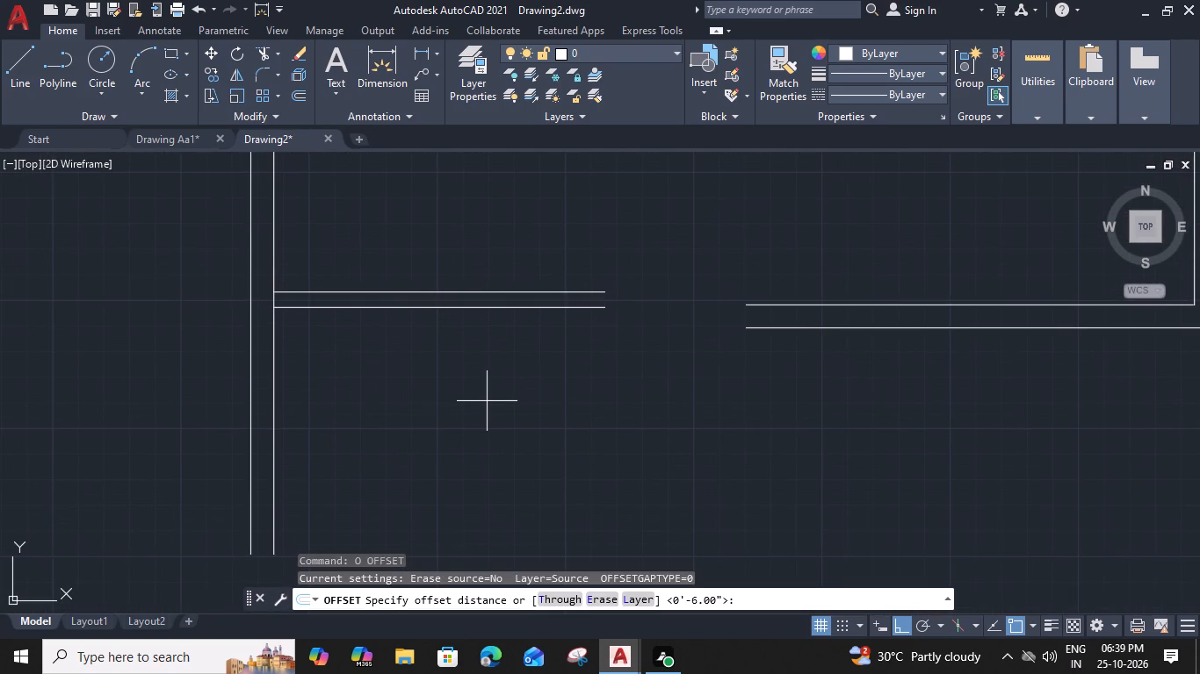
middle_drag(487, 428, 492, 376)
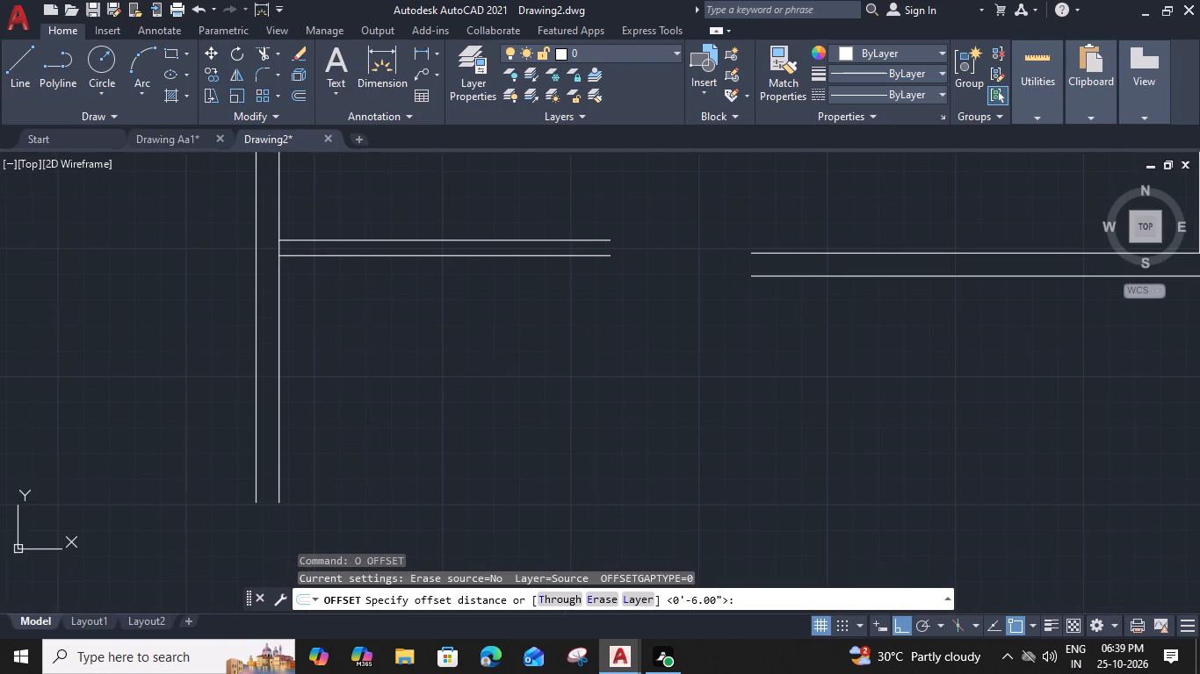
text(12')
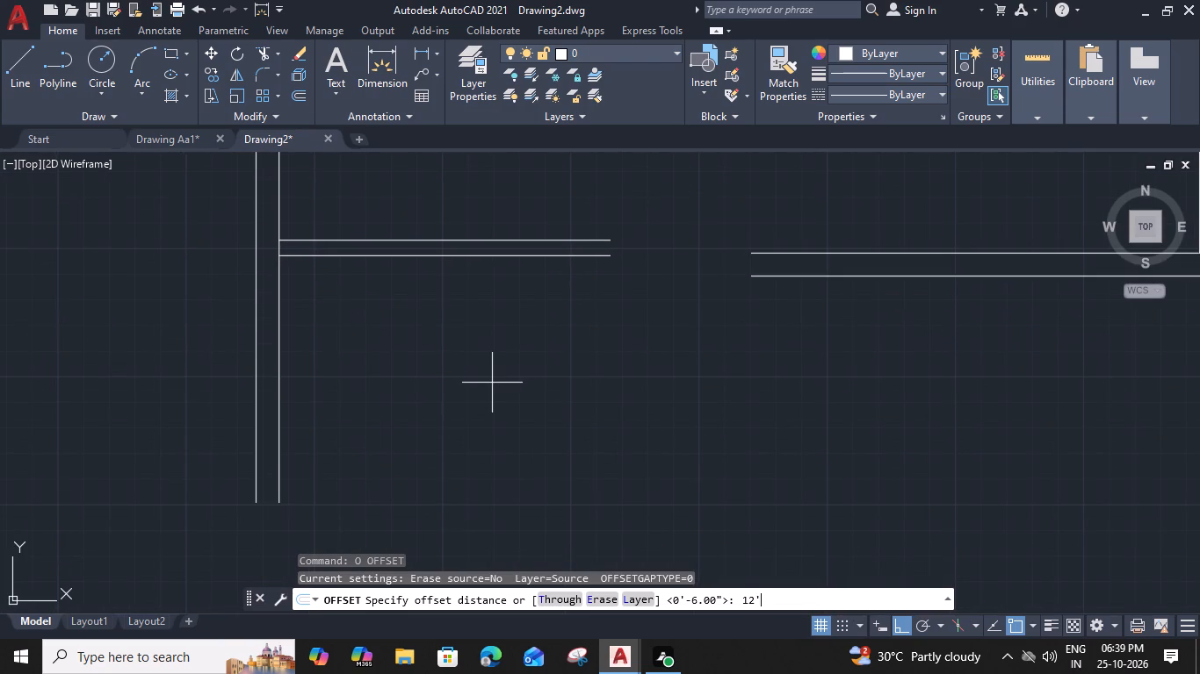
text(4")
key(Return)
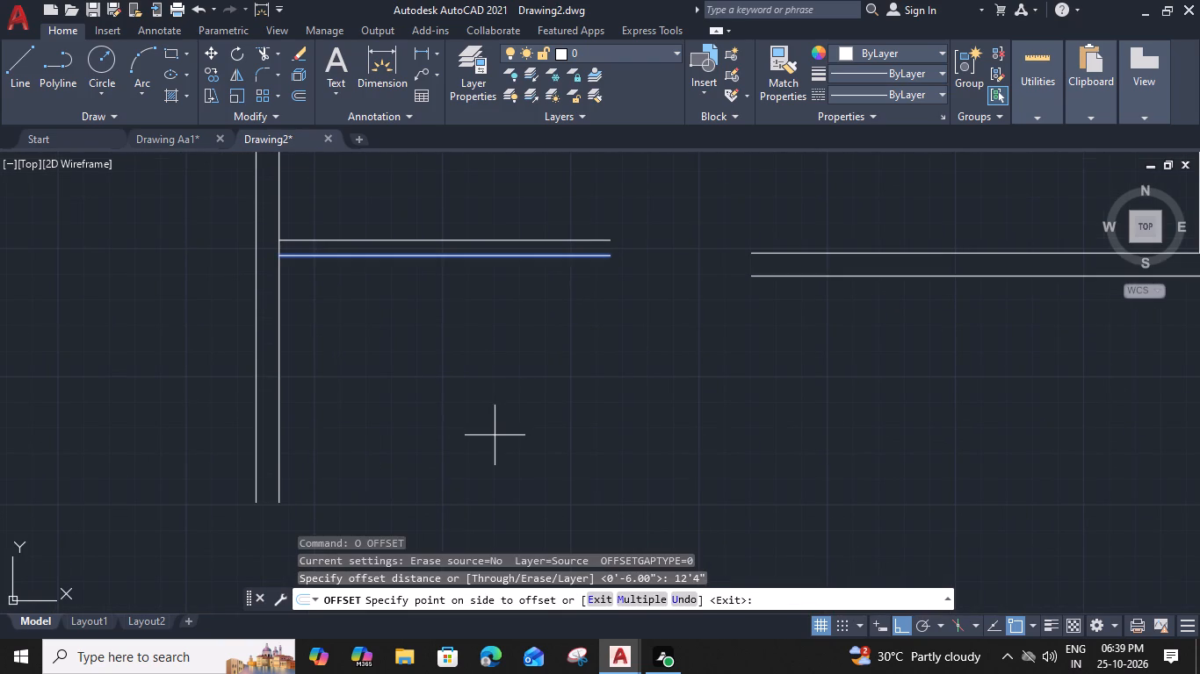
scroll(495, 435, down, 2)
middle_drag(495, 430, 500, 364)
click(495, 427)
key(Escape)
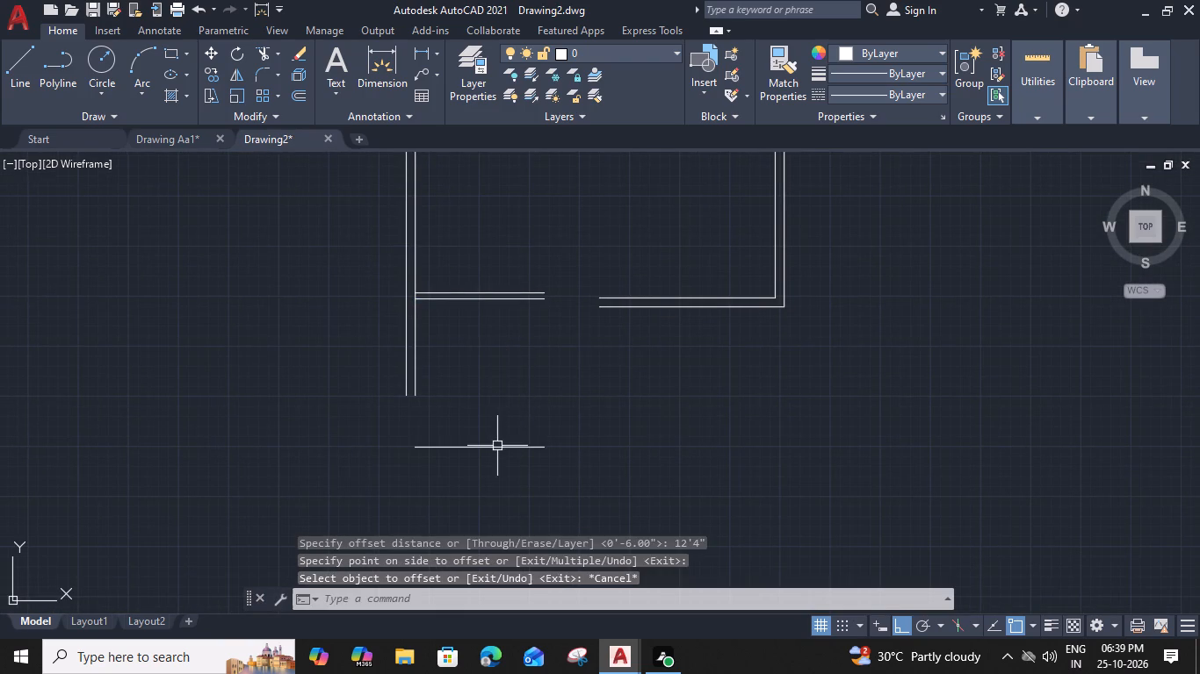
Offset the new 12'4" line 9" to the south for the wall thickness.
click(497, 446)
text(o)
key(space)
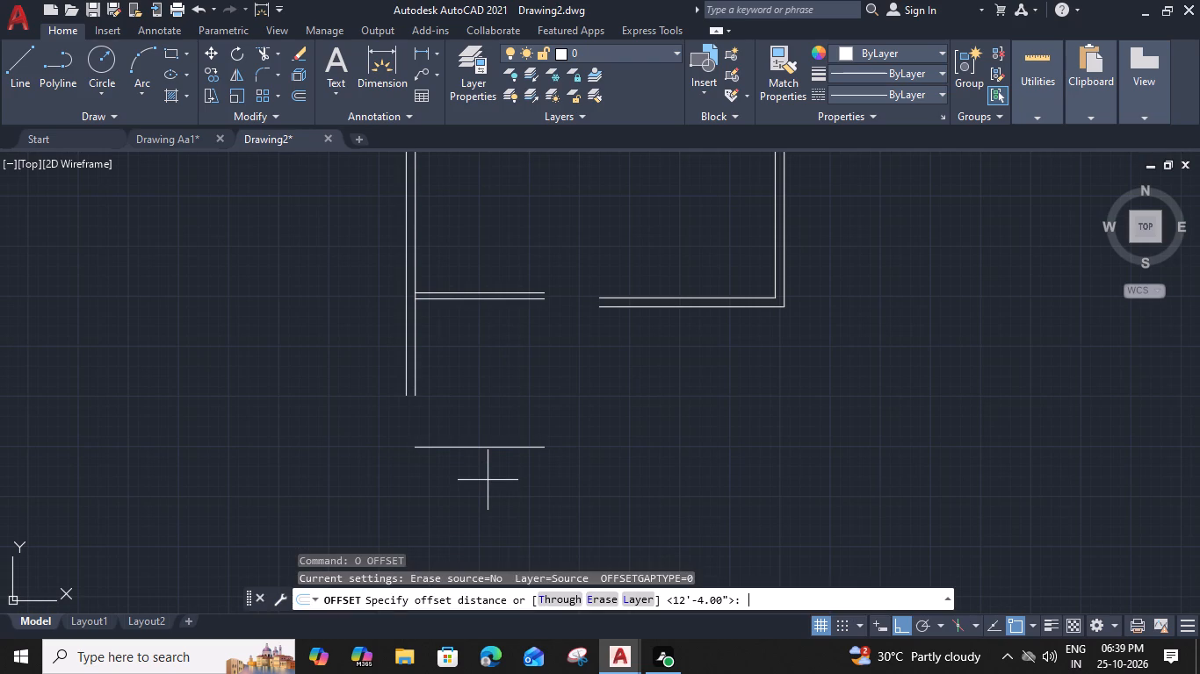
key(9)
key(shift+quotedbl)
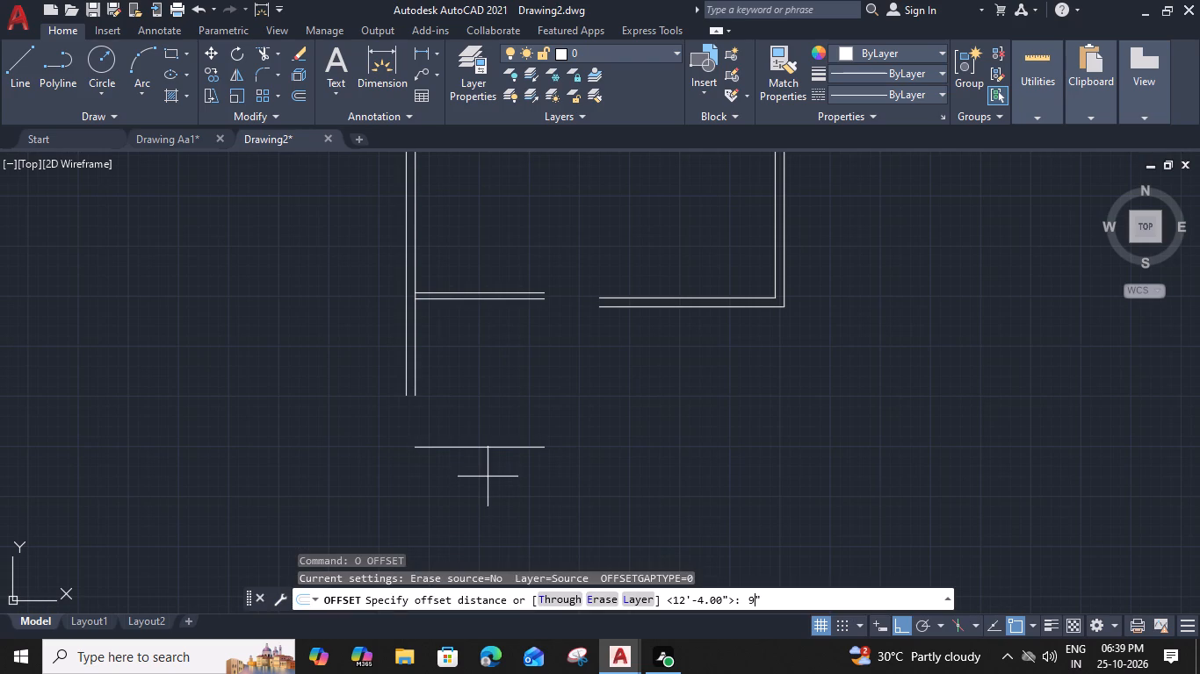
key(Return)
click(486, 489)
key(Escape)
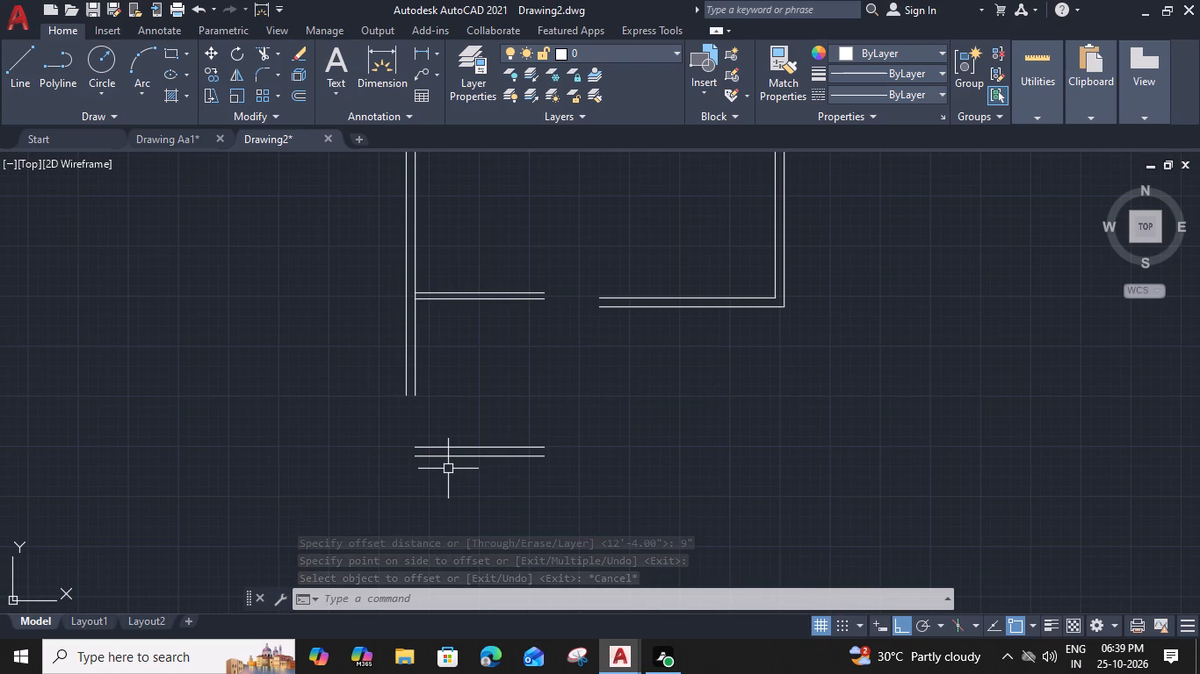
Fillet the outer and inner west wall lines with the matching lines of the new 9" south wall to close the southwest corner.
text(f)
key(space)
click(435, 460)
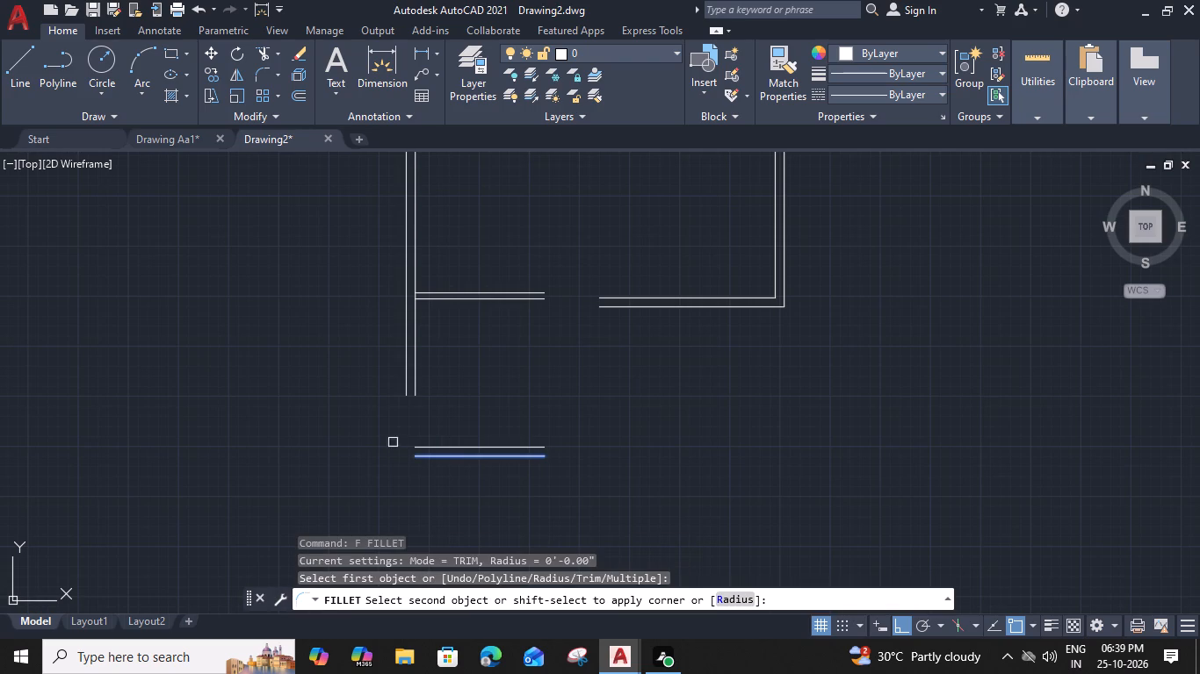
click(407, 377)
key(space)
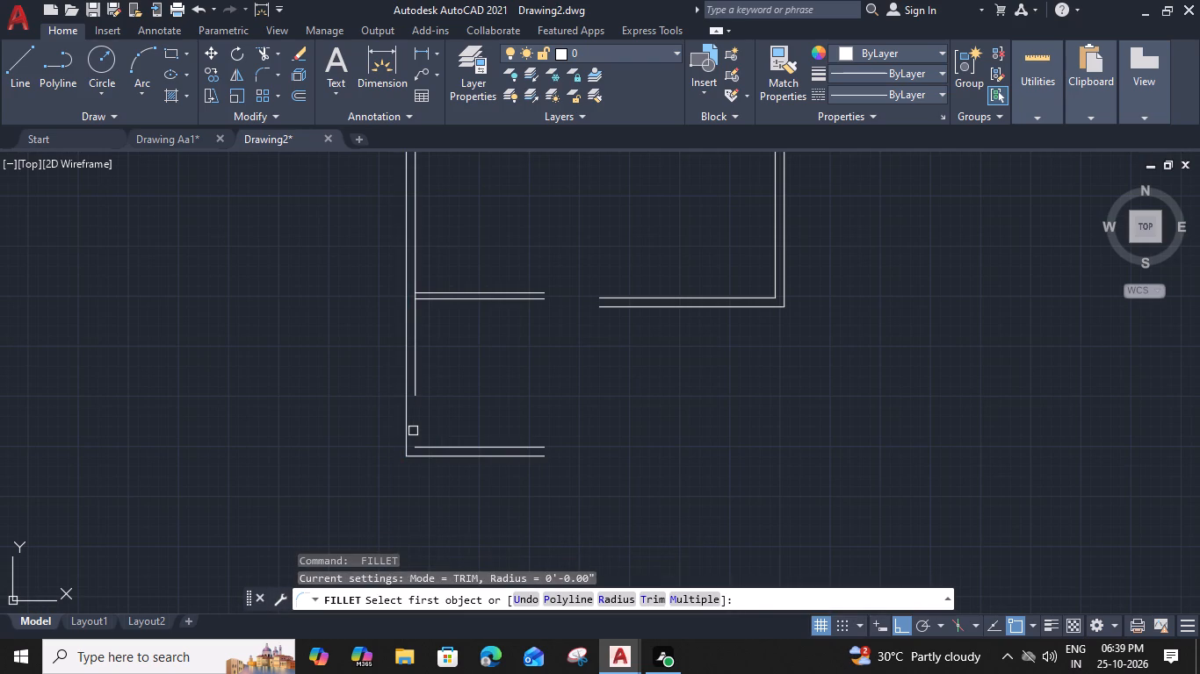
click(437, 446)
click(415, 378)
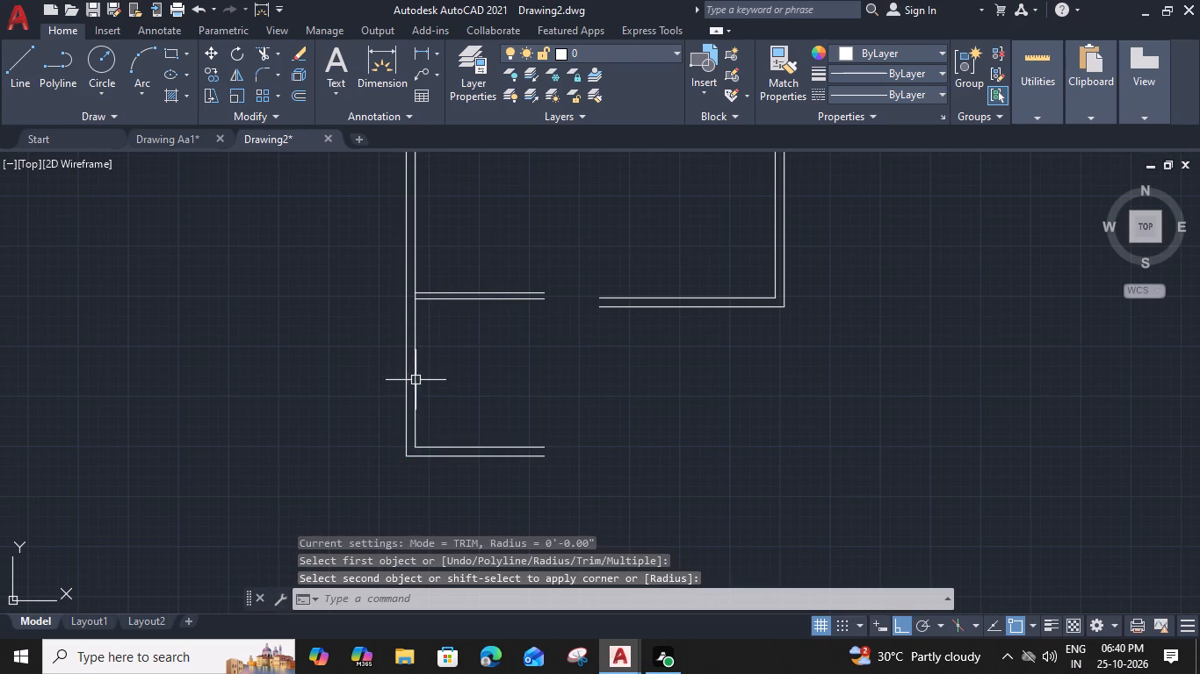
key(Escape)
Offset the outer line of the southwest room's 9" south wall 5'4" to the south.
middle_drag(457, 413, 459, 378)
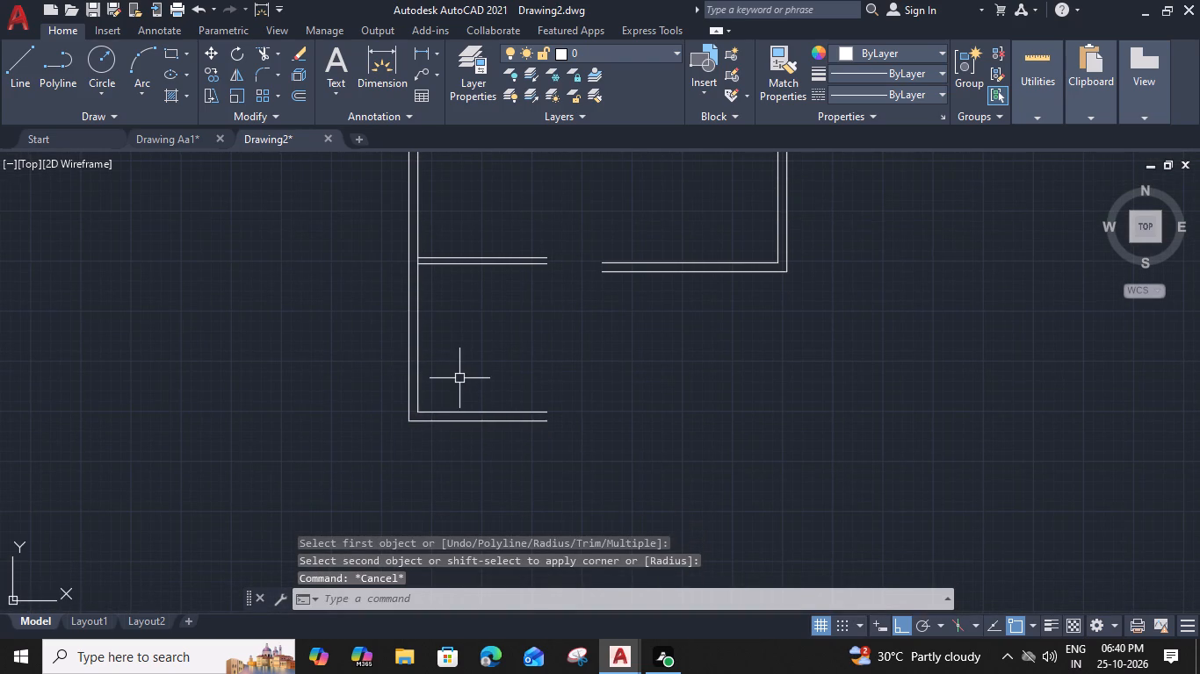
click(459, 423)
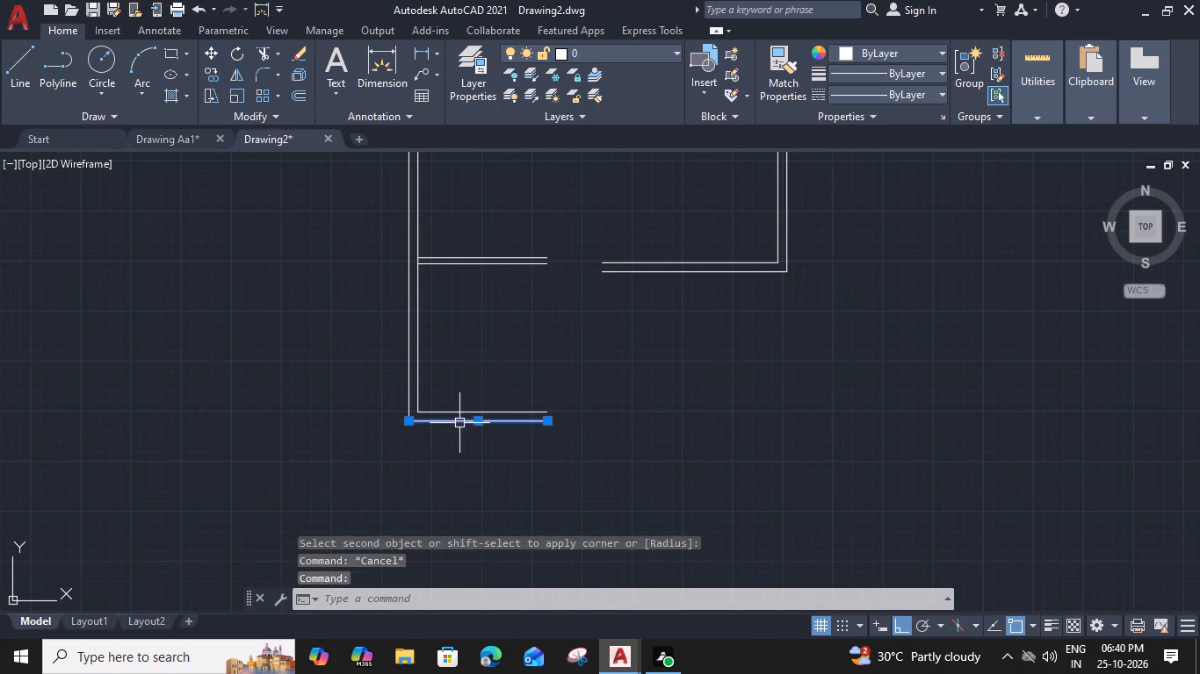
key(o)
key(space)
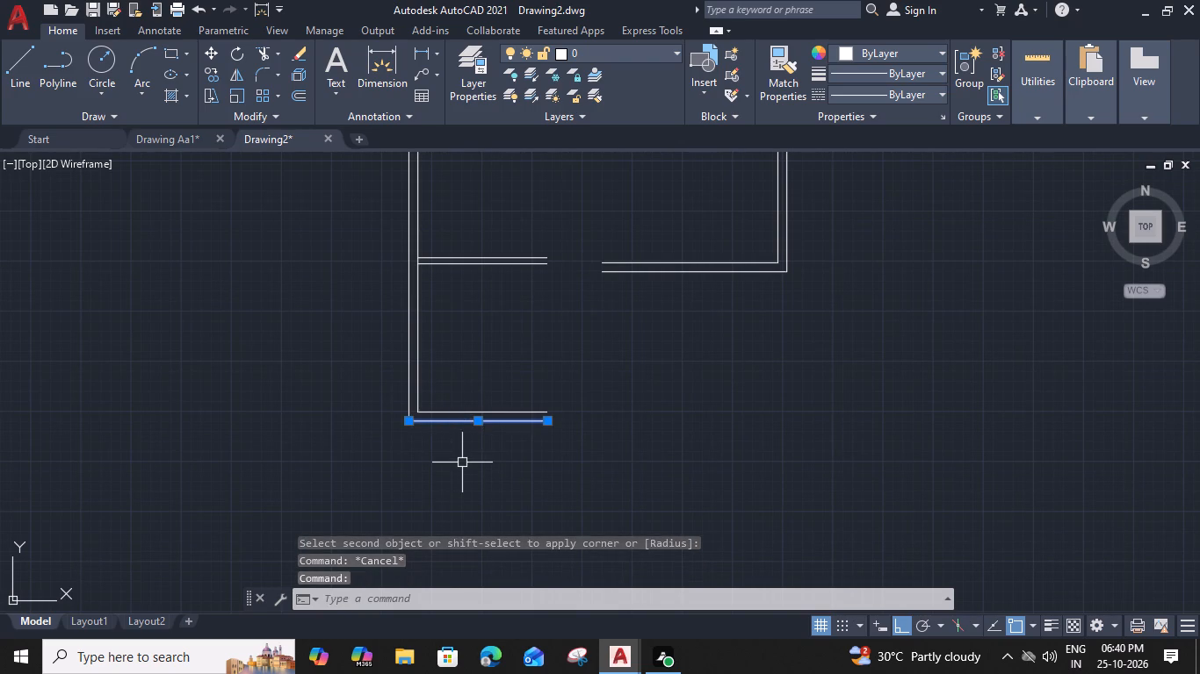
key(5)
text('4")
key(Return)
click(462, 465)
key(Escape)
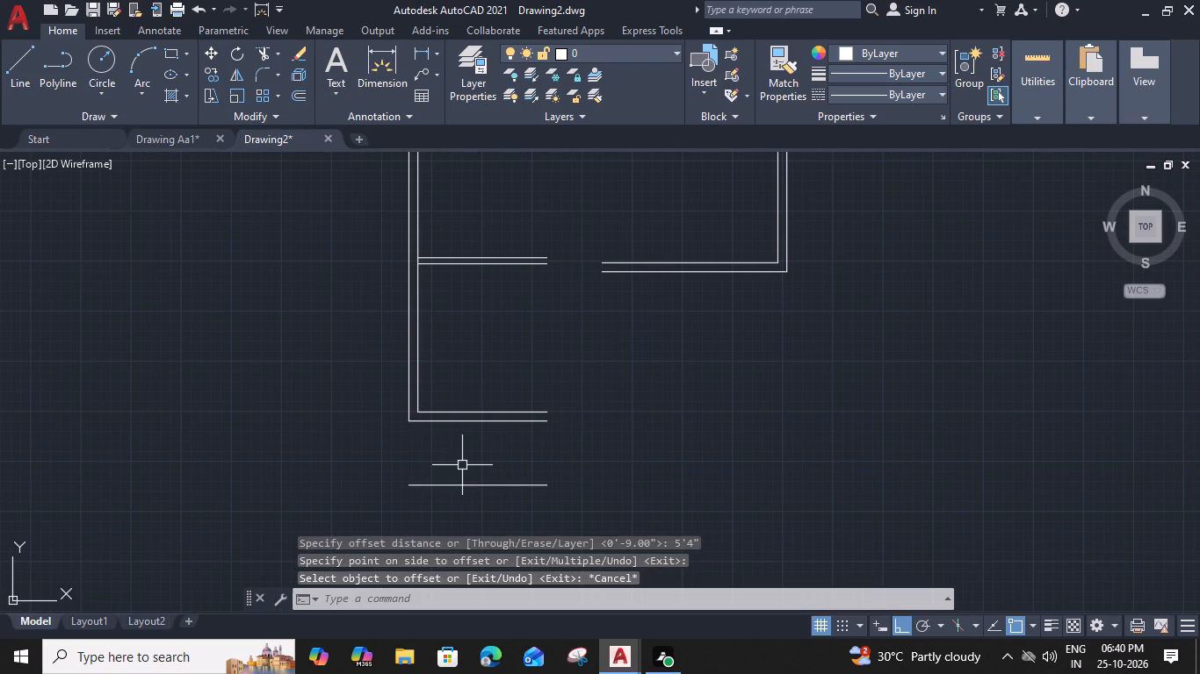
Offset the southernmost wall line 6" to the south for the wall thickness.
middle_drag(473, 455, 475, 404)
click(474, 435)
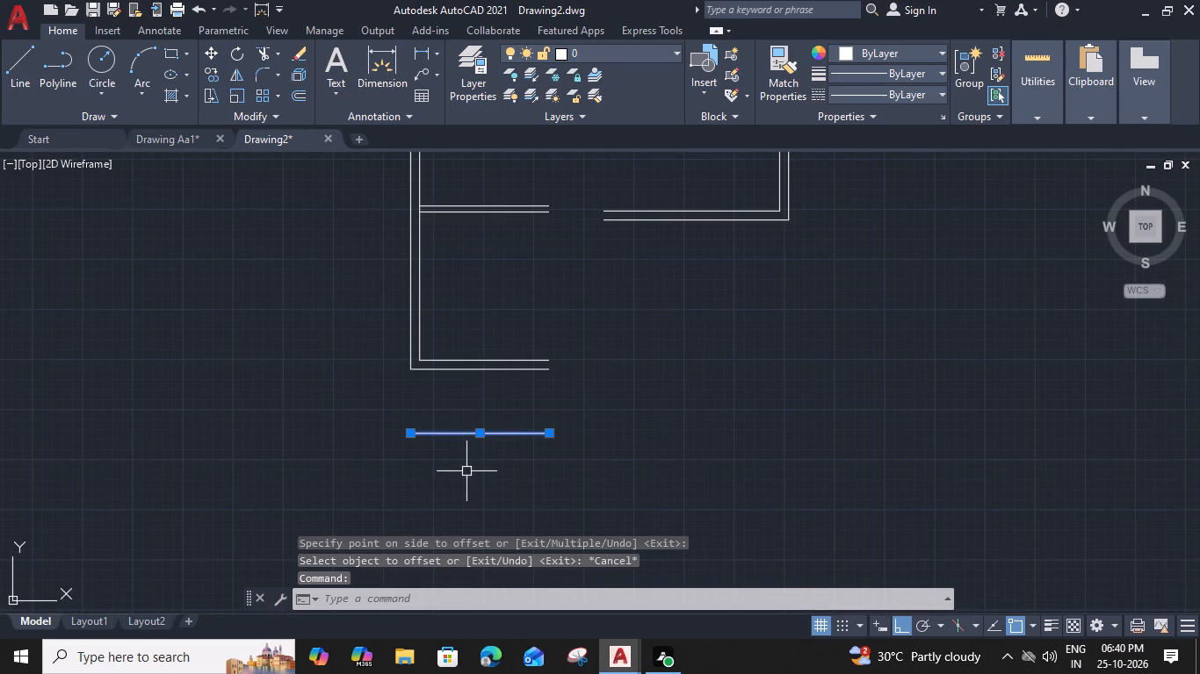
text(o 6")
key(Return)
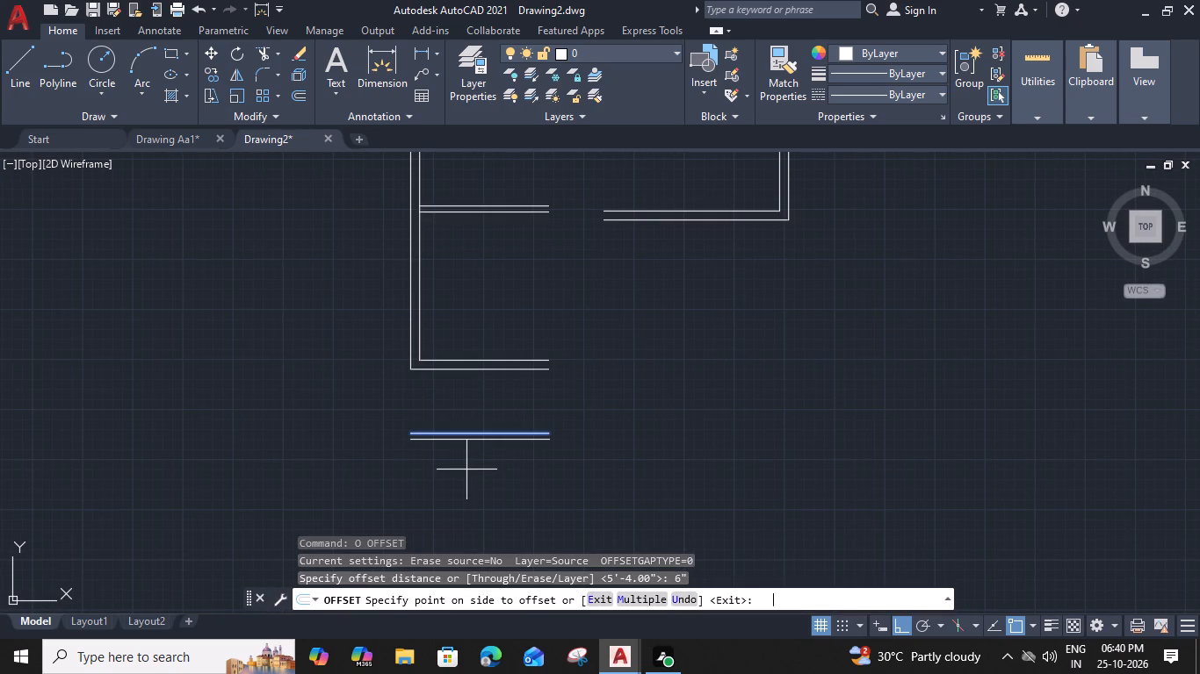
click(466, 494)
key(Escape)
Extend the outer and inner west wall lines south to the lower line of the new 6" wall.
key(e)
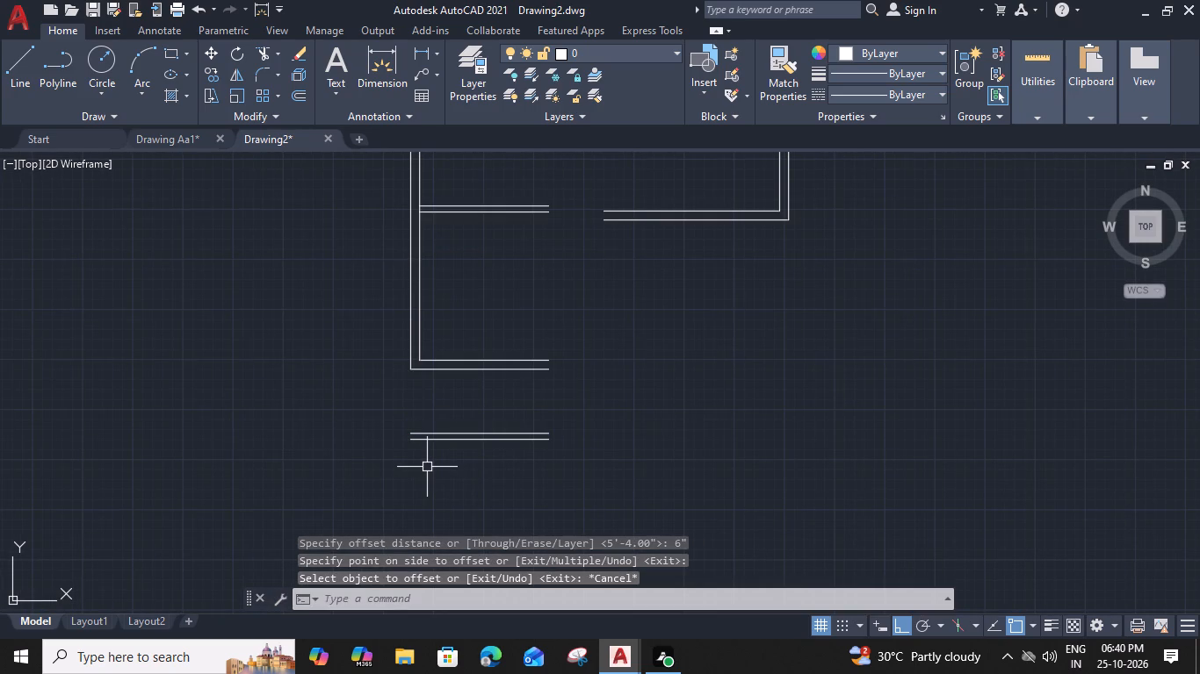
text(x)
key(space)
click(409, 348)
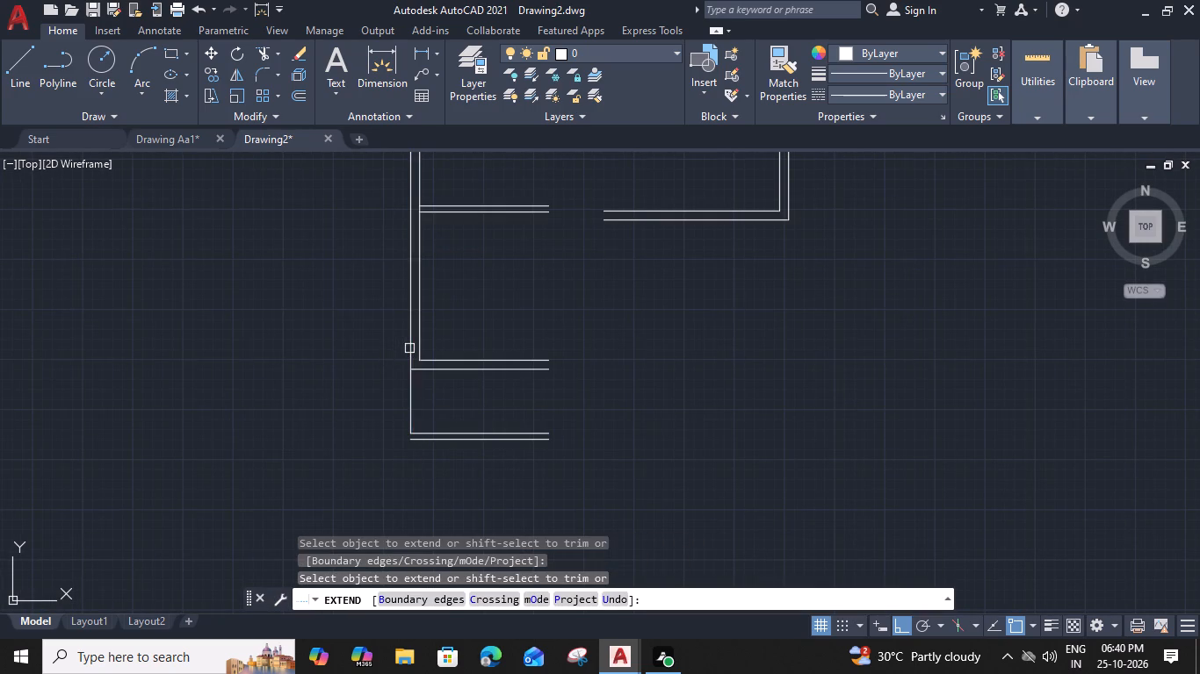
click(411, 398)
click(416, 345)
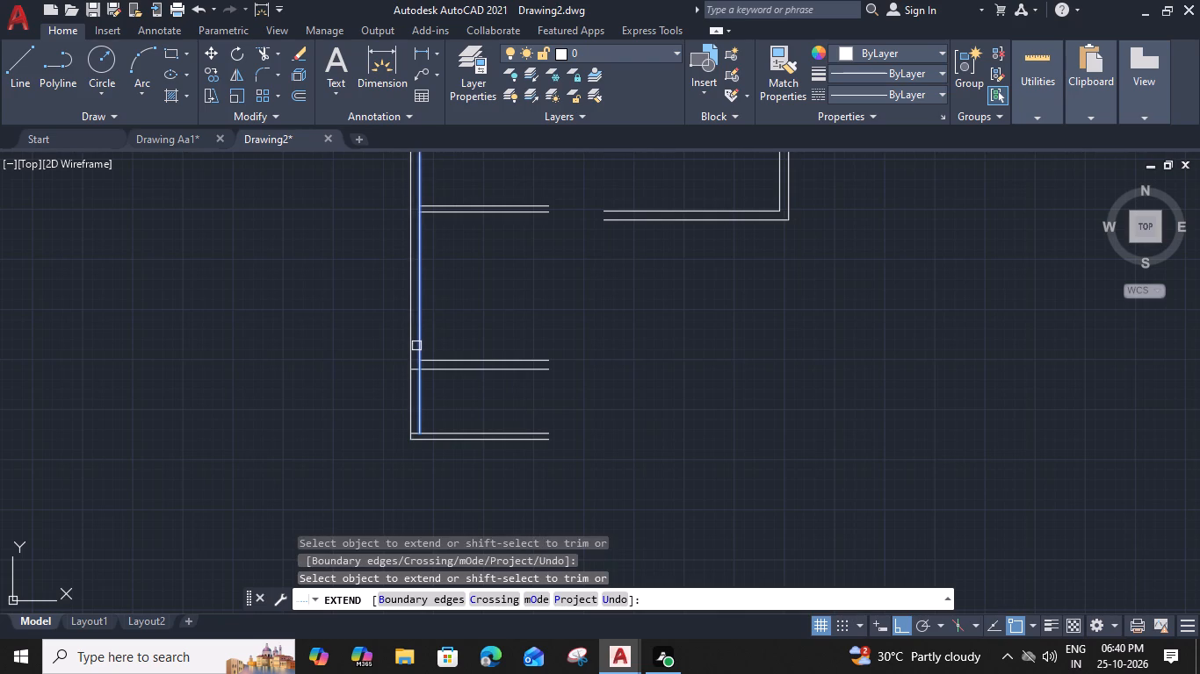
click(418, 352)
Trim the inner west wall line across the 9" wall and the overlapping lines at the new 6" wall's southwest corner.
scroll(413, 403, up, 2)
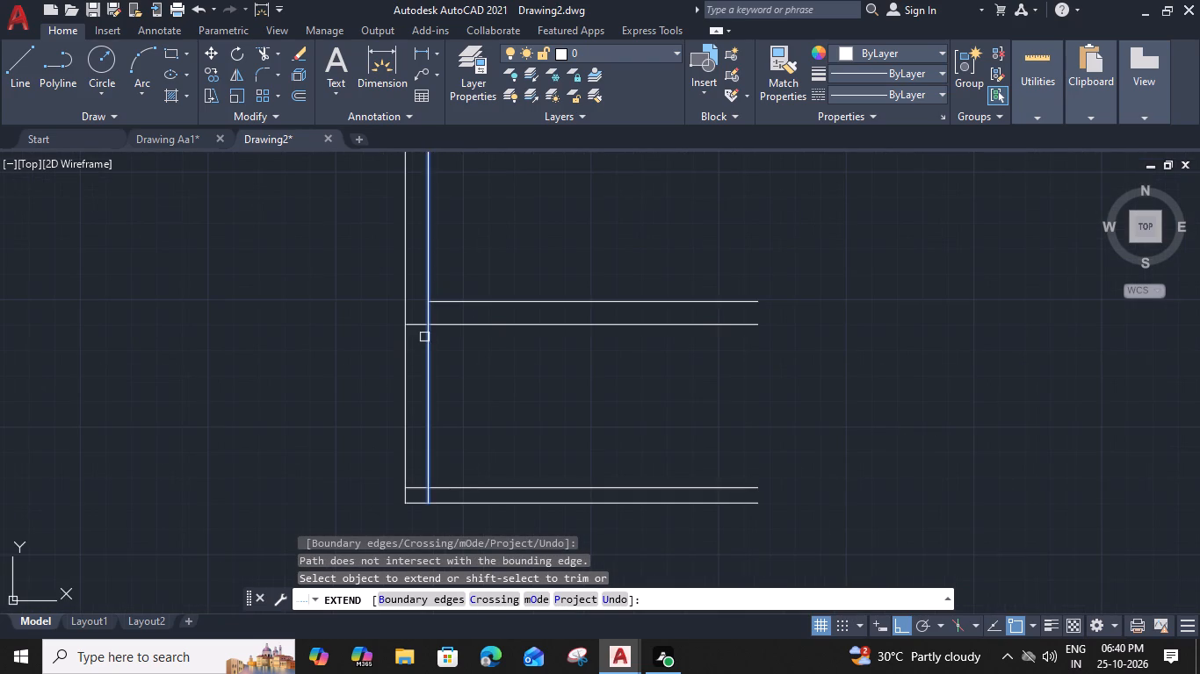
shift+click(429, 312)
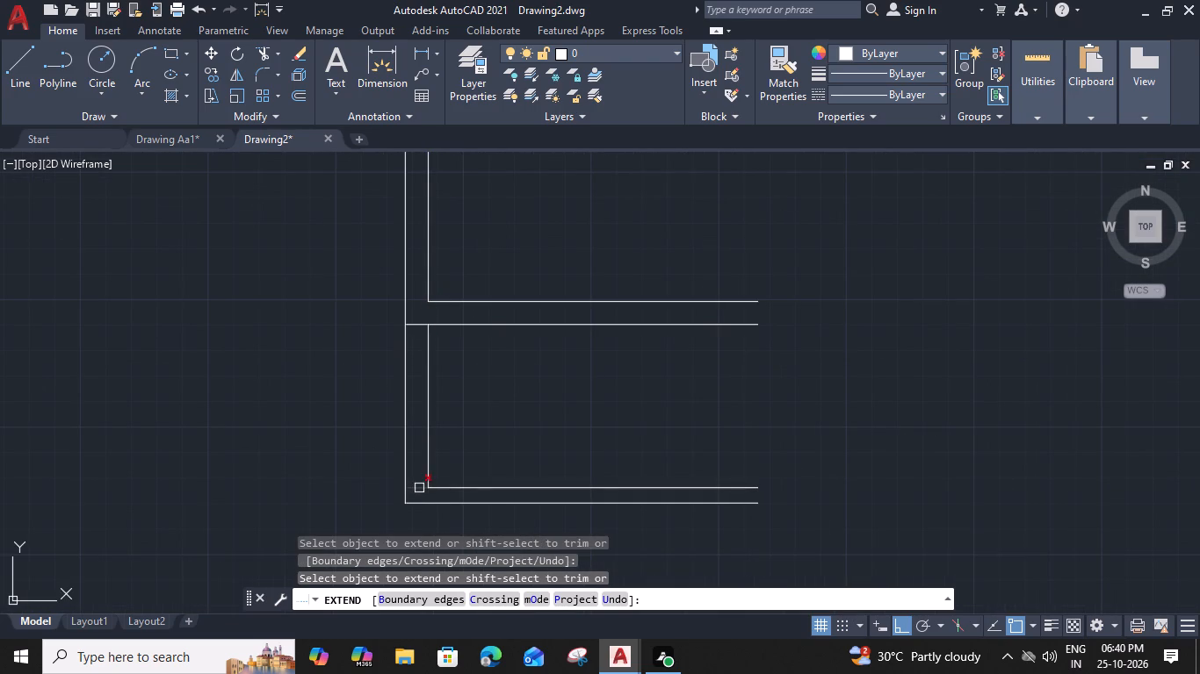
shift+click(419, 488)
key(Escape)
Trim the inner west wall line between the two lines of the 6" west partition to open the junction.
scroll(476, 401, down, 2)
middle_drag(528, 405, 509, 417)
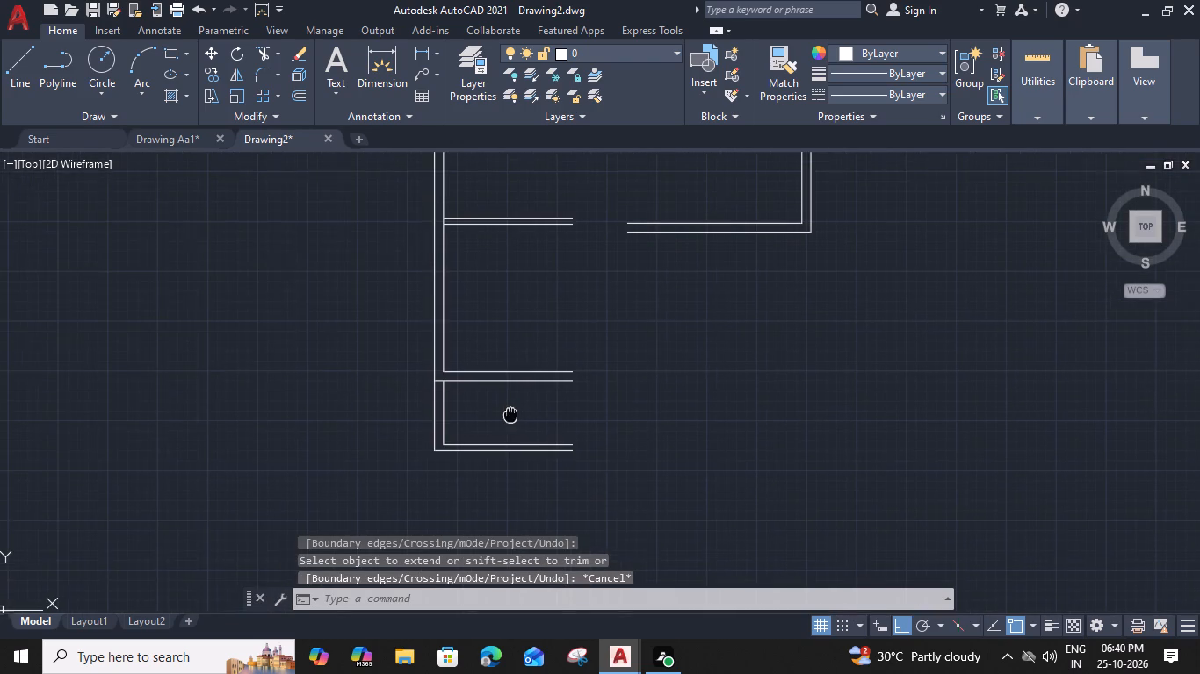
middle_drag(509, 417, 506, 419)
middle_drag(459, 302, 473, 353)
text(tr)
key(space)
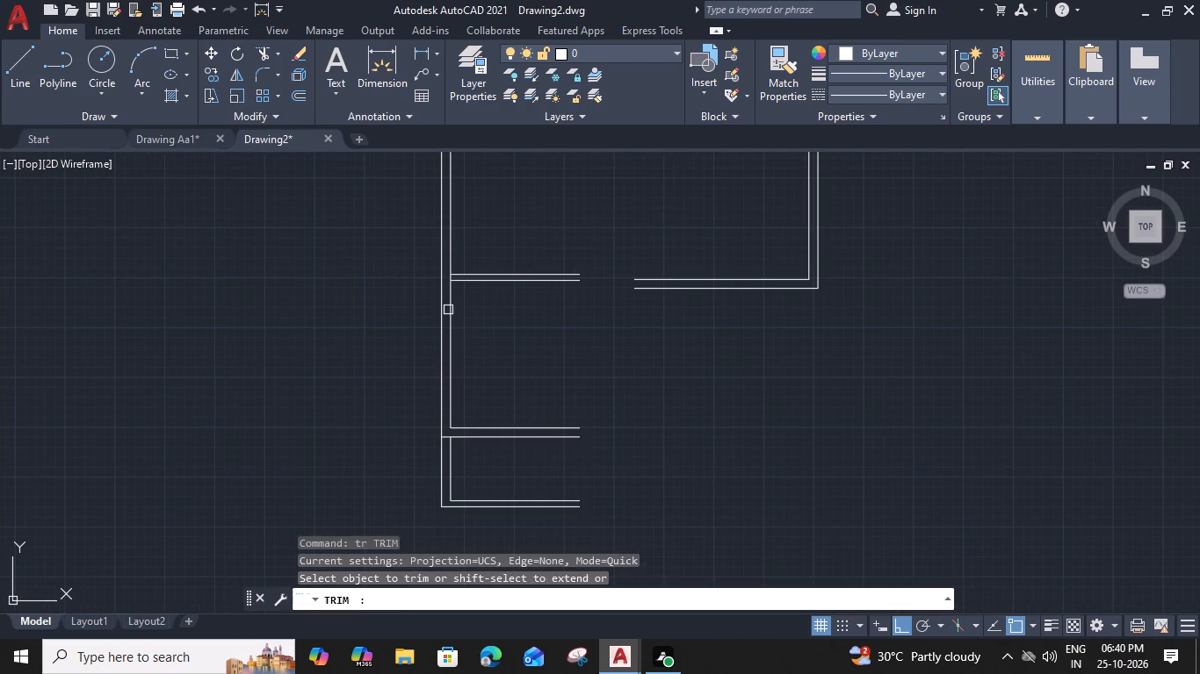
scroll(429, 257, up, 3)
click(465, 290)
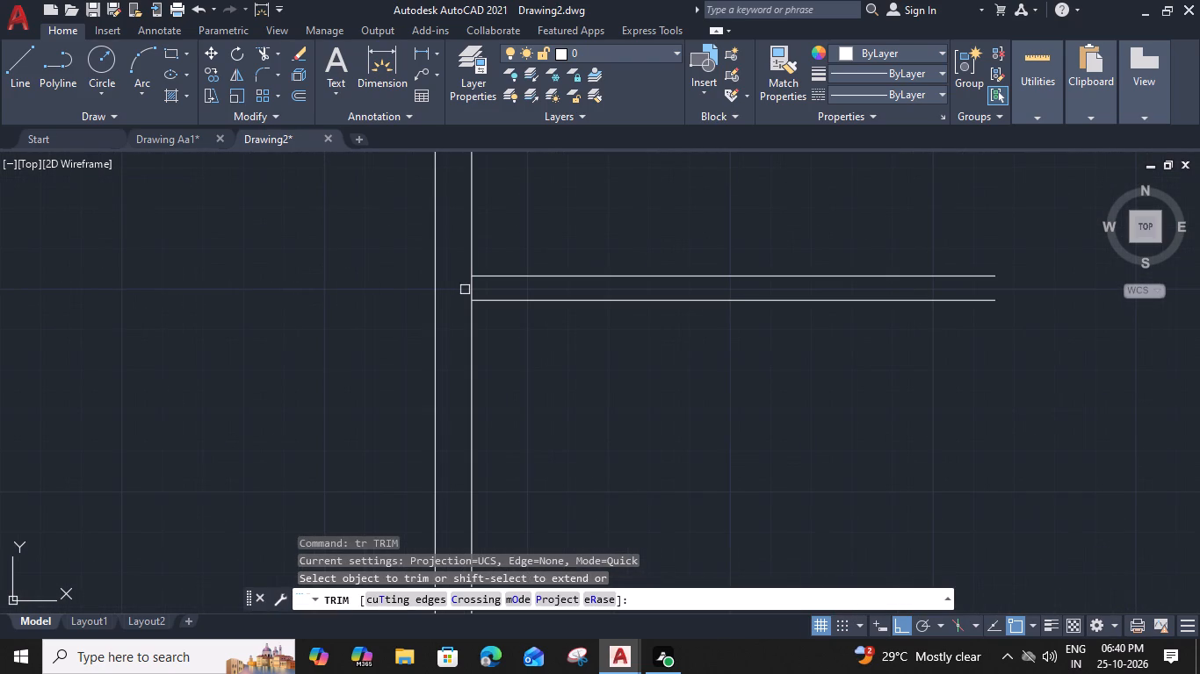
click(480, 292)
key(Escape)
Offset the inner west wall line of the room below the 6" partition 10' to the east.
scroll(482, 287, down, 2)
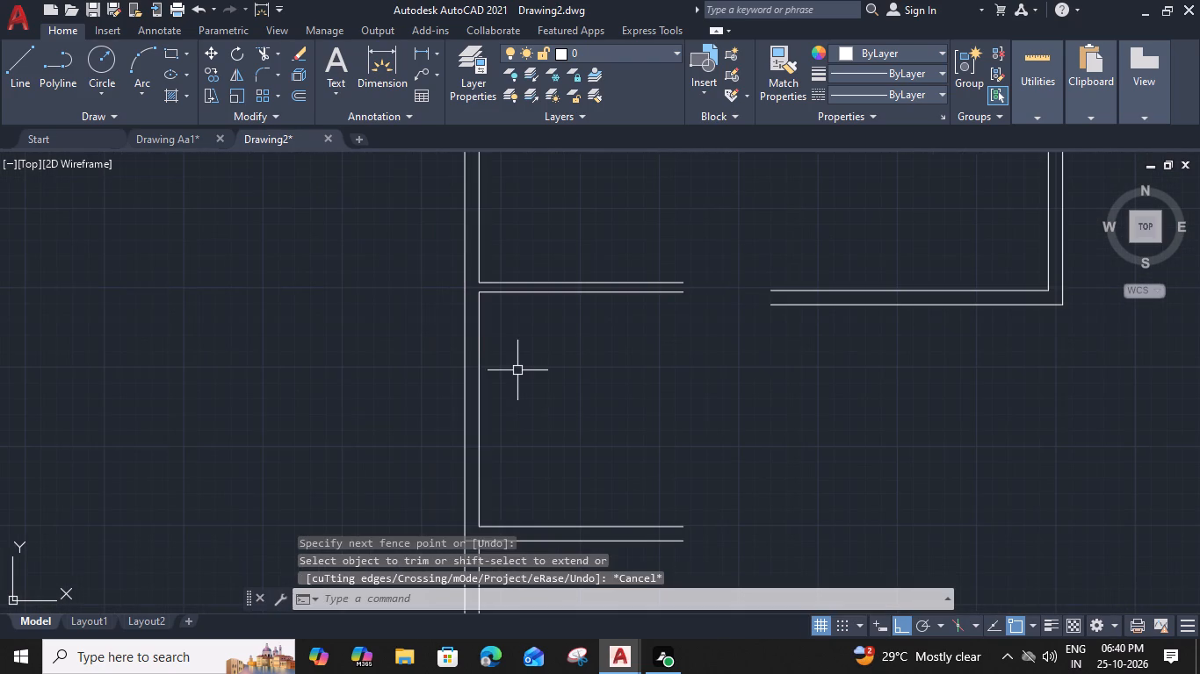
click(480, 370)
text(o)
key(space)
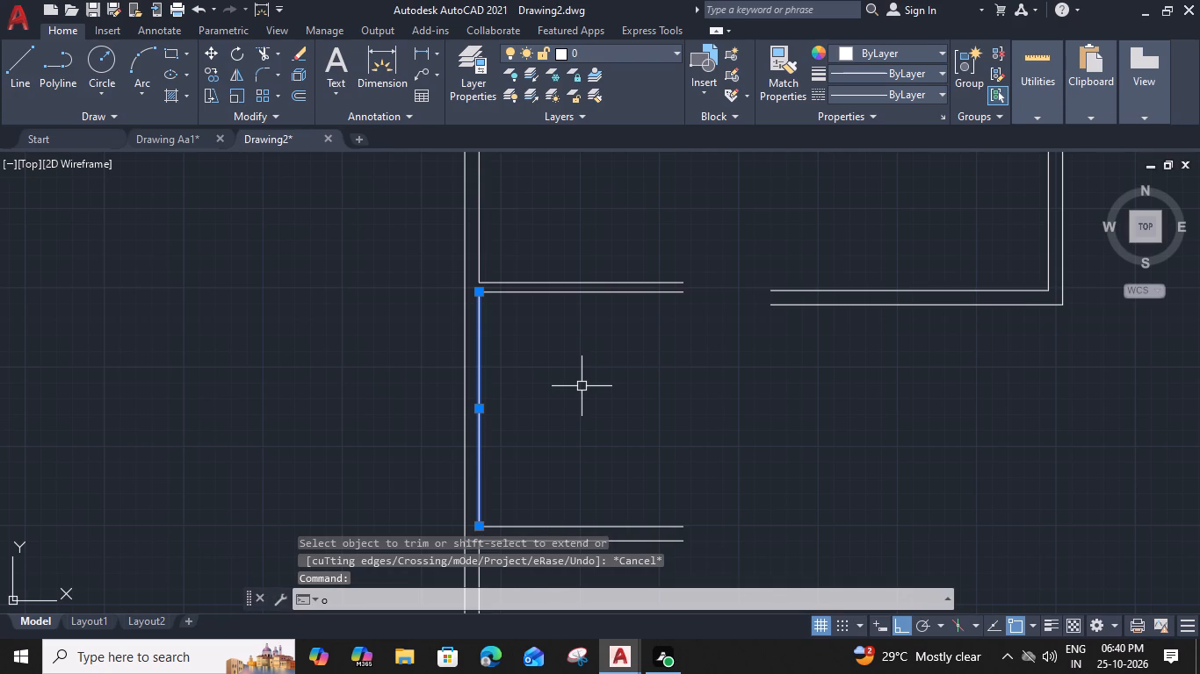
key(1)
key(0)
text(')
key(space)
click(654, 393)
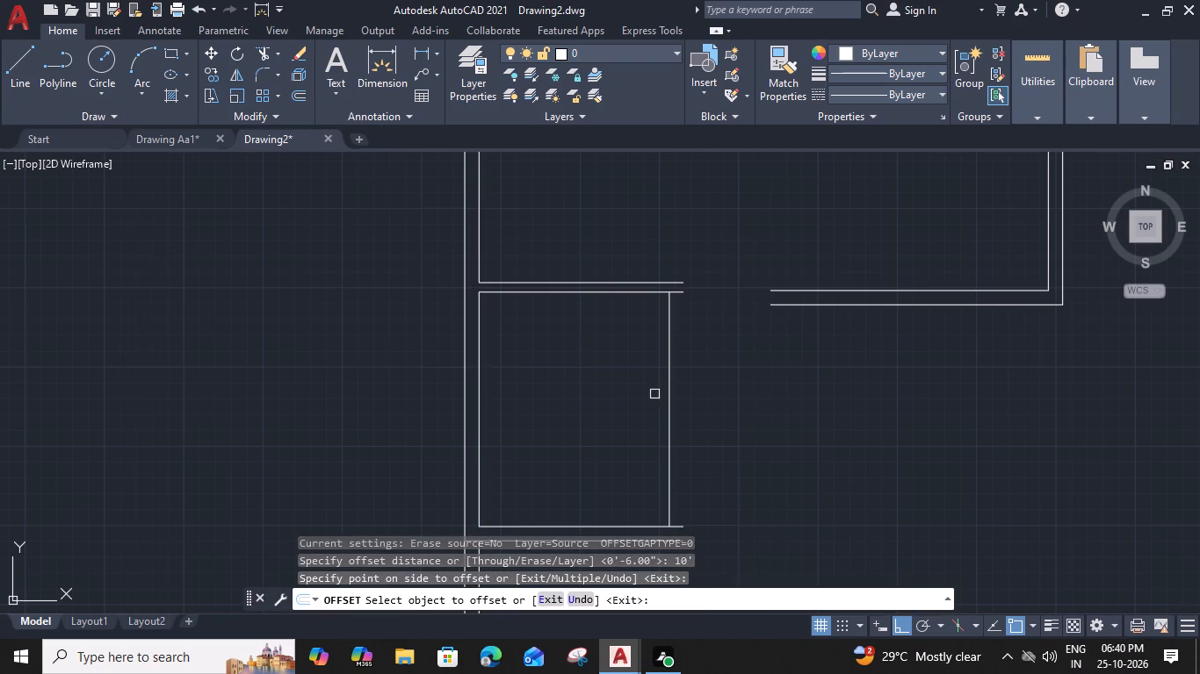
key(Escape)
Offset the room's new east wall line 9" to the east for the wall thickness.
middle_drag(679, 404, 591, 398)
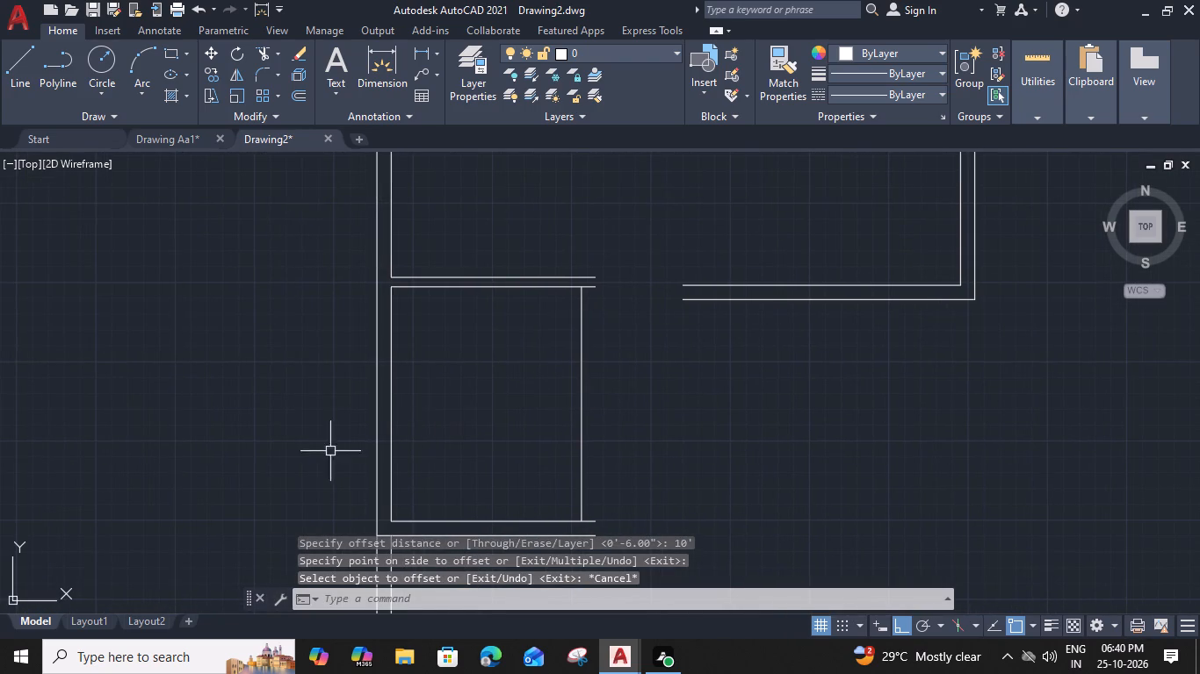
click(575, 396)
click(589, 446)
drag(611, 413, 602, 418)
click(560, 444)
text(o)
key(space)
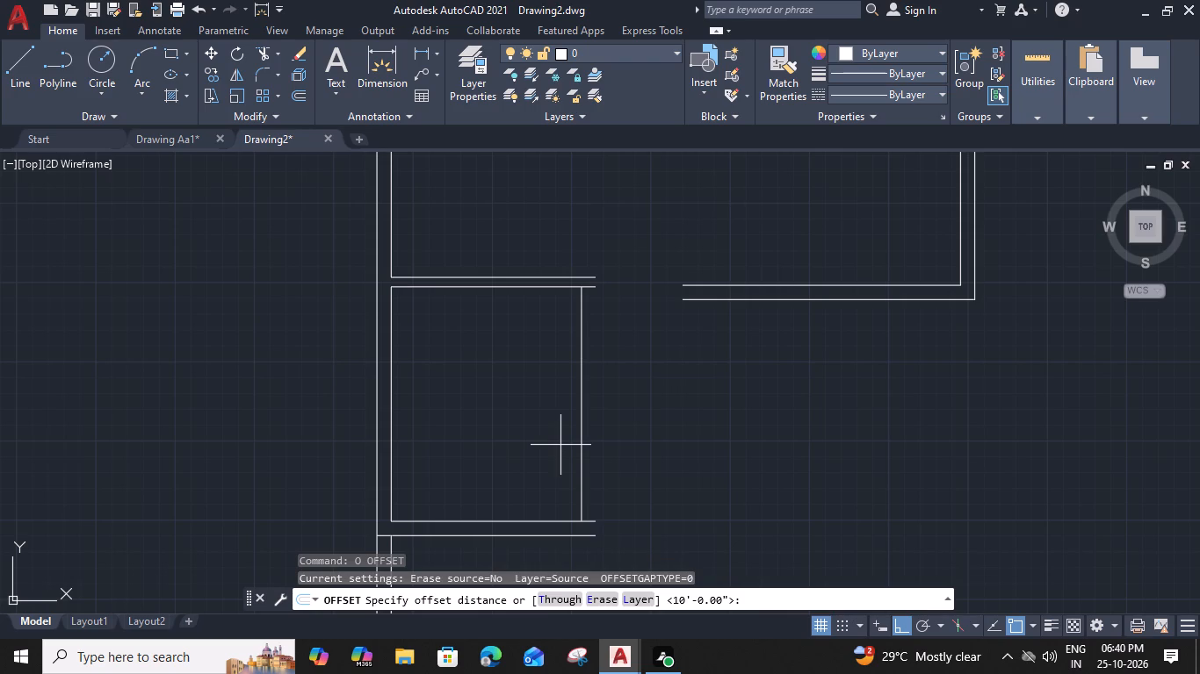
text(9")
key(Return)
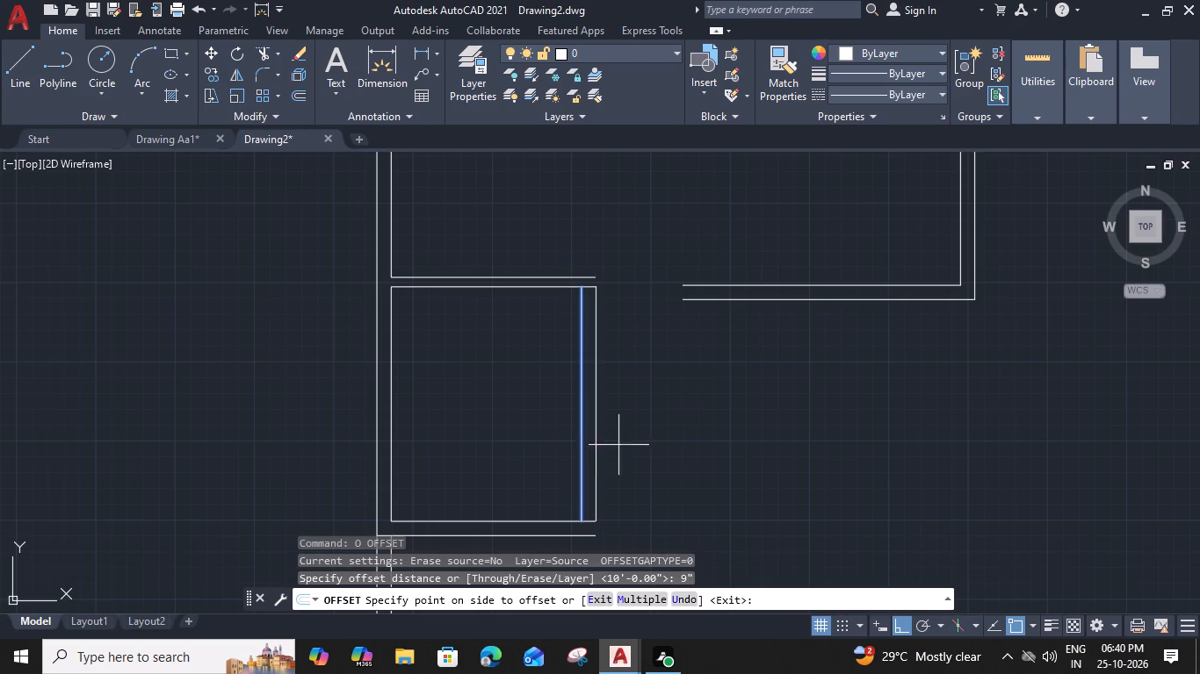
click(640, 446)
key(Escape)
Offset the outer line of the room's new 9" east wall.
middle_drag(640, 446, 487, 430)
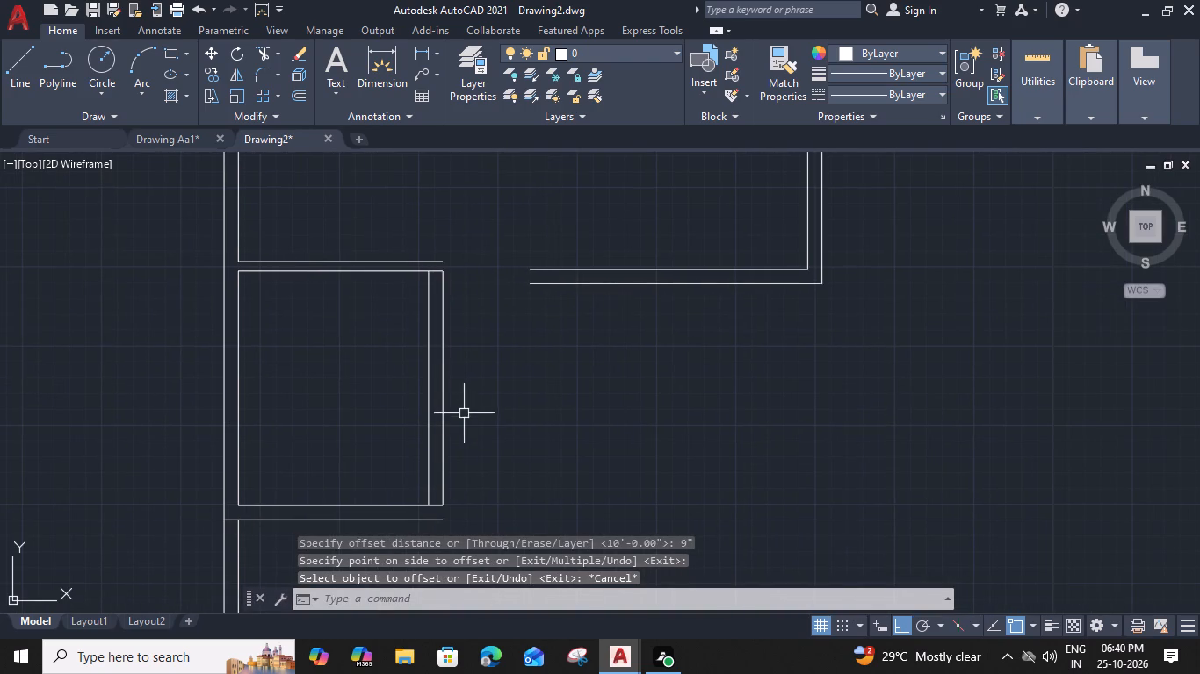
click(445, 401)
key(o)
key(space)
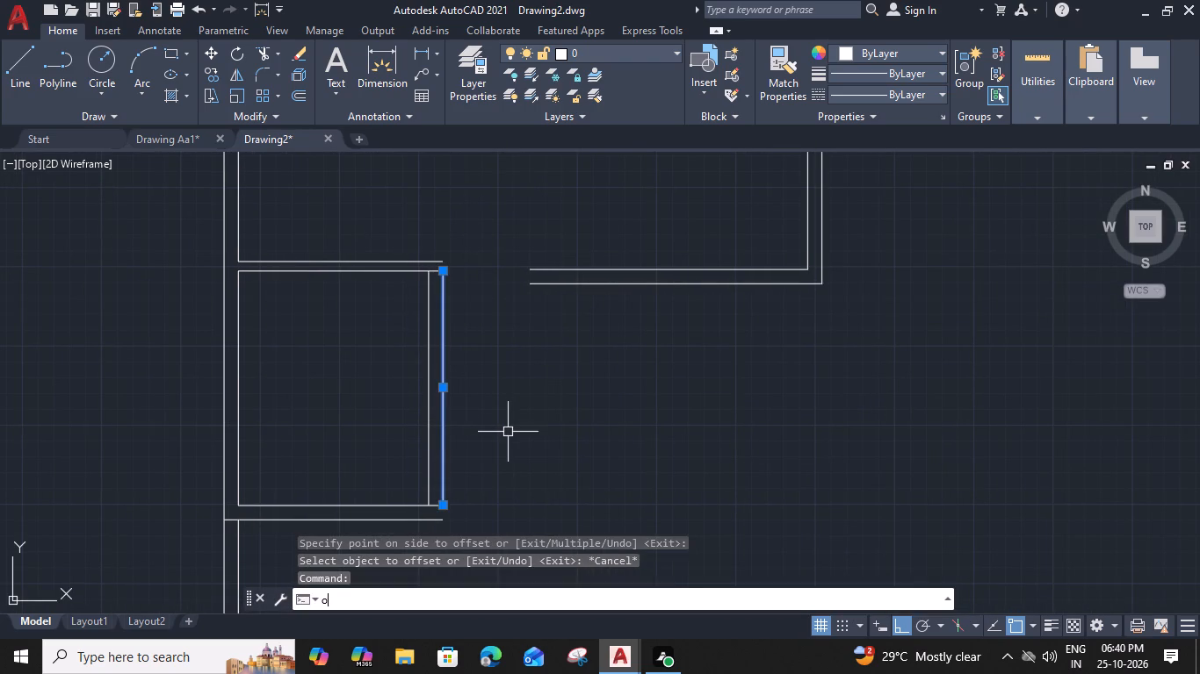
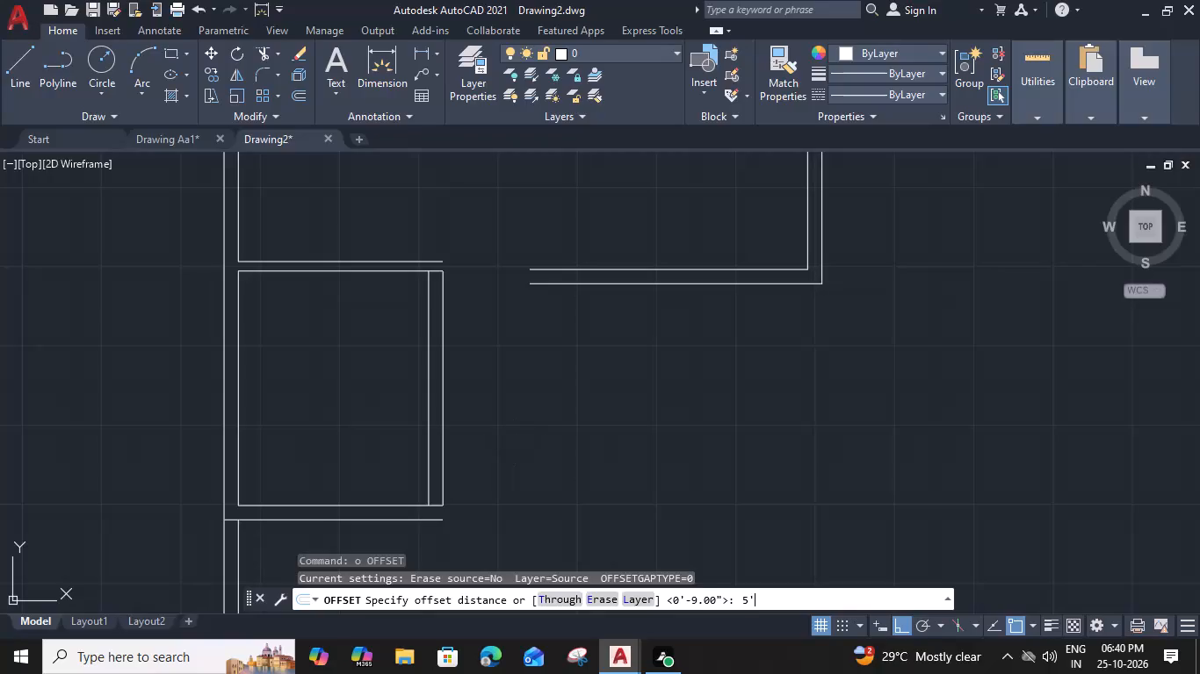
Place the 5' offset of the room's outer east wall line on its east side.
click(548, 451)
key(Escape)
Offset the new line 9" to the east for the narrow room's east wall thickness.
click(533, 441)
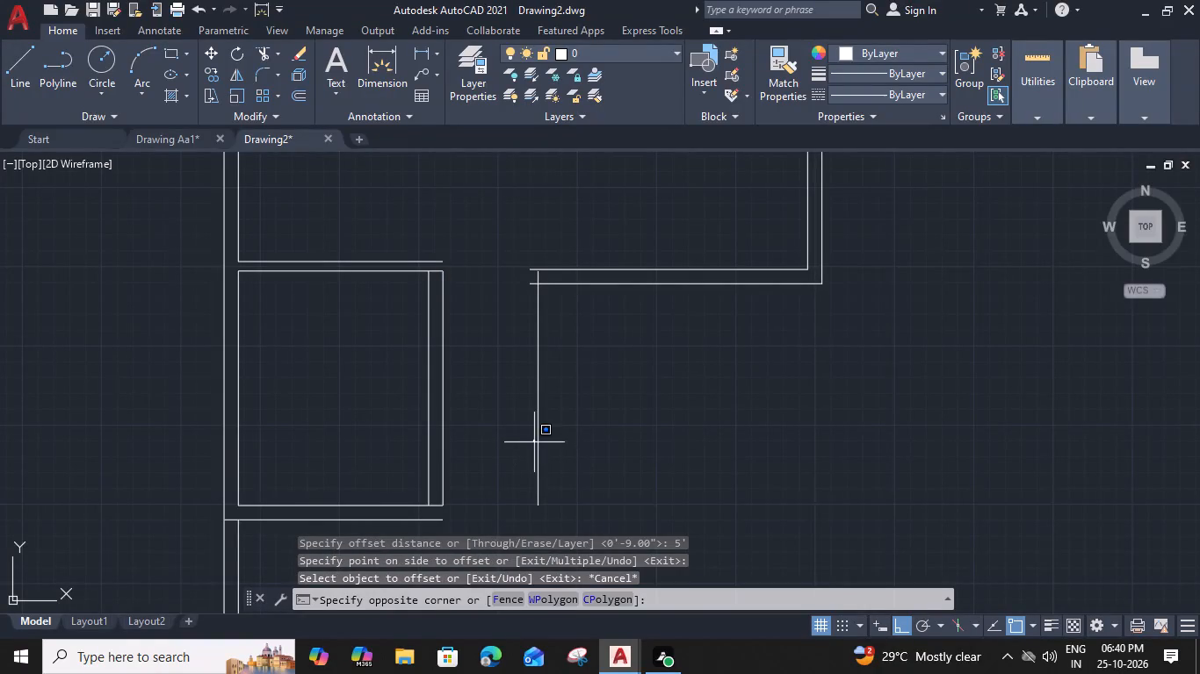
click(543, 463)
click(553, 440)
click(516, 484)
key(o)
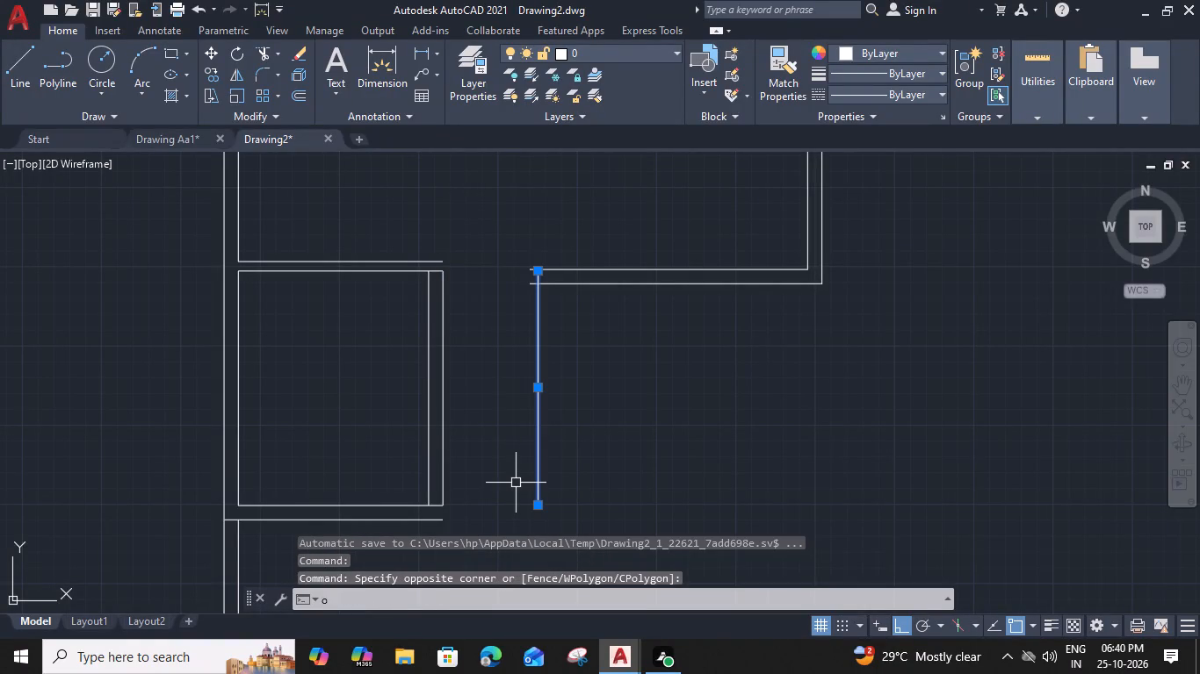
key(space)
text(9)
key(shift+quotedbl)
key(Return)
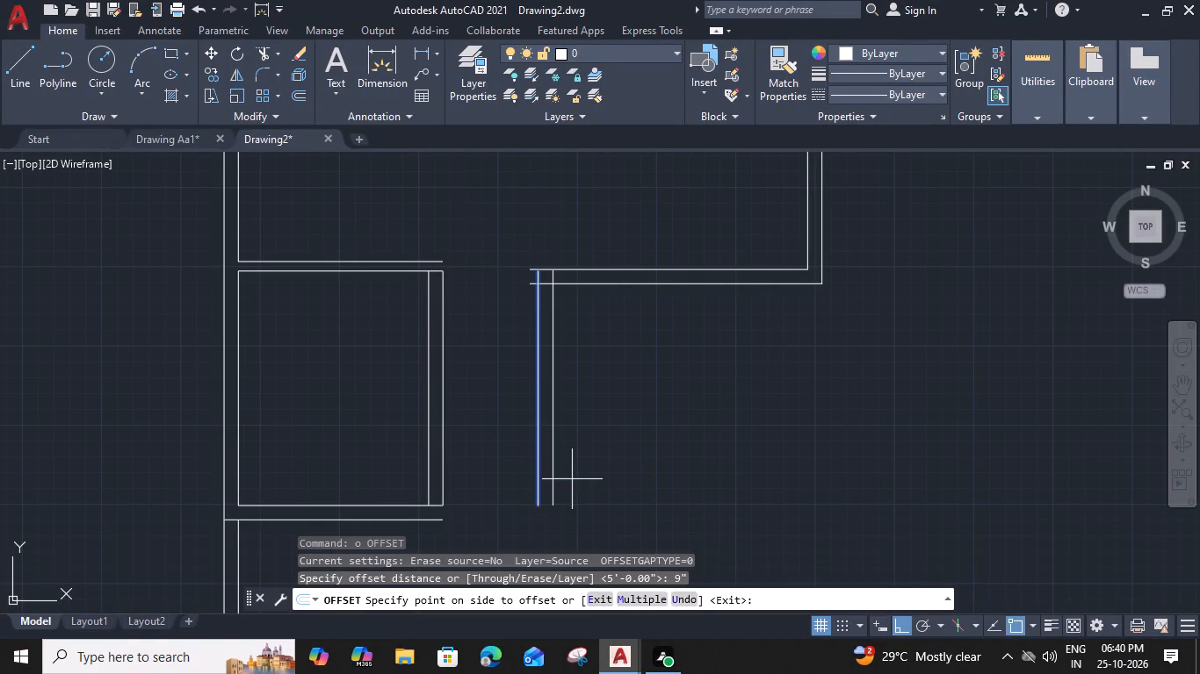
click(598, 473)
key(Escape)
Extend the new wall's outer line to the large room's south wall and trim the overshooting ends at that corner.
text(ex)
key(space)
click(554, 305)
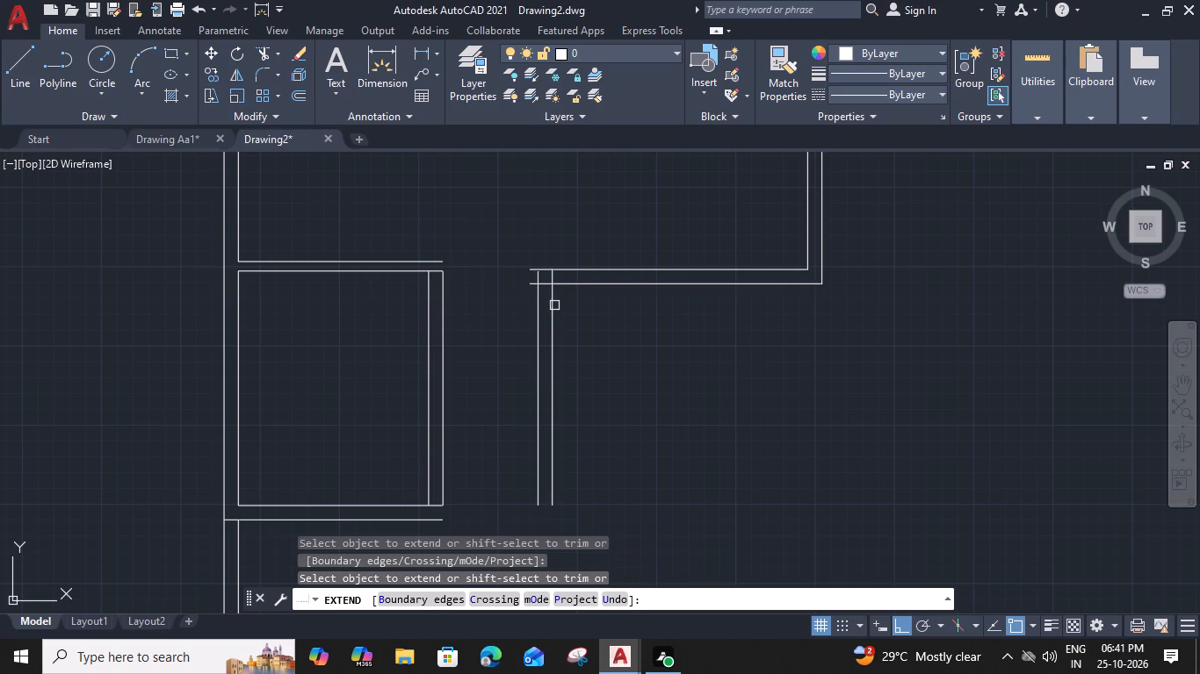
scroll(545, 269, up, 2)
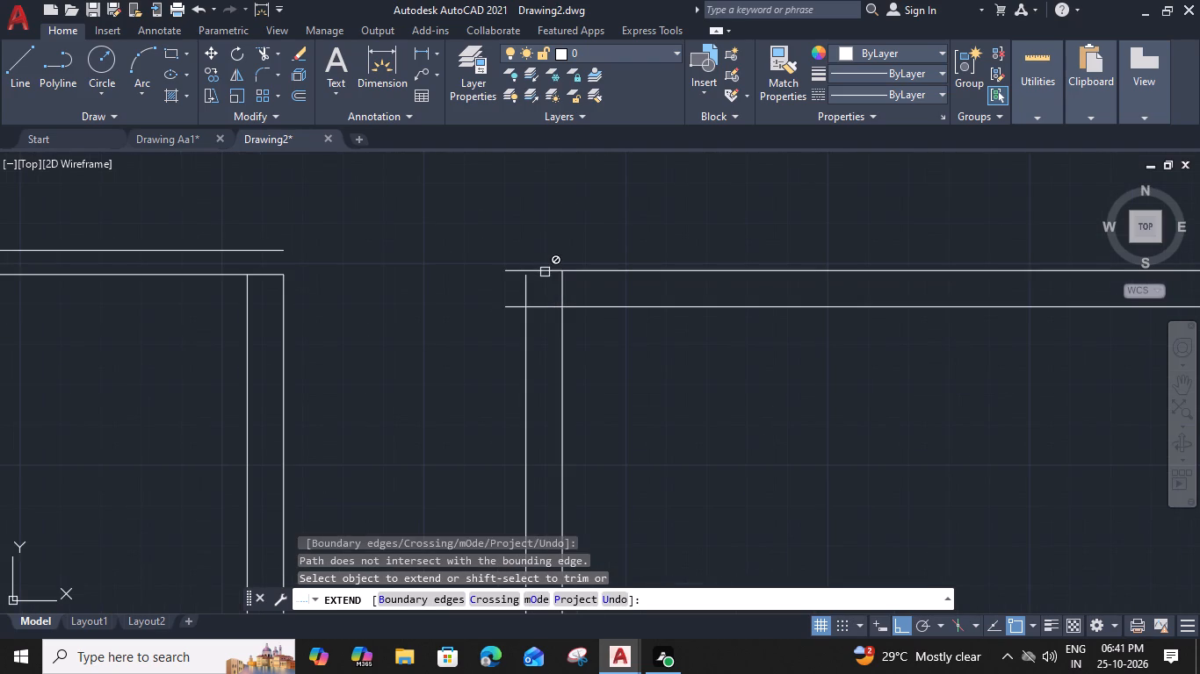
shift+click(545, 273)
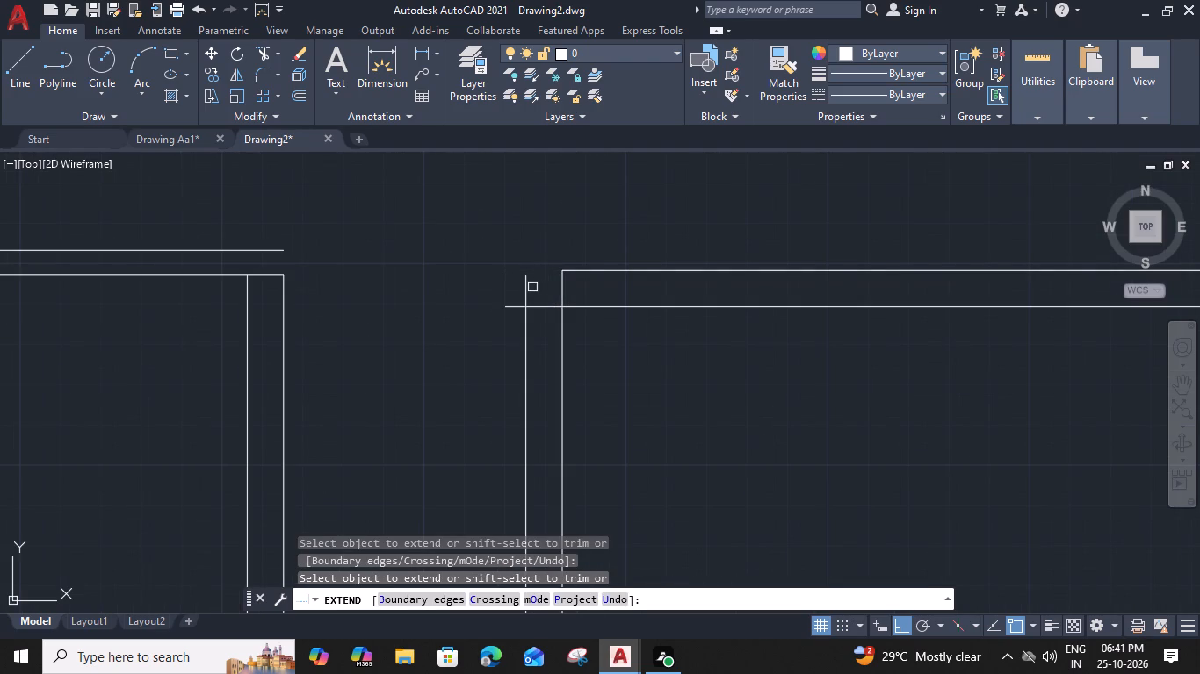
shift+click(529, 287)
shift+click(516, 312)
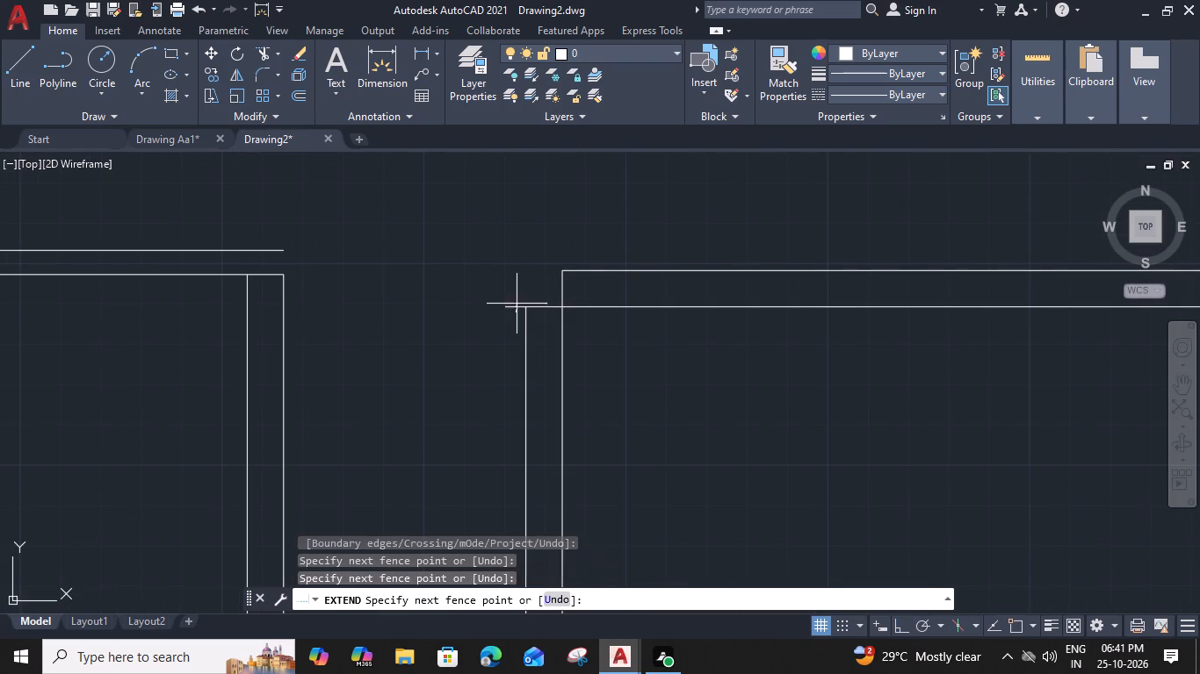
shift+click(517, 302)
shift+click(543, 306)
scroll(543, 303, down, 2)
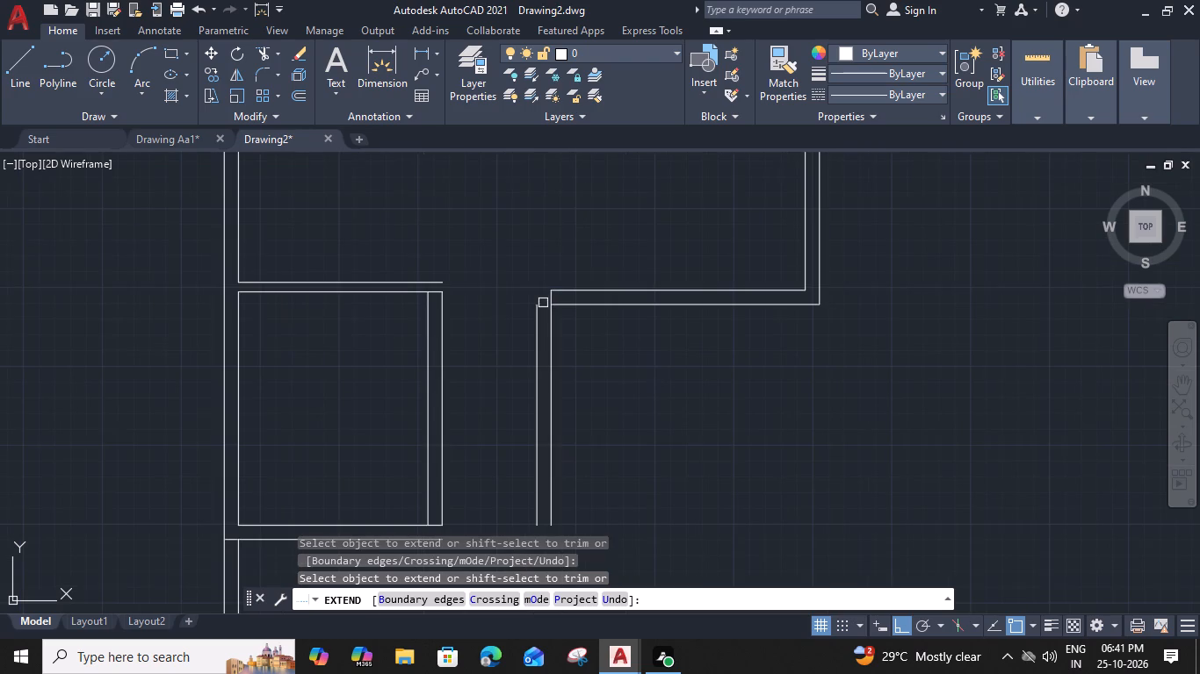
Extend the large room's south wall lines west to the lower-west room's east wall and join that wall's outer line to the 6" partition.
middle_drag(463, 317, 494, 353)
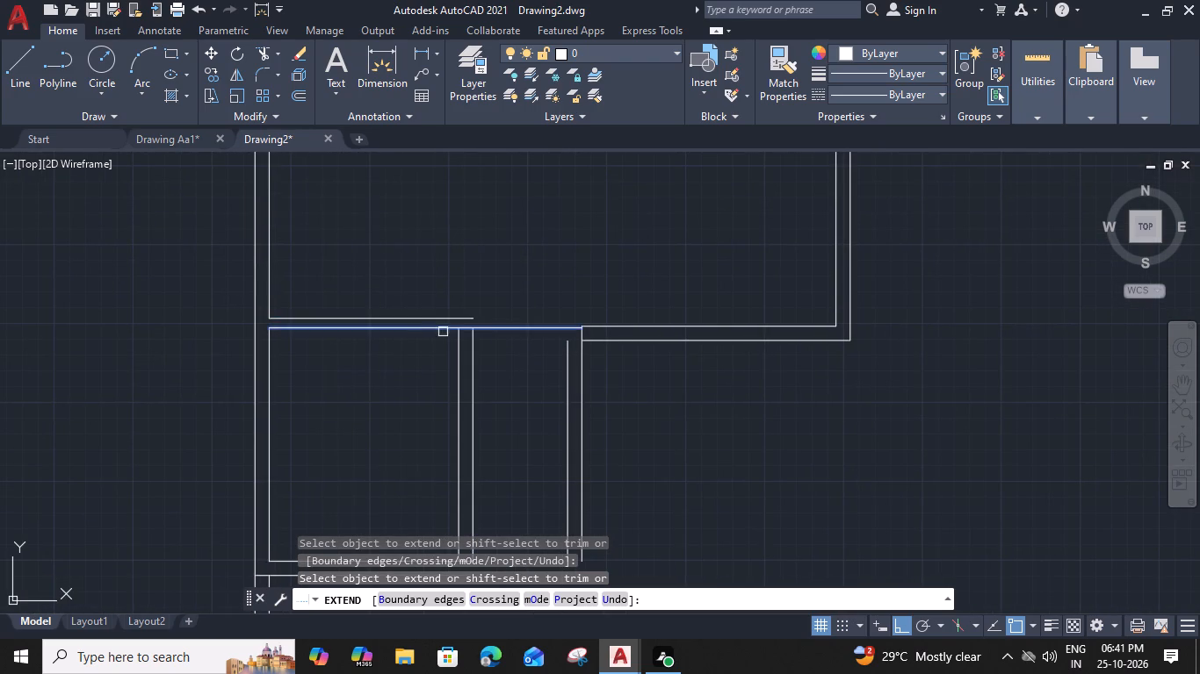
click(610, 329)
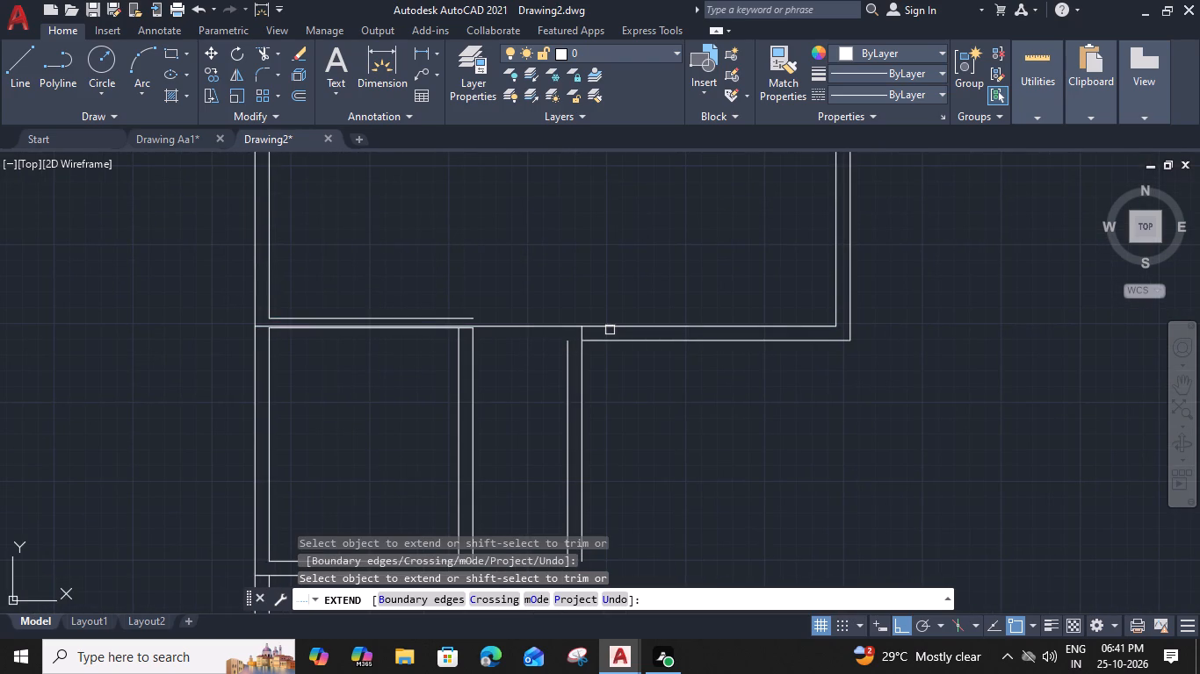
click(608, 341)
click(602, 341)
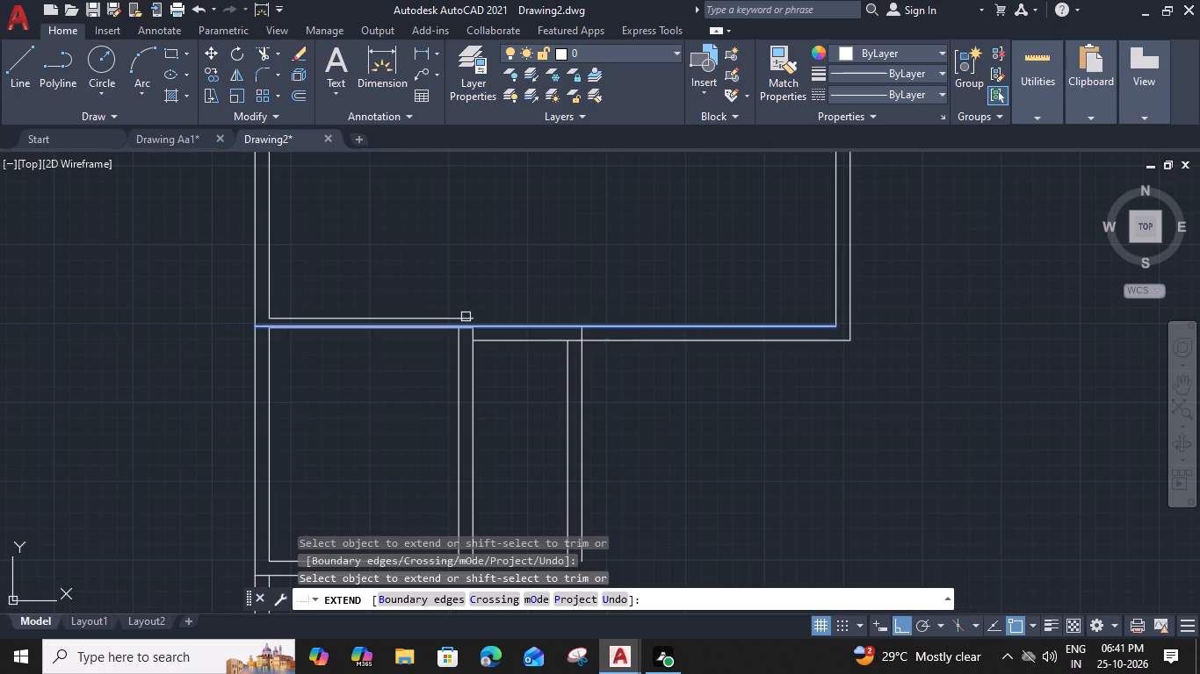
scroll(437, 319, up, 3)
click(575, 380)
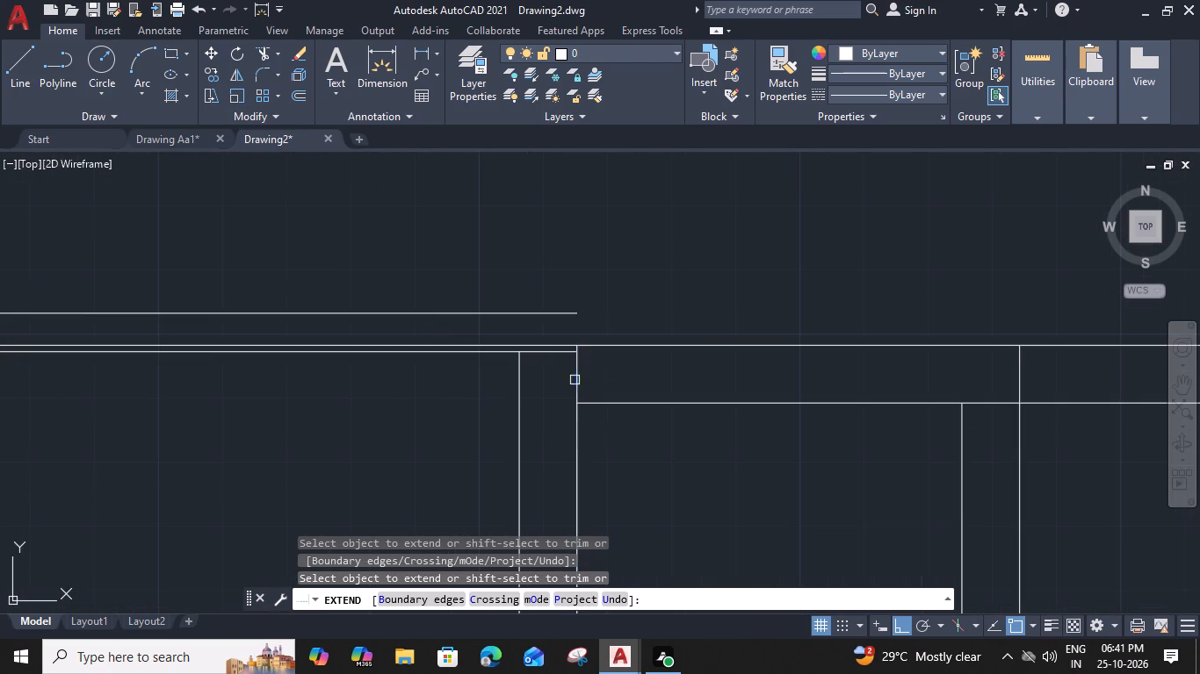
shift+click(565, 344)
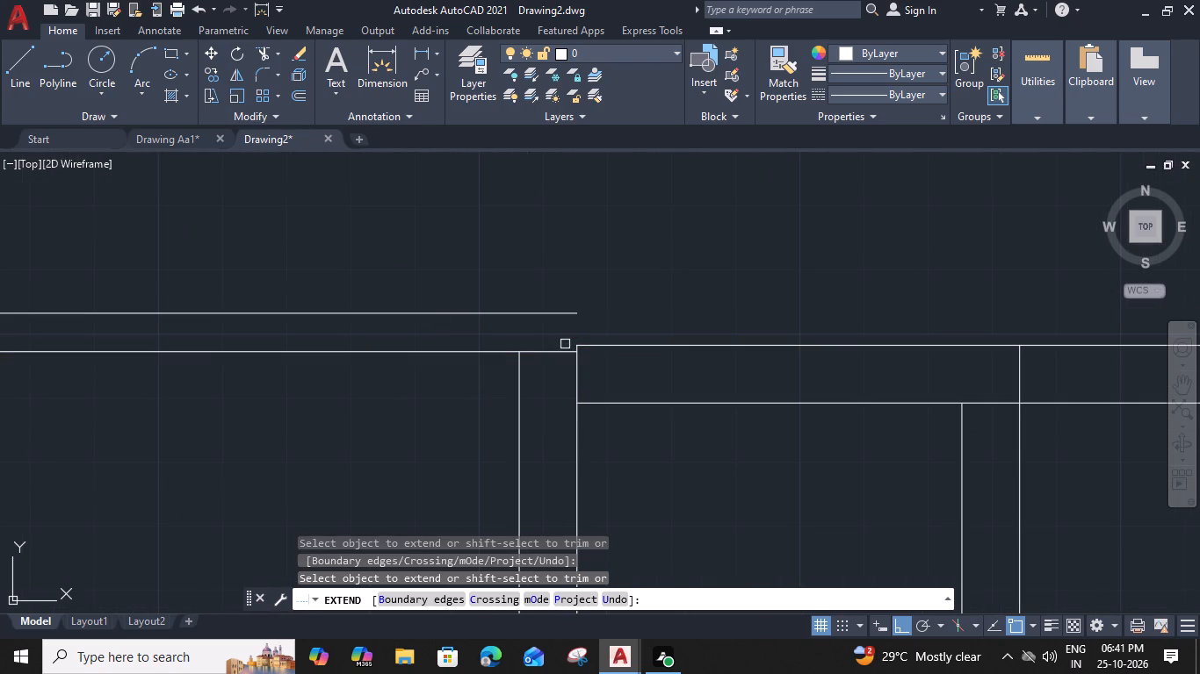
scroll(565, 344, down, 1)
click(575, 369)
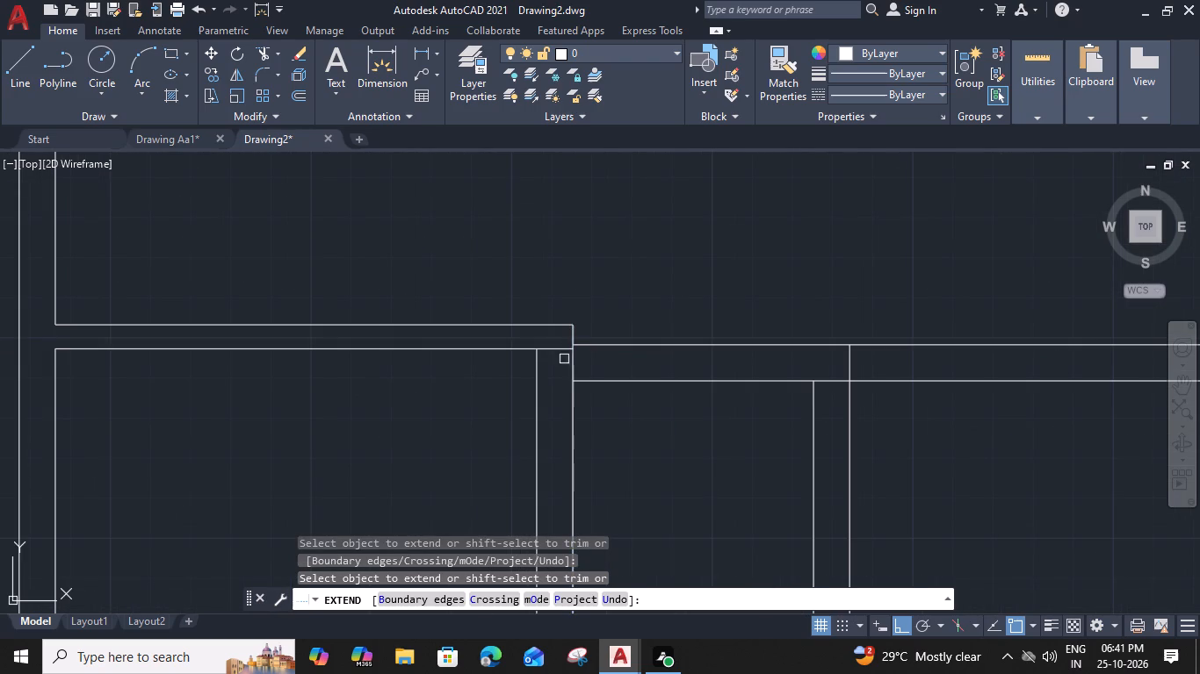
Trim the leftover line segments at the junctions of the two 9" vertical walls with the horizontal walls above.
shift+click(560, 352)
scroll(560, 352, down, 1)
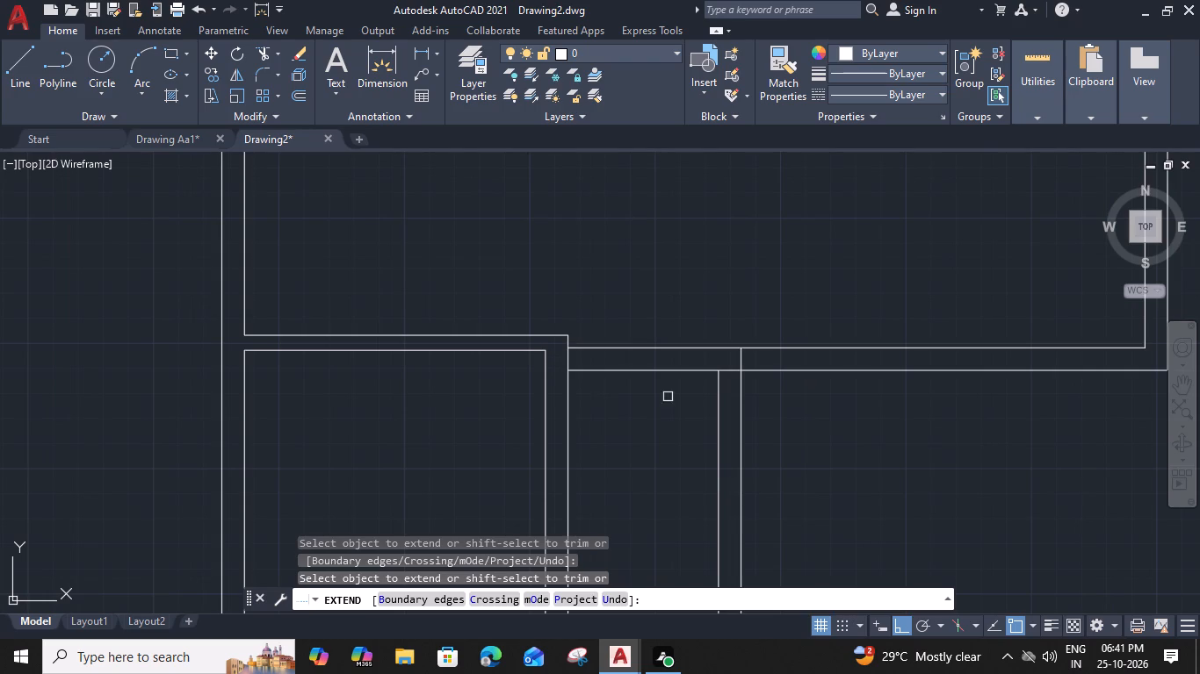
shift+click(731, 374)
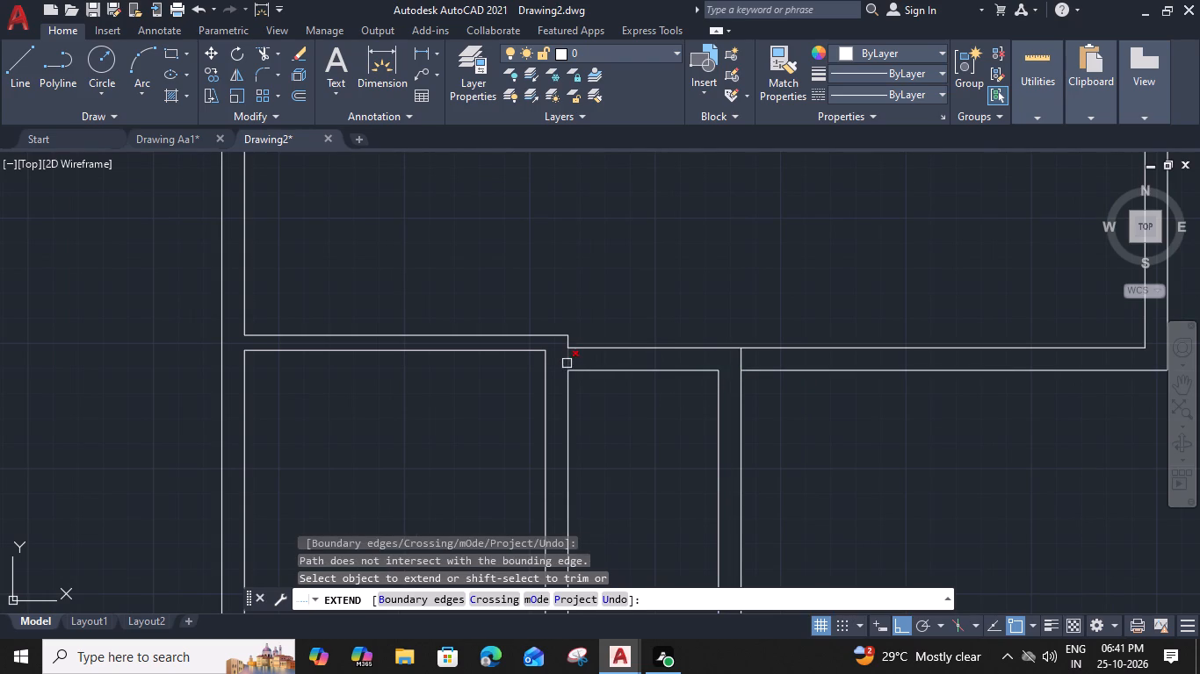
shift+click(570, 363)
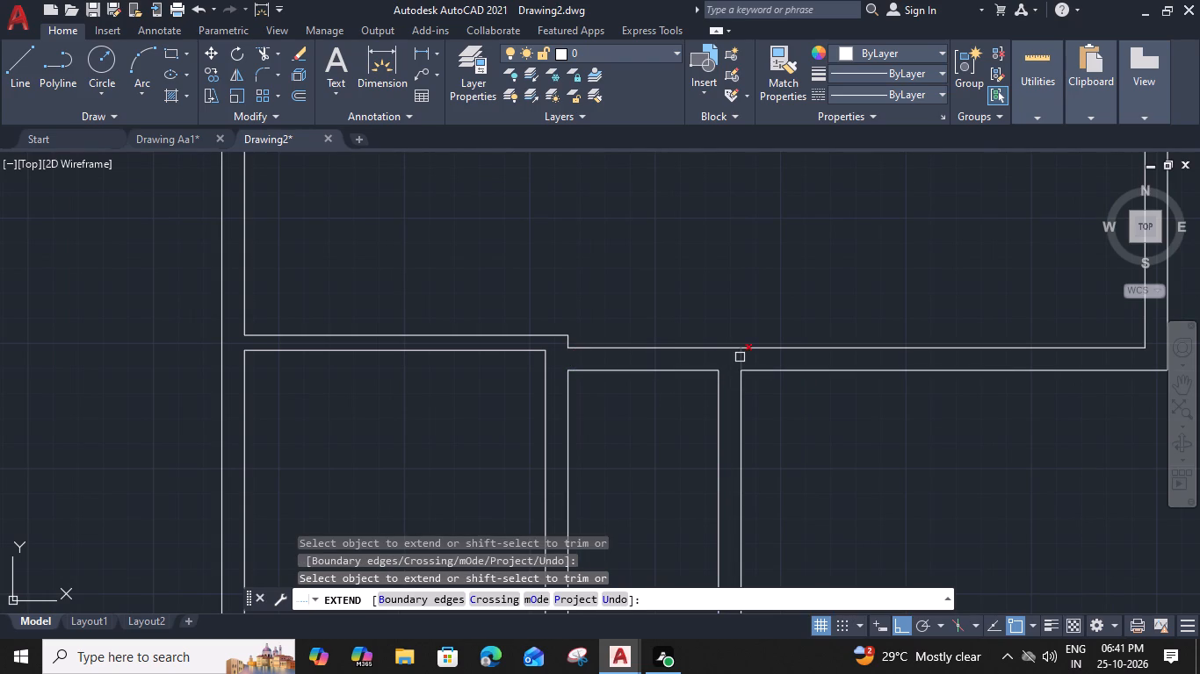
shift+click(740, 357)
key(Escape)
Fillet the lower-west room's two south wall lines with the narrow room's outer and inner east wall lines at zero radius.
scroll(646, 398, down, 3)
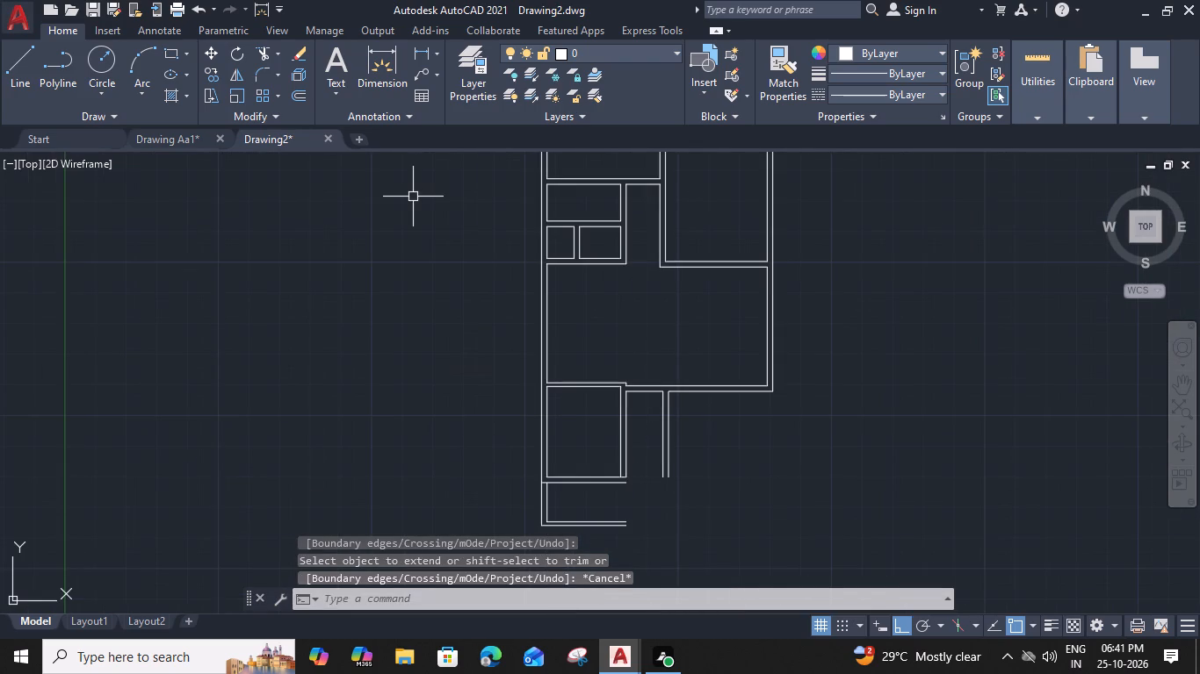
middle_drag(654, 469, 660, 452)
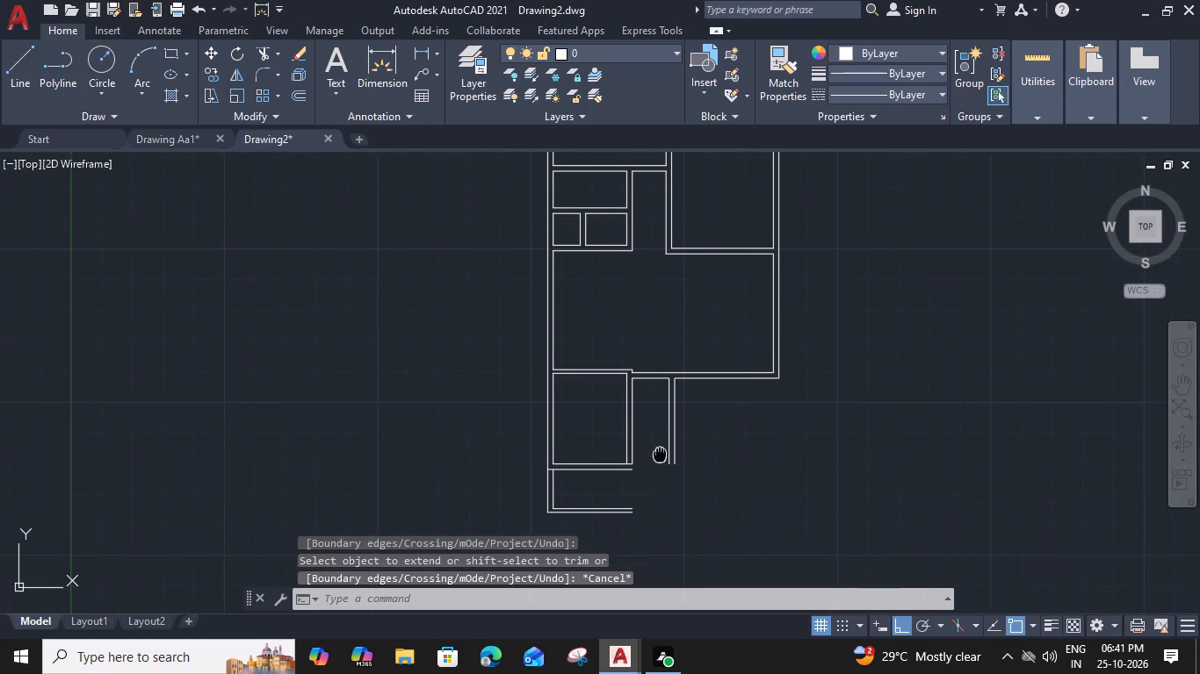
middle_drag(660, 452, 659, 451)
scroll(605, 460, up, 3)
text(f)
key(space)
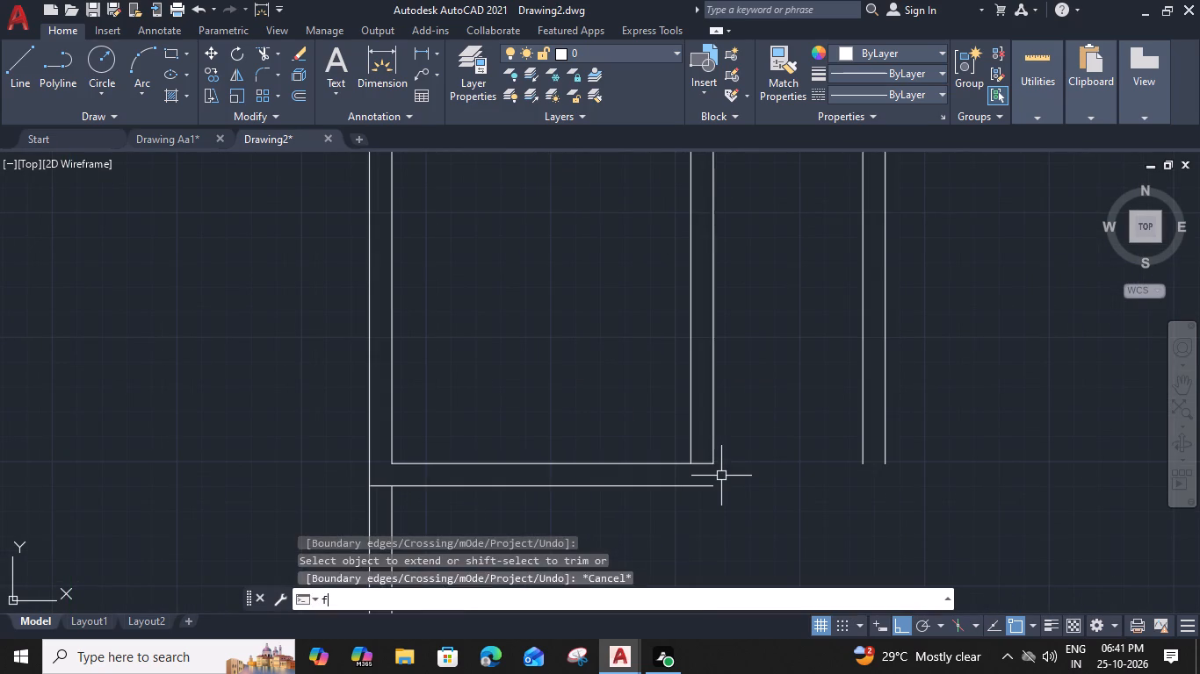
click(684, 481)
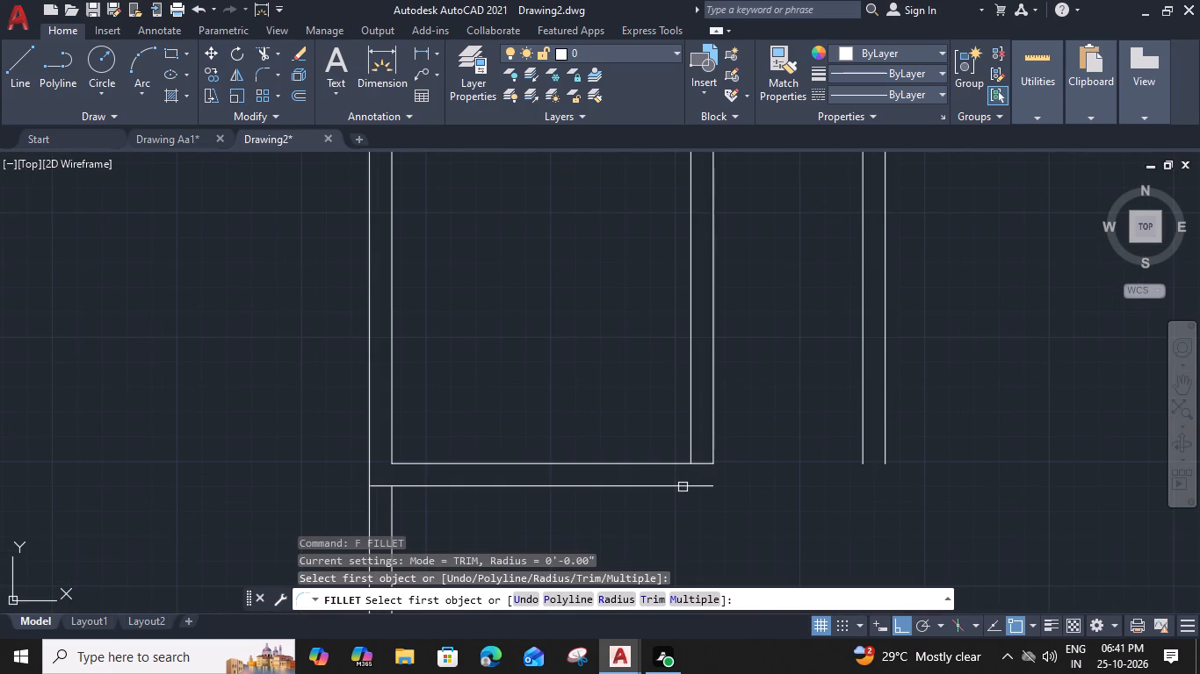
click(683, 486)
click(887, 457)
key(space)
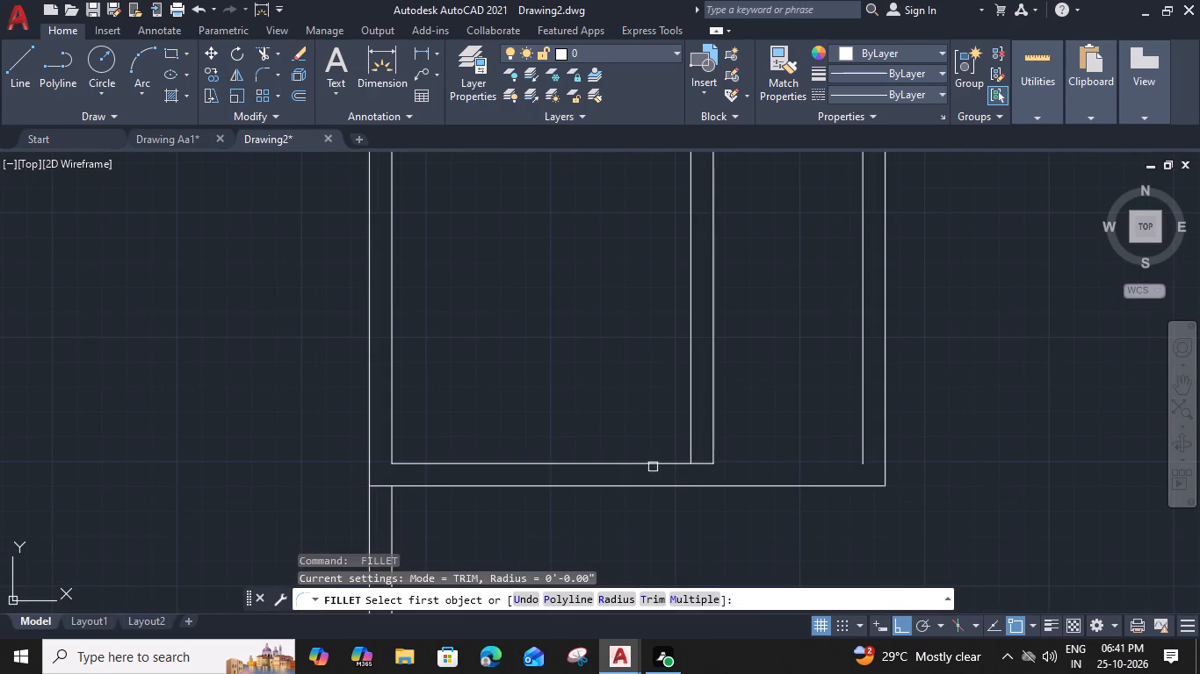
click(649, 464)
click(864, 440)
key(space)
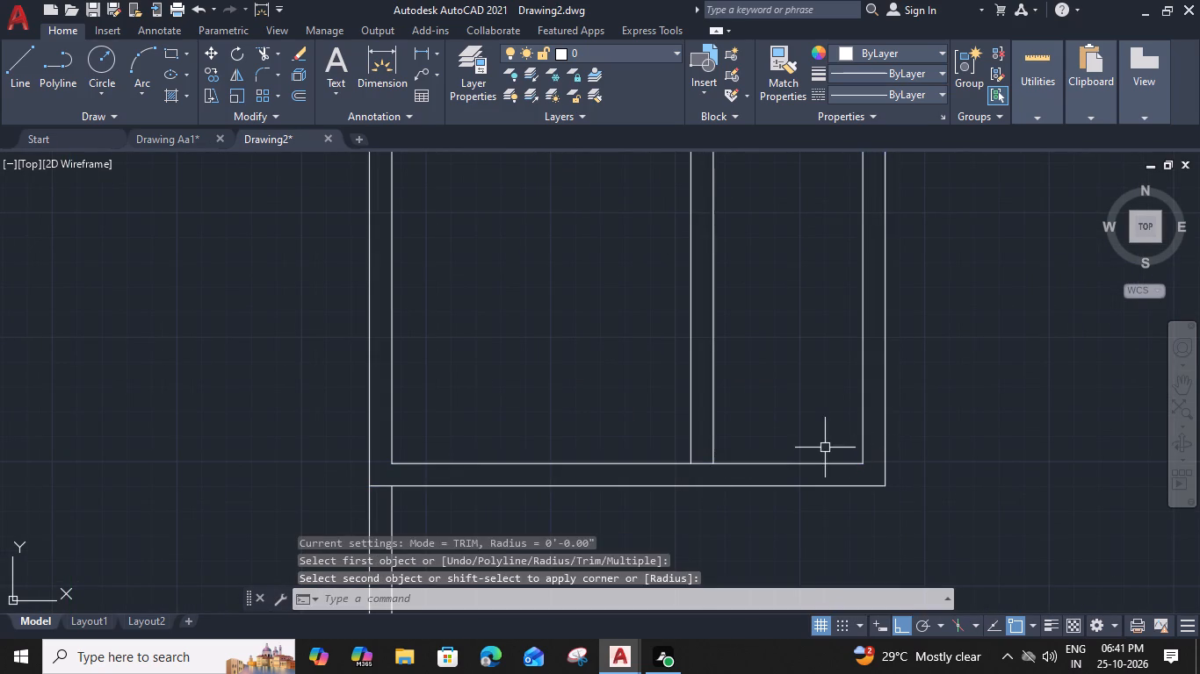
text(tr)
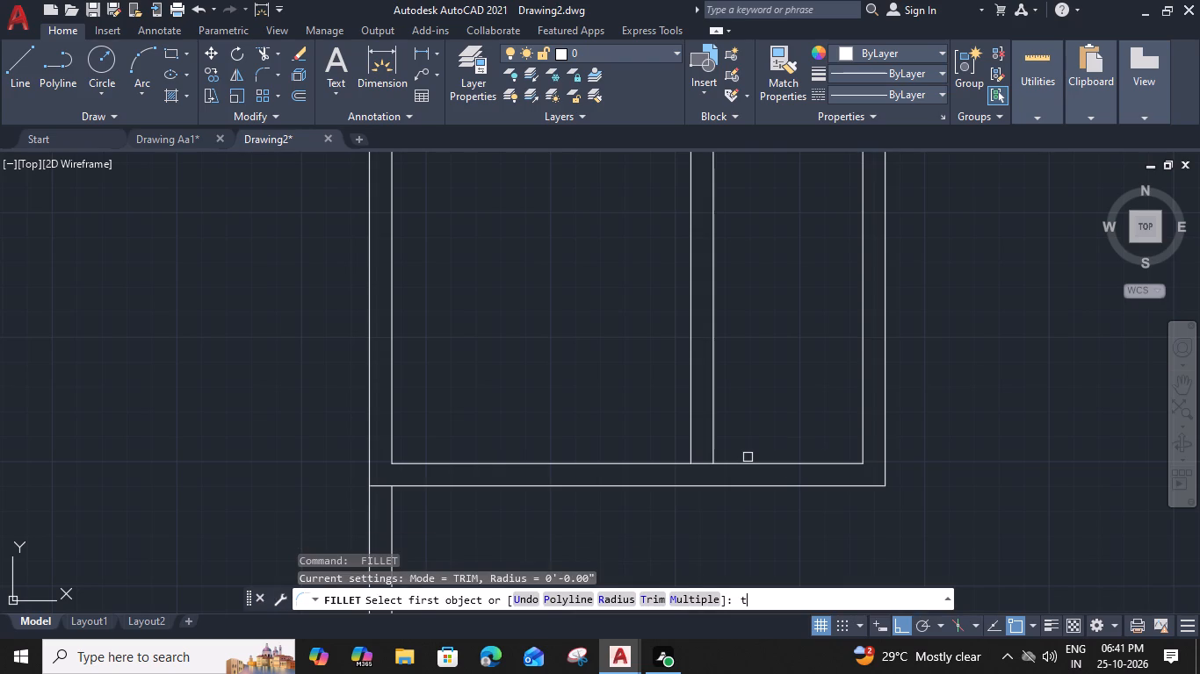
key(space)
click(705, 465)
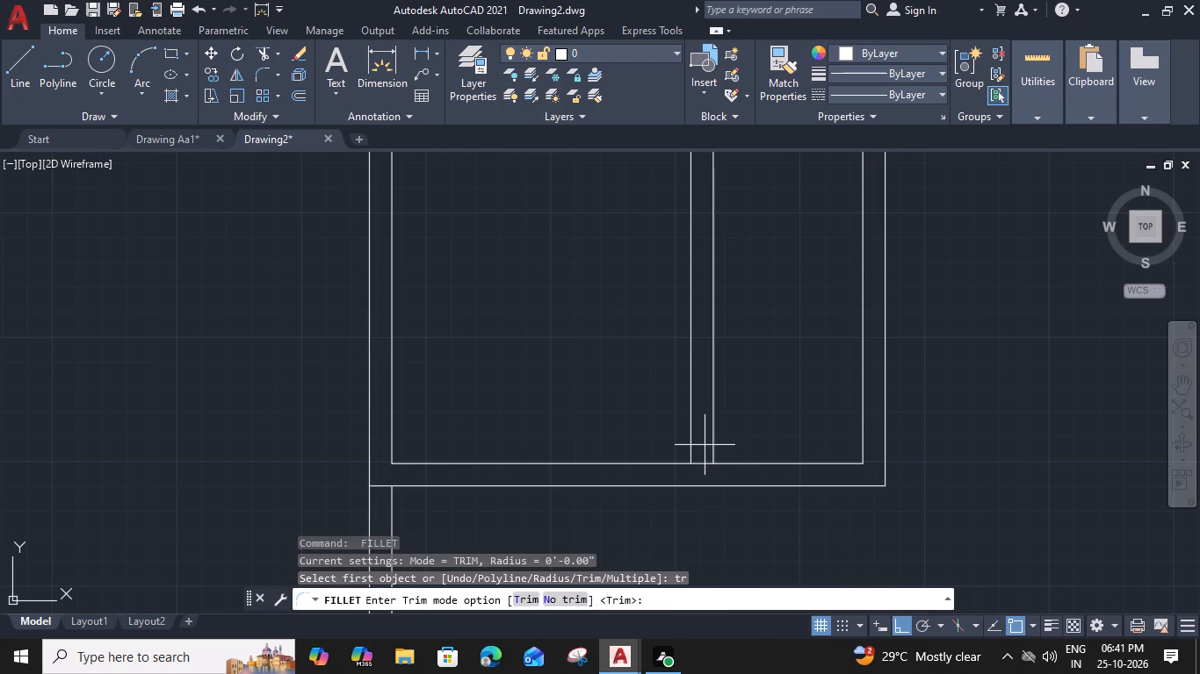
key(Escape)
Trim the inner south wall line between the two lines of the 9" wall dividing the rooms.
text(tr)
key(space)
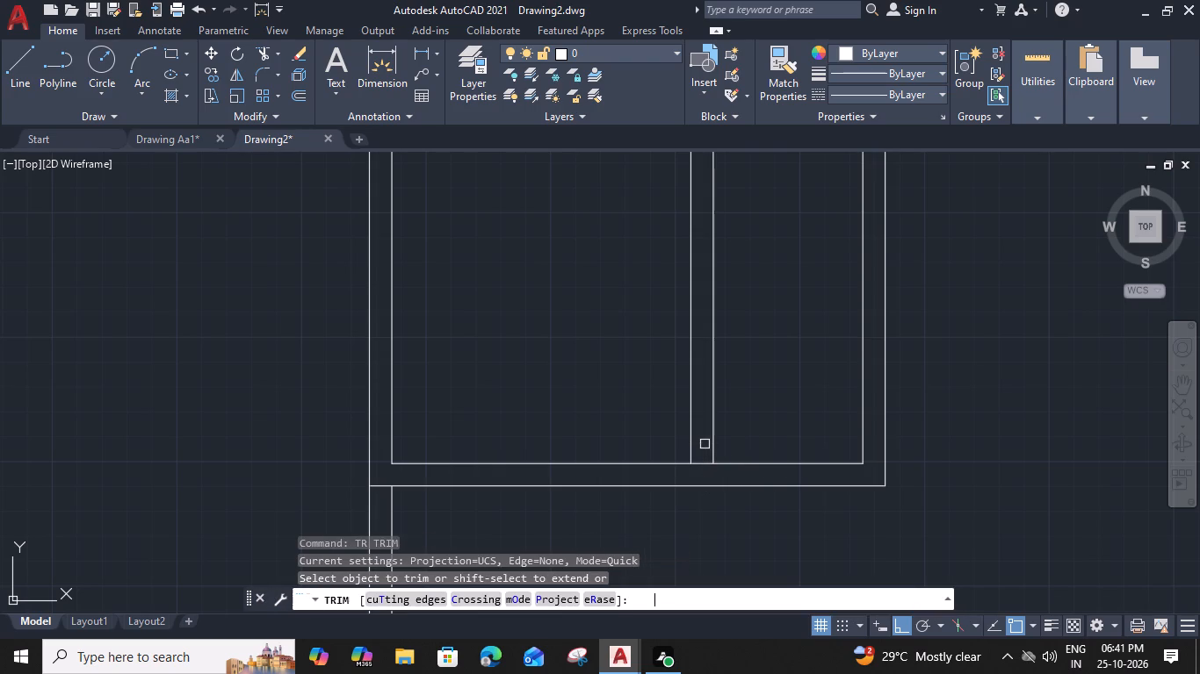
click(703, 462)
key(Escape)
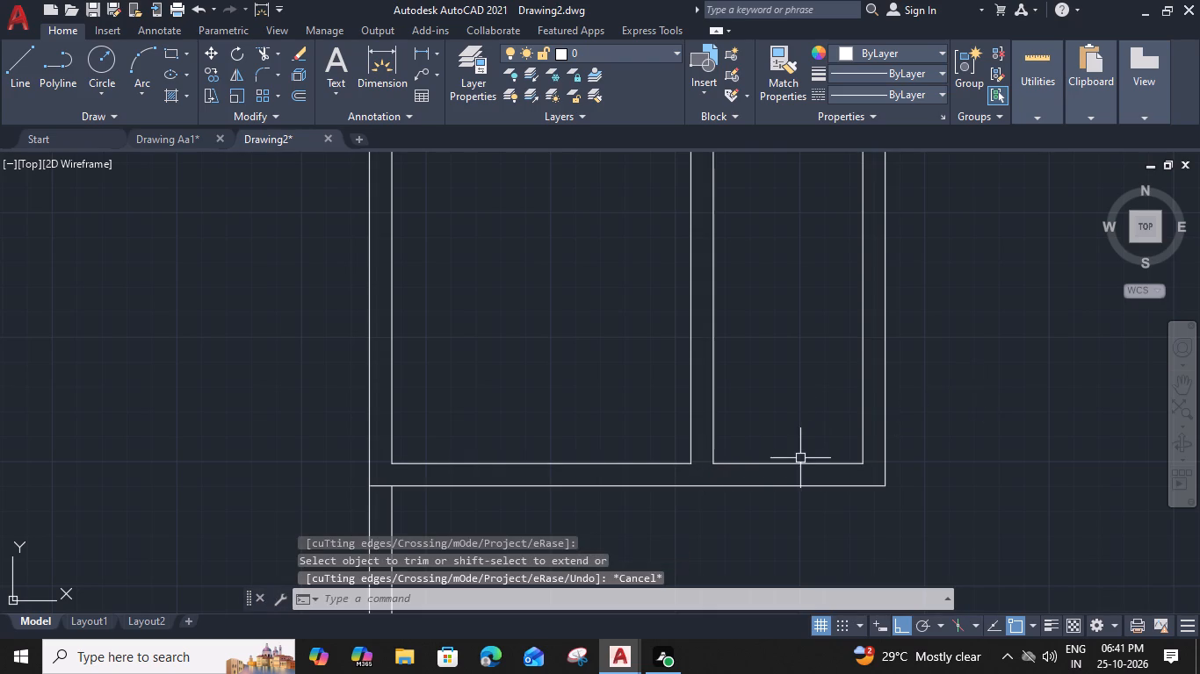
Offset the narrow room's inner south wall line 8'4" to the north.
click(798, 463)
text(o)
key(space)
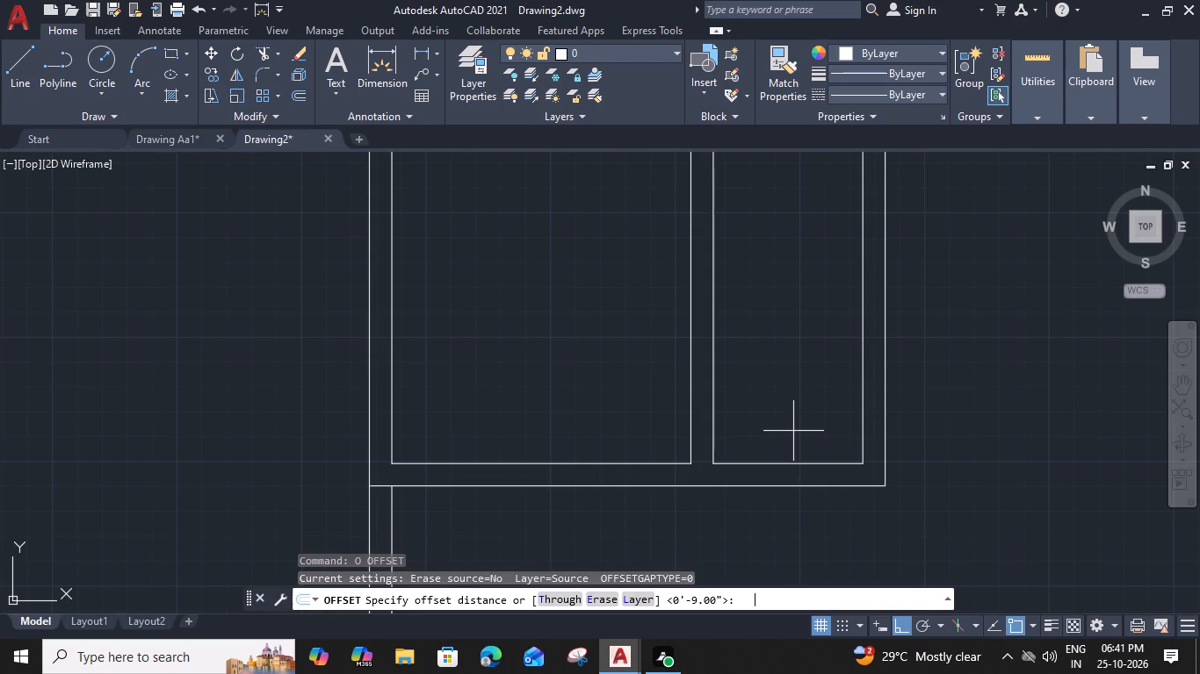
key(8)
key(apostrophe)
text(4")
key(Return)
click(797, 352)
middle_drag(798, 353, 784, 404)
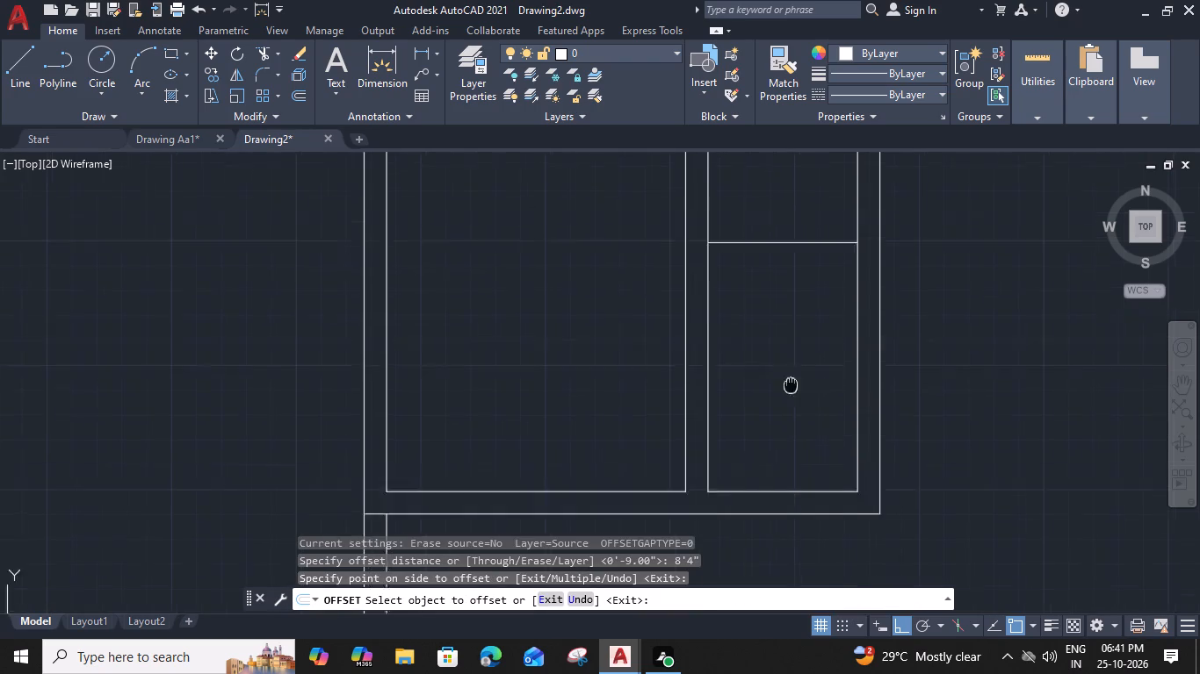
middle_drag(784, 404, 763, 547)
key(space)
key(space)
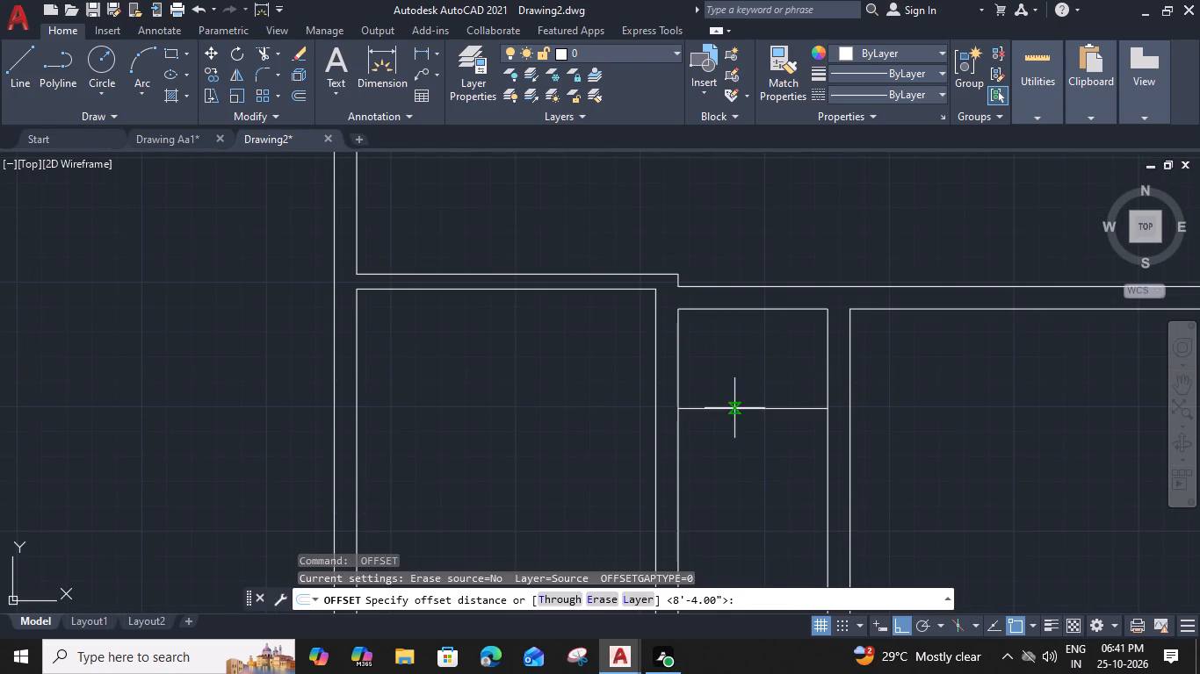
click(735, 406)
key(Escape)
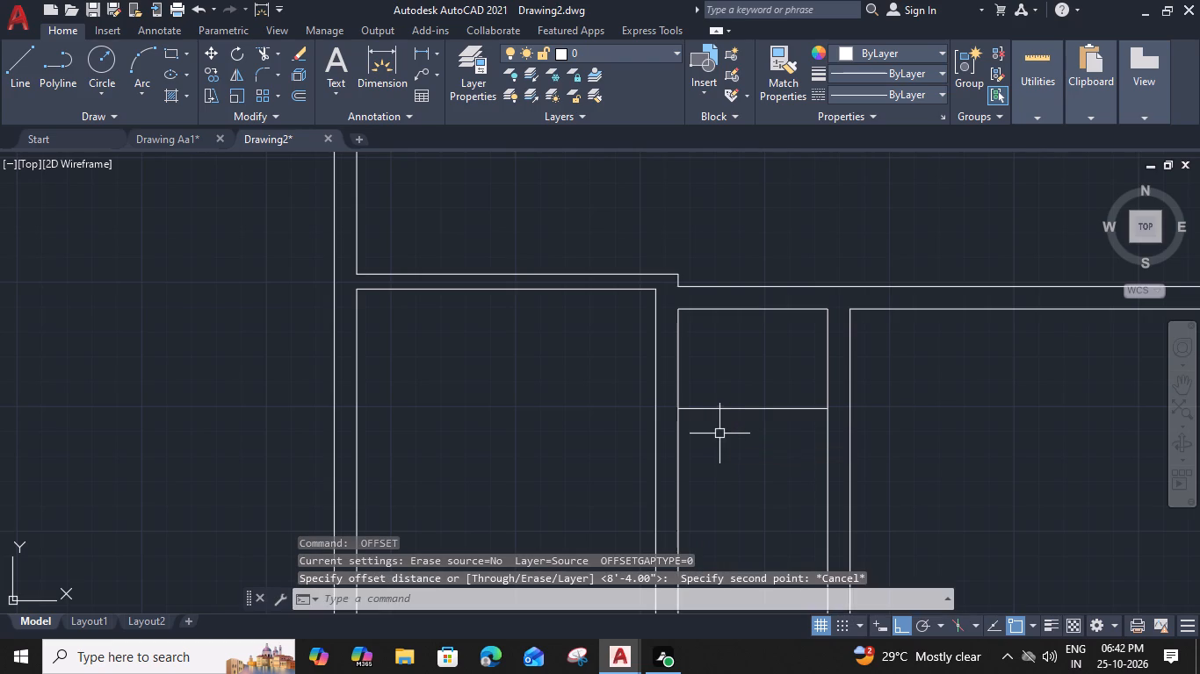
Offset the narrow room's new cross line 6" to the south for the partition thickness.
click(731, 411)
text(o)
key(space)
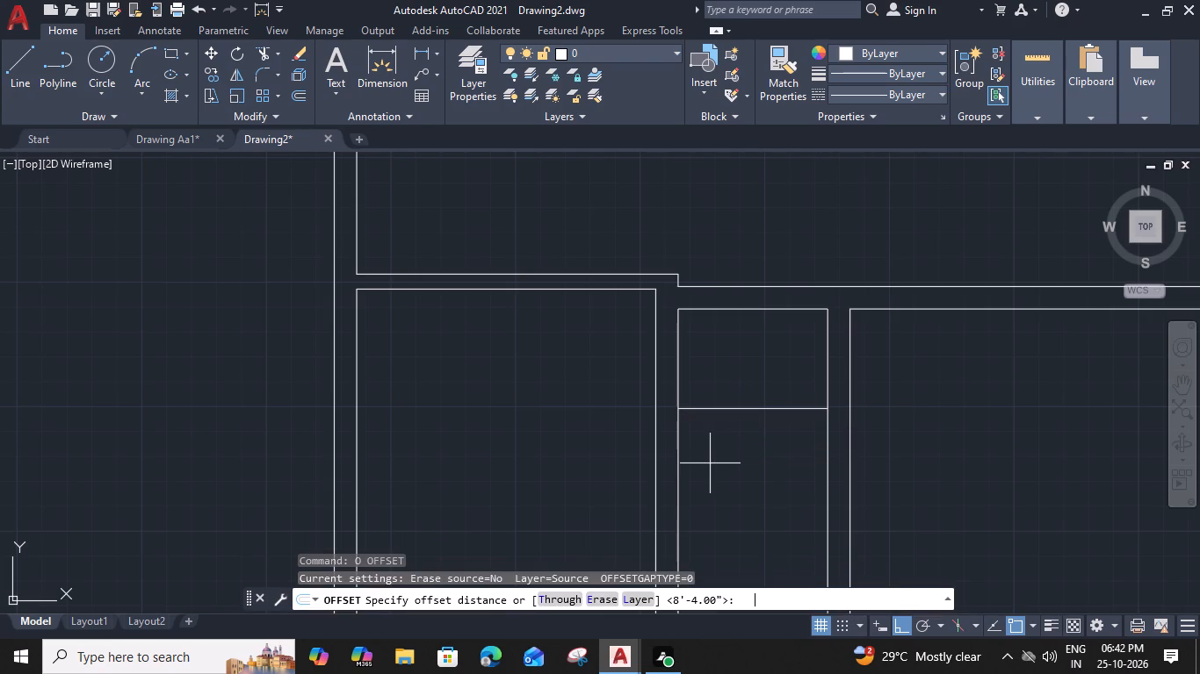
text(6")
key(Return)
click(714, 479)
key(Escape)
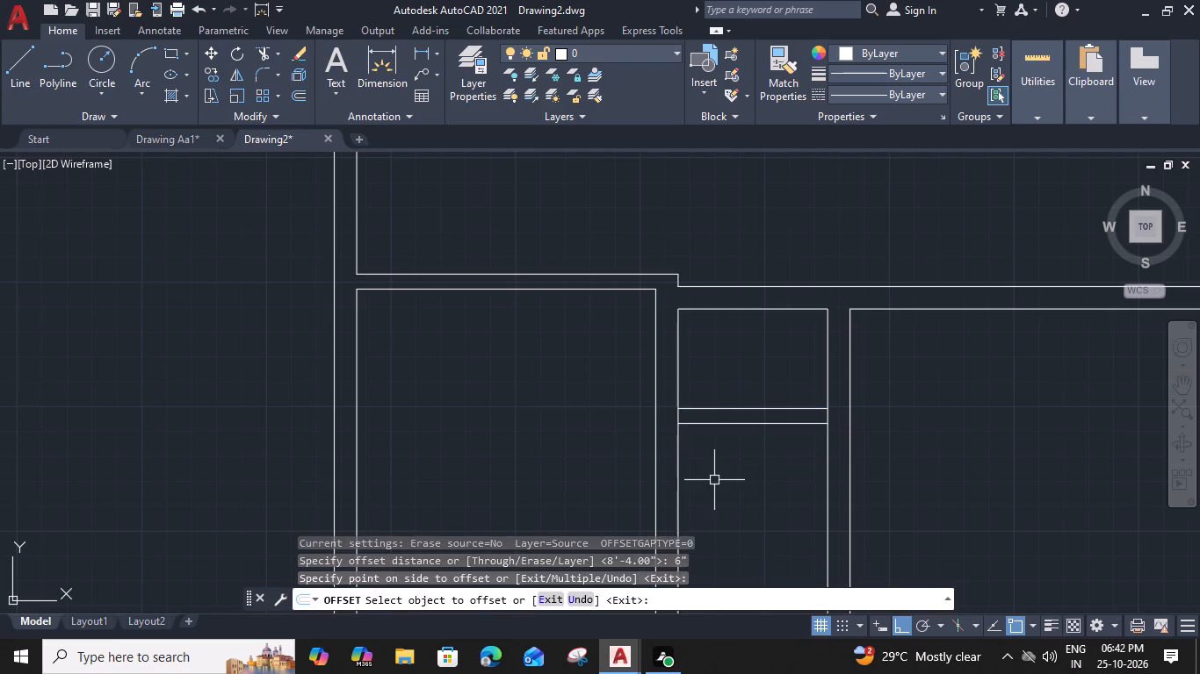
Check the dimensions around the narrow room's new 6" cross partition with the quick measuring tool.
text(mea)
key(space)
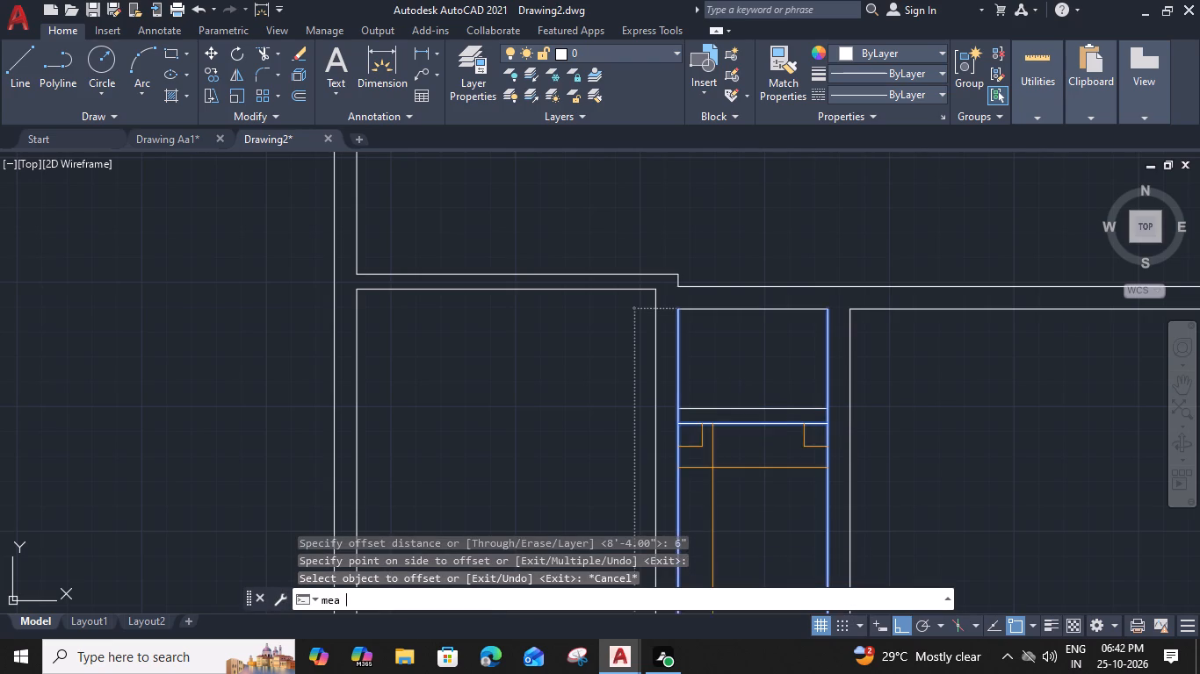
key(Escape)
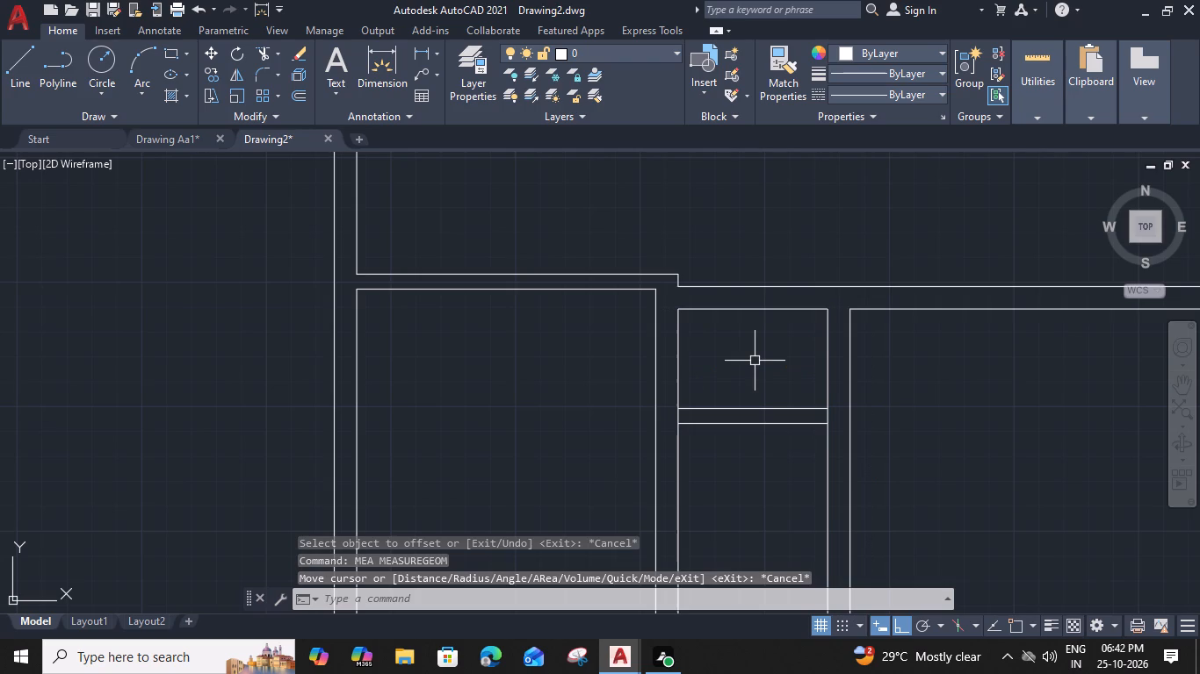
Trim the narrow room's inner east and west wall lines between the two lines of the 6" cross partition.
text(tr)
key(space)
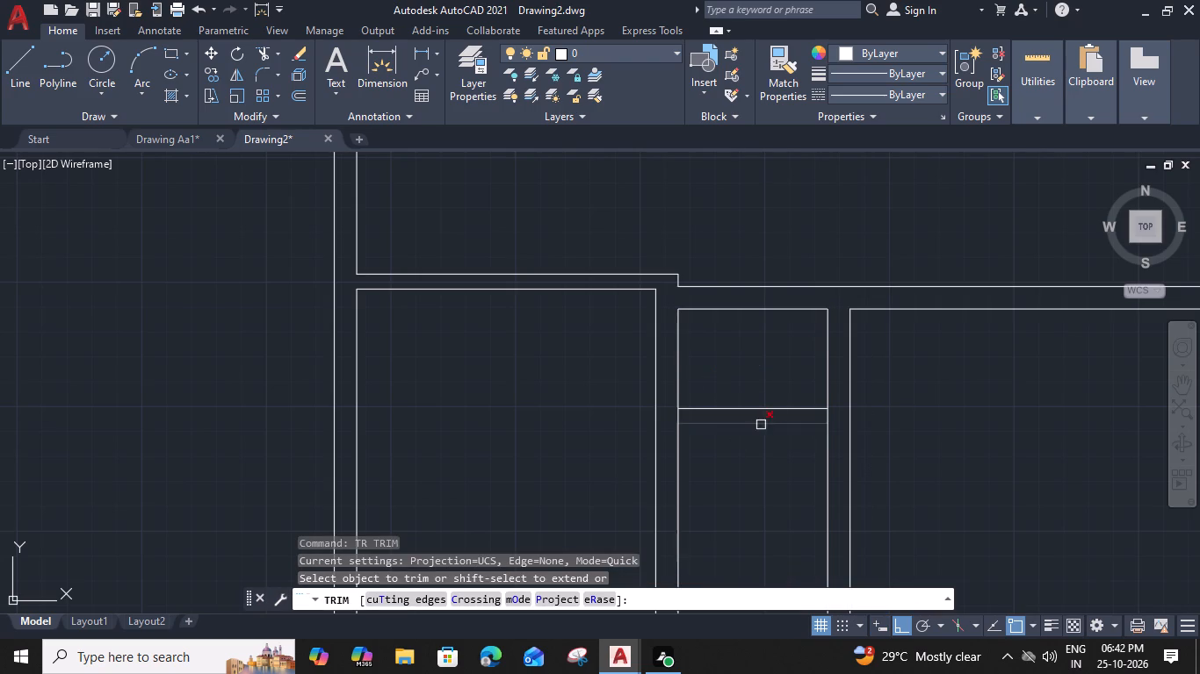
scroll(772, 419, up, 1)
click(864, 418)
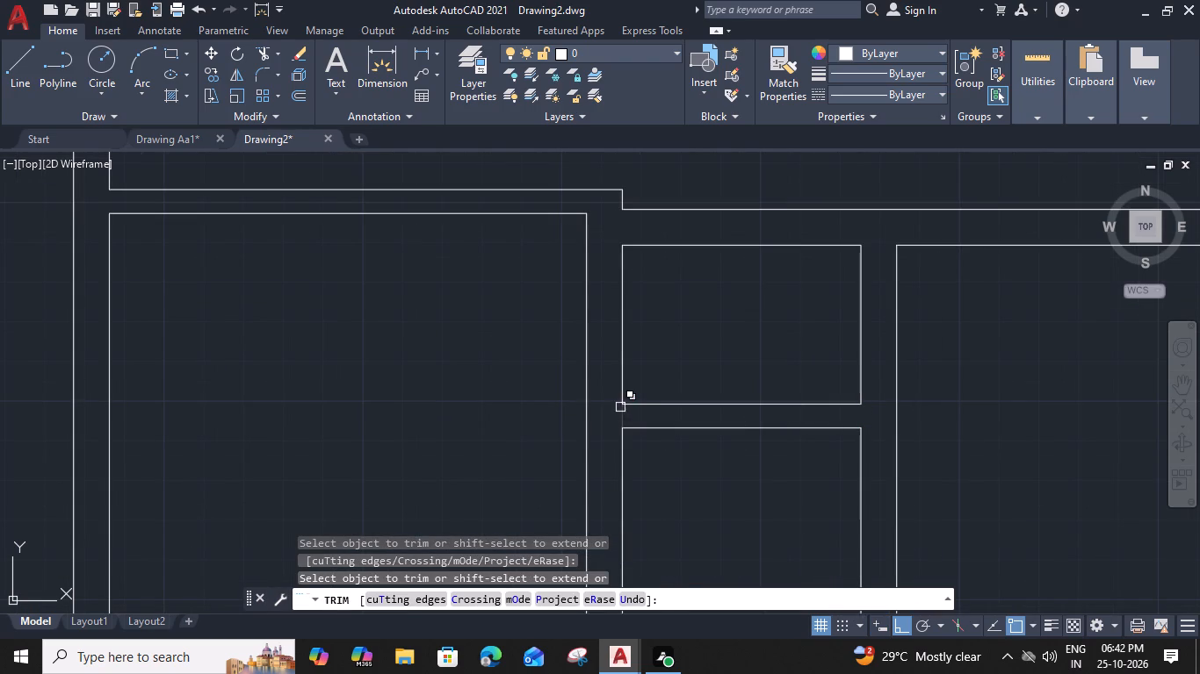
click(623, 414)
key(Escape)
Offset the north line of the narrow room's cross partition 4' to the north.
scroll(625, 414, down, 2)
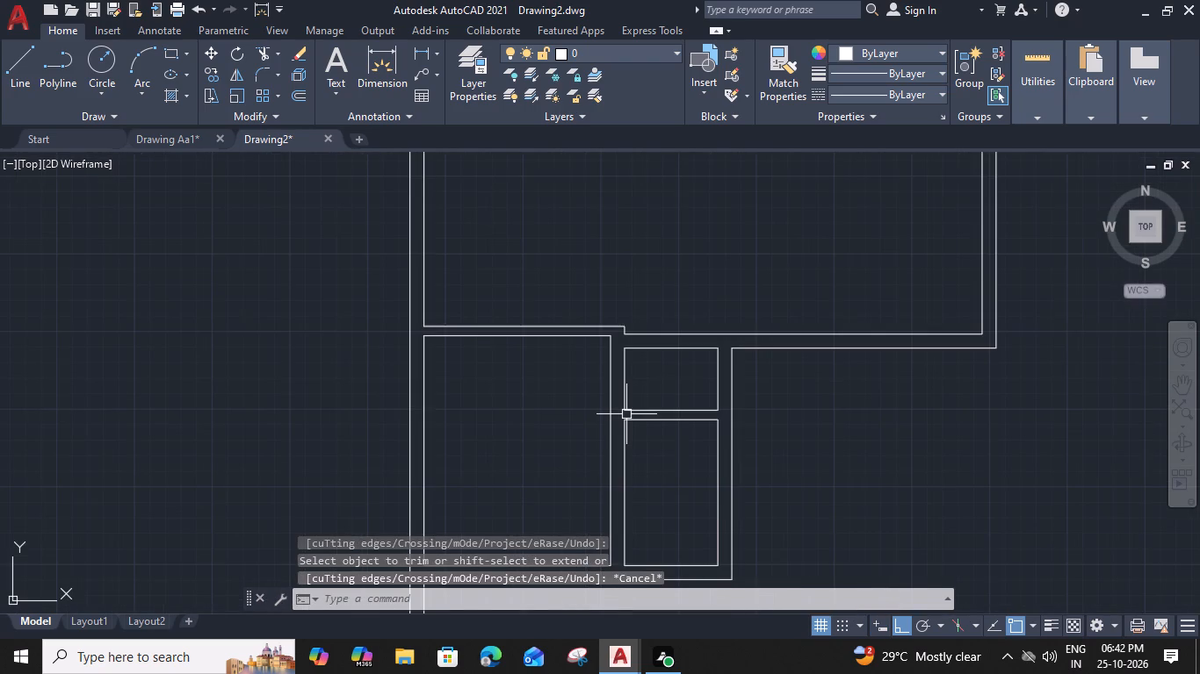
click(676, 412)
text(o)
key(space)
key(4)
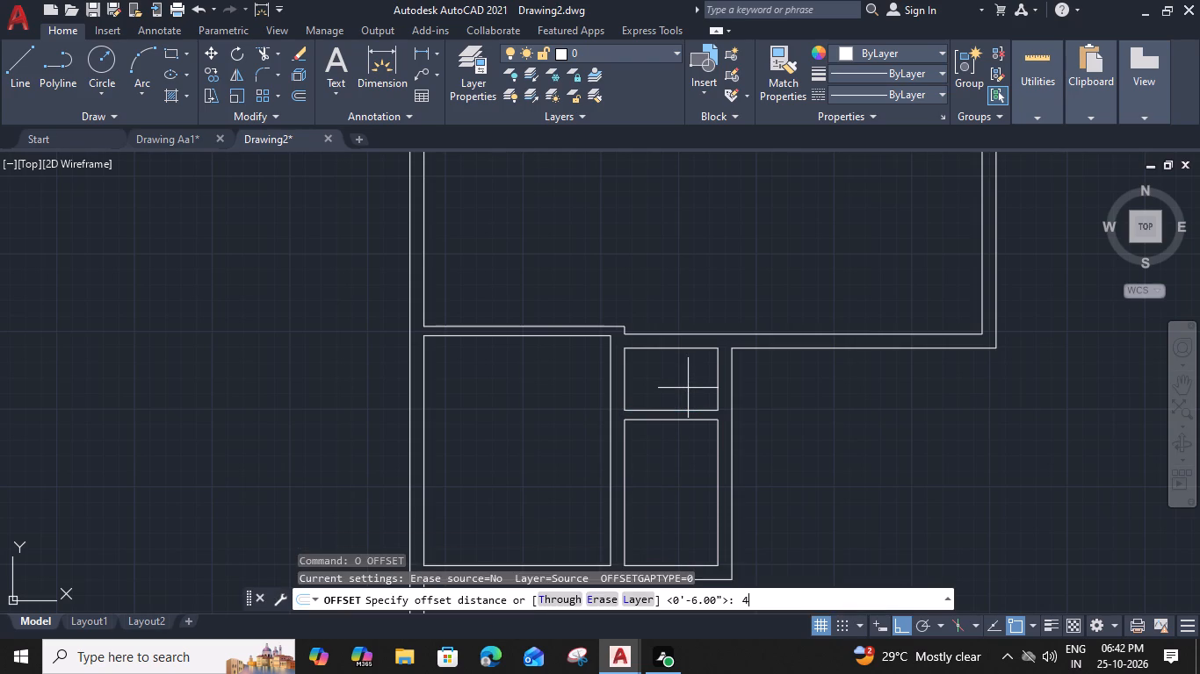
text(')
key(space)
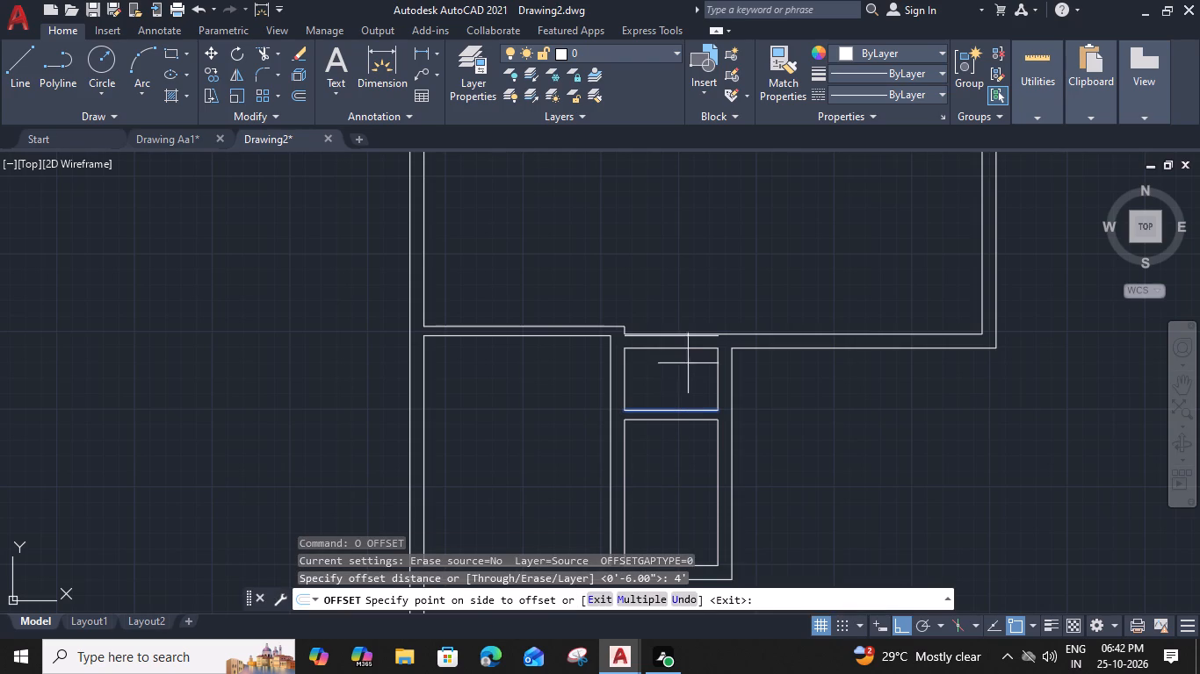
click(686, 319)
scroll(686, 319, up, 3)
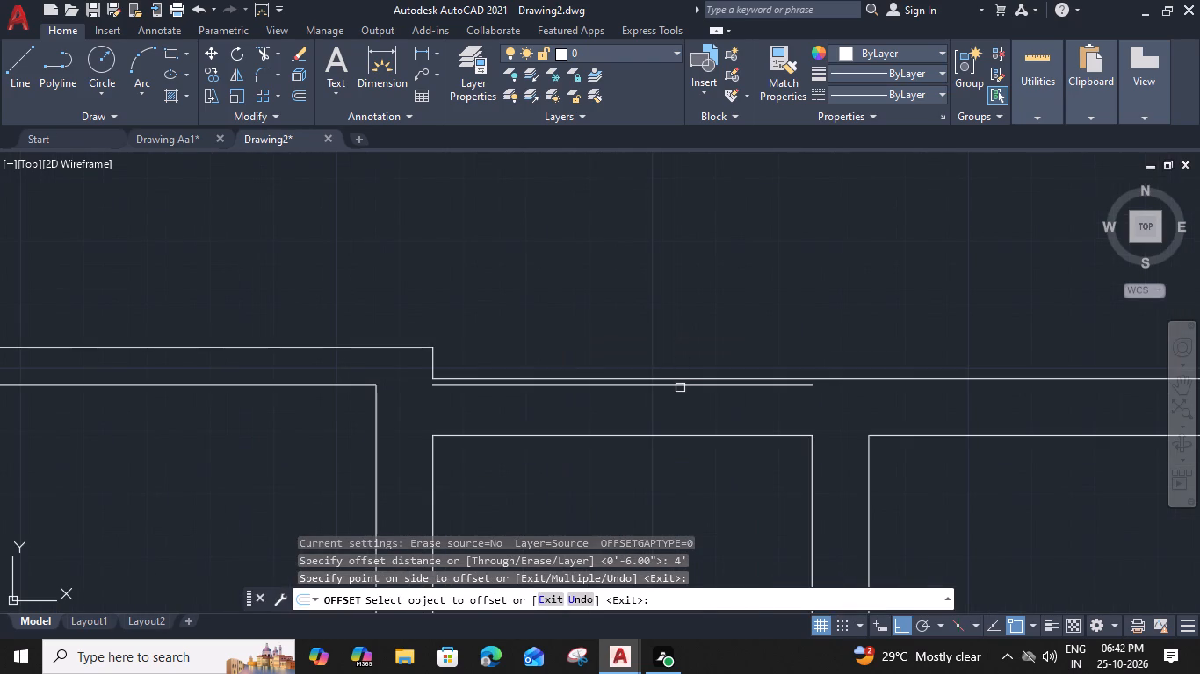
click(680, 388)
scroll(676, 312, down, 2)
key(Escape)
Offset the new 4' line 6" to the north for the small compartment's north wall thickness.
scroll(673, 350, up, 2)
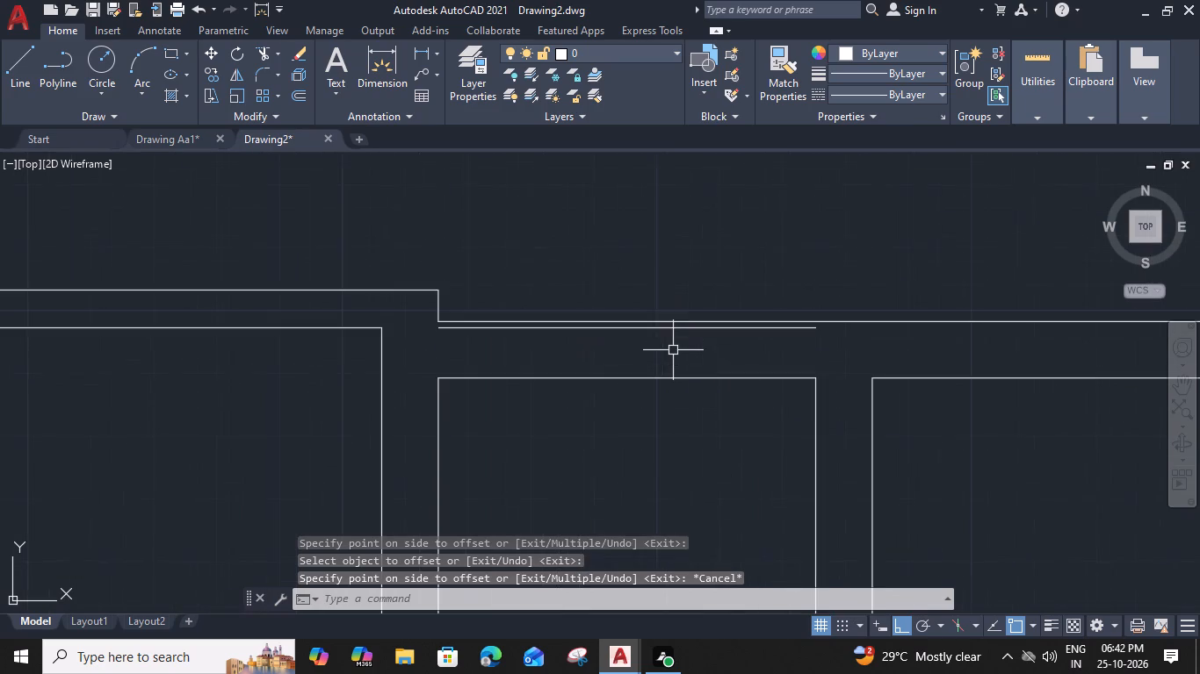
click(672, 331)
text(o 6)
key(shift+quotedbl)
key(Return)
click(683, 273)
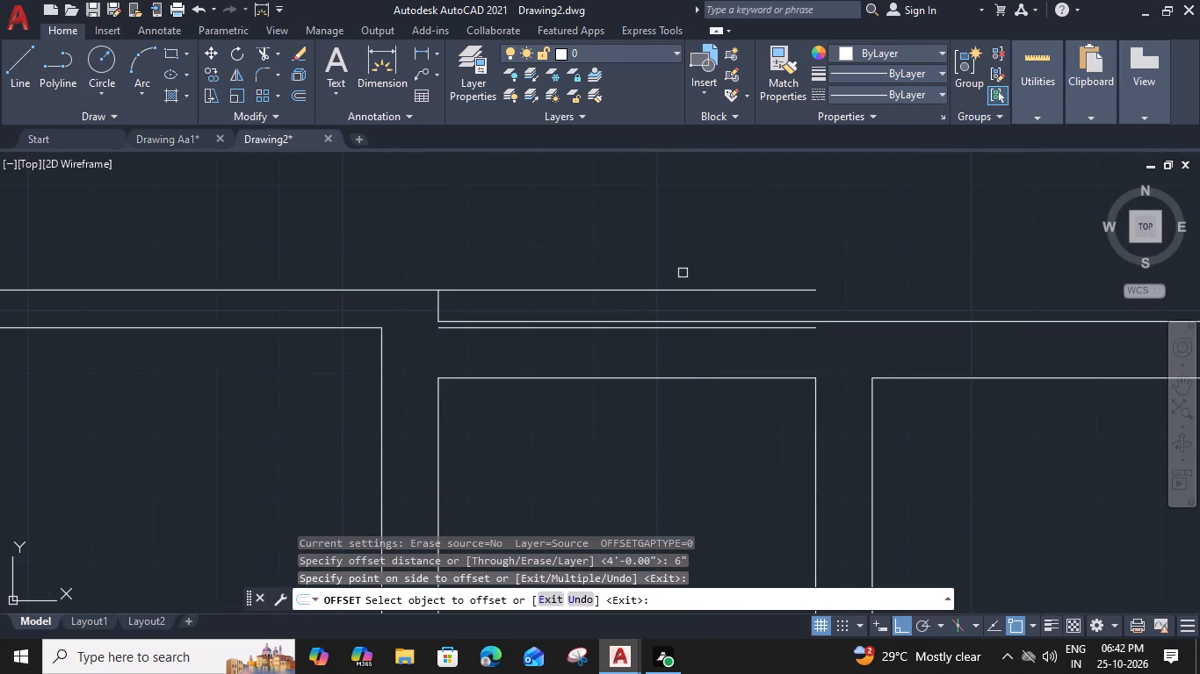
key(Escape)
Extend the small compartment's inner east and west wall lines to the new north line and trim away its old north line.
key(t)
text(r)
key(space)
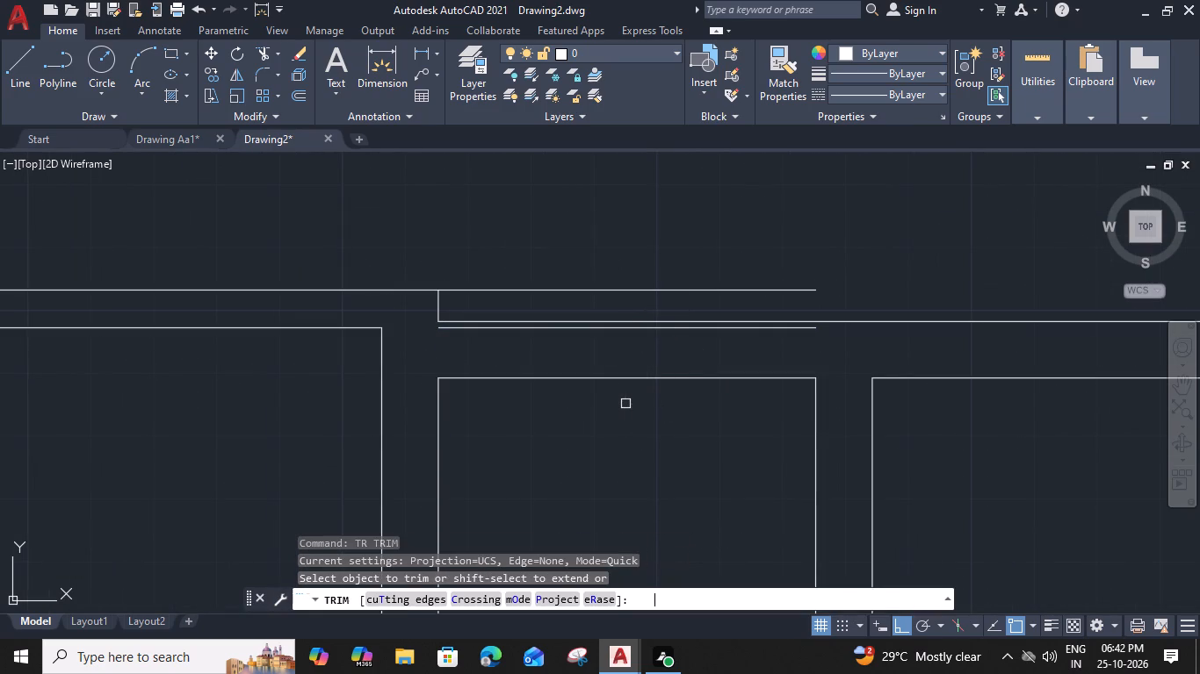
shift+click(818, 447)
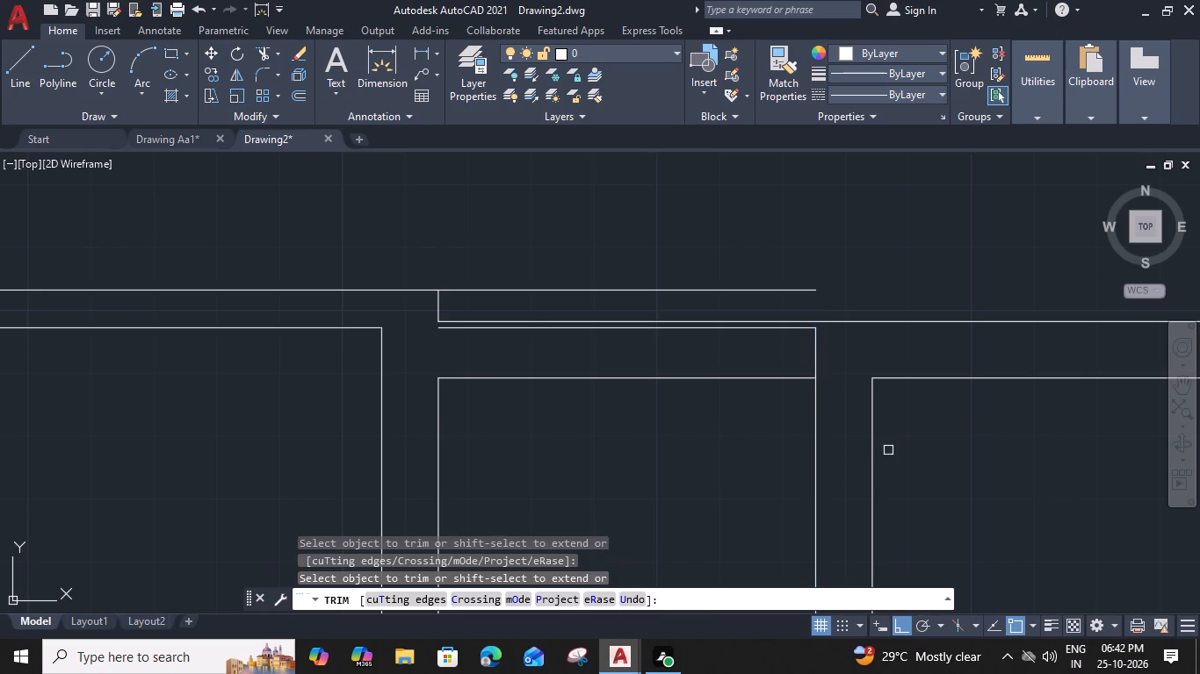
shift+click(439, 450)
click(612, 381)
Trim the old jog and wall line above the small compartment, and extend its inner east line to the outer north line.
scroll(663, 375, down, 1)
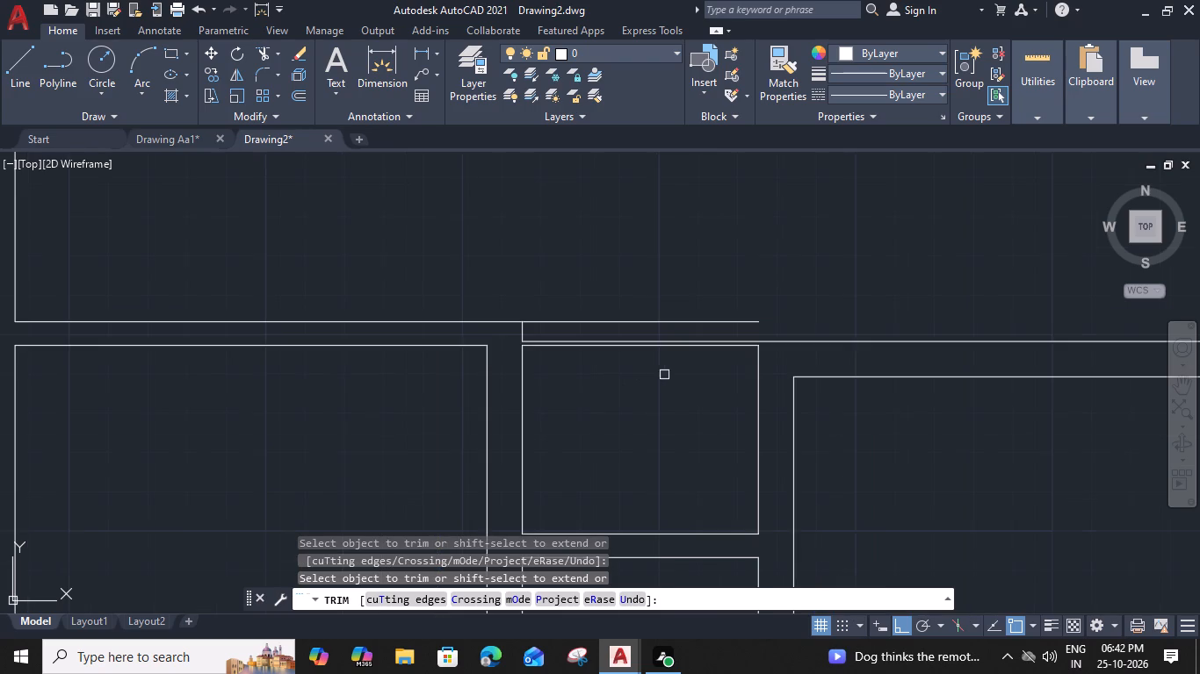
middle_drag(676, 379, 669, 418)
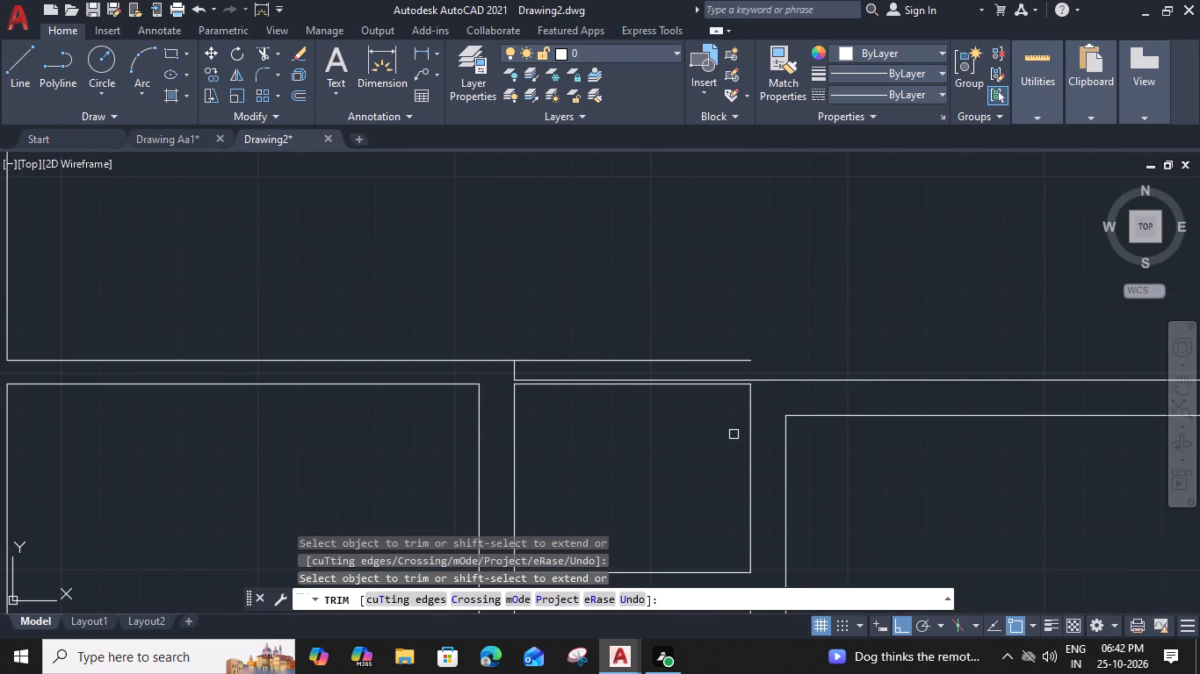
shift+click(512, 369)
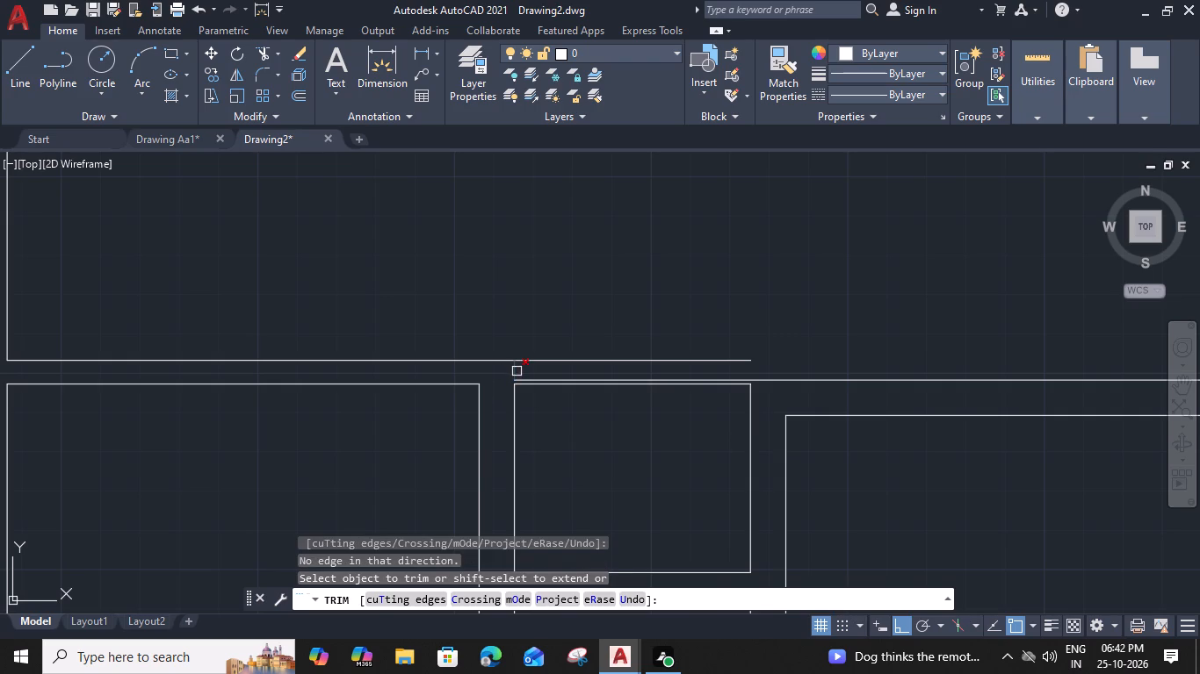
click(517, 371)
scroll(518, 371, up, 2)
scroll(524, 383, down, 2)
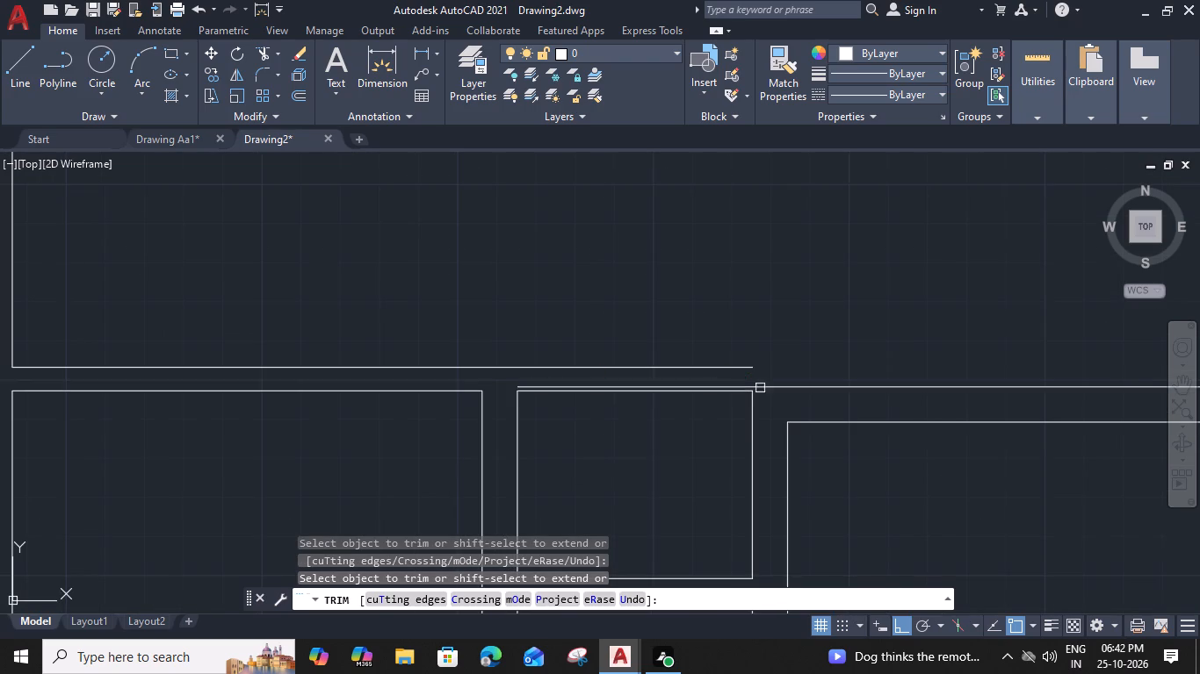
shift+click(754, 430)
scroll(703, 384, up, 1)
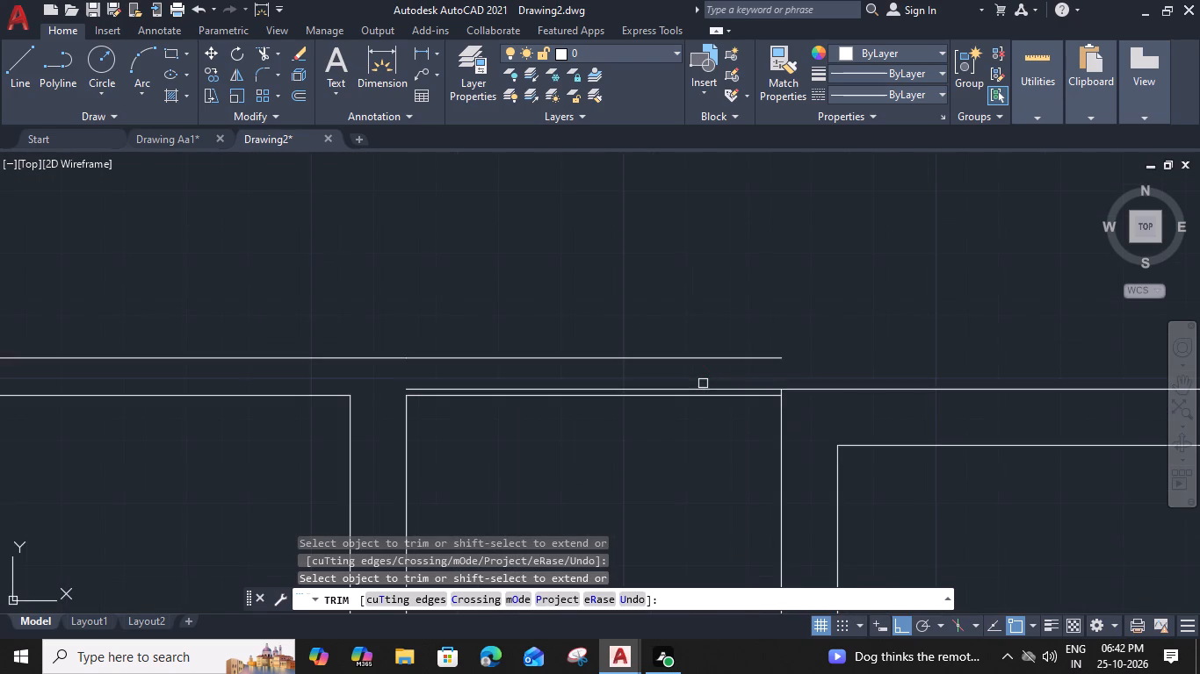
click(703, 389)
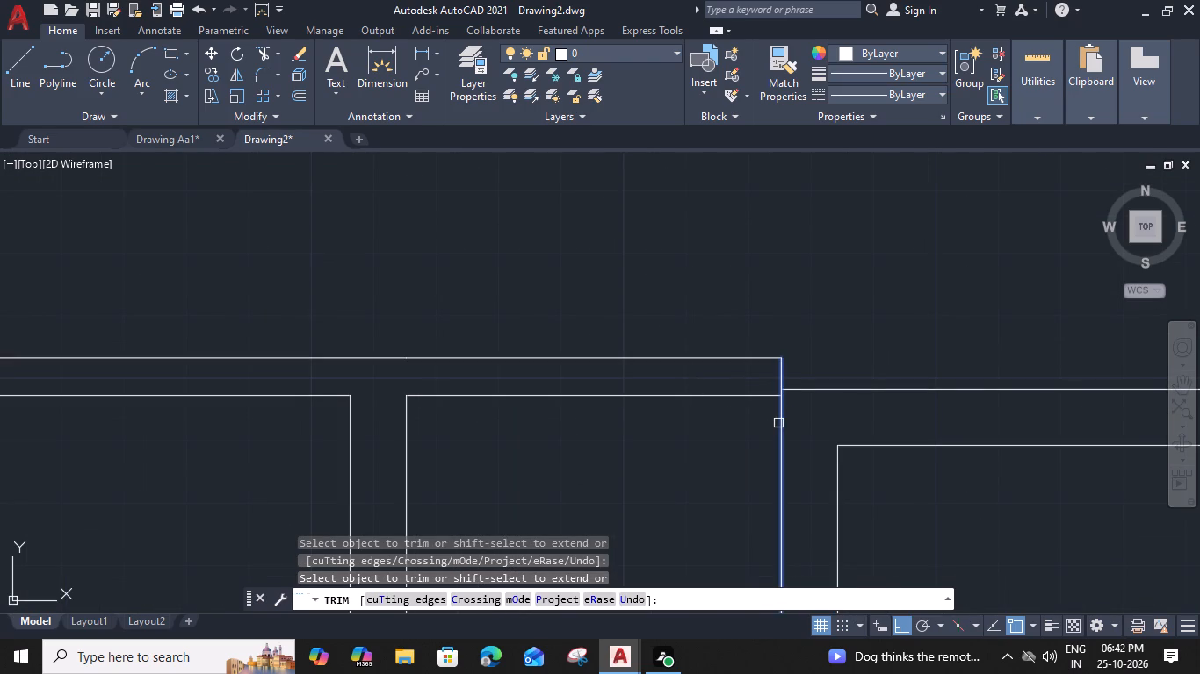
shift+click(778, 423)
scroll(650, 420, down, 1)
middle_drag(699, 457, 703, 391)
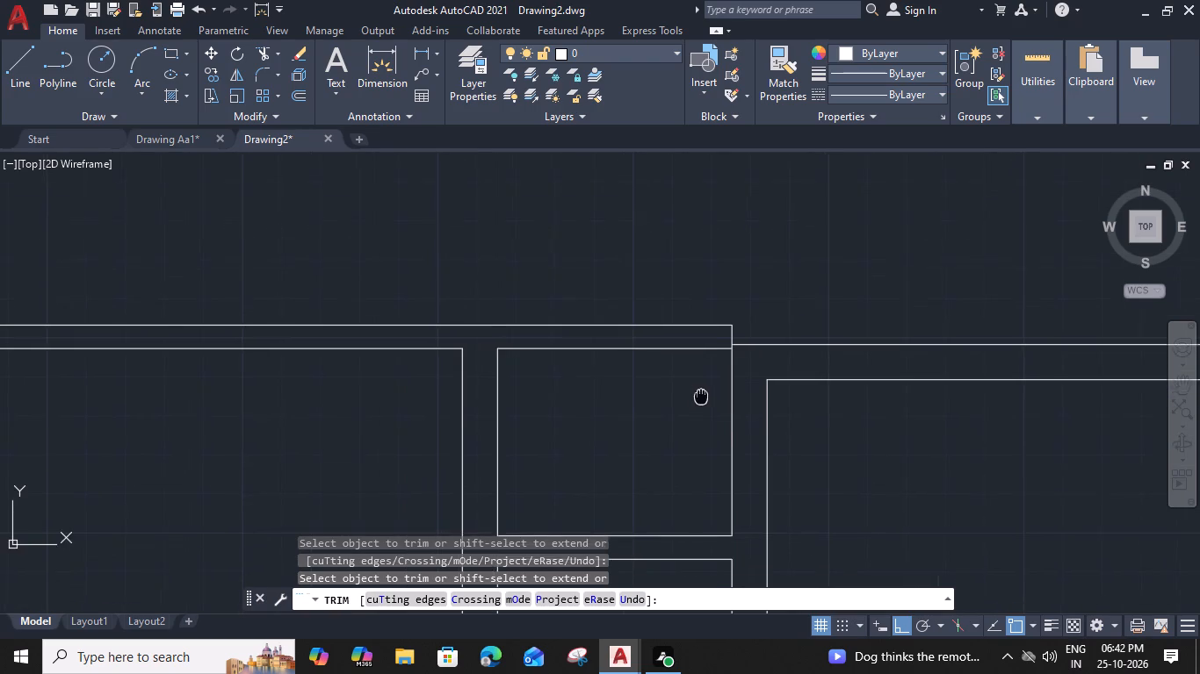
middle_drag(703, 391, 706, 363)
key(Escape)
Fillet the narrow room's outer east wall line with the small compartment's outer north line at zero radius.
text(f)
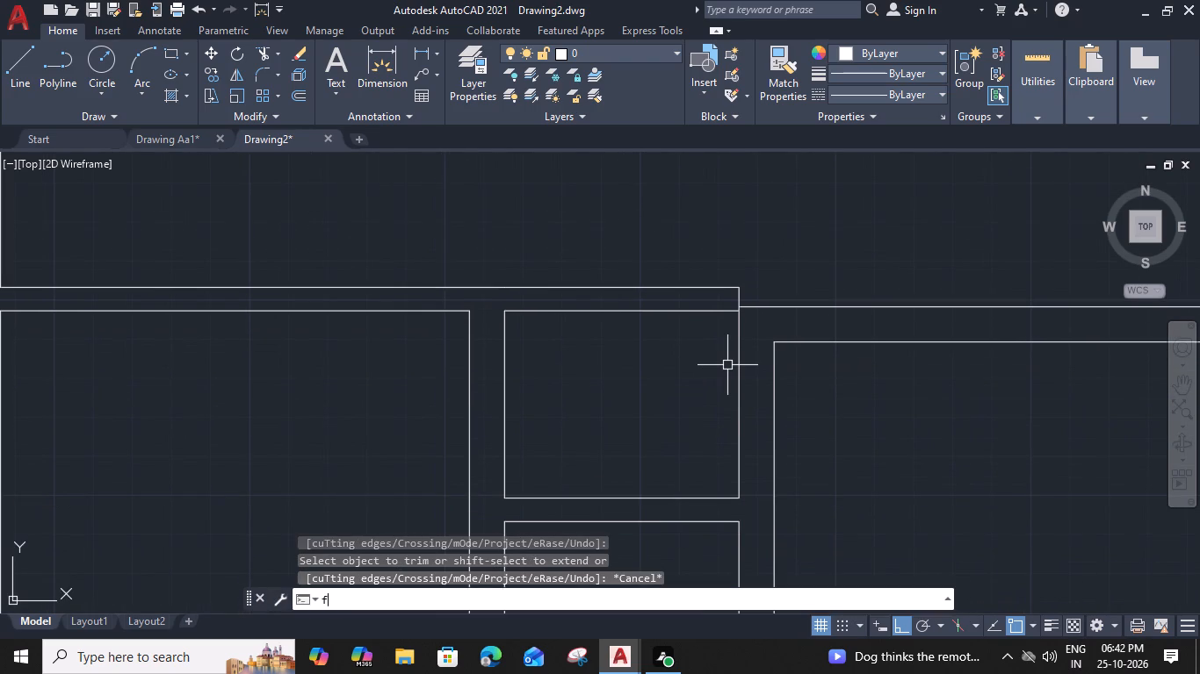
key(space)
click(777, 364)
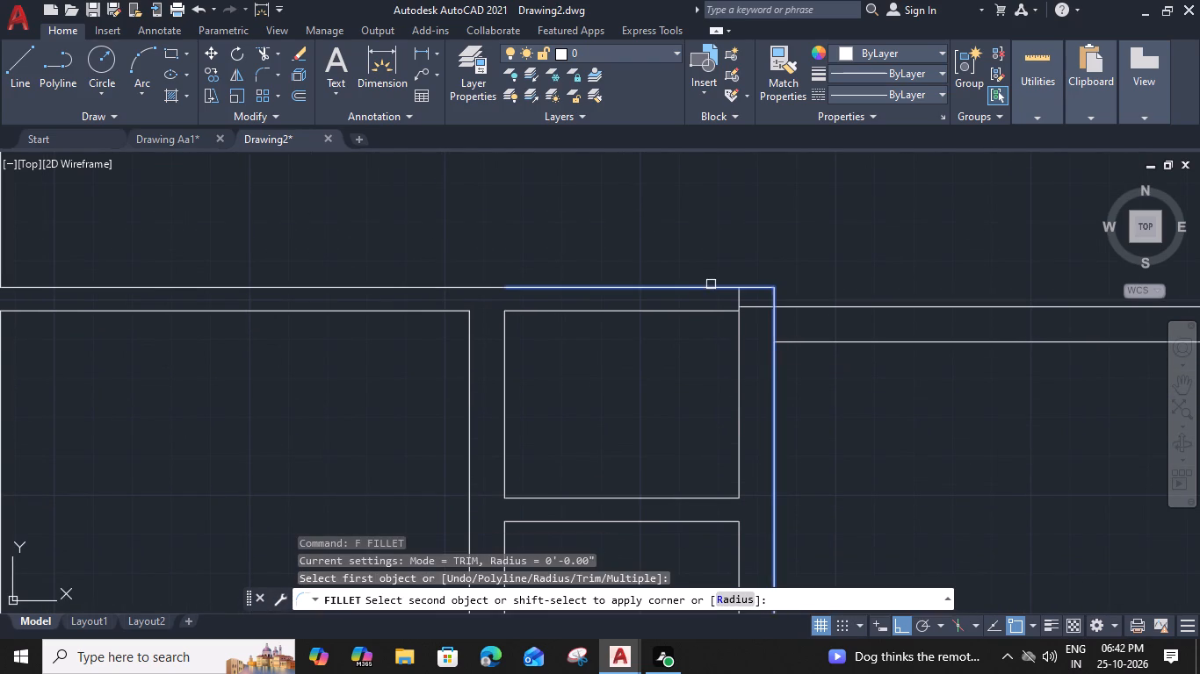
click(712, 286)
Trim the leftover line segments where the small compartment's northeast corner meets the large room's south wall.
text(tr)
key(space)
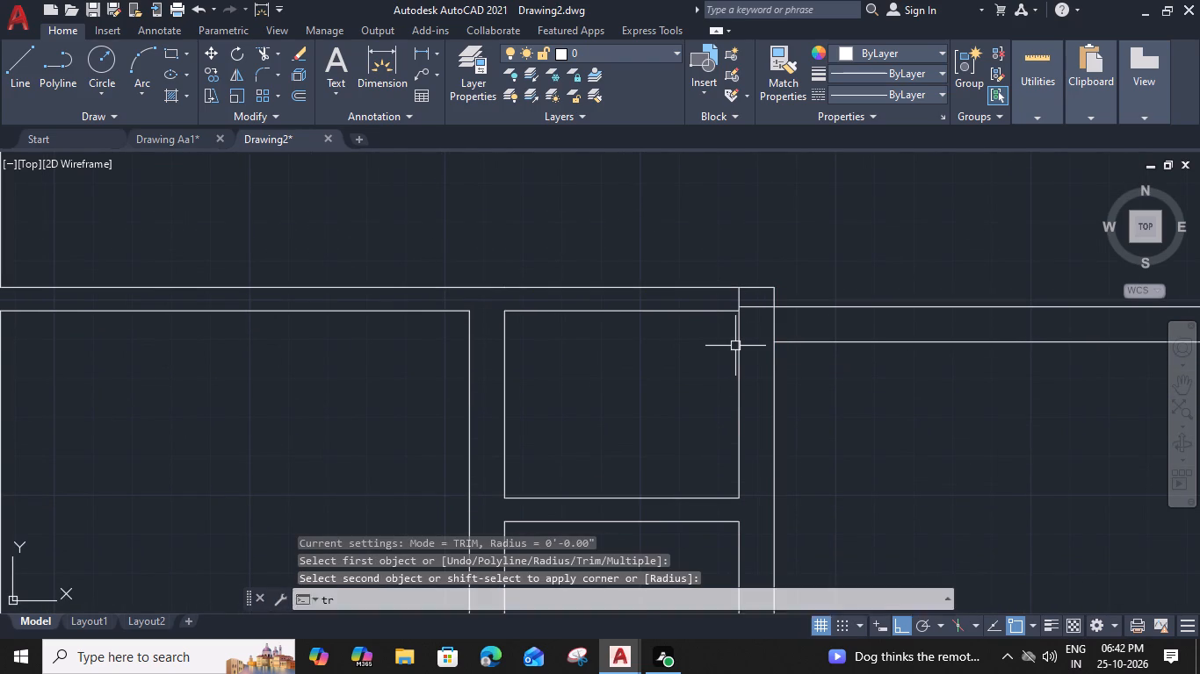
click(755, 303)
click(741, 300)
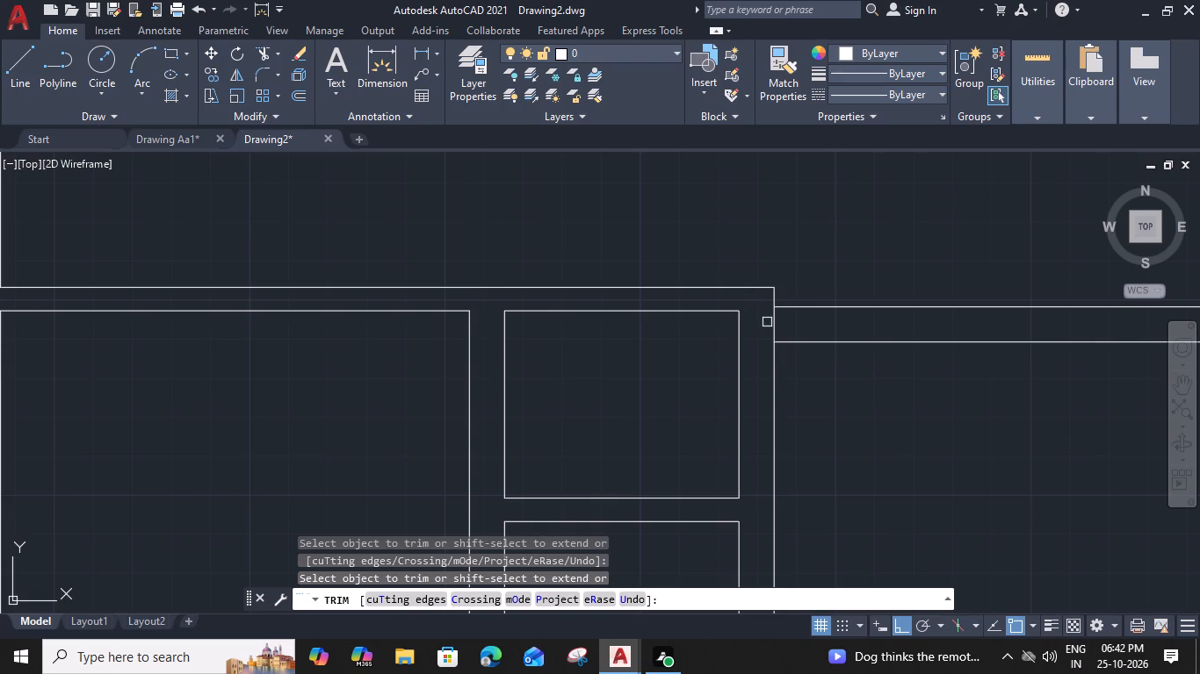
click(774, 323)
key(Escape)
Draw a wall stub from the small compartment's outer northeast corner: 2' north, 9" west, and back down to the wall line.
scroll(773, 322, down, 3)
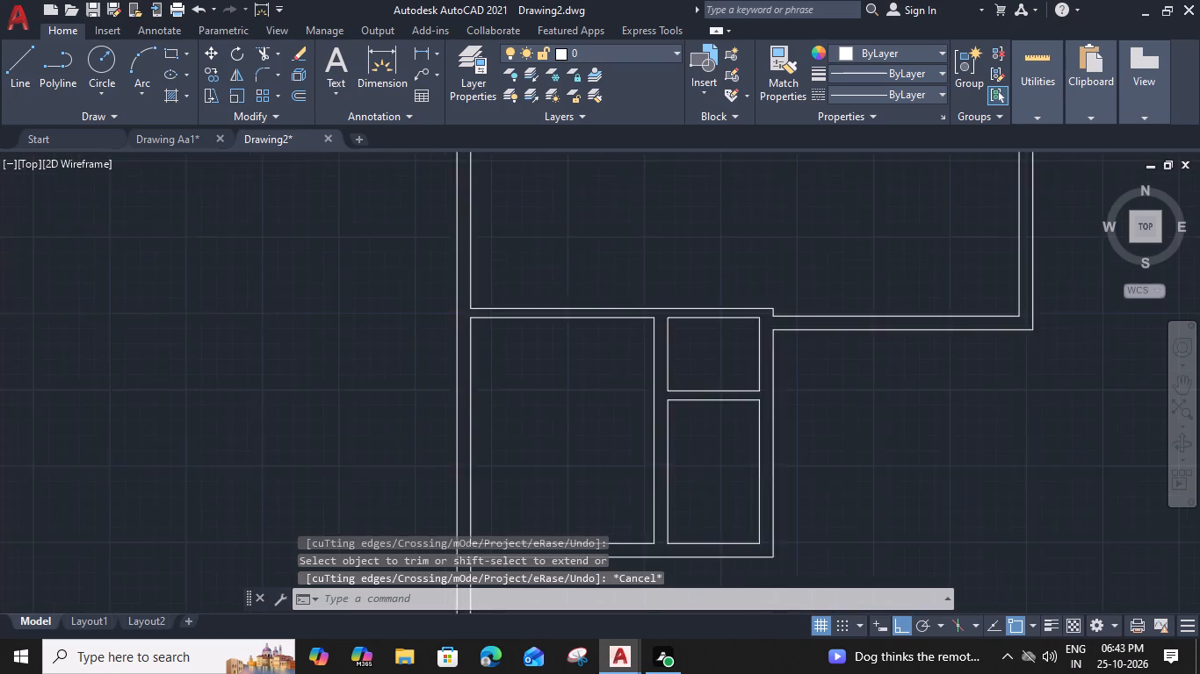
middle_drag(782, 426, 762, 474)
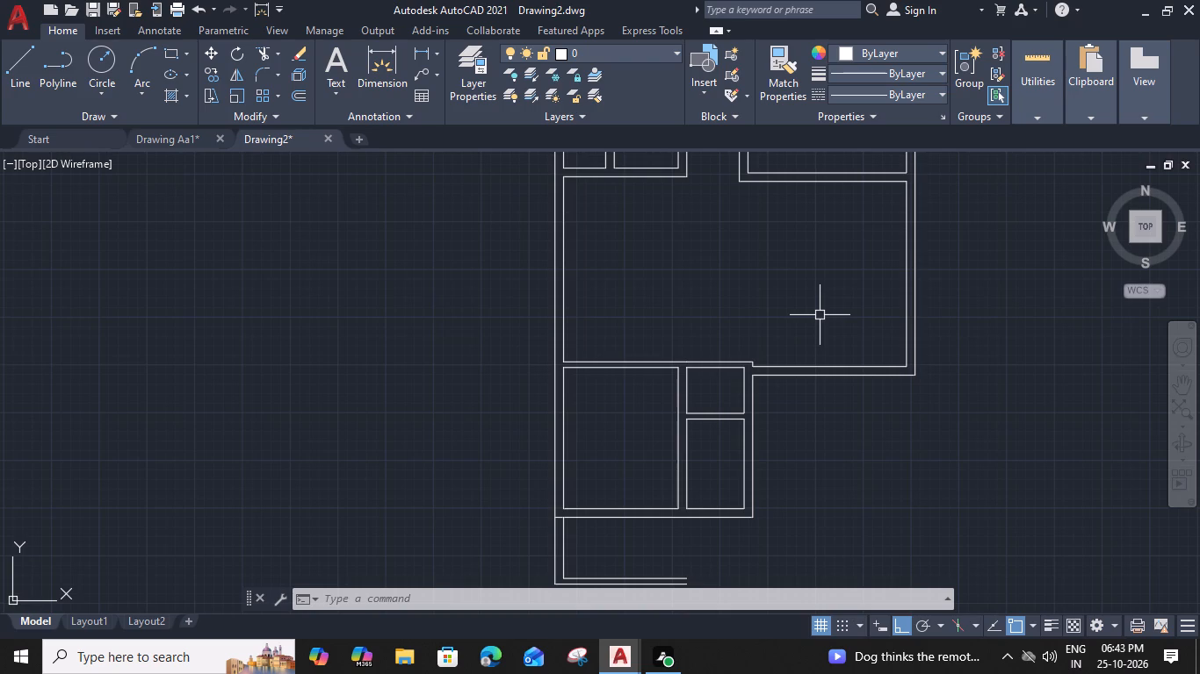
scroll(820, 315, down, 1)
middle_drag(826, 310, 815, 319)
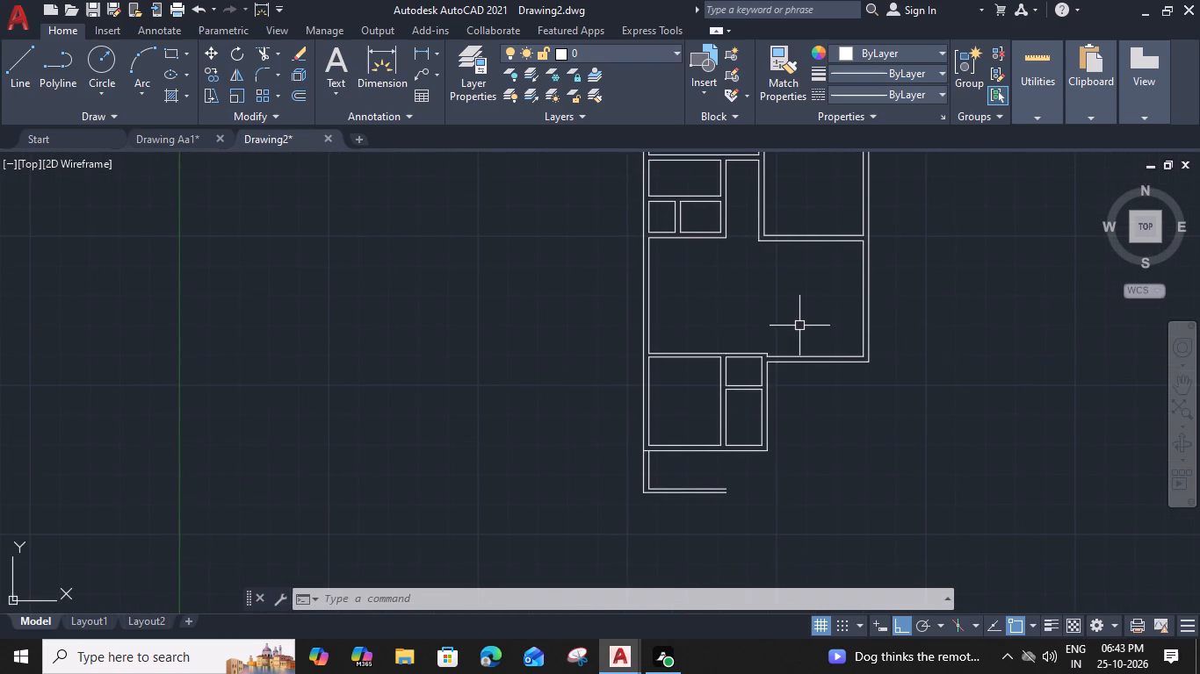
scroll(799, 326, up, 2)
middle_drag(797, 328, 793, 402)
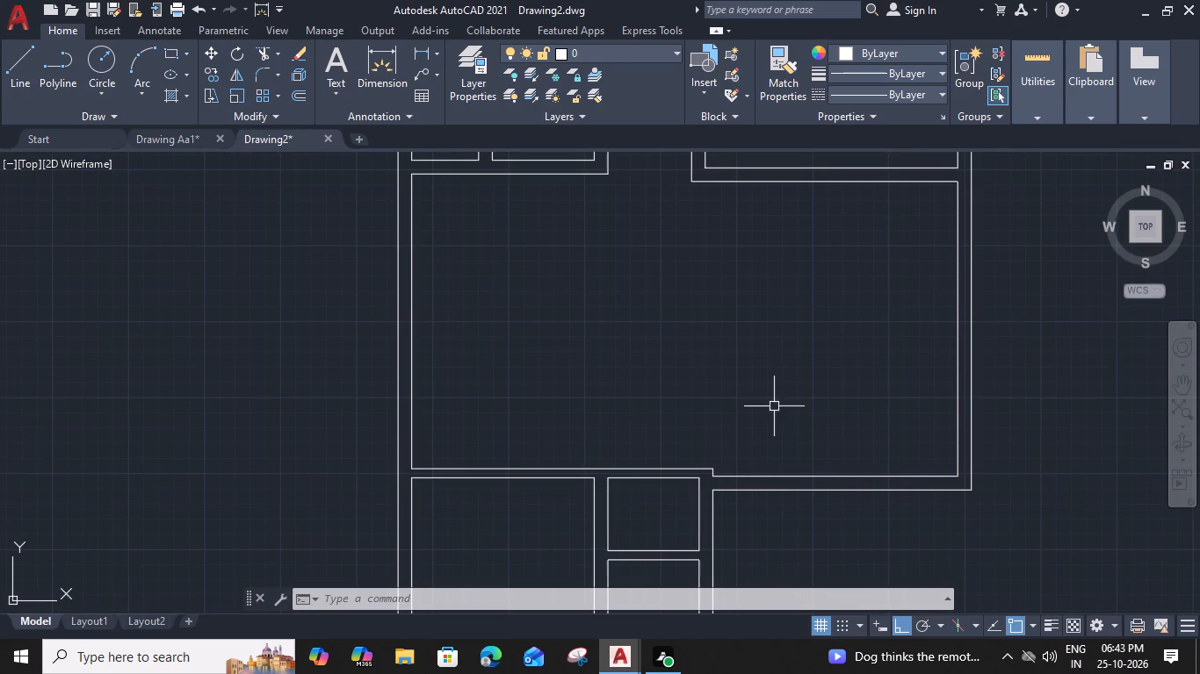
scroll(724, 494, up, 1)
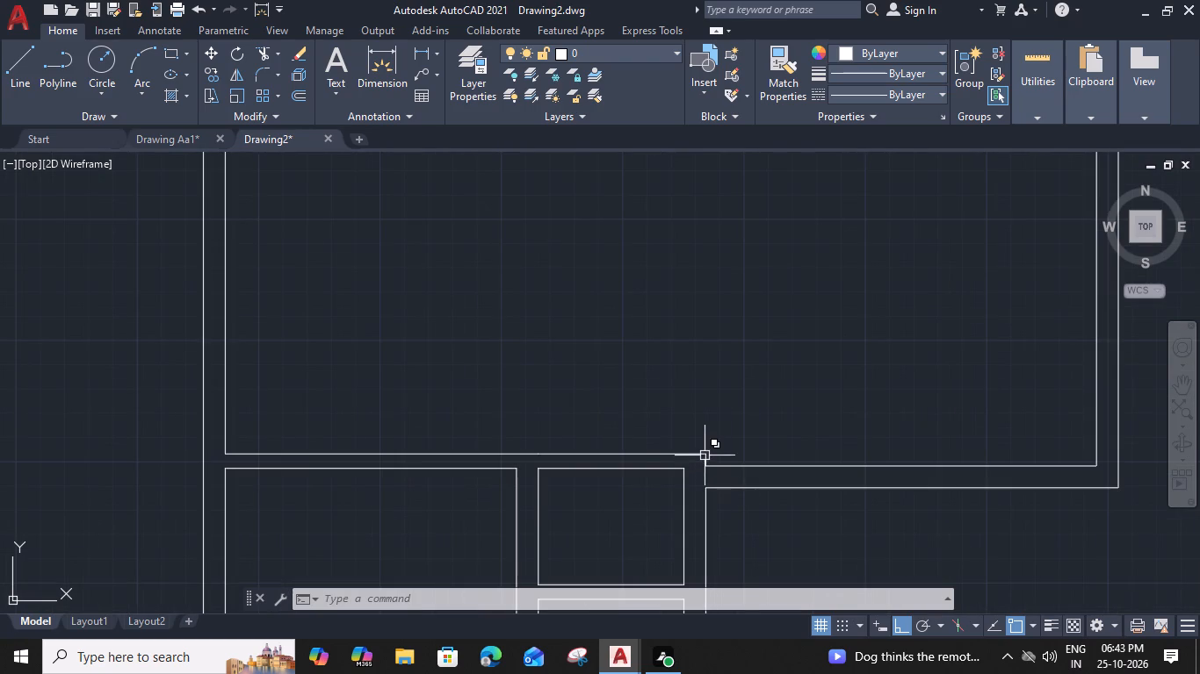
key(l)
key(space)
click(705, 452)
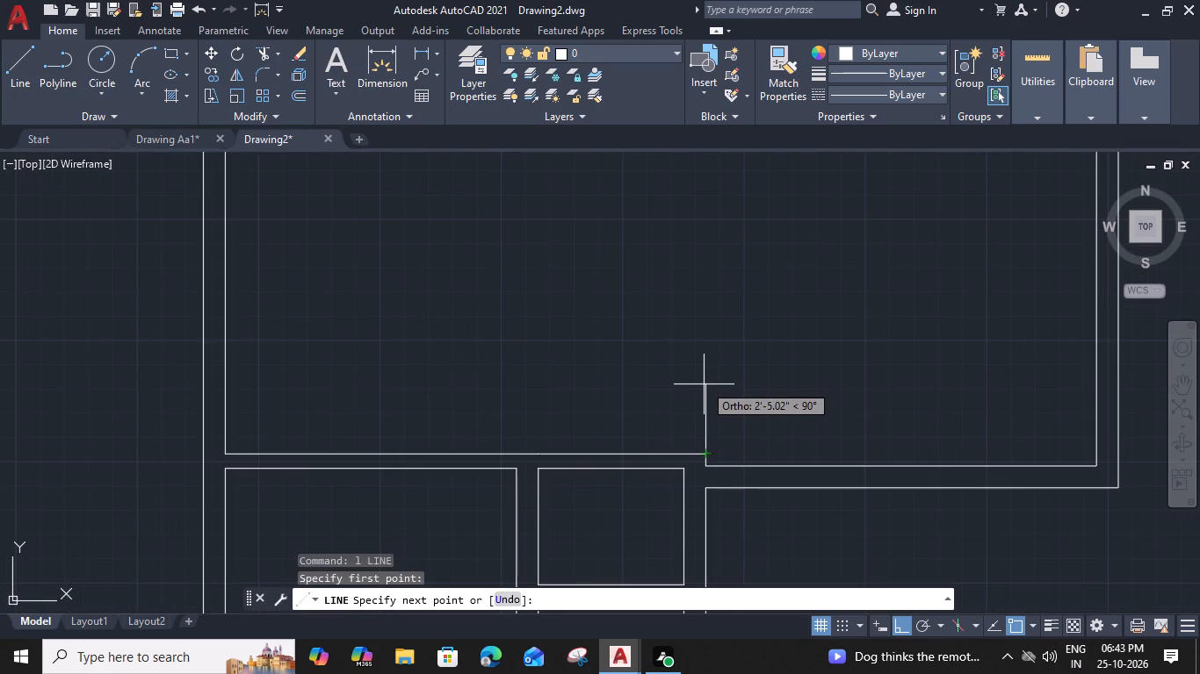
text(2')
key(space)
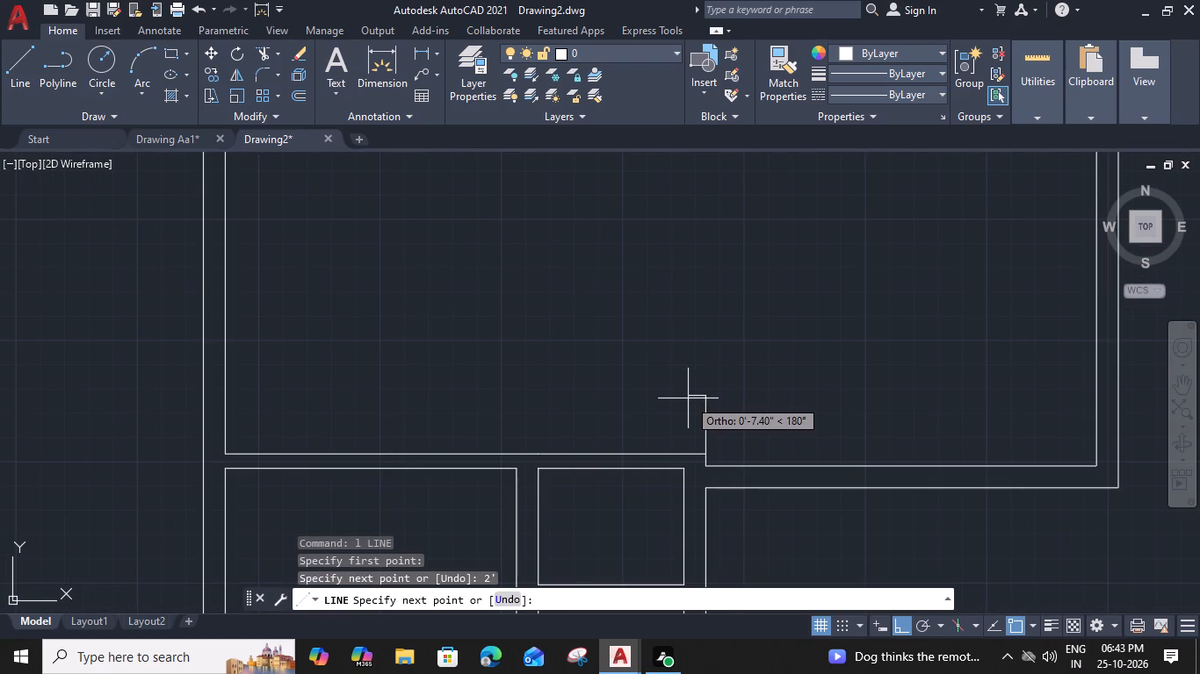
key(9)
key(shift+quotedbl)
key(Return)
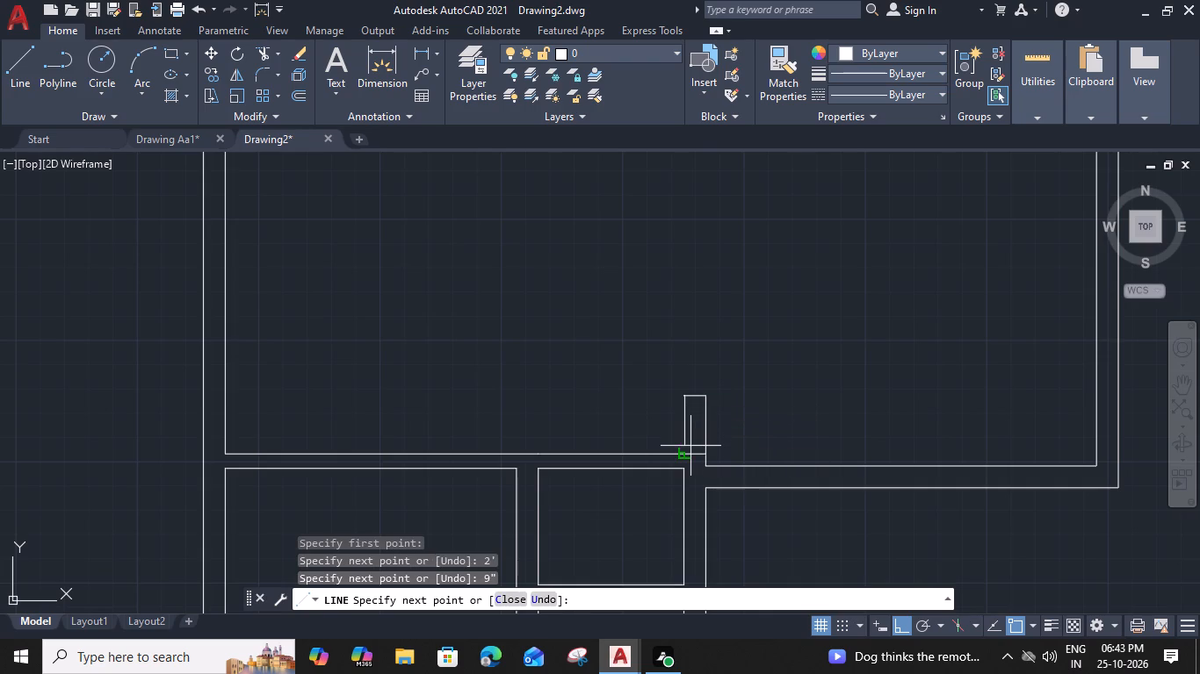
scroll(688, 456, up, 2)
click(681, 451)
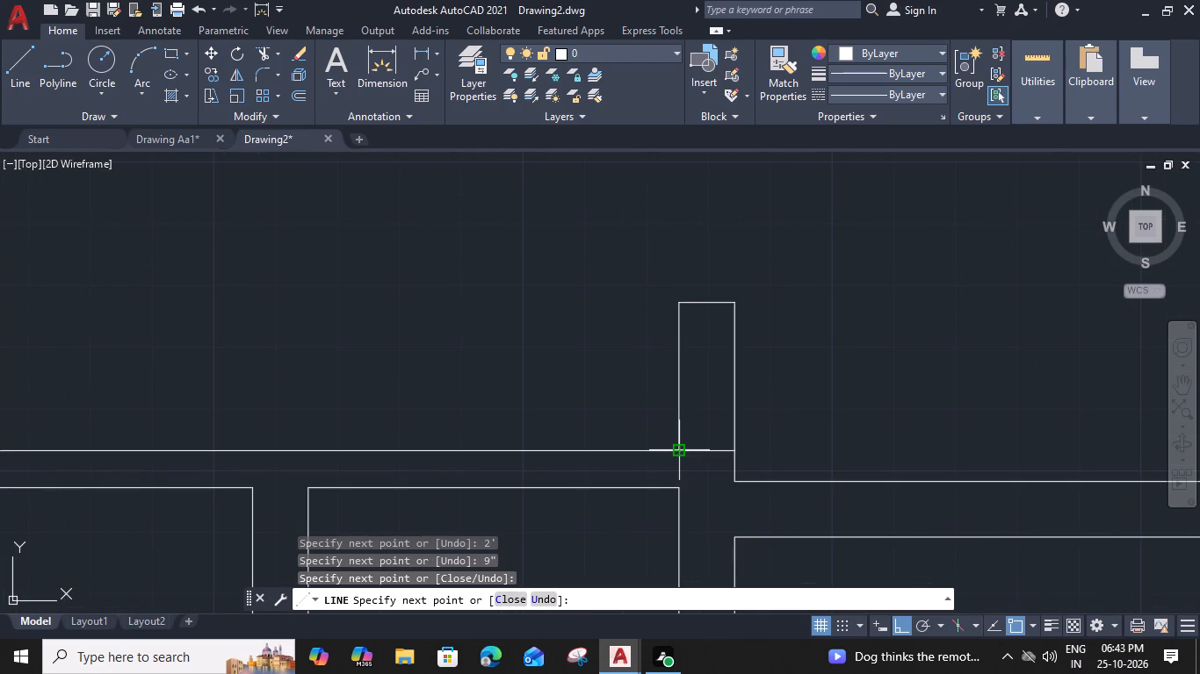
key(Escape)
Trim the wall line across the base of the new 9" stub.
key(t)
text(r)
key(space)
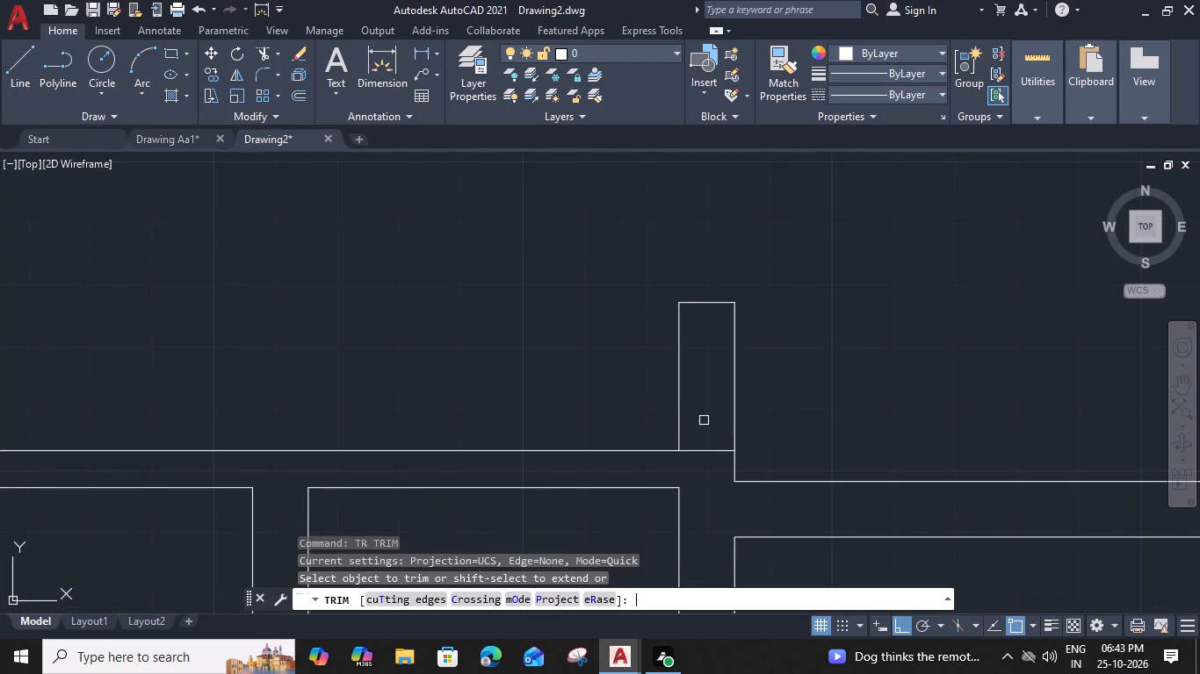
click(704, 448)
scroll(704, 448, down, 2)
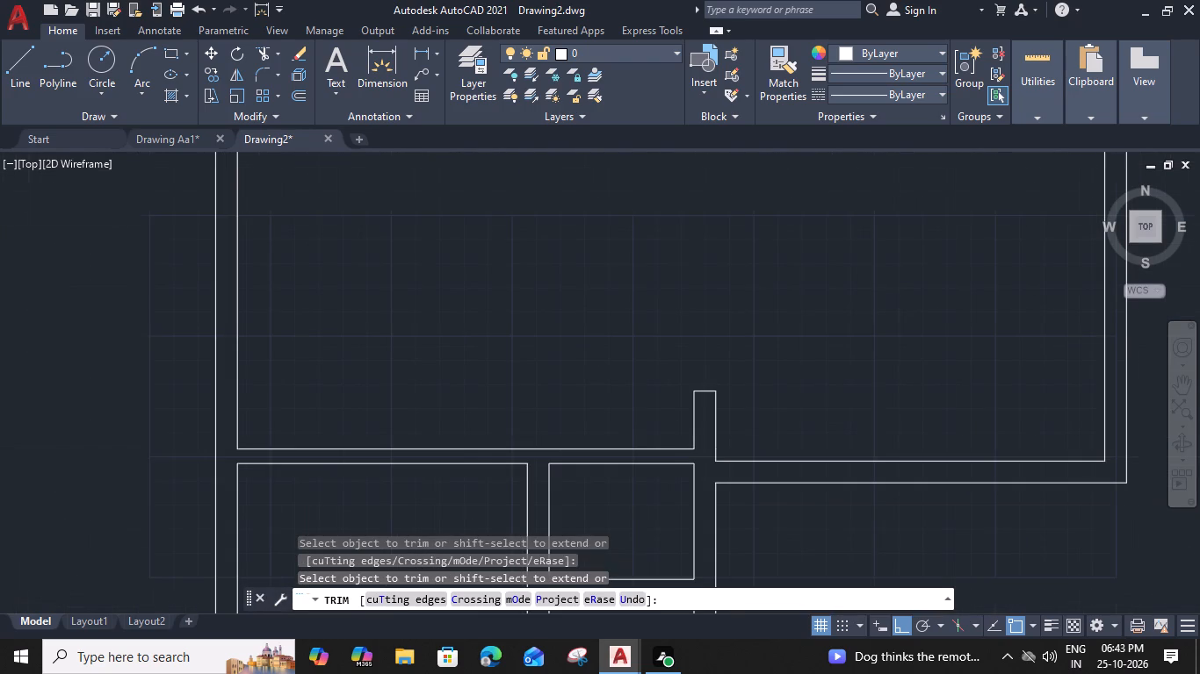
Draw short lines across the north outer wall from the north-middle room's inner northwest and northeast corners to the outer wall line.
key(Escape)
scroll(751, 505, down, 2)
middle_drag(677, 488, 676, 487)
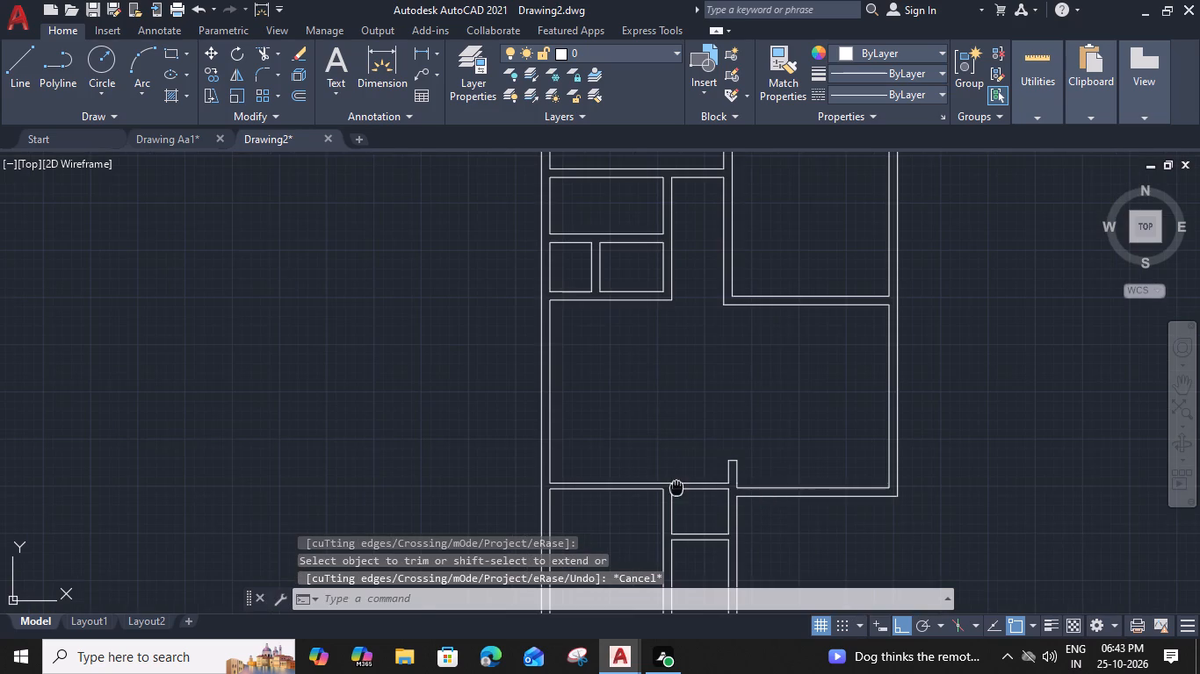
middle_drag(676, 487, 723, 470)
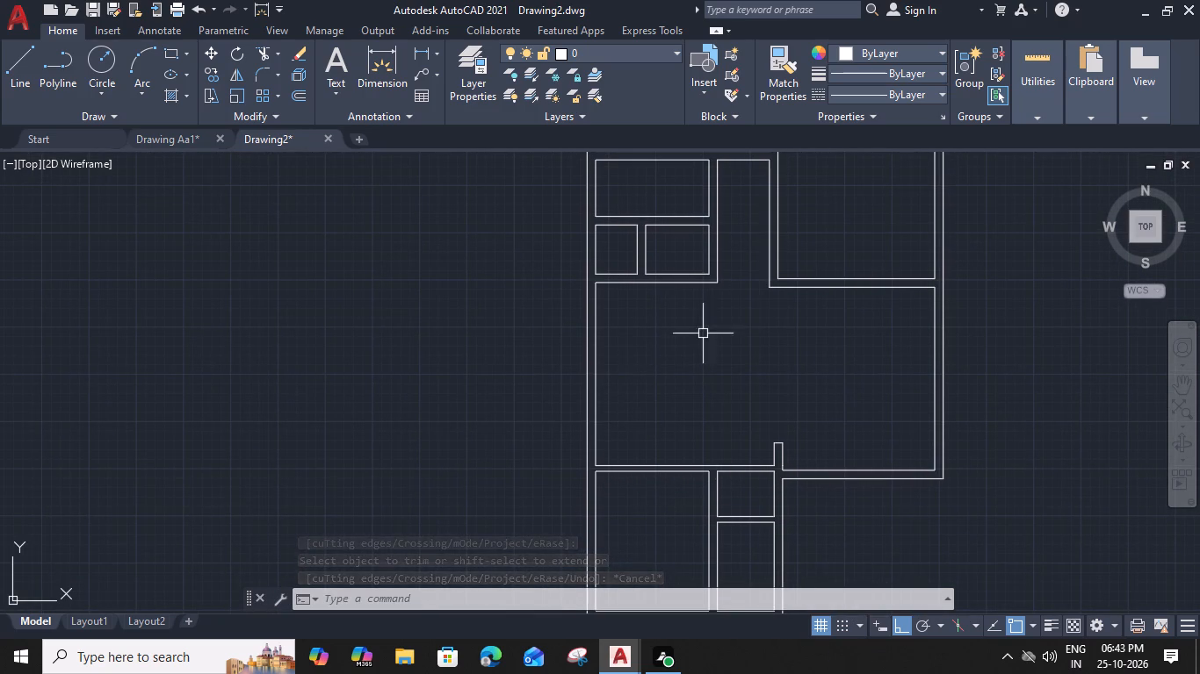
middle_drag(705, 334, 673, 359)
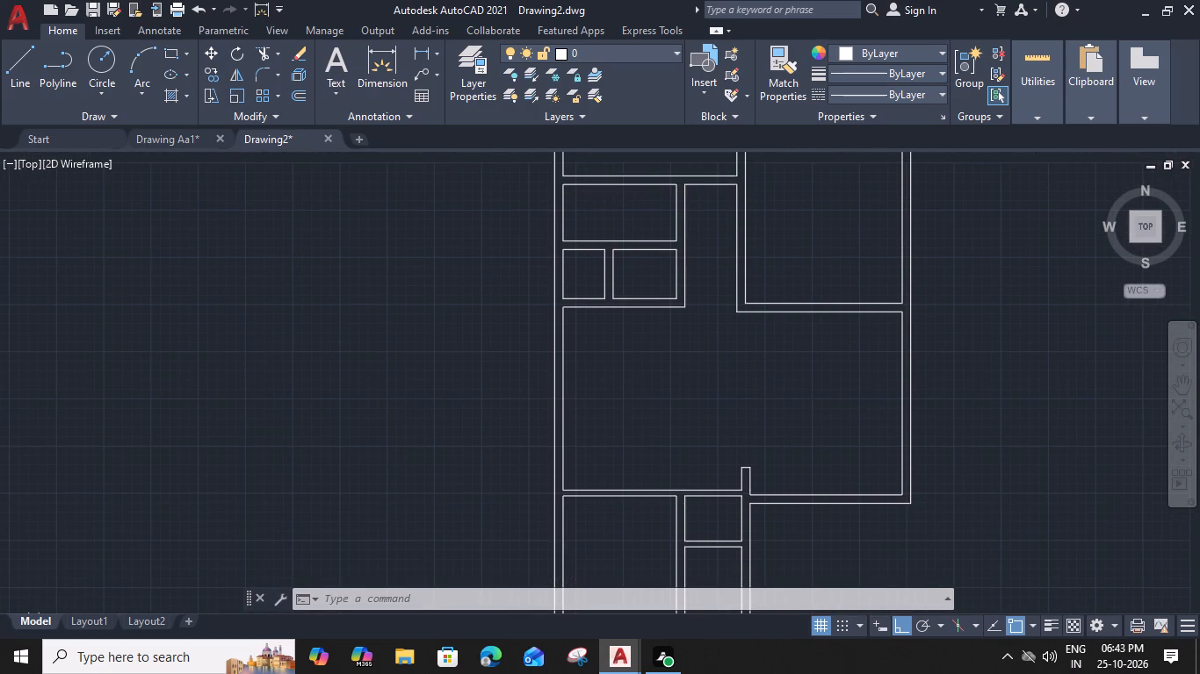
middle_drag(743, 313, 716, 350)
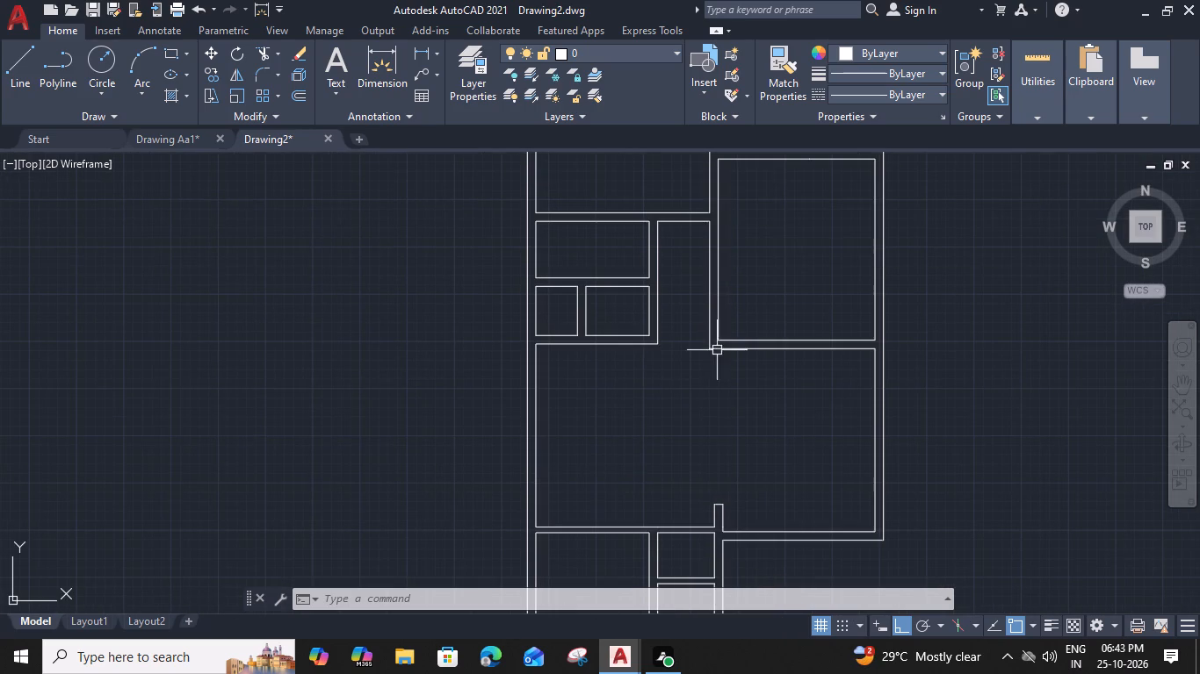
middle_drag(738, 298, 690, 485)
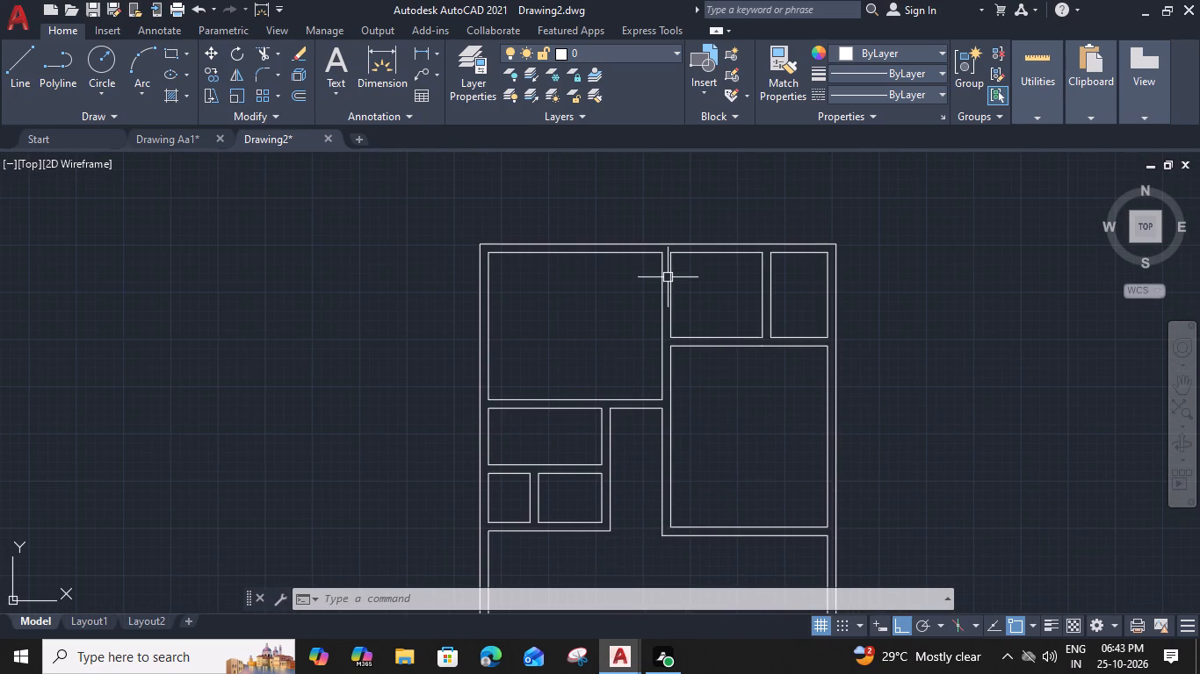
text(l)
key(space)
scroll(681, 241, up, 2)
click(659, 267)
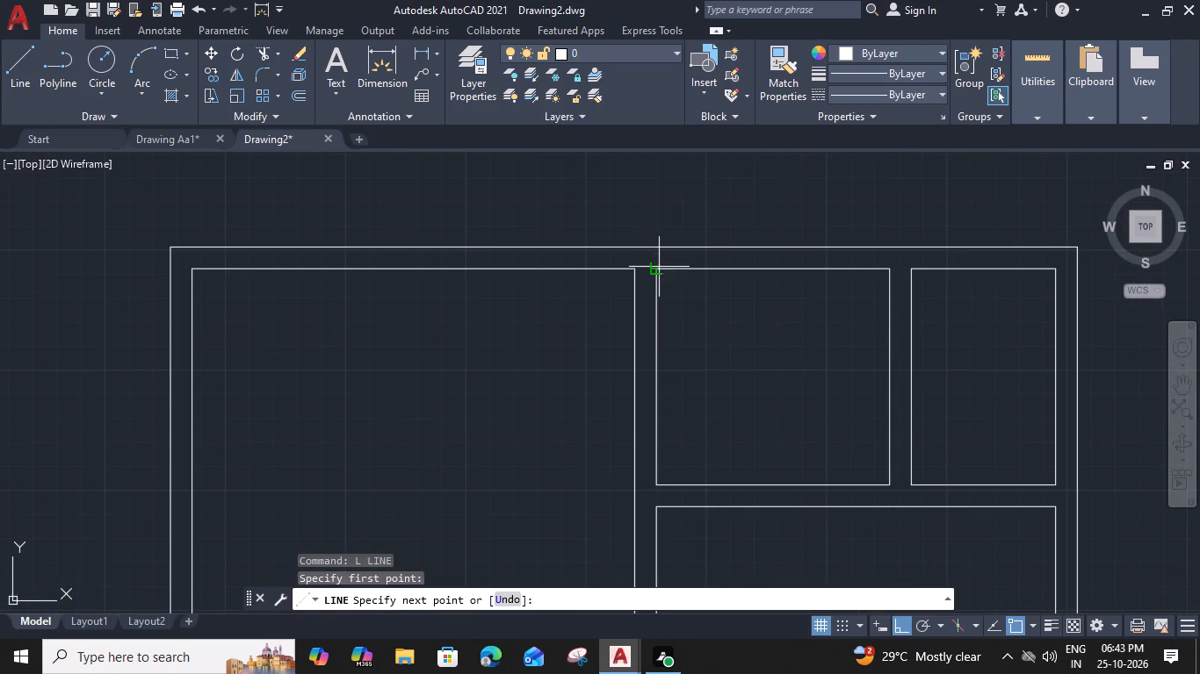
click(659, 247)
key(space)
key(space)
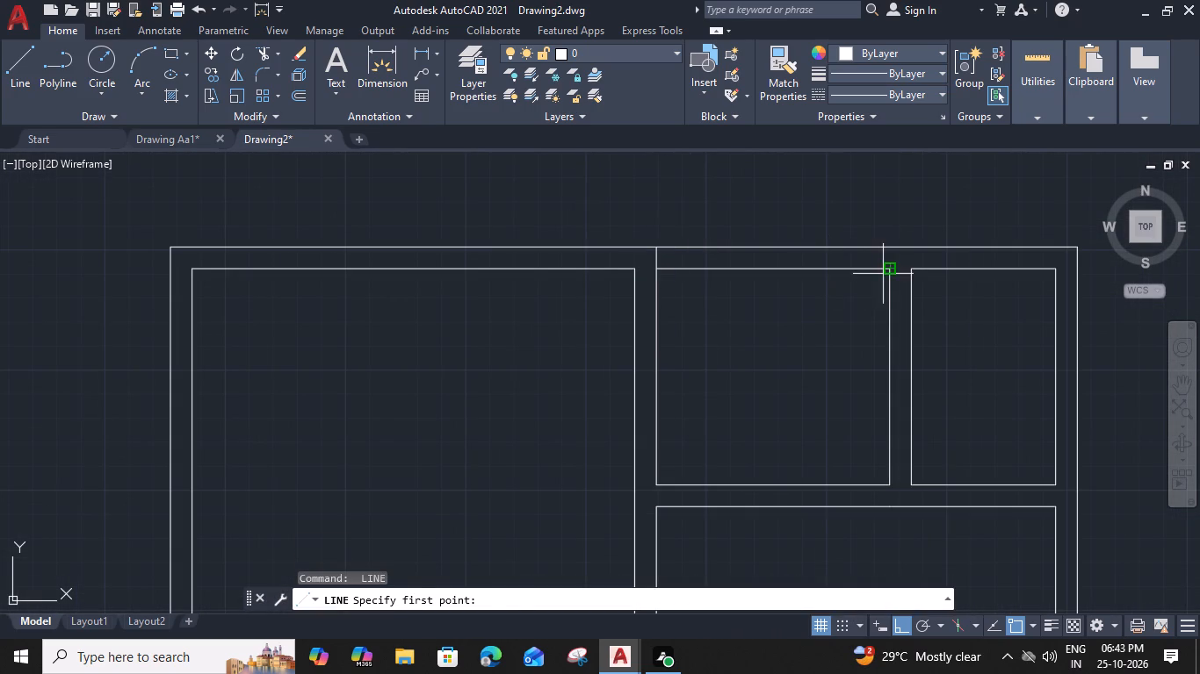
click(886, 273)
click(886, 247)
key(space)
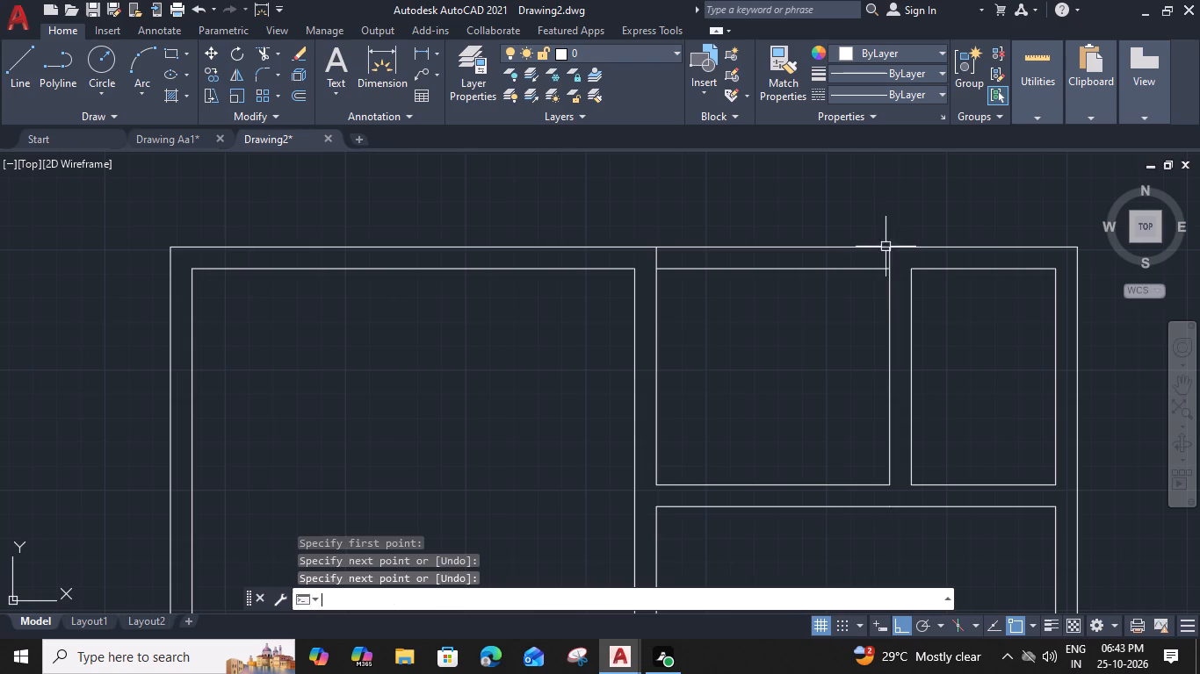
Draw lines across the partitions: west from the north-middle room's southwest corner, and south from the northeast room's southwest corner.
middle_drag(784, 391, 784, 312)
key(space)
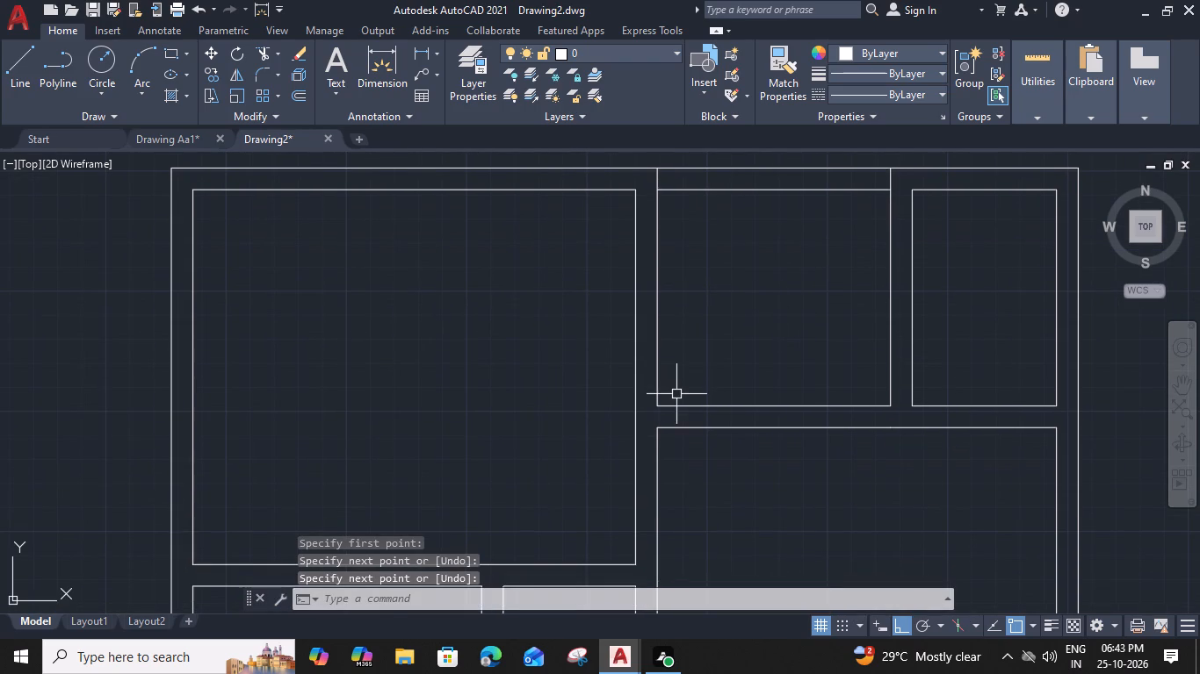
click(658, 409)
click(635, 405)
key(space)
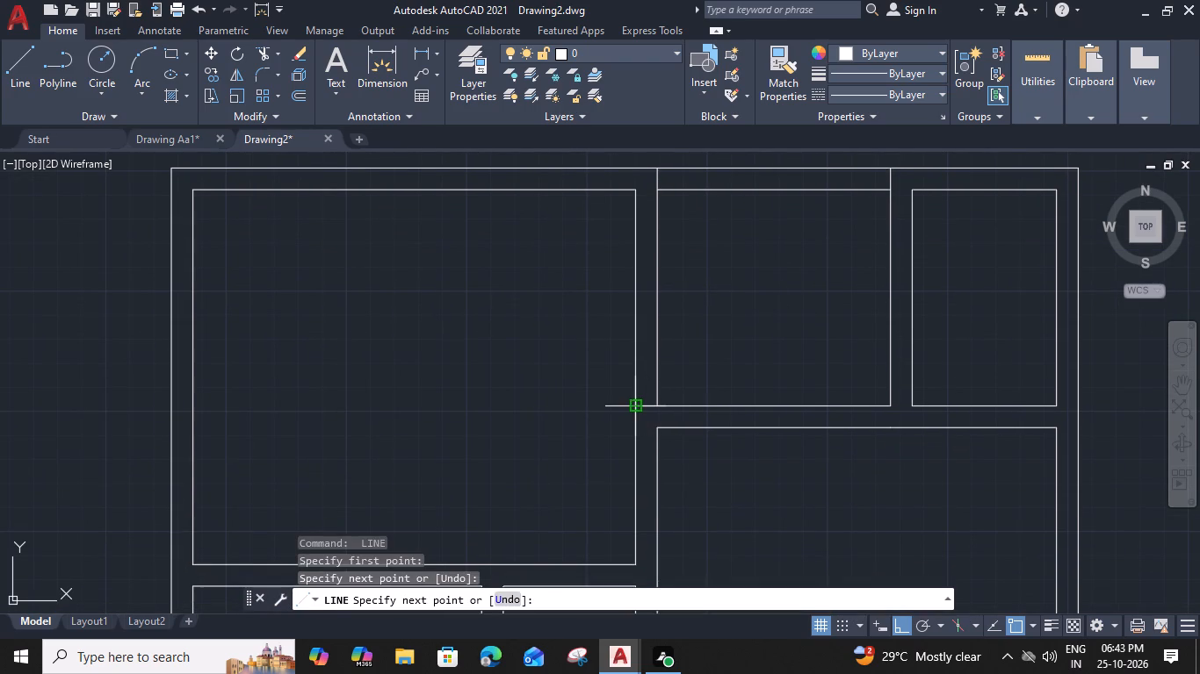
key(space)
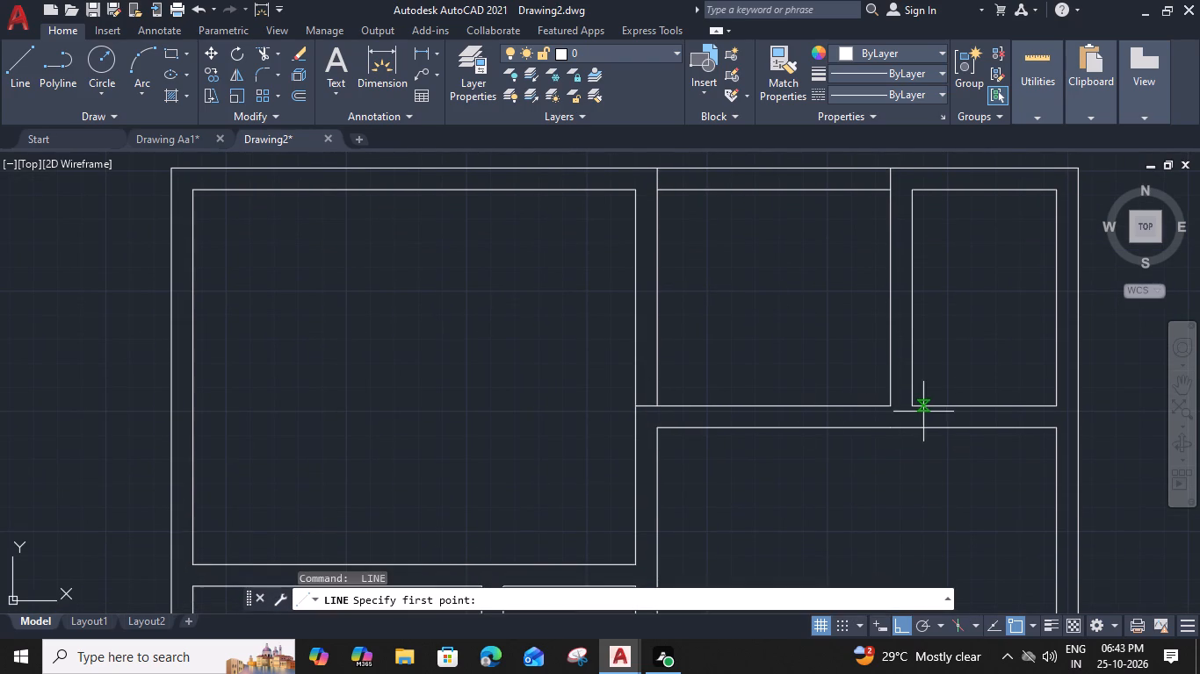
click(914, 408)
click(917, 426)
key(space)
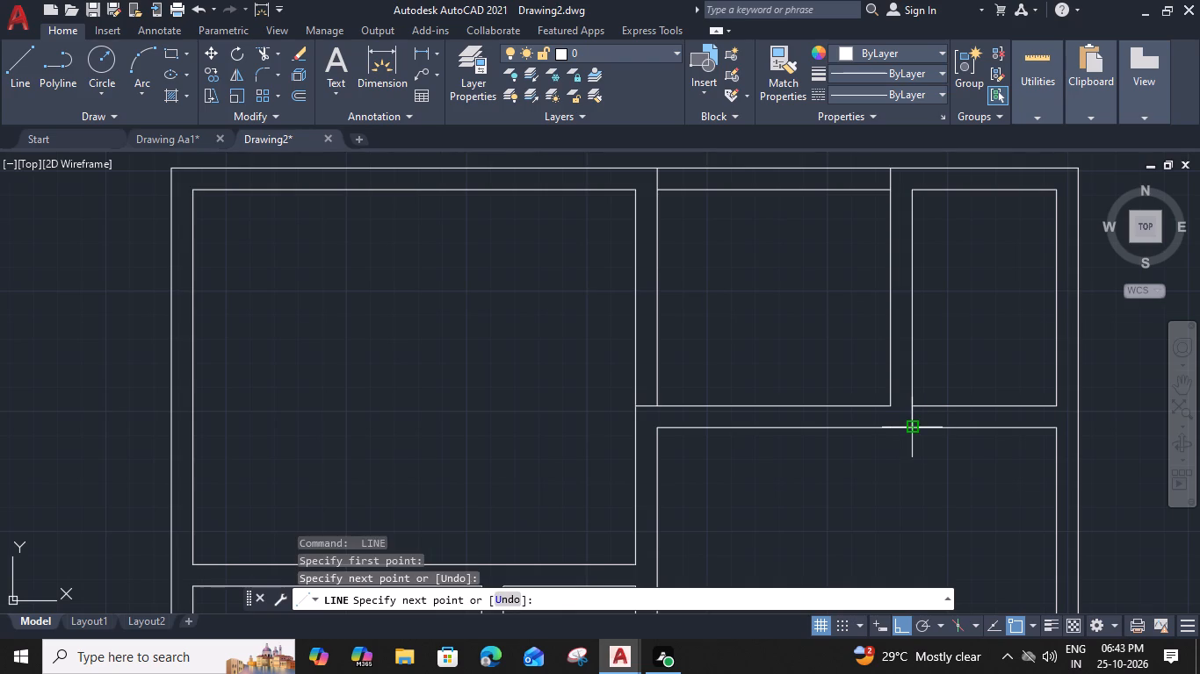
Draw lines across the walls at the large northwest room's southeast corner and east from the southeast corner of the room below it.
scroll(785, 499, down, 1)
middle_drag(813, 474, 861, 345)
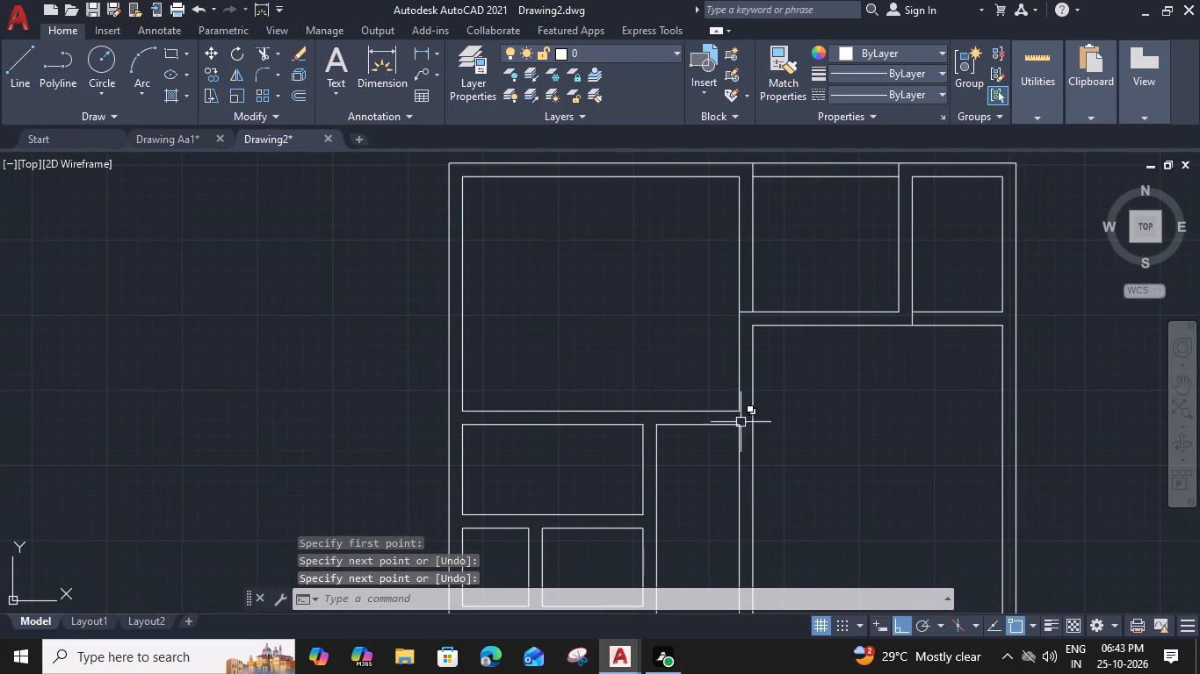
key(space)
click(735, 428)
click(736, 412)
key(space)
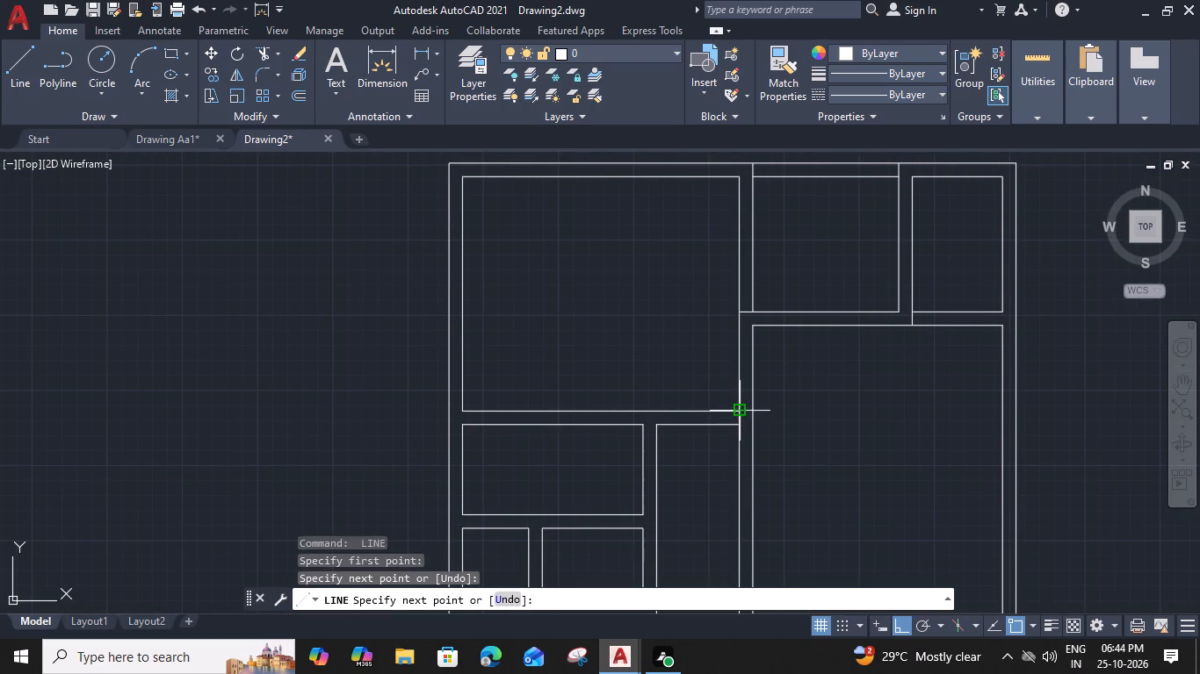
key(space)
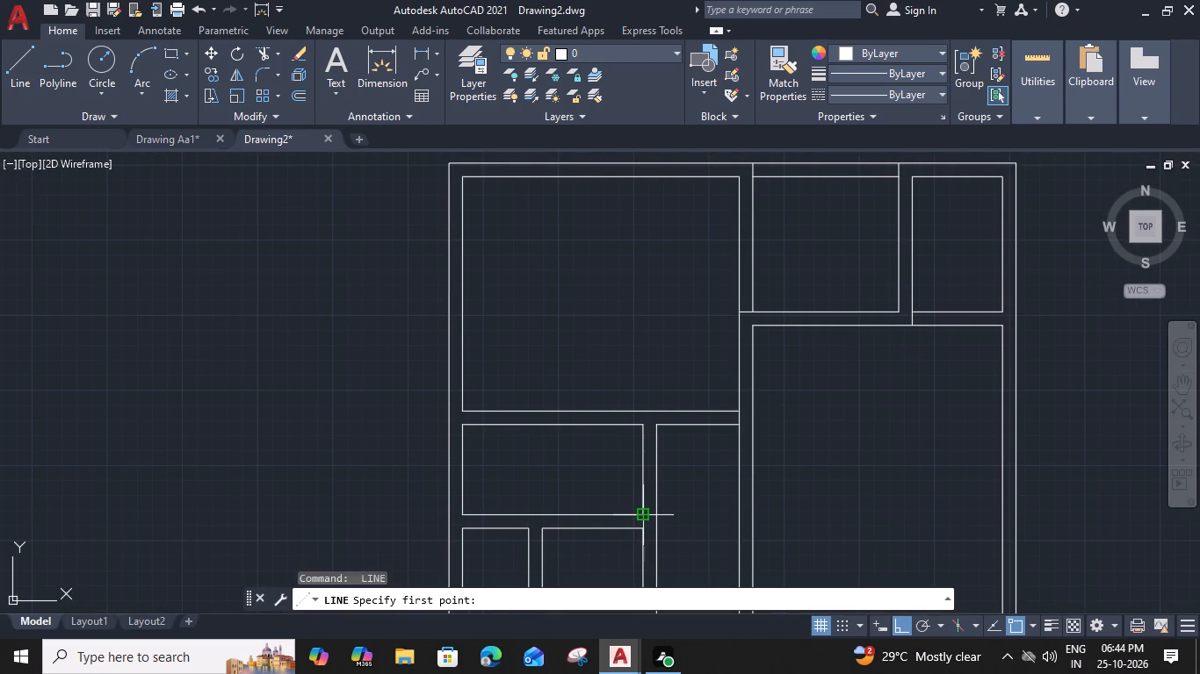
click(643, 517)
click(659, 518)
key(space)
Draw lines across the walls: west from the large east room's southwest corner and east from the small west room's southeast corner.
middle_drag(684, 560, 694, 531)
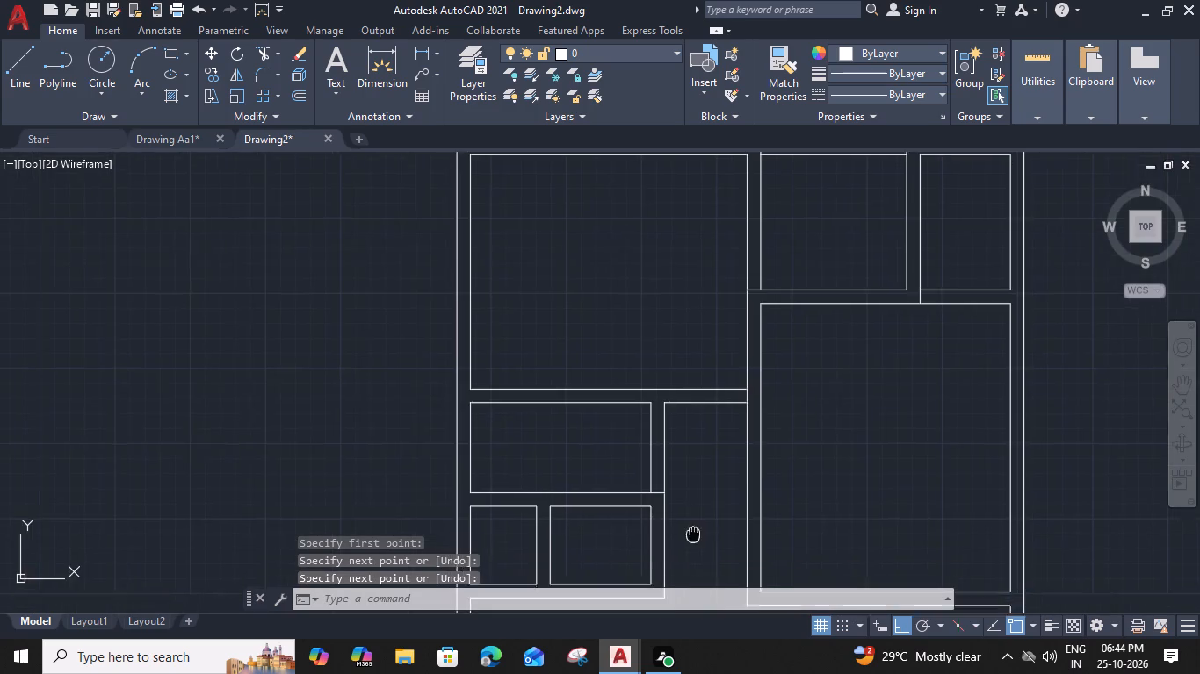
middle_drag(694, 531, 712, 392)
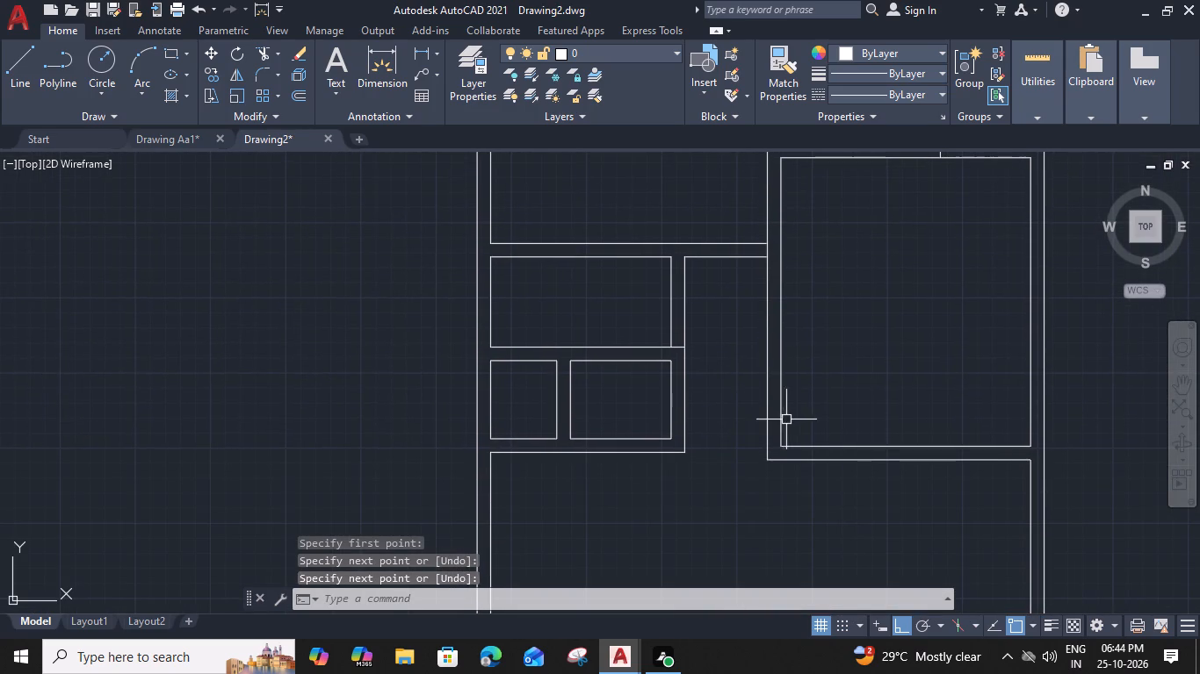
key(space)
click(784, 450)
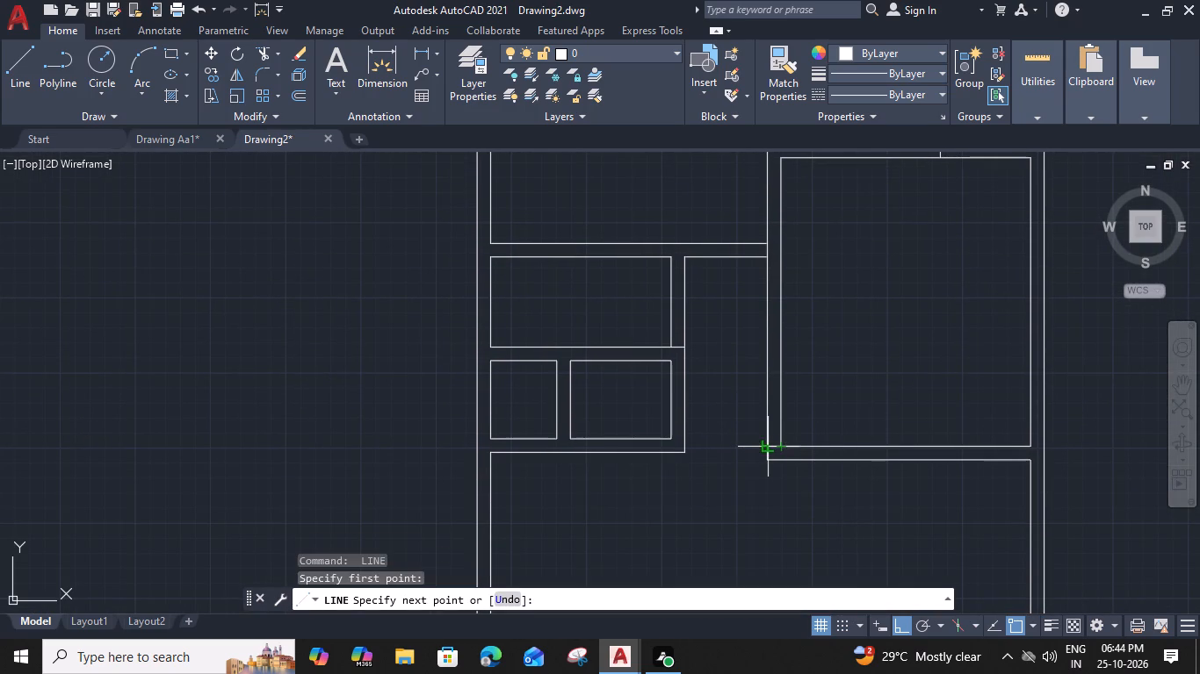
click(771, 448)
key(space)
key(space)
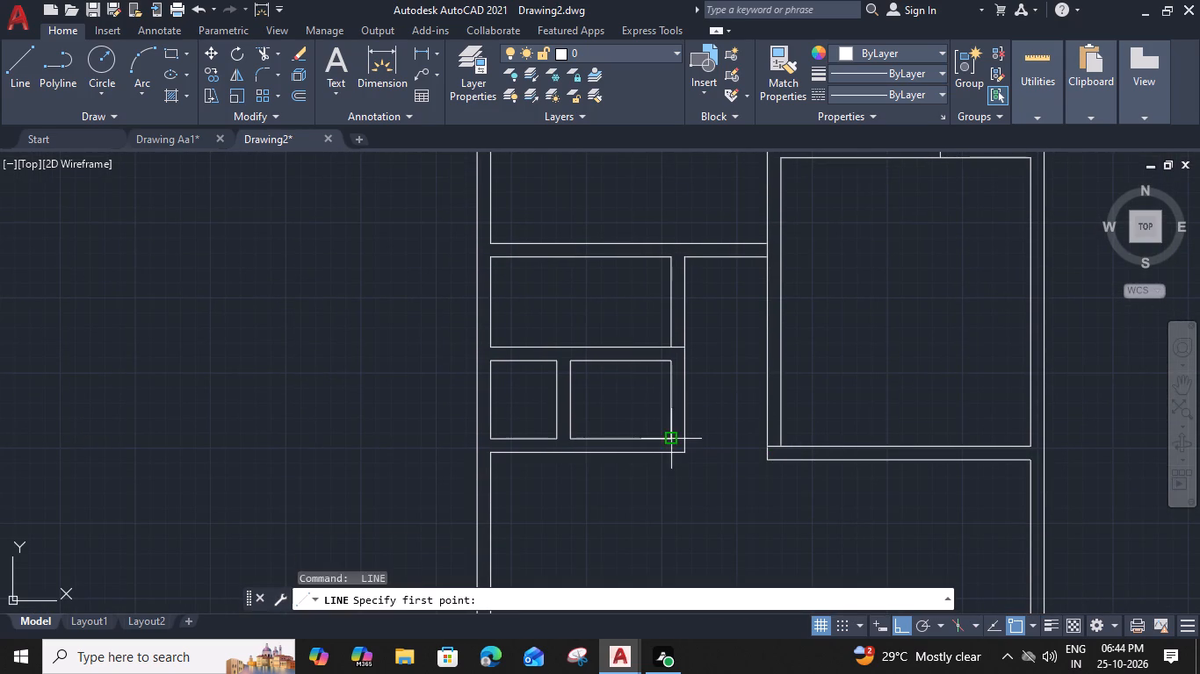
click(666, 436)
click(682, 435)
key(space)
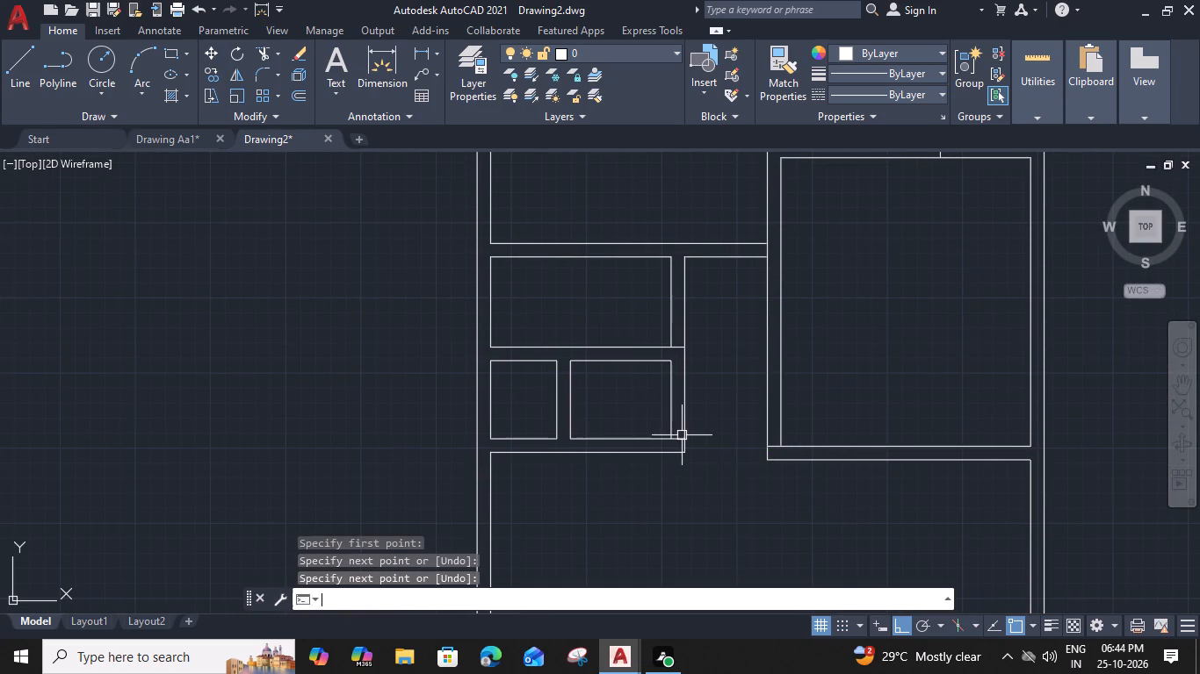
Draw a midpoint line across the partition between the two southern compartments, and one west across the wall from the lower compartment's northwest corner.
scroll(716, 461, down, 1)
middle_drag(741, 419, 755, 224)
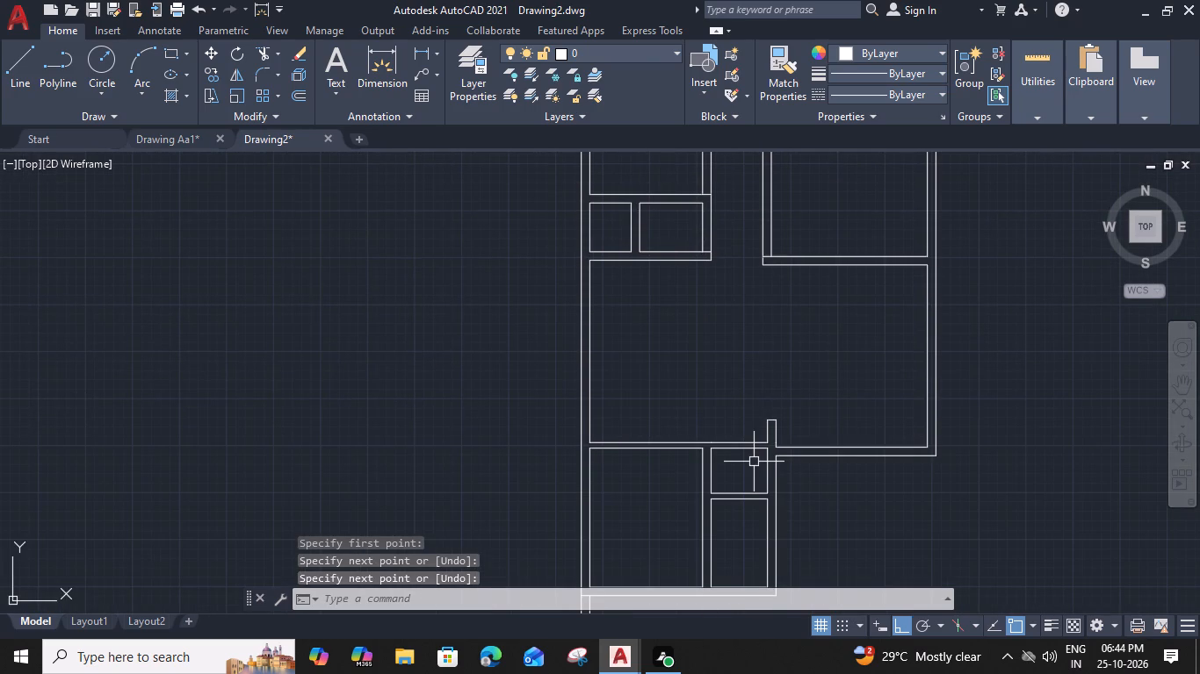
scroll(734, 499, up, 2)
key(space)
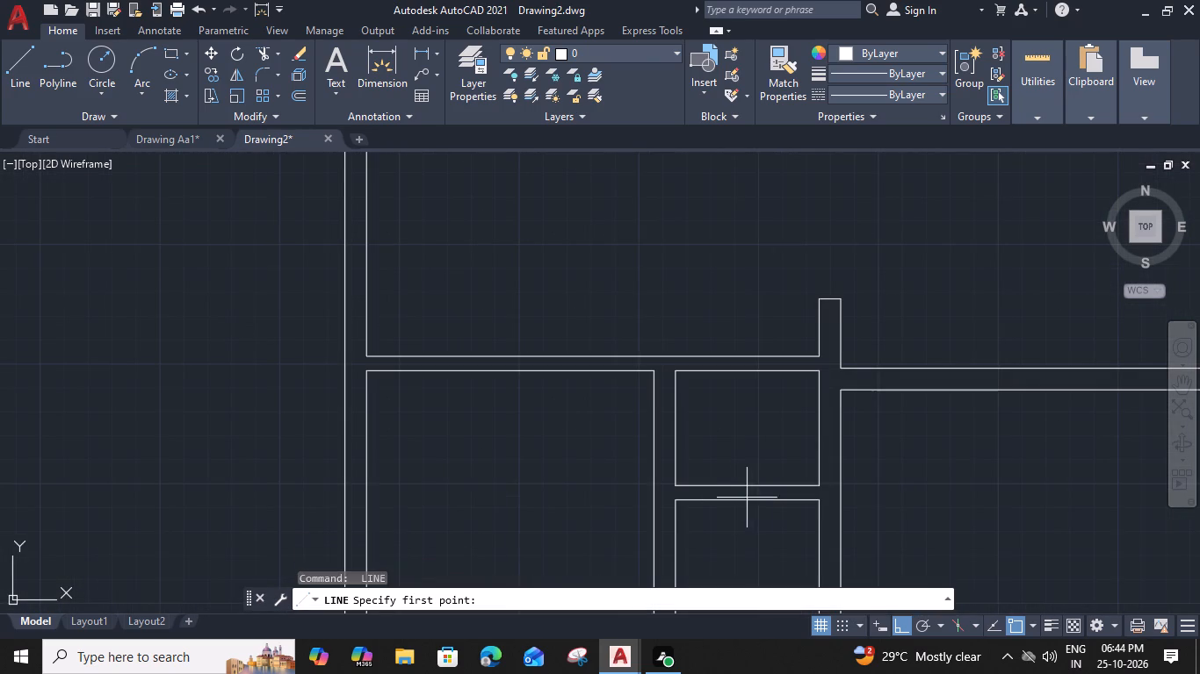
click(748, 500)
click(748, 487)
key(space)
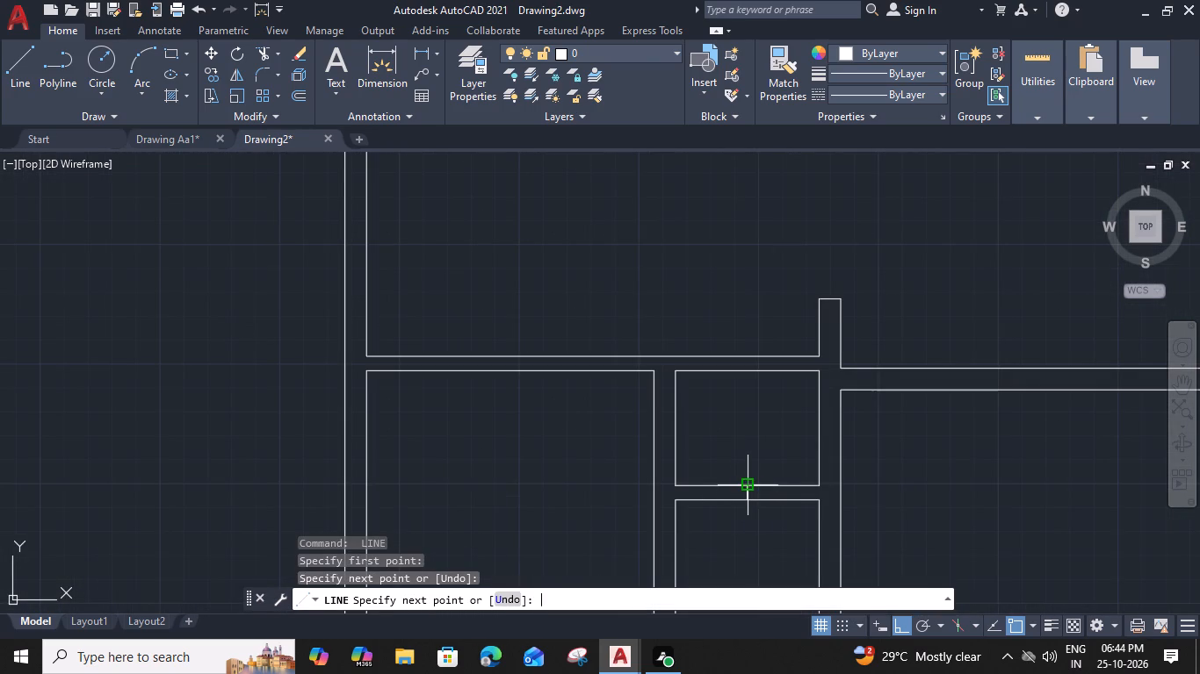
scroll(748, 487, down, 2)
scroll(723, 510, up, 2)
key(space)
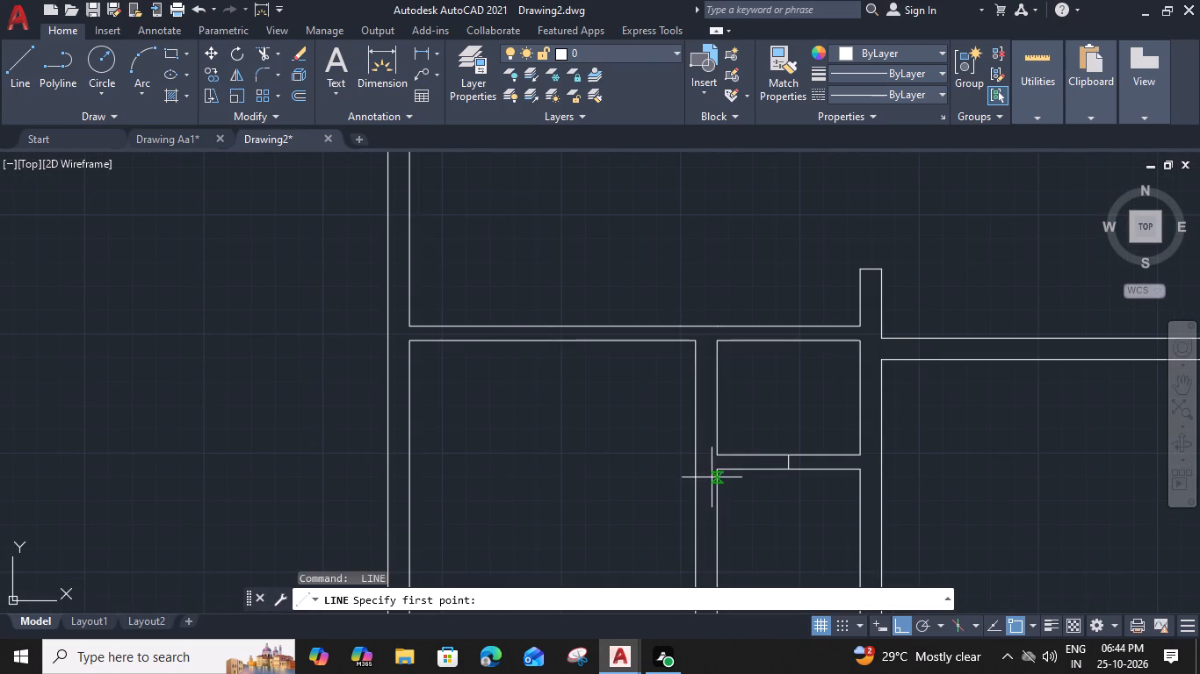
click(719, 473)
click(698, 472)
key(space)
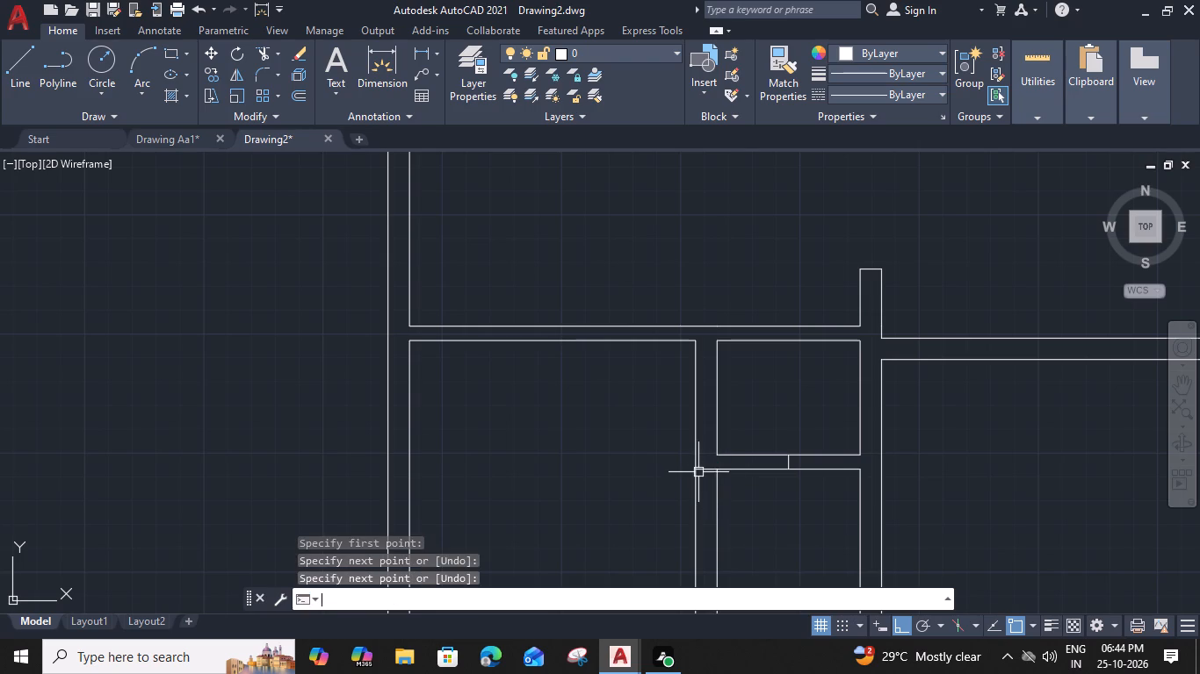
Draw lines across the southwest room's north wall at its midpoint and across the large room's south wall beside the stub.
middle_drag(640, 484, 737, 498)
key(space)
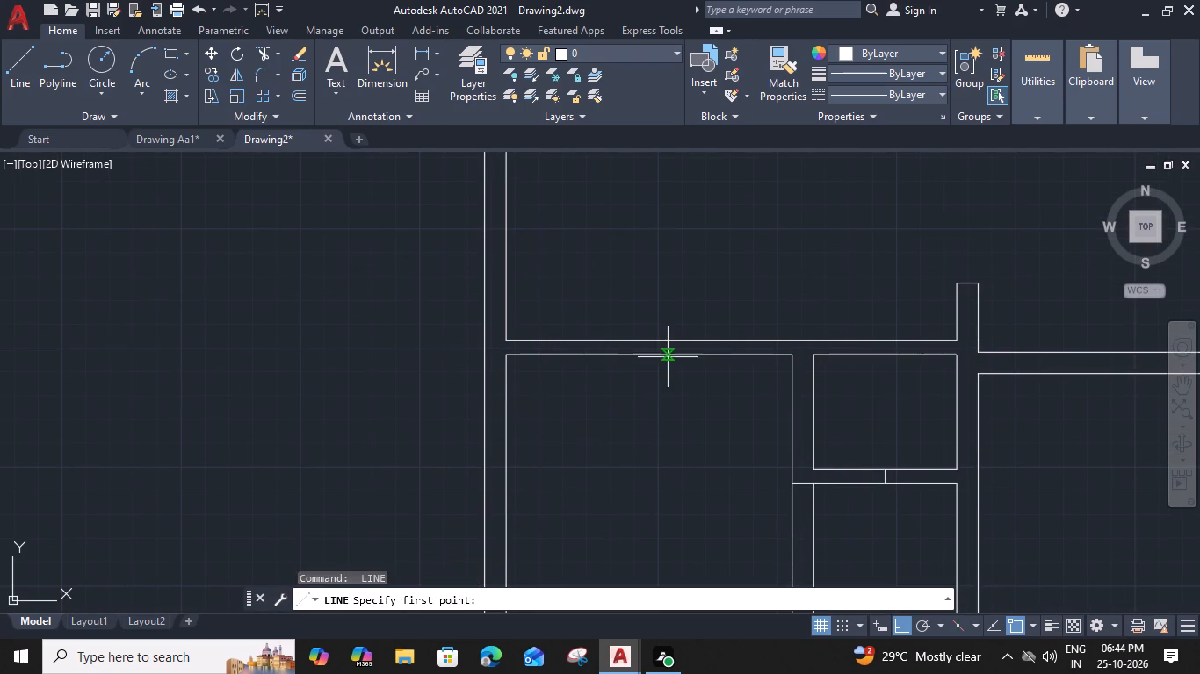
click(651, 354)
click(650, 337)
key(space)
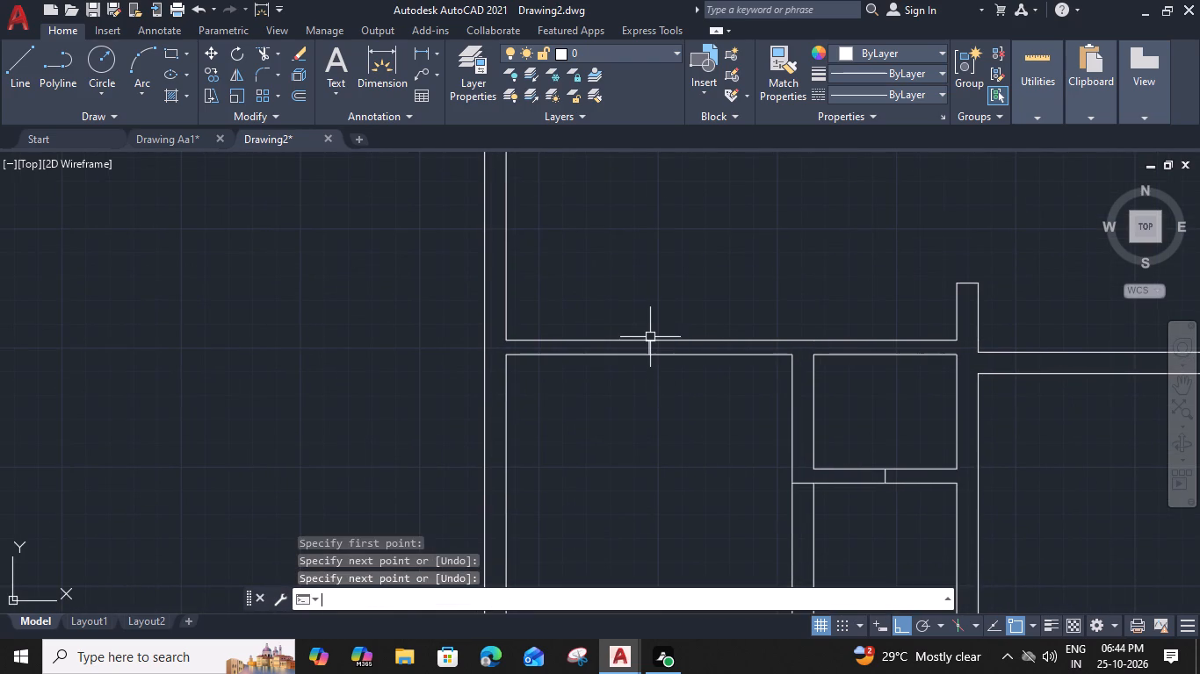
scroll(686, 388, down, 1)
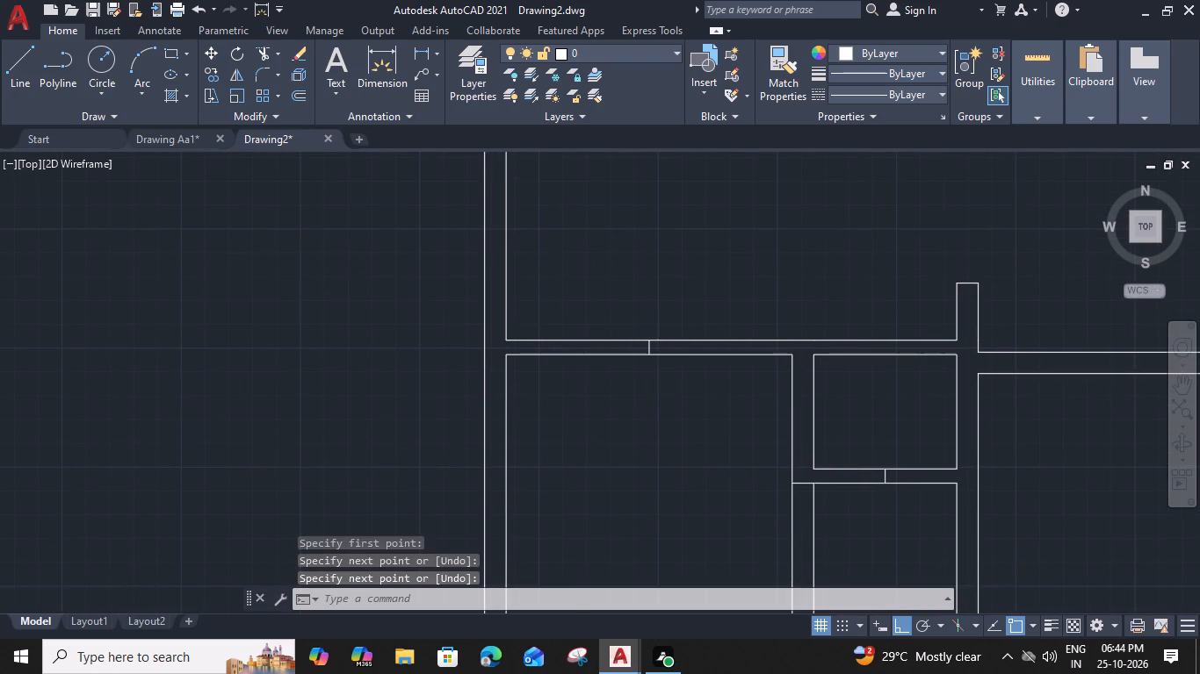
middle_drag(691, 389, 445, 435)
key(space)
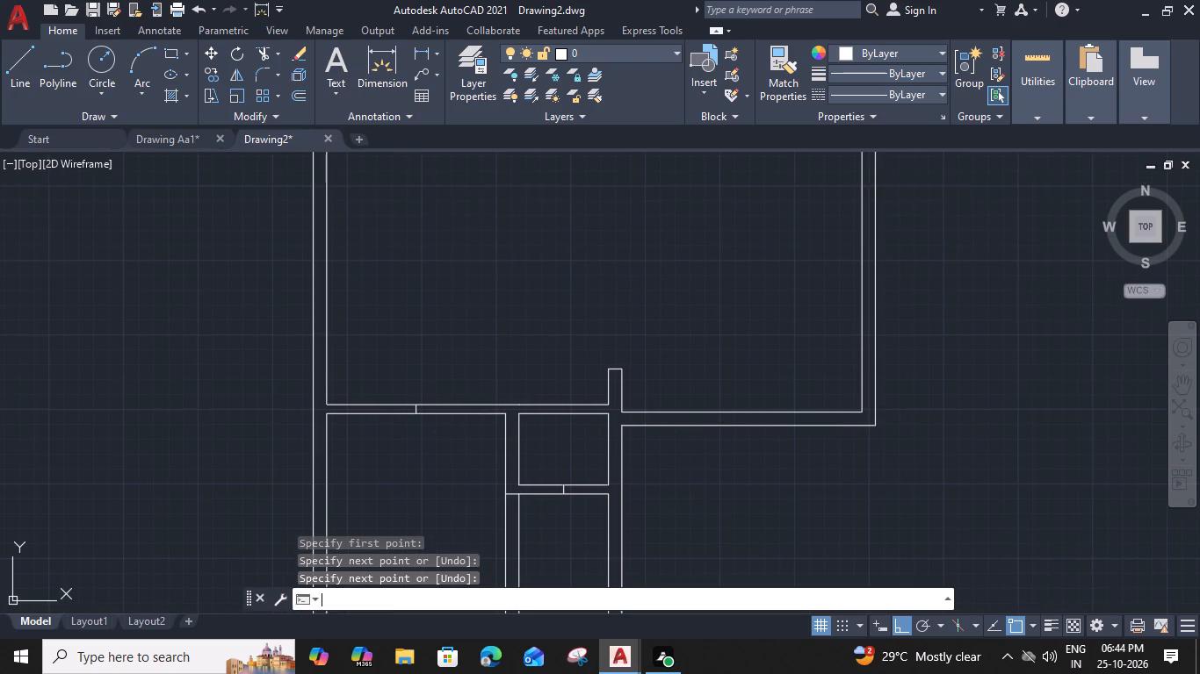
scroll(622, 427, up, 1)
click(622, 427)
click(622, 405)
key(space)
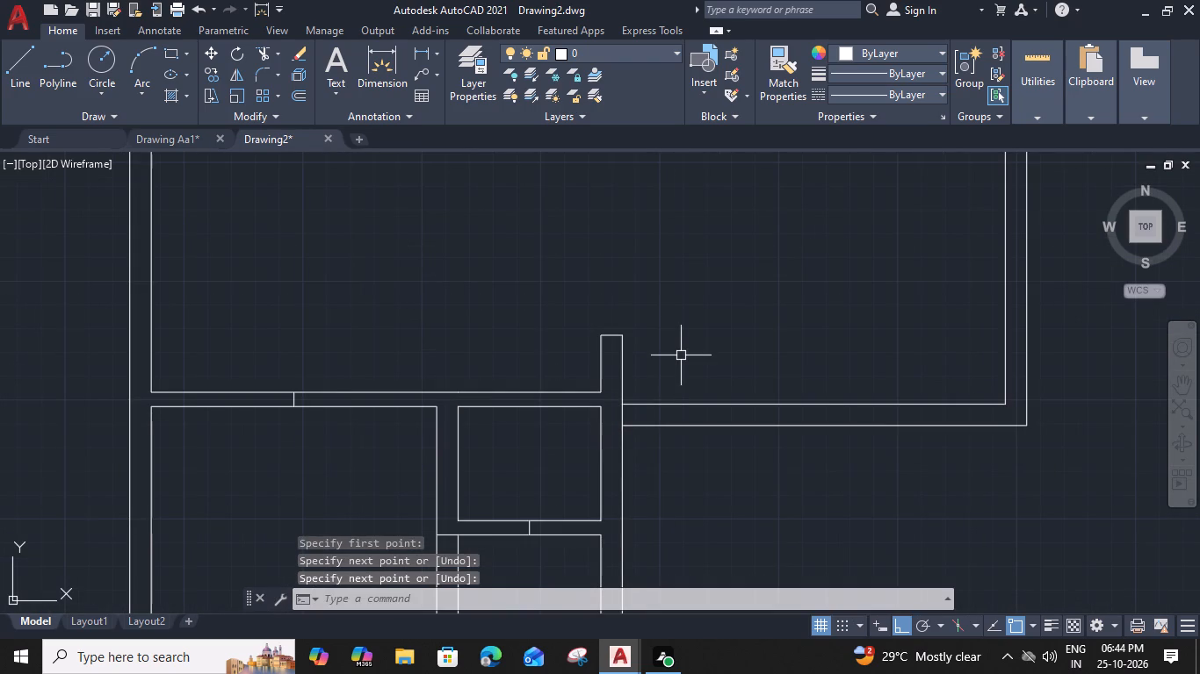
Offset the cross line at the north-middle room's southwest corner 3" to the north.
scroll(683, 313, down, 2)
middle_drag(684, 313, 698, 455)
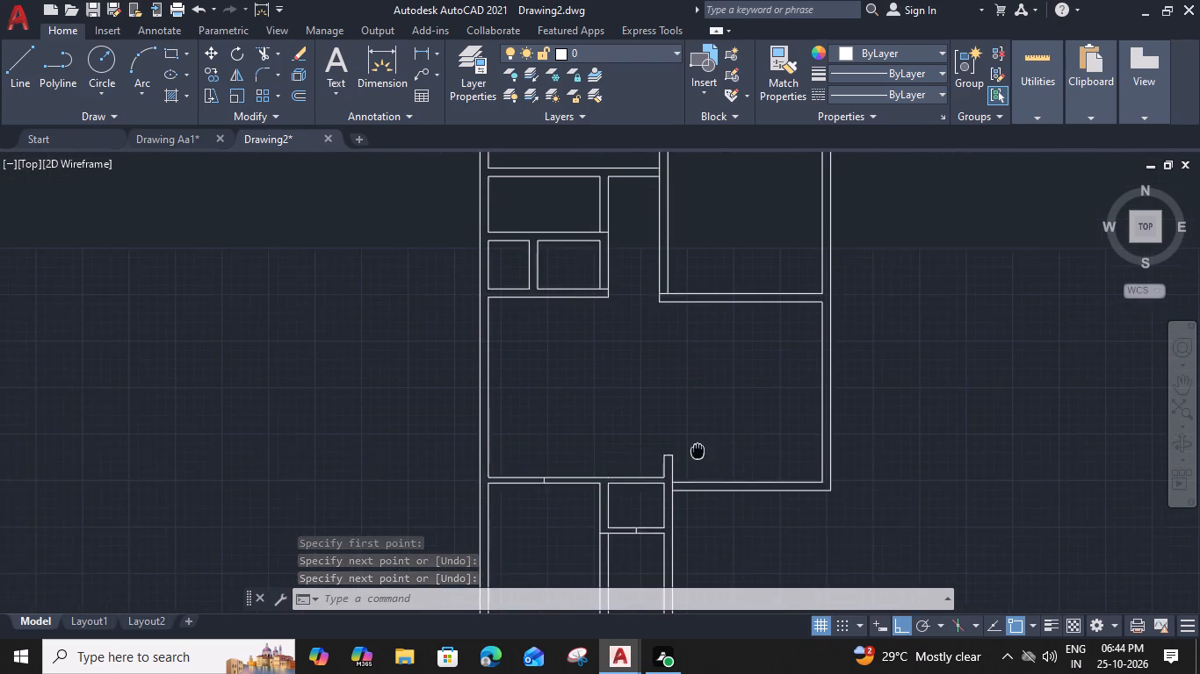
middle_drag(698, 455, 699, 470)
middle_drag(660, 228, 622, 334)
scroll(632, 191, up, 4)
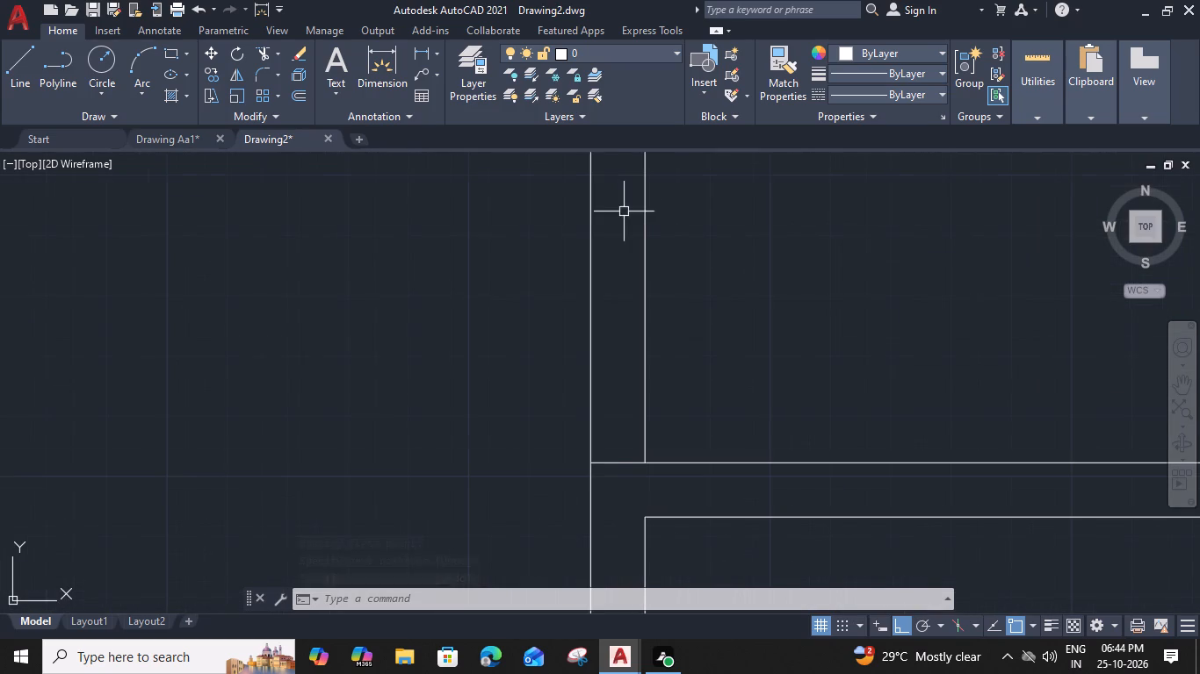
click(618, 463)
key(o)
key(space)
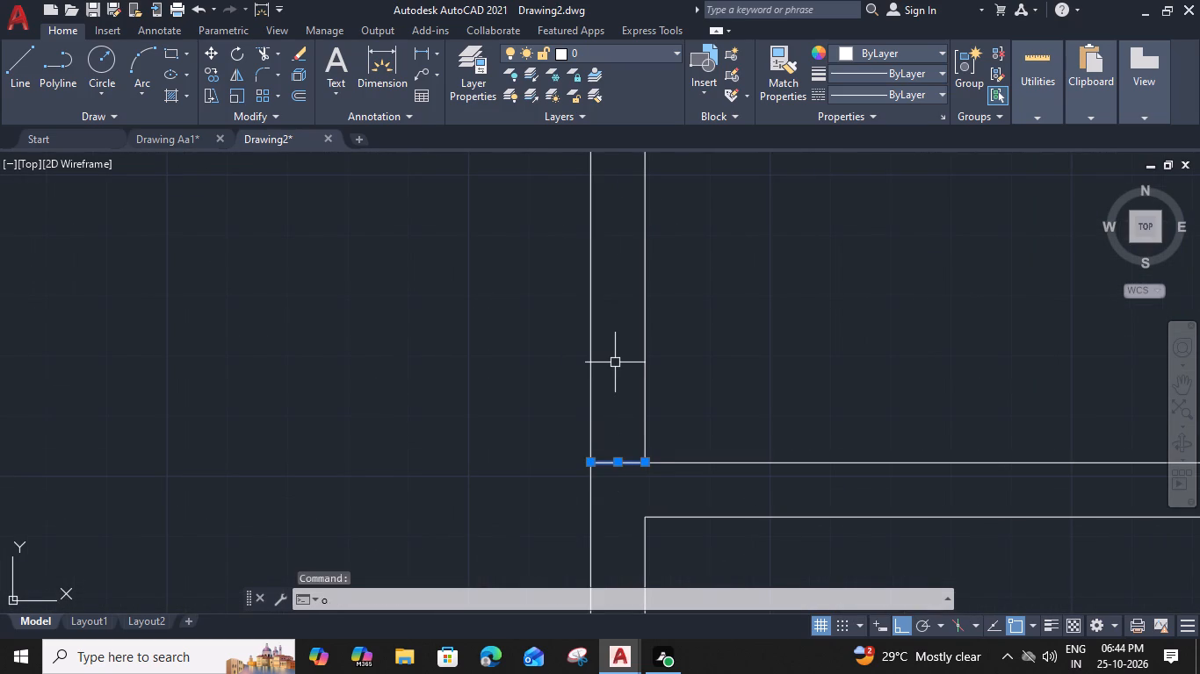
text(3")
key(Return)
click(617, 327)
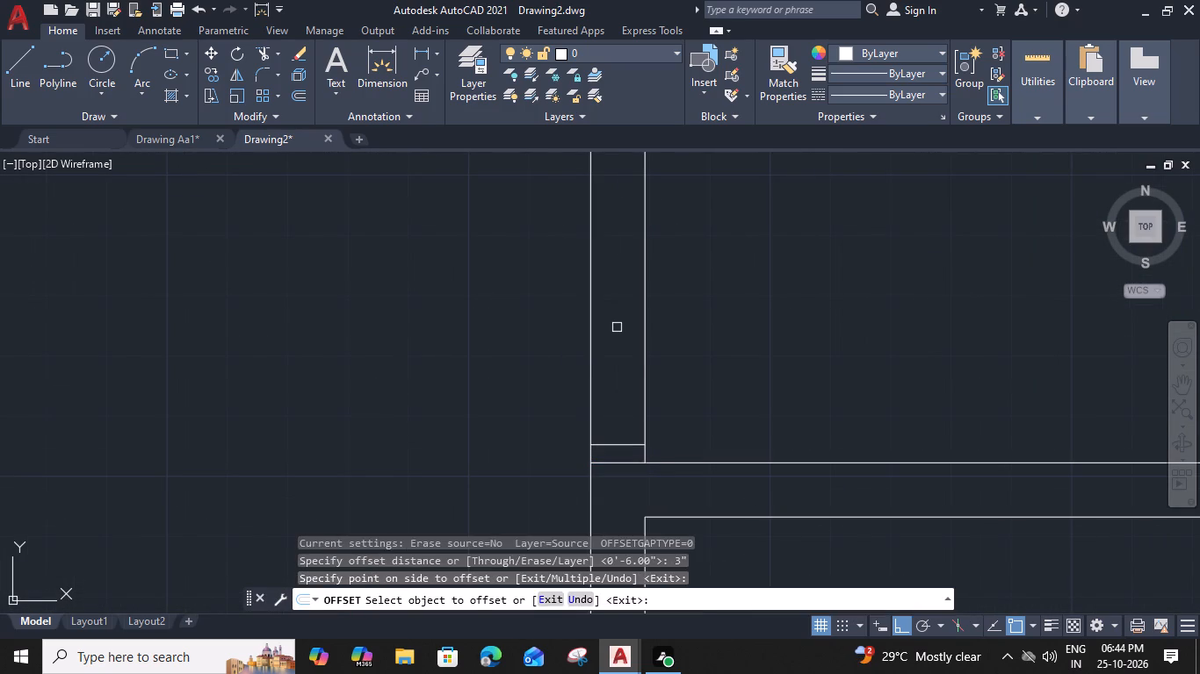
Offset the cross lines 3": the northeast small room's southwest-corner line to the east and the northwest room's southeast-corner line to the west.
scroll(617, 327, down, 3)
scroll(814, 381, up, 2)
click(730, 345)
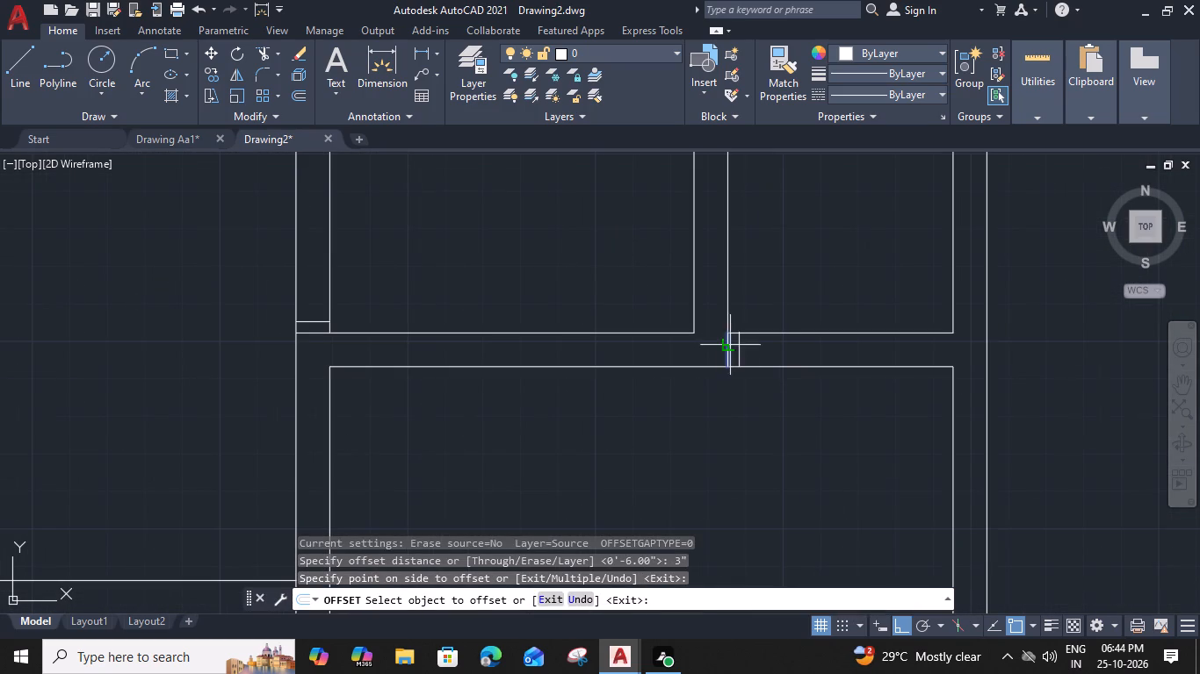
click(796, 354)
scroll(776, 374, down, 1)
middle_drag(615, 435, 745, 308)
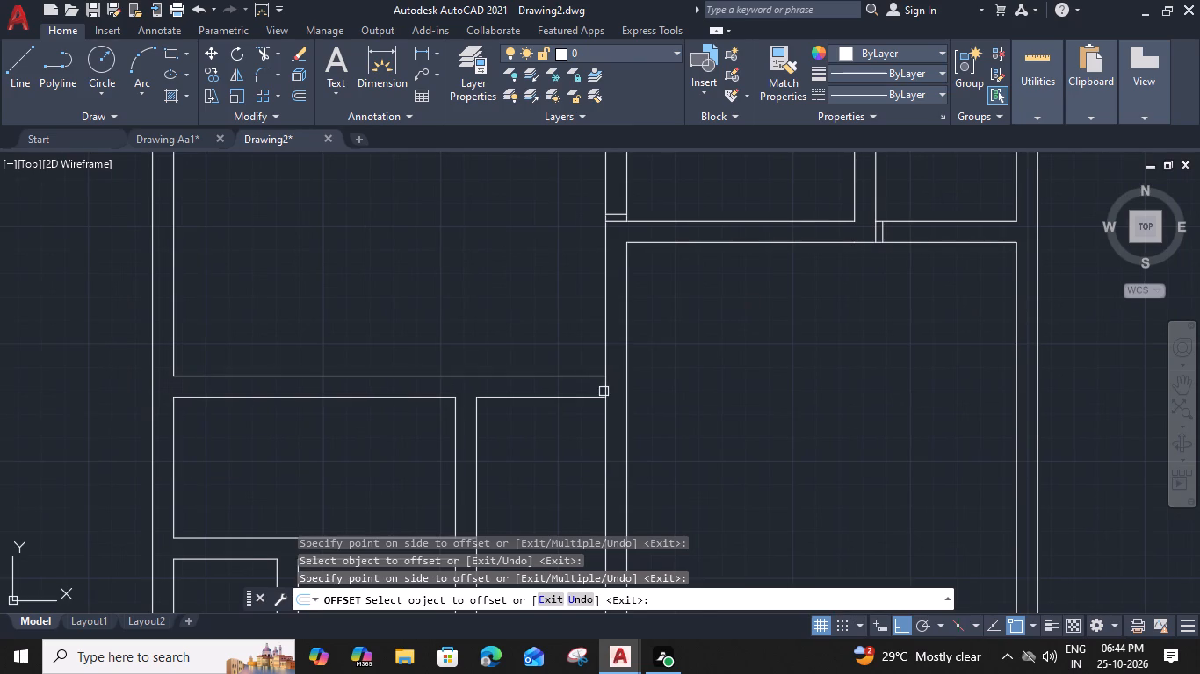
click(606, 387)
click(579, 387)
Offset 3" north the cross lines at the large east room's southwest corner and the two small west rooms' southeast corners.
middle_drag(599, 400, 634, 217)
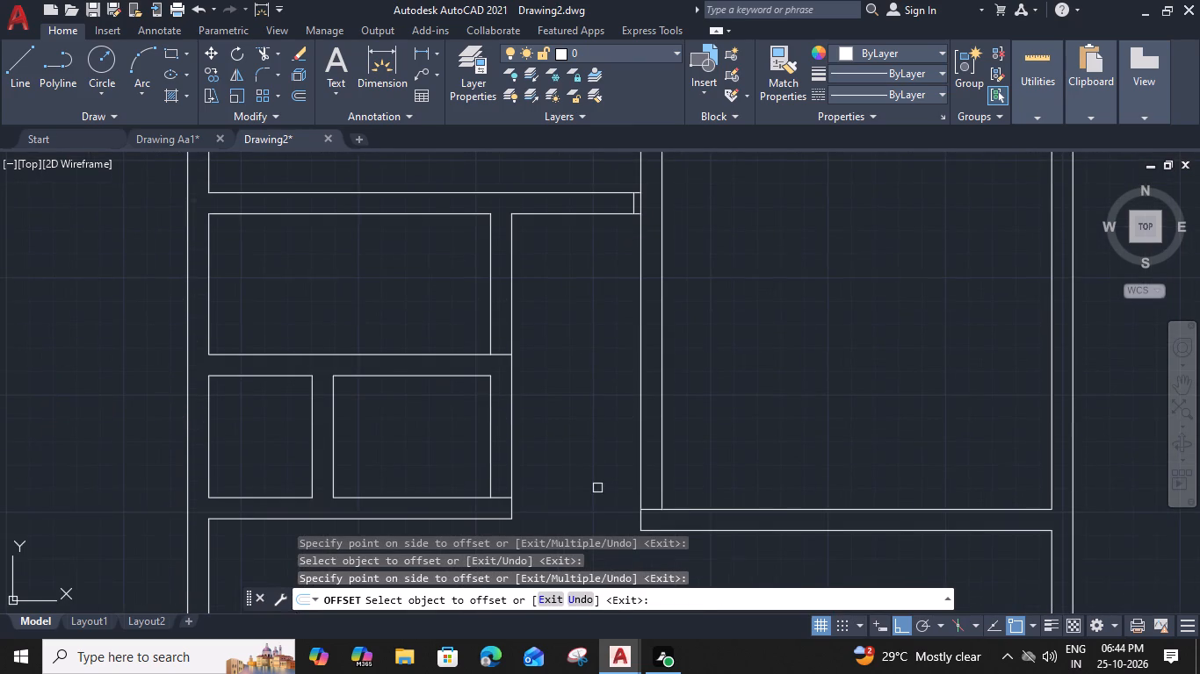
click(649, 513)
click(652, 453)
click(498, 351)
click(501, 315)
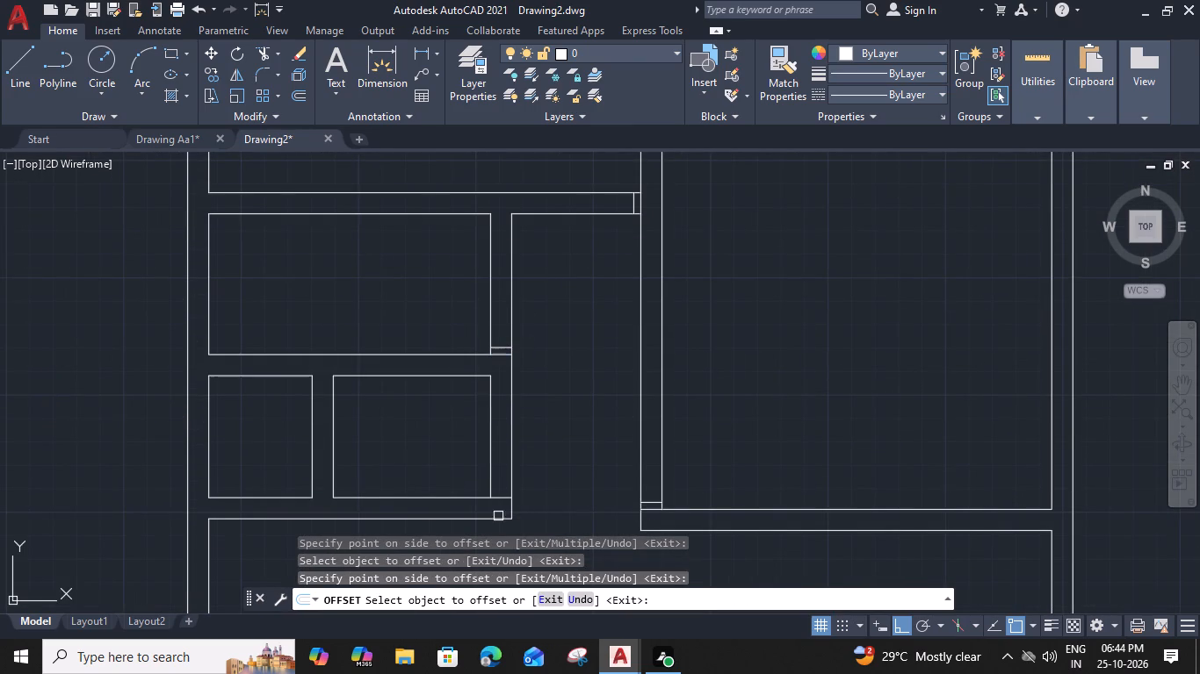
click(501, 499)
click(502, 436)
Offset the cross line in the large southern room's south wall, beside the stub, 3" to the east.
scroll(502, 436, down, 3)
middle_drag(528, 462, 545, 265)
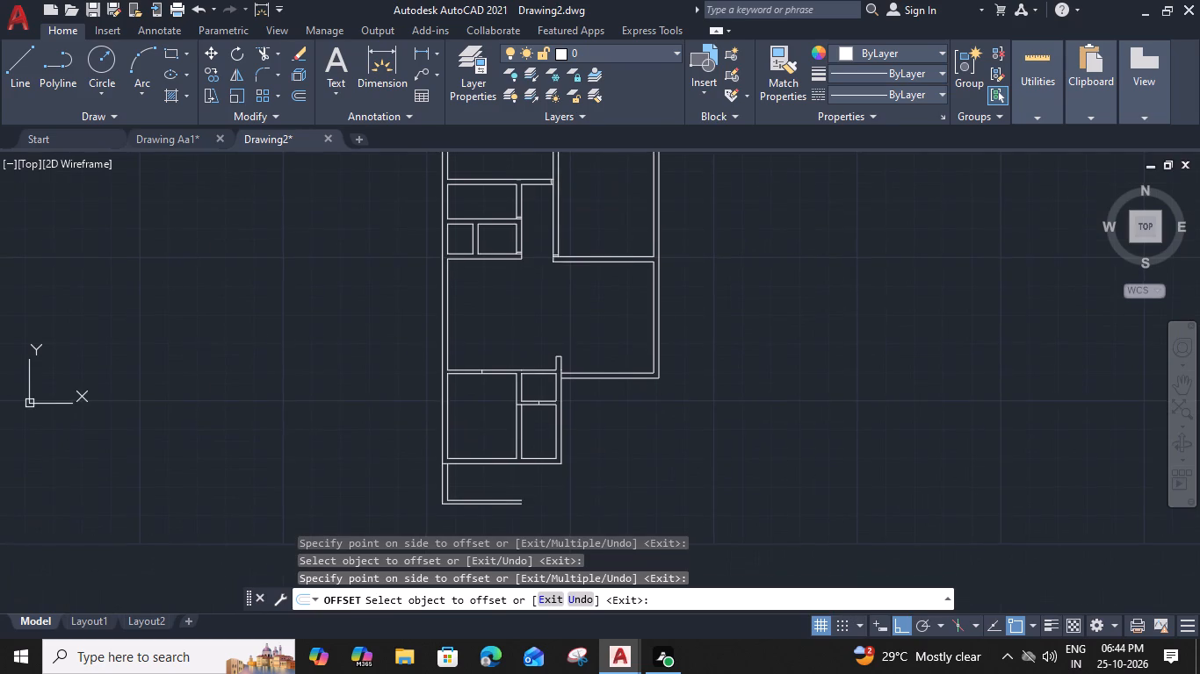
scroll(499, 394, up, 3)
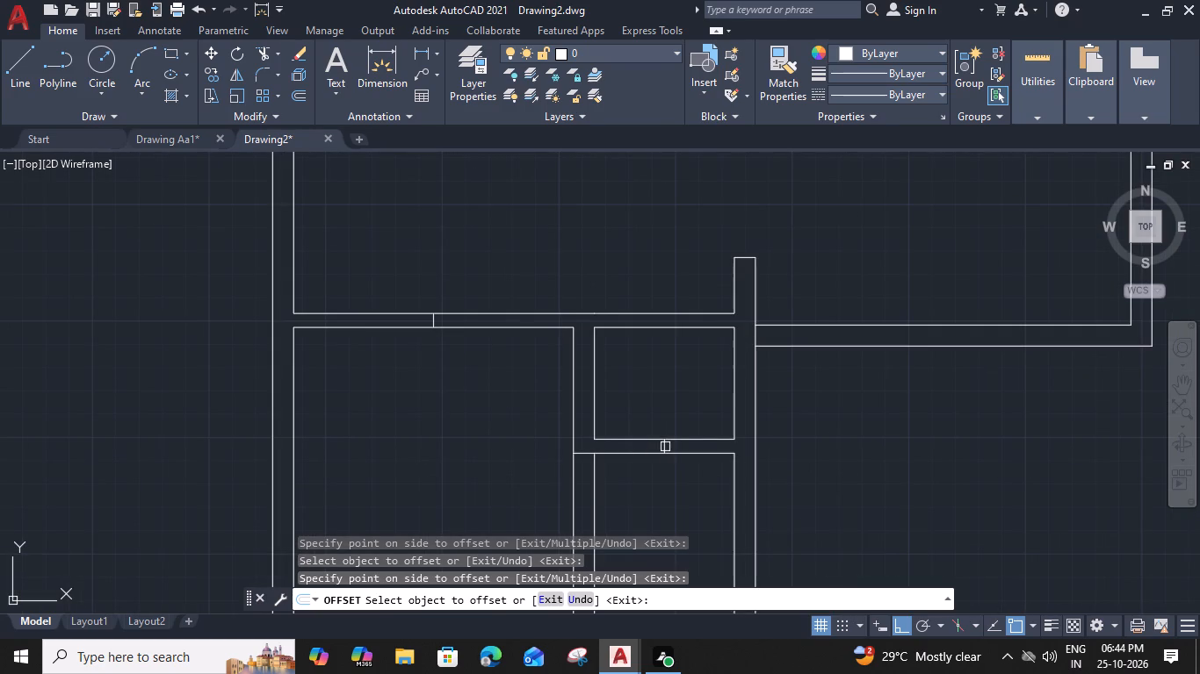
click(753, 335)
click(824, 341)
key(Escape)
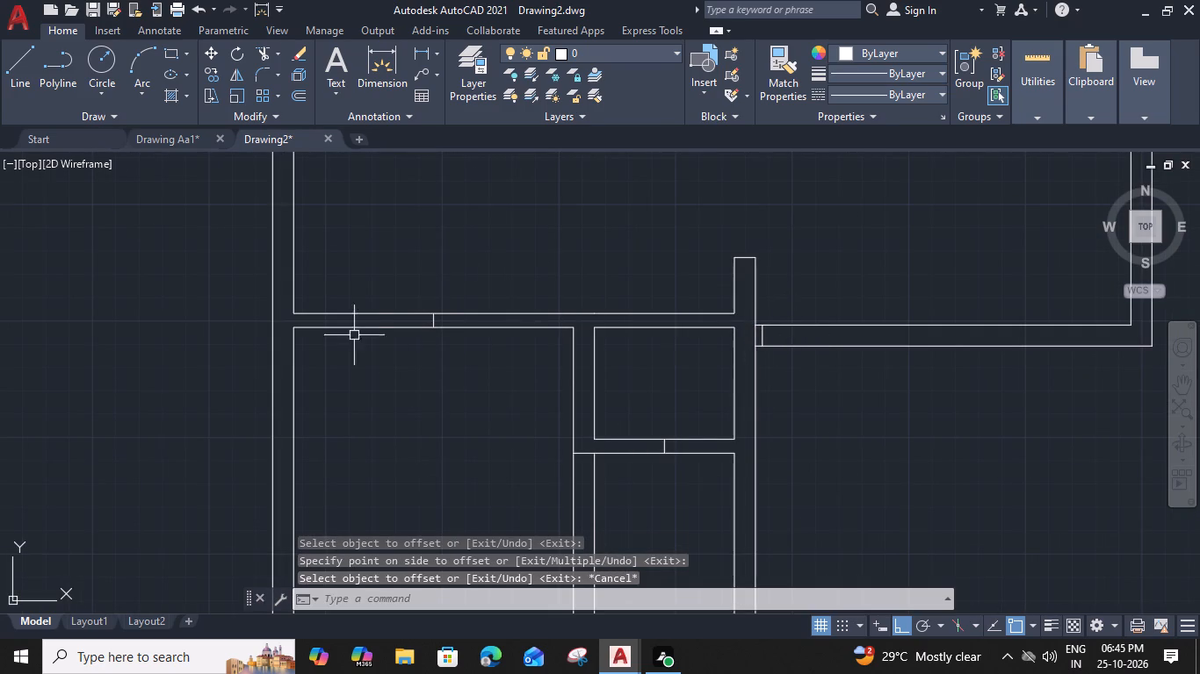
Open the southwest room's north wall between its midpoint line and a new cross line drawn at the room's northeast corner, trimming both wall faces.
scroll(423, 319, up, 2)
click(447, 331)
key(Escape)
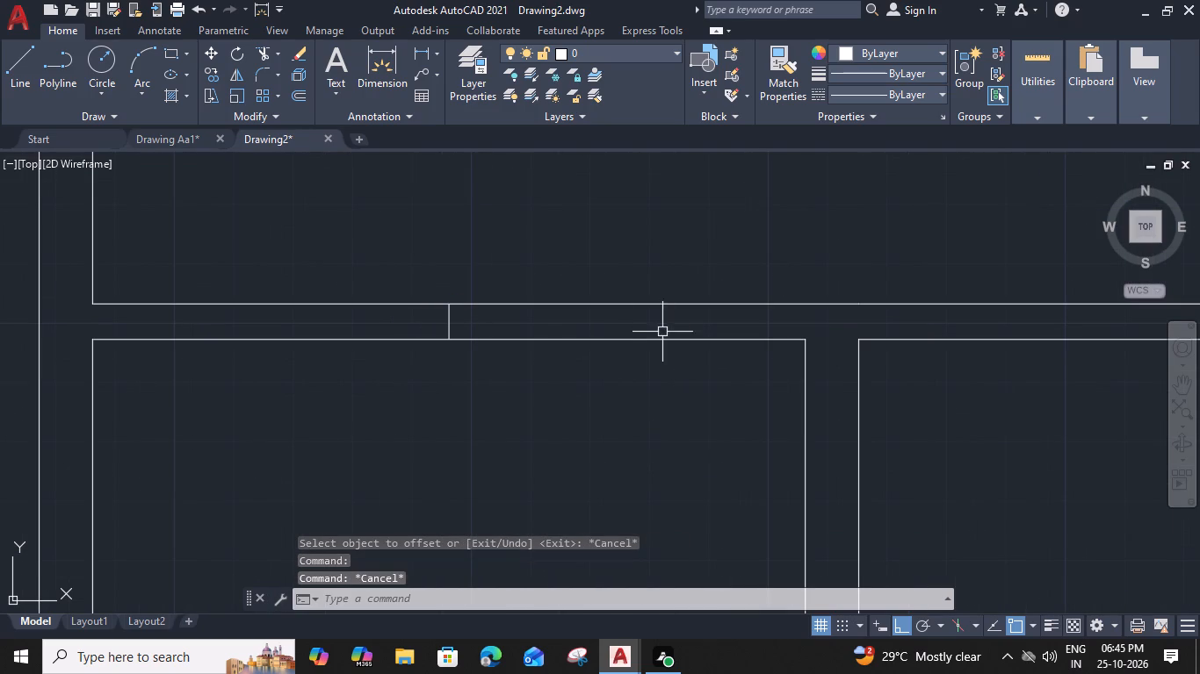
text(l)
key(space)
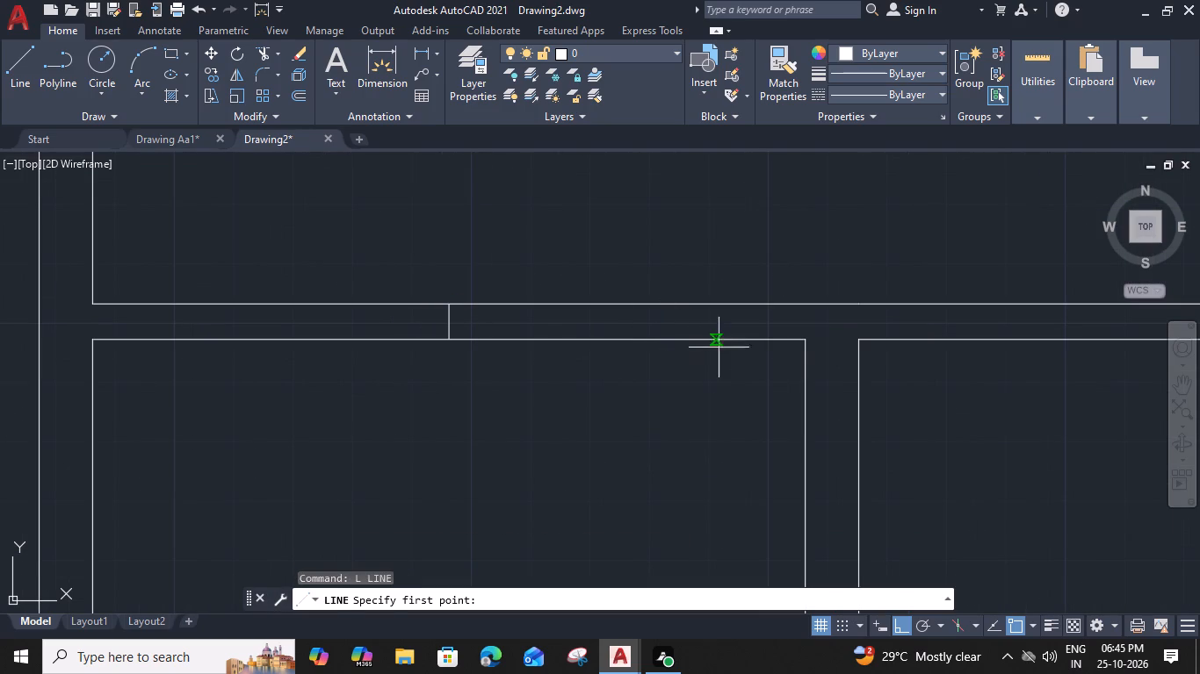
click(807, 341)
click(806, 303)
key(space)
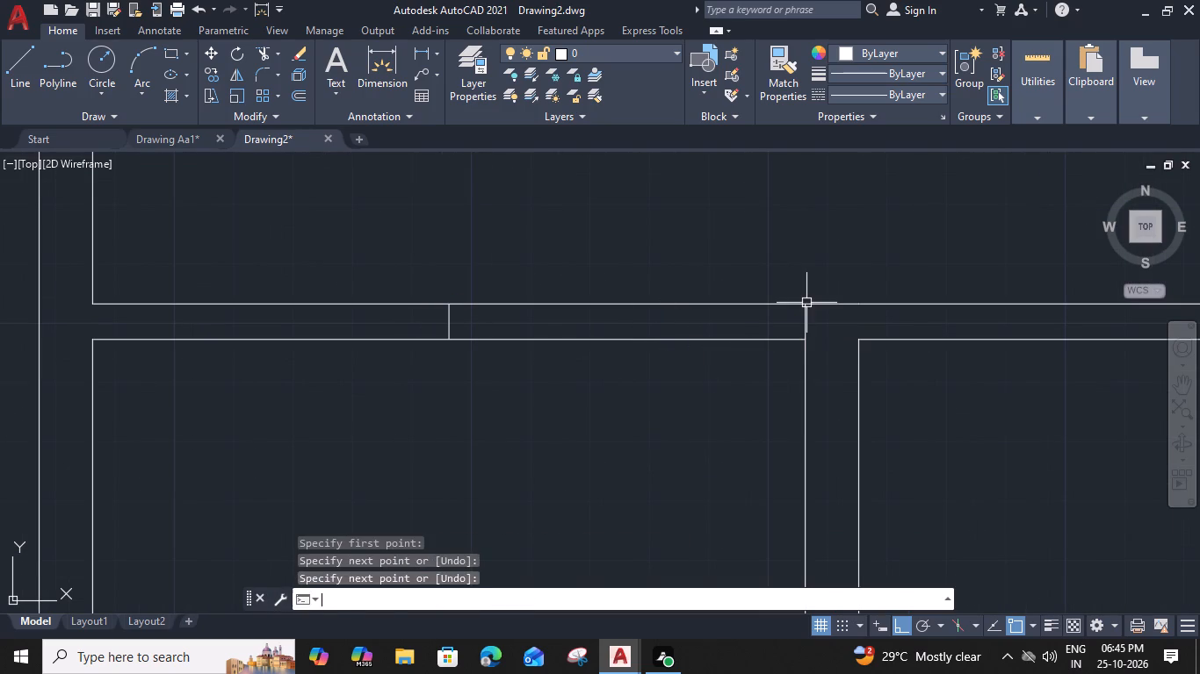
text(tr)
key(space)
click(738, 269)
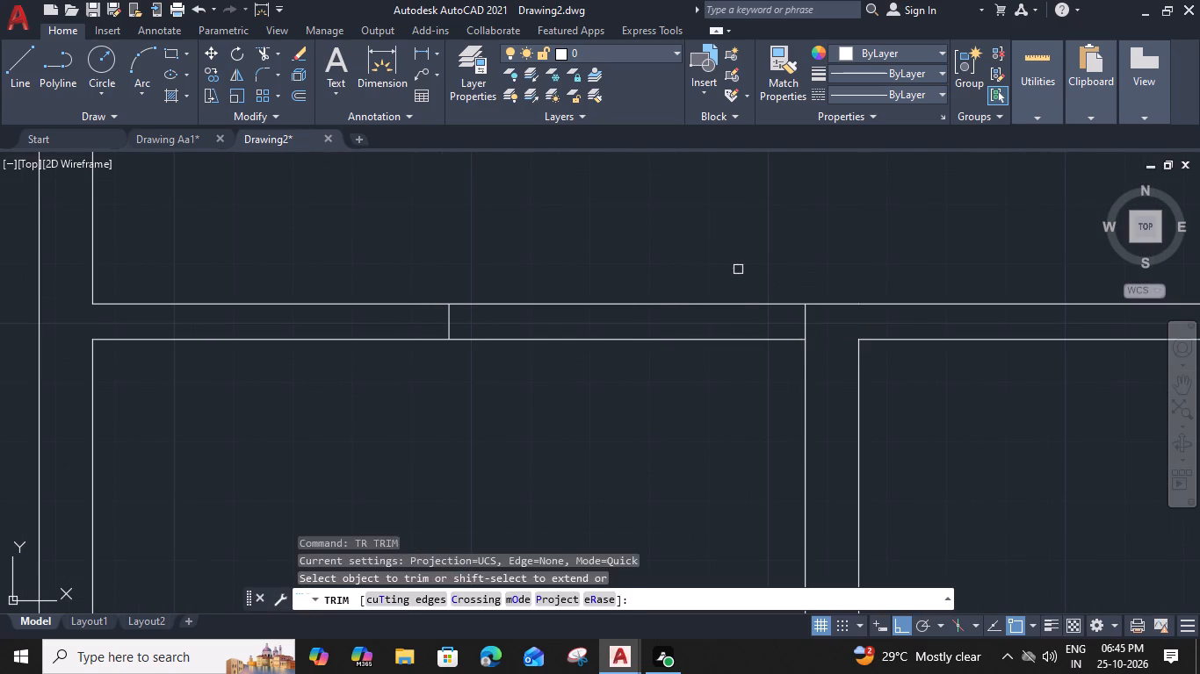
click(669, 412)
key(Escape)
Offset the midpoint line in the partition between the two southern compartments 1'3" to both the east and west.
scroll(668, 404, down, 3)
middle_drag(754, 437, 705, 369)
scroll(709, 402, up, 3)
click(711, 375)
text(o 1)
text('3")
key(Return)
click(772, 382)
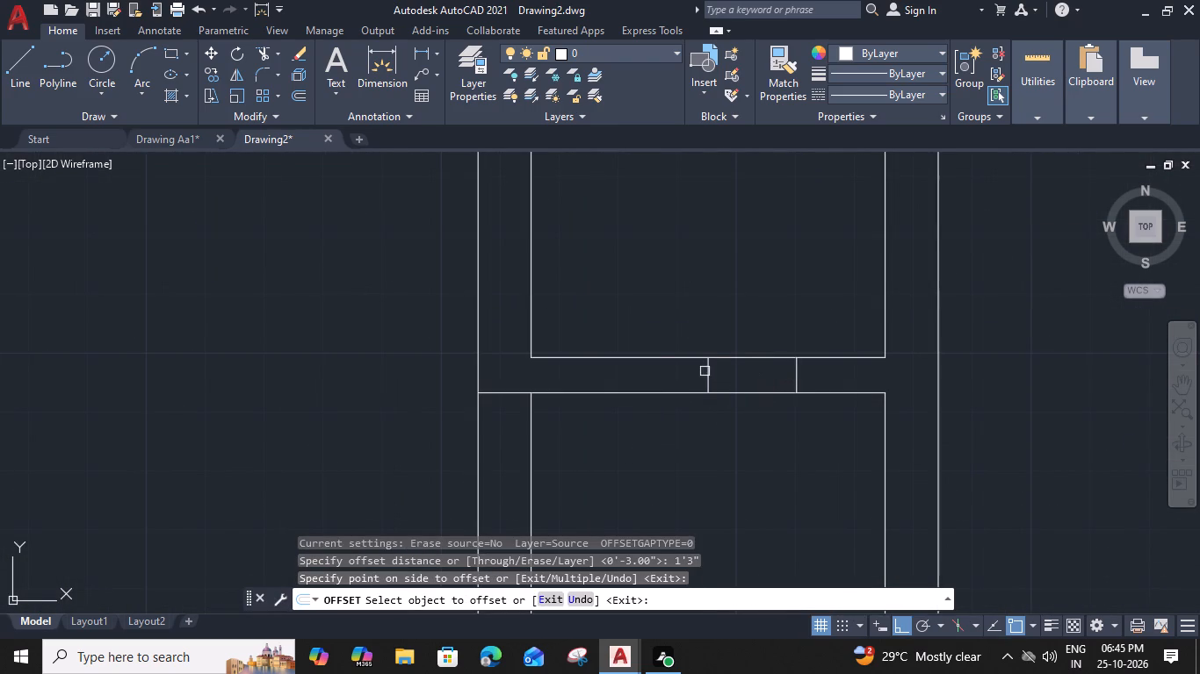
drag(707, 372, 694, 372)
click(638, 369)
key(Escape)
Trim away the midpoint line and both partition faces between the two 1'3" offset lines.
text(tr)
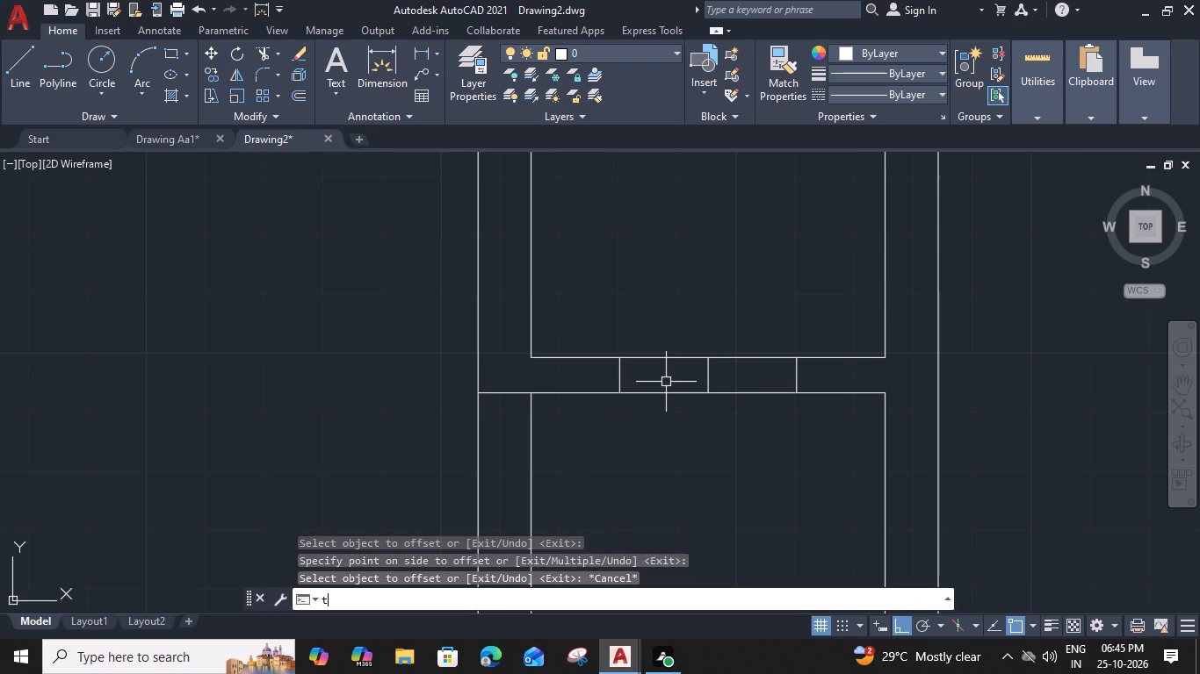
key(space)
click(709, 379)
click(735, 327)
click(687, 452)
key(Escape)
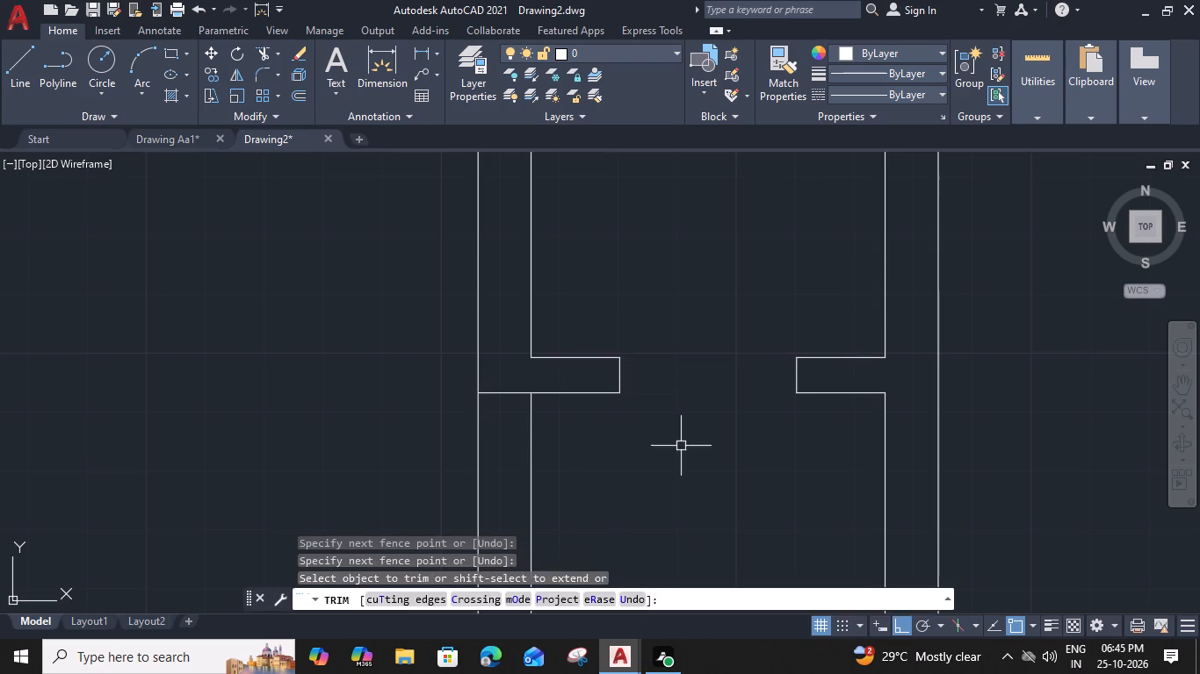
Offset the cross line at the lower southern compartment's northwest corner 3" to the south.
click(514, 390)
text(o)
key(space)
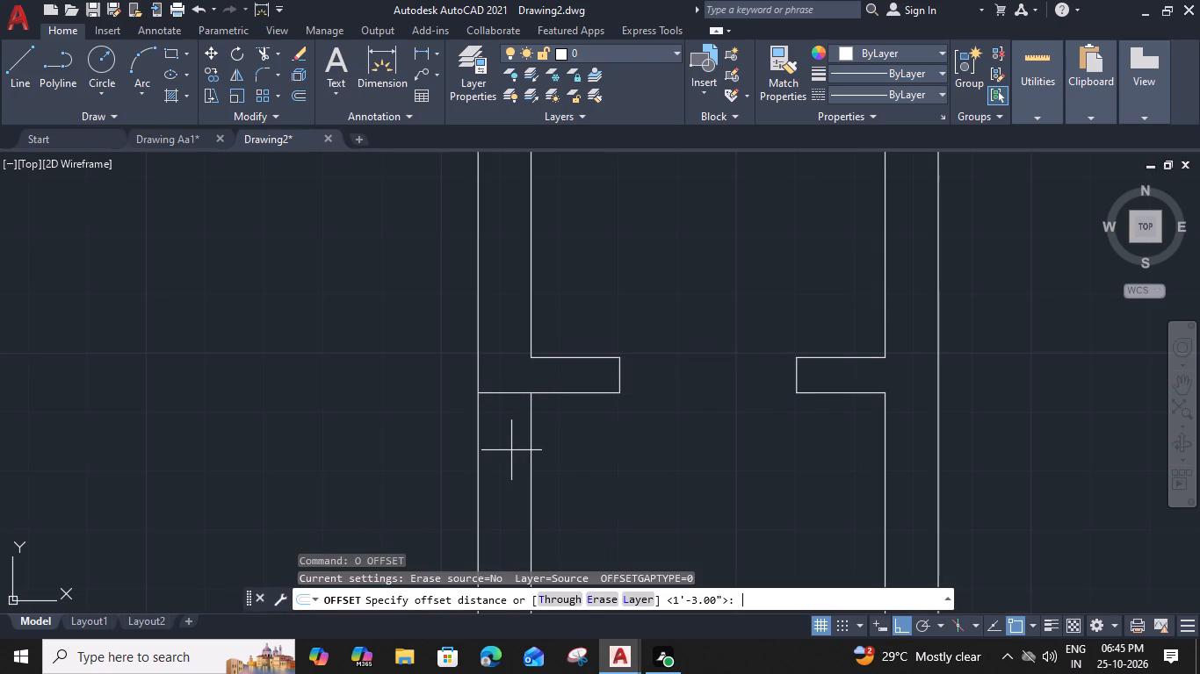
key(3)
key(shift+quotedbl)
key(Return)
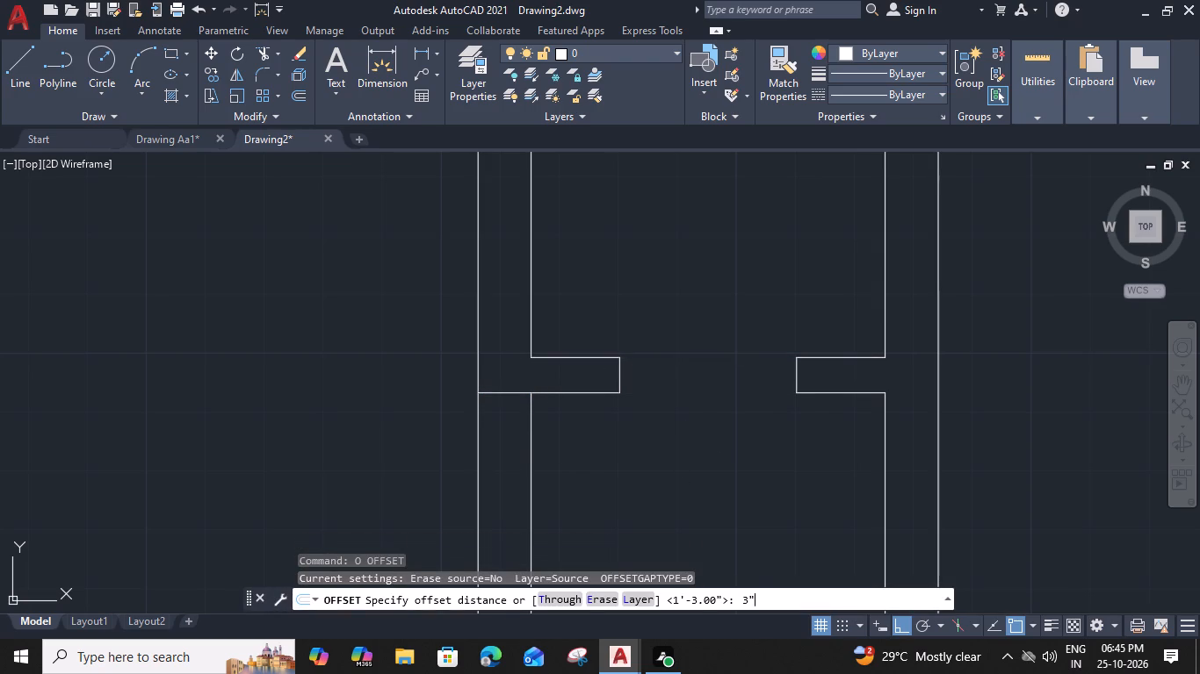
click(511, 470)
key(Escape)
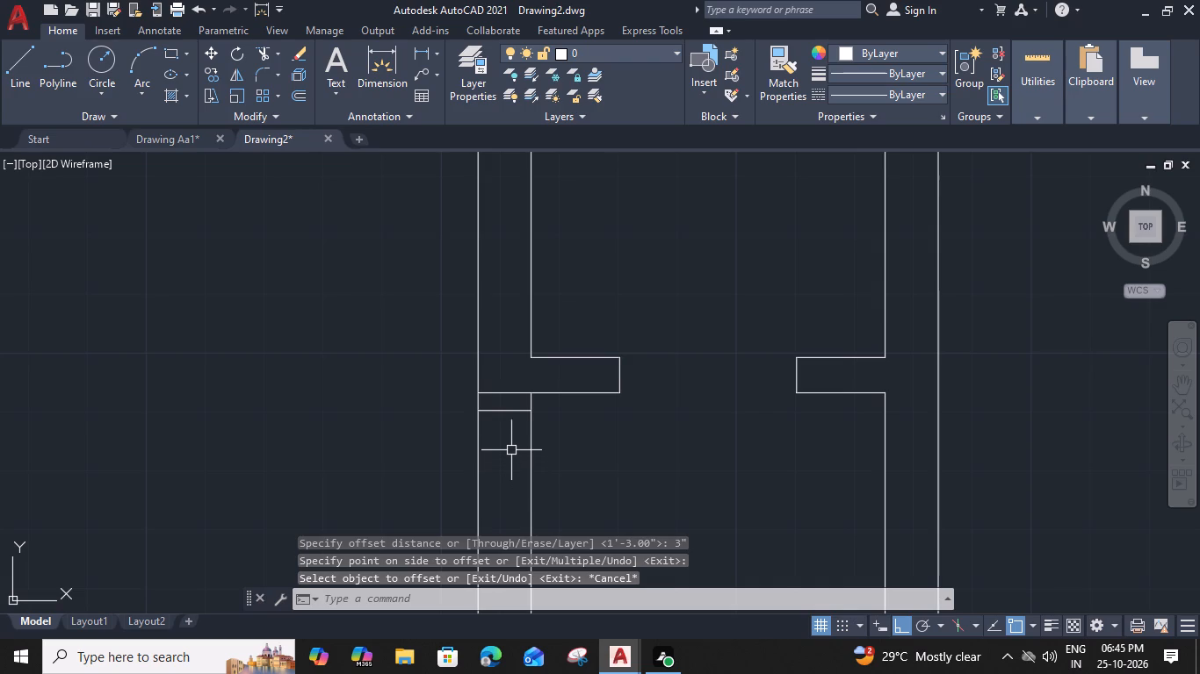
Offset the 3" jamb line in the lower southern compartment's west wall 3' to the south.
click(518, 412)
key(o)
key(space)
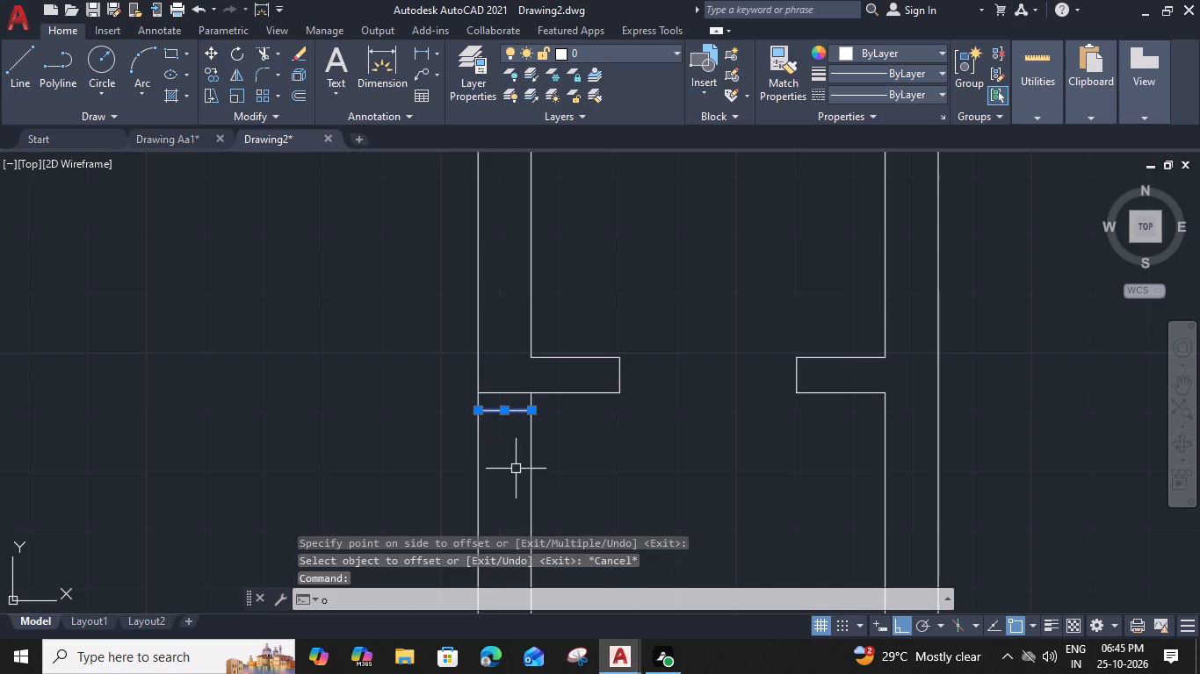
text(3')
key(space)
scroll(515, 483, down, 2)
middle_drag(522, 449, 523, 446)
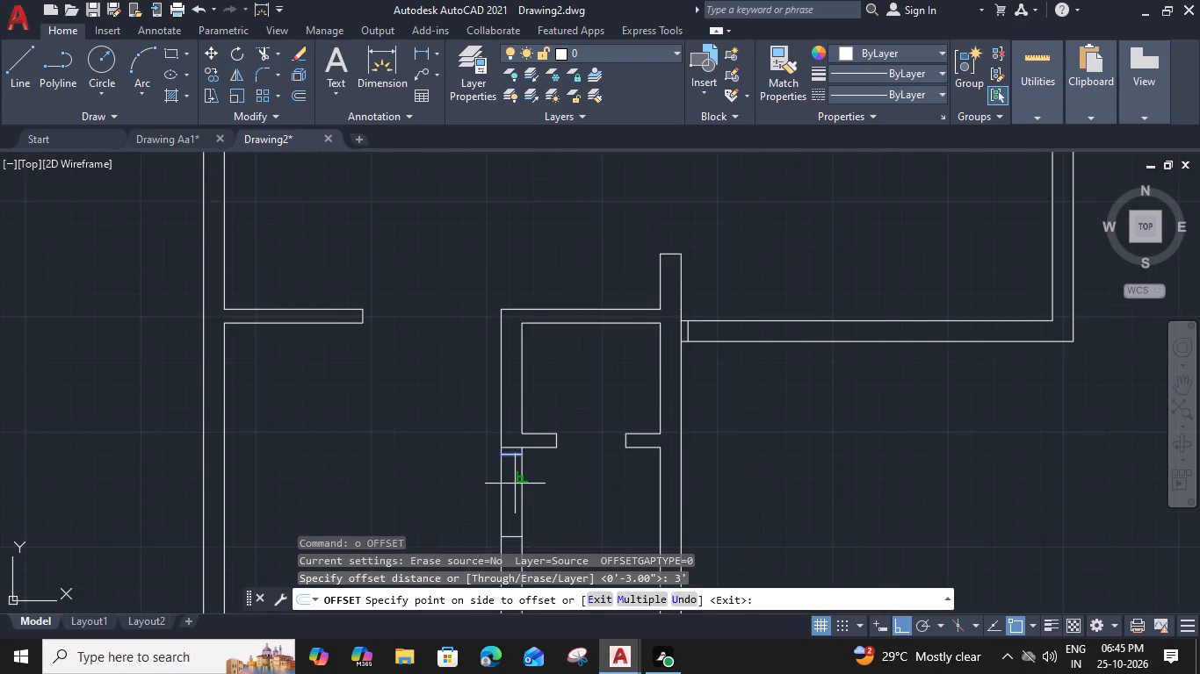
middle_drag(523, 446, 527, 409)
click(513, 473)
Offset the 3" jamb lines by 3': north in the large east room's west wall and west in the northwest room's south wall.
scroll(513, 463, down, 2)
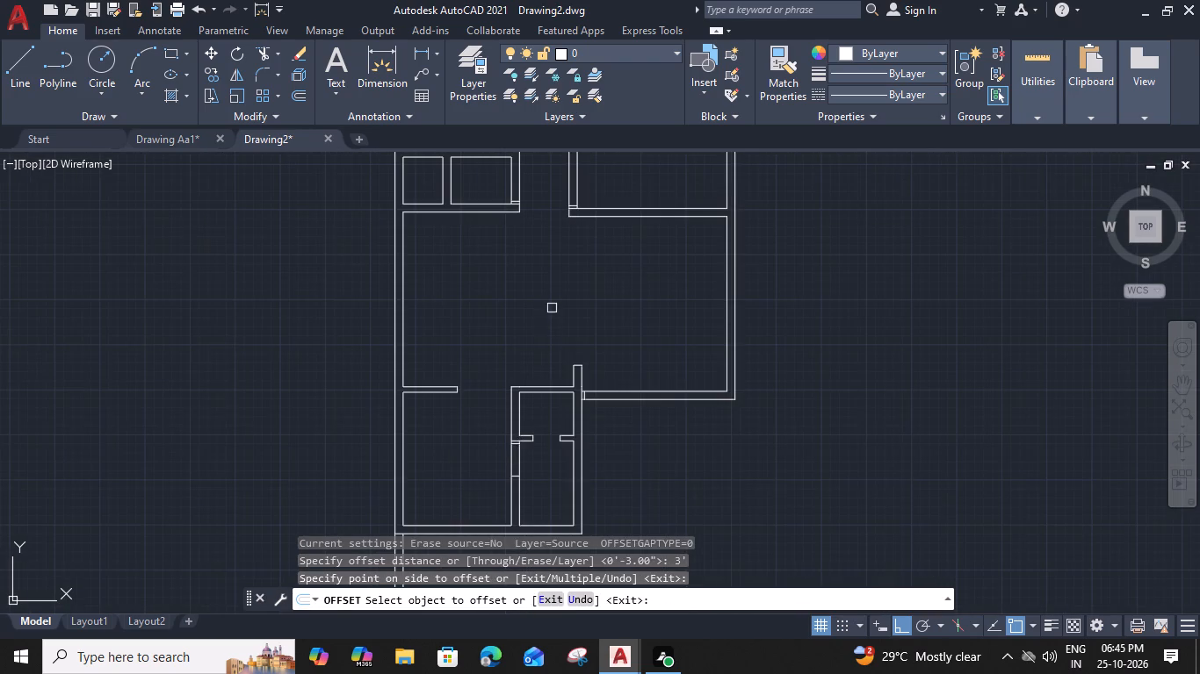
middle_drag(556, 279, 539, 455)
scroll(552, 346, up, 3)
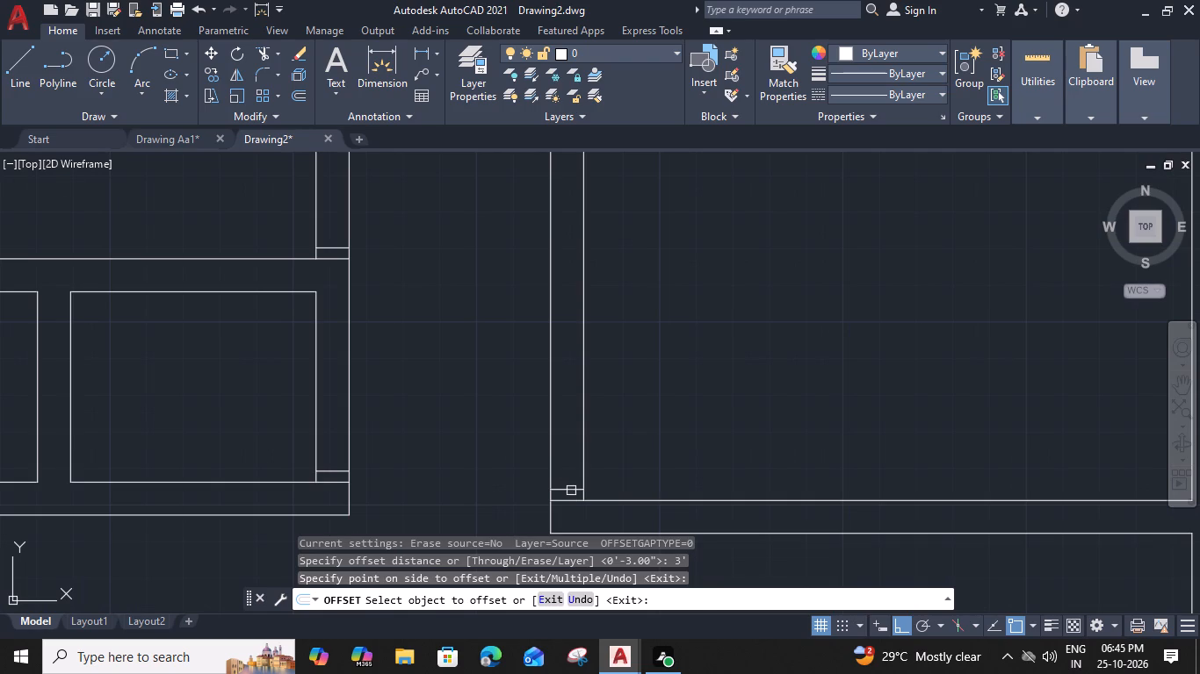
click(571, 491)
click(572, 359)
middle_drag(556, 281, 530, 543)
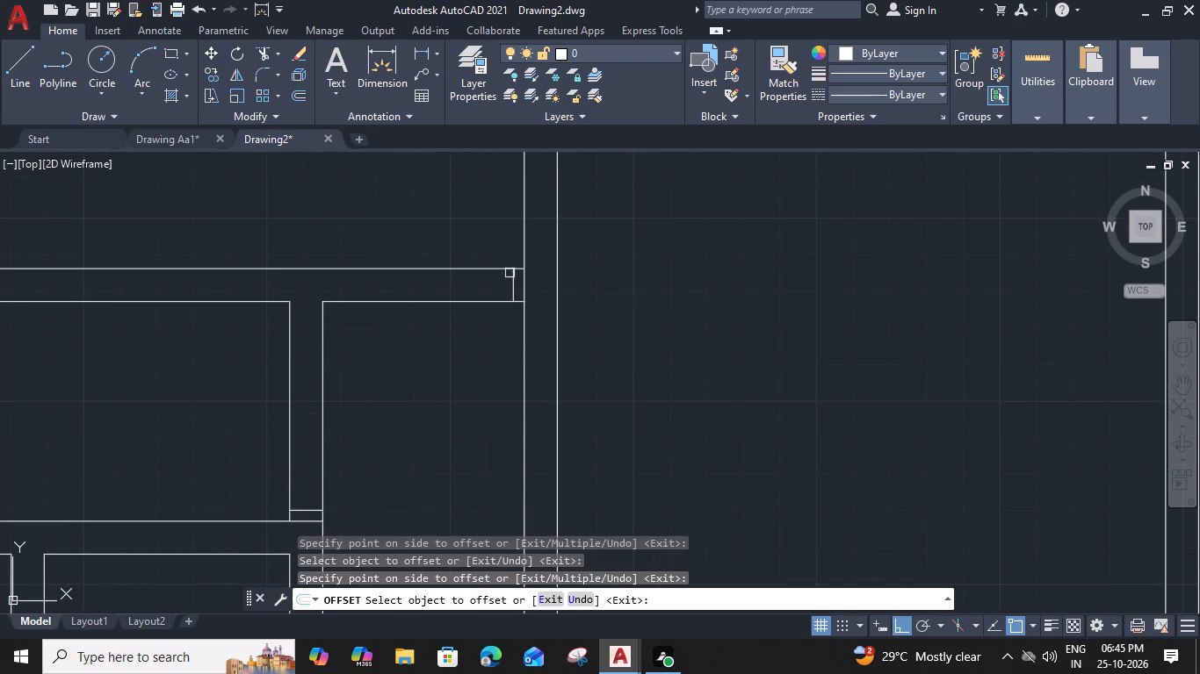
click(512, 277)
click(399, 278)
scroll(399, 277, down, 2)
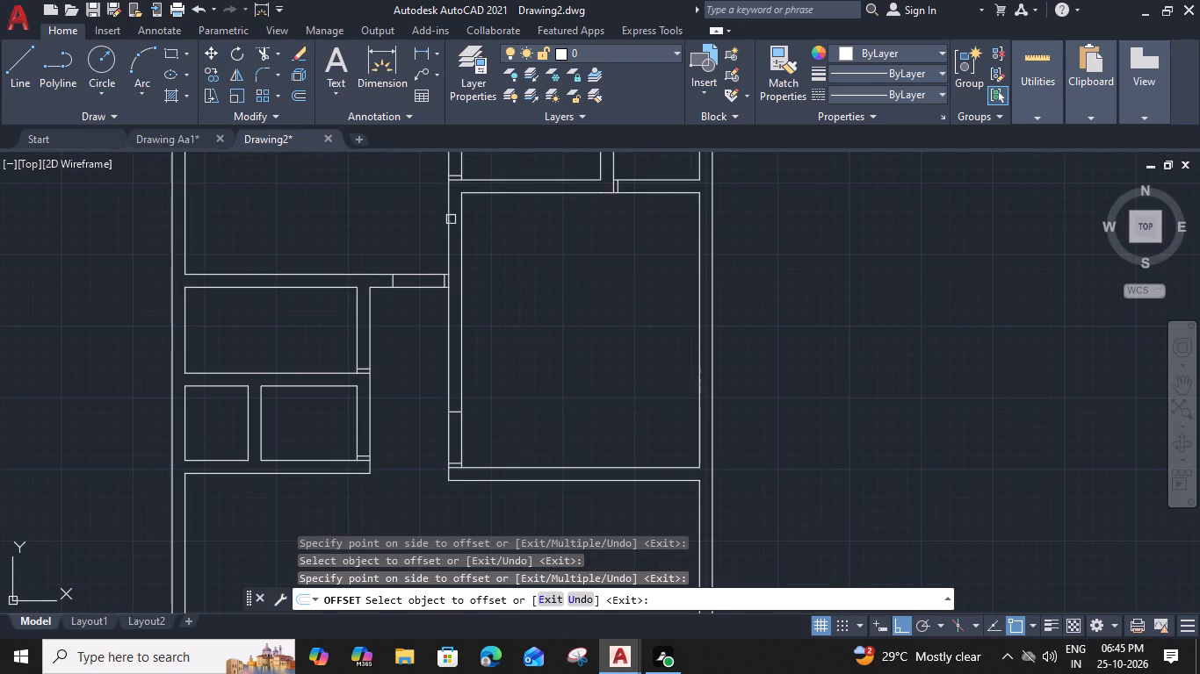
middle_drag(451, 220, 517, 312)
key(Escape)
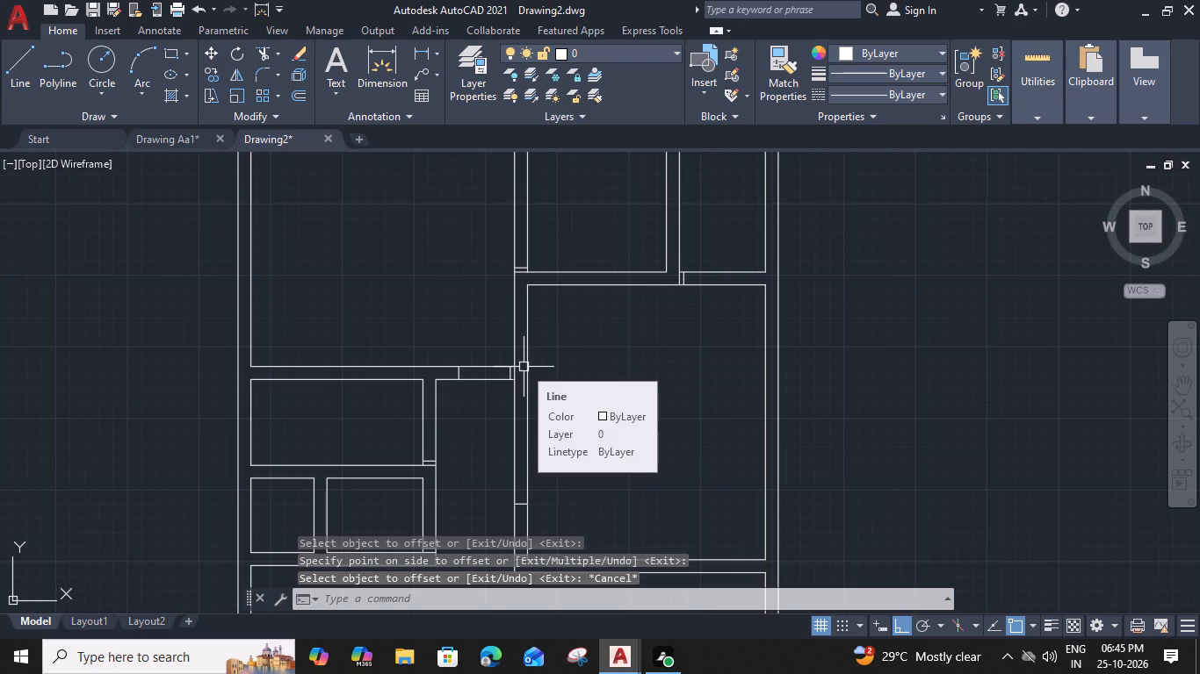
Offset the 3" jamb lines by 2'6": east in the northeast small room's south wall and north in the north-middle room's west wall.
scroll(739, 257, up, 1)
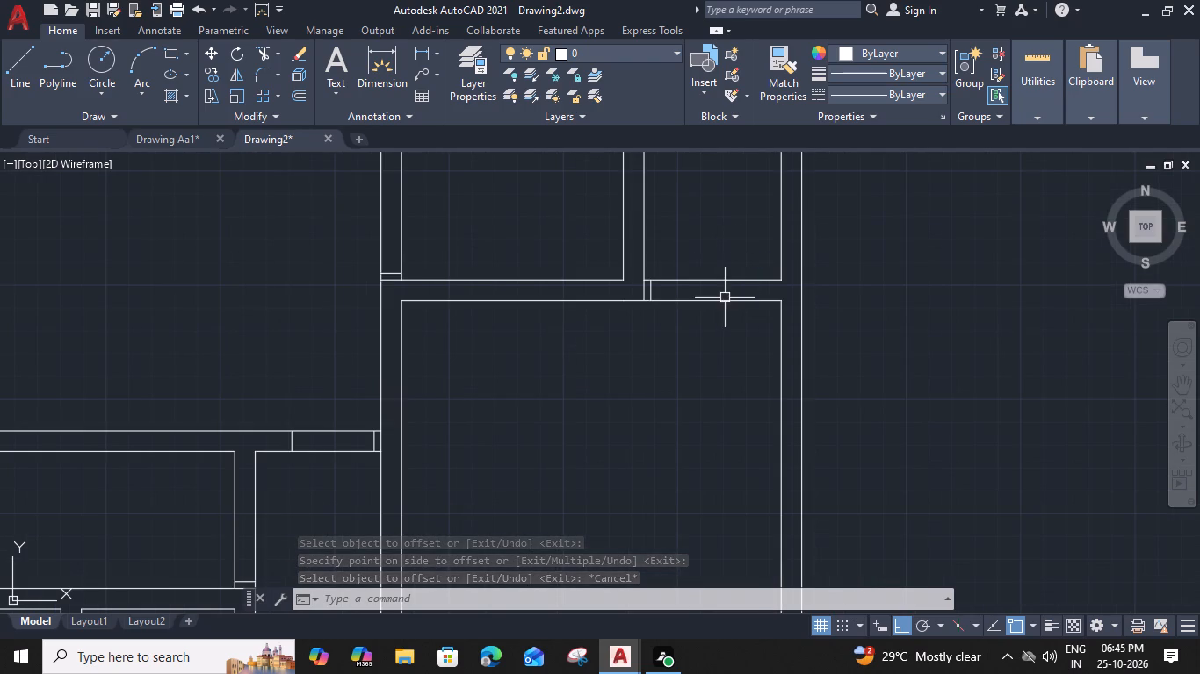
scroll(662, 293, up, 1)
click(644, 285)
text(o 2'6")
key(Return)
click(723, 311)
middle_drag(338, 349, 663, 529)
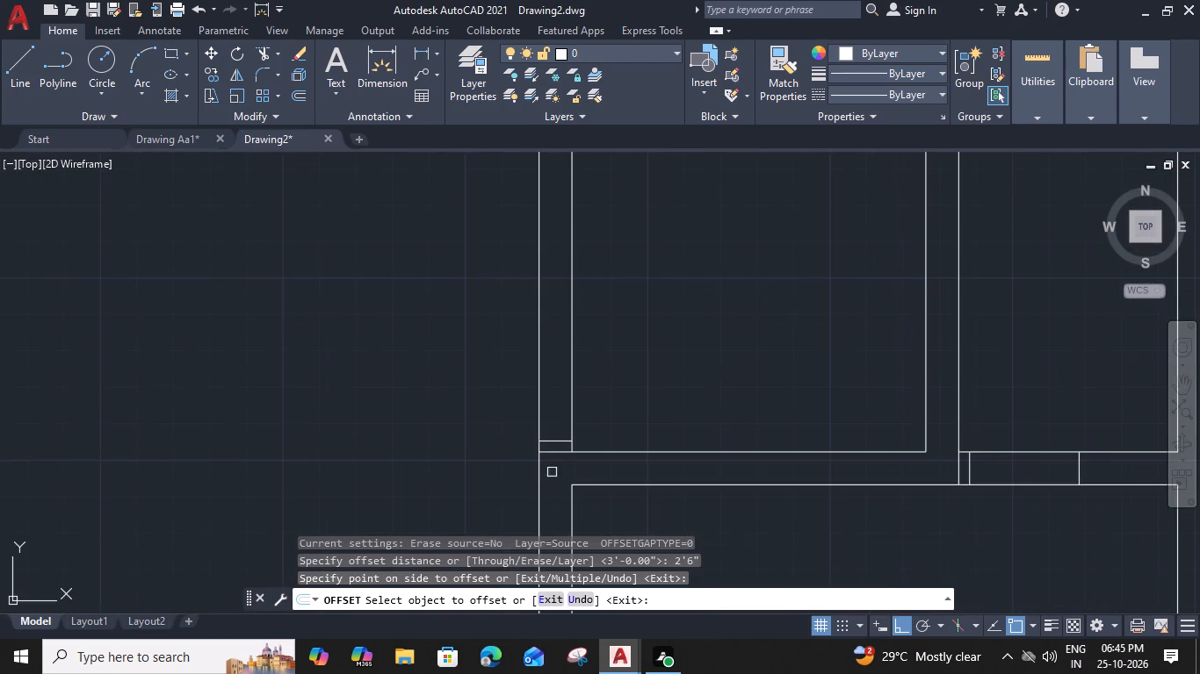
click(553, 442)
click(553, 372)
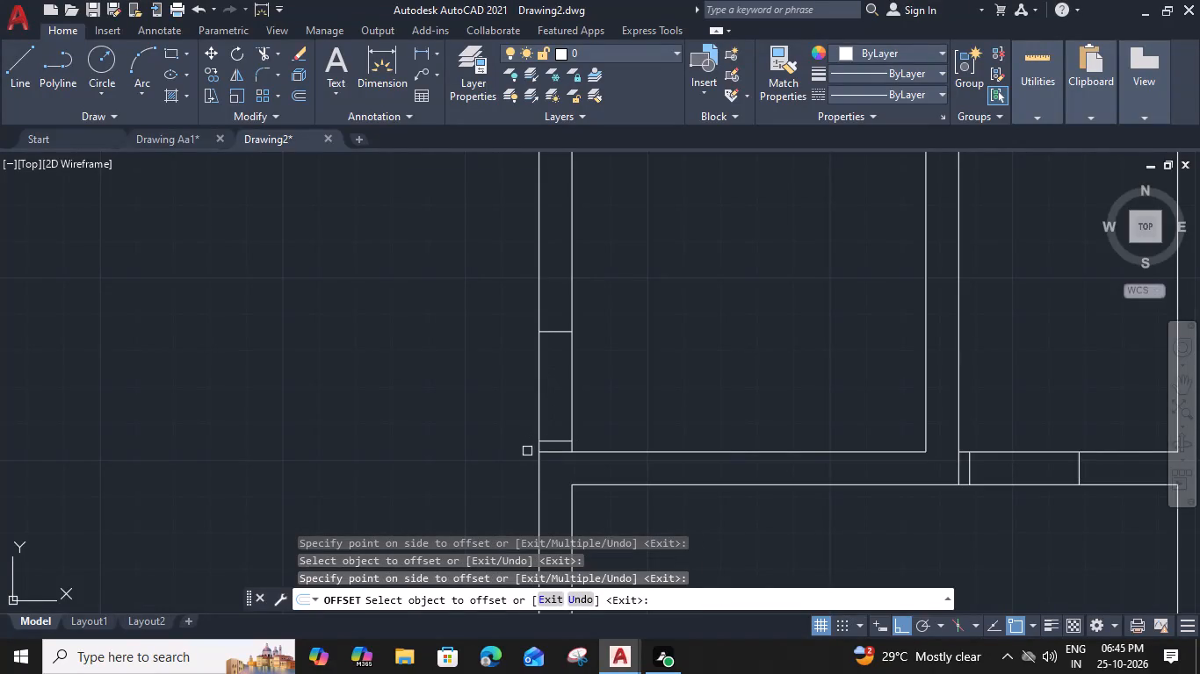
Offset the 3" jamb lines in the east walls of the two small west rooms 2'6" to the north.
scroll(521, 469, down, 2)
middle_drag(507, 470, 558, 219)
scroll(489, 419, up, 2)
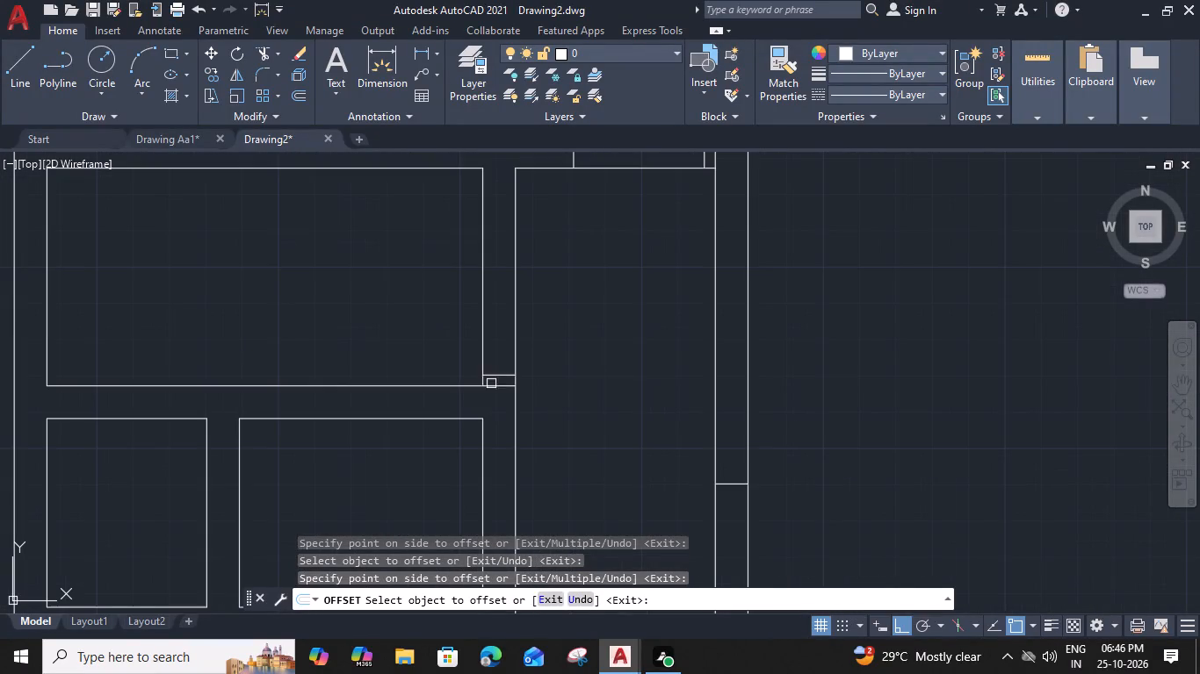
click(495, 373)
click(501, 302)
scroll(502, 341, down, 1)
scroll(481, 516, up, 1)
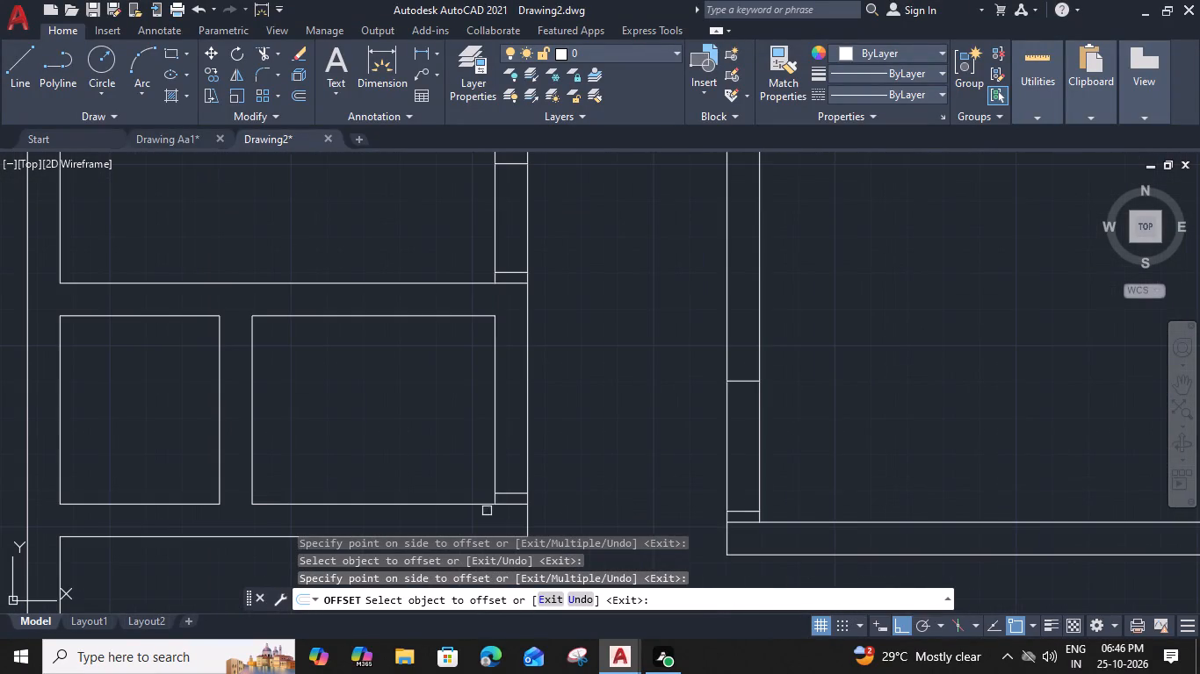
click(509, 491)
click(511, 404)
Offset the 3" jamb line beside the stub 2'6" east, and offset the resulting line another 2'6" east.
scroll(511, 405, down, 3)
middle_drag(566, 505, 555, 303)
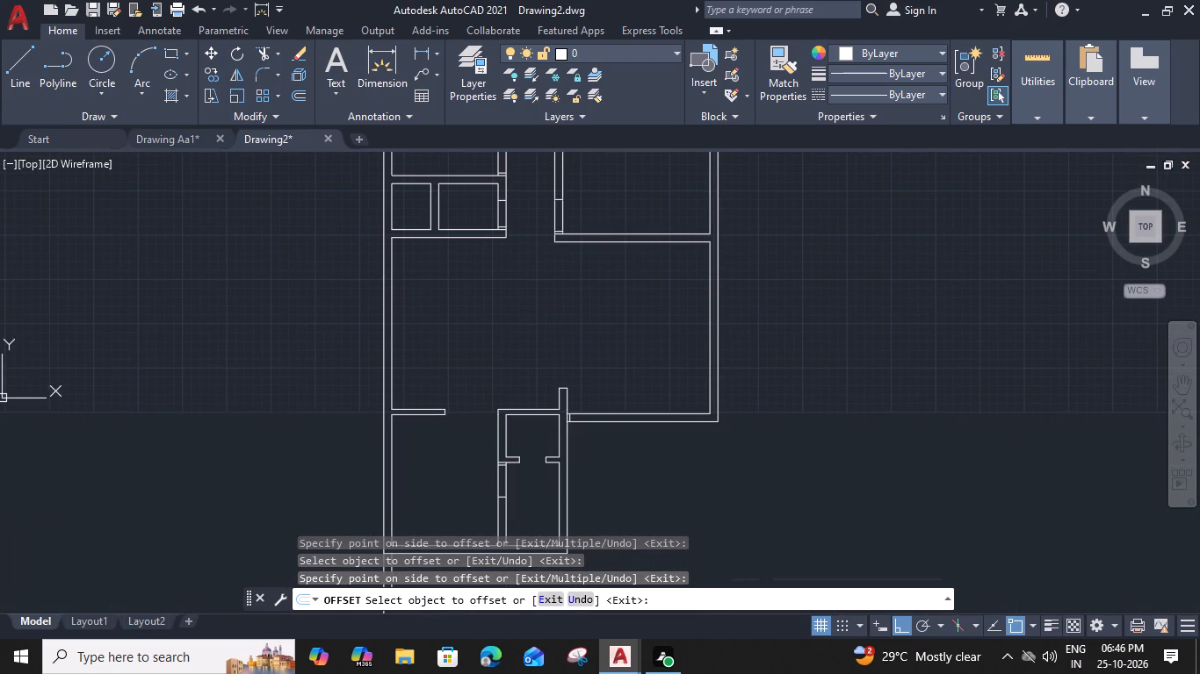
scroll(517, 427, up, 2)
scroll(526, 451, down, 2)
middle_drag(534, 434, 532, 438)
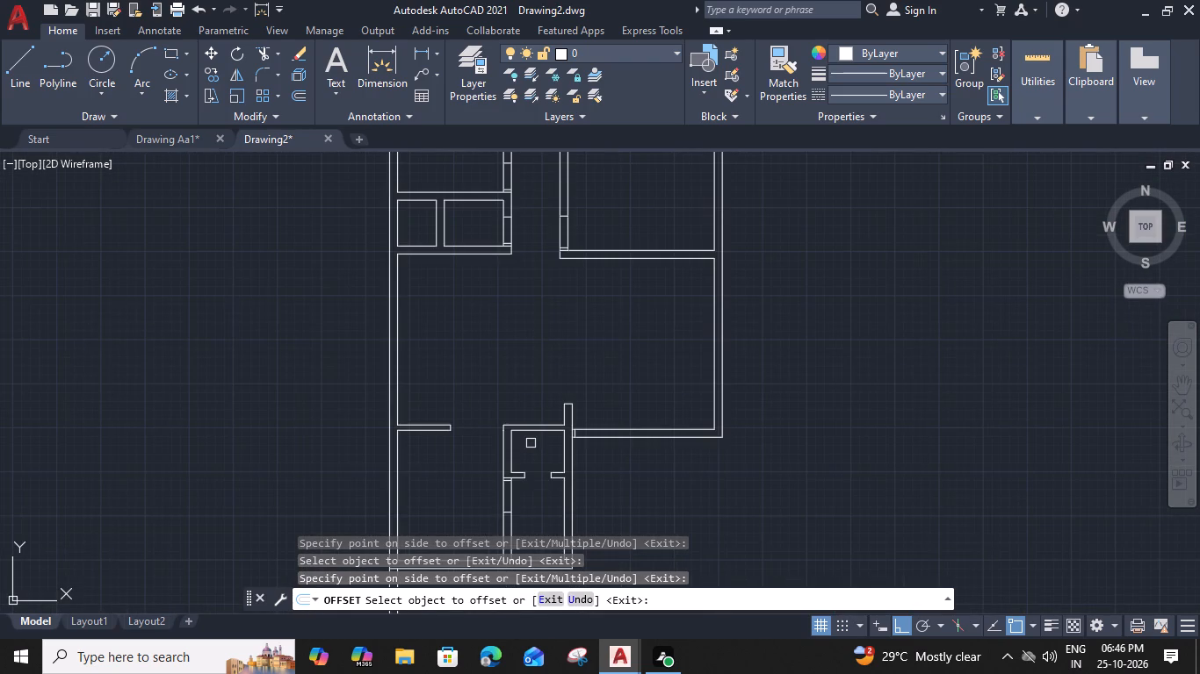
middle_drag(532, 438, 546, 373)
scroll(580, 373, up, 2)
click(597, 369)
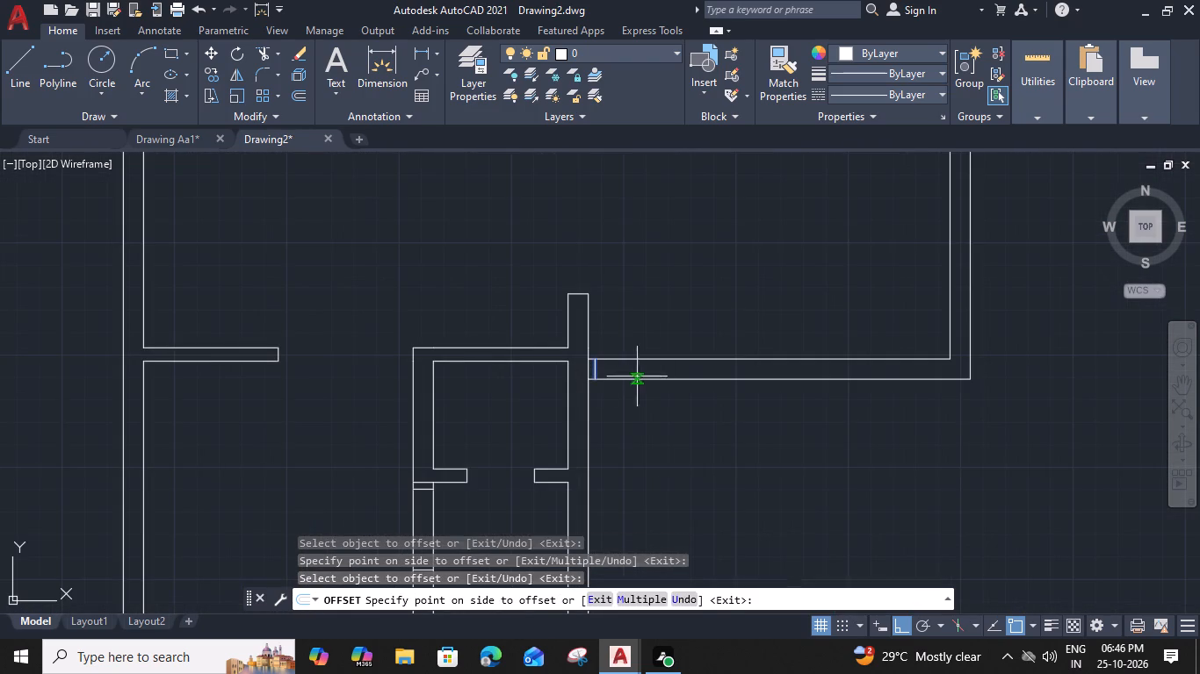
click(640, 376)
click(664, 369)
click(730, 369)
key(Escape)
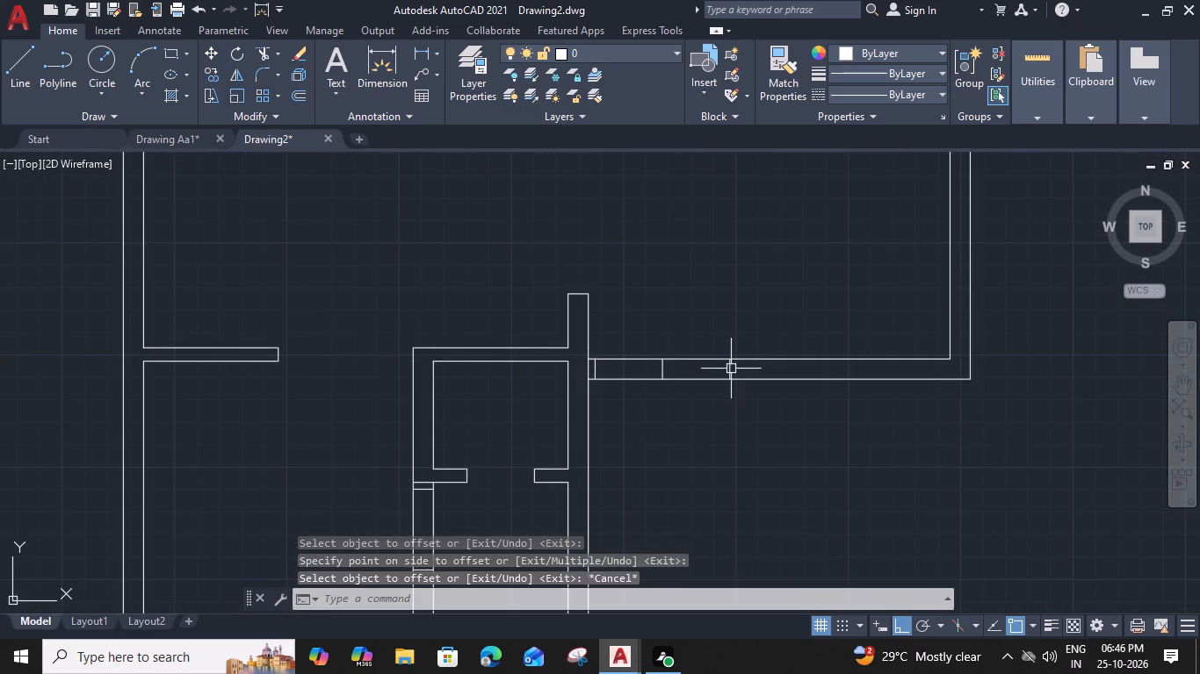
Trim open the double-width opening in the wall east of the stub and the doorway in the parallel wall southwest of it.
text(tr)
key(space)
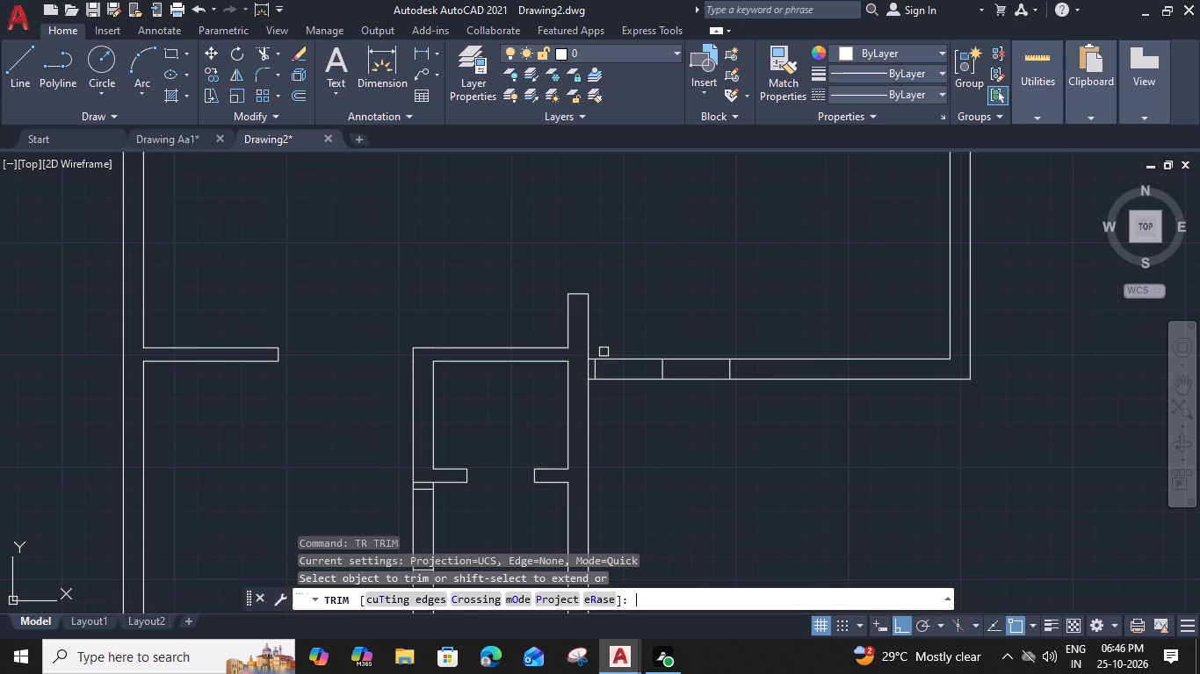
click(586, 369)
click(631, 343)
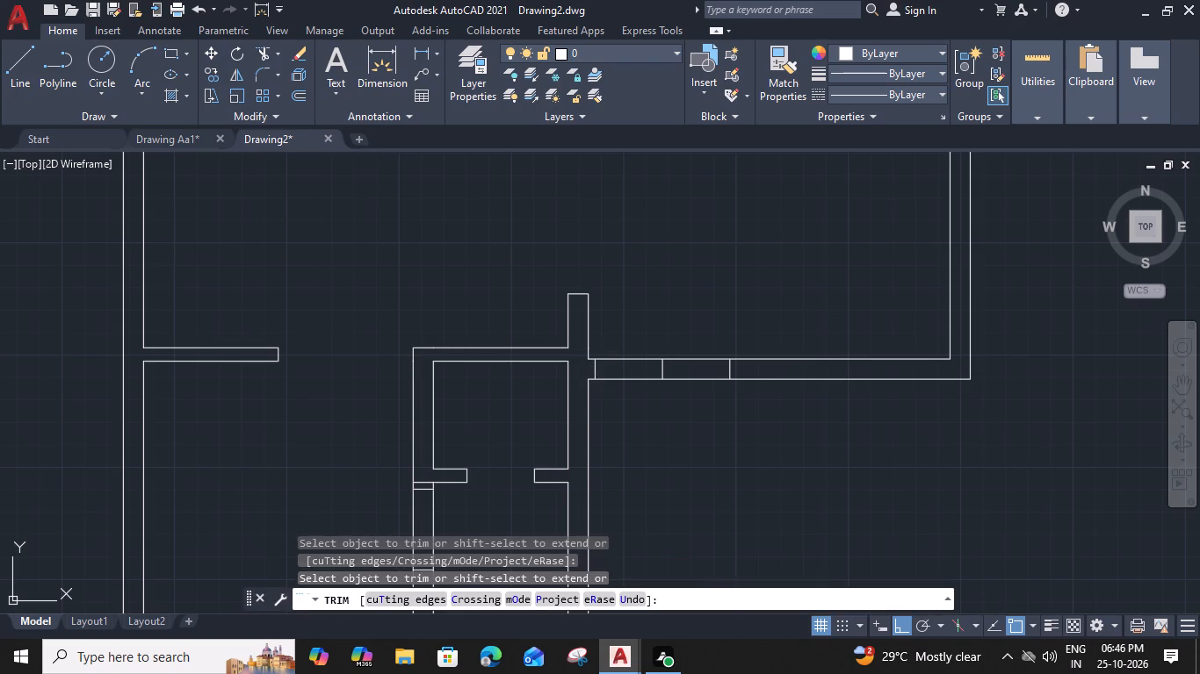
click(623, 420)
click(714, 333)
click(677, 450)
middle_drag(468, 451, 703, 358)
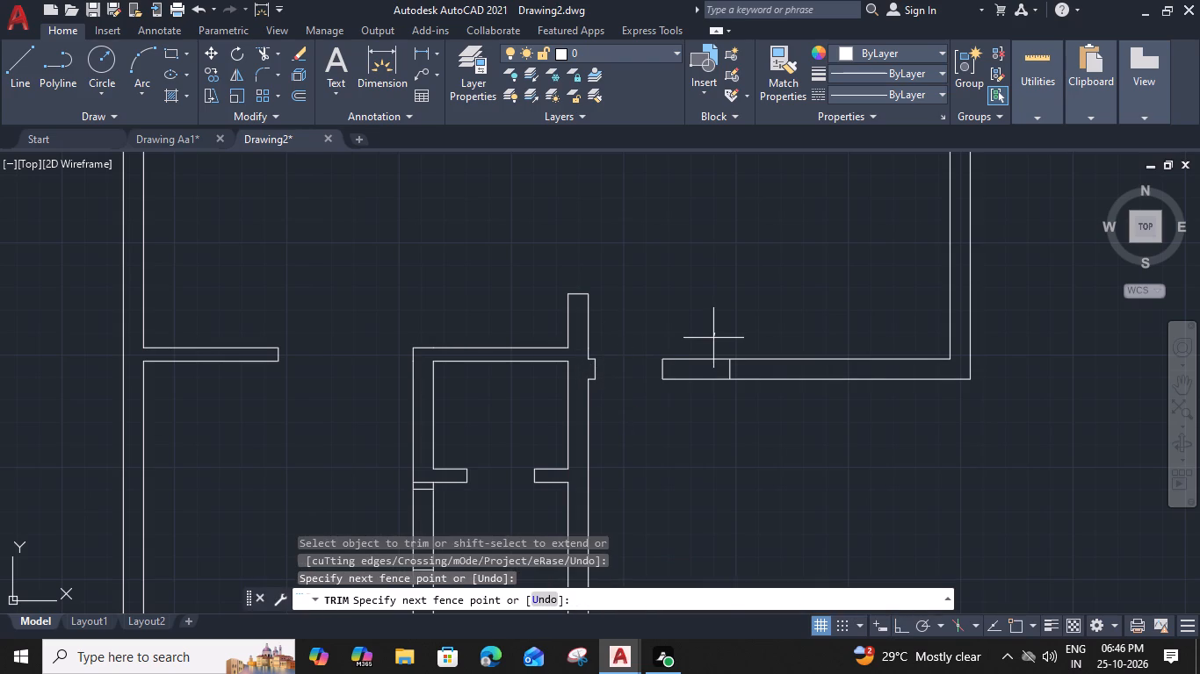
middle_drag(703, 358, 523, 359)
click(477, 388)
drag(425, 438, 438, 438)
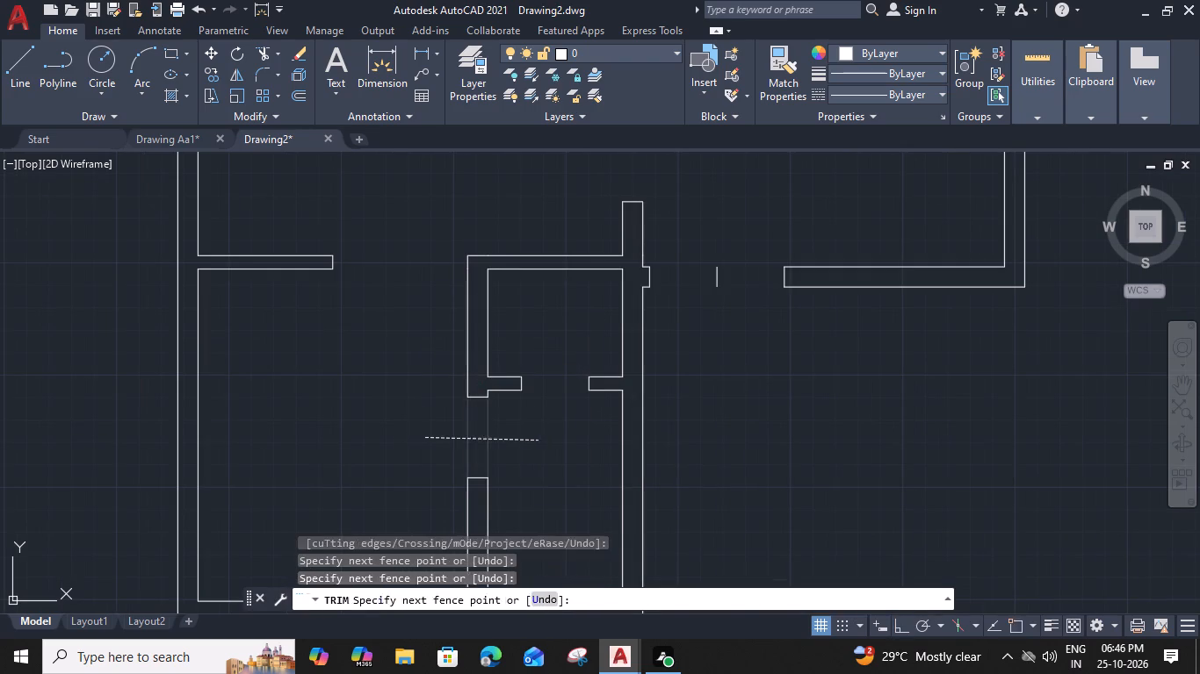
click(538, 441)
Trim open the doorways in the southern small west room's east wall and the large east room's west wall, clearing their corner lines.
scroll(538, 436, down, 2)
middle_drag(532, 290, 496, 471)
scroll(491, 371, up, 3)
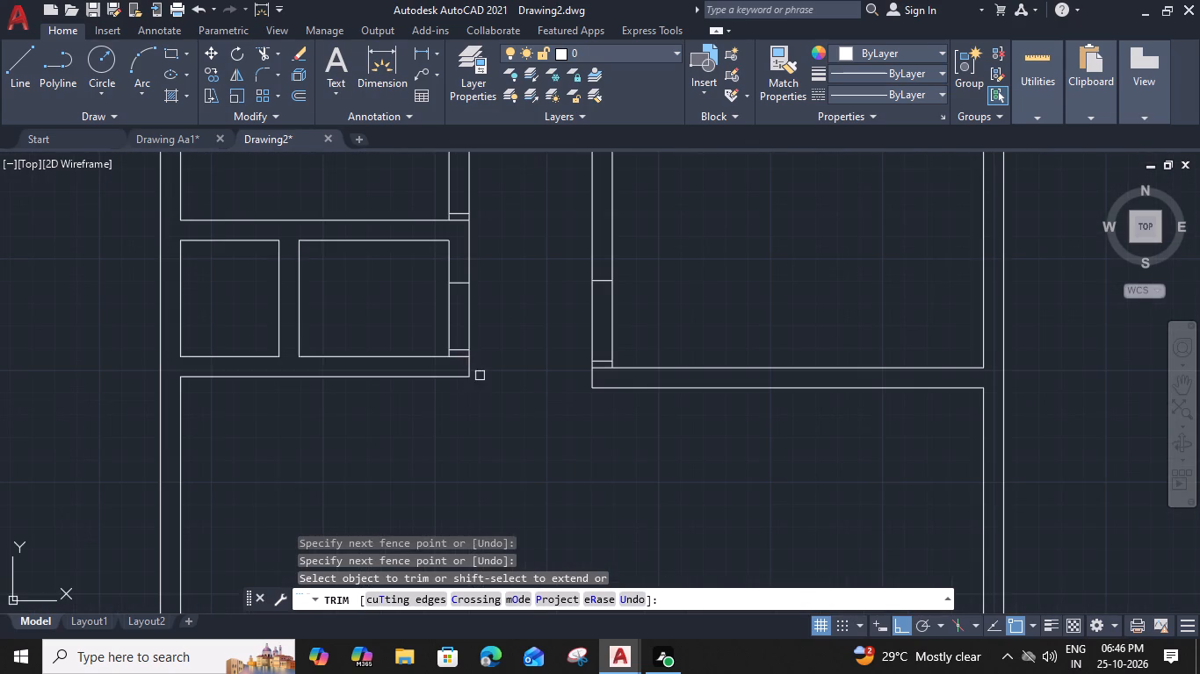
click(458, 357)
drag(423, 301, 437, 310)
click(475, 325)
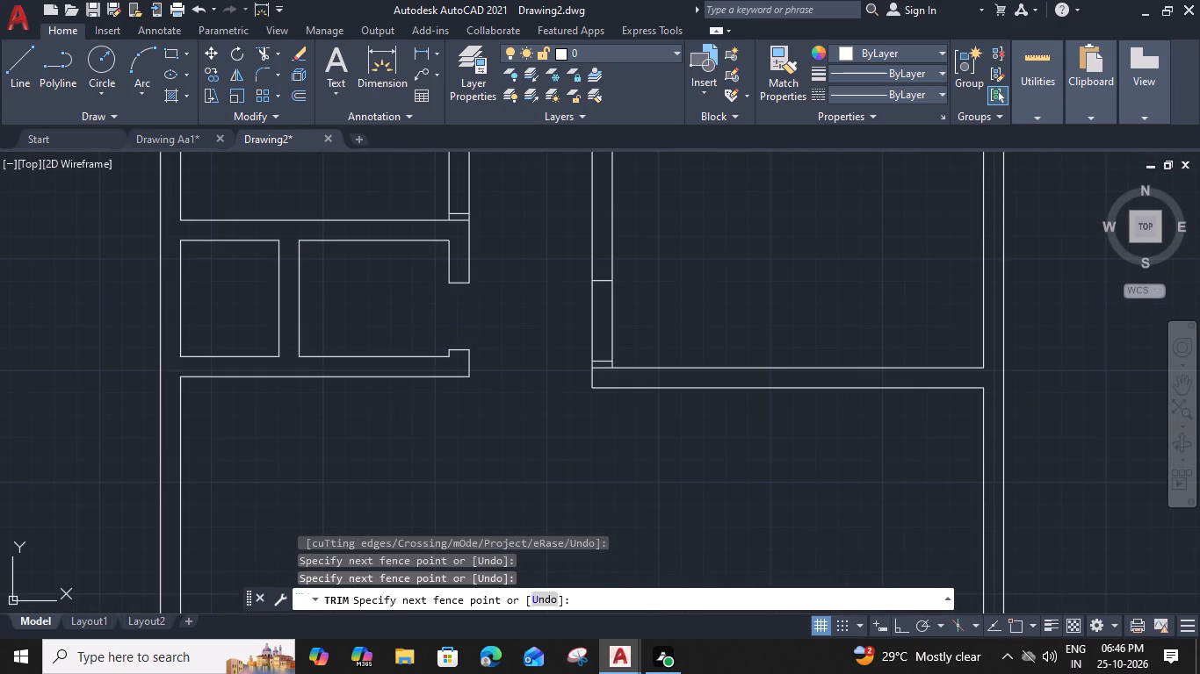
click(628, 315)
click(567, 319)
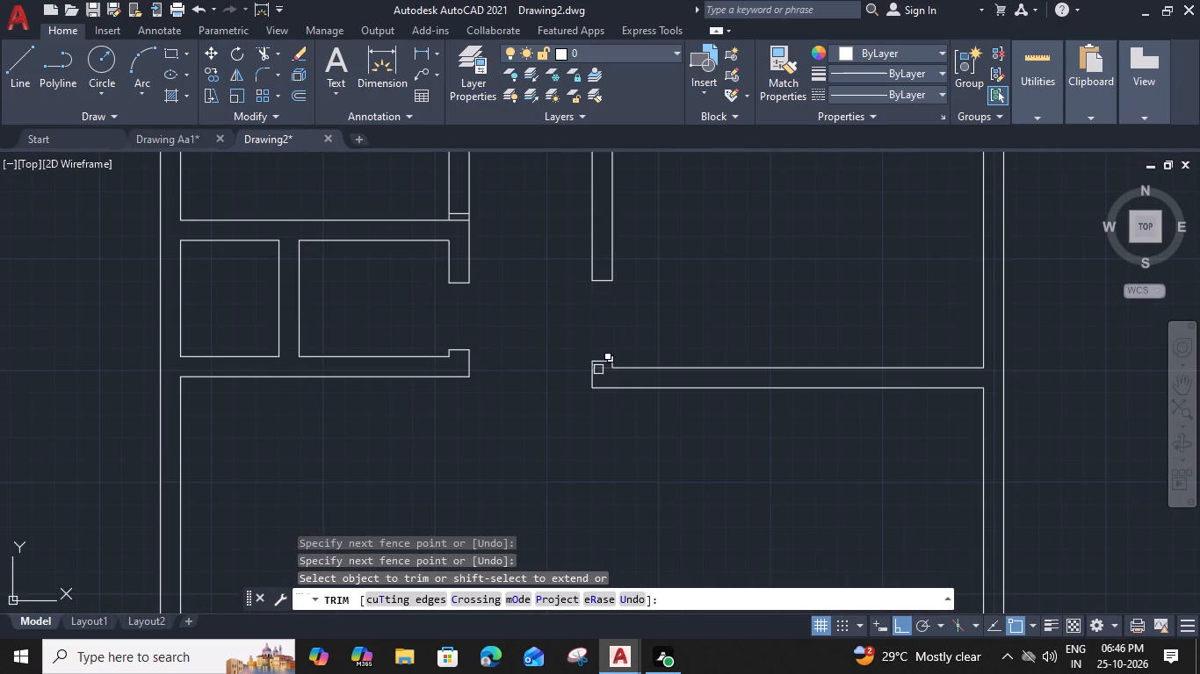
click(599, 369)
Trim open the doorways in the northern small west room's east wall and the northwest room's south wall, clearing the junction lines.
middle_drag(553, 301, 538, 403)
scroll(442, 329, up, 1)
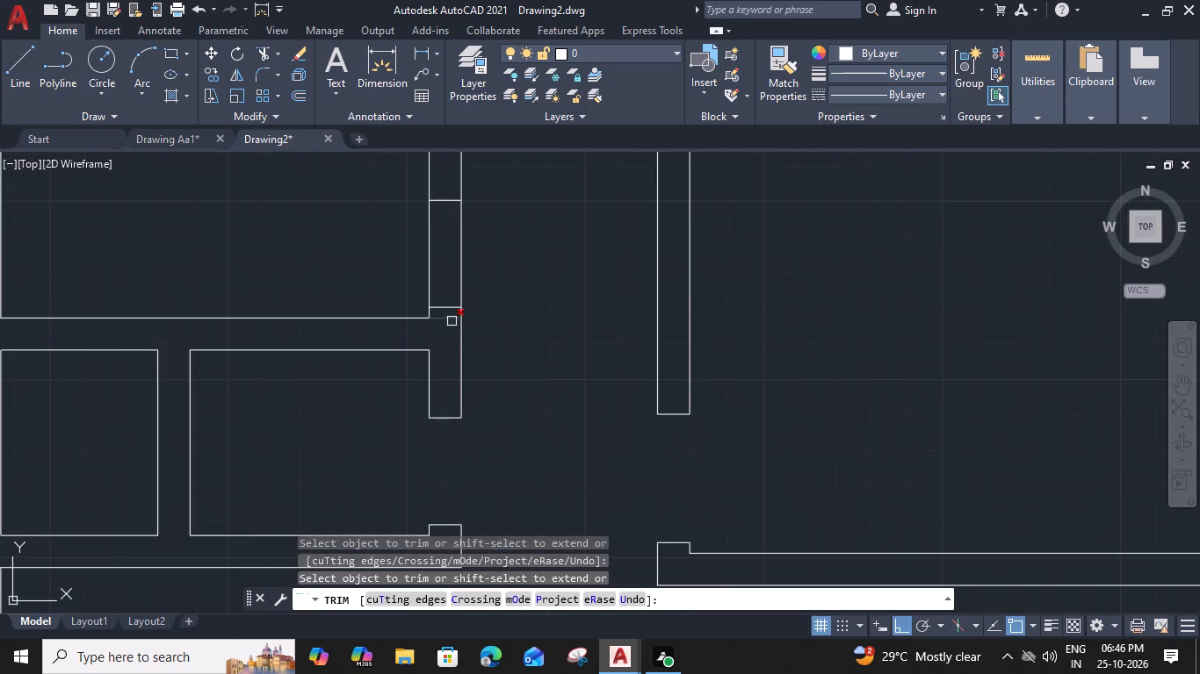
click(452, 321)
drag(403, 257, 413, 255)
click(553, 257)
middle_drag(555, 255, 552, 468)
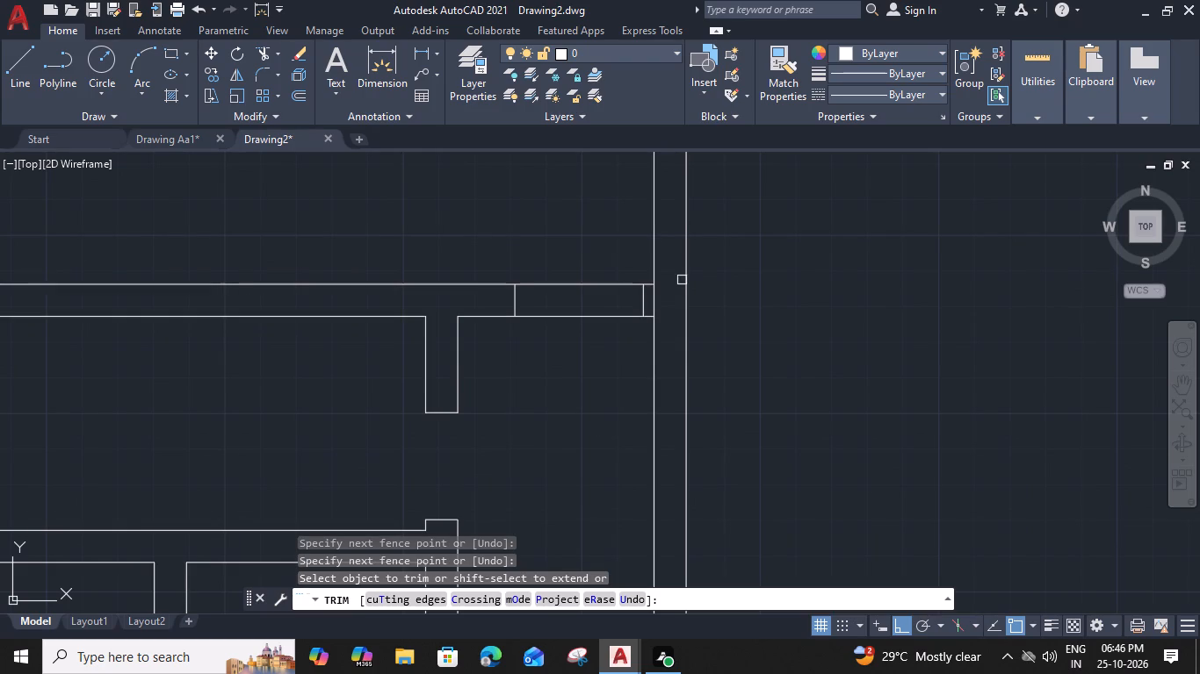
click(660, 299)
click(649, 298)
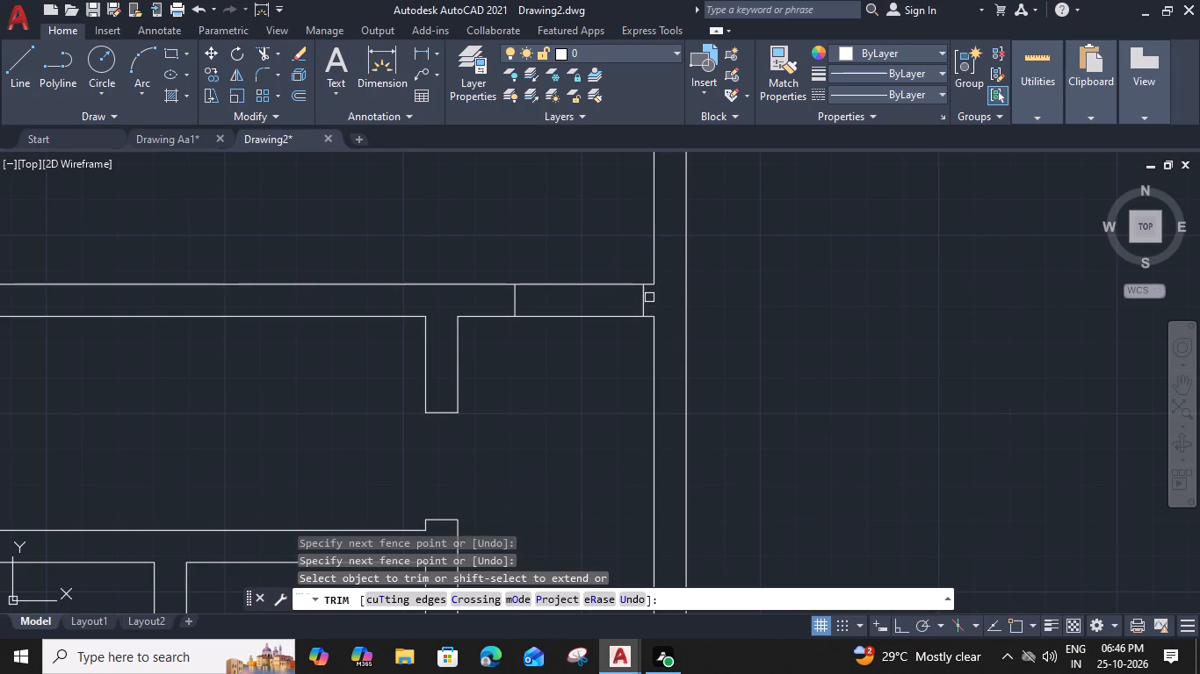
click(592, 240)
click(544, 403)
Trim open the doorways in the north-middle room's west wall and the northeast small room's south wall, clearing their junction lines.
scroll(567, 330, down, 3)
middle_drag(630, 280, 604, 403)
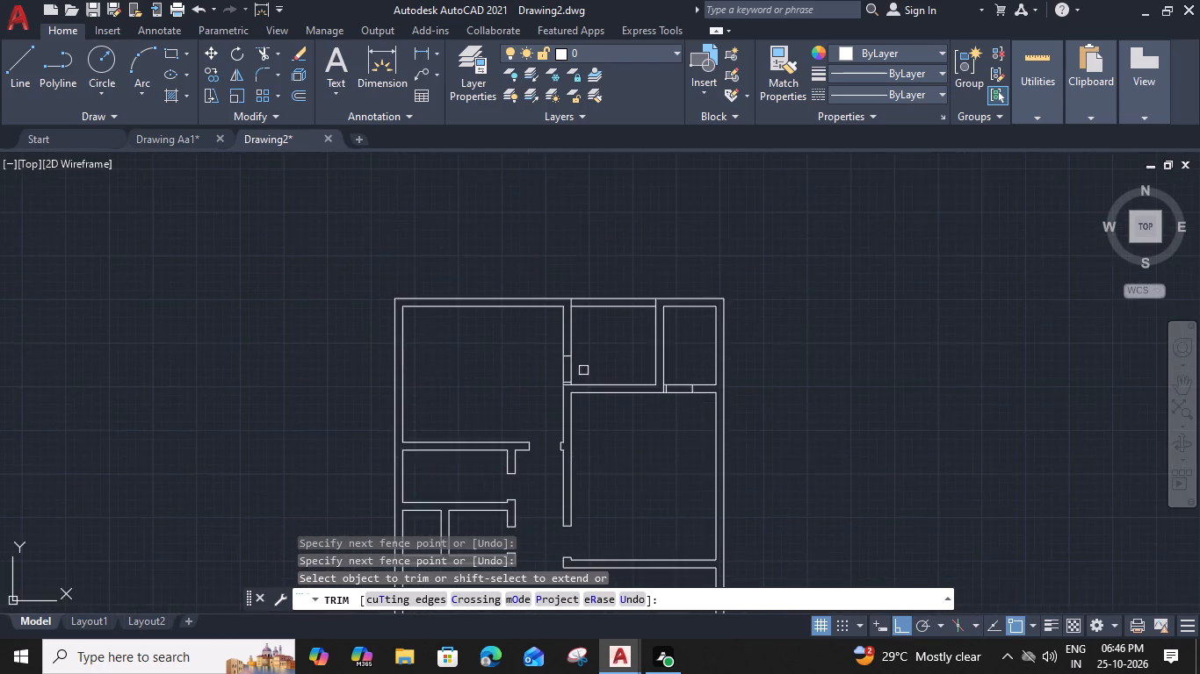
scroll(582, 372, up, 4)
click(500, 421)
drag(424, 358, 437, 353)
click(676, 336)
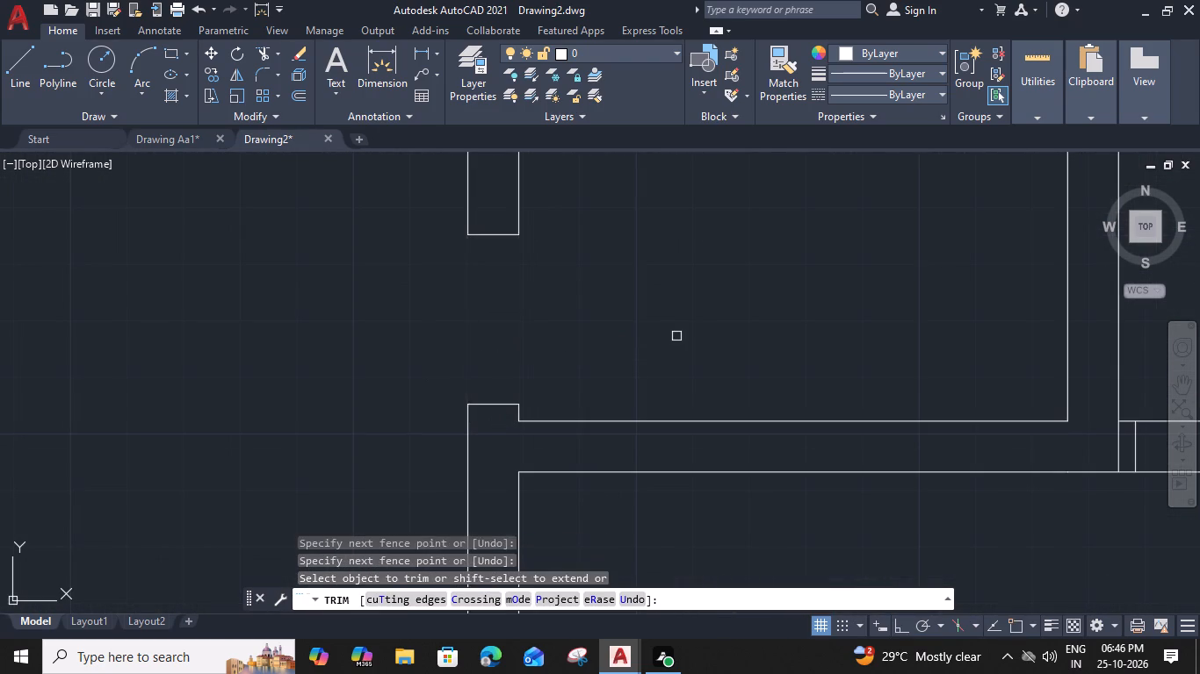
scroll(676, 337, down, 3)
scroll(843, 389, up, 3)
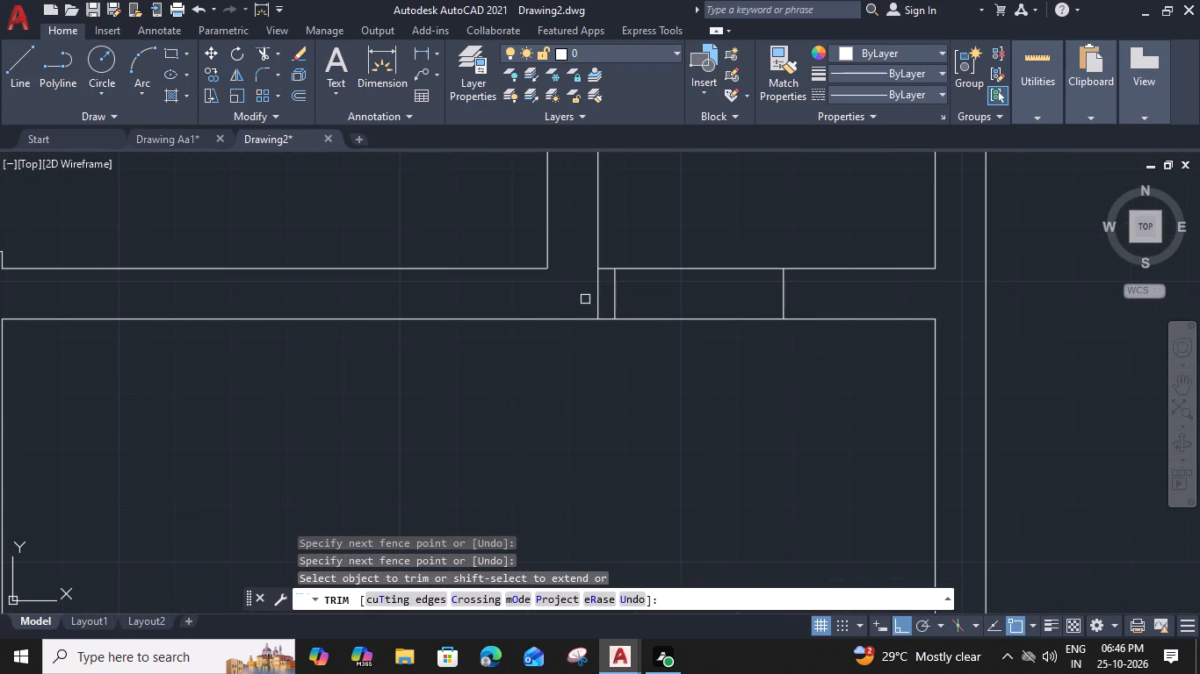
click(598, 297)
click(755, 241)
click(709, 369)
key(Escape)
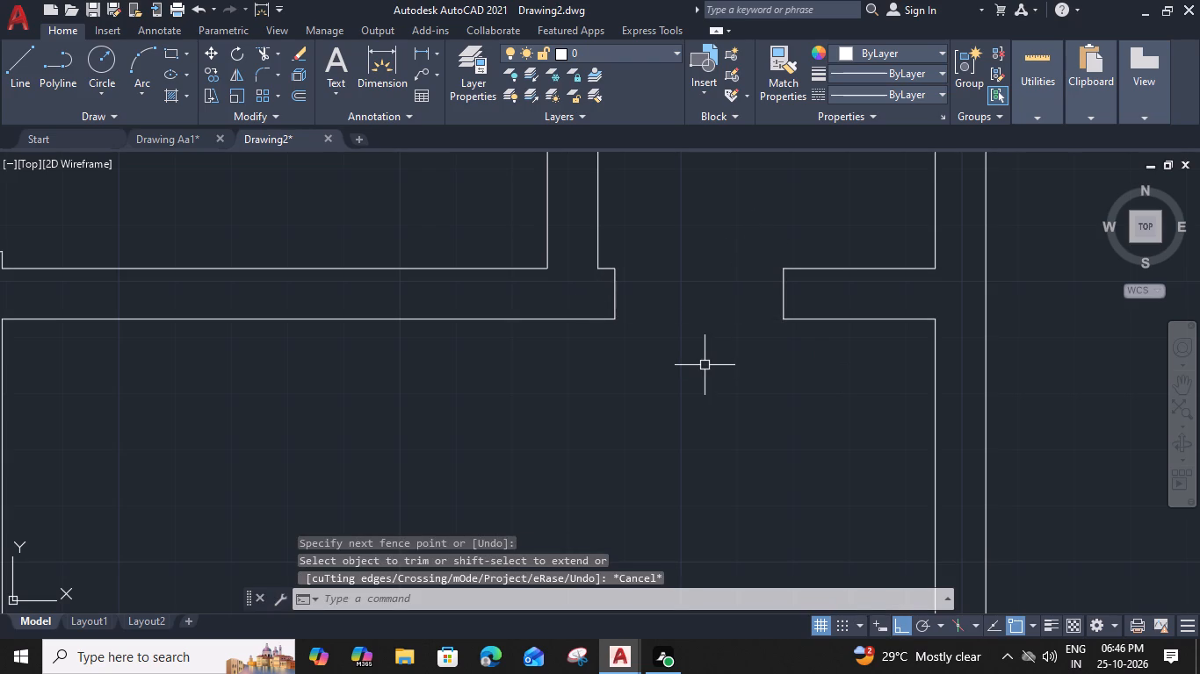
Insert a Door - Imperial block southwest of the northeast small room's doorway and set its opening angle to 90°.
key(ctrl+3)
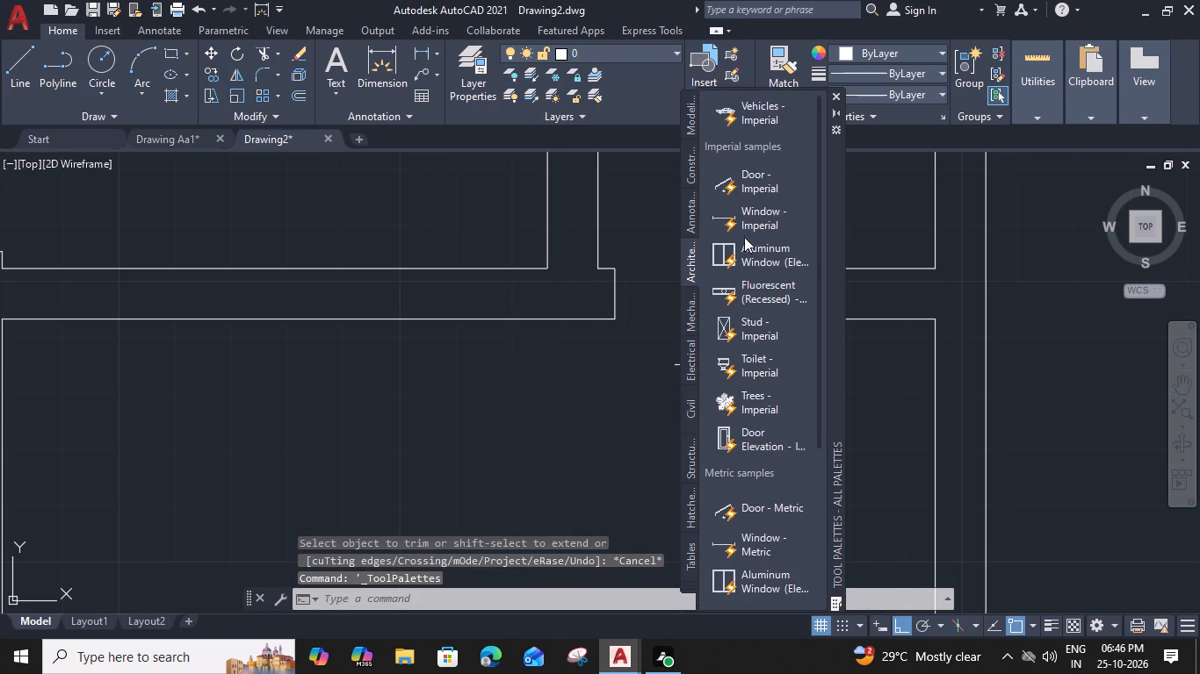
click(742, 184)
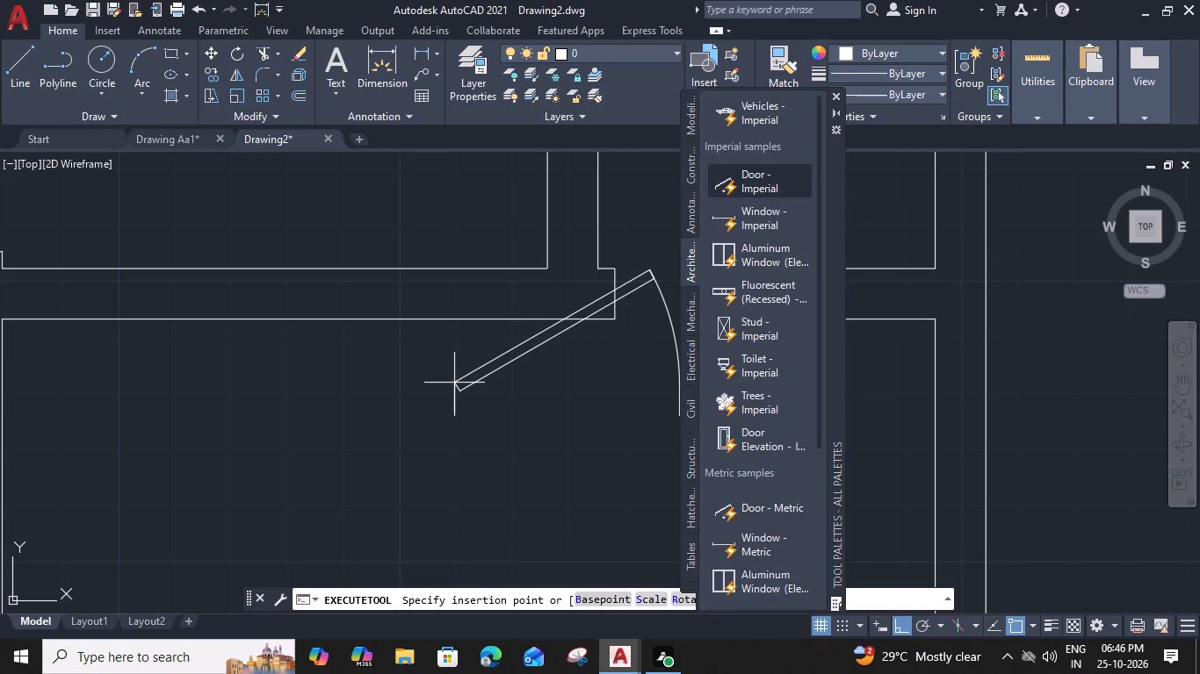
click(454, 383)
click(834, 99)
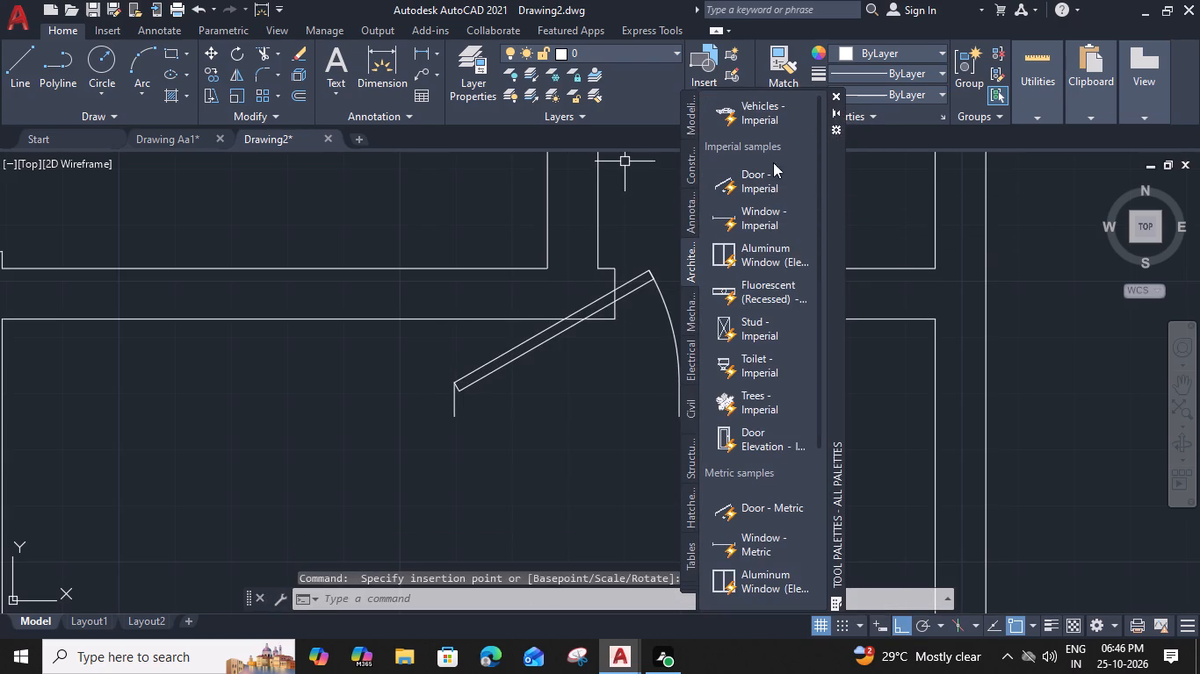
click(482, 351)
click(437, 412)
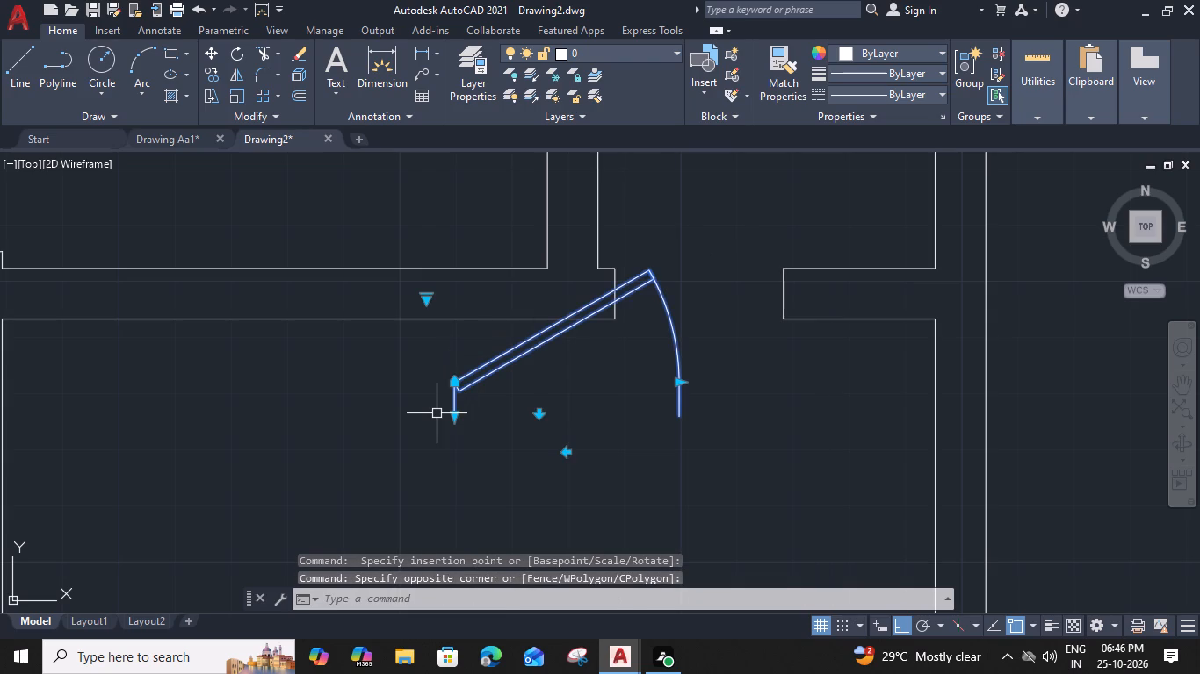
click(428, 300)
click(450, 367)
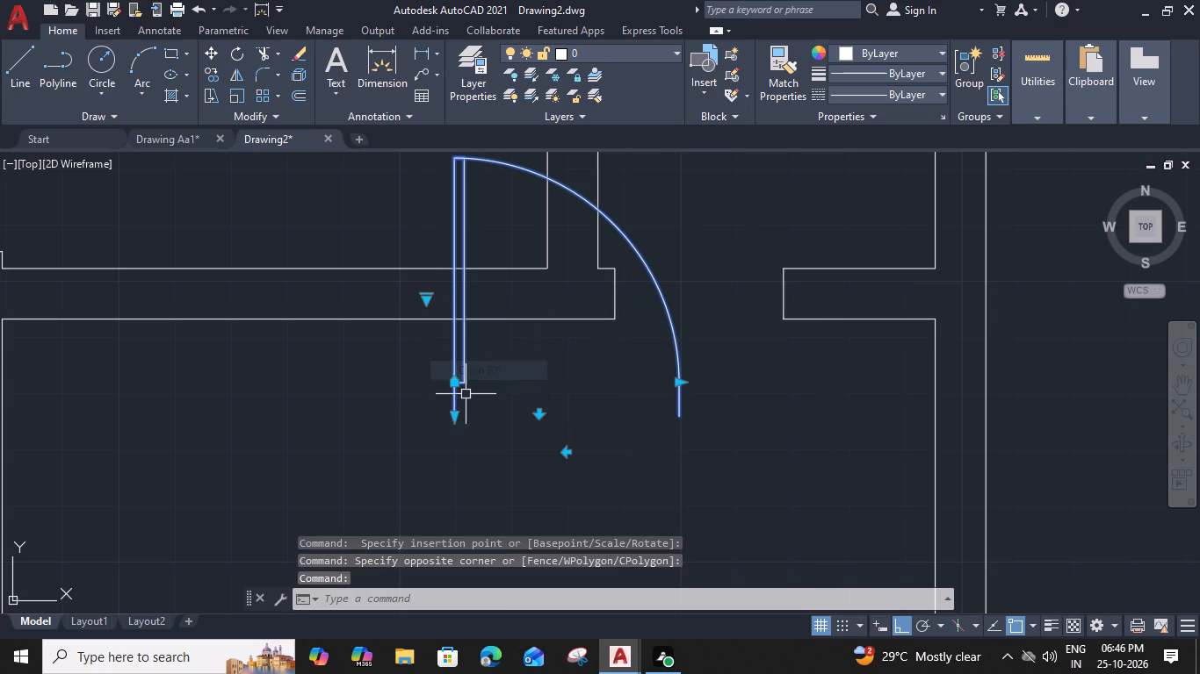
Copy the door onto the southern corner of the northeast small room doorway's west jamb and delete the original.
text(co)
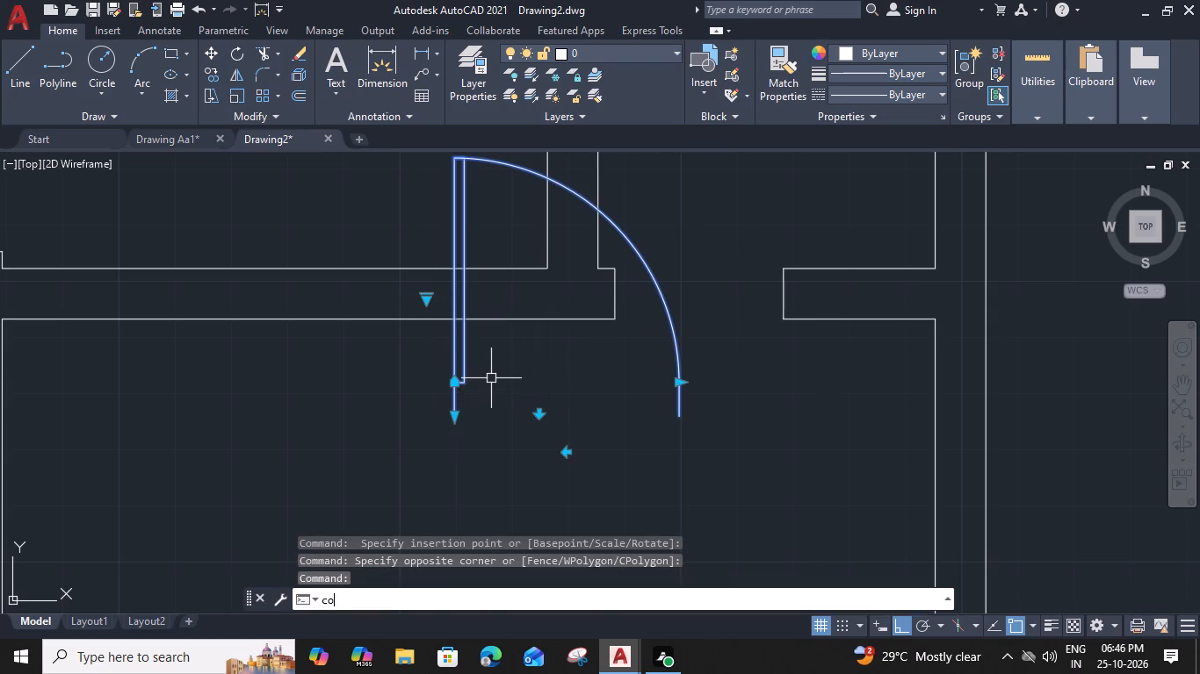
key(space)
click(456, 413)
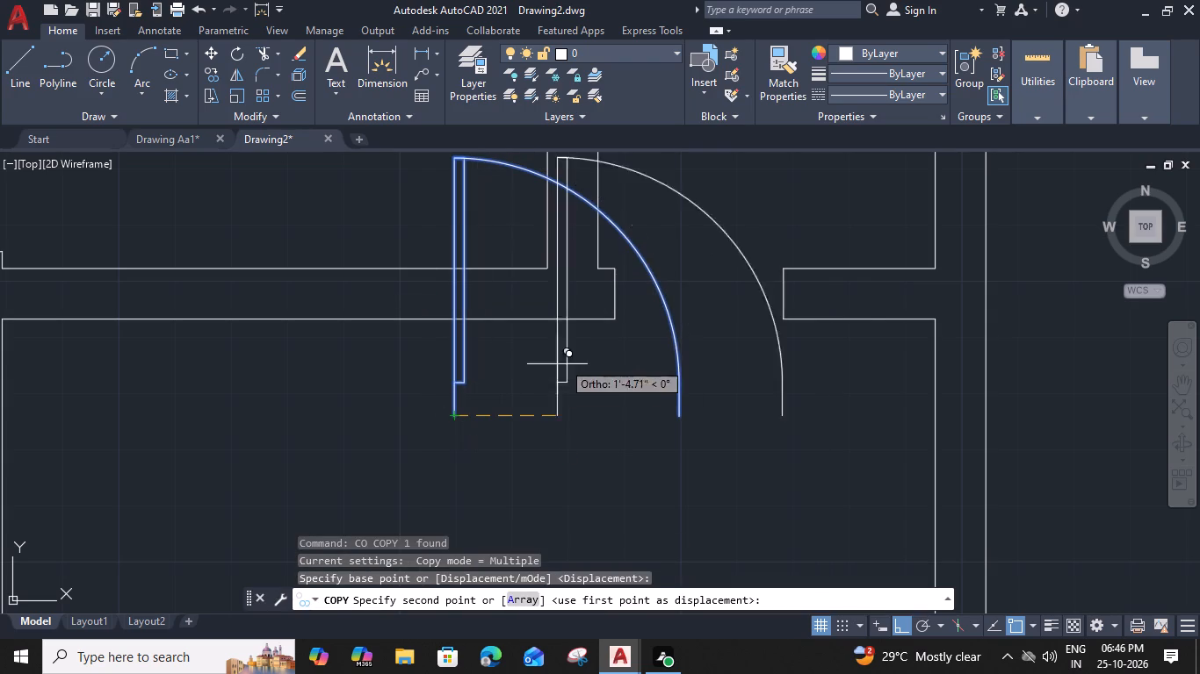
click(615, 321)
key(Escape)
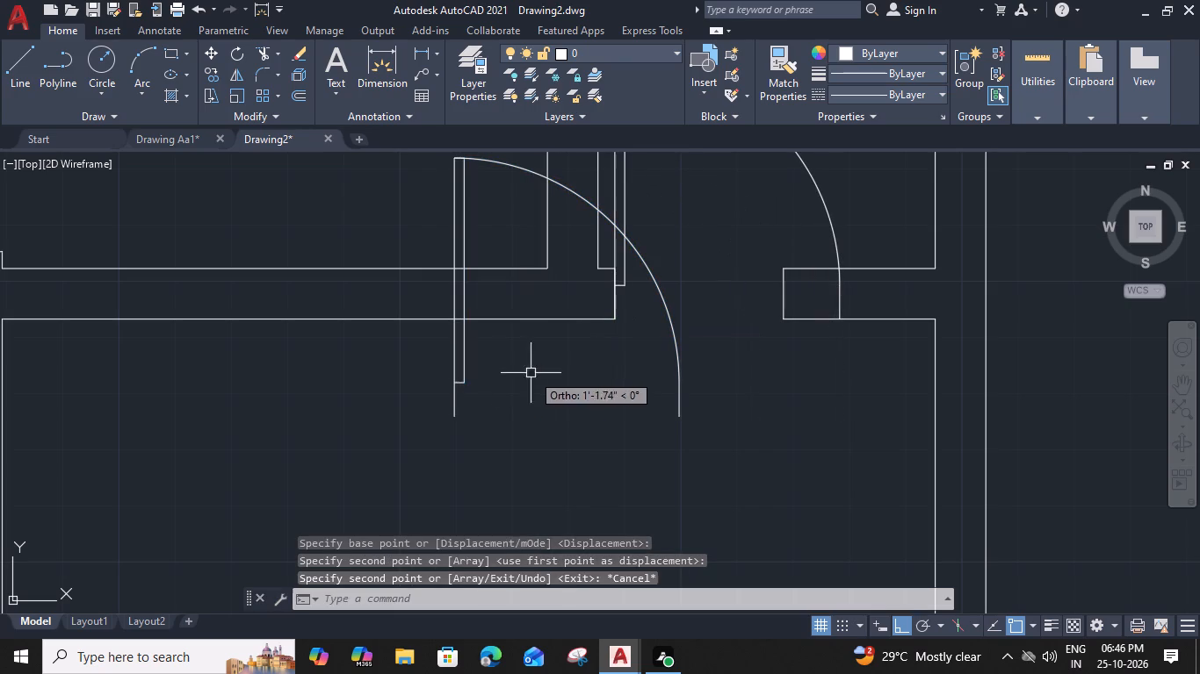
click(454, 387)
key(Delete)
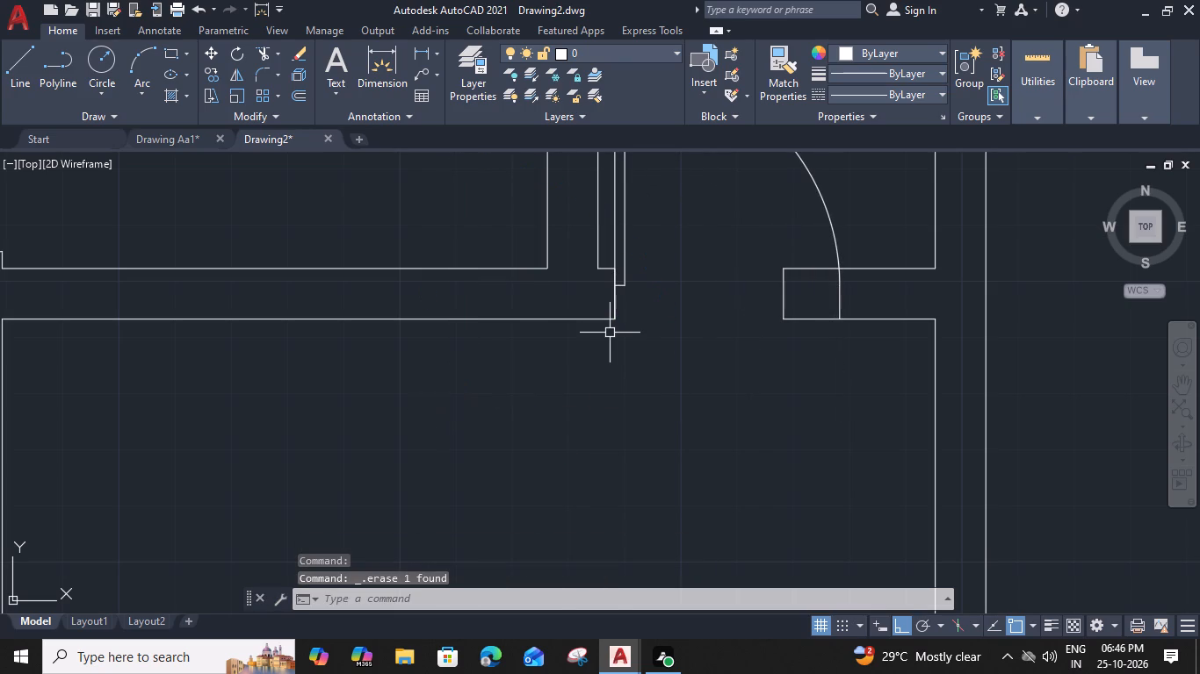
Scale the door by reference from its hinge corner so its width matches the northeast small room's doorway.
click(640, 221)
click(606, 247)
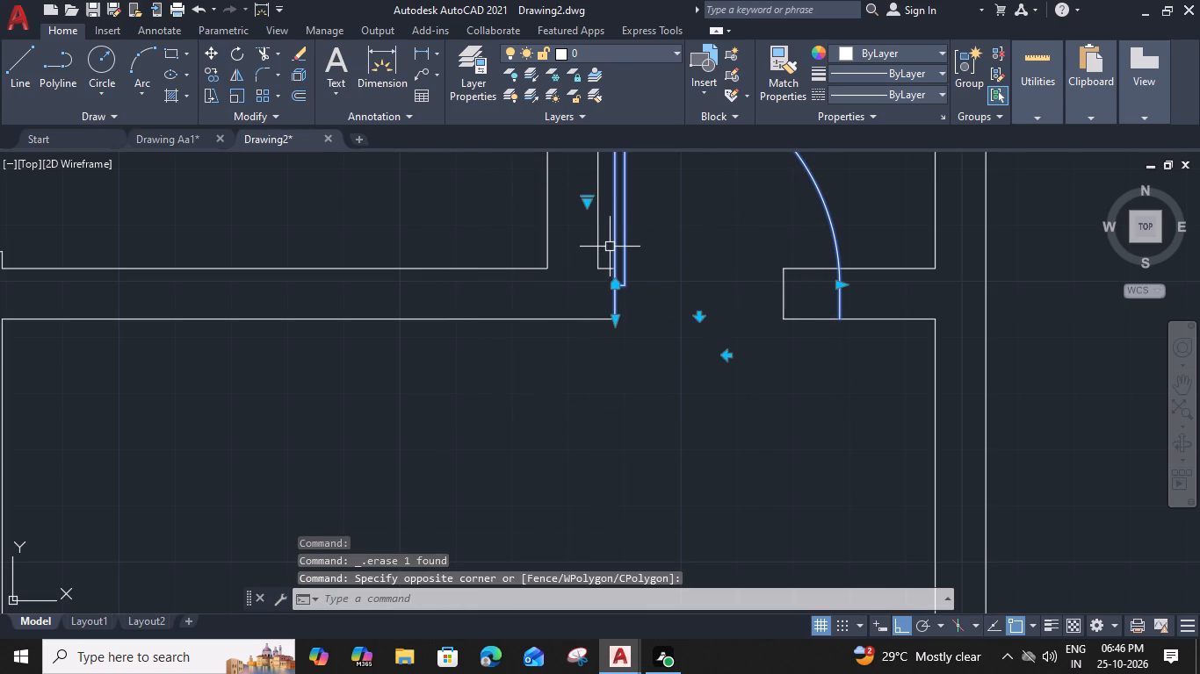
text(sc)
key(space)
click(615, 326)
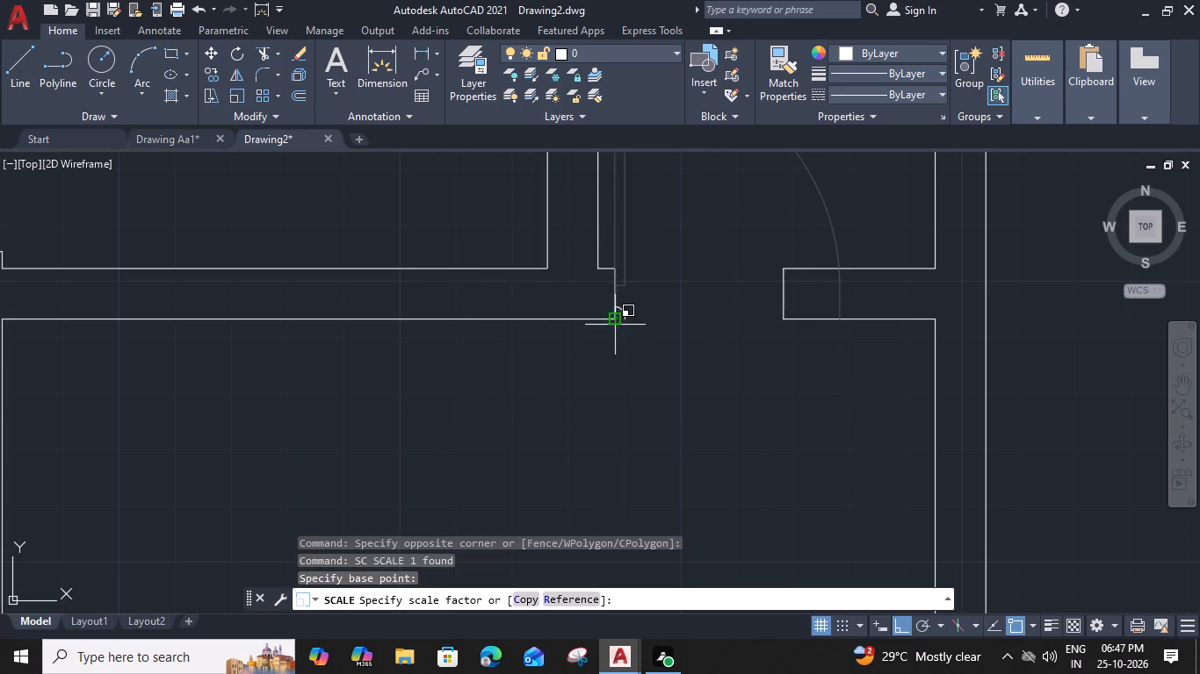
text(r)
key(space)
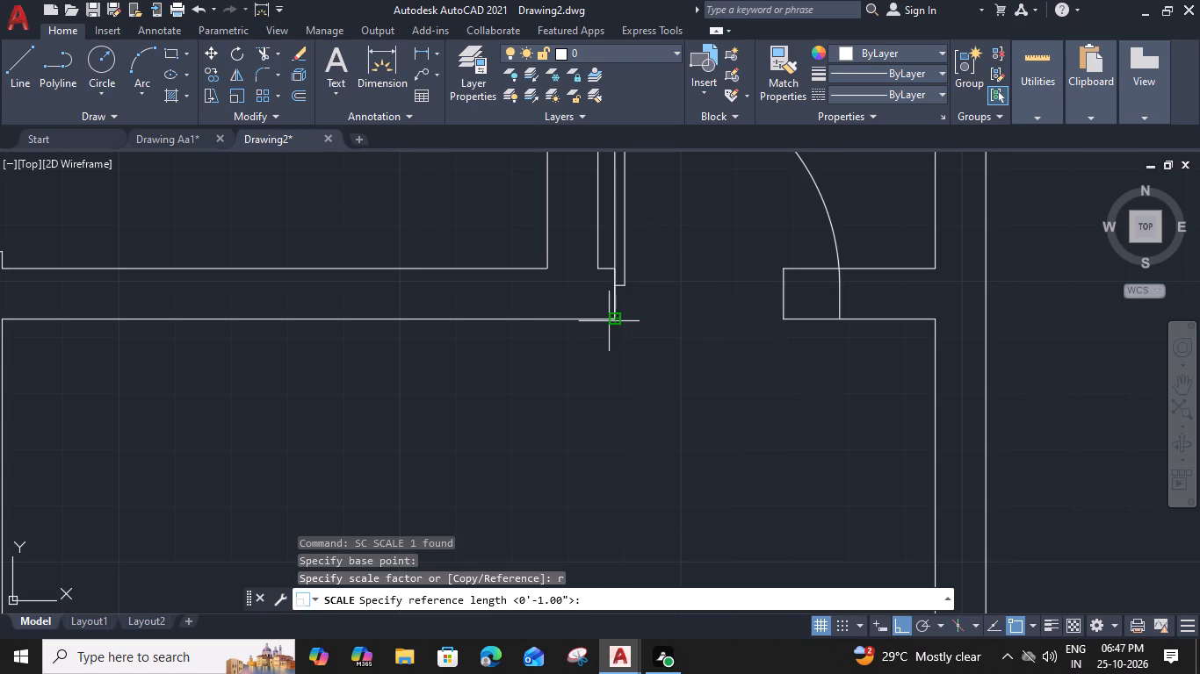
click(614, 322)
click(838, 322)
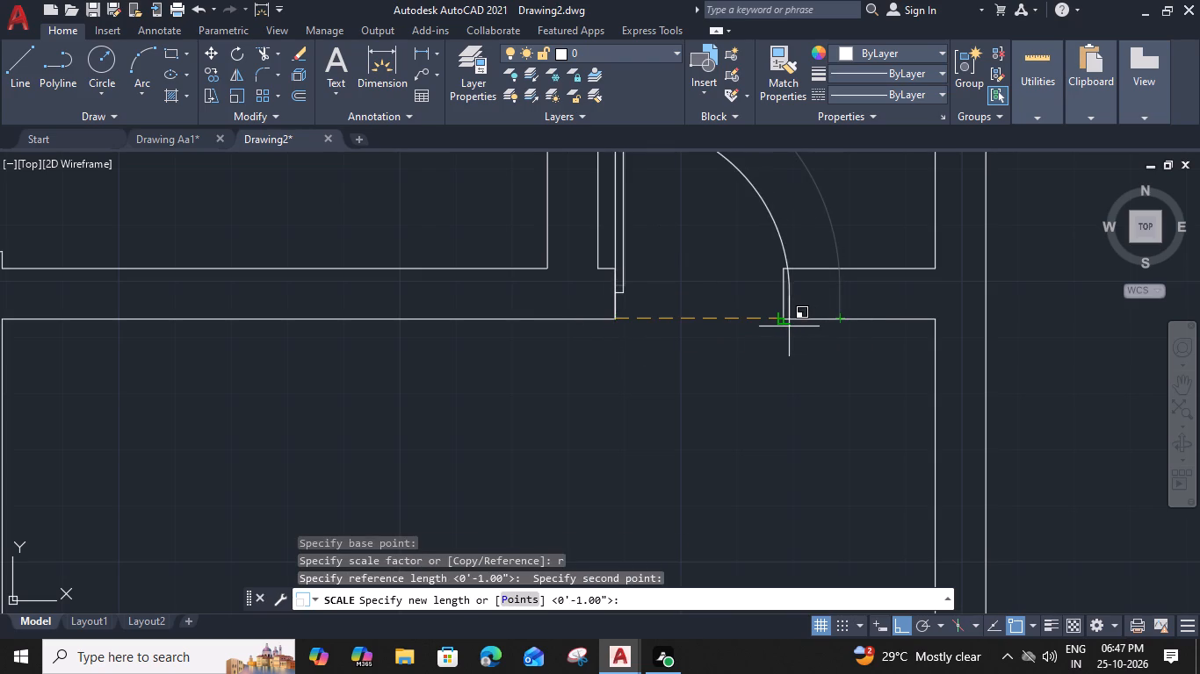
click(784, 324)
Copy the scaled door by its hinge corner onto the south jamb of the north-middle room's west doorway.
click(636, 230)
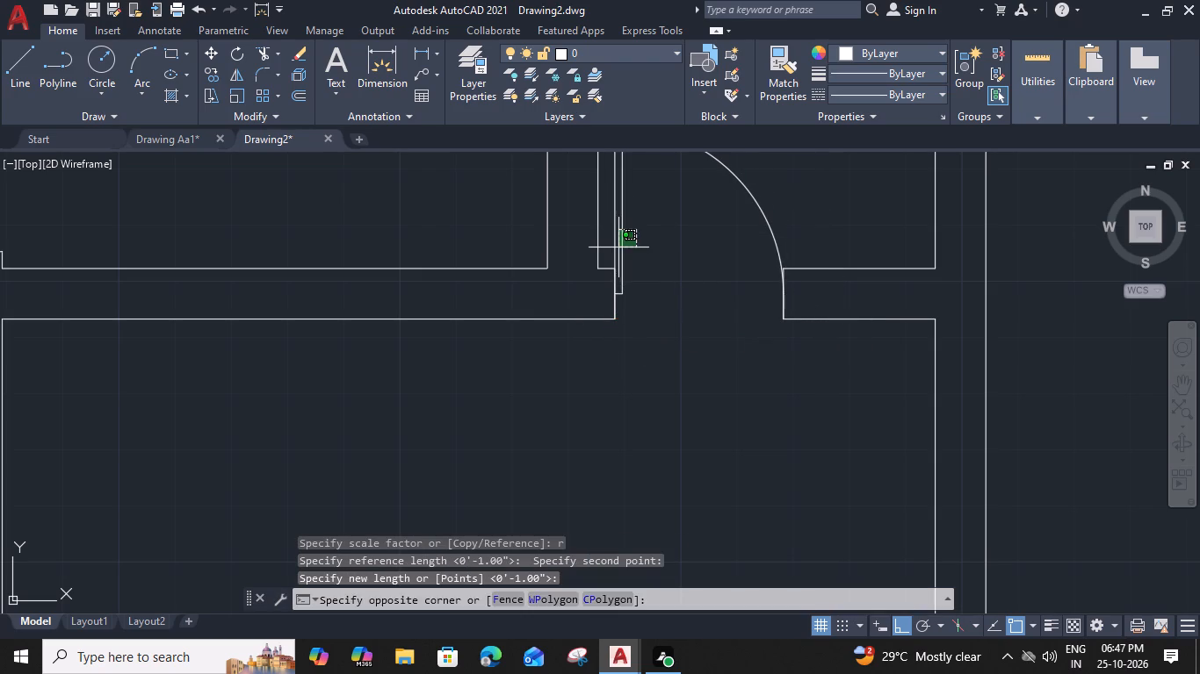
click(616, 249)
key(c)
text(o)
key(space)
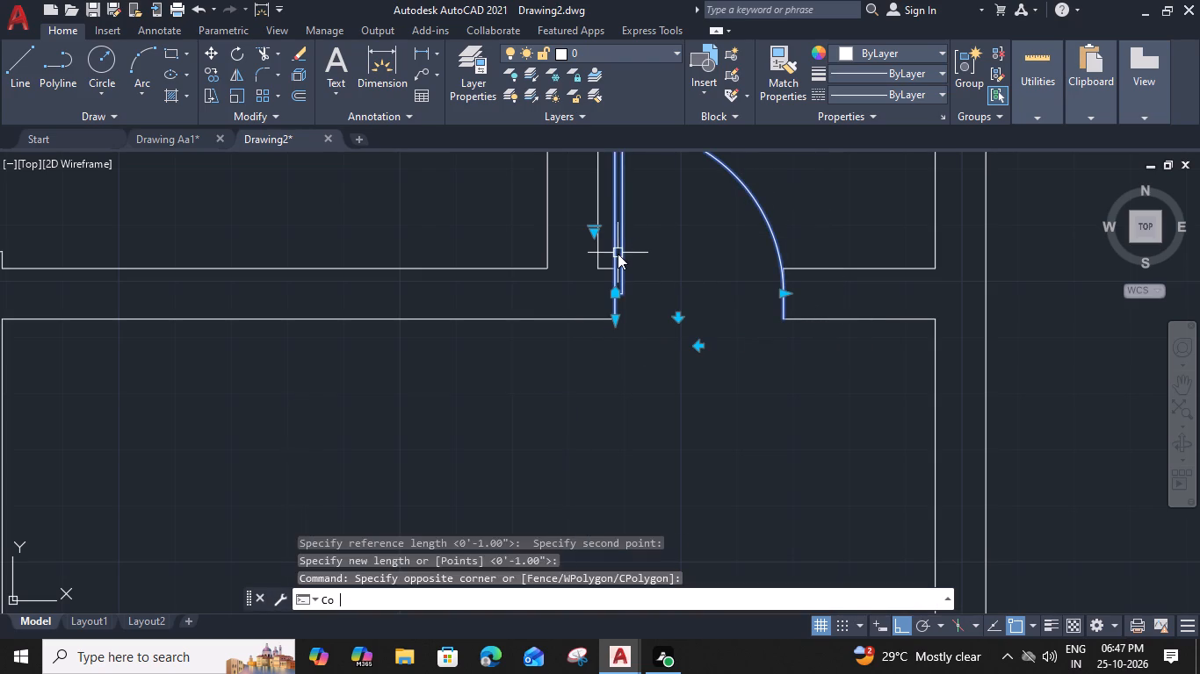
click(615, 320)
scroll(610, 322, down, 2)
middle_drag(333, 355, 559, 350)
scroll(569, 305, up, 2)
click(589, 269)
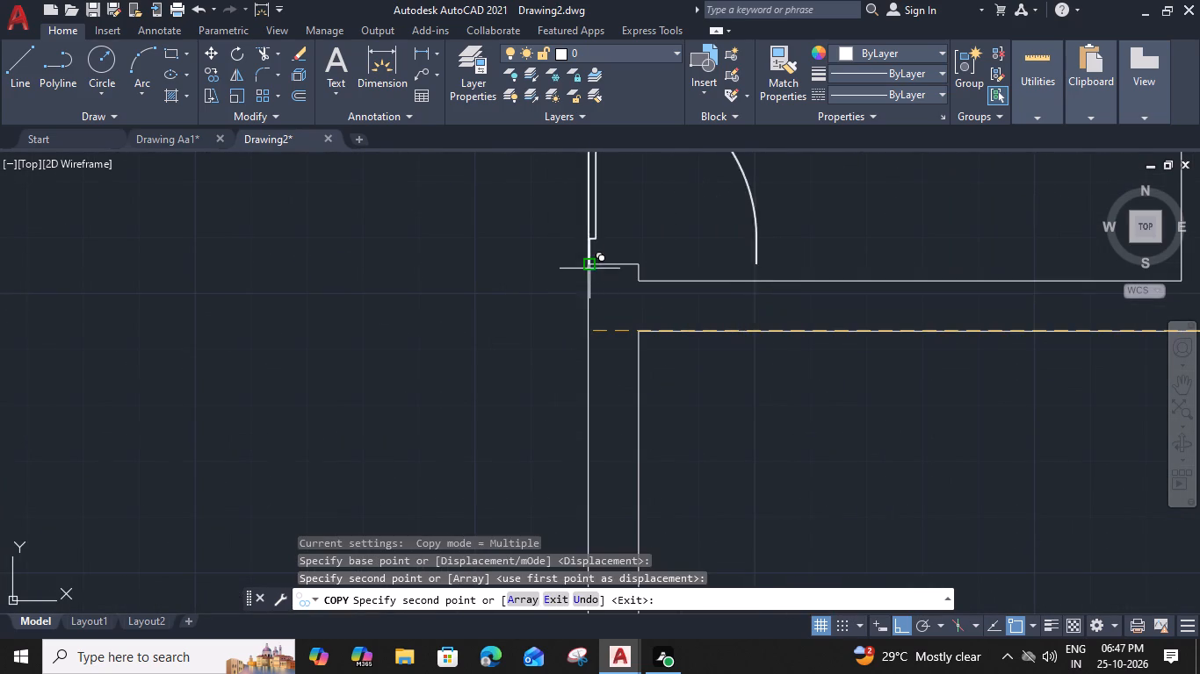
scroll(587, 345, down, 2)
middle_drag(569, 425, 696, 148)
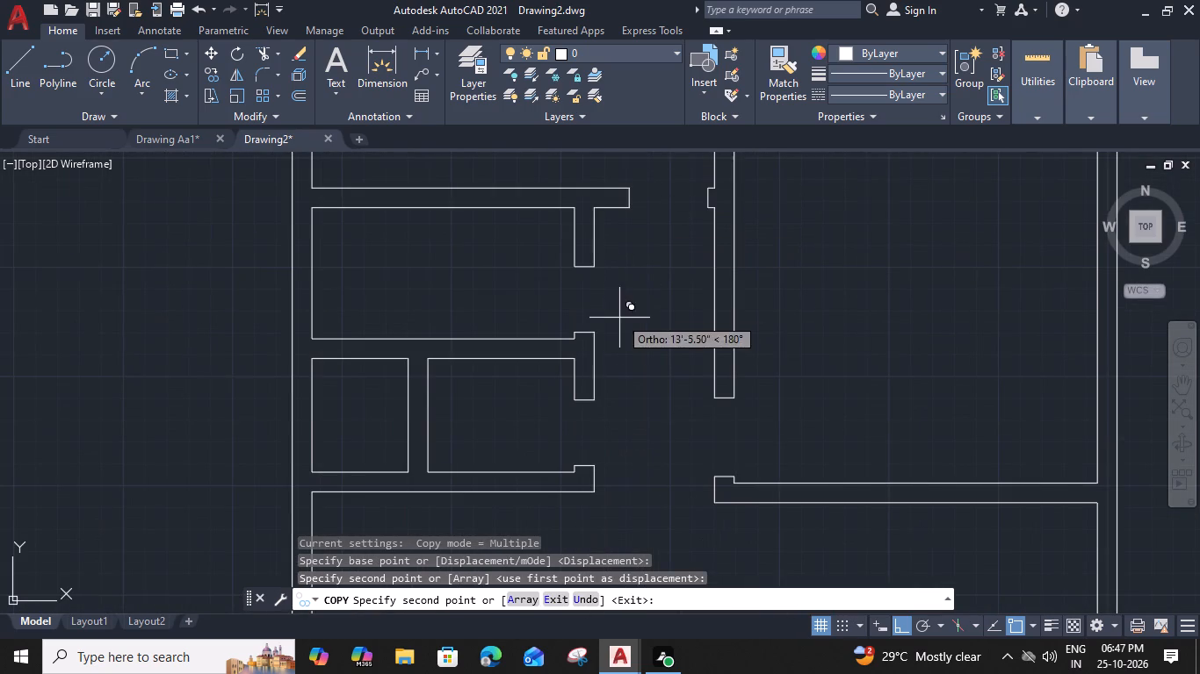
key(Escape)
Rotate the copied door 90° counterclockwise about its hinge corner so it spans the north-middle room's west doorway.
middle_drag(704, 232, 596, 487)
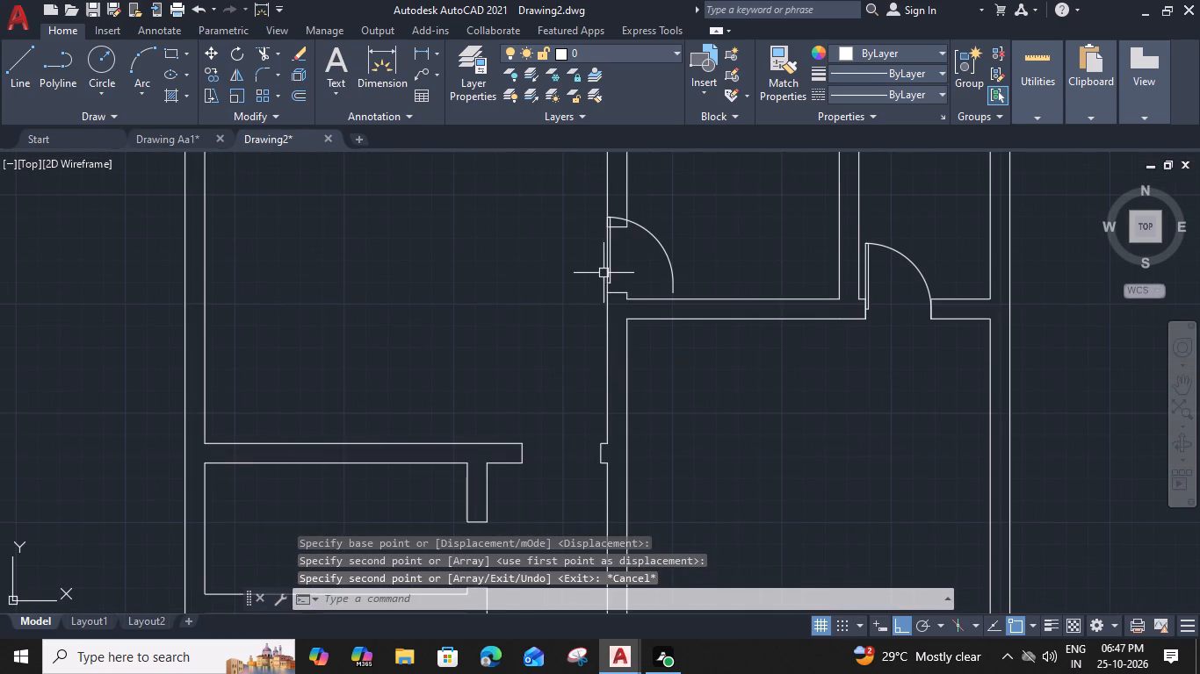
click(607, 262)
text(ro)
key(space)
scroll(611, 279, up, 2)
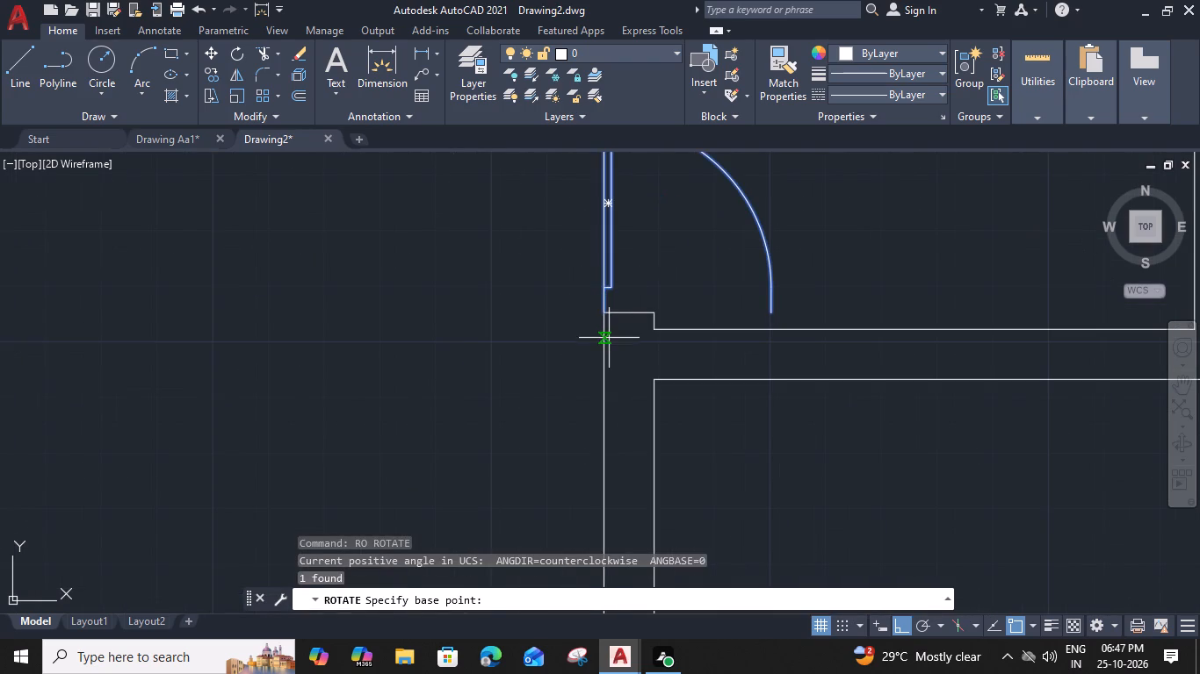
click(604, 314)
middle_drag(606, 247, 589, 411)
click(586, 314)
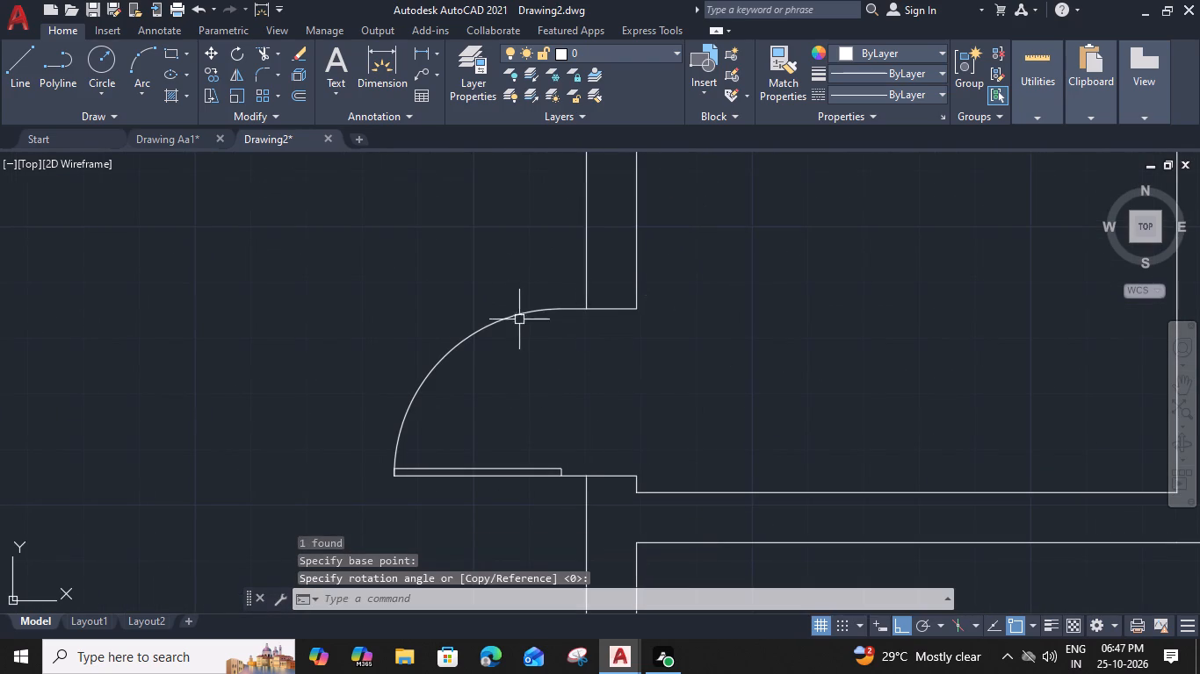
Flip the north-middle room's west door to swing east into the room and move its hinge corner onto the south jamb's western corner.
click(516, 313)
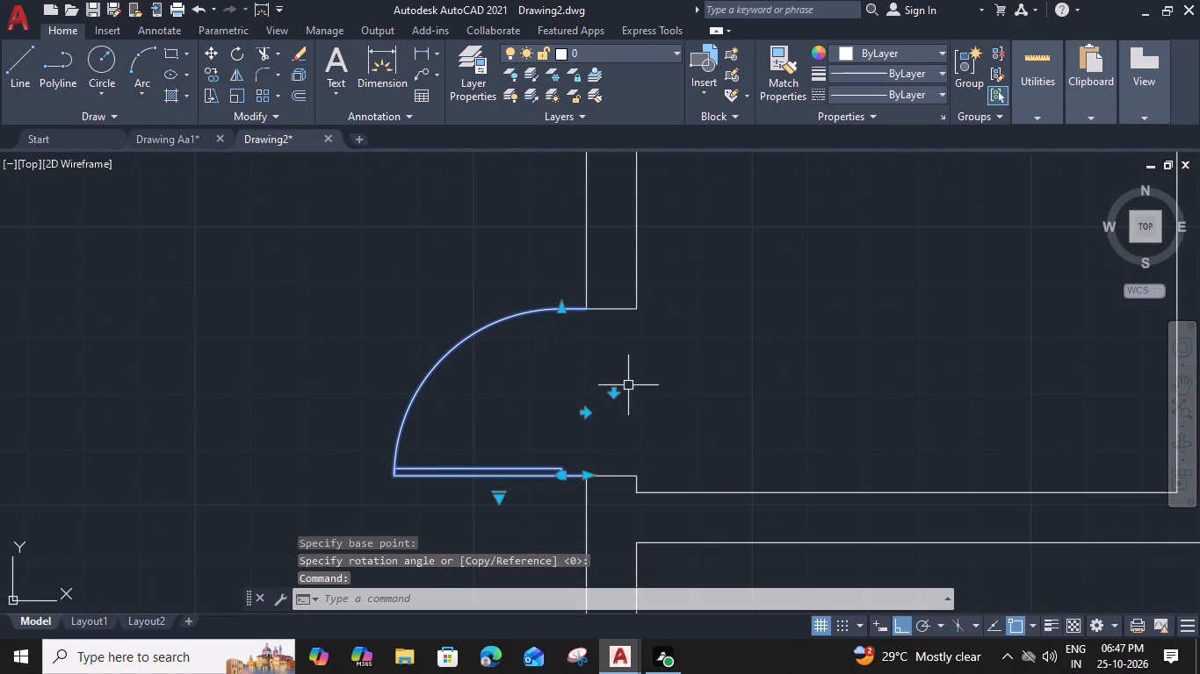
click(580, 412)
key(m)
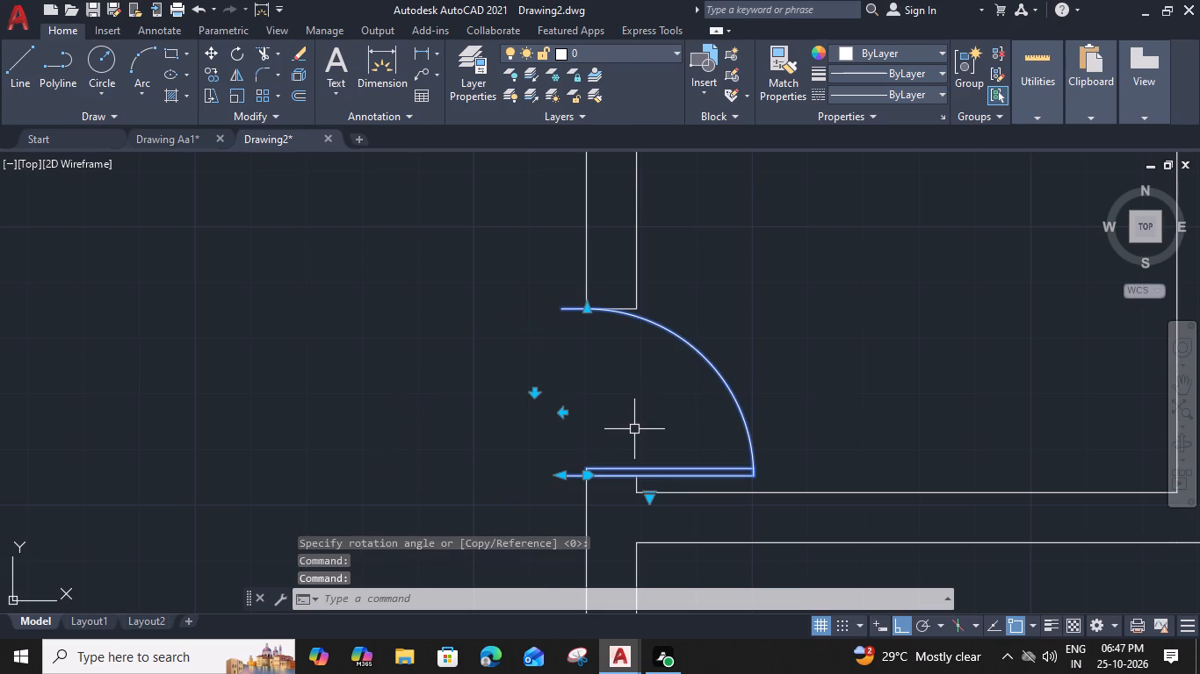
key(space)
click(560, 475)
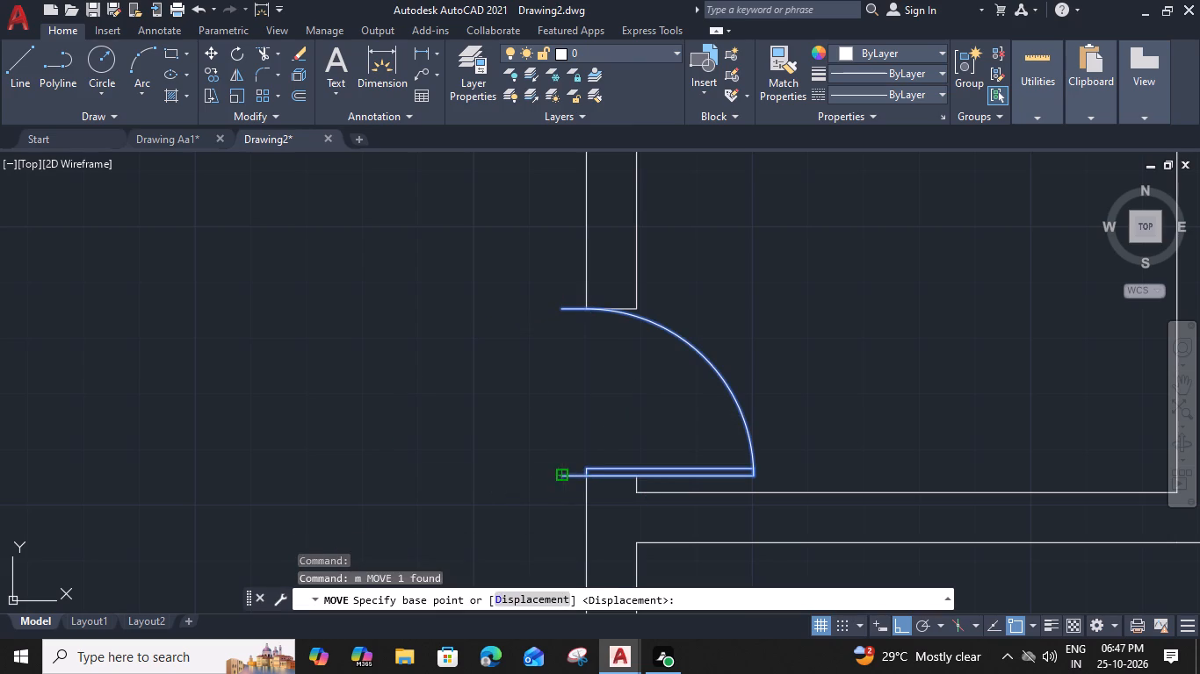
click(591, 475)
Copy the door by its hinge corner onto the south jambs of the two west-side rooms' east doorways and the large east room's west doorway.
click(806, 444)
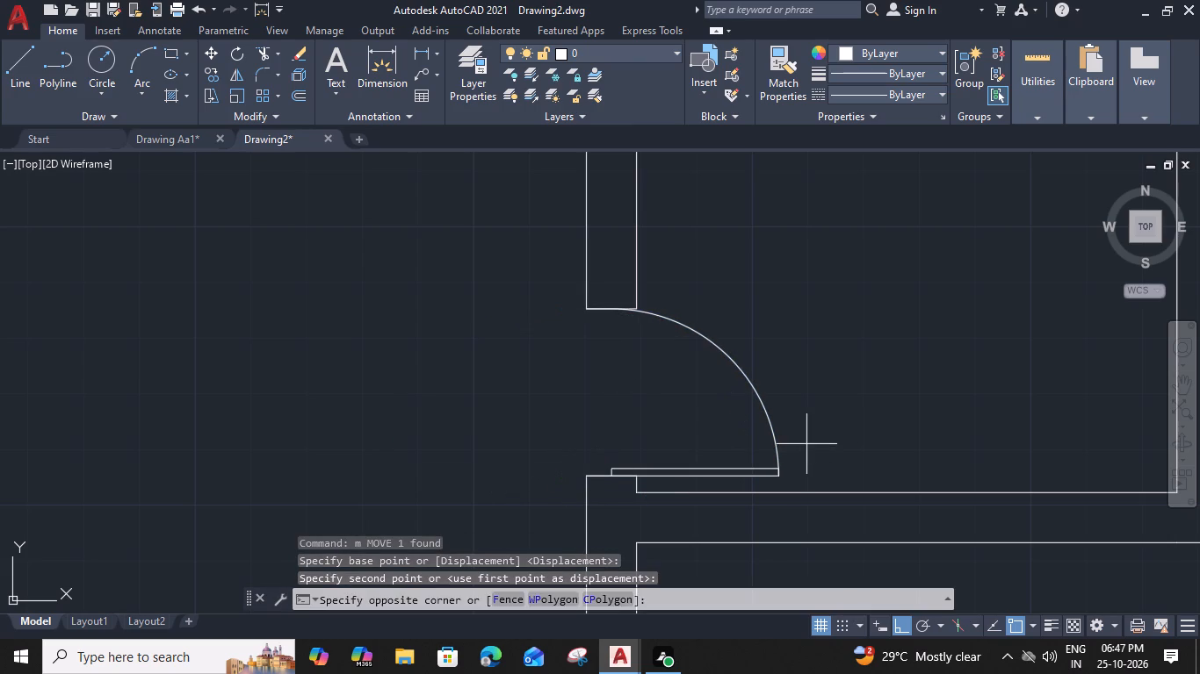
click(768, 469)
text(co)
key(space)
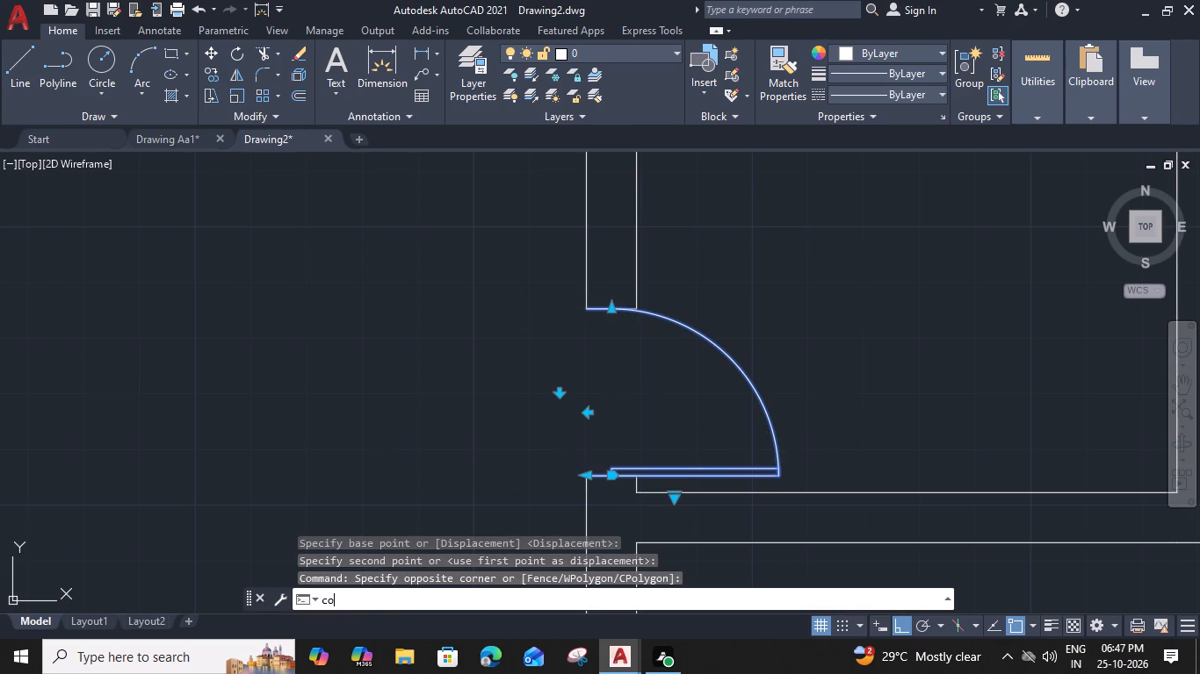
click(586, 480)
scroll(586, 484, down, 3)
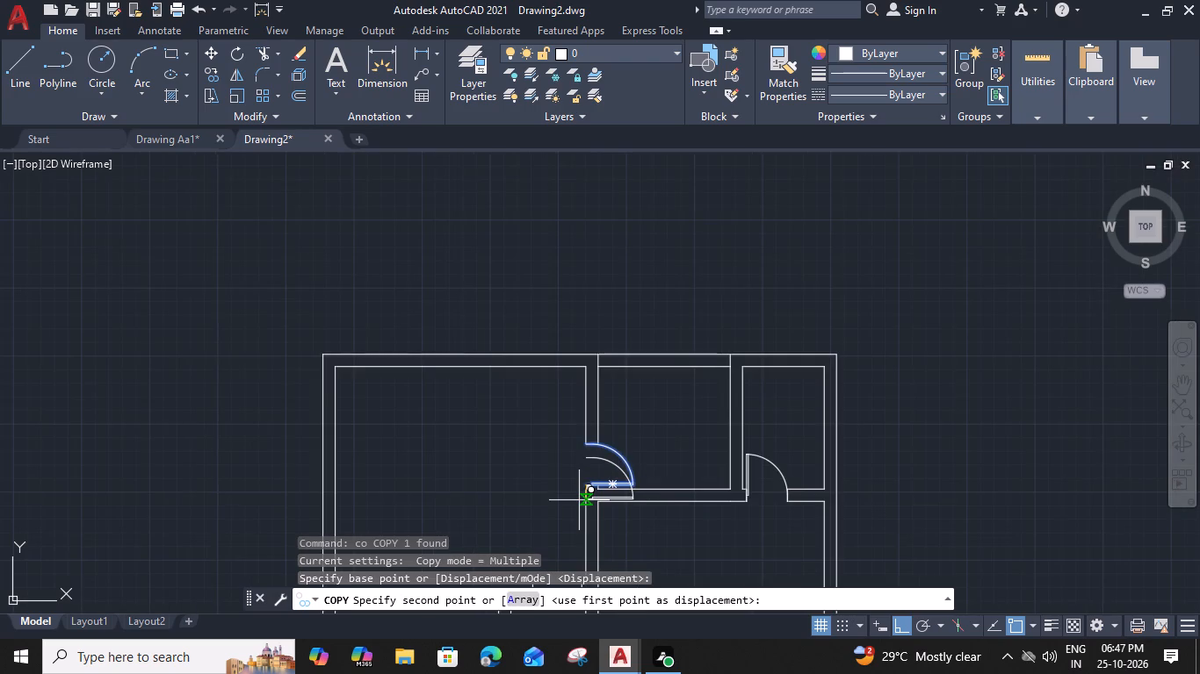
middle_drag(585, 501, 680, 244)
scroll(584, 422, up, 2)
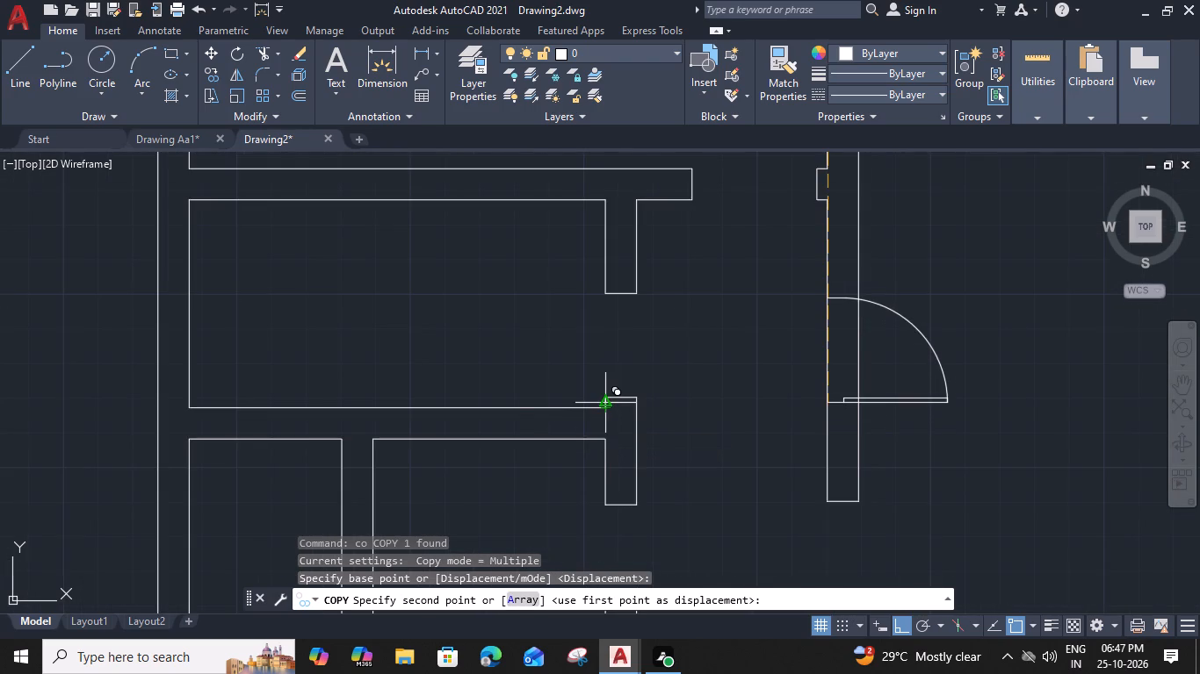
click(611, 393)
middle_drag(617, 465, 642, 287)
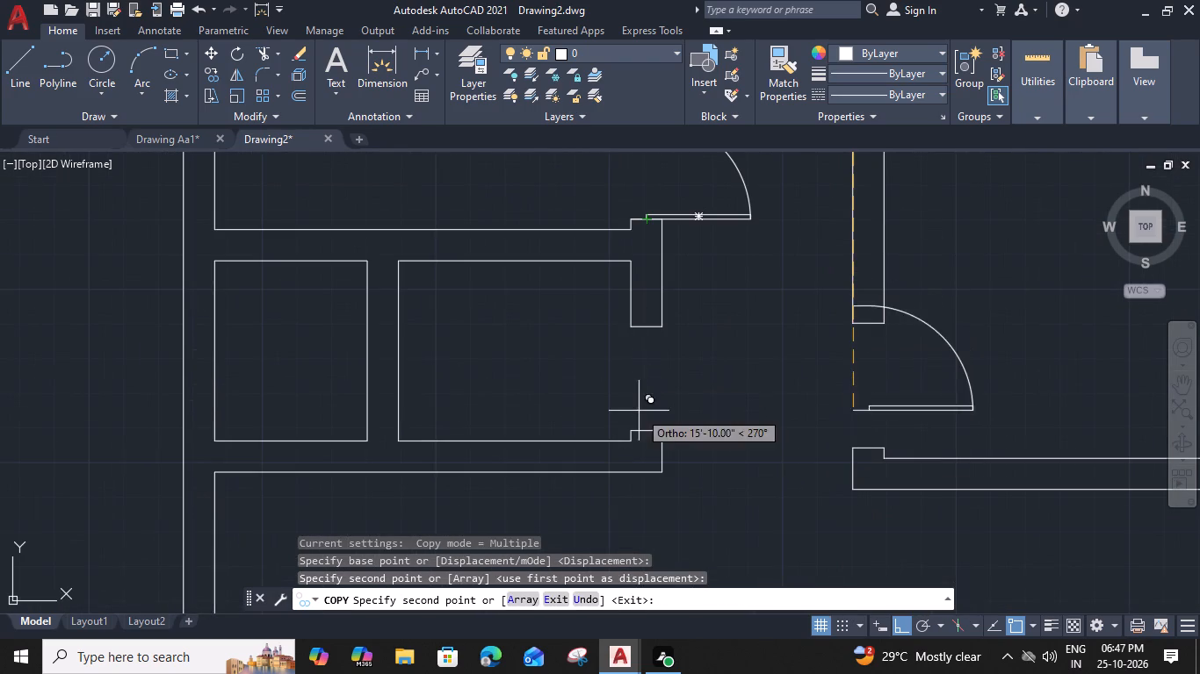
click(634, 428)
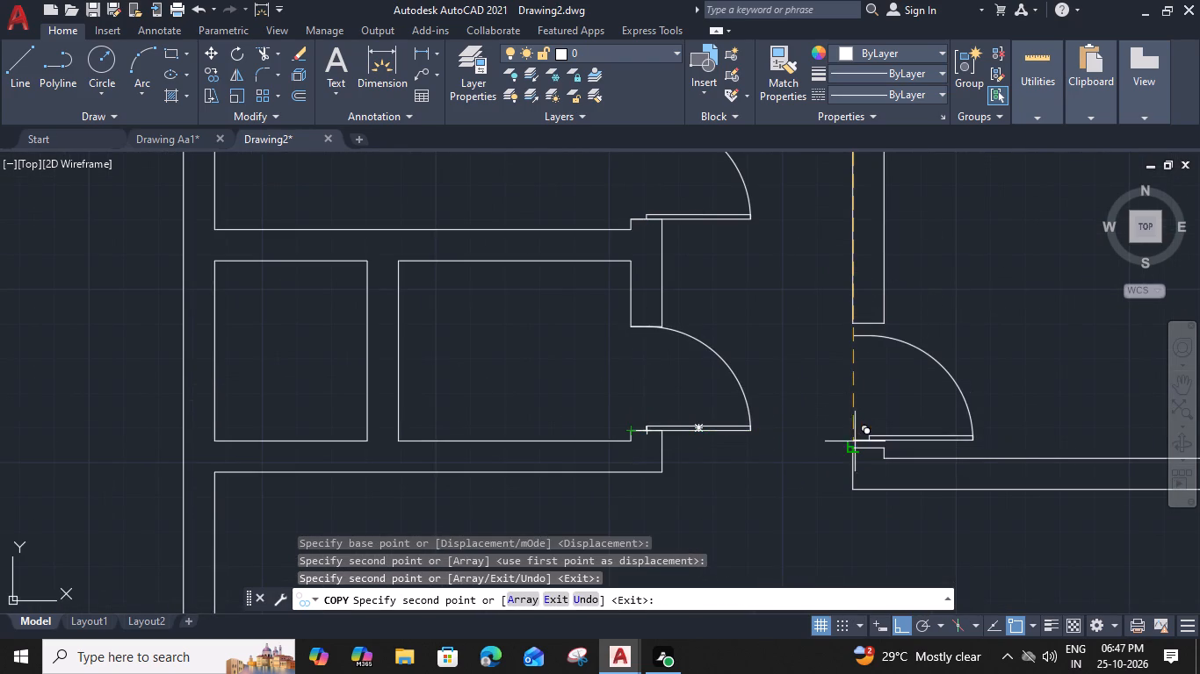
click(857, 448)
key(Escape)
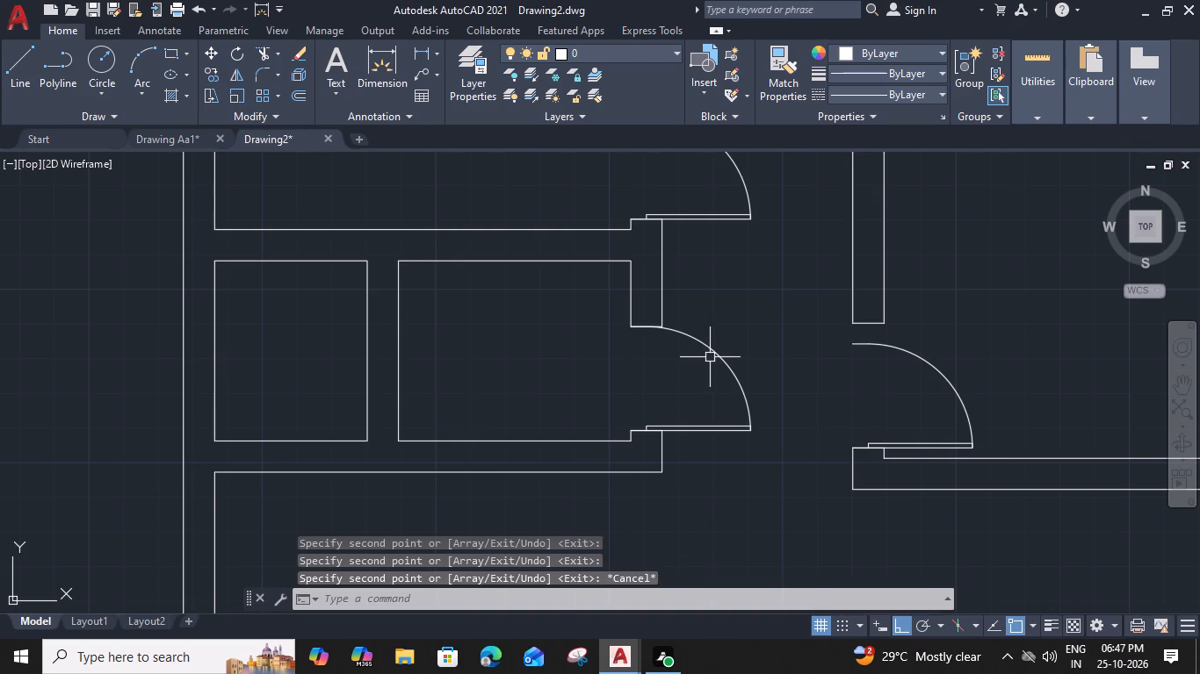
Flip the door of the lower west-side room to swing west and move it onto the south jamb's eastern corner.
click(710, 357)
click(725, 340)
drag(725, 337, 707, 359)
click(692, 382)
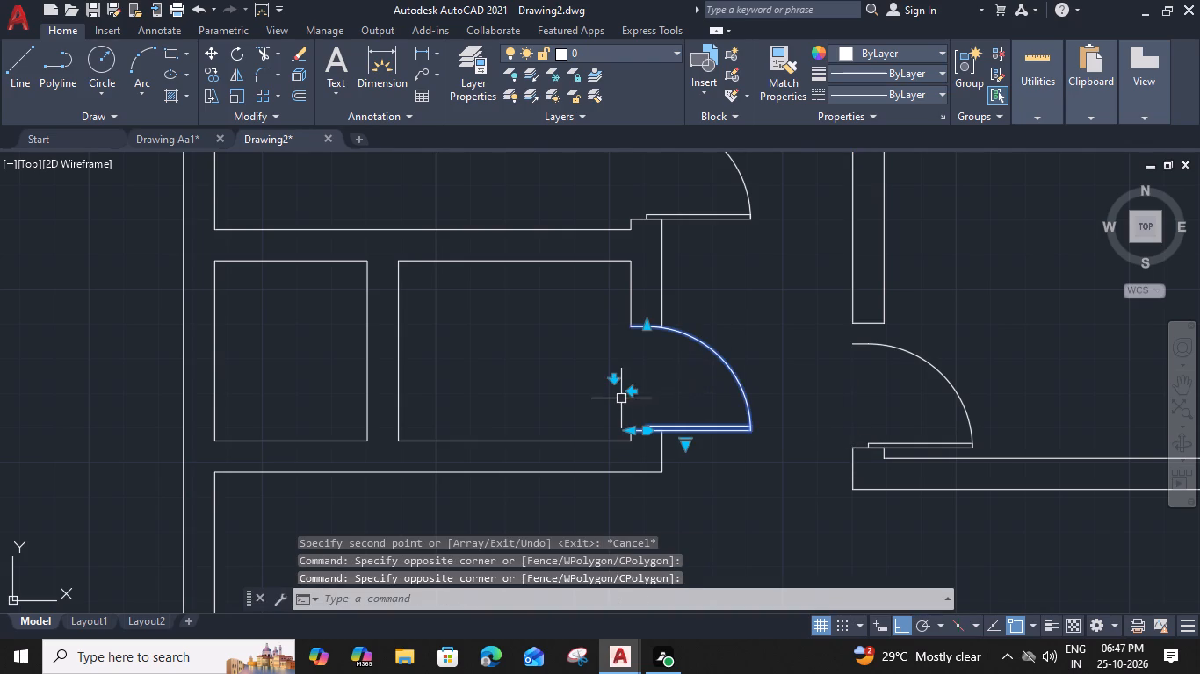
click(632, 388)
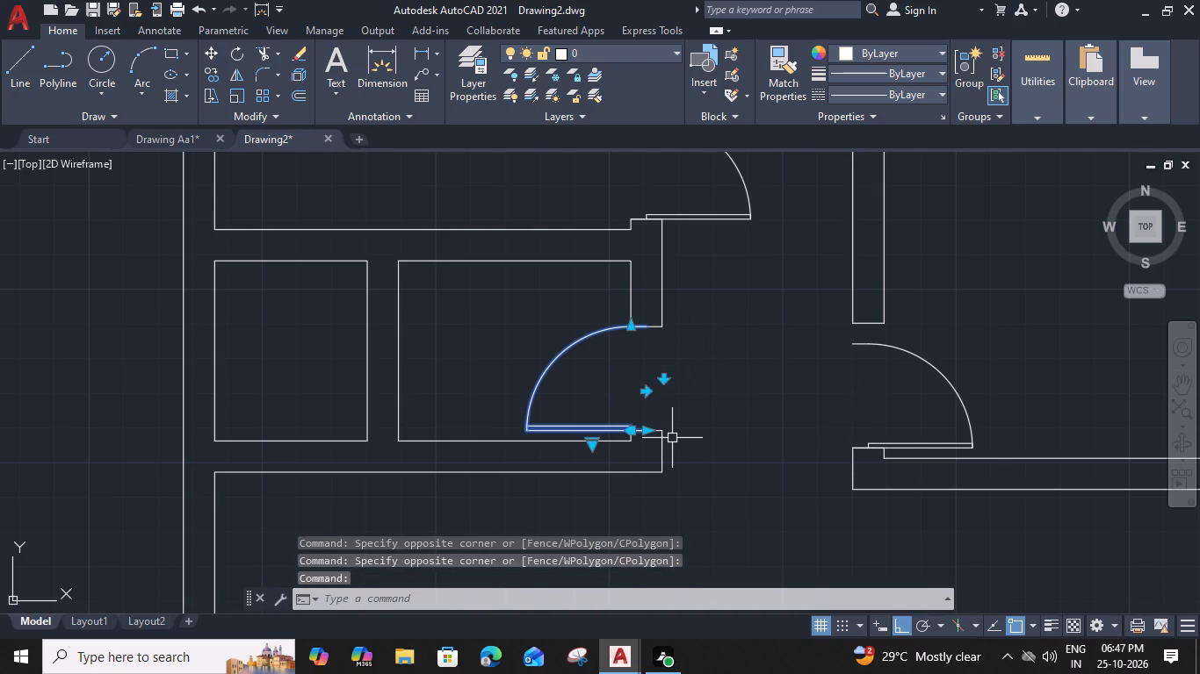
text(m)
key(space)
scroll(660, 442, up, 2)
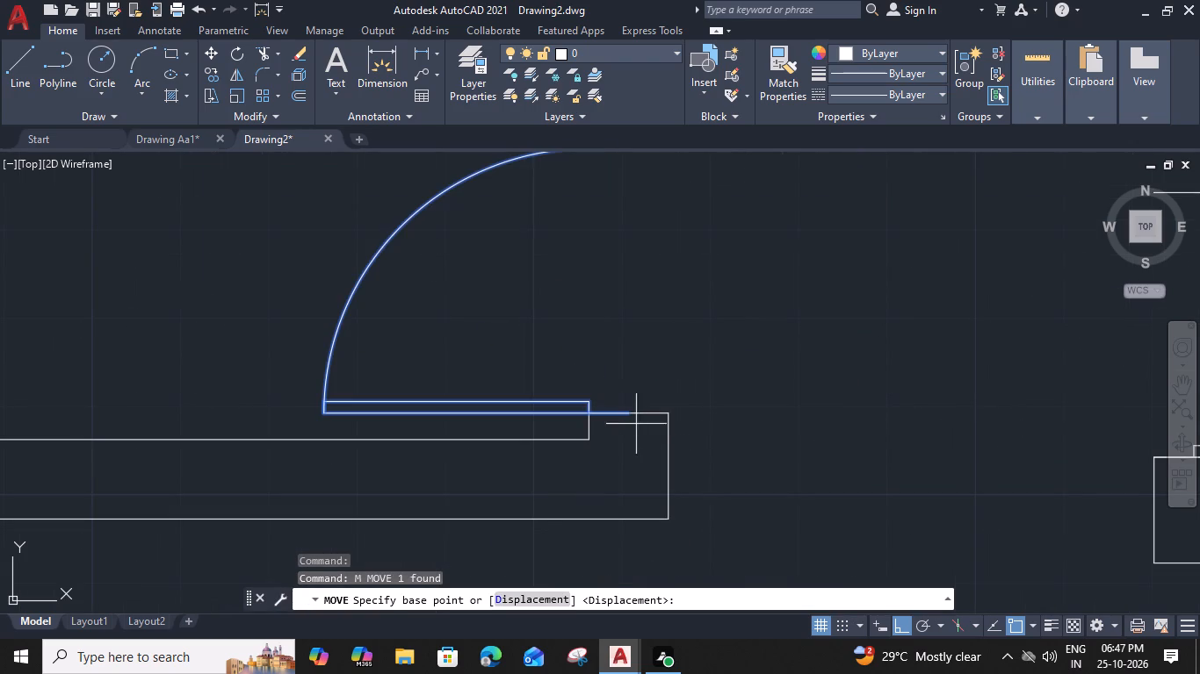
click(630, 412)
click(676, 417)
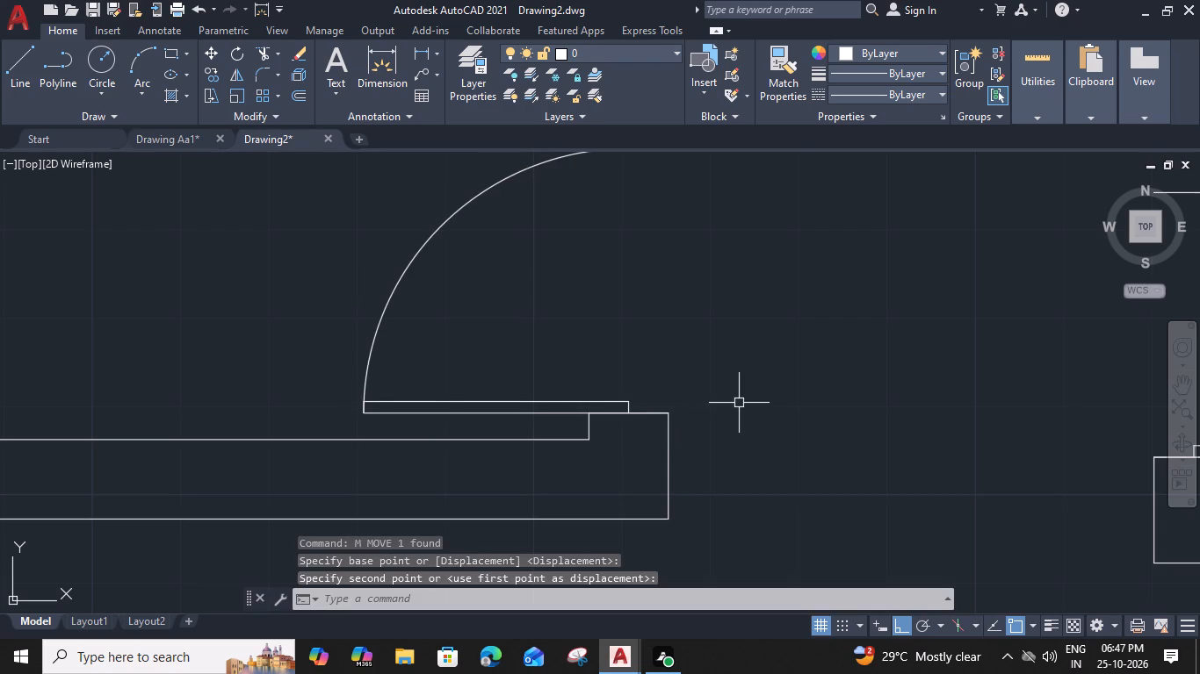
Flip the door of the upper west-side room to swing west and move it onto the south jamb's eastern corner.
middle_drag(739, 402, 709, 589)
scroll(763, 366, down, 2)
middle_drag(761, 332, 717, 467)
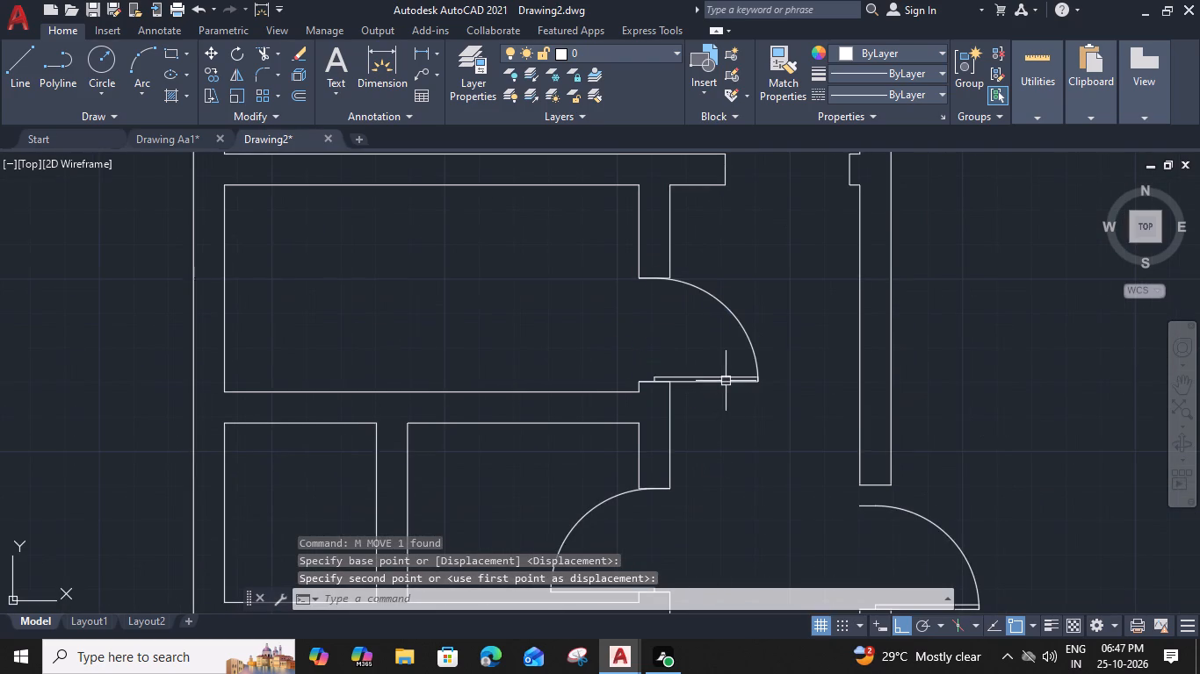
click(727, 379)
click(644, 348)
key(m)
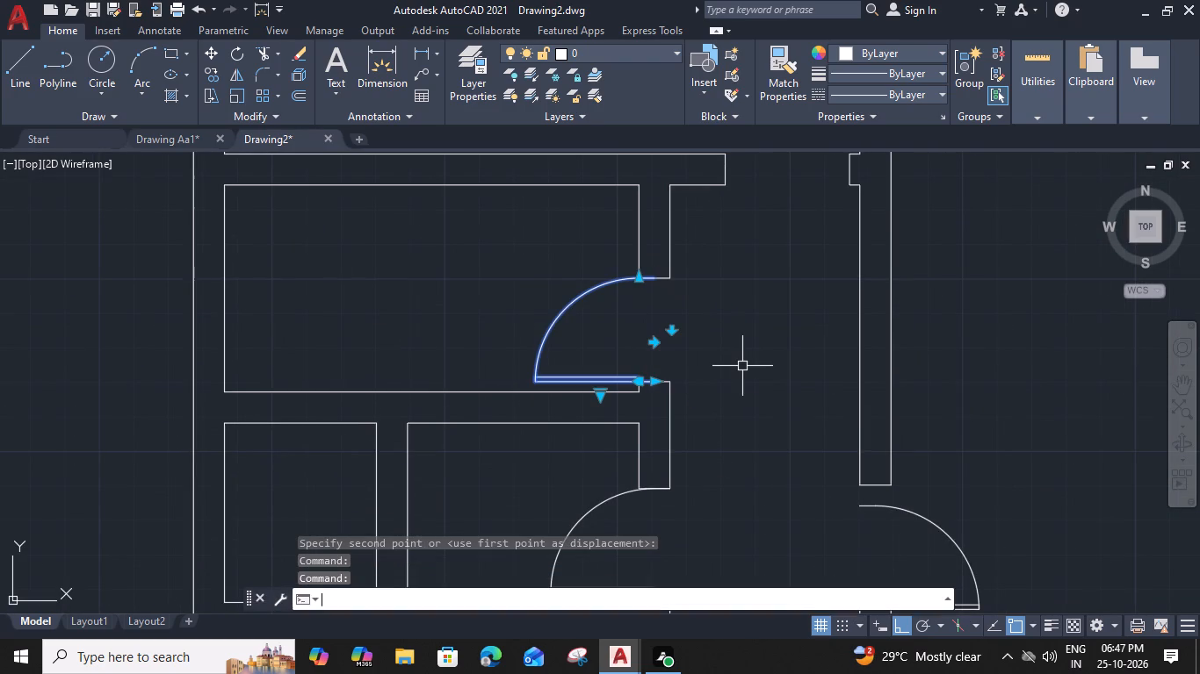
key(space)
scroll(662, 393, up, 1)
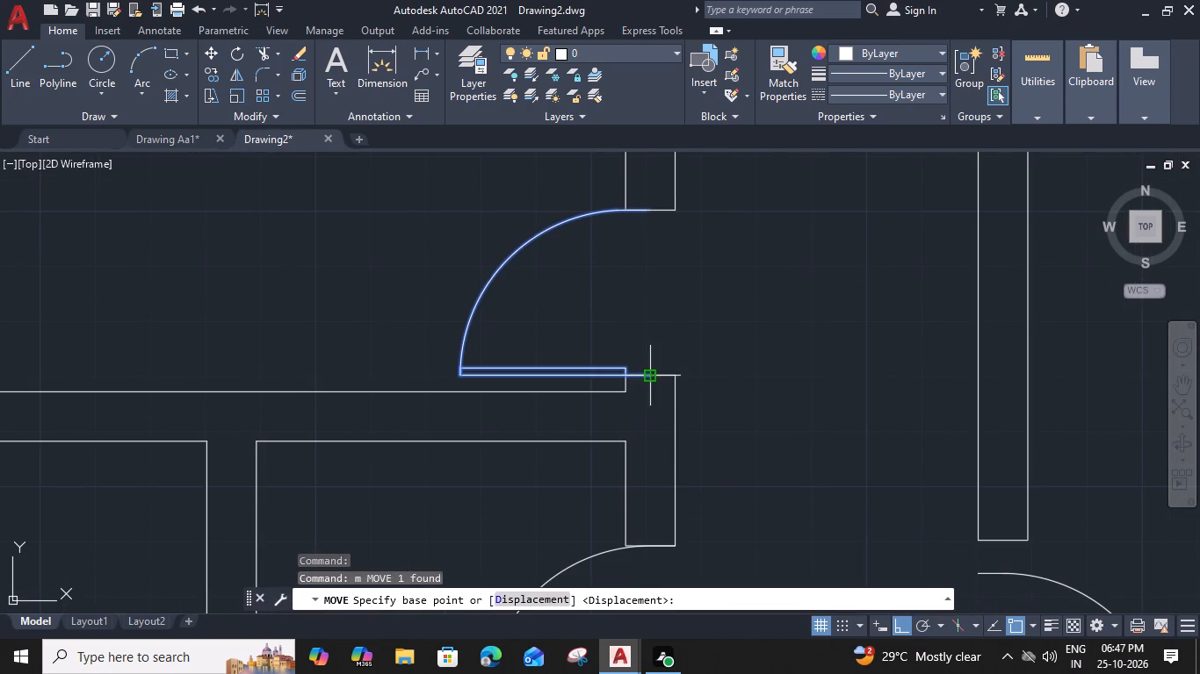
click(654, 379)
click(673, 379)
Scale the large east room's west door by reference from its hinge corner so it reaches the doorway's north jamb.
scroll(673, 379, down, 3)
middle_drag(745, 461, 603, 406)
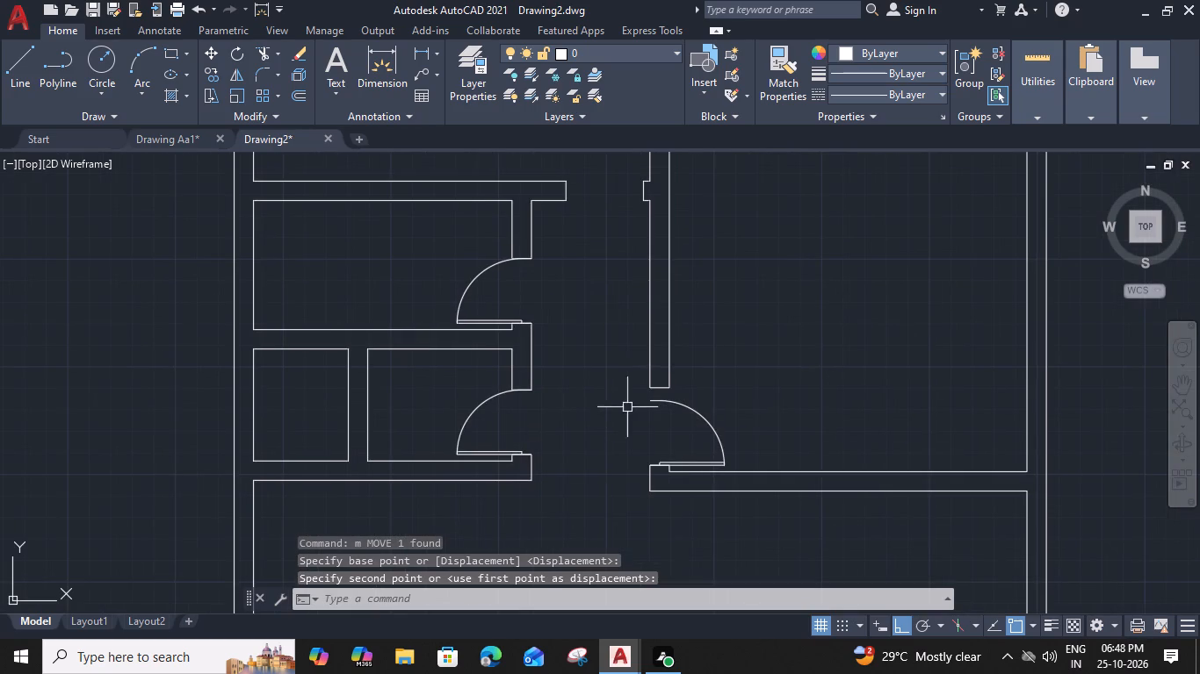
click(719, 440)
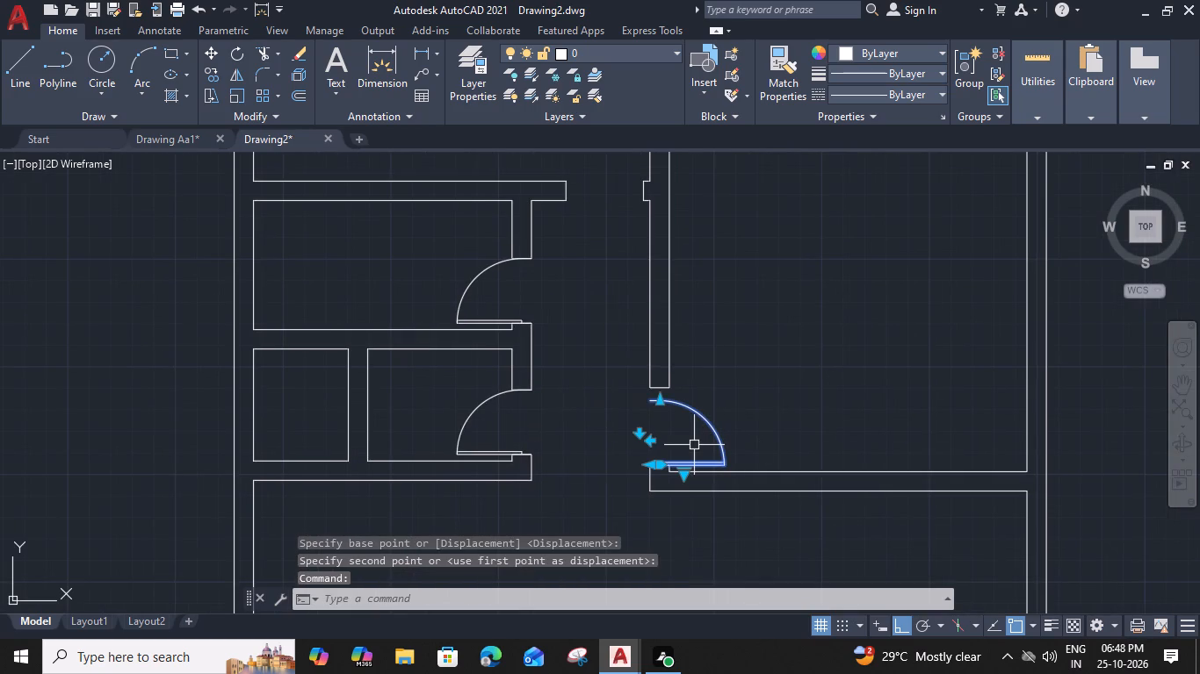
text(sc)
key(space)
scroll(654, 477, up, 2)
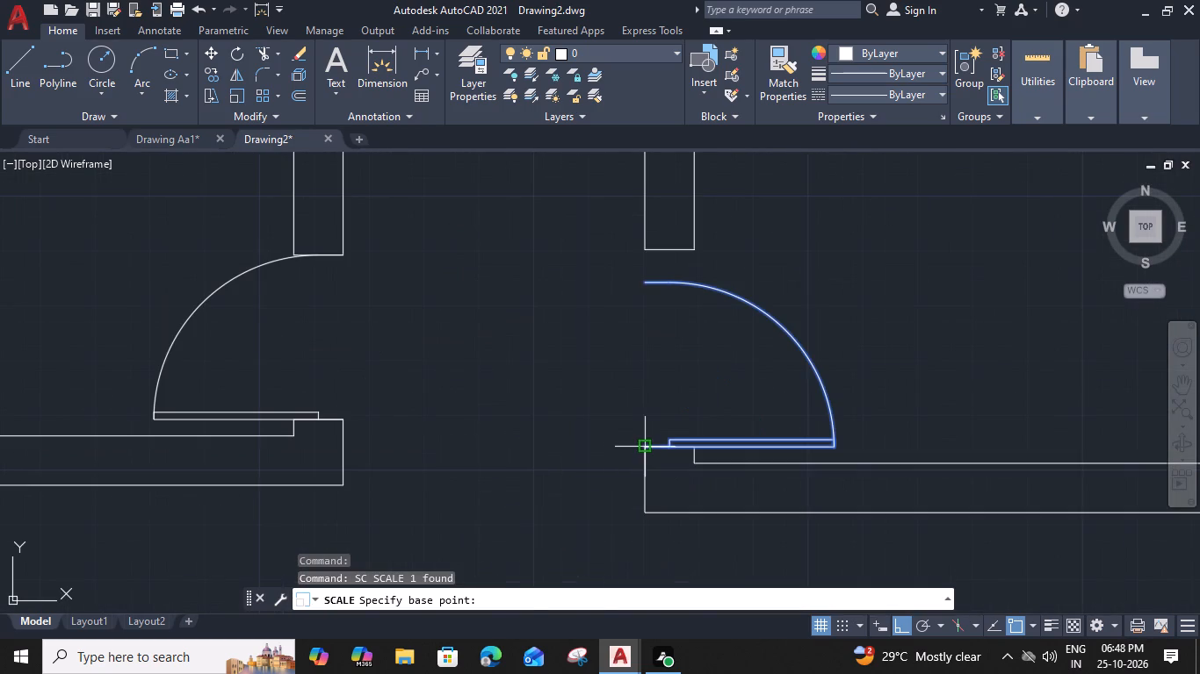
click(641, 448)
text(r)
key(space)
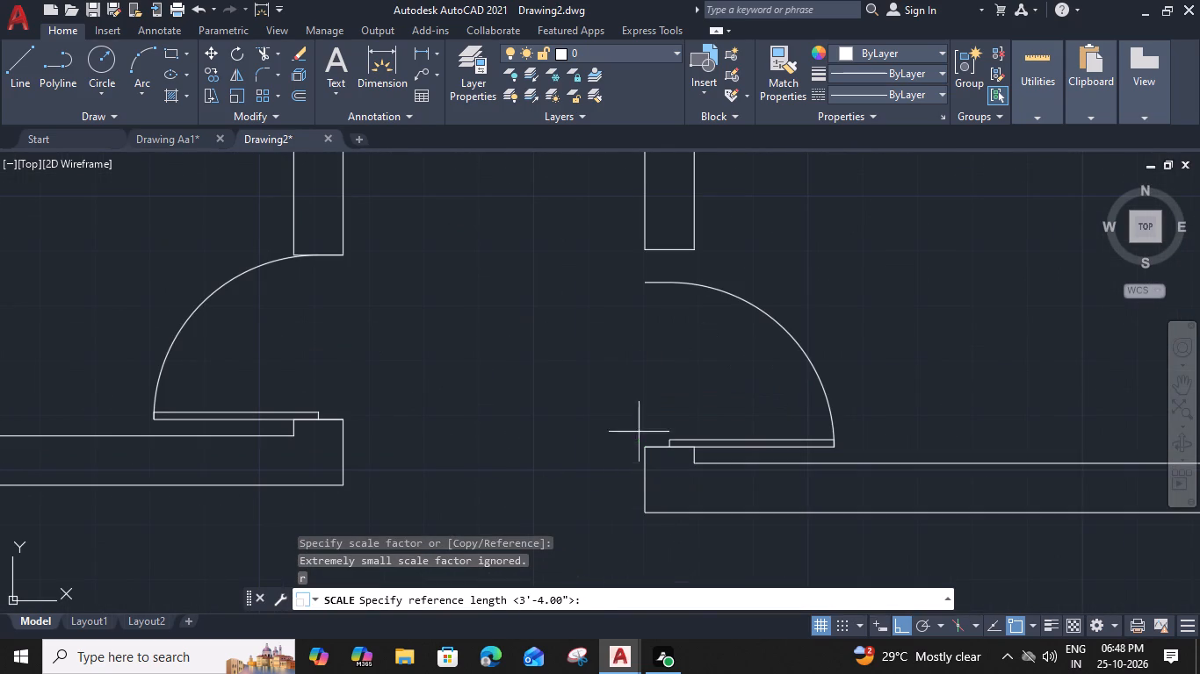
click(642, 446)
click(645, 284)
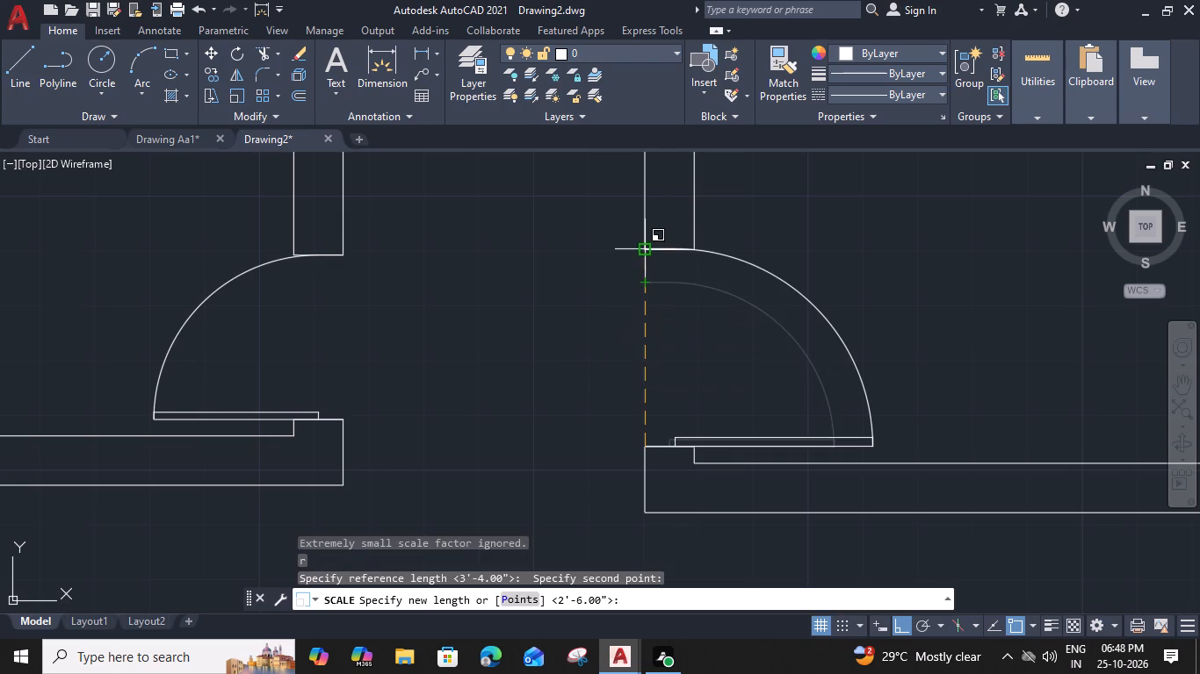
click(644, 249)
Copy the scaled door by its hinge corner onto the east jamb's southern corner at the corridor's north opening.
click(850, 328)
click(793, 362)
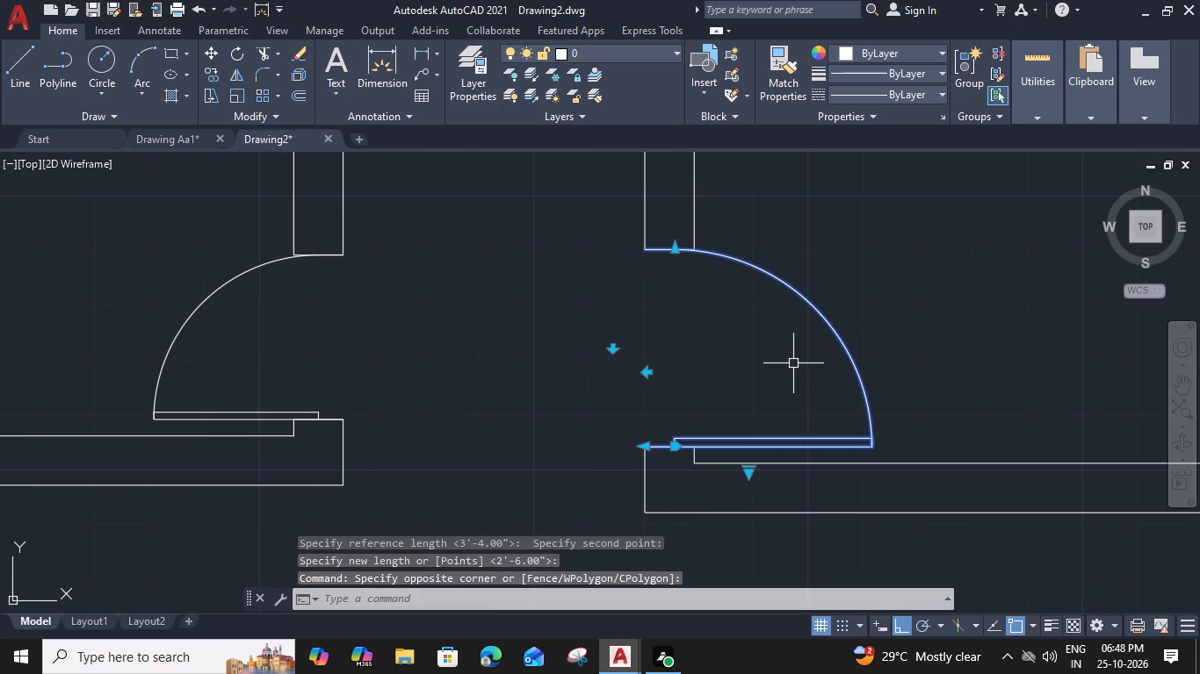
key(c)
text(o)
key(space)
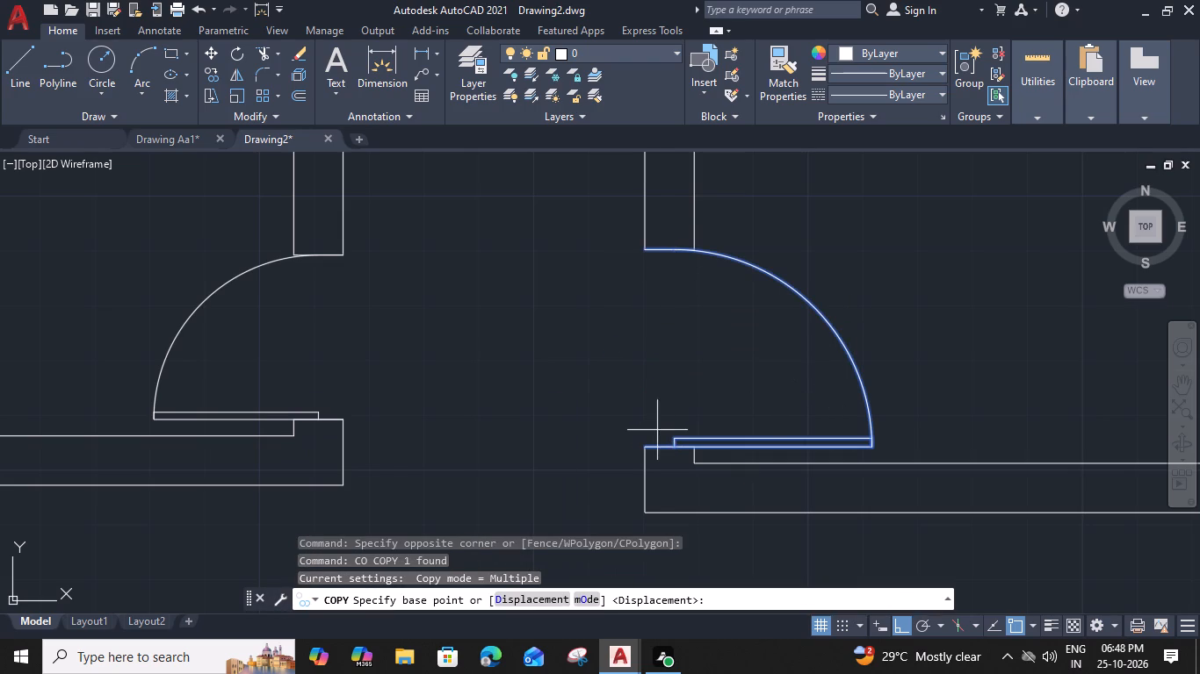
click(647, 452)
scroll(640, 276, down, 3)
middle_drag(640, 269, 642, 410)
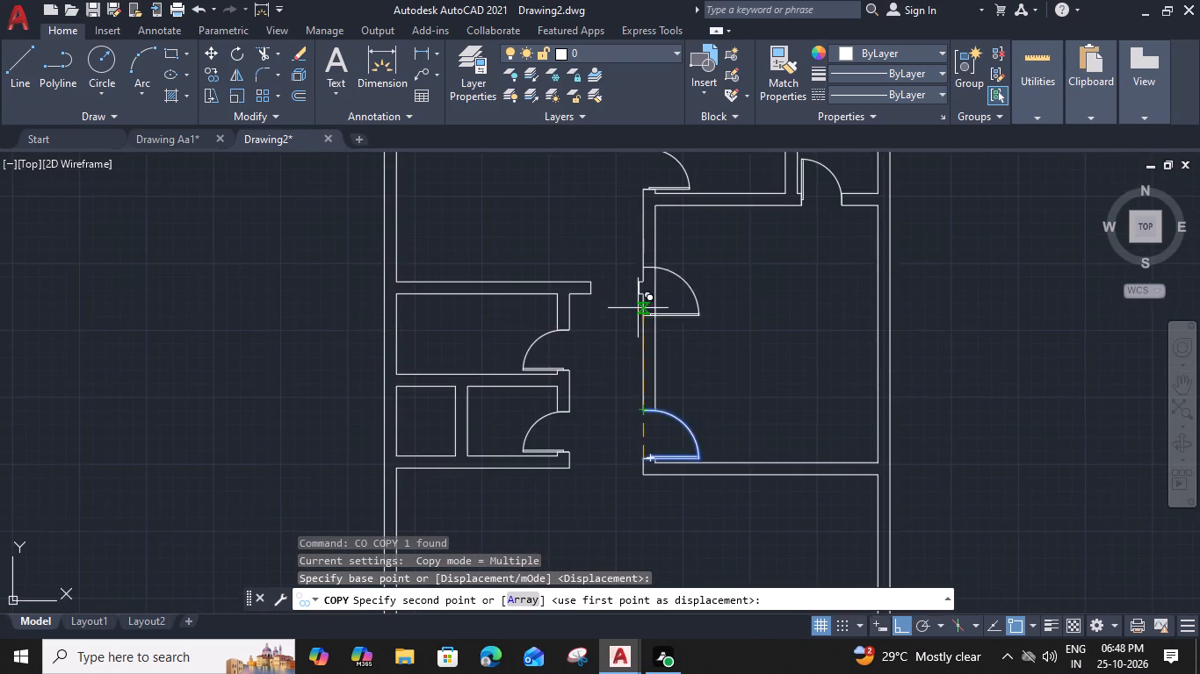
scroll(636, 289, up, 3)
click(652, 310)
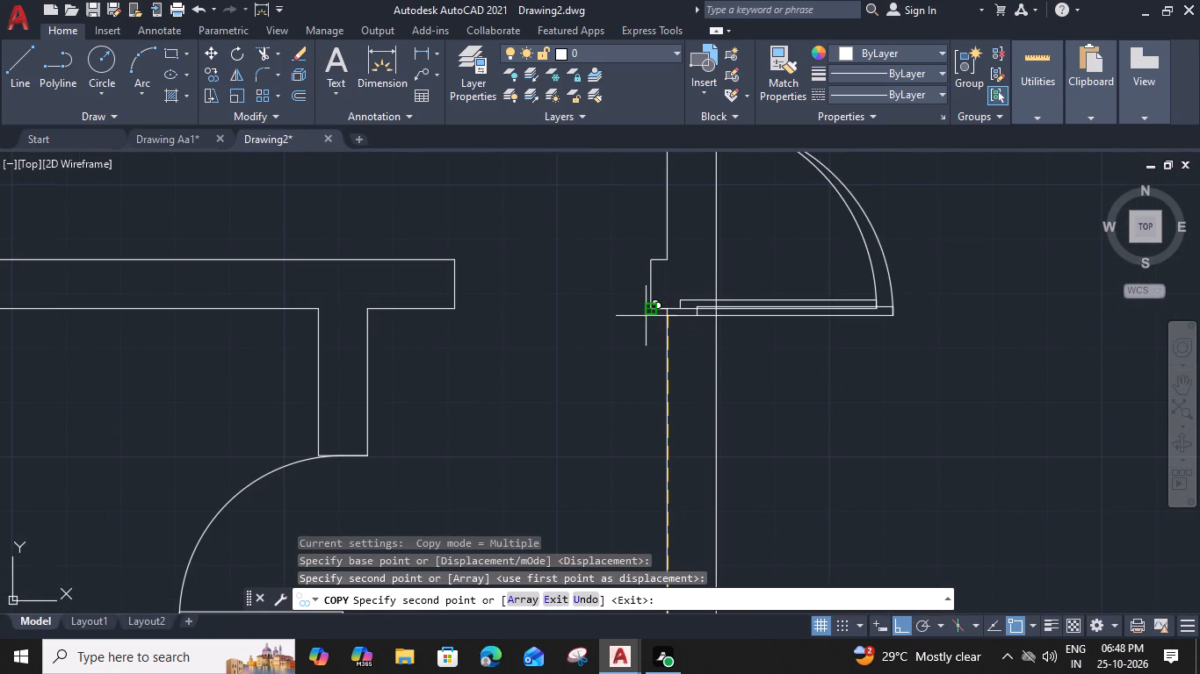
key(Escape)
Rotate the copied door 90° counterclockwise about its hinge corner so it spans the corridor's north opening.
click(697, 299)
text(ro)
key(space)
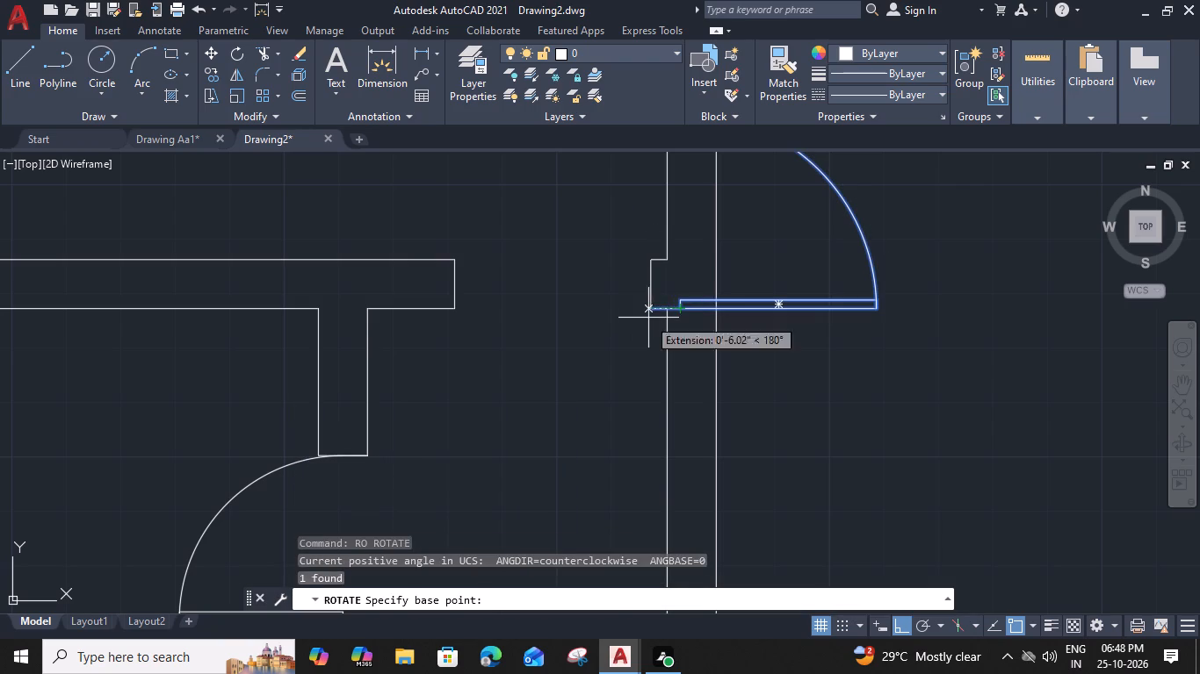
click(653, 312)
scroll(651, 264, up, 3)
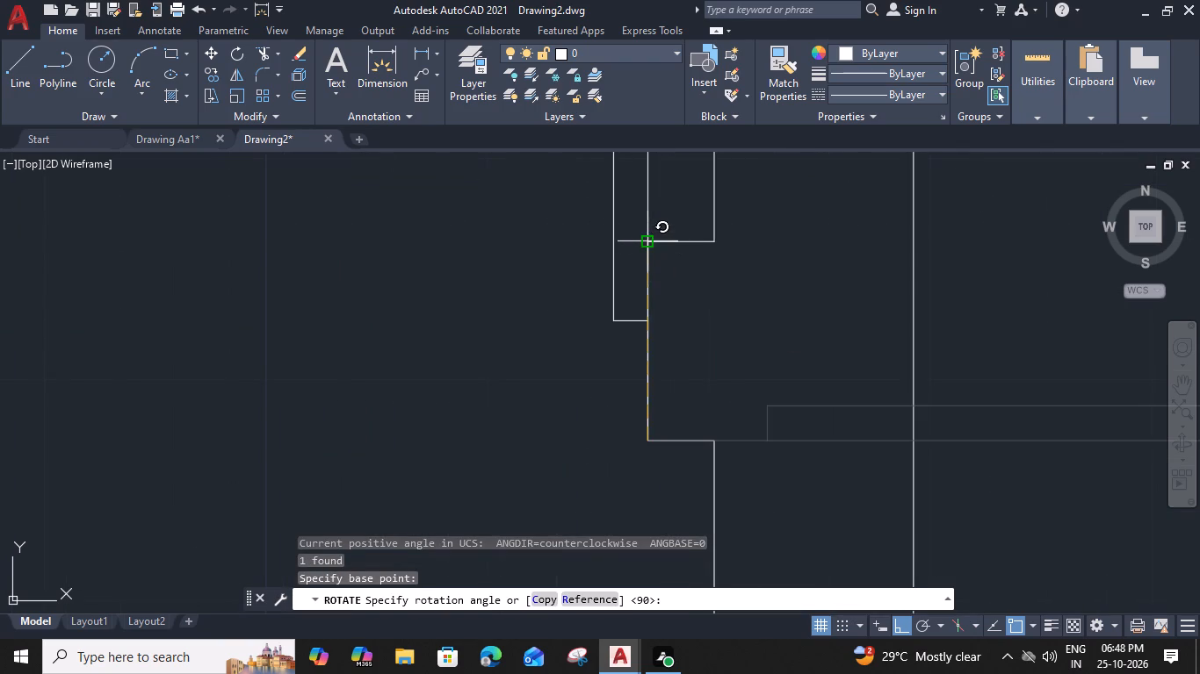
click(649, 240)
Copy the large east room's door by its hinge corner onto the south jamb of the doorway in the southern rooms' partition wall.
scroll(649, 240, down, 3)
scroll(539, 316, down, 3)
scroll(530, 395, down, 2)
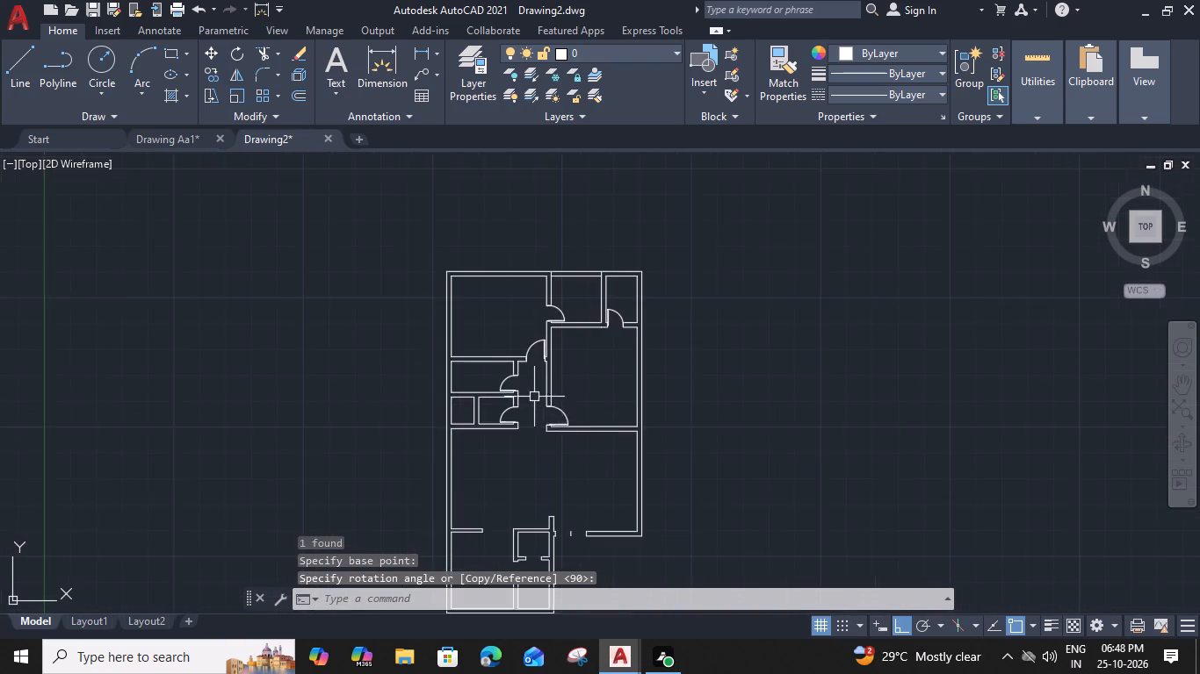
middle_drag(575, 407, 628, 282)
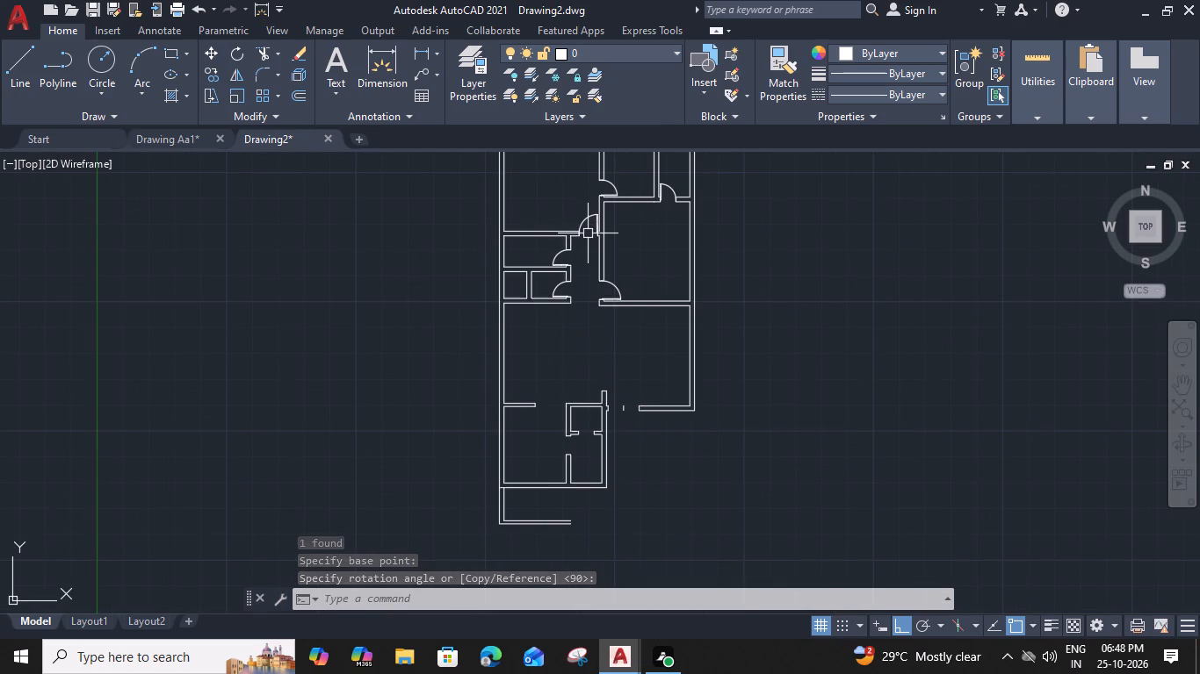
scroll(567, 312, up, 1)
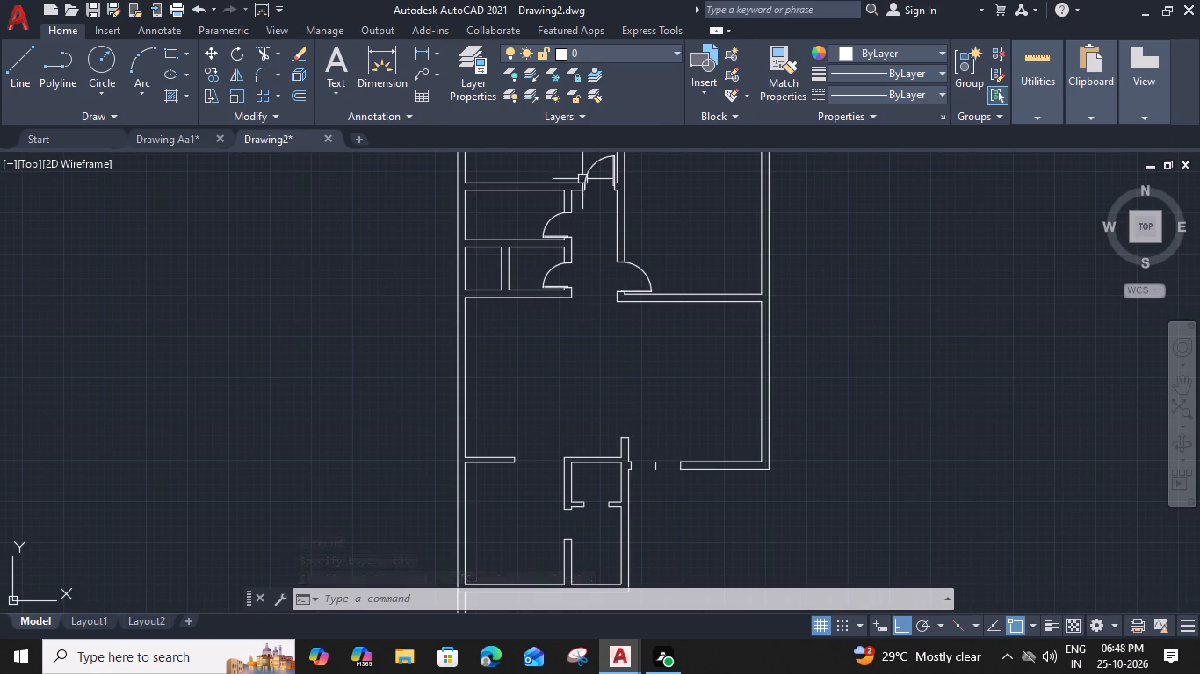
click(650, 276)
key(c)
text(o)
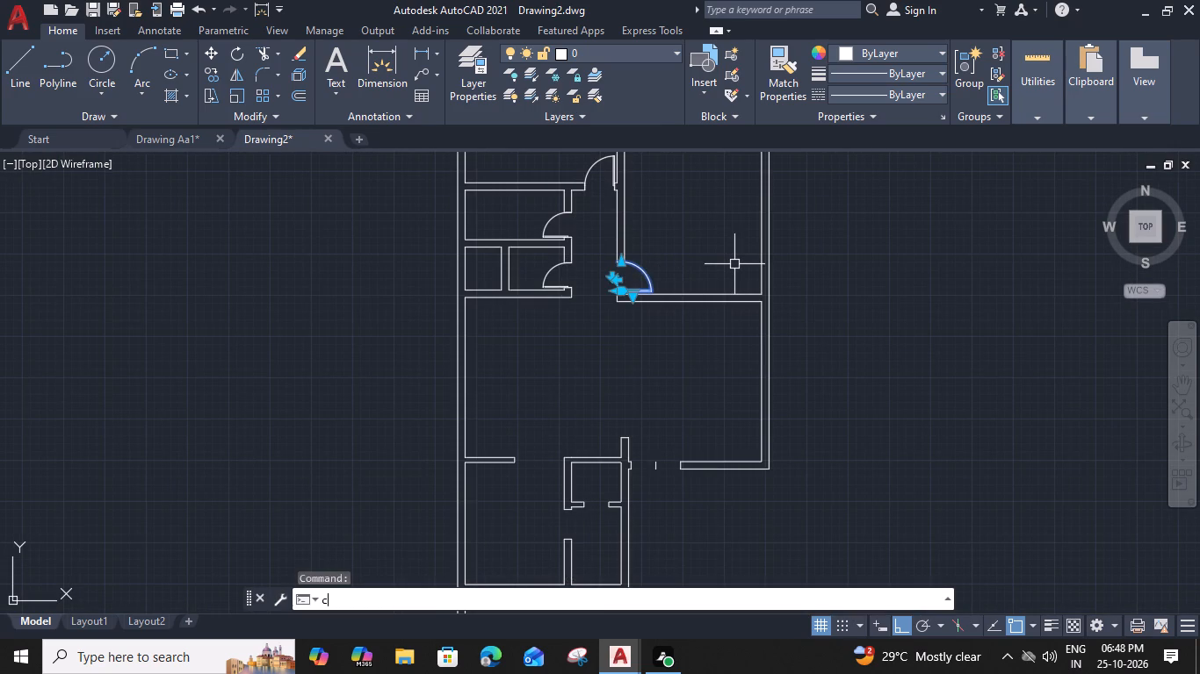
key(space)
scroll(640, 298, up, 2)
click(582, 282)
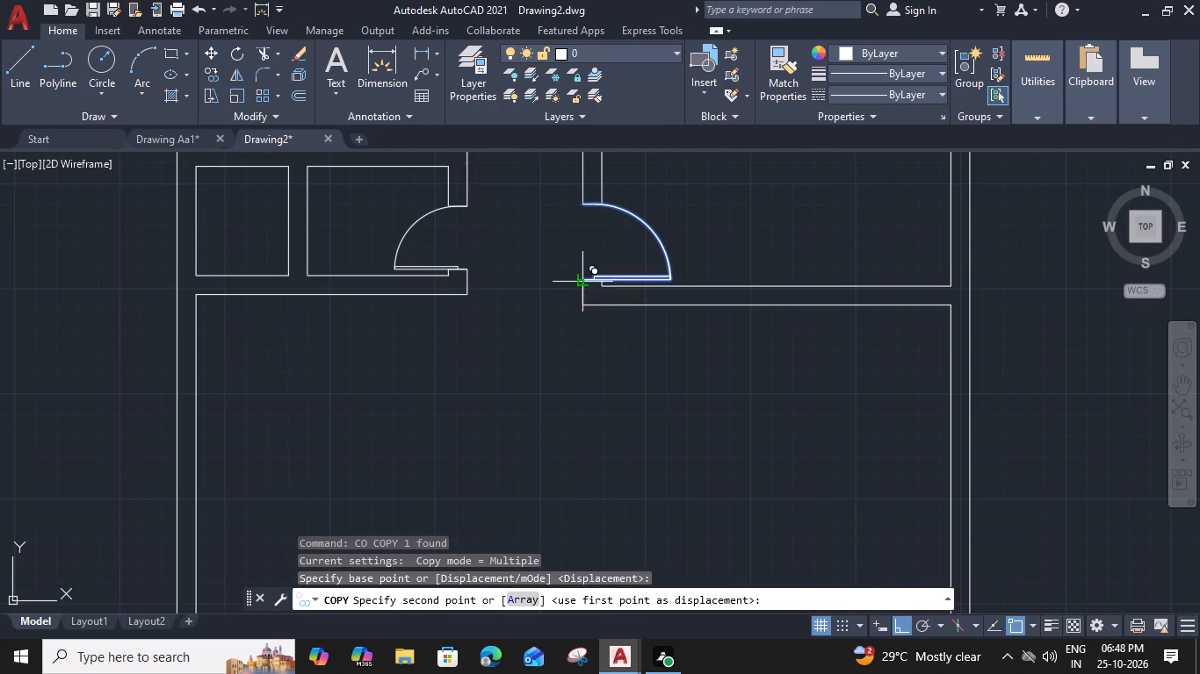
scroll(582, 290, down, 3)
middle_drag(562, 436, 574, 349)
scroll(566, 360, up, 3)
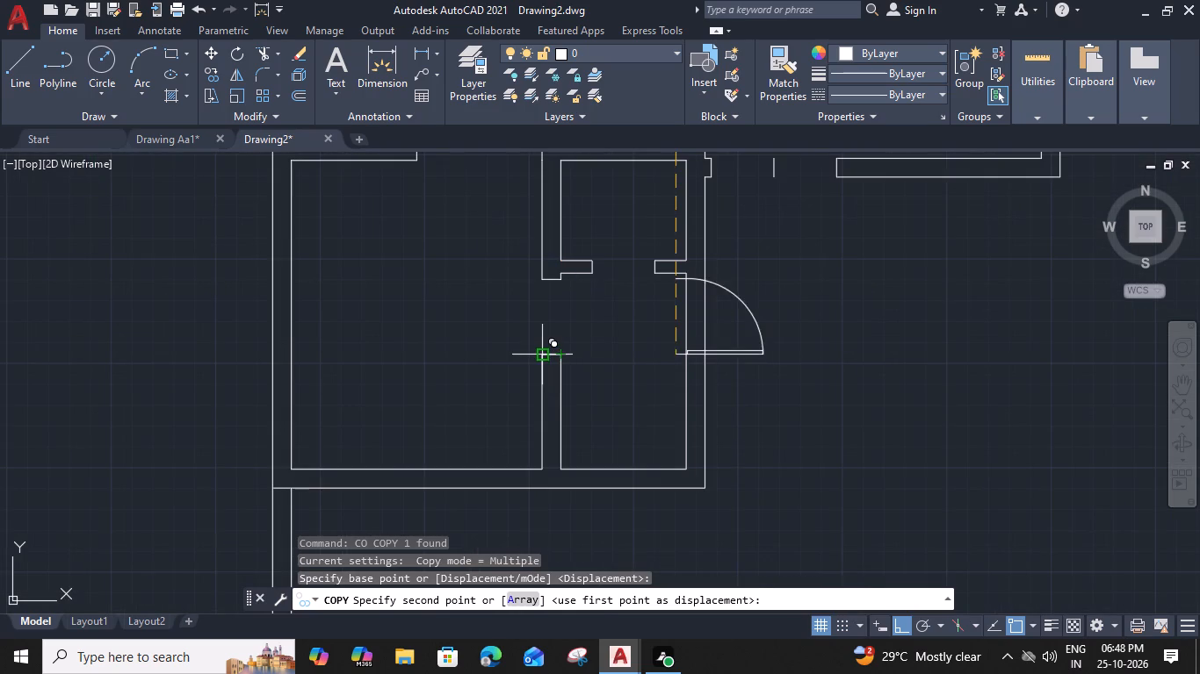
click(542, 359)
key(Escape)
Flip the partition-wall doorway's door in the southern rooms so its leaf hinges on the north jamb.
click(583, 358)
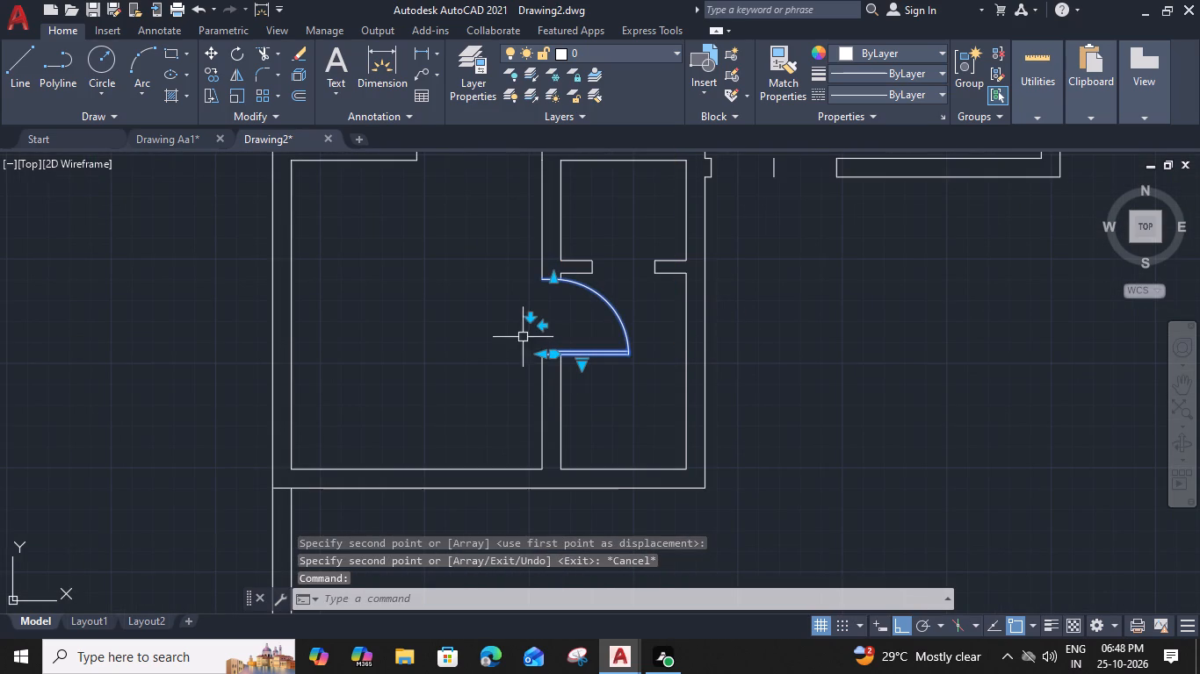
click(531, 316)
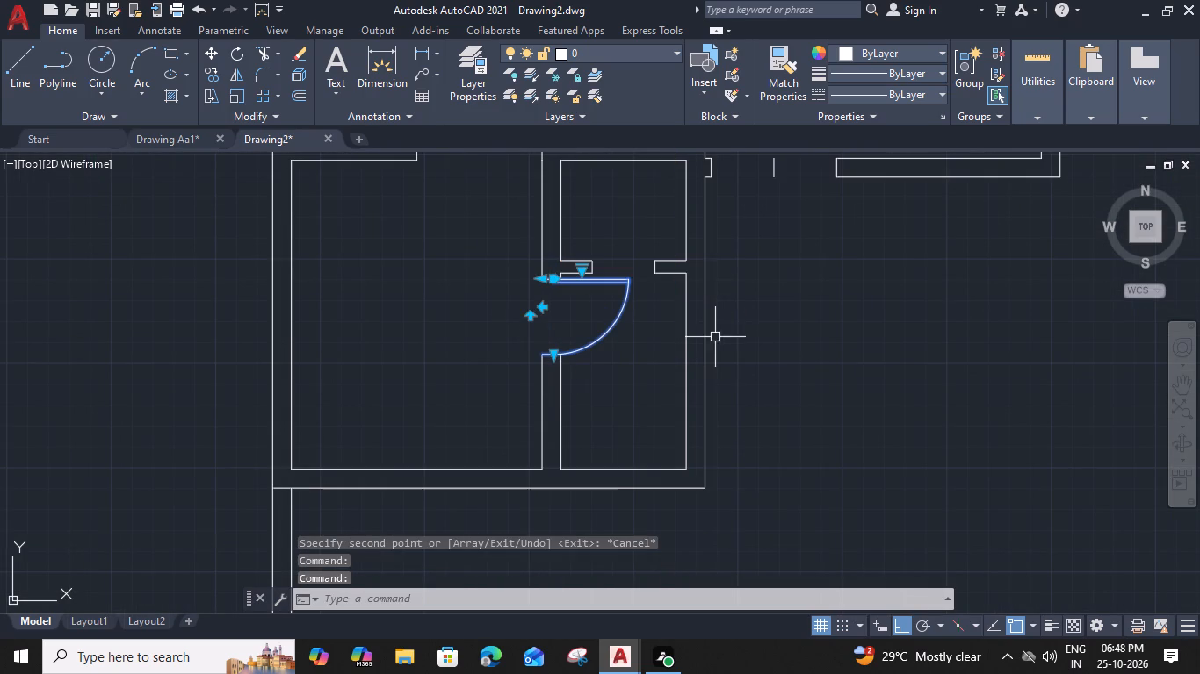
key(Escape)
Copy the small northeast room's door twice, side by side, into the wide opening in the large southern room's south wall.
scroll(823, 310, down, 2)
middle_drag(826, 308, 610, 536)
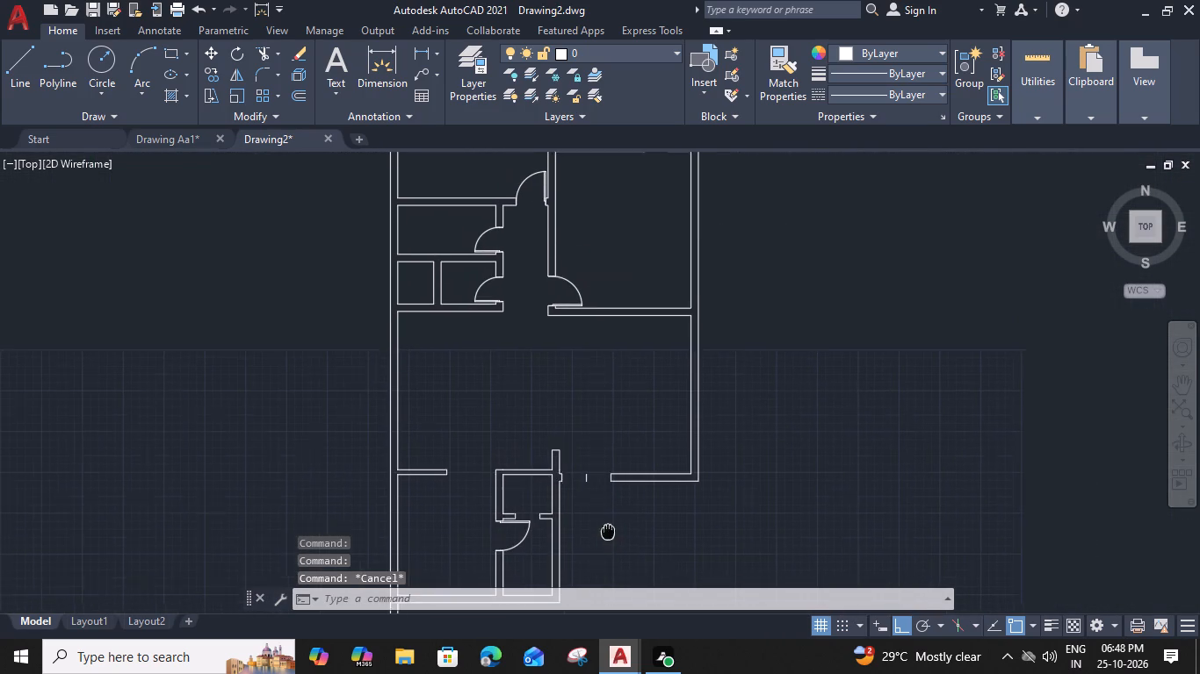
middle_drag(610, 536, 610, 537)
middle_drag(643, 240, 609, 336)
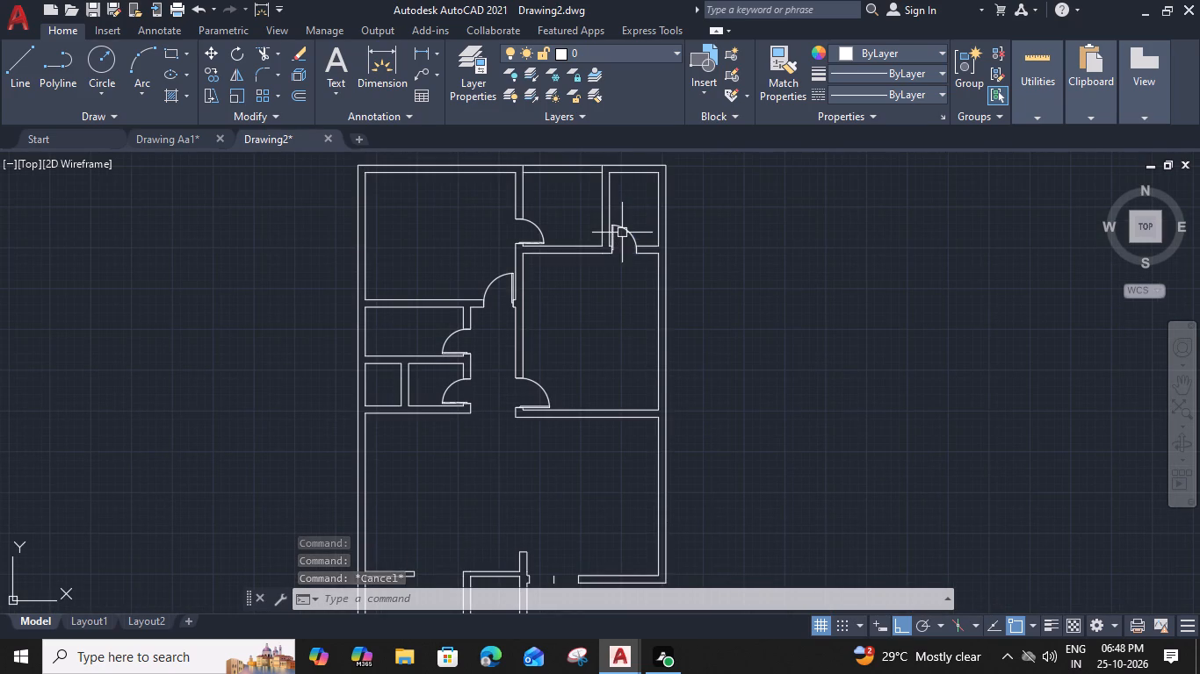
click(622, 233)
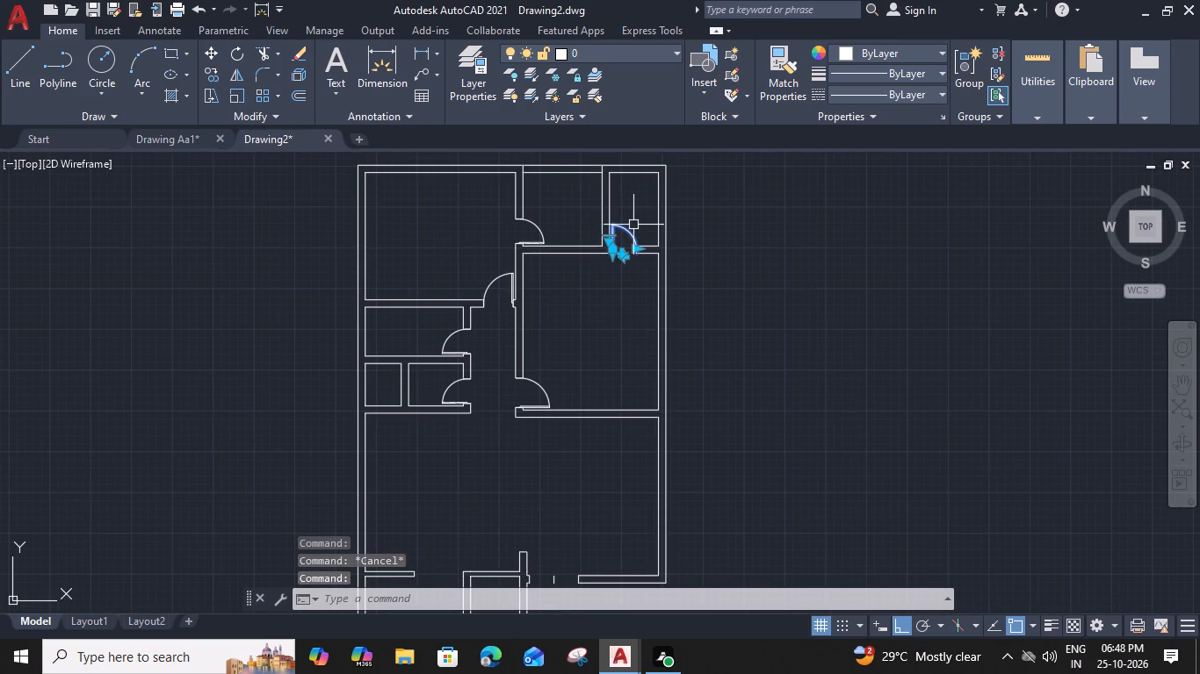
key(c)
text(o)
key(space)
scroll(609, 247, up, 2)
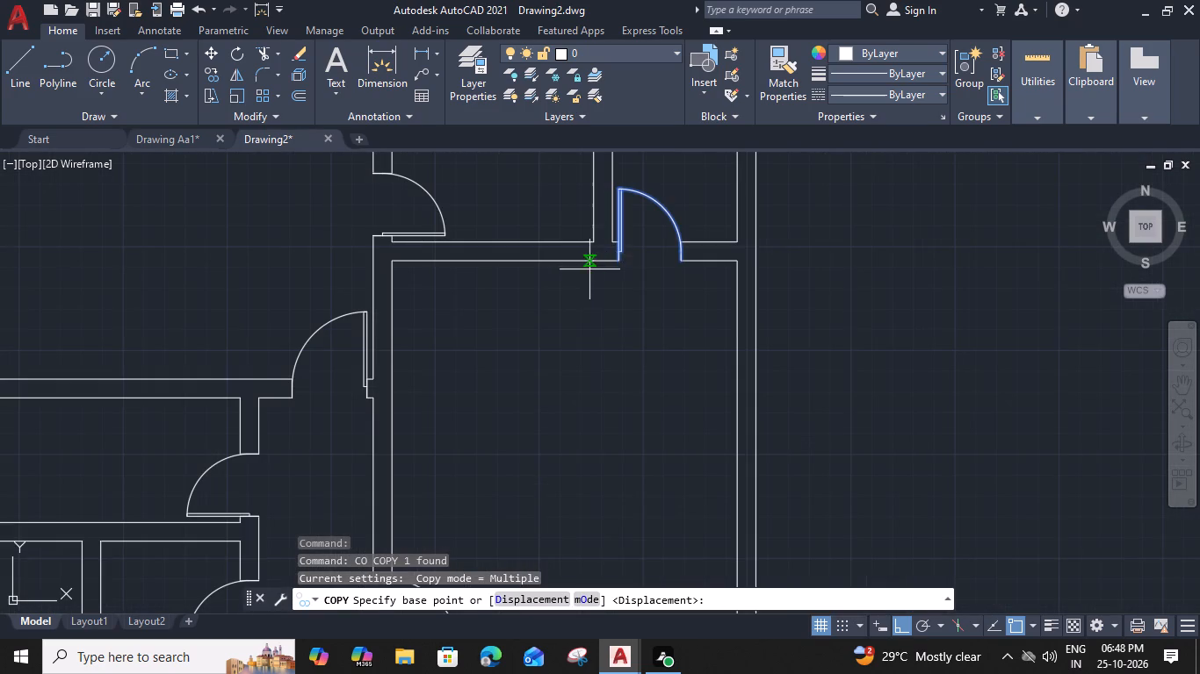
click(613, 257)
scroll(613, 257, down, 3)
middle_drag(605, 393, 639, 239)
scroll(604, 339, up, 3)
click(583, 227)
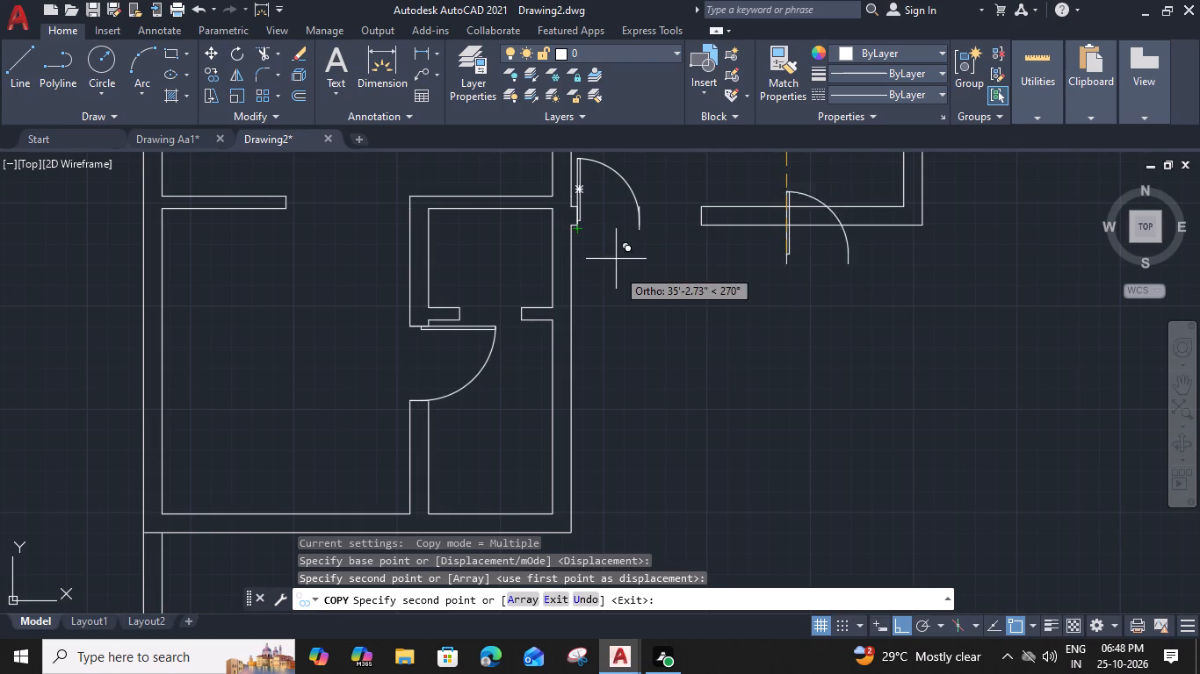
middle_drag(641, 269, 639, 359)
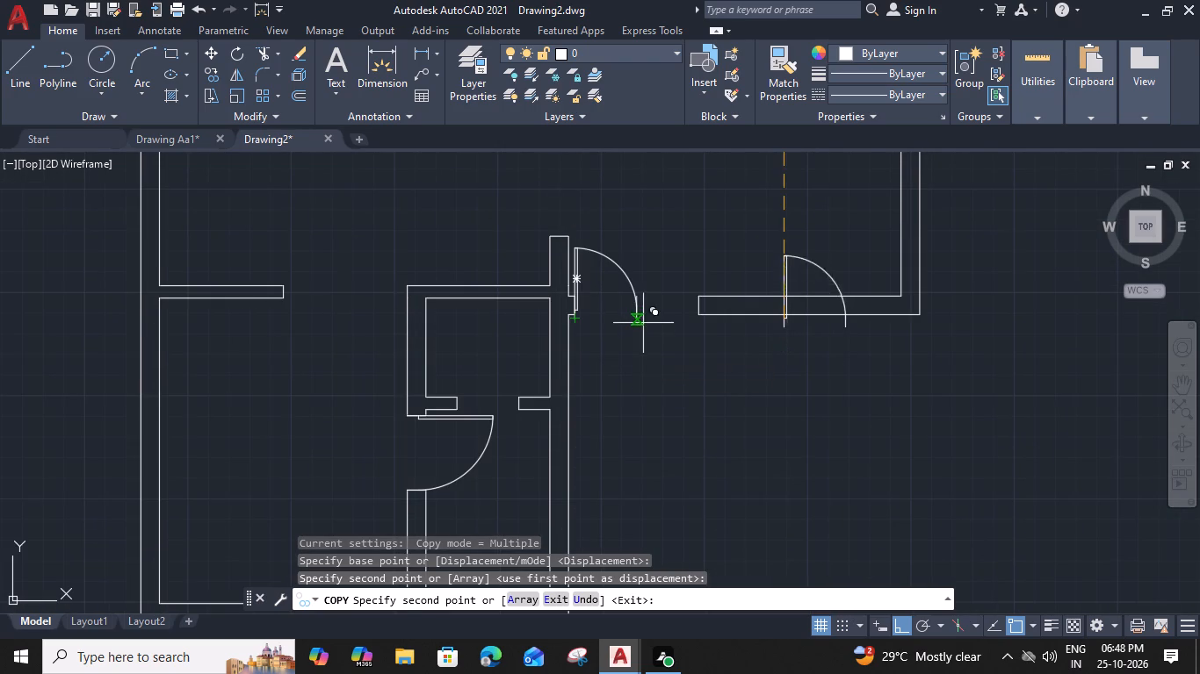
click(640, 319)
key(Escape)
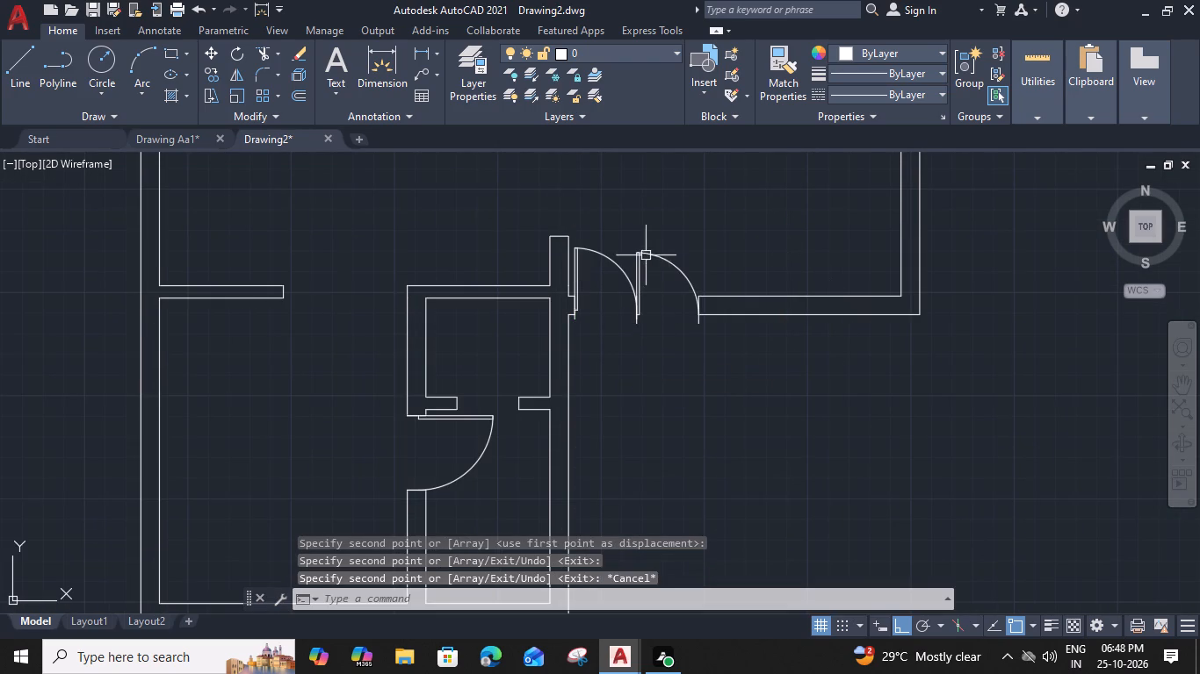
Move the eastern door copy so the free end of its swing meets the southern corner of the opening's east jamb.
scroll(640, 257, up, 3)
click(639, 260)
middle_drag(704, 348, 716, 265)
key(m)
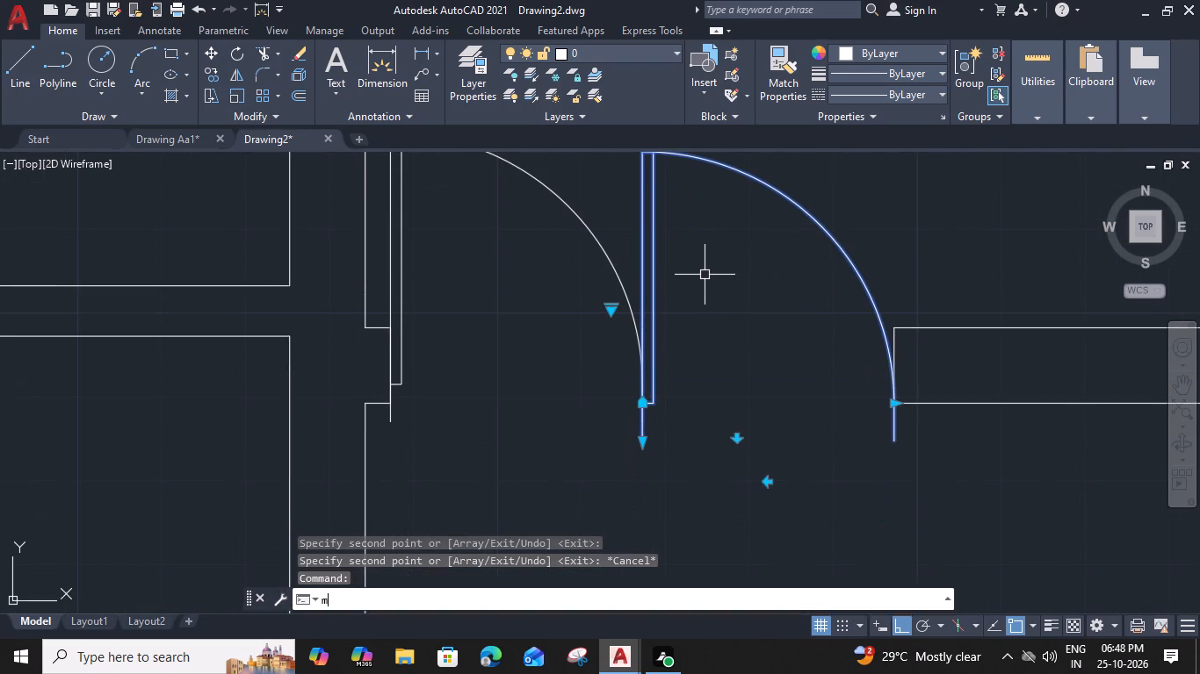
key(space)
click(640, 446)
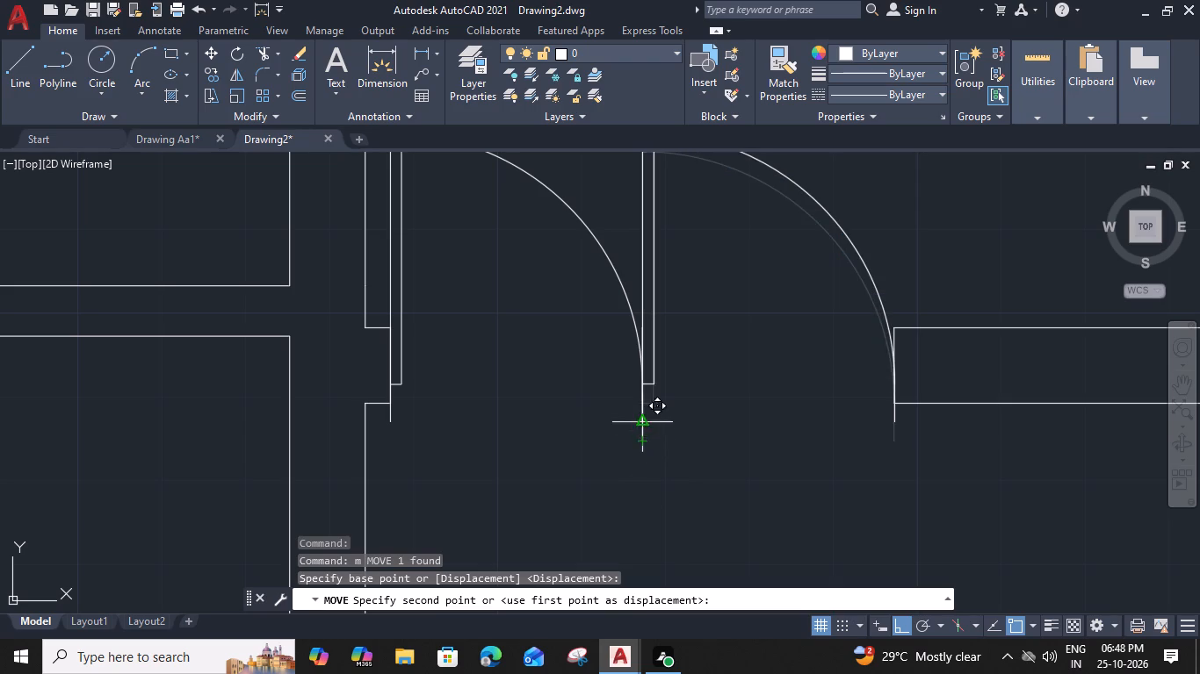
click(651, 406)
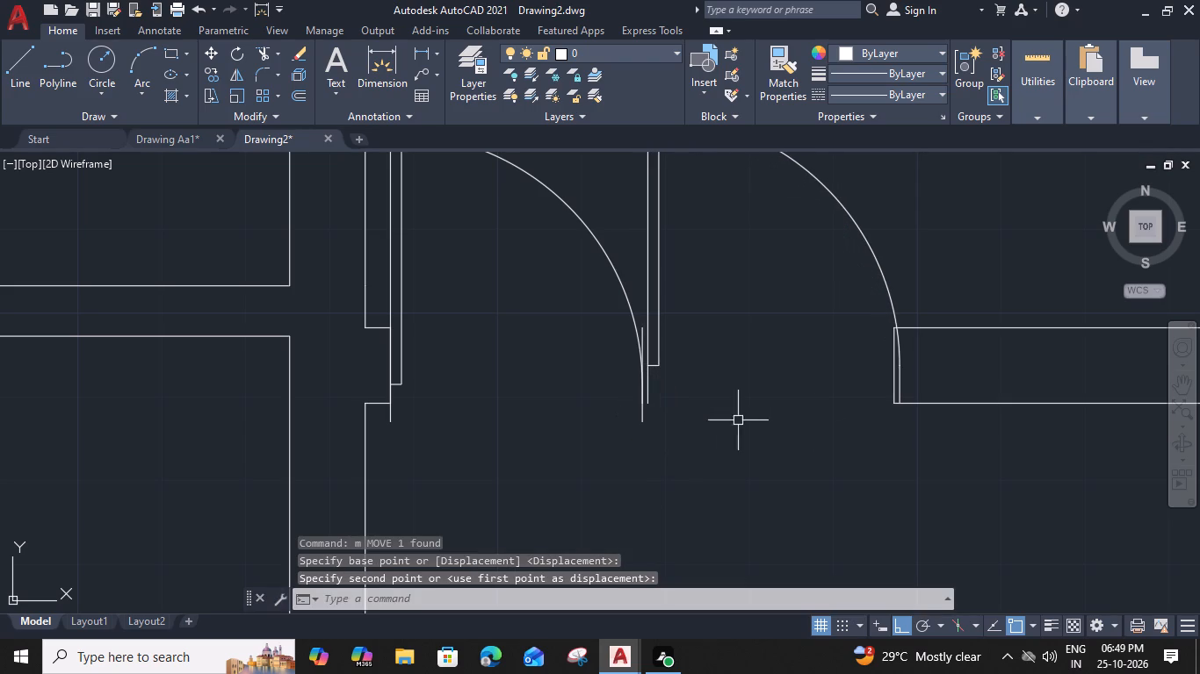
click(903, 369)
key(m)
key(space)
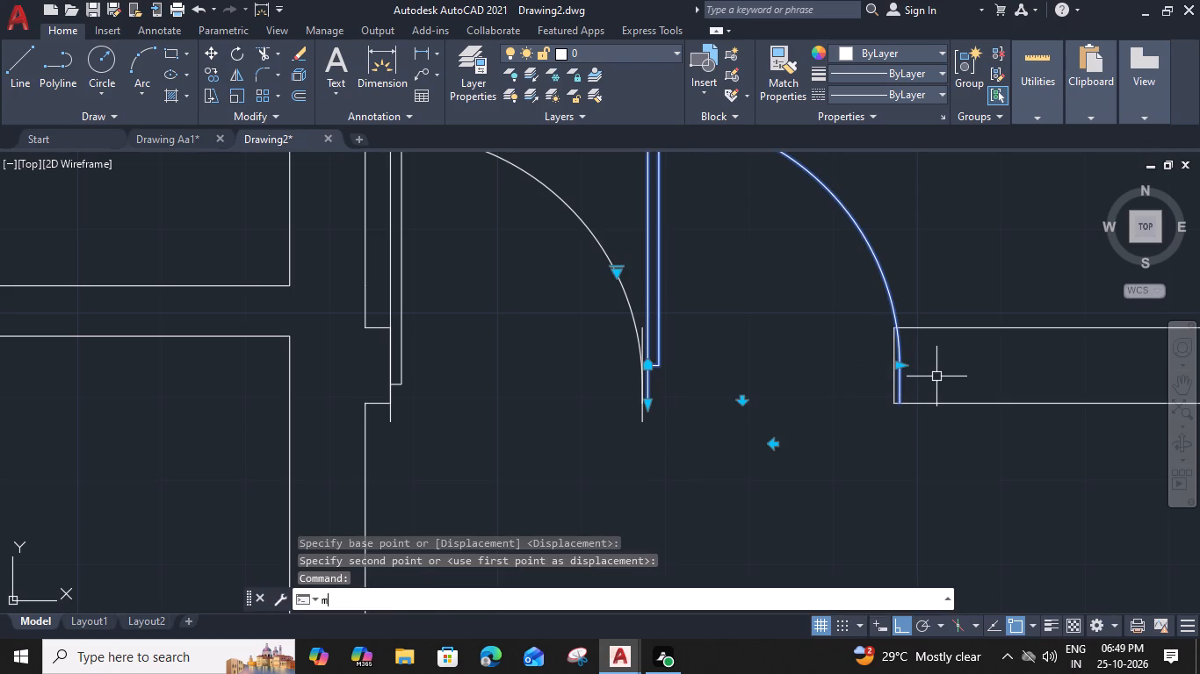
scroll(915, 398, up, 2)
click(880, 408)
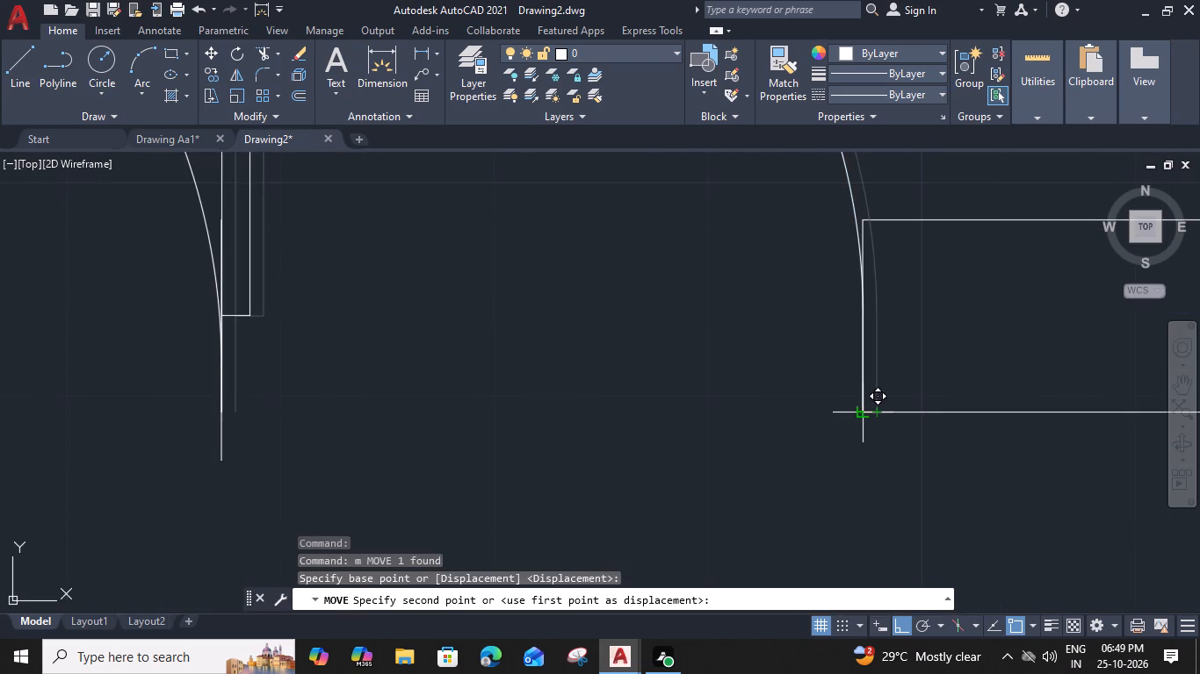
click(864, 412)
scroll(826, 403, down, 1)
Flip the eastern door so its leaf hinges on the east jamb, facing the western door as a double door.
click(481, 252)
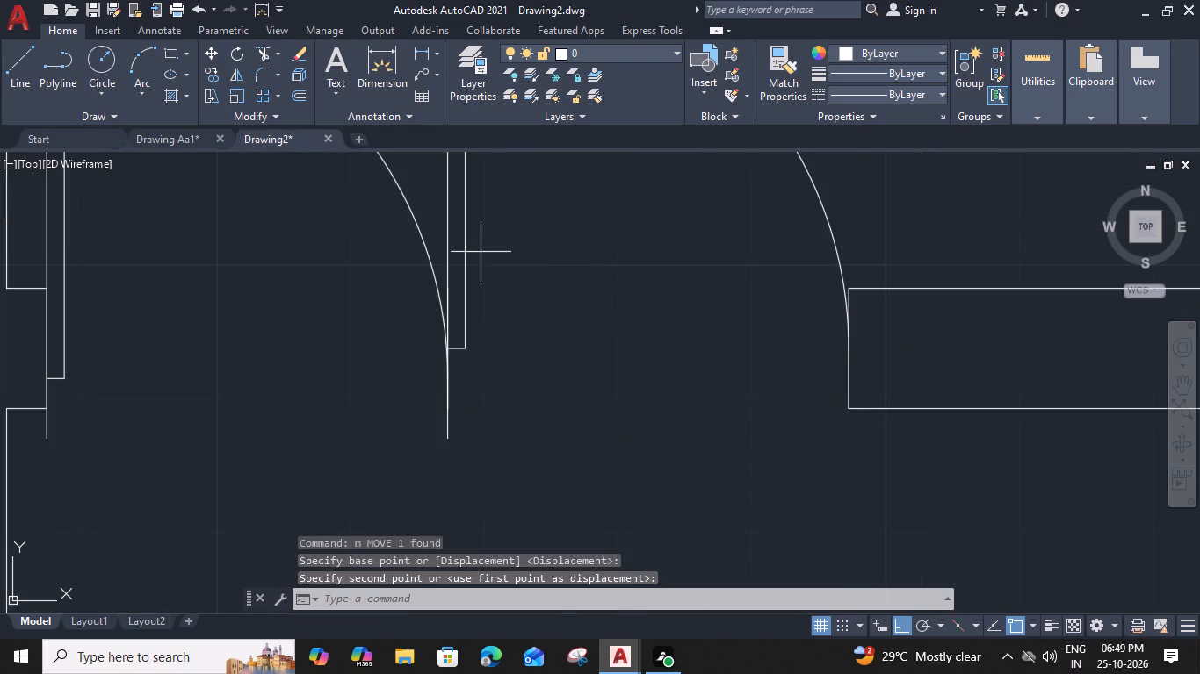
click(451, 261)
click(647, 475)
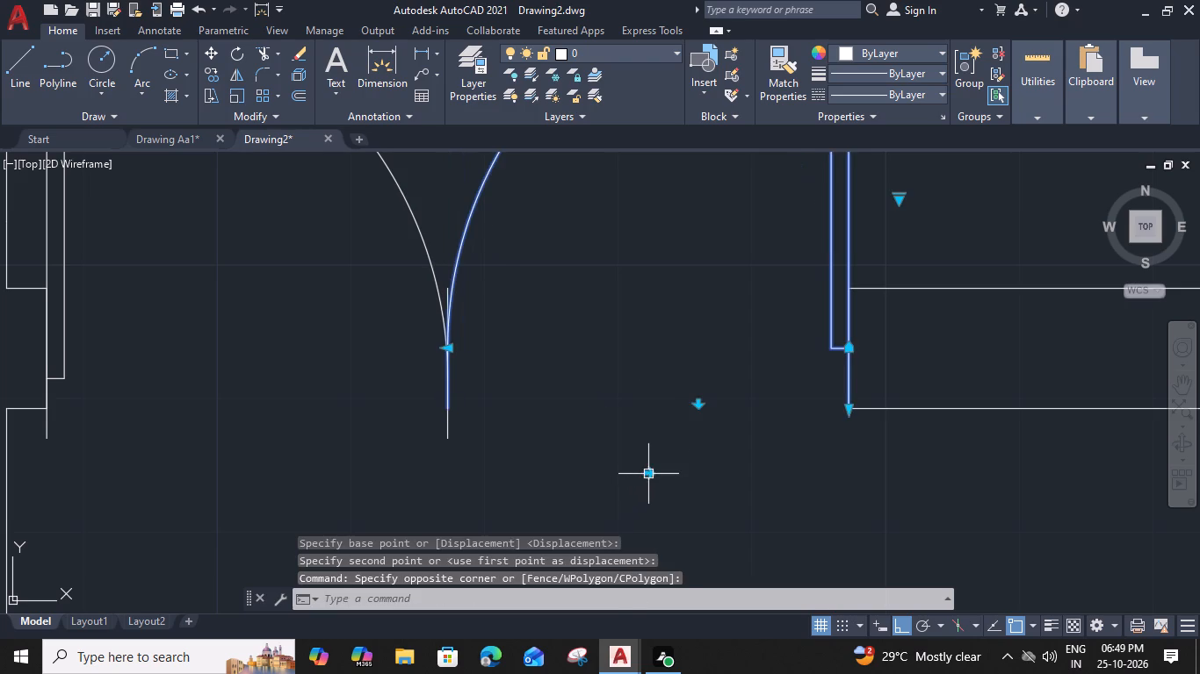
Move the western door by its lower hinge end onto the southern corner of the opening's west jamb.
scroll(532, 470, down, 2)
middle_drag(559, 461, 676, 444)
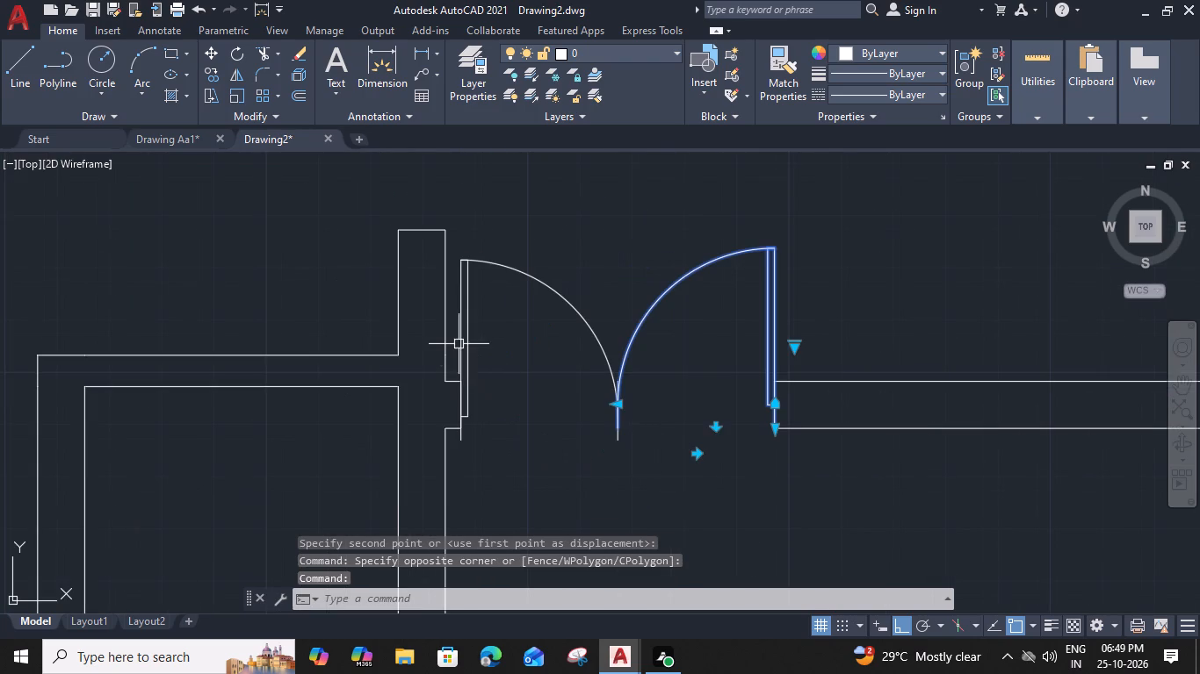
click(462, 344)
key(m)
key(space)
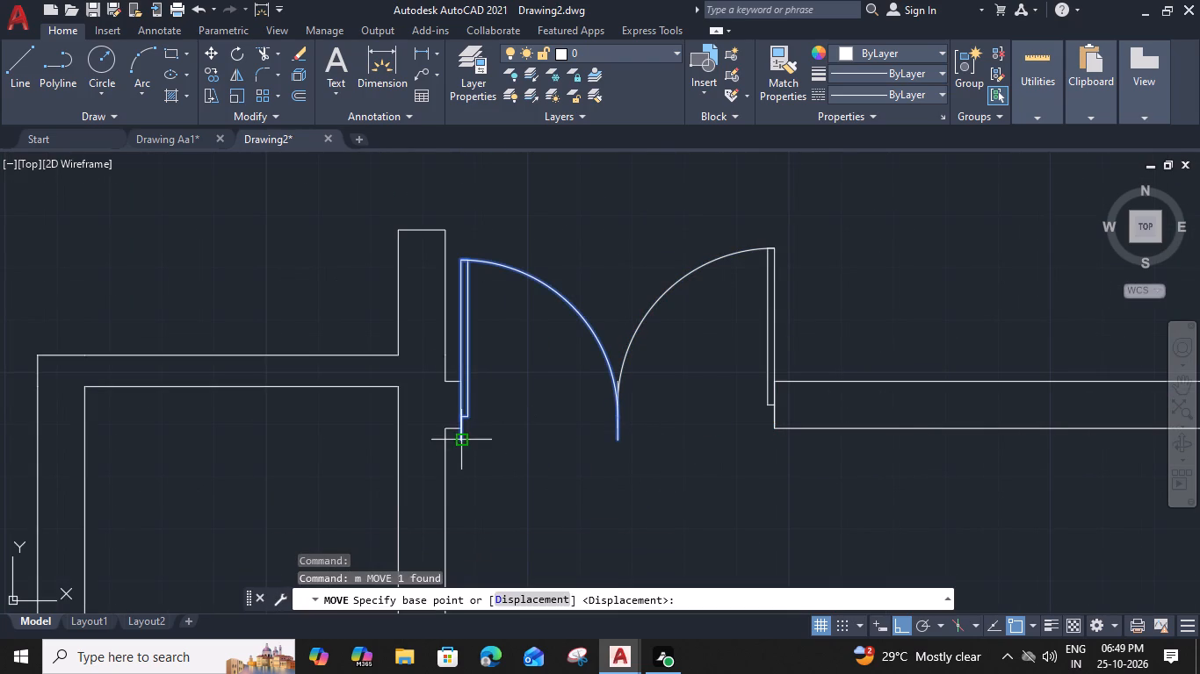
click(464, 443)
click(461, 427)
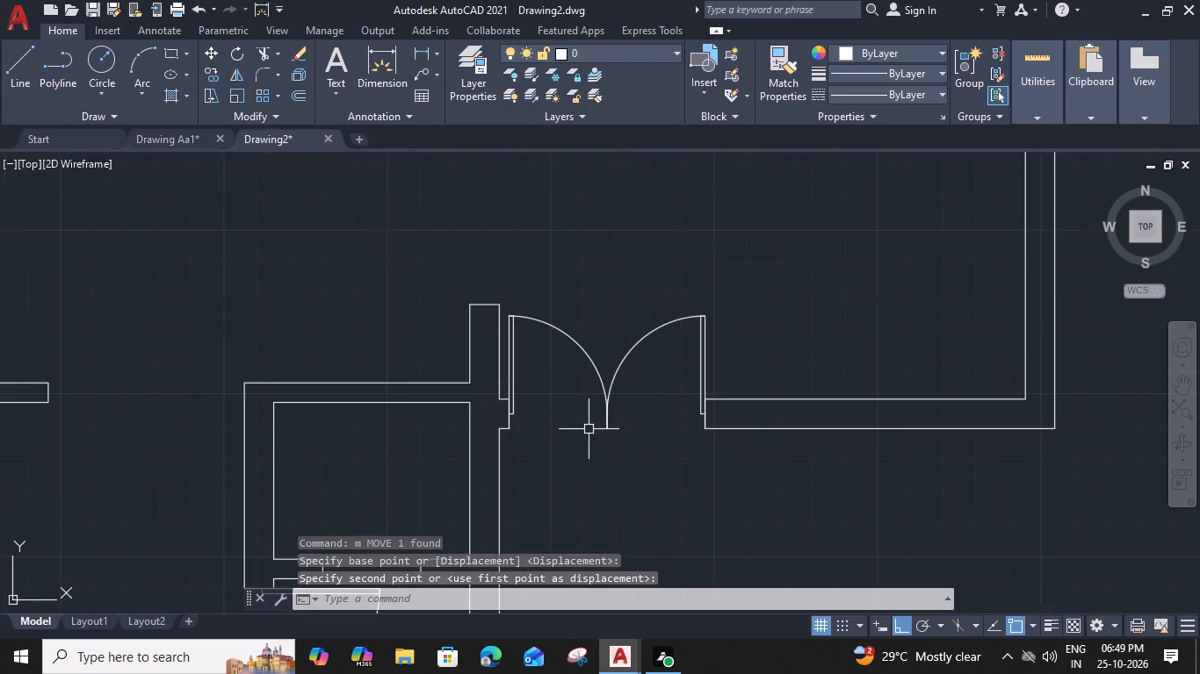
Start a multiline text in the large northwest room with a text height of 8".
scroll(589, 429, down, 1)
middle_drag(588, 429, 609, 439)
scroll(661, 398, down, 1)
scroll(549, 413, down, 2)
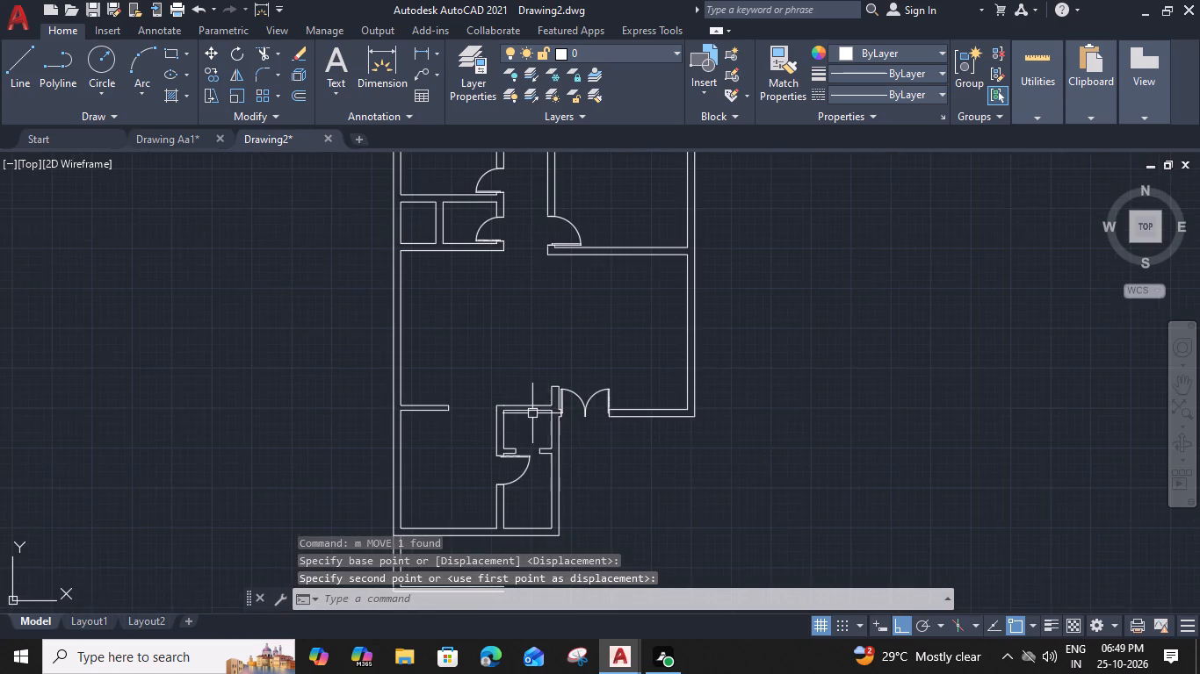
middle_drag(535, 414, 623, 403)
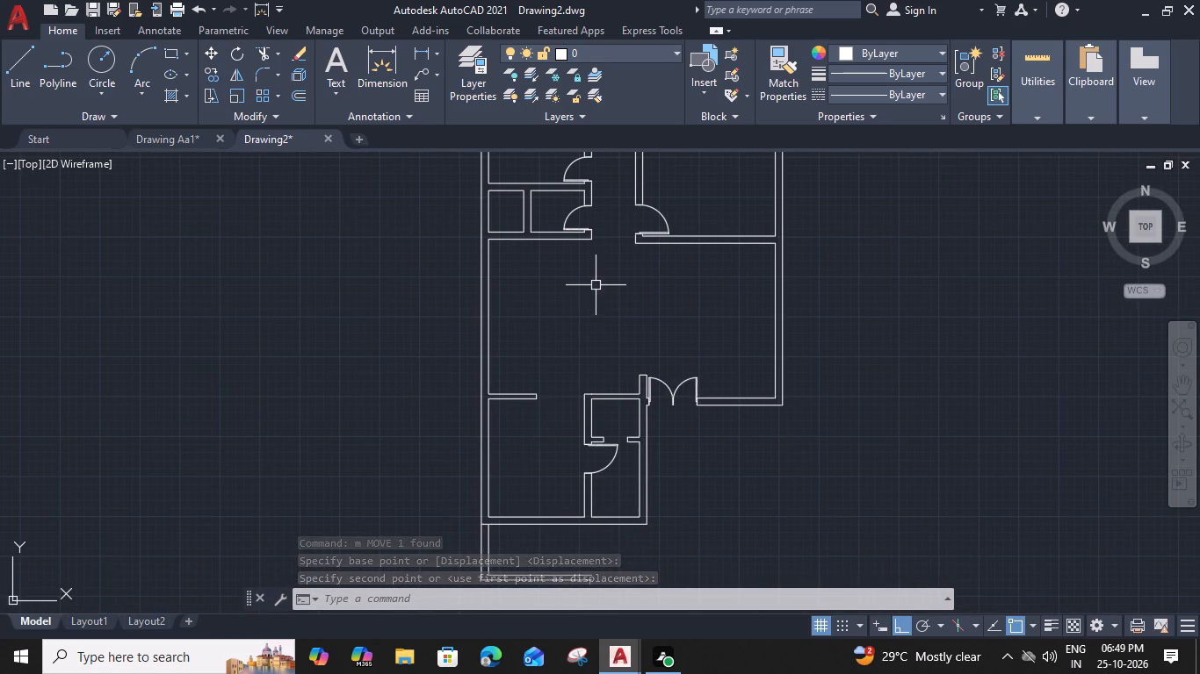
middle_drag(603, 290, 681, 354)
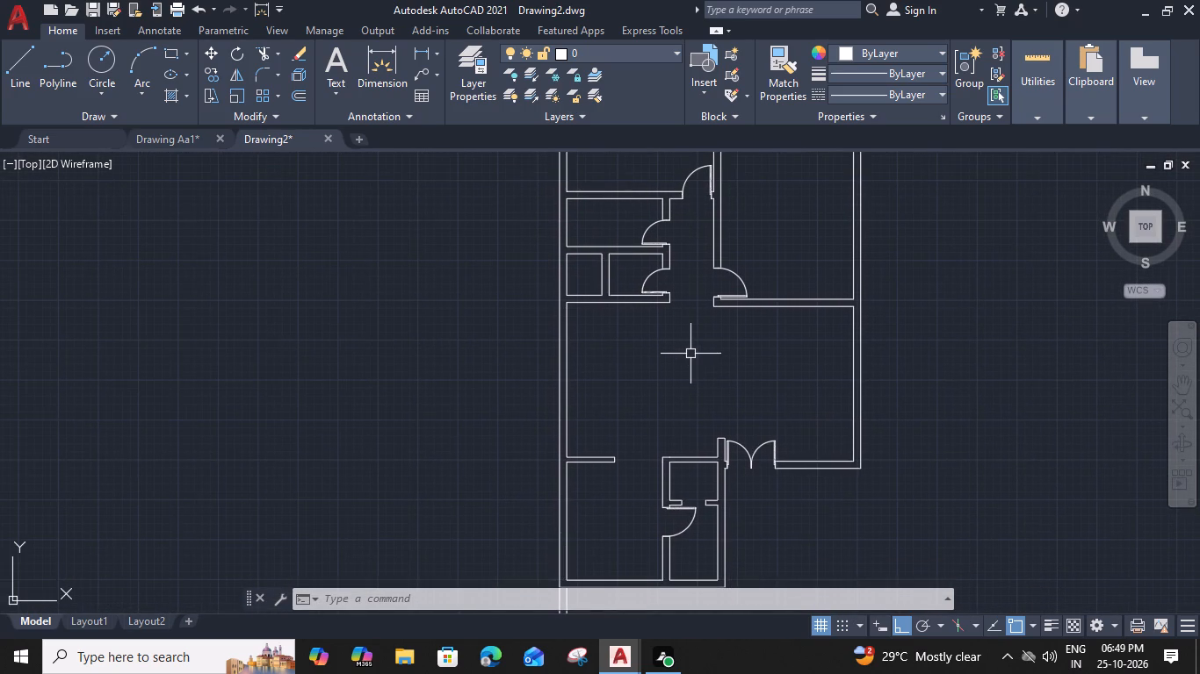
middle_drag(714, 351, 732, 470)
key(m)
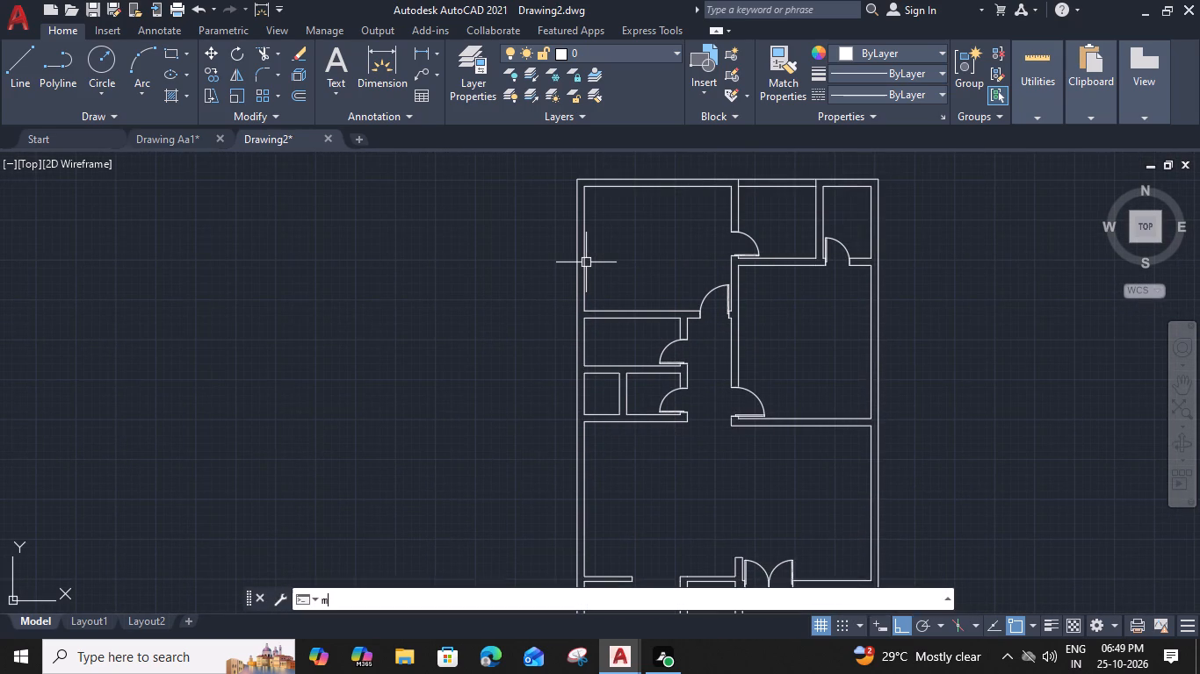
text(t)
key(space)
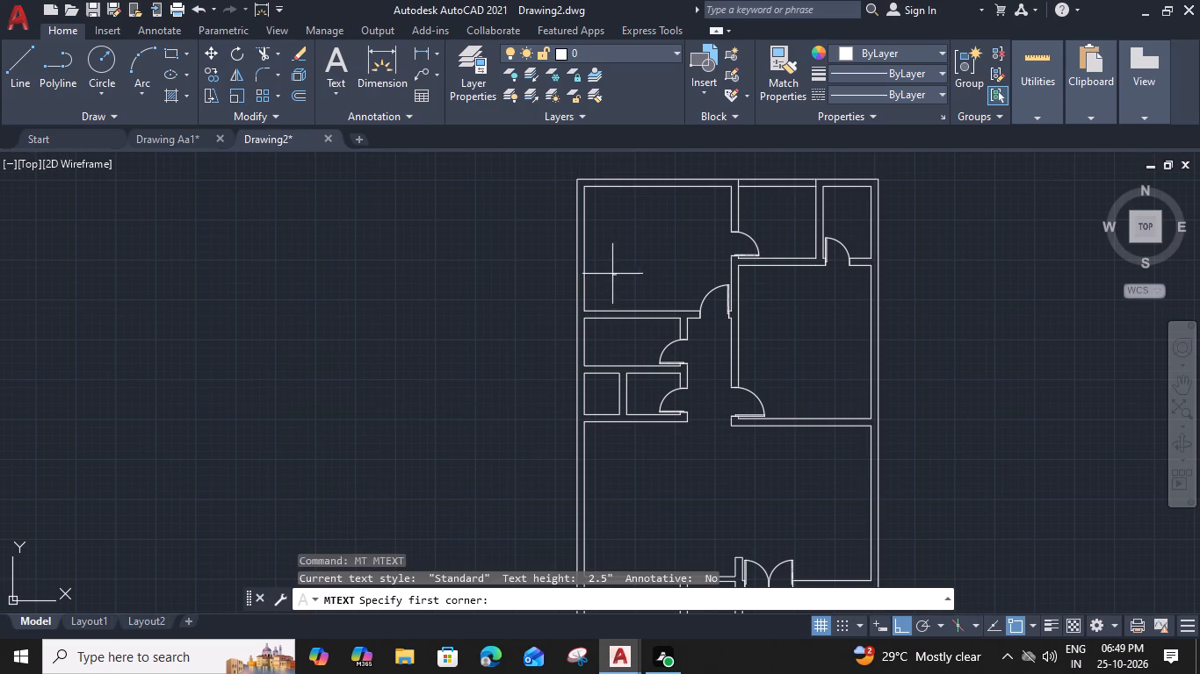
click(610, 265)
click(689, 282)
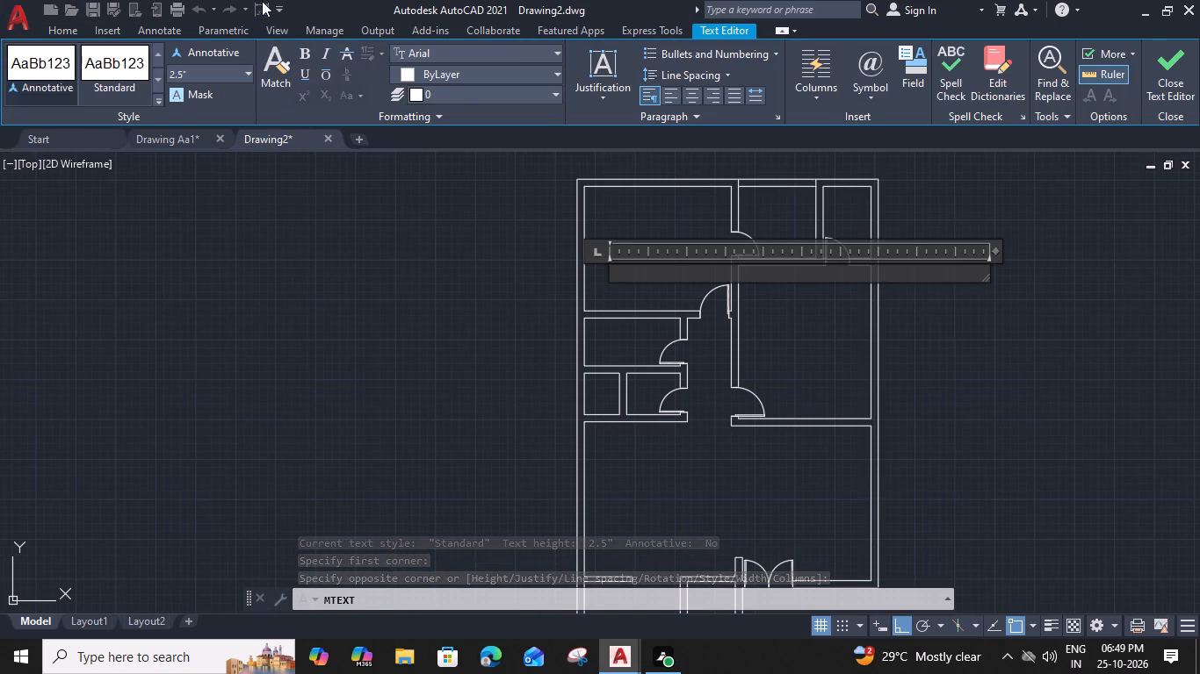
drag(194, 73, 158, 78)
key(8)
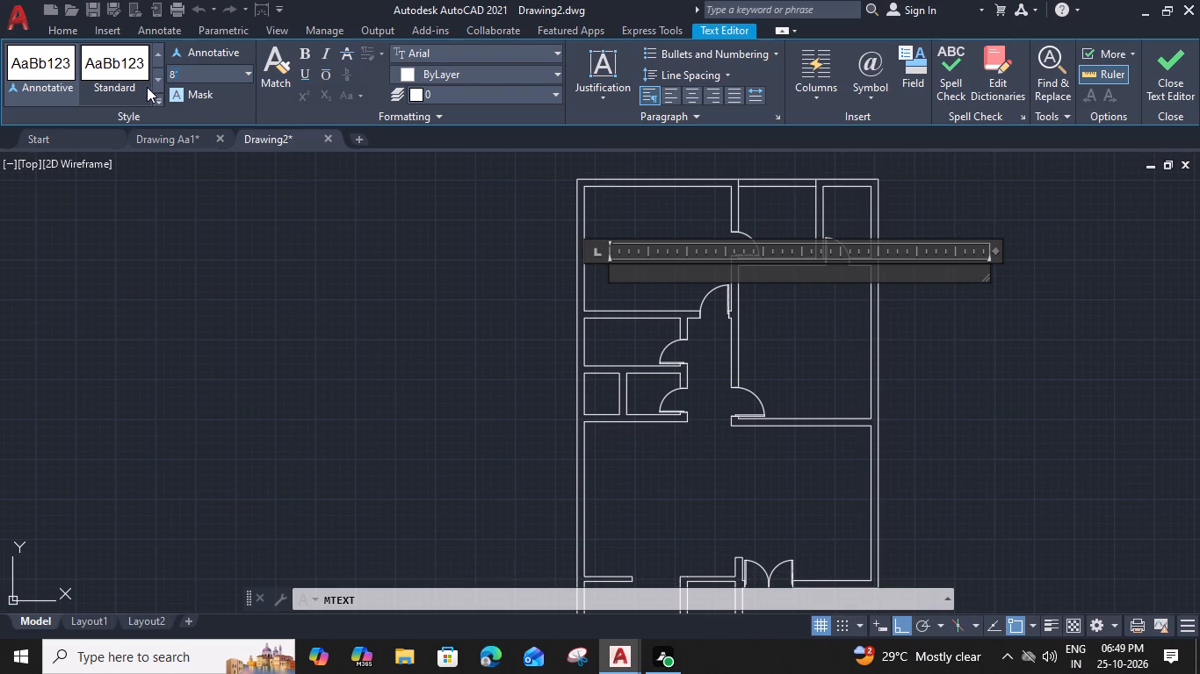
key(shift+quotedbl)
key(Return)
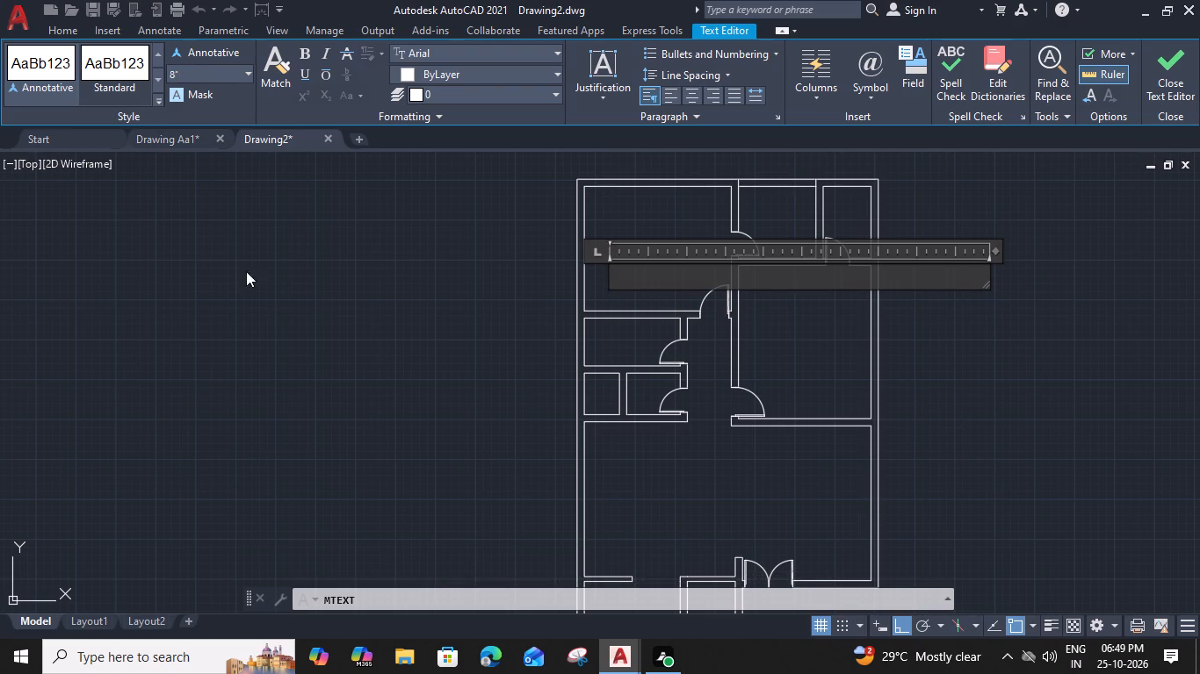
Enter the room label BEDROOM with the size 15'-4"X13'-10" on a second line.
key(b)
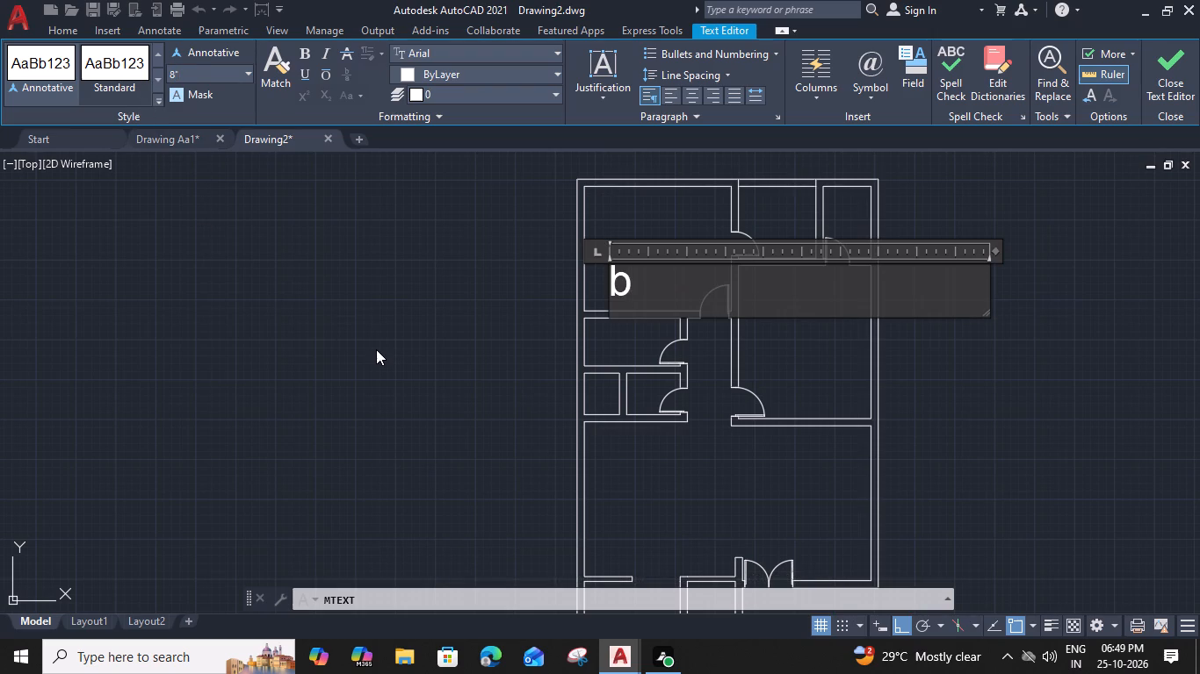
key(BackSpace)
text(BEDRI)
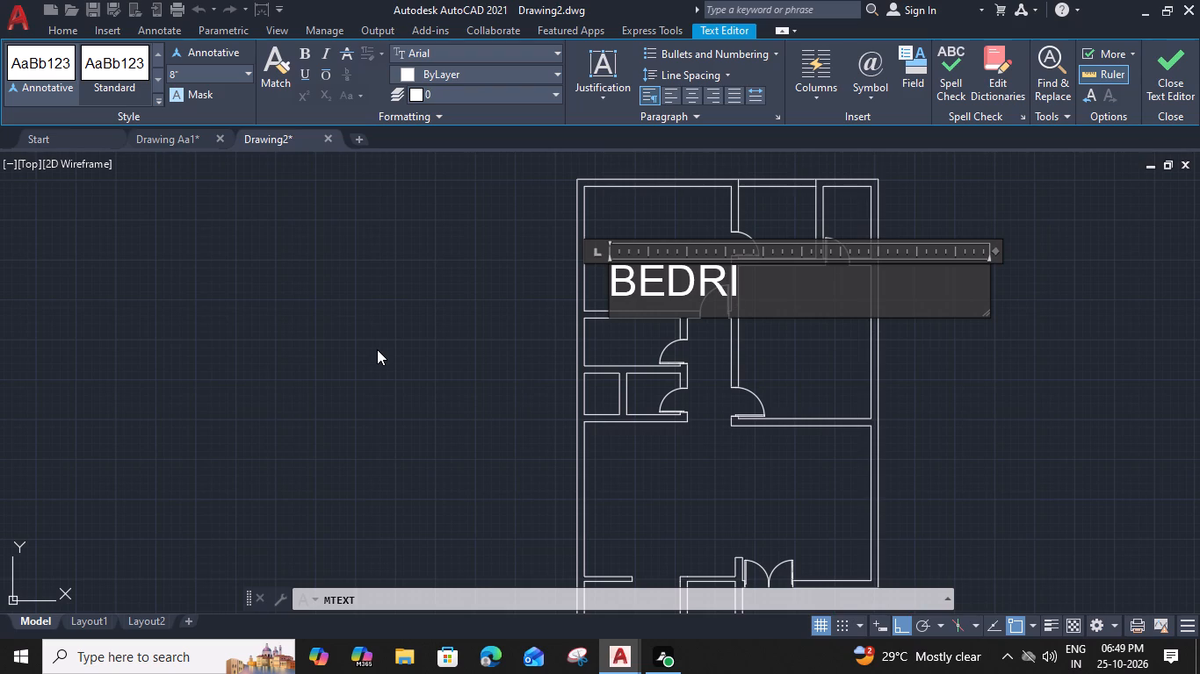
key(BackSpace)
text(OOM)
key(Return)
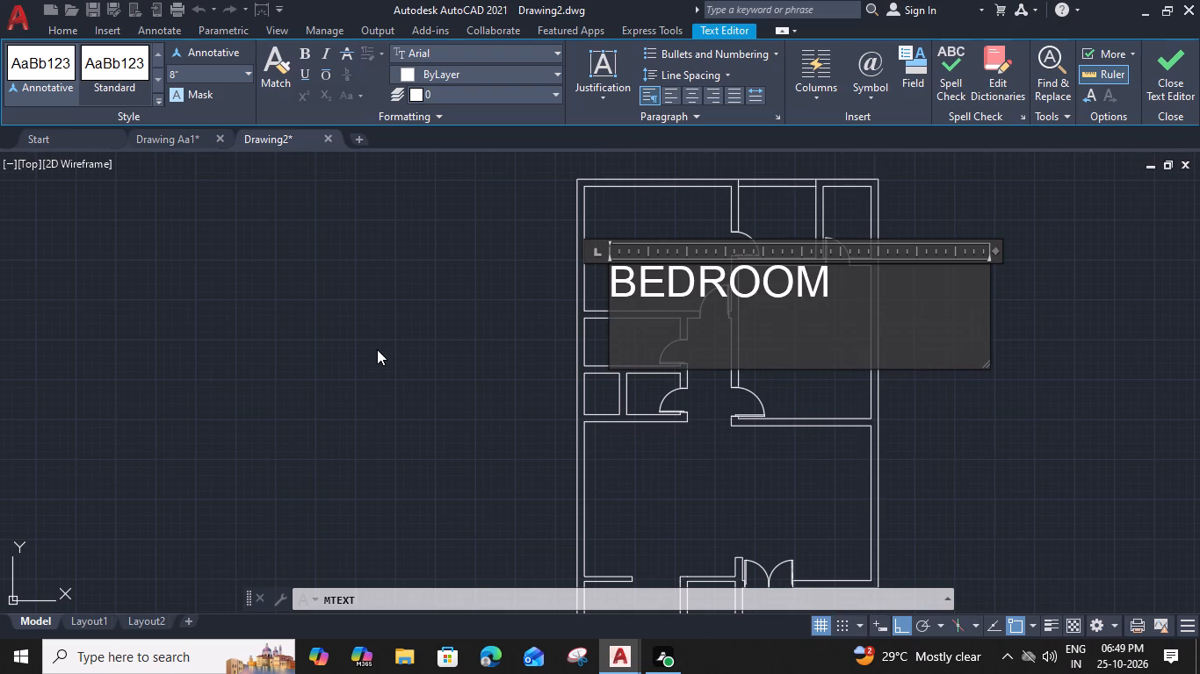
text(15)
text('-)
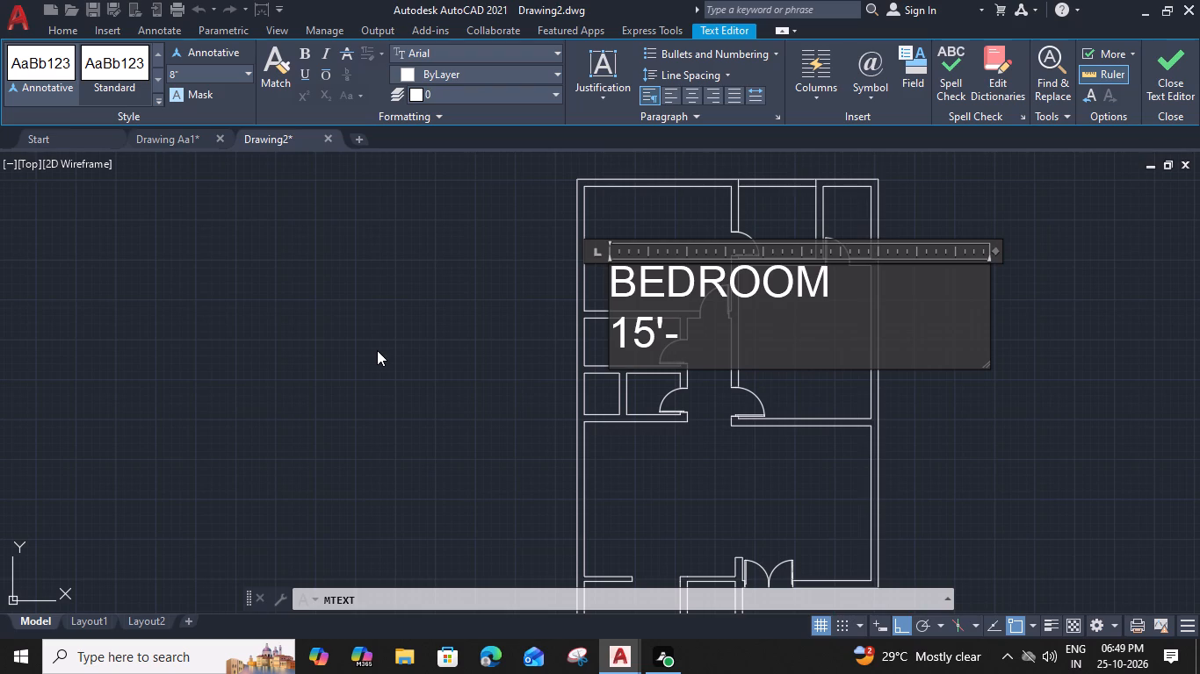
key(4)
key(shift+quotedbl)
key(x)
text(13)
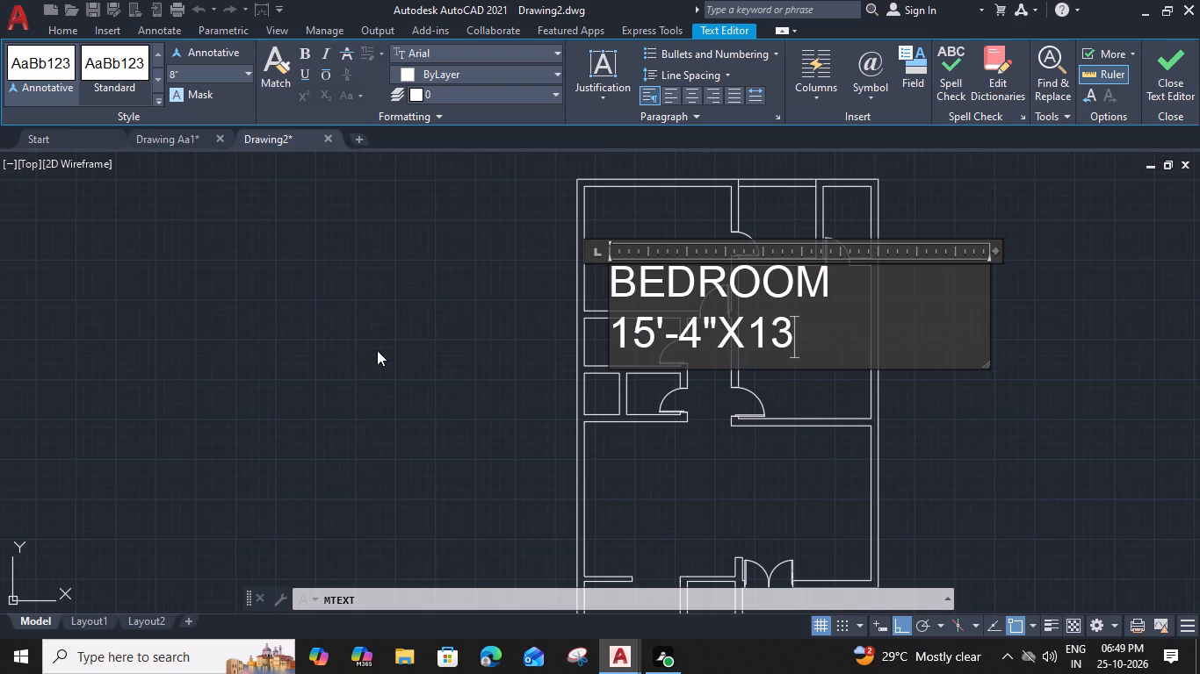
key(apostrophe)
key(minus)
text(10)
key(shift+quotedbl)
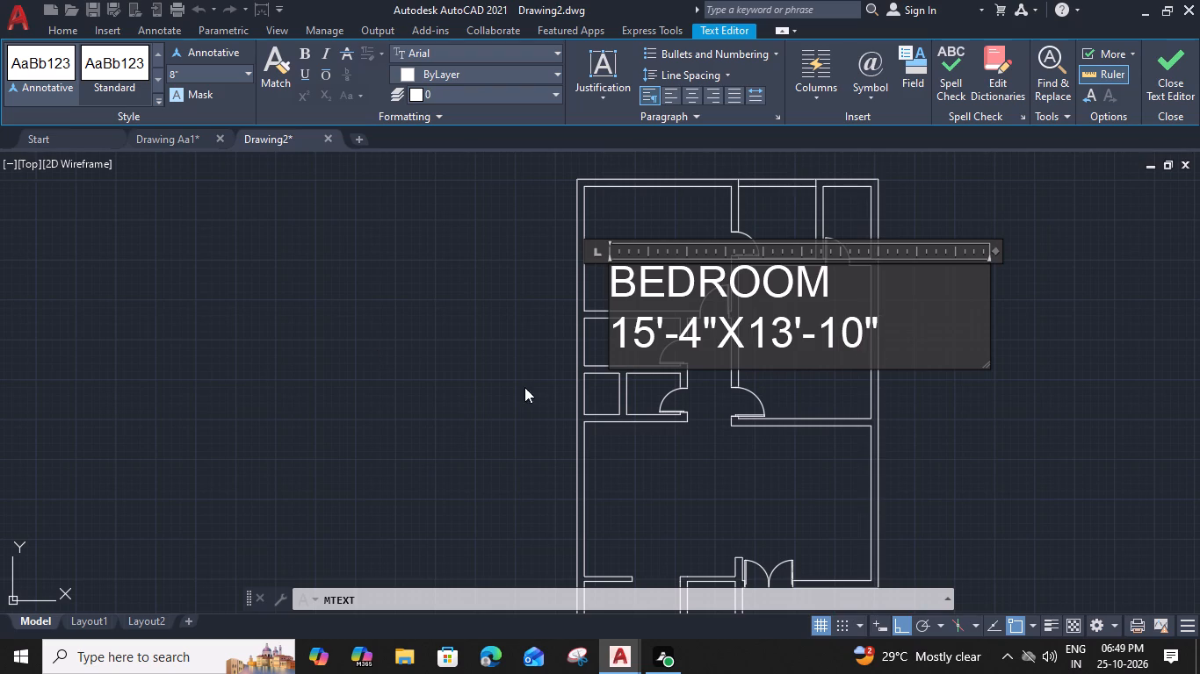
Narrow the label's text frame to fit the size line, indent BEDROOM by two spaces to centre it, and finish the text.
drag(996, 249, 901, 256)
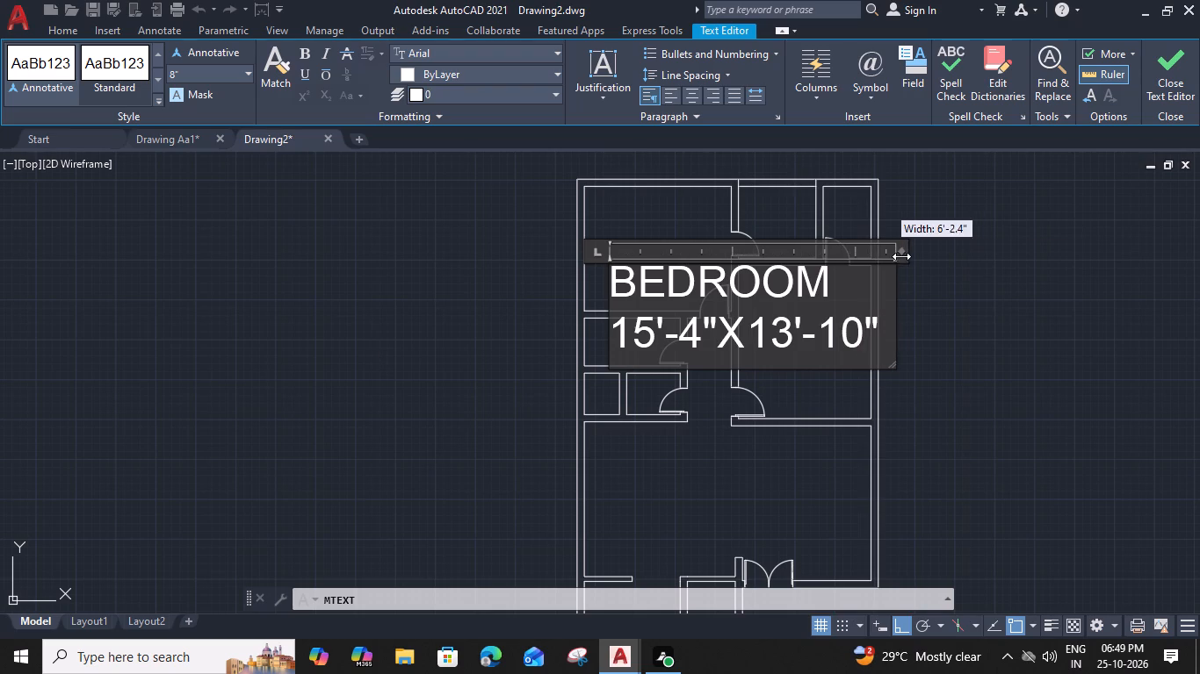
drag(901, 256, 886, 256)
click(619, 280)
key(space)
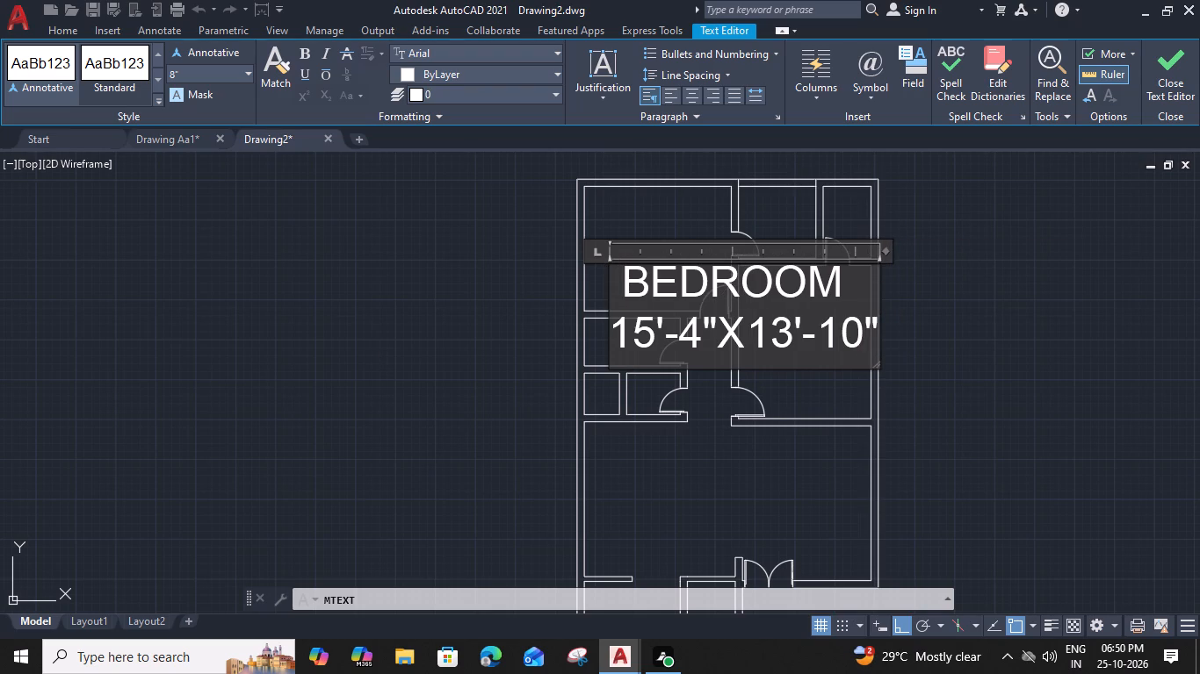
key(space)
click(802, 395)
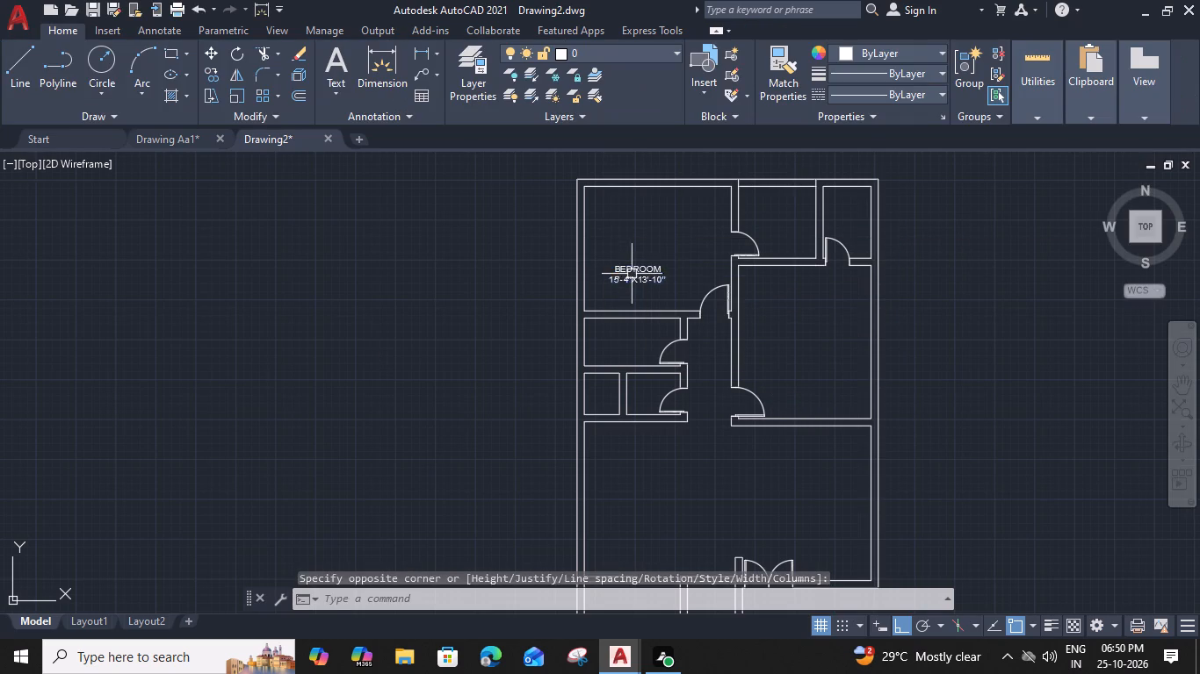
Copy the northwest BEDROOM label horizontally east into the top of the large eastern room.
click(632, 274)
text(CO)
key(space)
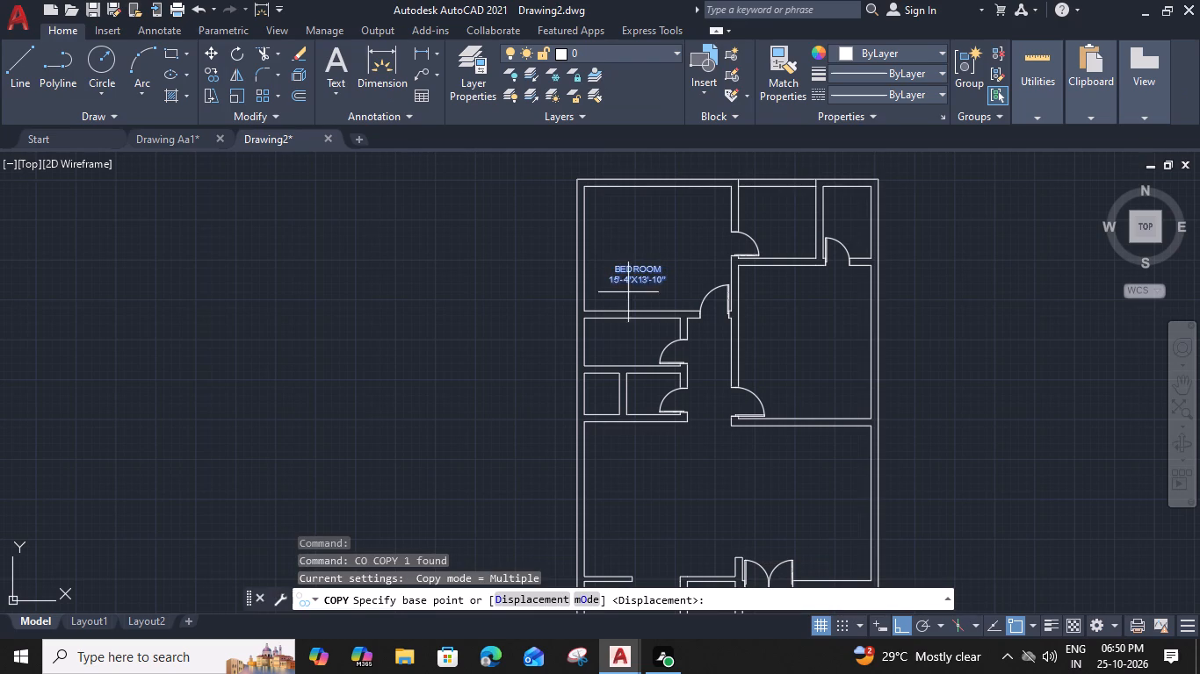
click(611, 286)
click(776, 333)
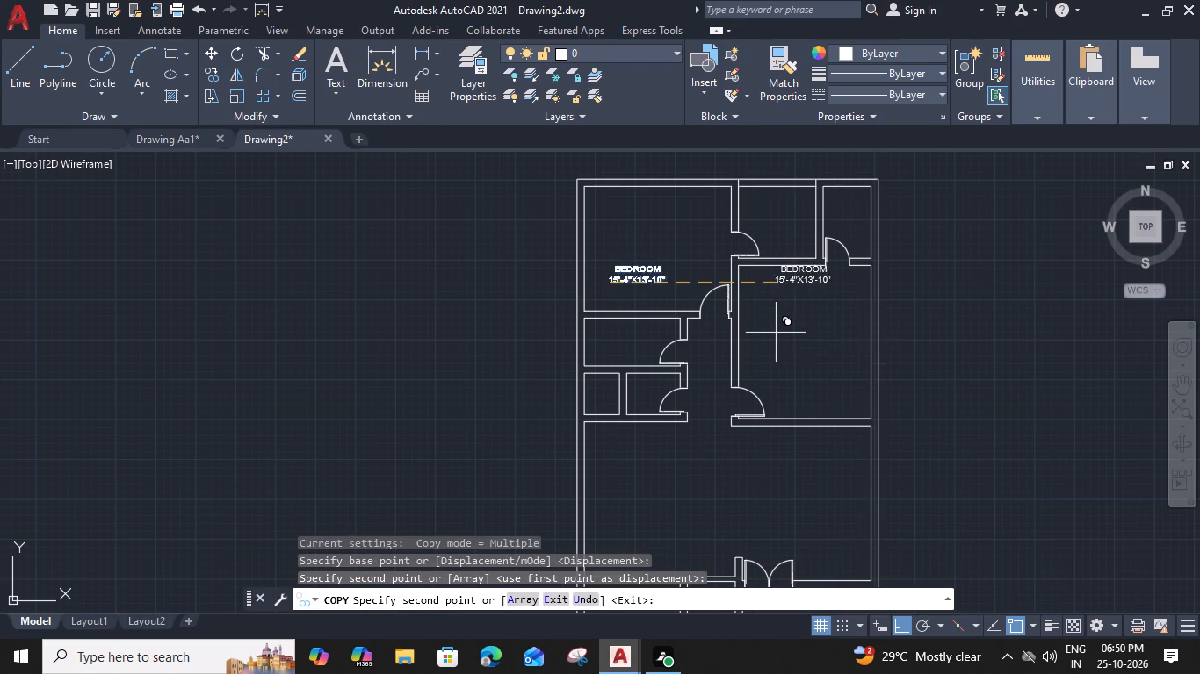
key(Escape)
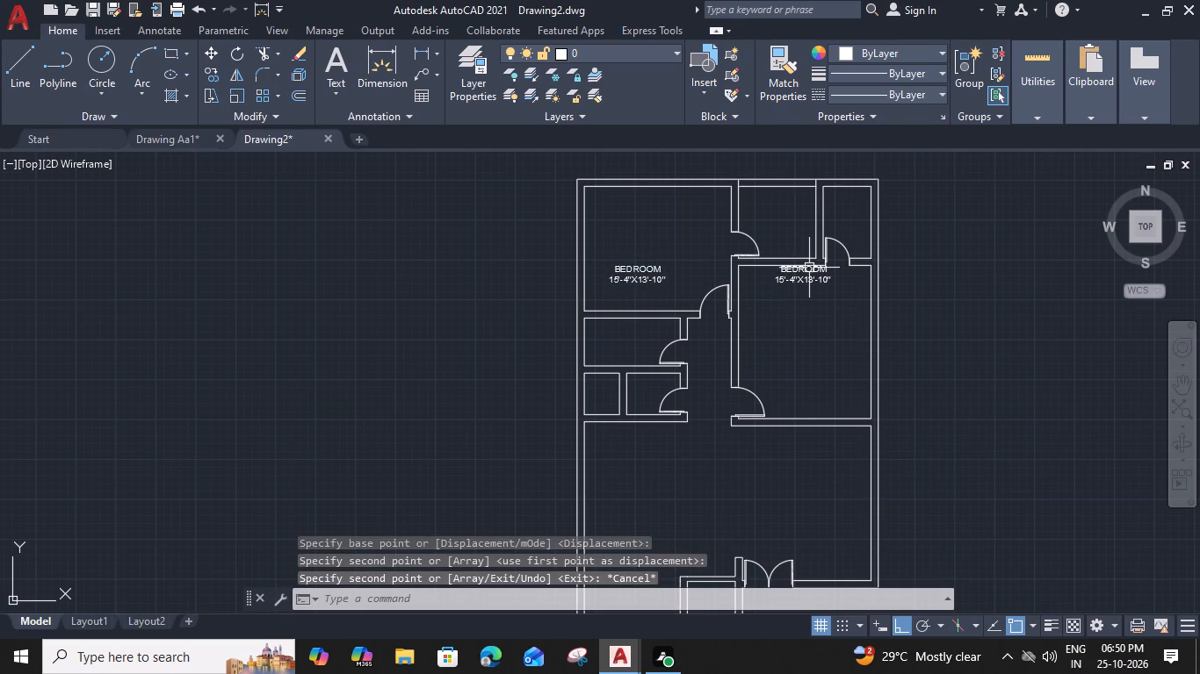
Move the copied BEDROOM label straight south to the middle of the eastern room.
click(807, 277)
text(M)
key(space)
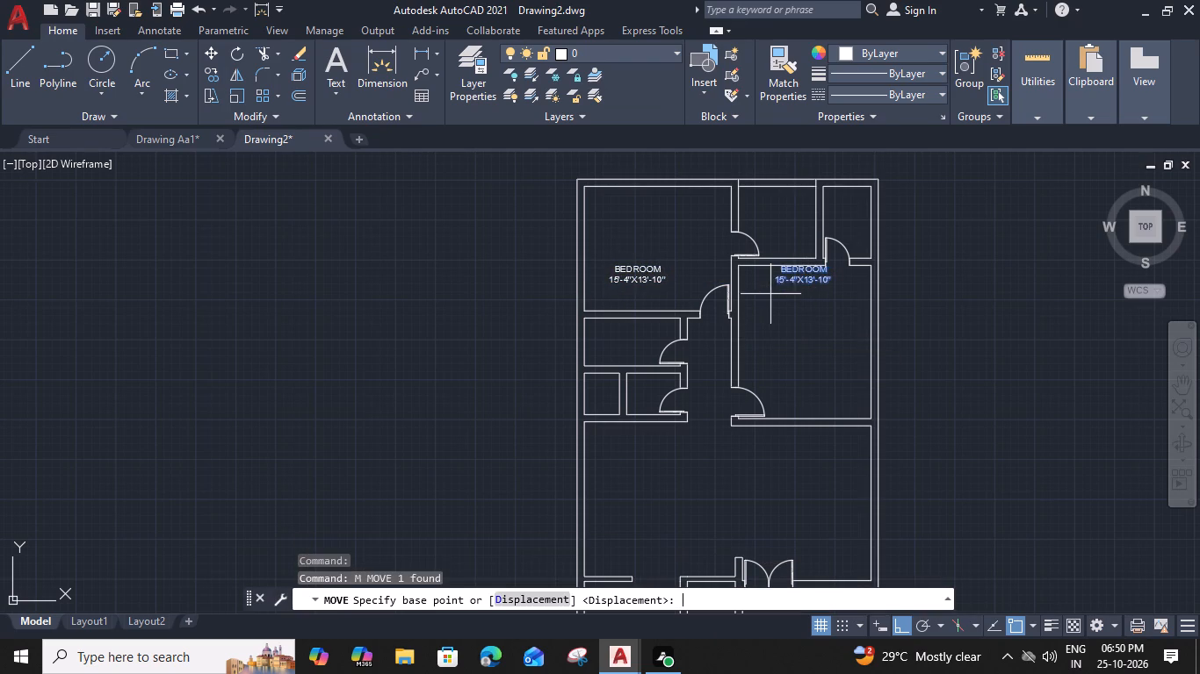
click(777, 285)
click(763, 361)
Change the eastern bedroom label's size line to 13'-8"X16'-0".
middle_drag(785, 377, 757, 362)
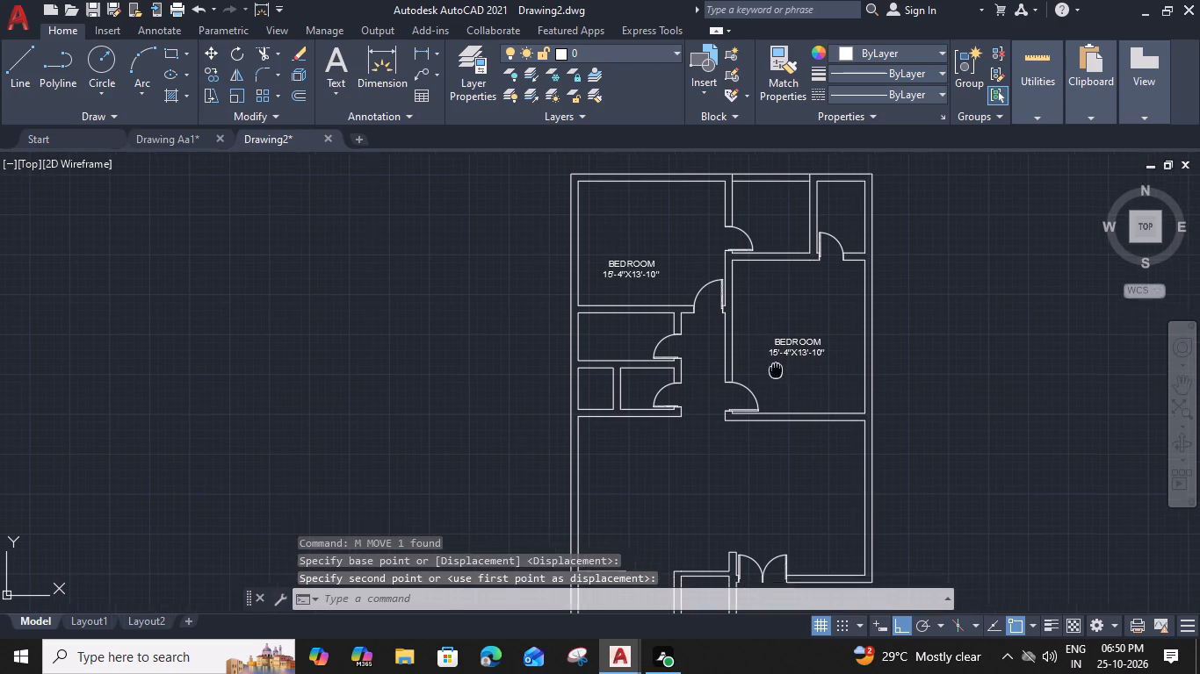
middle_drag(757, 362, 654, 374)
double_click(666, 356)
scroll(658, 360, up, 2)
drag(642, 359, 633, 357)
key(3)
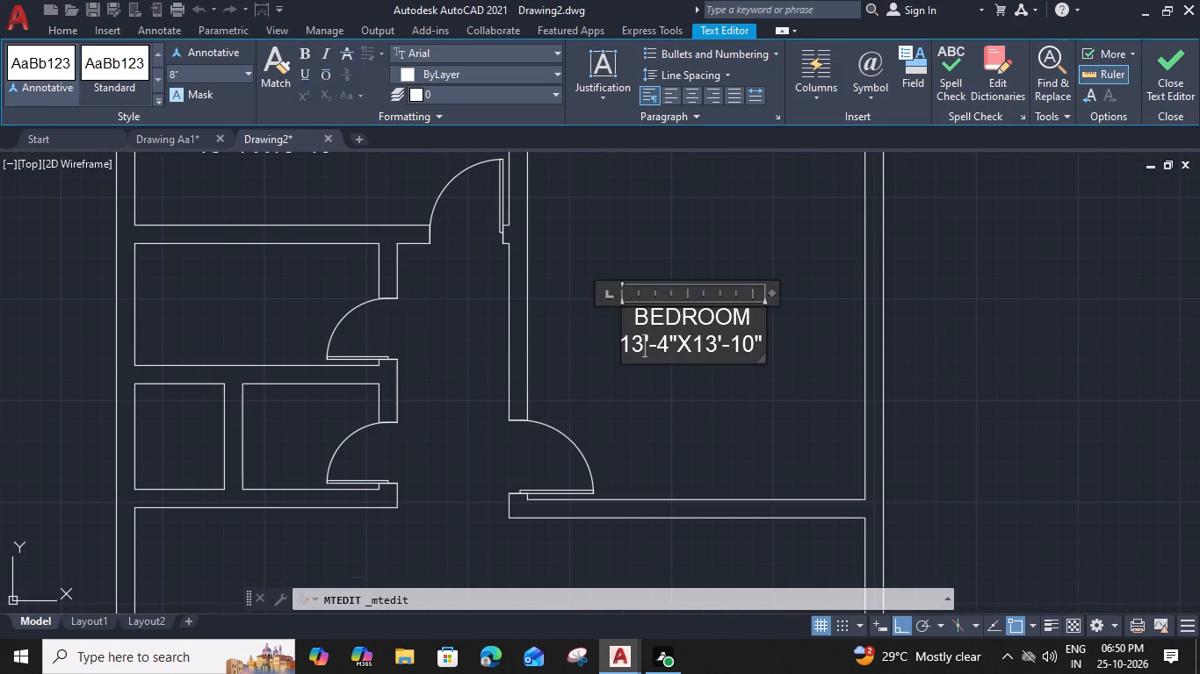
drag(666, 350, 654, 353)
key(8)
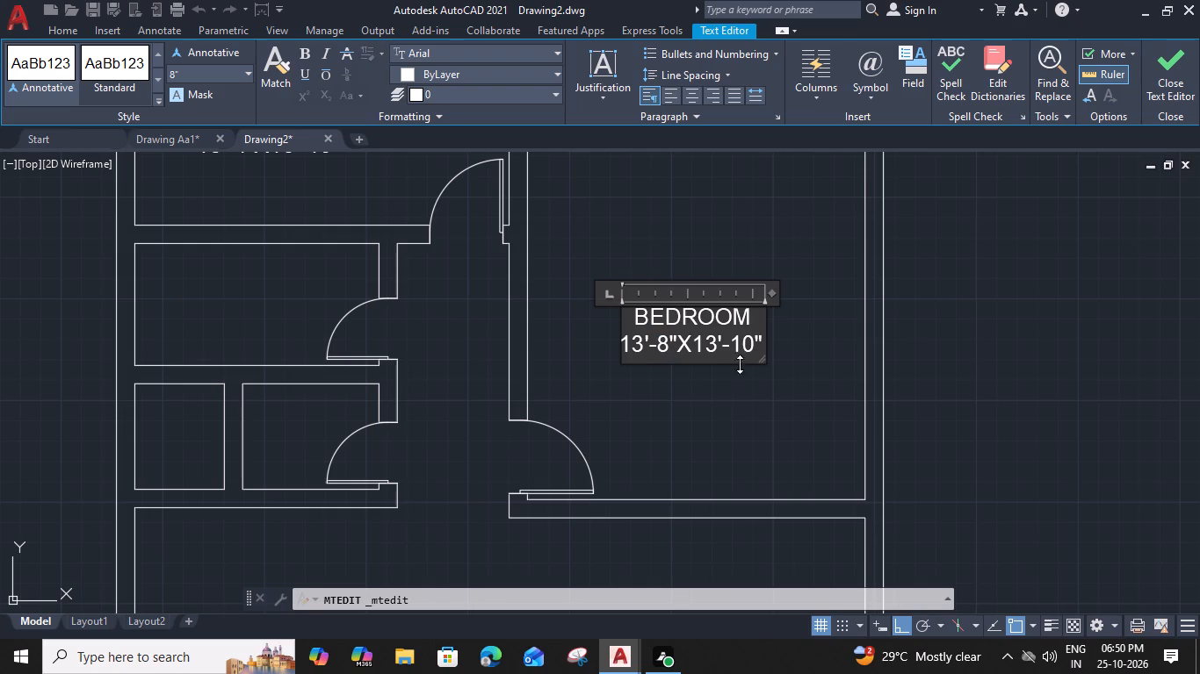
click(714, 348)
key(6)
click(738, 348)
key(BackSpace)
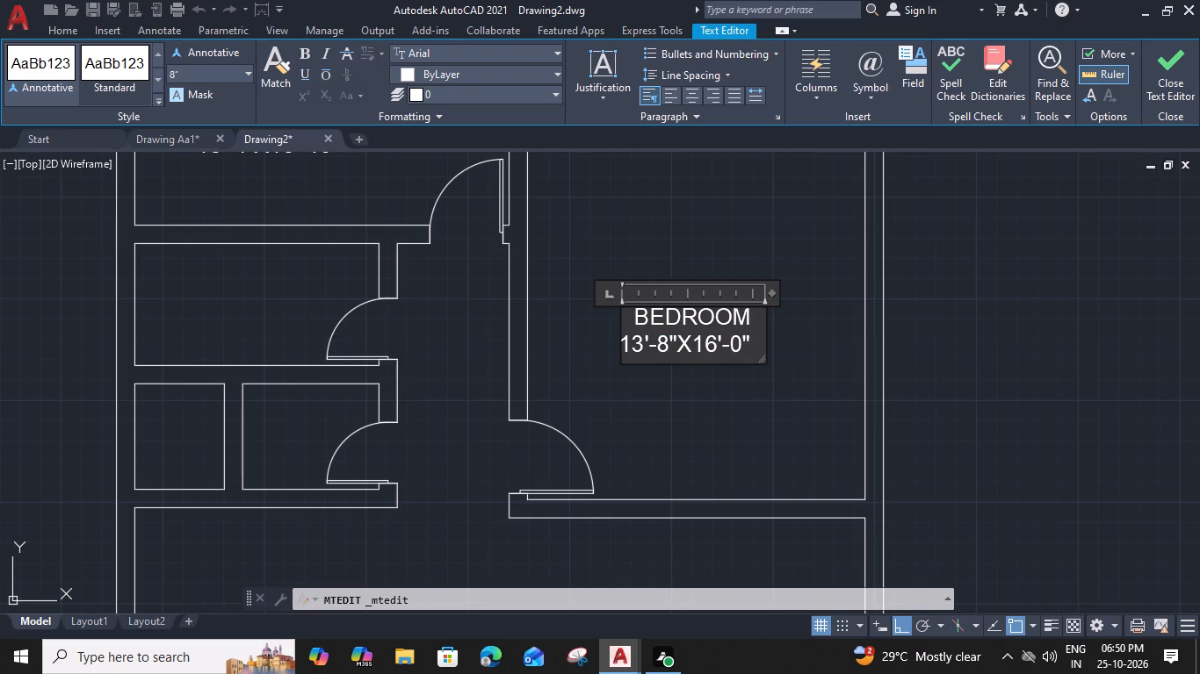
Remove one leading space before BEDROOM in the eastern label, narrow its text frame to fit, and finish the edit.
click(634, 314)
key(BackSpace)
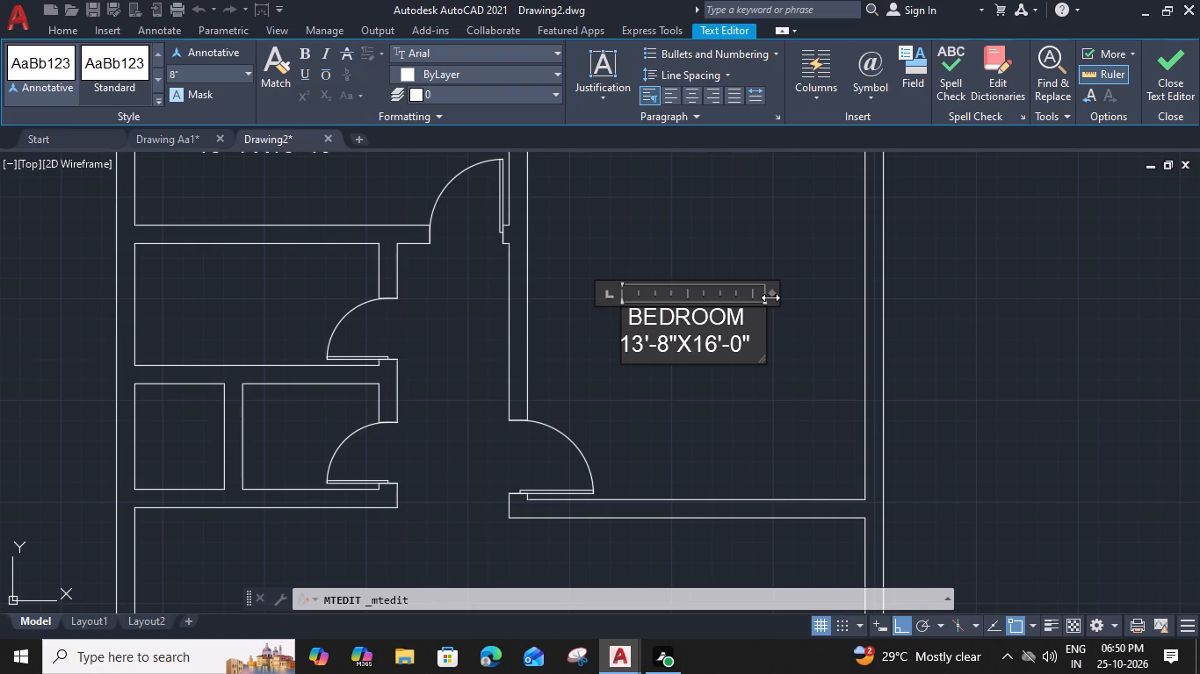
drag(770, 298, 755, 295)
click(633, 436)
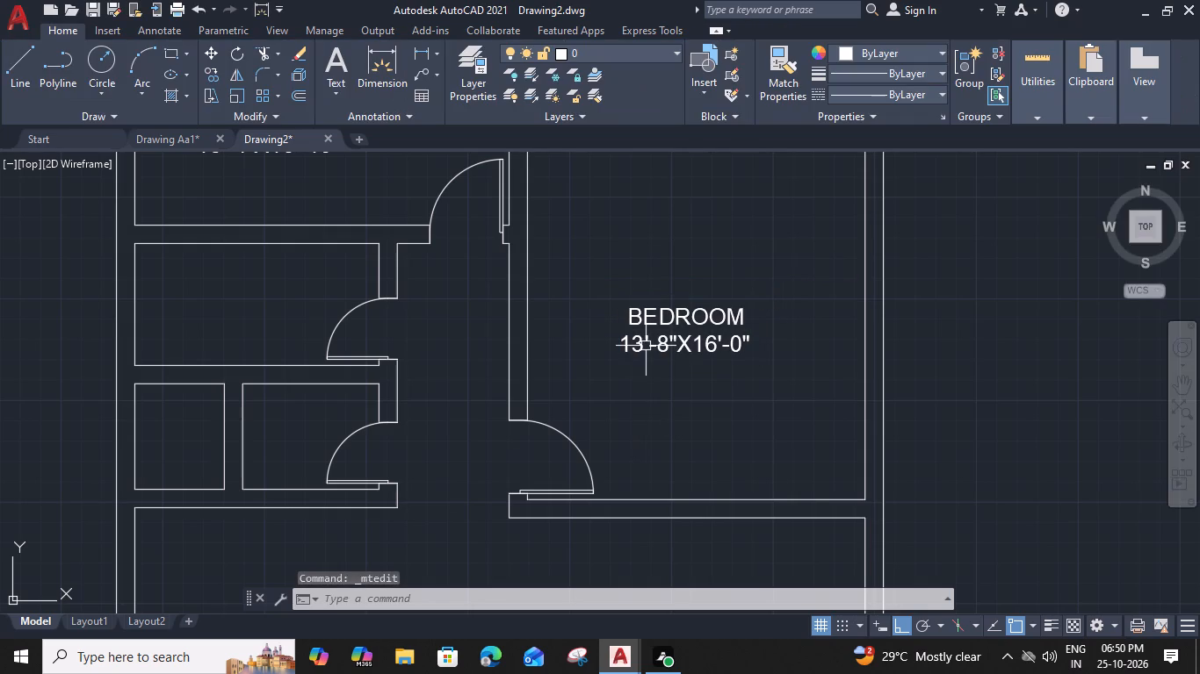
Copy the eastern bedroom label straight south into the large room above the double door.
click(642, 345)
text(CO)
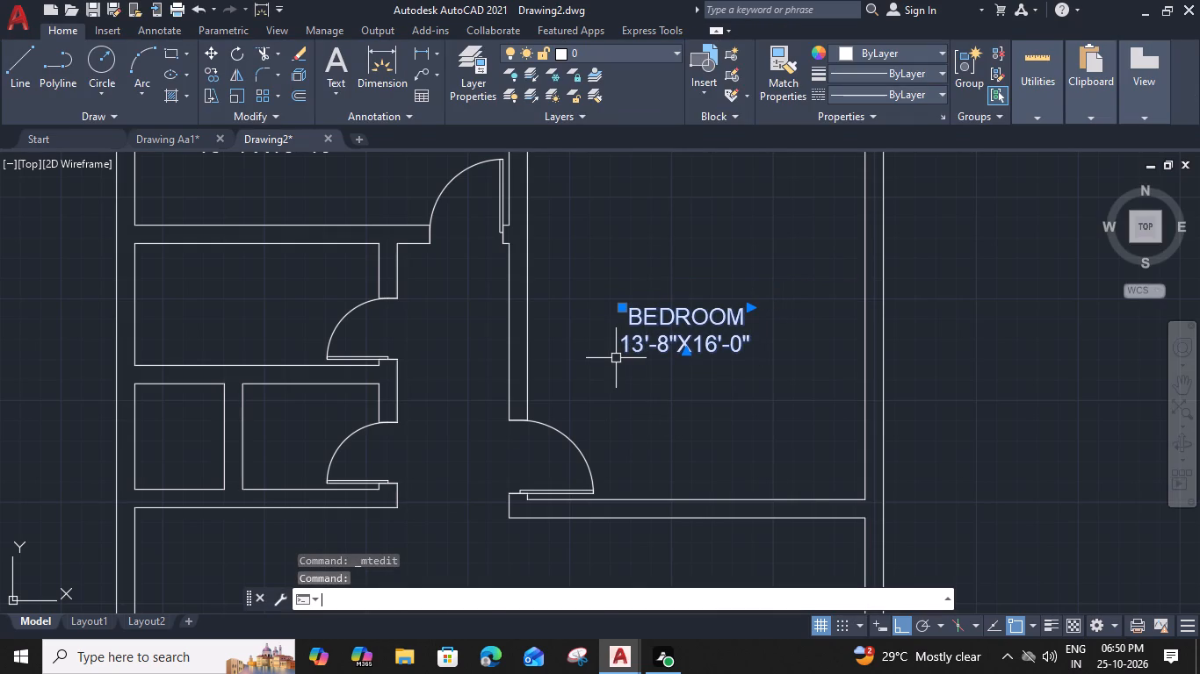
key(space)
click(623, 355)
scroll(604, 454, down, 2)
middle_drag(615, 427, 619, 381)
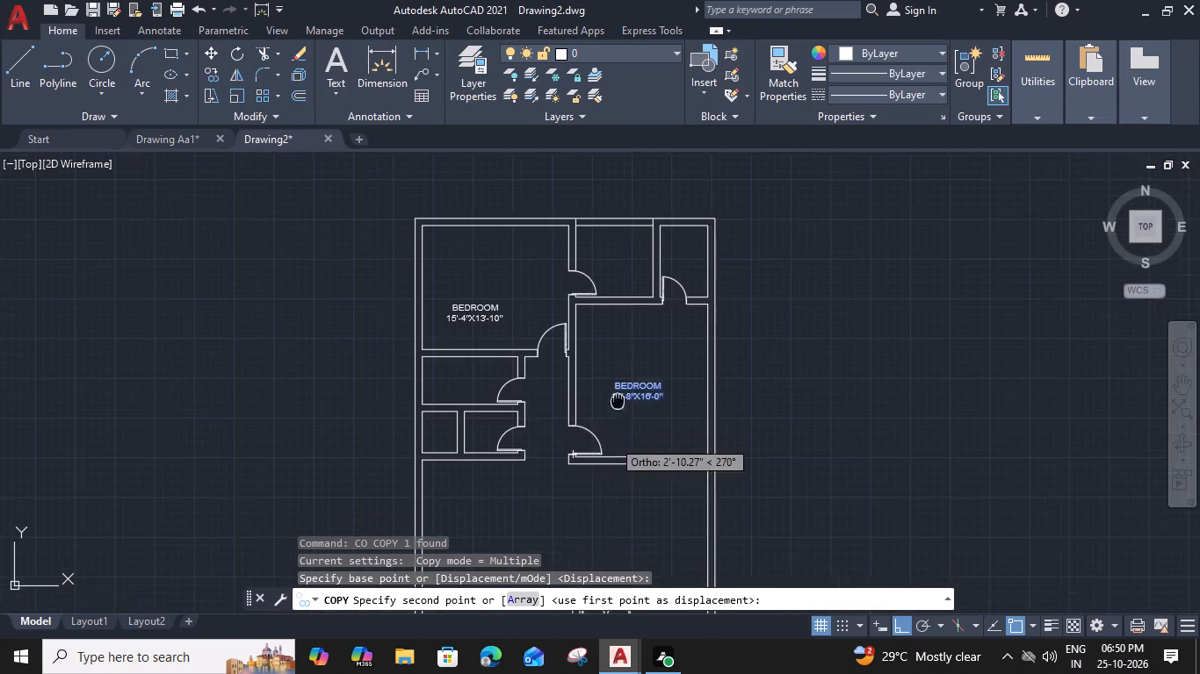
middle_drag(619, 381, 619, 272)
click(613, 409)
key(Escape)
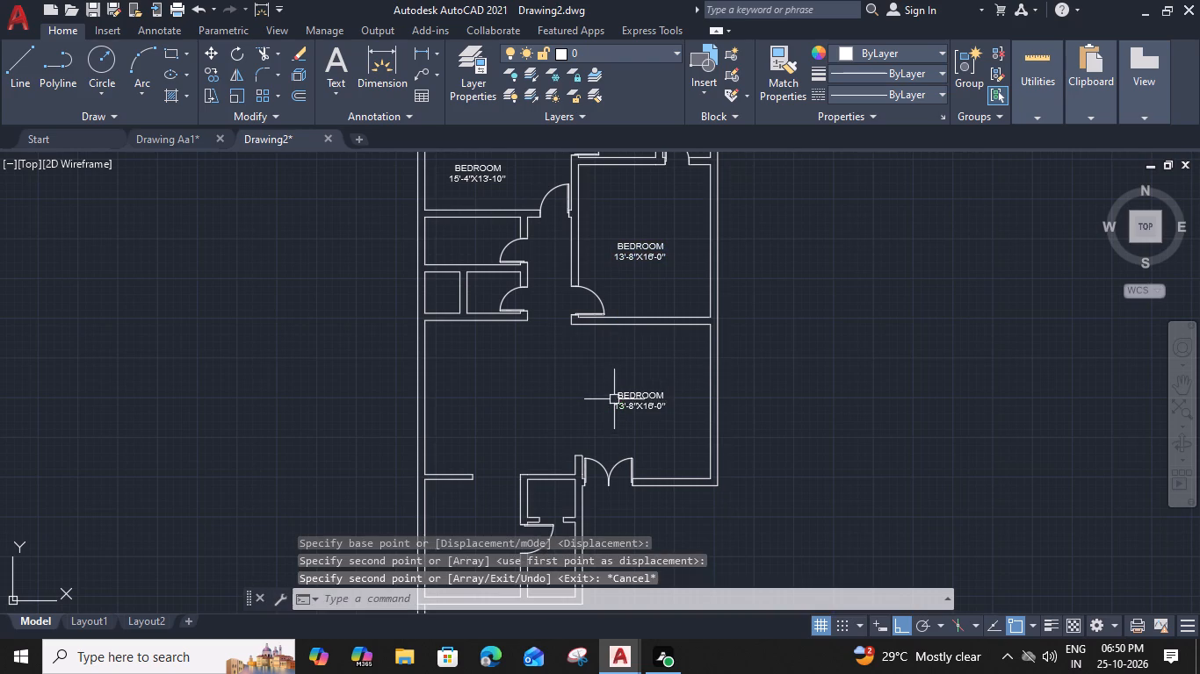
Rename the copied label in the large southern room LIVING AREA and widen its text frame to fit the name.
double_click(640, 394)
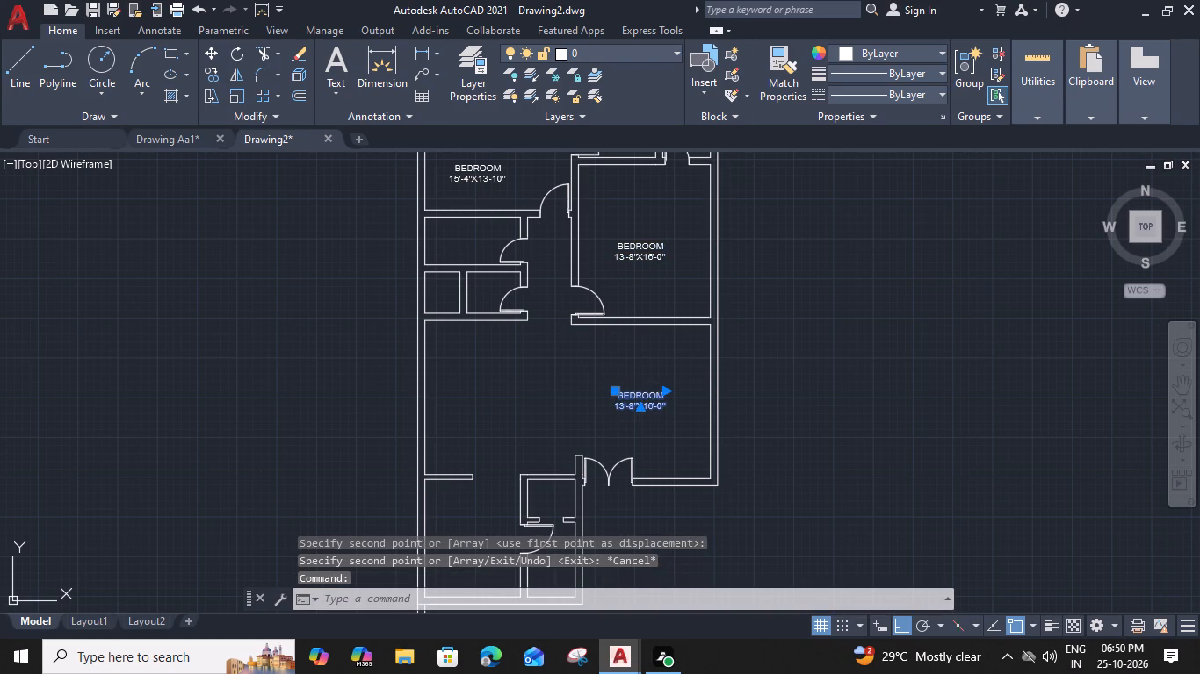
scroll(644, 414, up, 3)
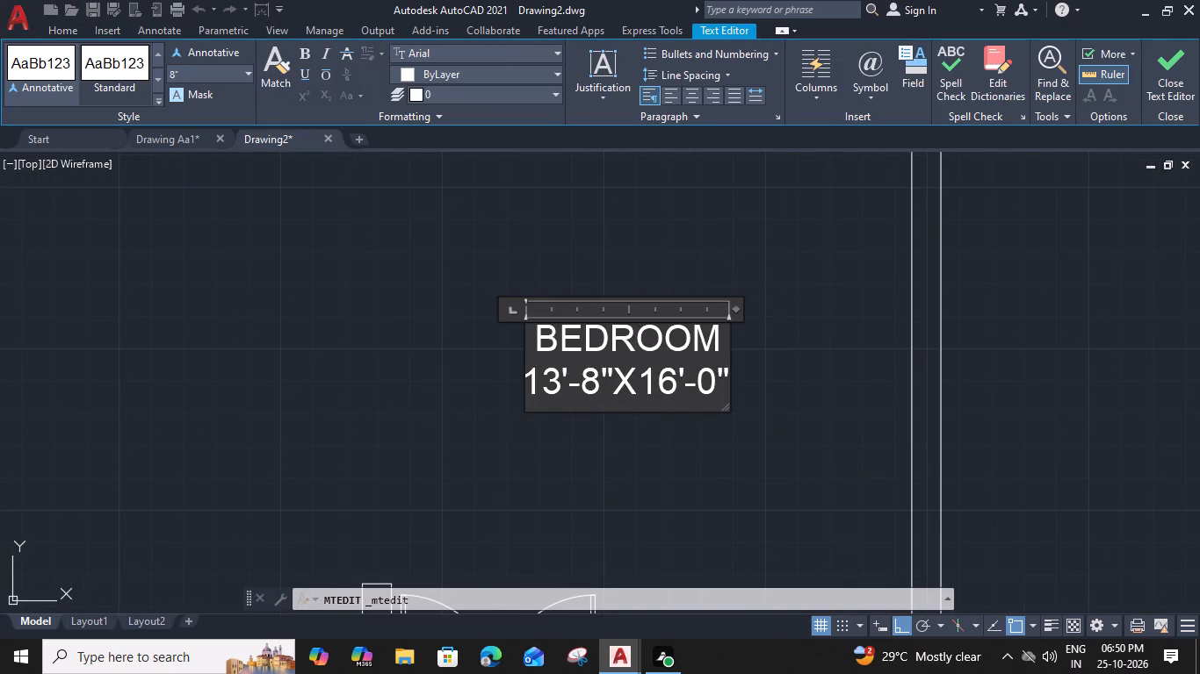
drag(714, 341, 521, 338)
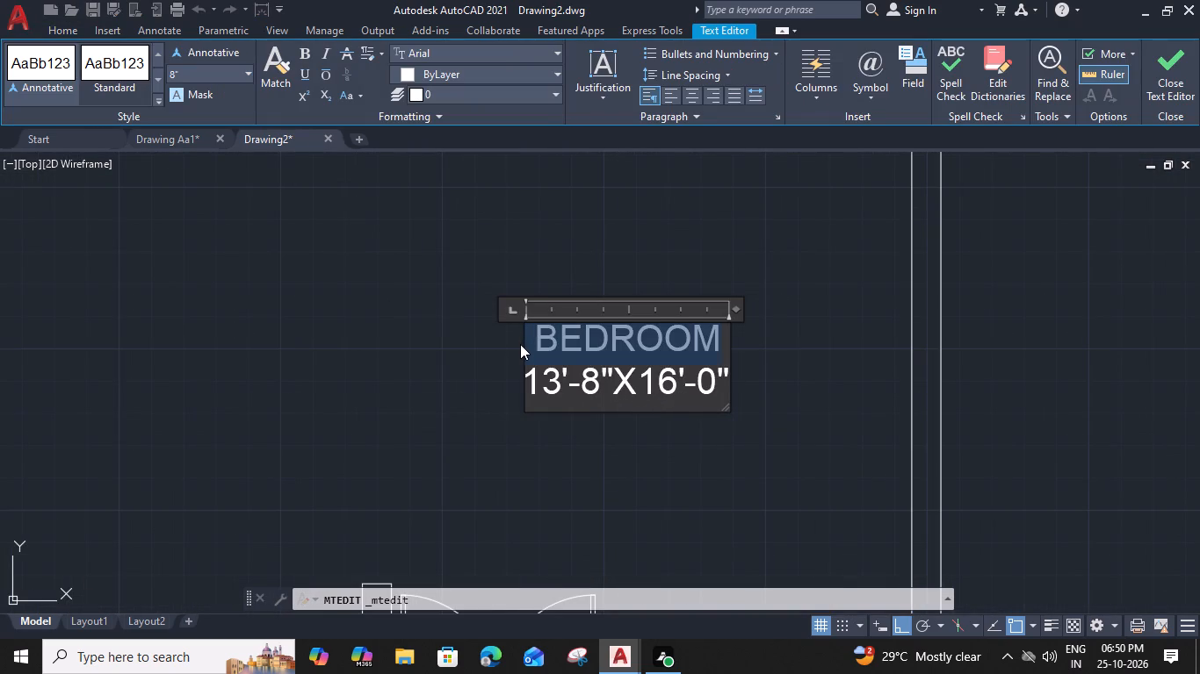
key(l)
key(i)
text(VING)
key(space)
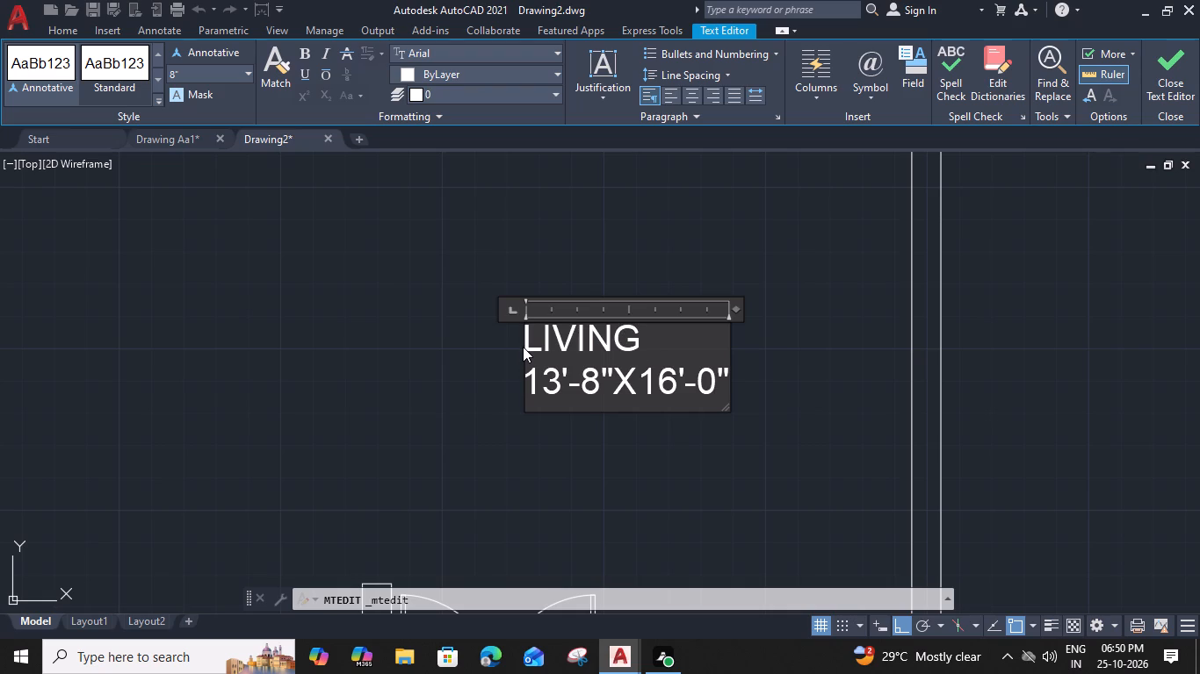
text(AREA)
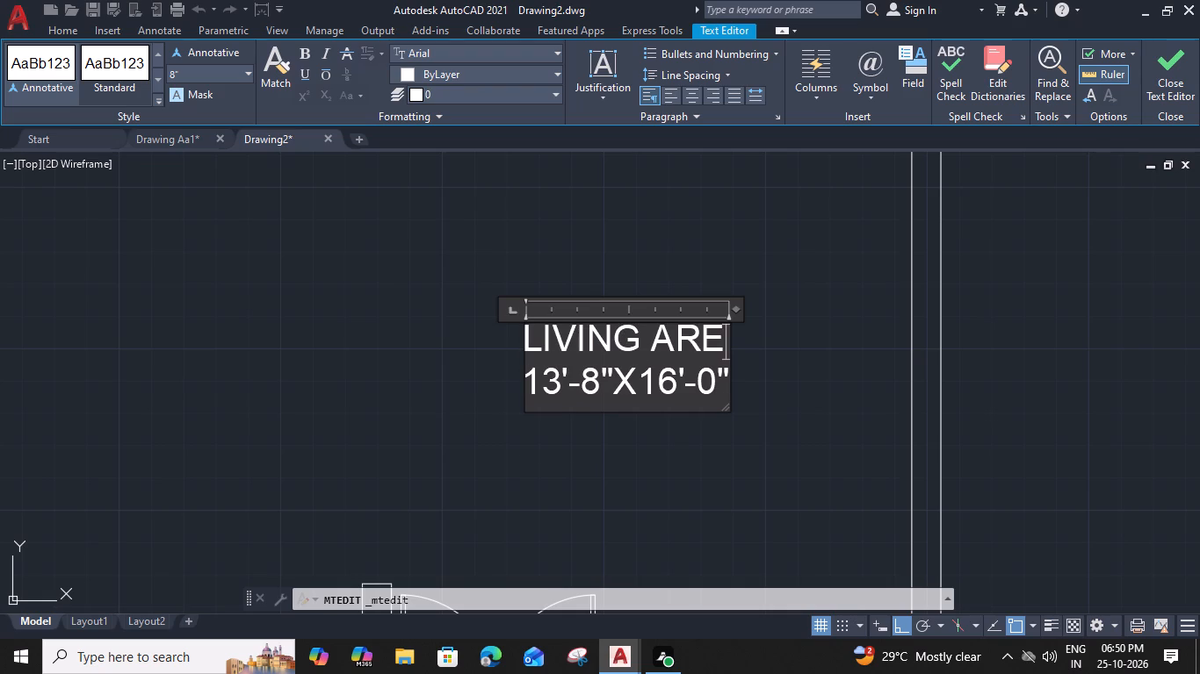
drag(737, 310, 764, 314)
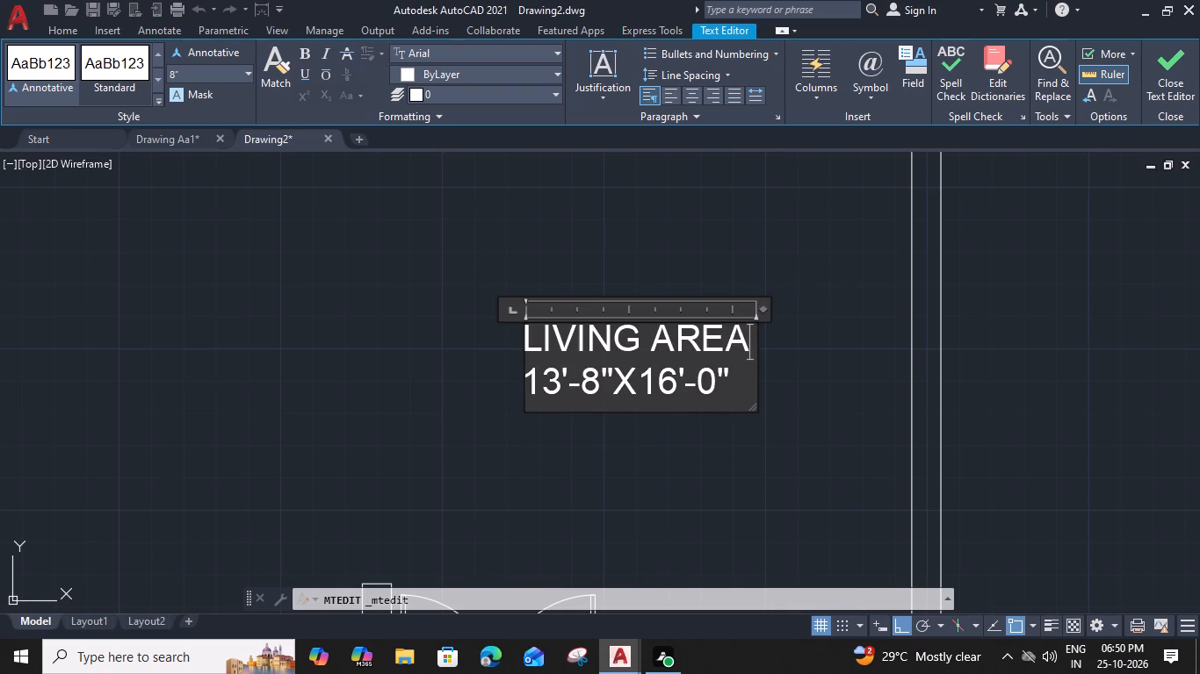
Change the LIVING AREA label's size line to 13'-8"X16'-2", indent it by one space, and finish the edit.
drag(711, 391, 703, 391)
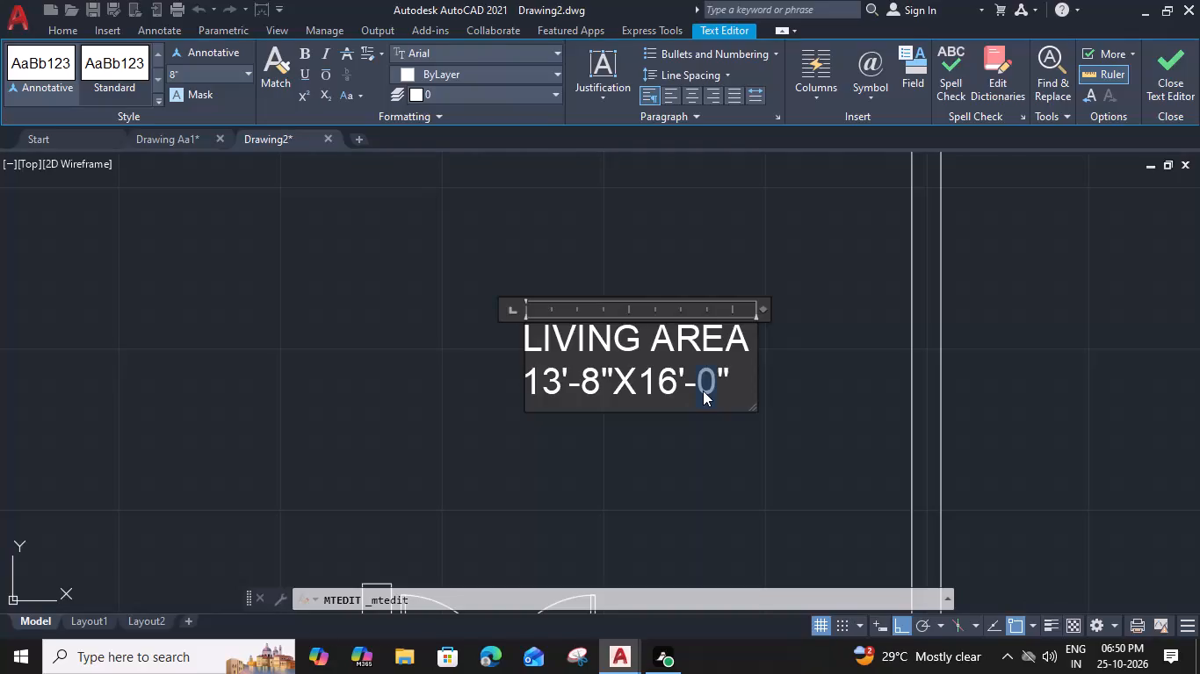
key(2)
click(529, 379)
key(space)
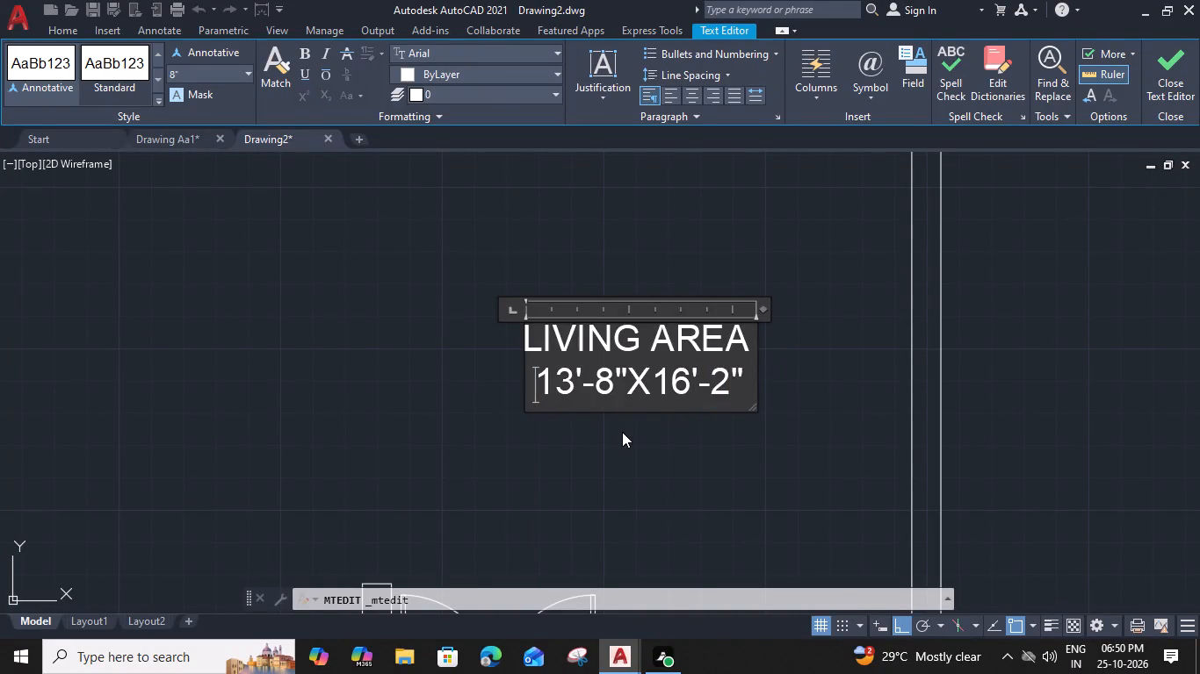
click(622, 432)
Copy the LIVING AREA label straight west into the western half of the same large room.
scroll(622, 431, down, 2)
click(610, 399)
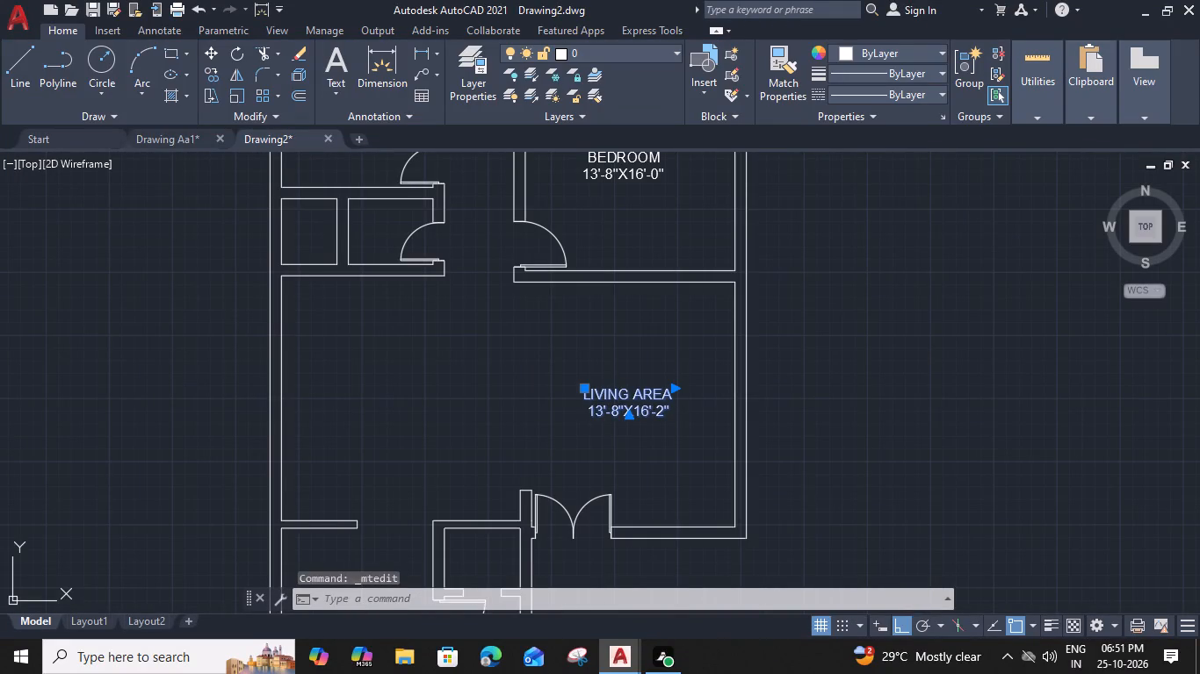
key(c)
text(O)
key(space)
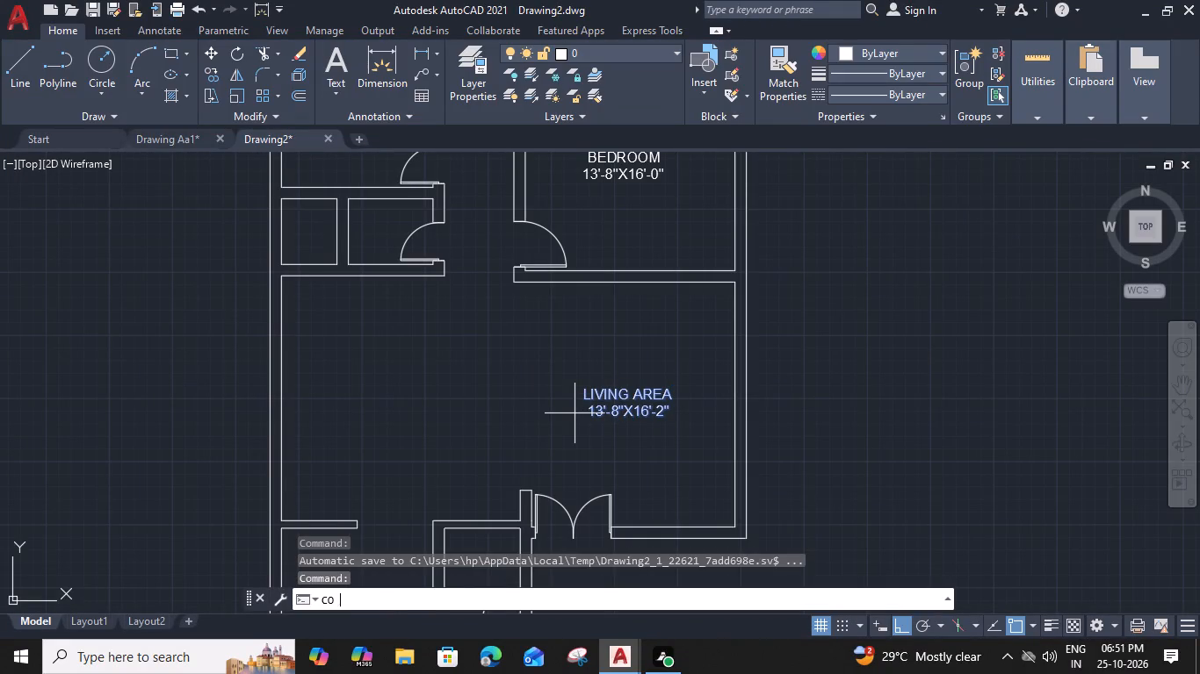
click(586, 420)
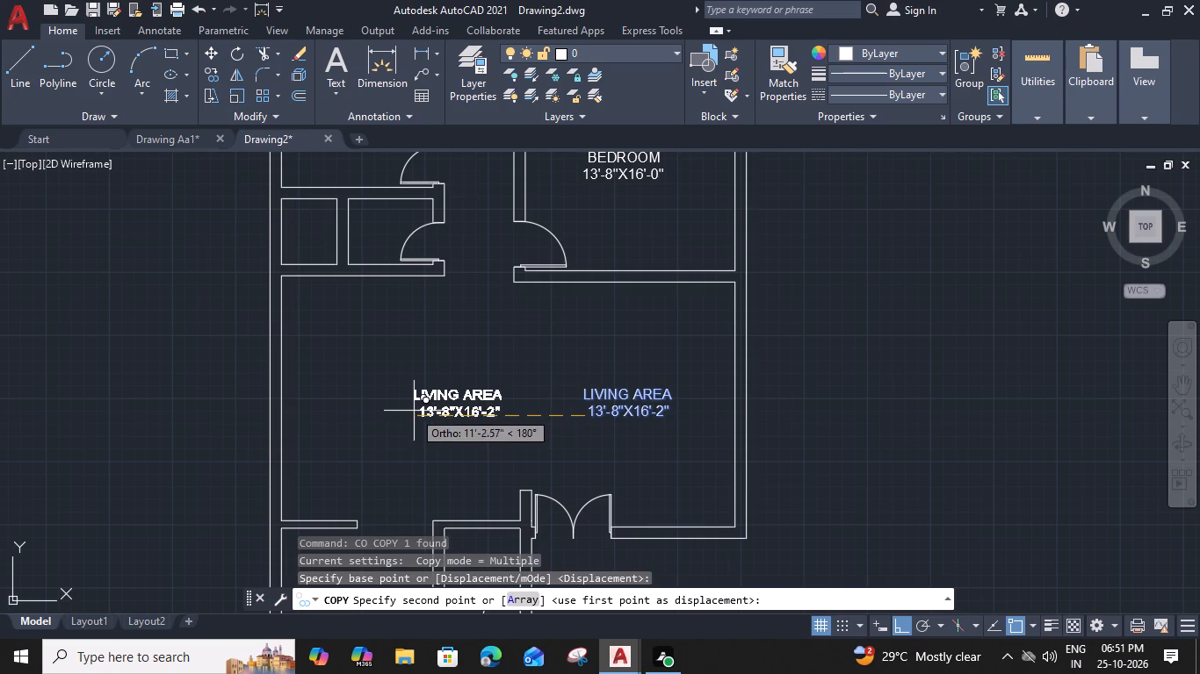
click(338, 411)
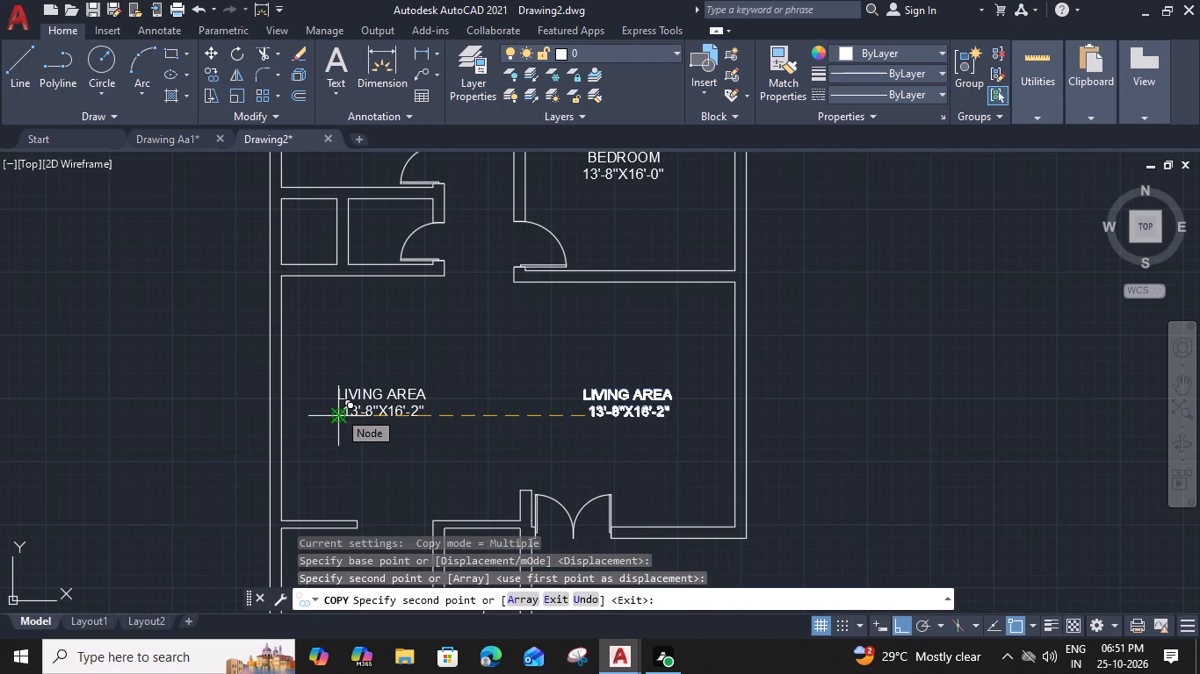
middle_drag(361, 409, 449, 413)
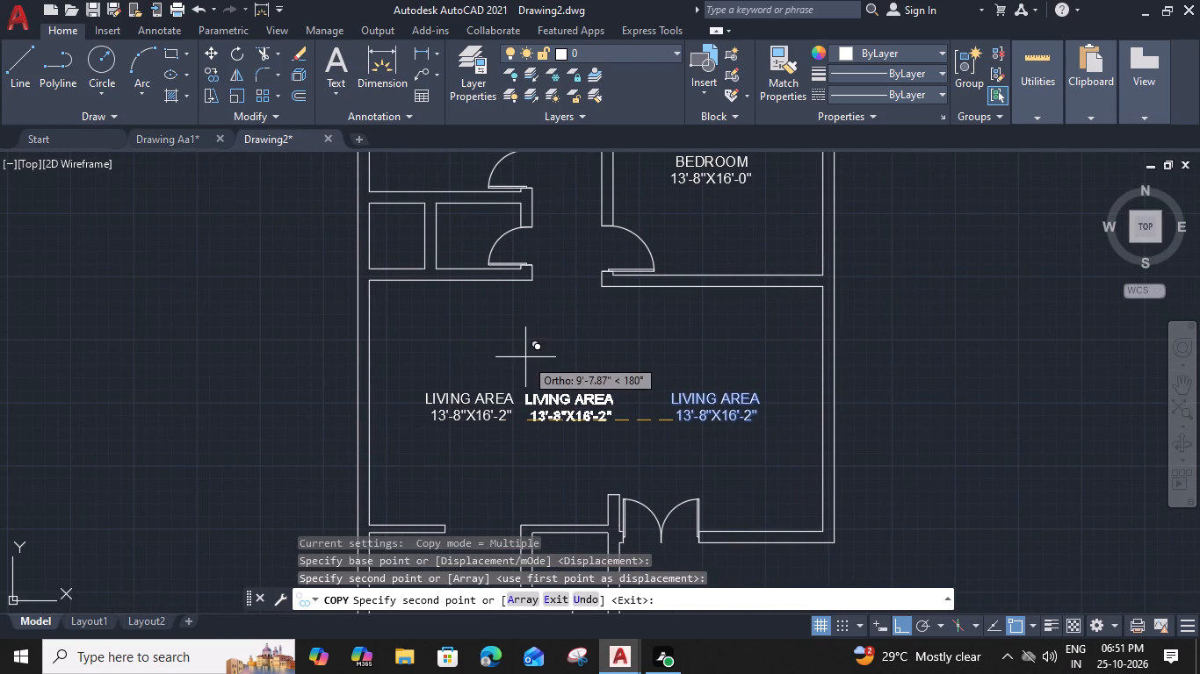
key(Escape)
Change the size line of the western LIVING AREA copy to 15'-4"X16'-2".
double_click(496, 394)
scroll(481, 426, up, 1)
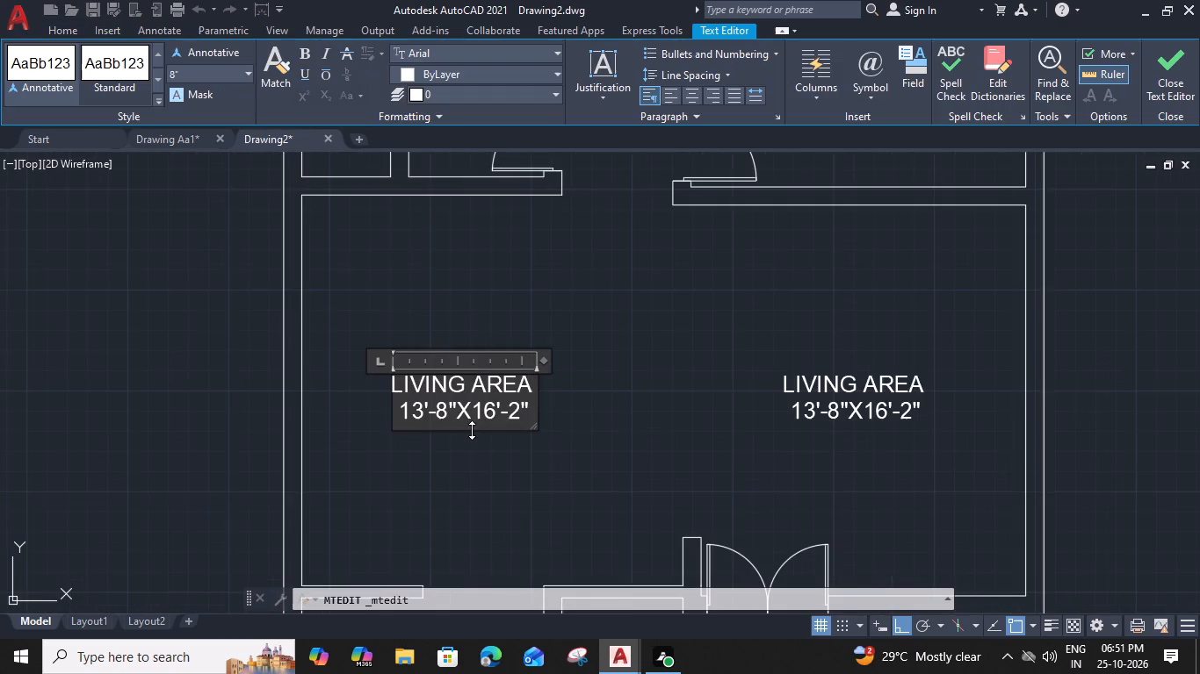
drag(422, 416, 414, 415)
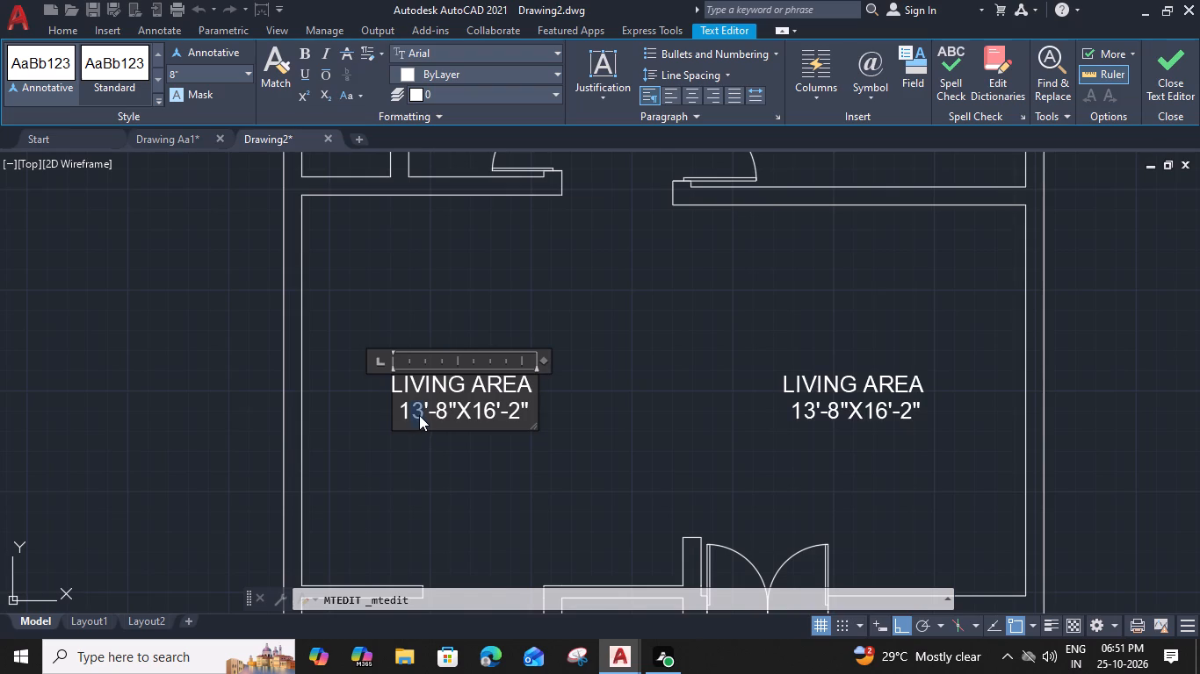
key(5)
click(439, 416)
key(4)
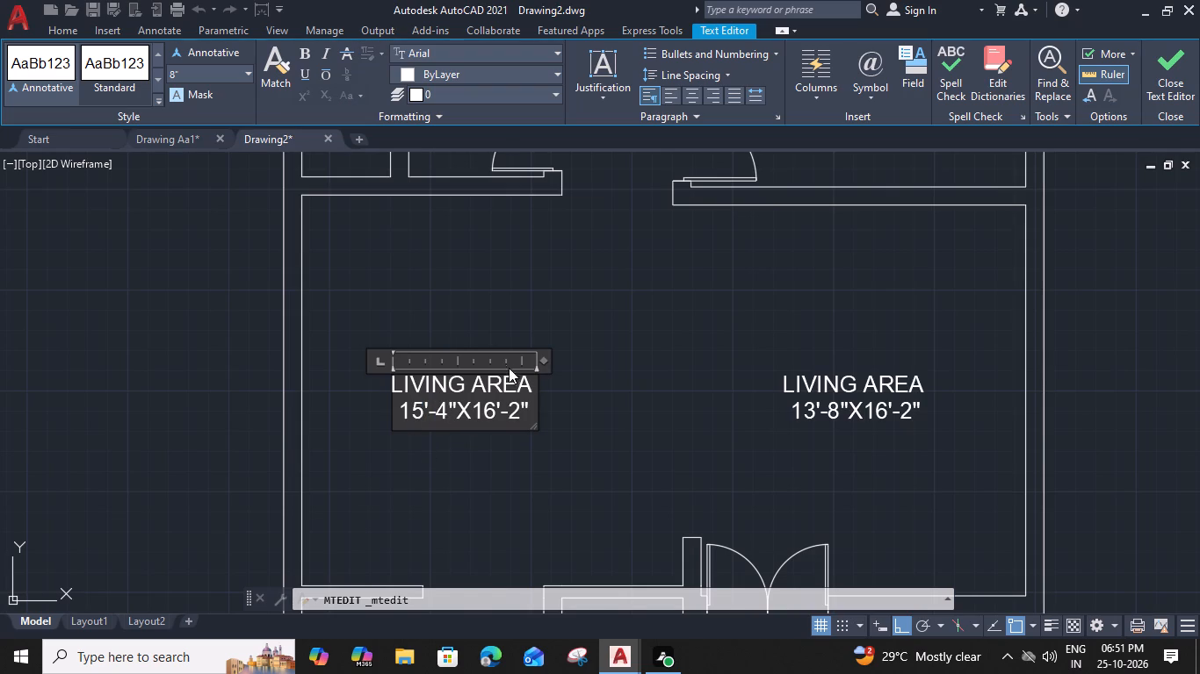
Rename the western label DINING AREA, widen its text frame to fit, indent the size line one more space, and finish the edit.
drag(464, 380, 391, 382)
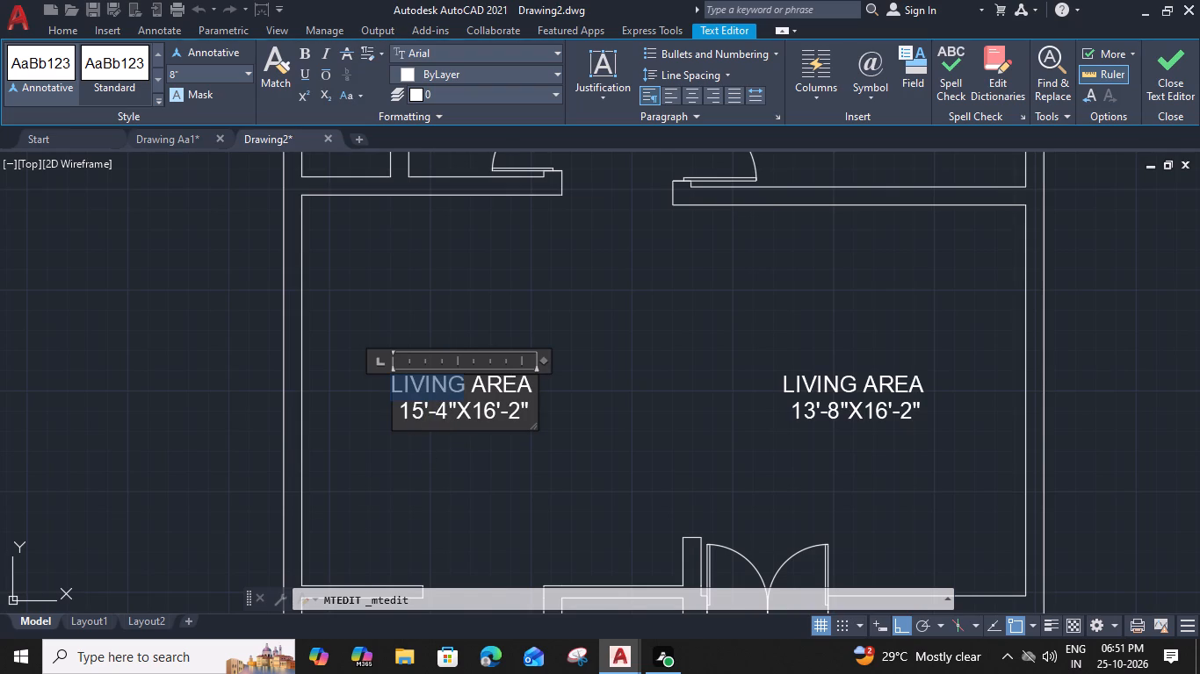
drag(391, 382, 387, 382)
key(d)
key(i)
text(NING)
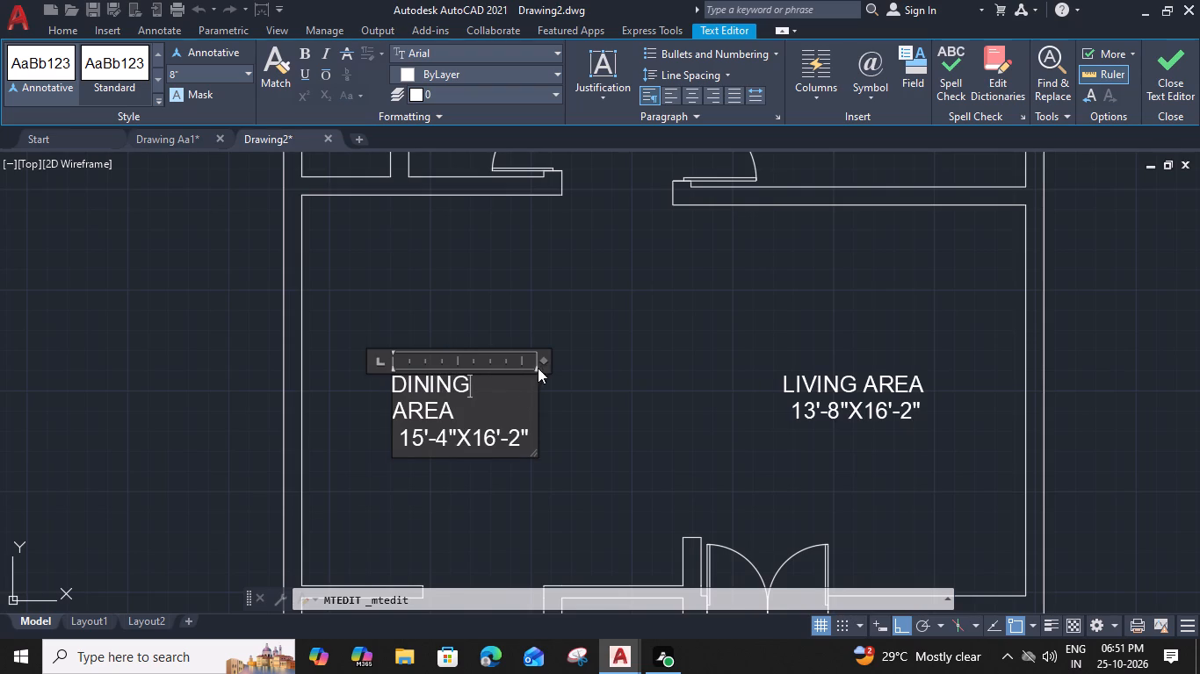
click(543, 361)
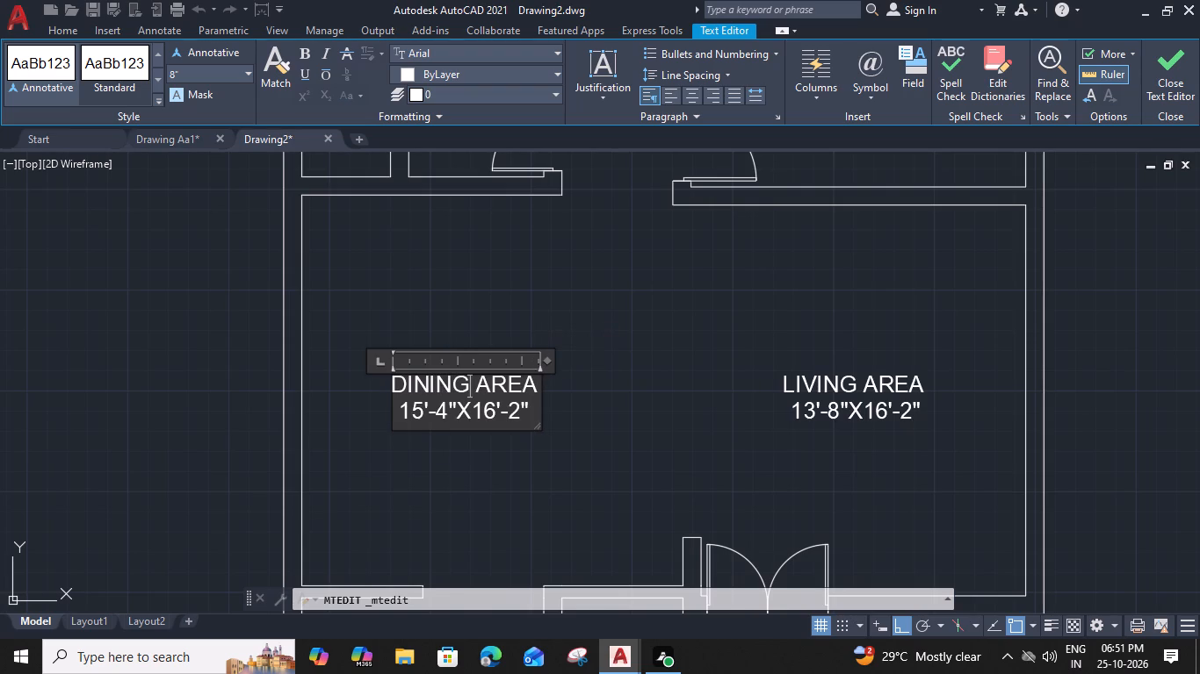
click(401, 405)
key(space)
click(466, 444)
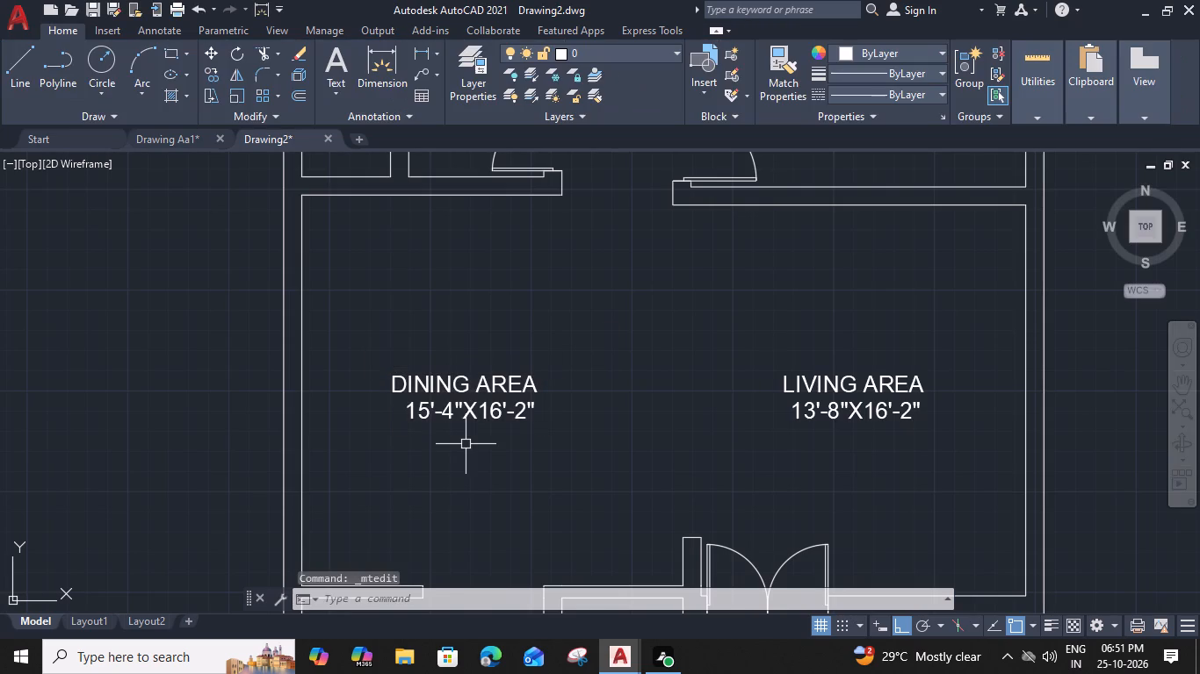
Copy the DINING AREA label straight south into the southwestern room.
scroll(466, 441, down, 1)
middle_drag(475, 433, 538, 387)
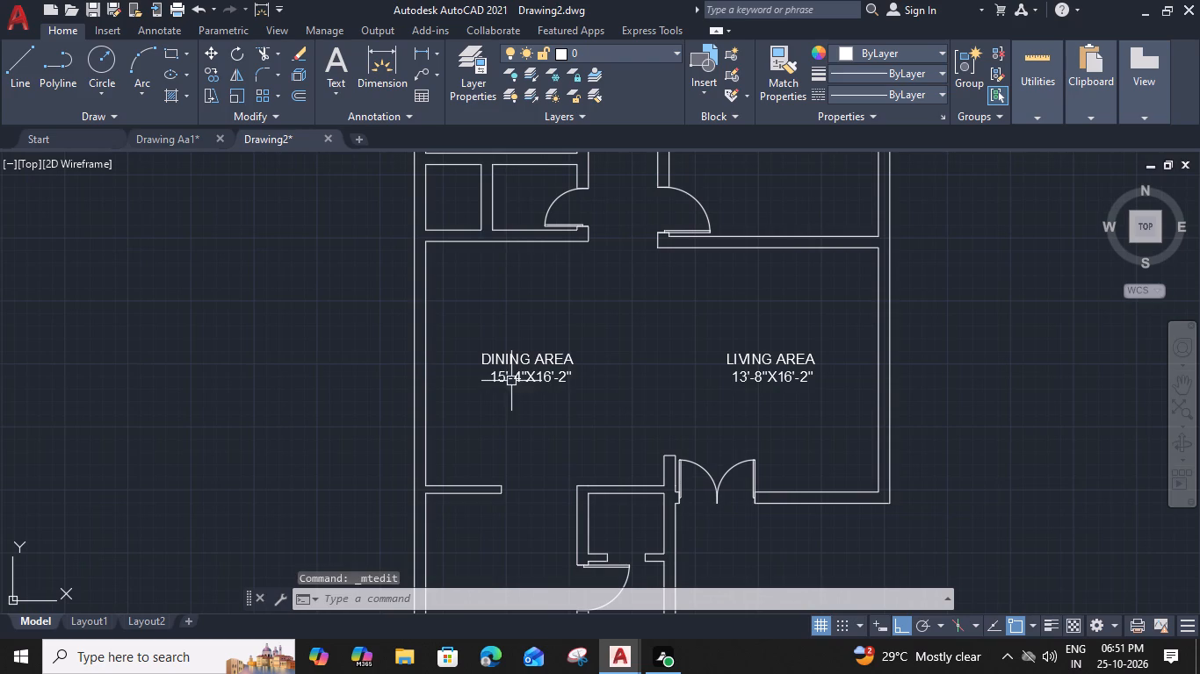
click(495, 374)
text(CO)
key(space)
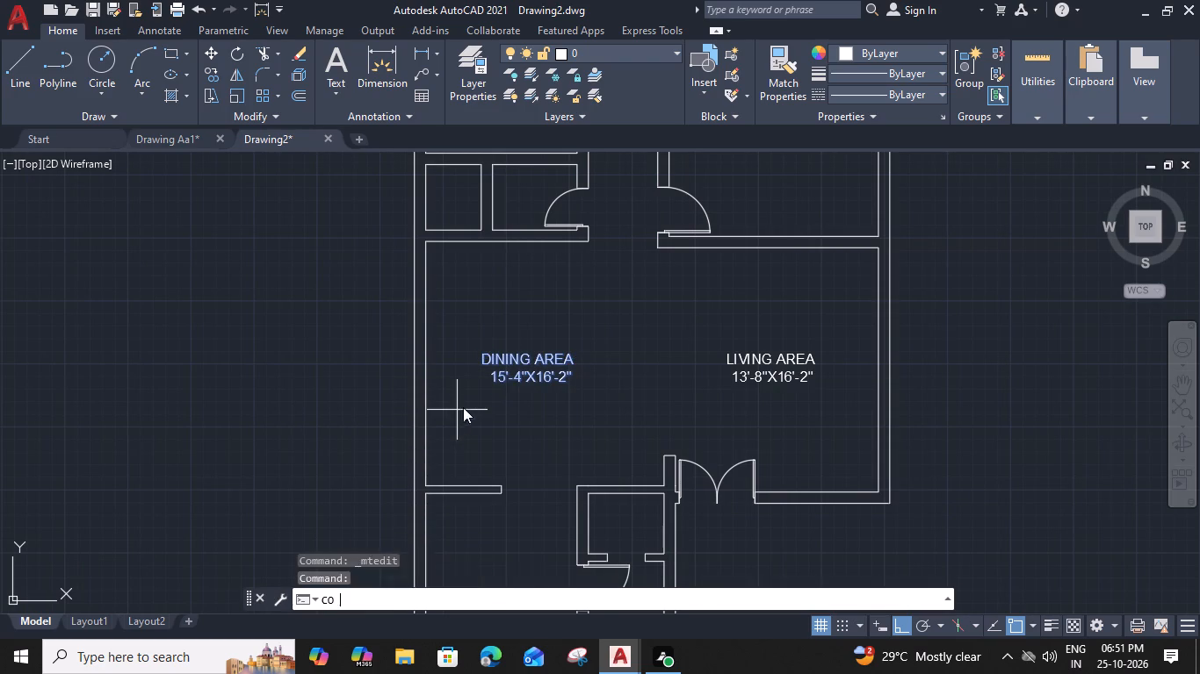
click(485, 384)
middle_drag(475, 455, 515, 300)
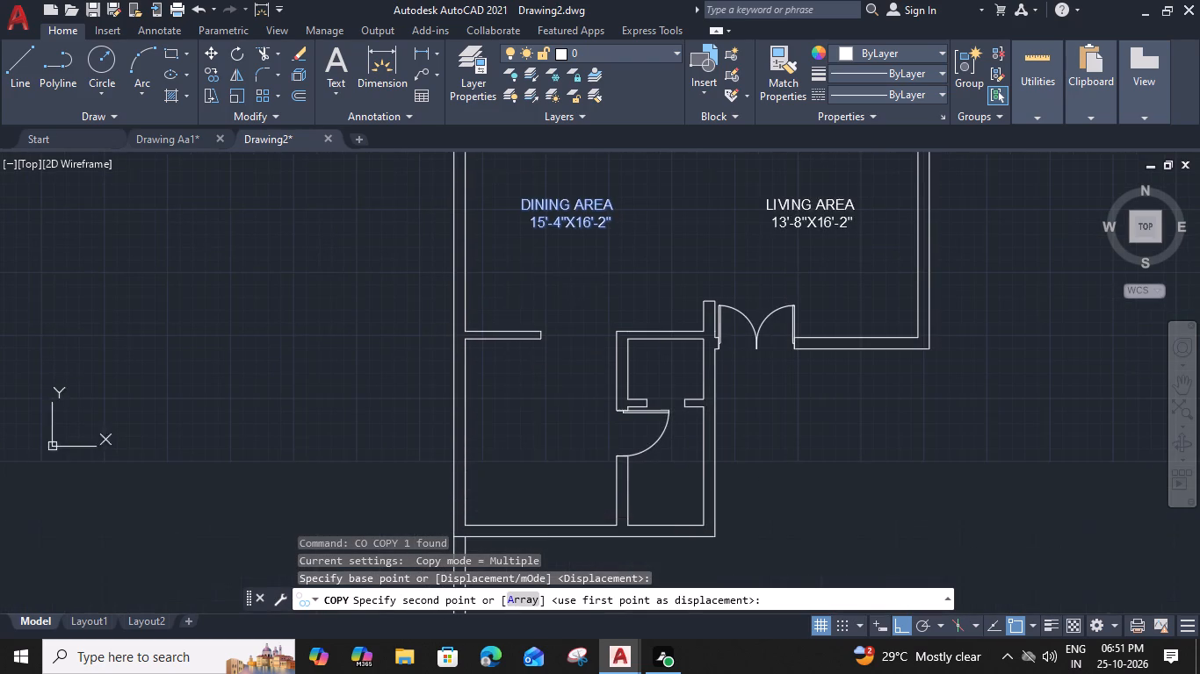
click(489, 446)
key(Escape)
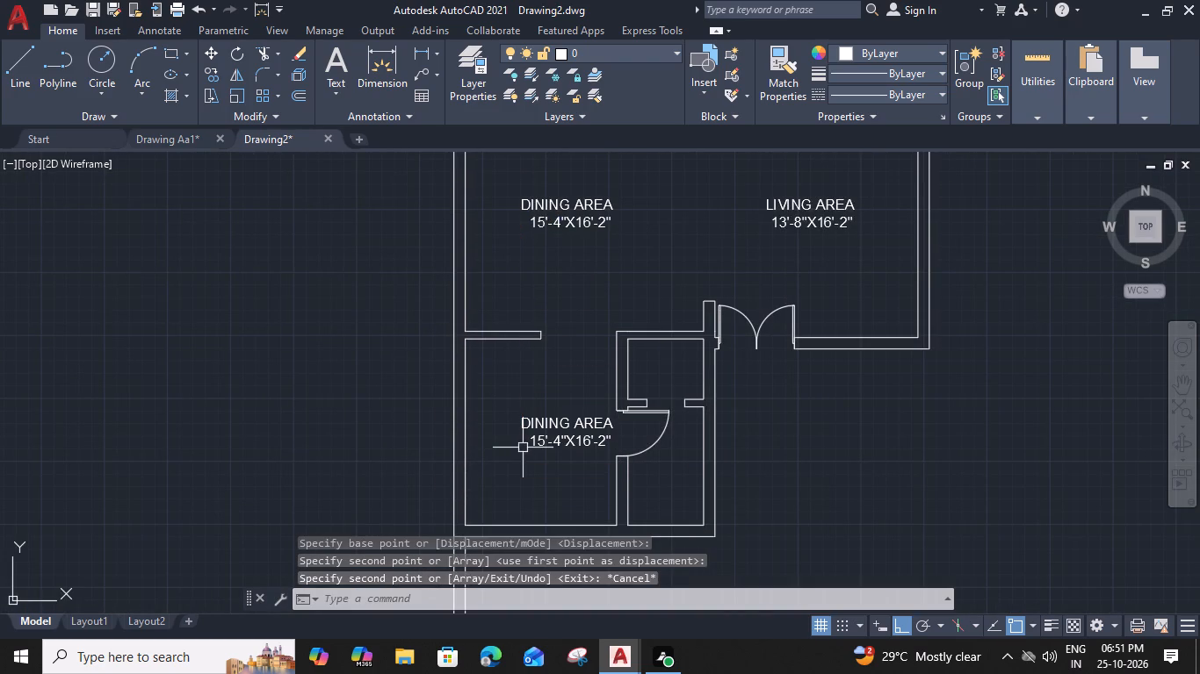
Move the copied label in the southwestern room about 1'-8" west, clear of the door.
click(533, 446)
key(m)
key(space)
click(525, 447)
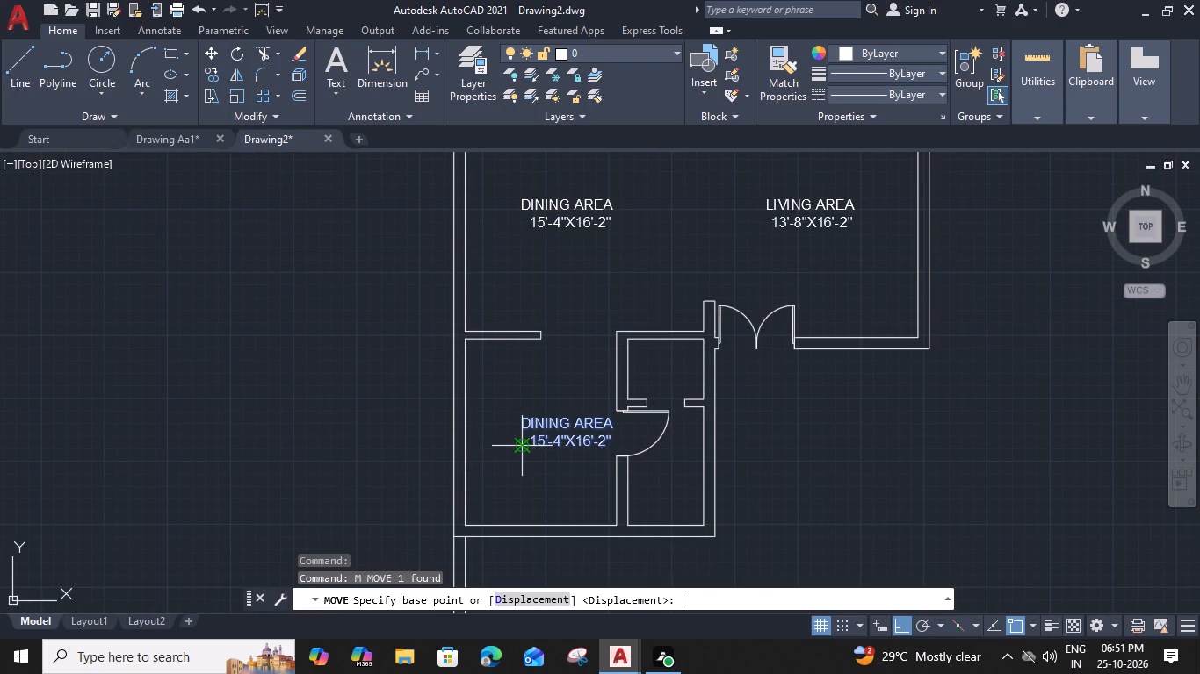
click(532, 441)
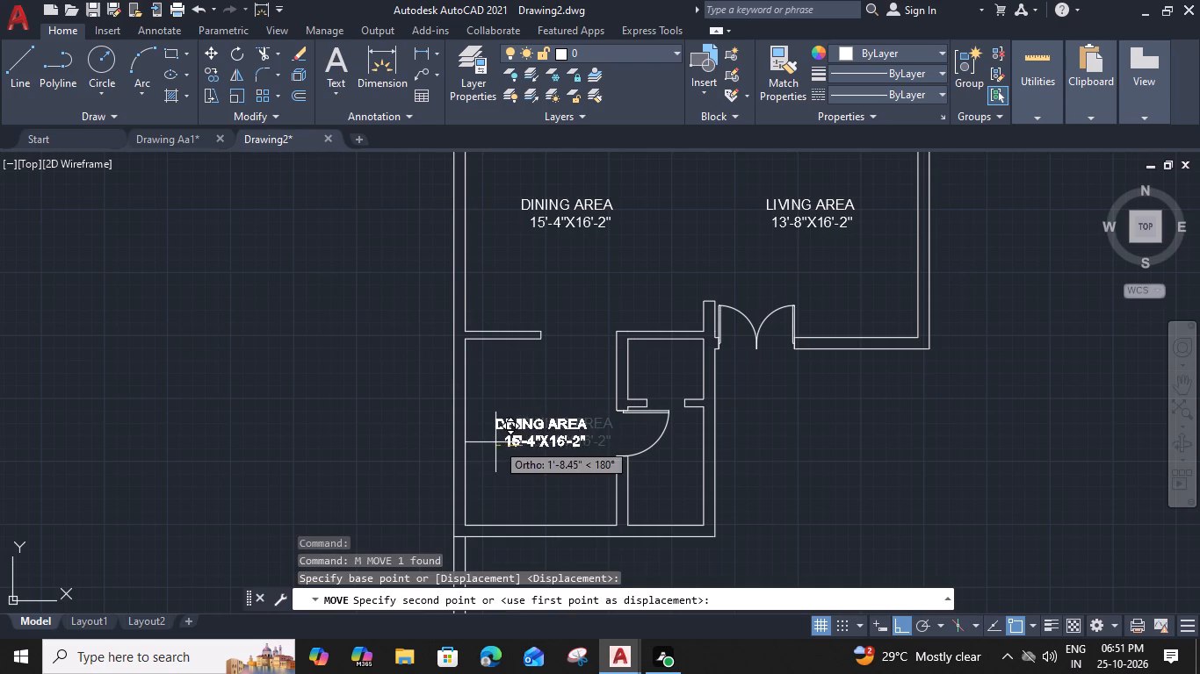
click(495, 442)
Rename the southwestern room's label KITCHEN AREA and widen its text frame so the name fits on one line.
double_click(536, 447)
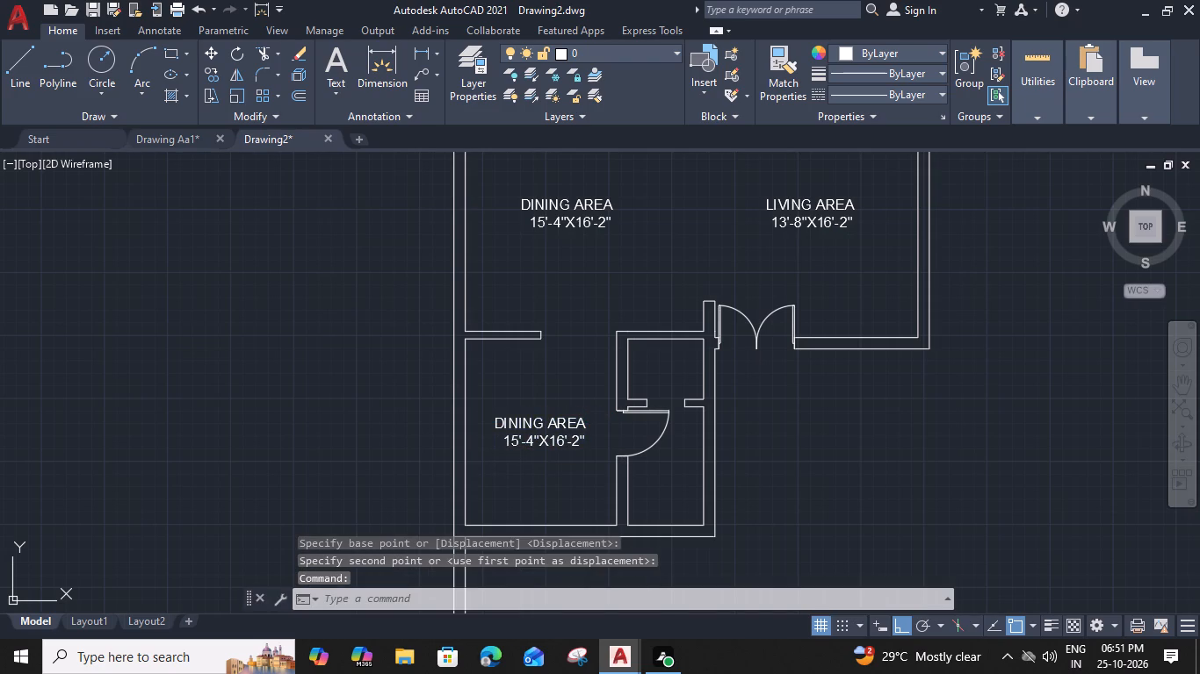
scroll(532, 438, up, 1)
drag(547, 416, 541, 416)
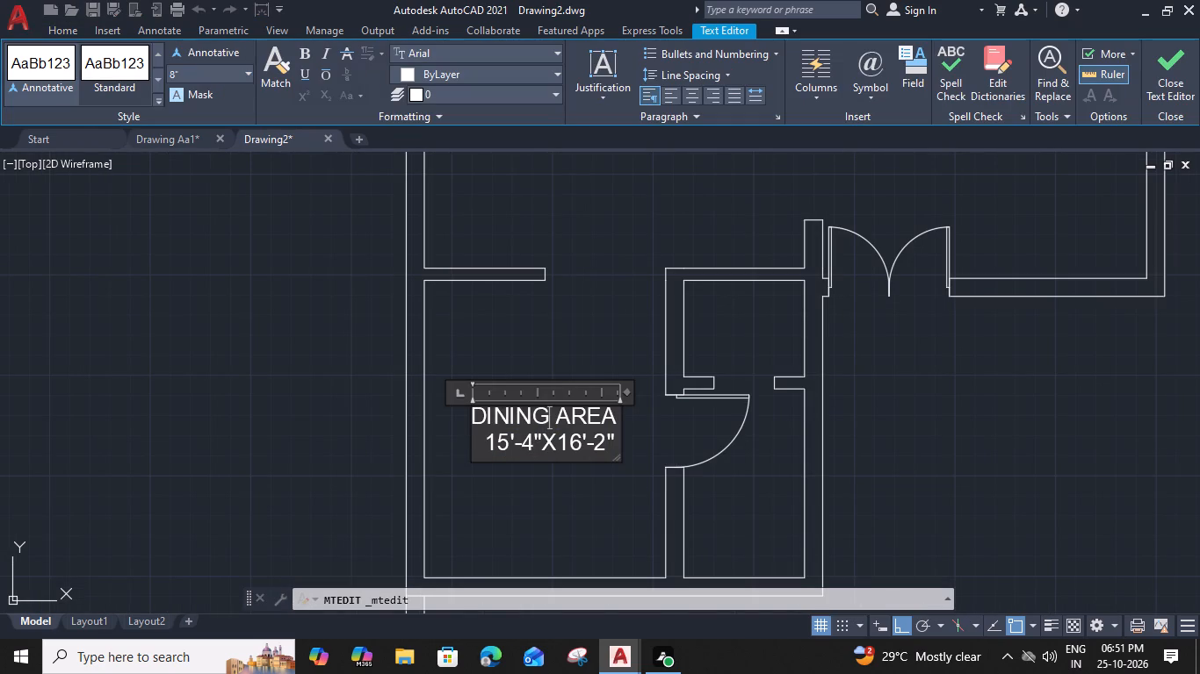
drag(541, 416, 469, 412)
key(k)
key(i)
text(TCHE)
key(n)
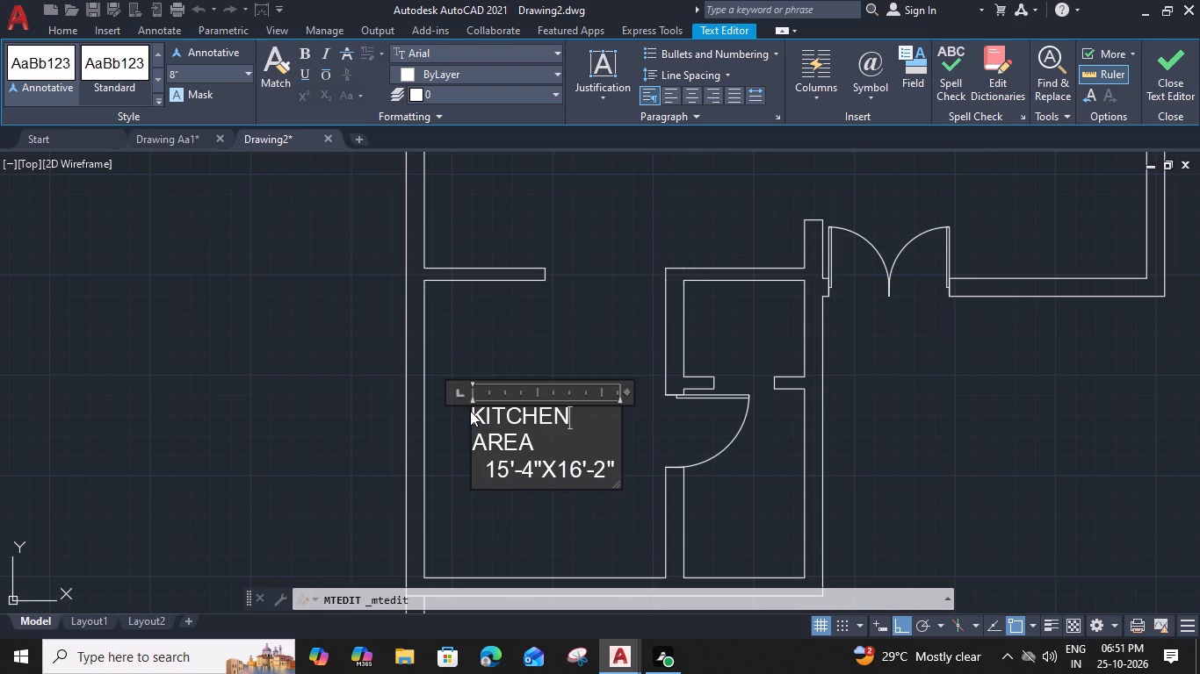
drag(627, 394, 658, 396)
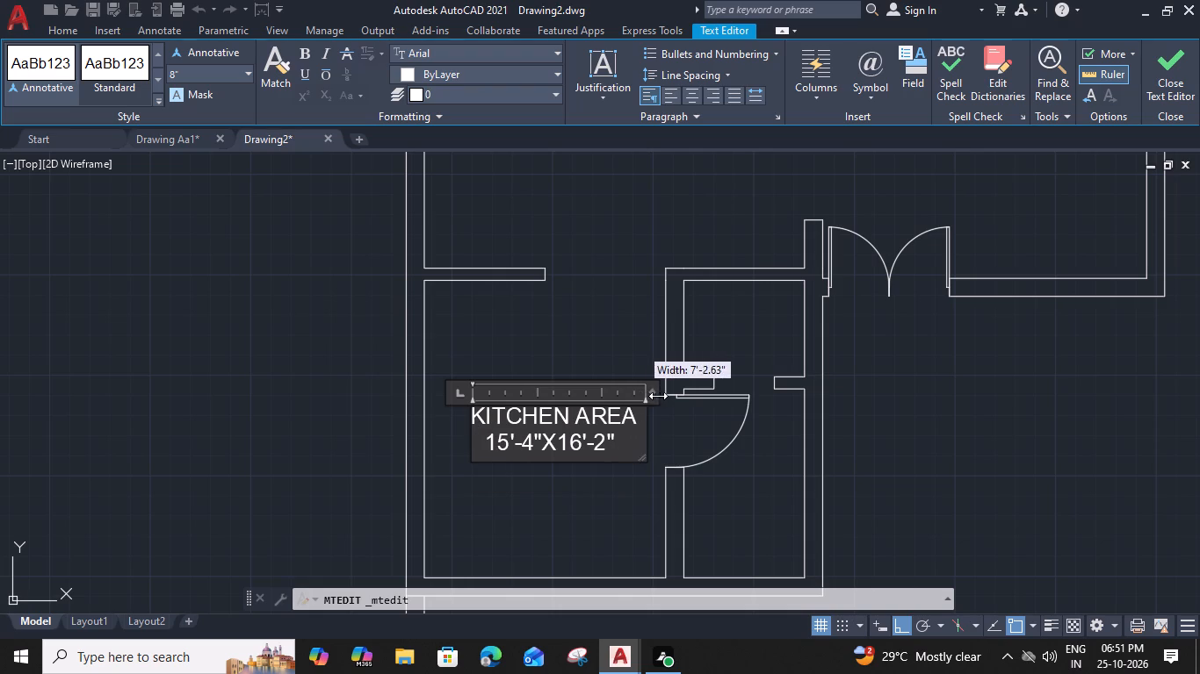
drag(658, 396, 648, 397)
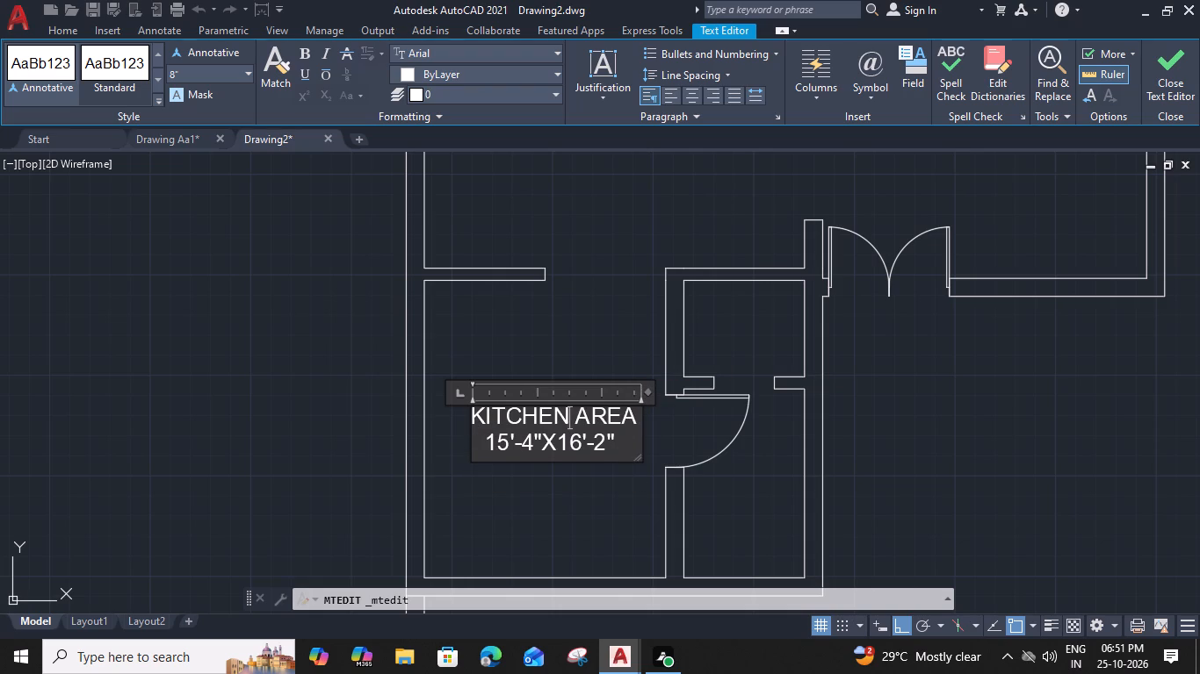
Change the KITCHEN AREA label's size line to 10'-0"X12'-4", indent it one more space, and finish the edit.
scroll(514, 445, up, 1)
drag(503, 440, 491, 439)
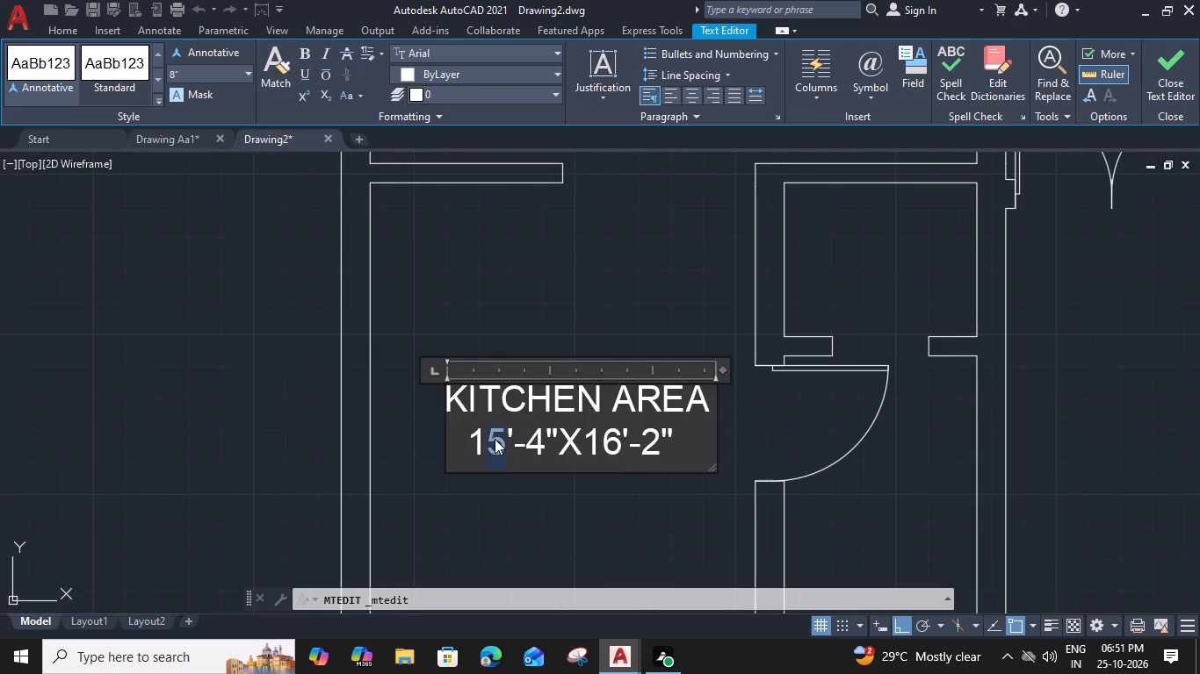
key(0)
drag(528, 448, 539, 448)
key(0)
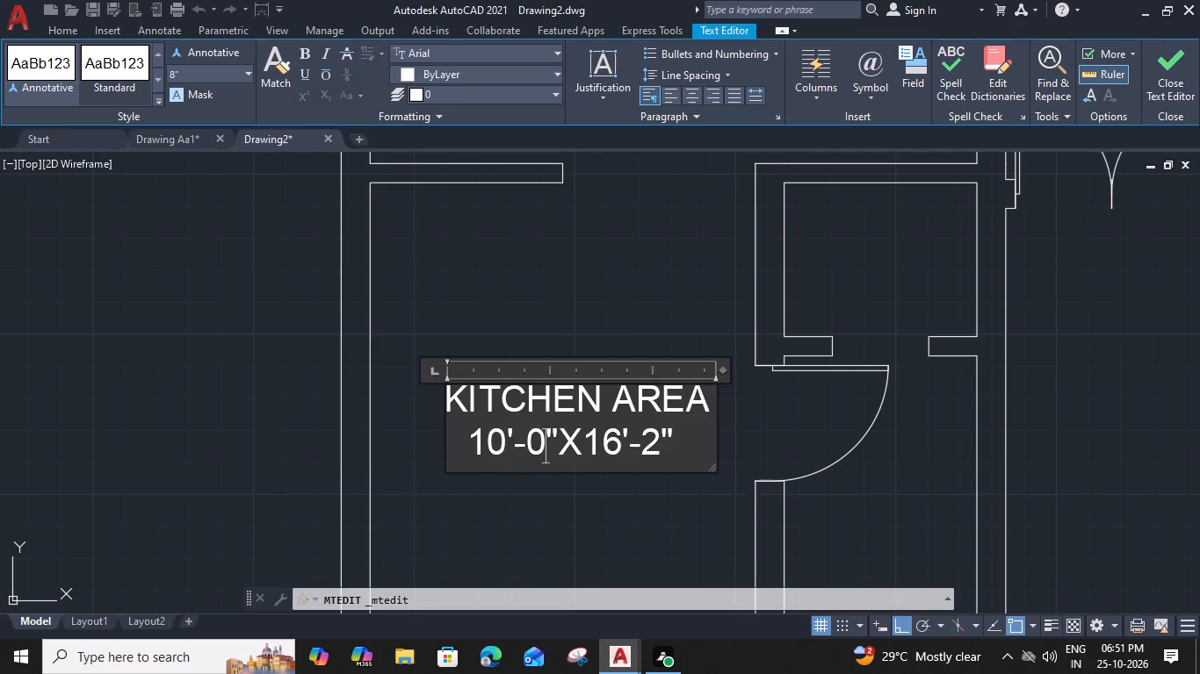
drag(614, 448, 606, 448)
key(2)
drag(654, 448, 646, 445)
key(4)
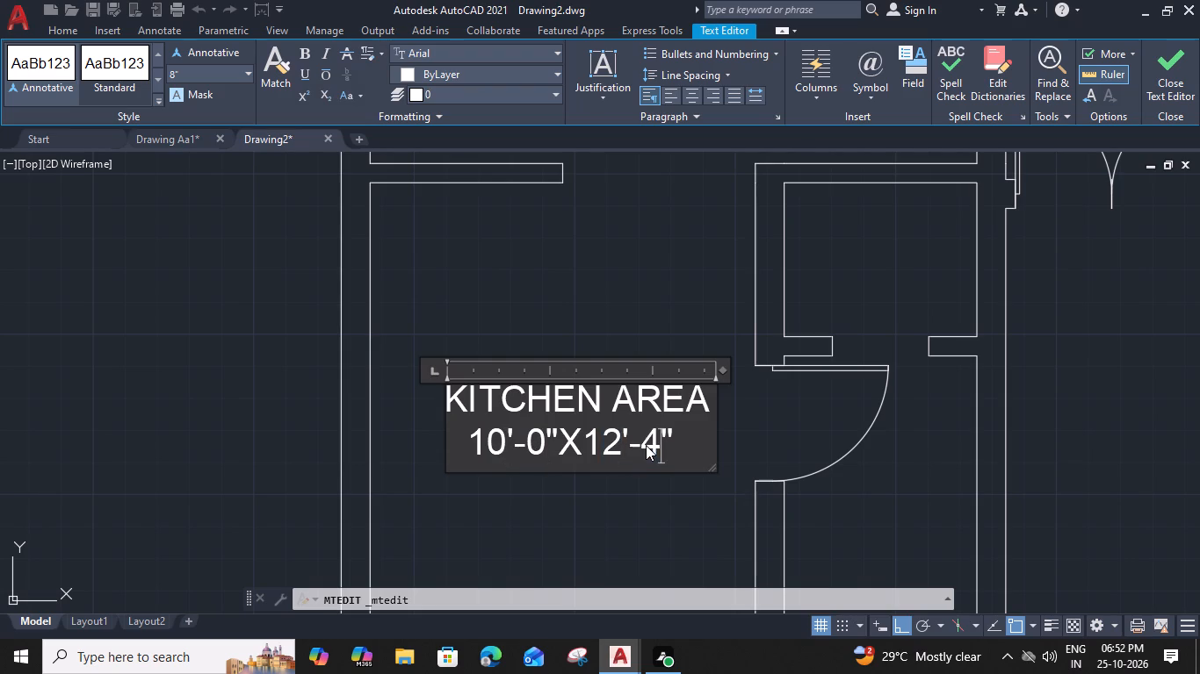
click(469, 443)
key(space)
click(504, 491)
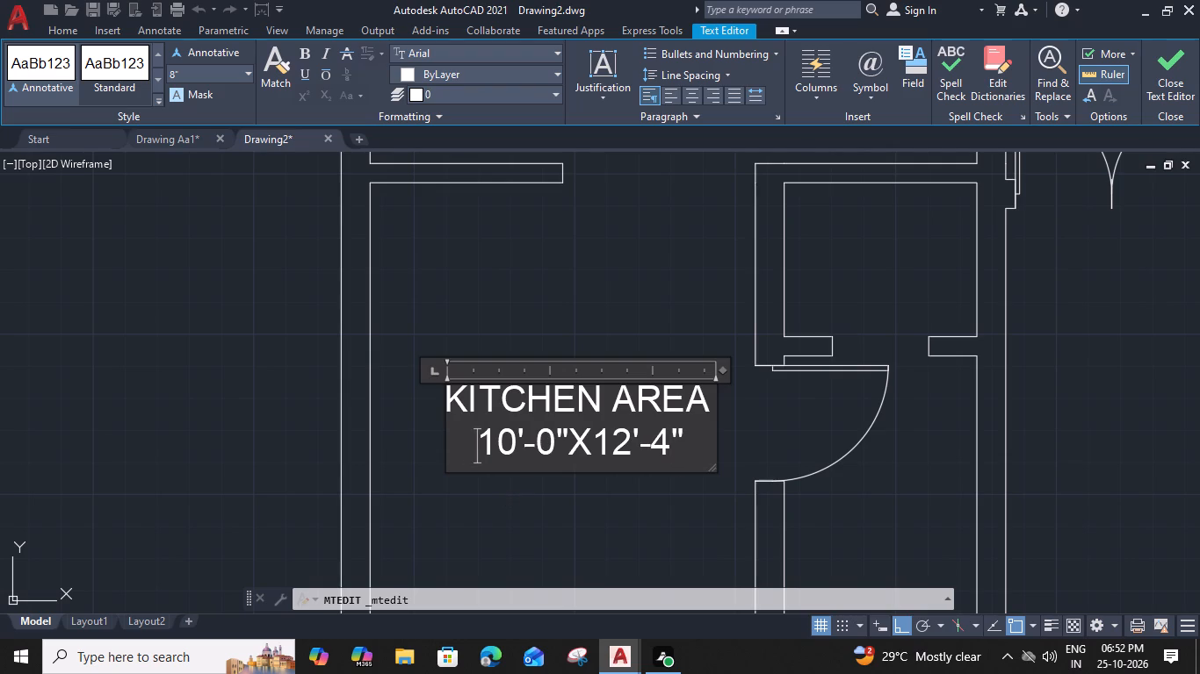
Copy the DINING AREA label north into the room between the northwestern bedroom and the small northeastern room.
scroll(464, 414, down, 3)
middle_drag(537, 411, 515, 447)
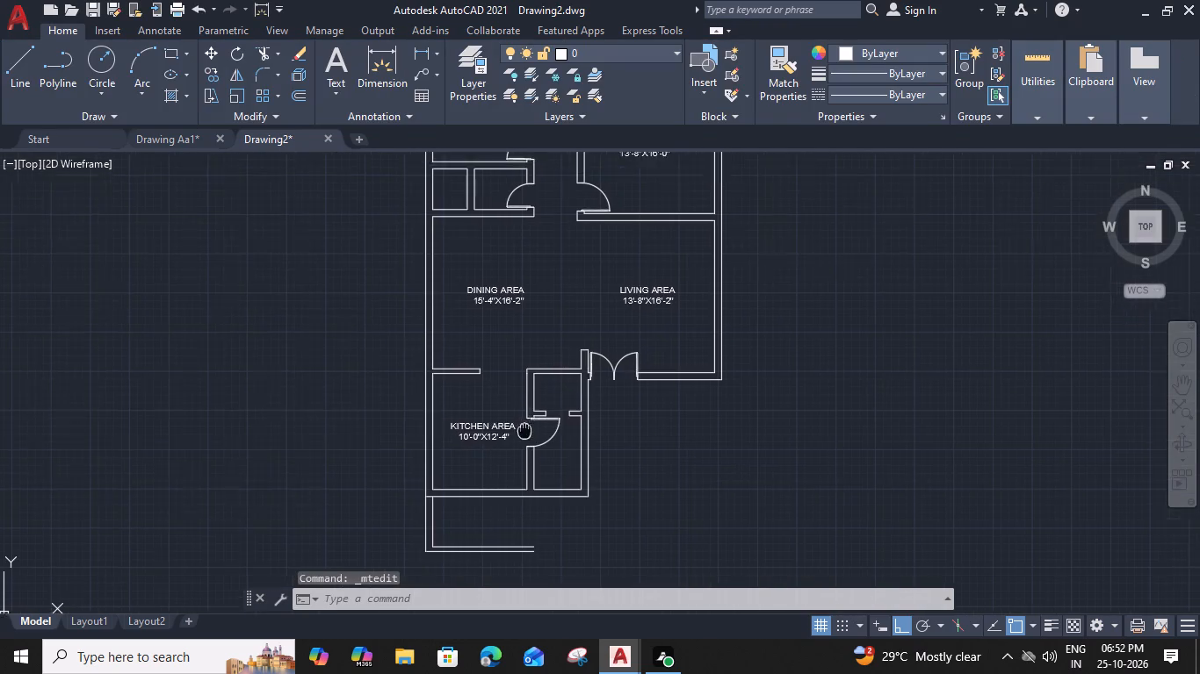
middle_drag(515, 447, 496, 484)
click(472, 350)
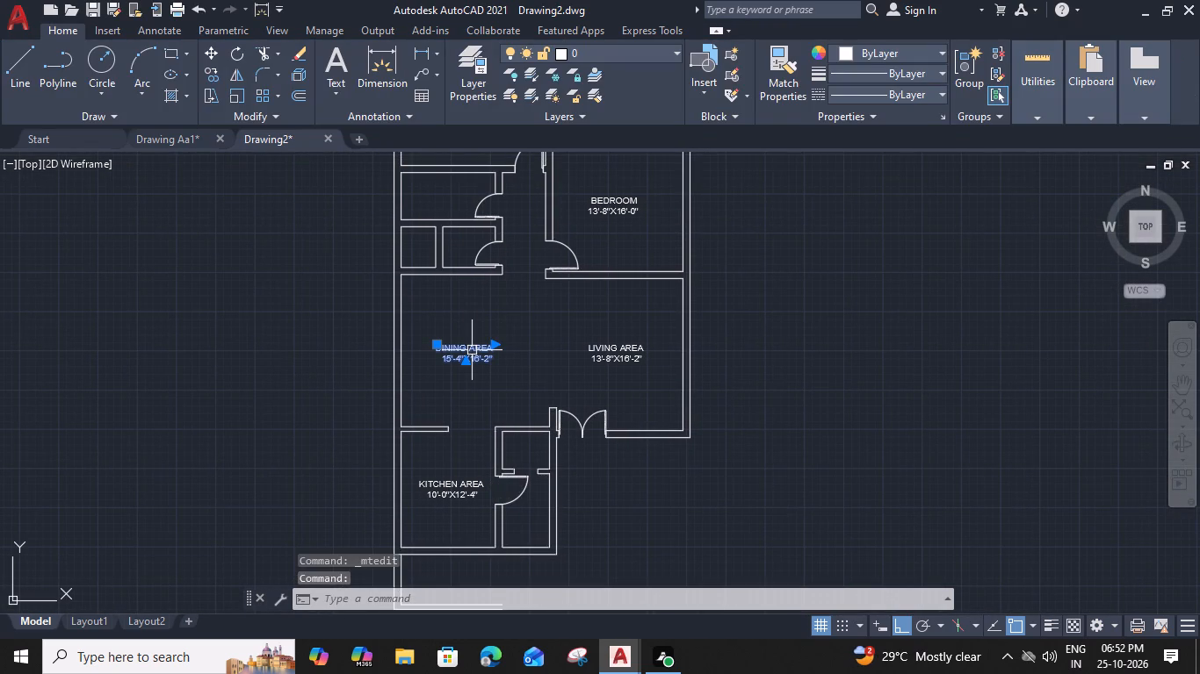
text(CO)
key(space)
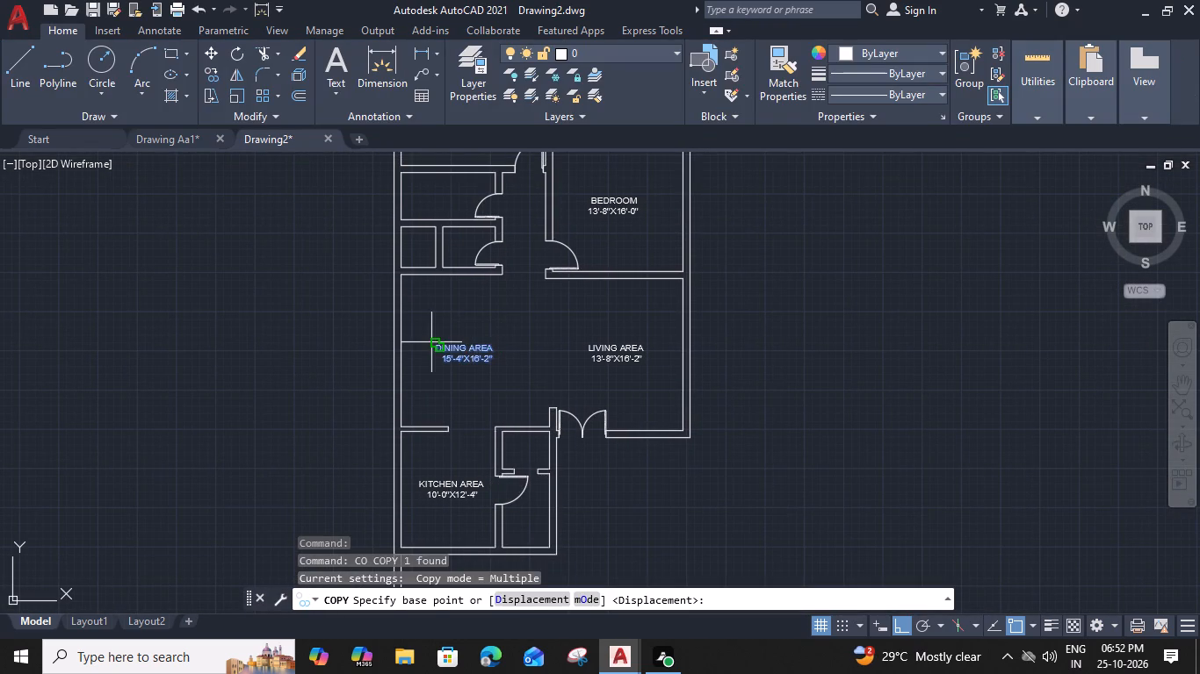
click(431, 341)
middle_drag(450, 311, 394, 496)
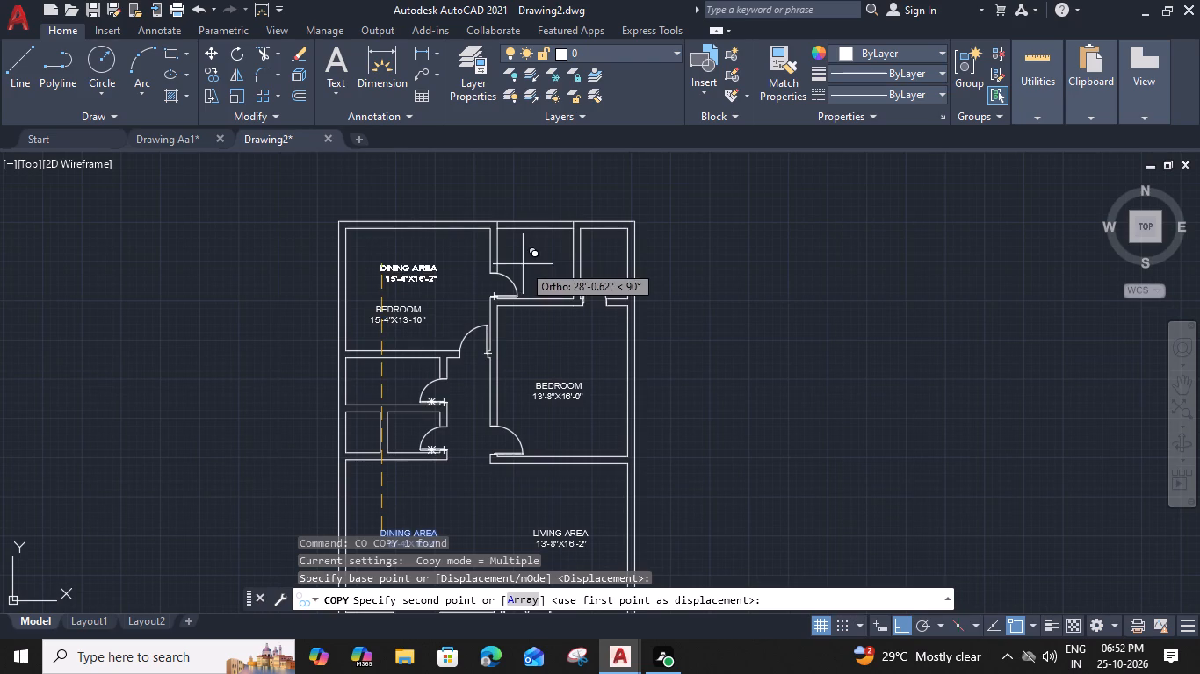
click(501, 254)
key(Escape)
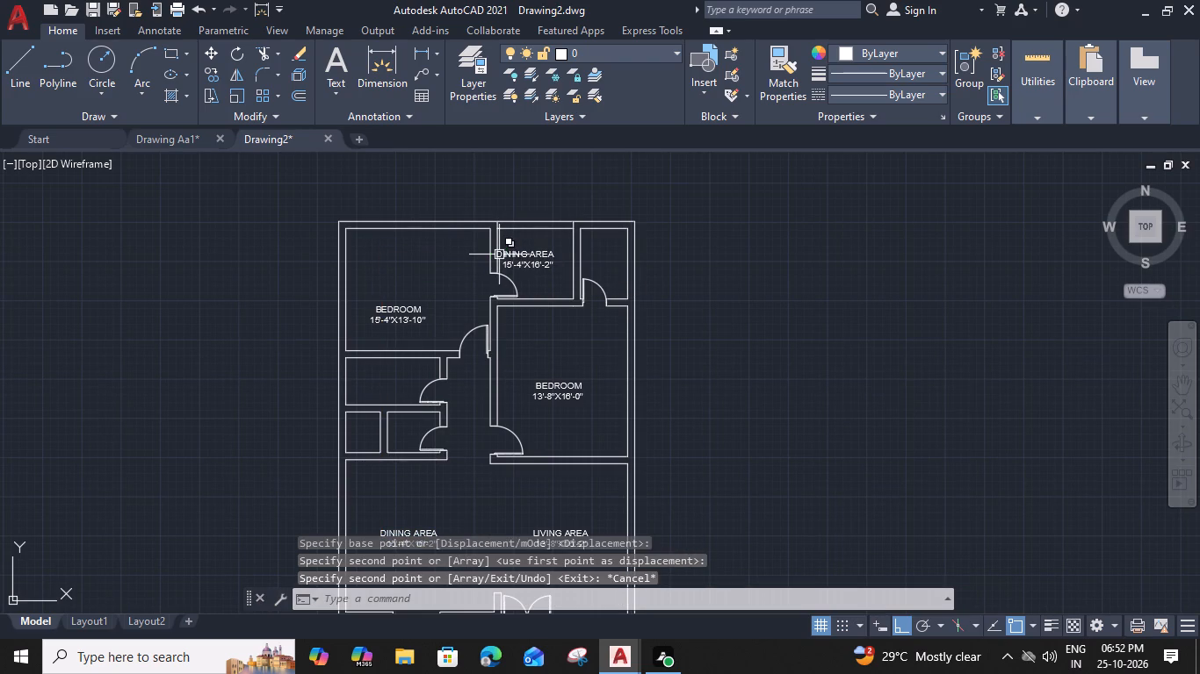
Rename the copied label in the northern middle room COURTYARD.
middle_drag(535, 253, 478, 300)
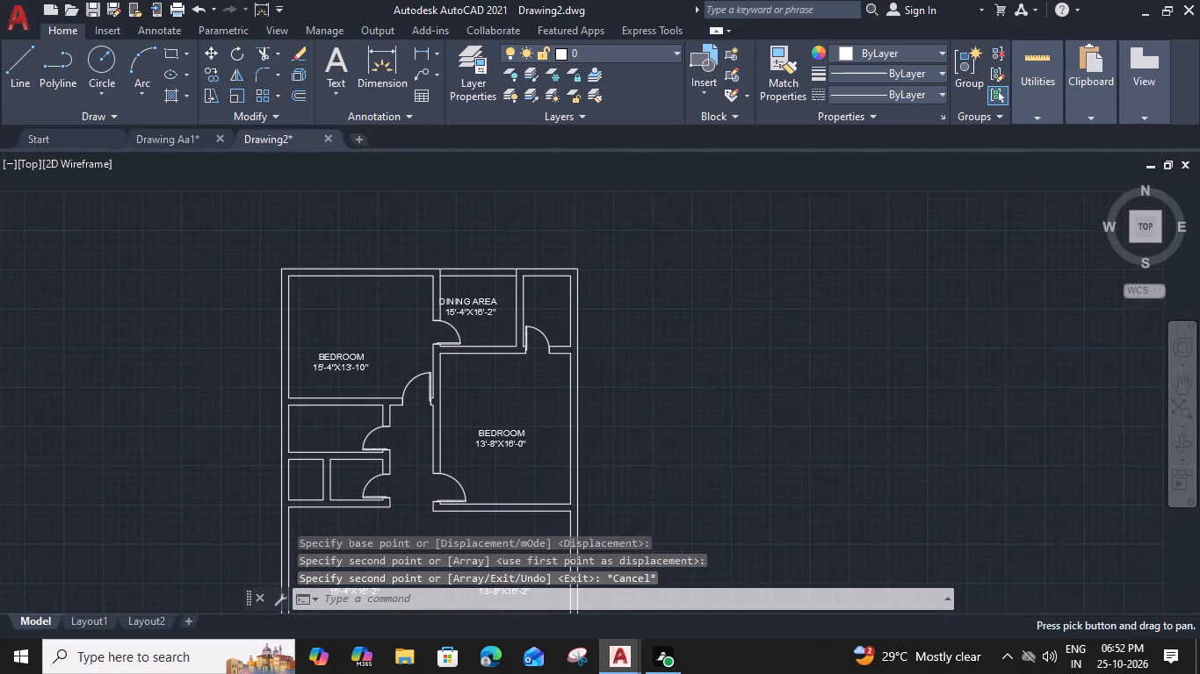
scroll(478, 302, up, 3)
double_click(488, 298)
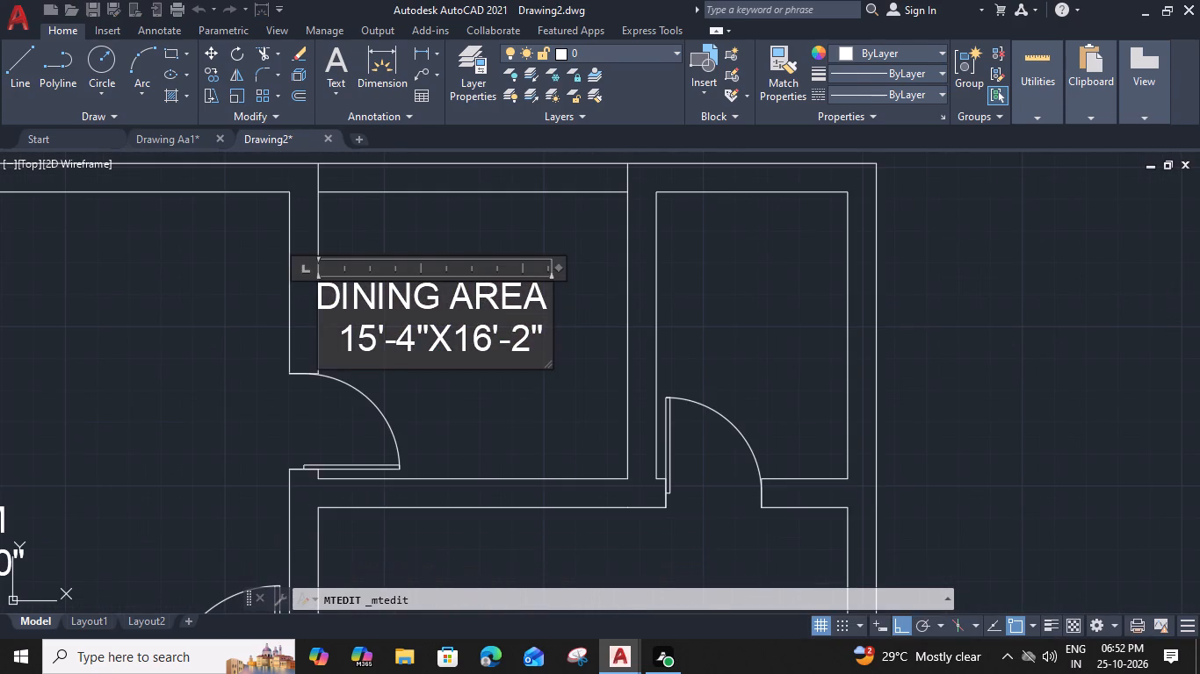
drag(541, 296, 313, 271)
key(c)
key(o)
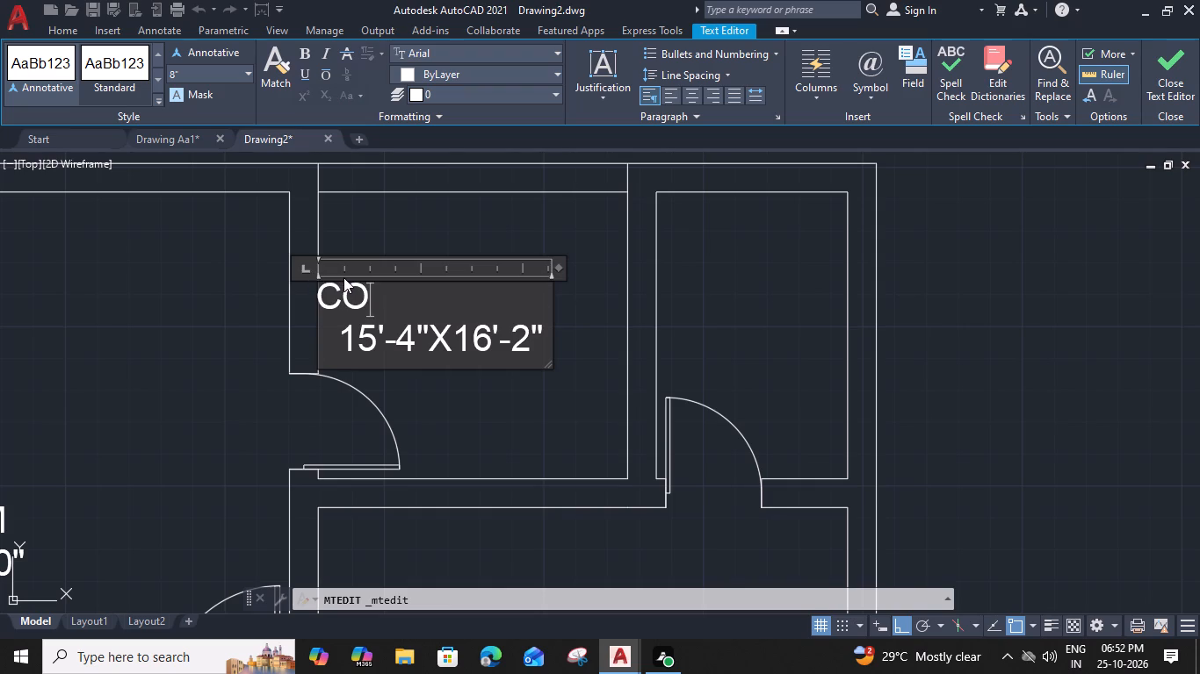
key(u)
text(RT)
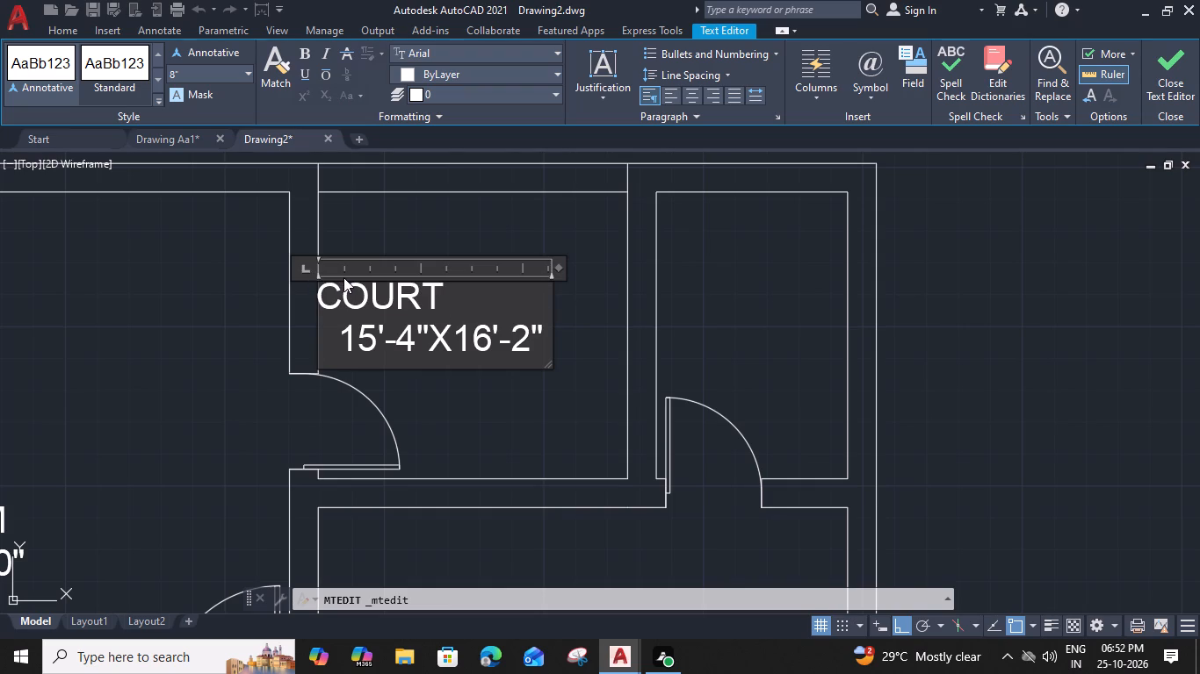
key(y)
text(AR)
key(d)
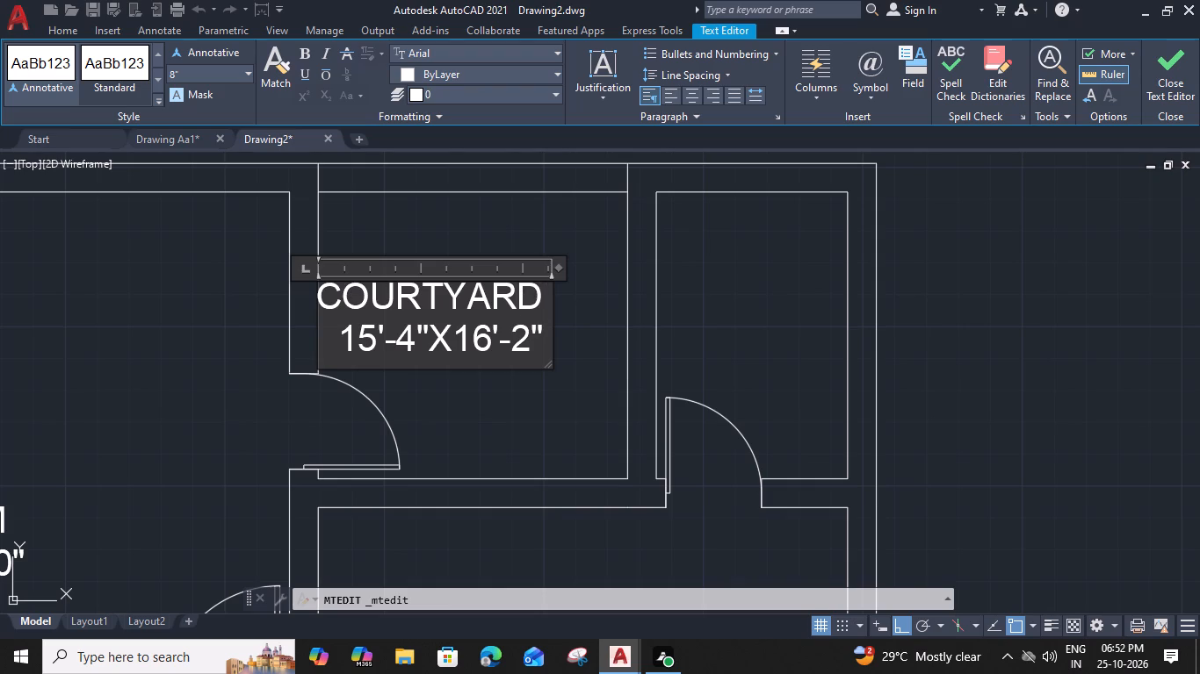
Change the COURTYARD label's size line to 8'-4"X7'-6", indent it one more space, and narrow the text frame to fit the name.
click(344, 344)
key(BackSpace)
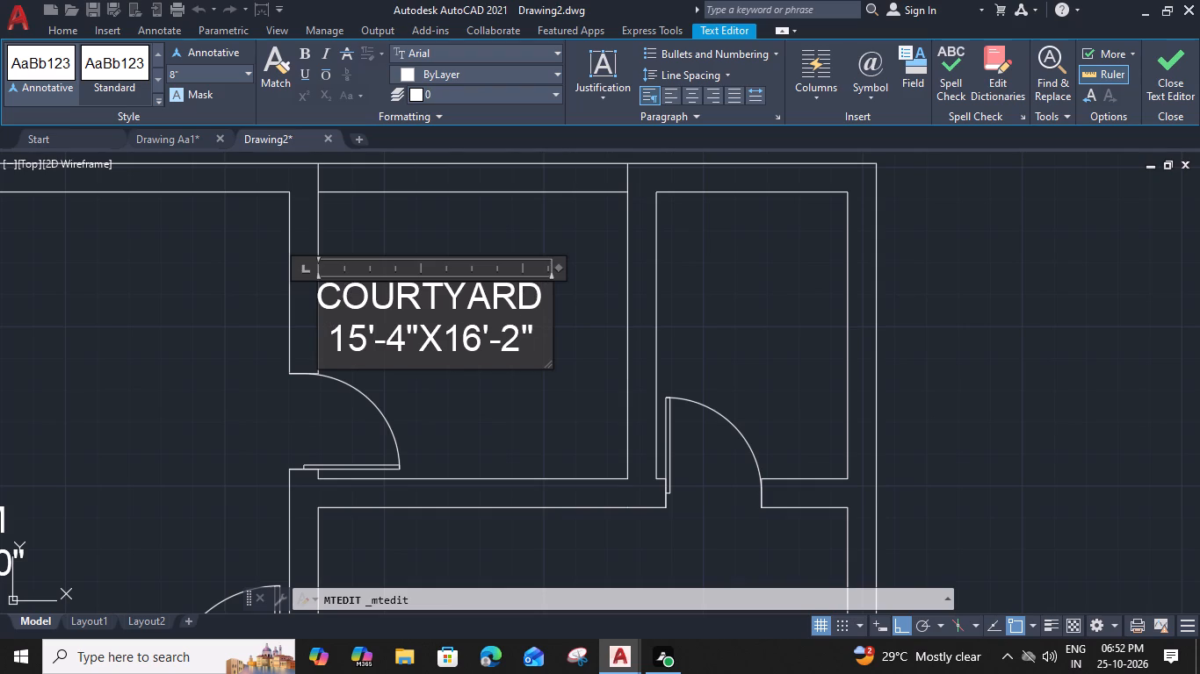
drag(336, 341, 363, 344)
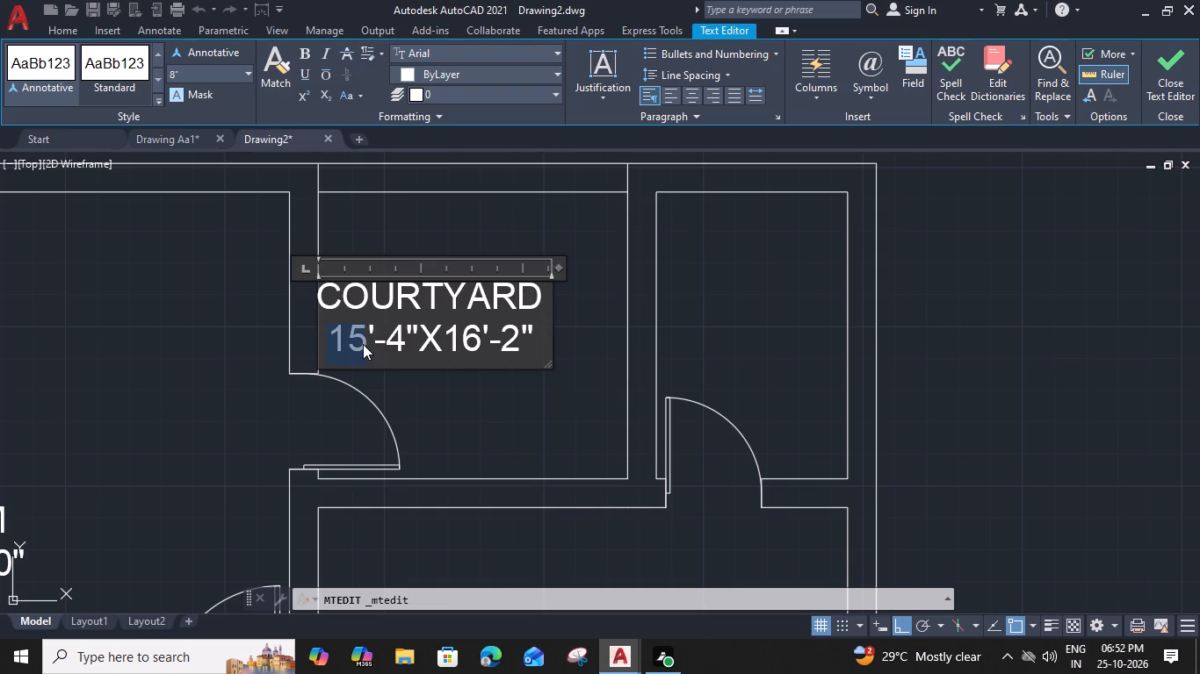
key(8)
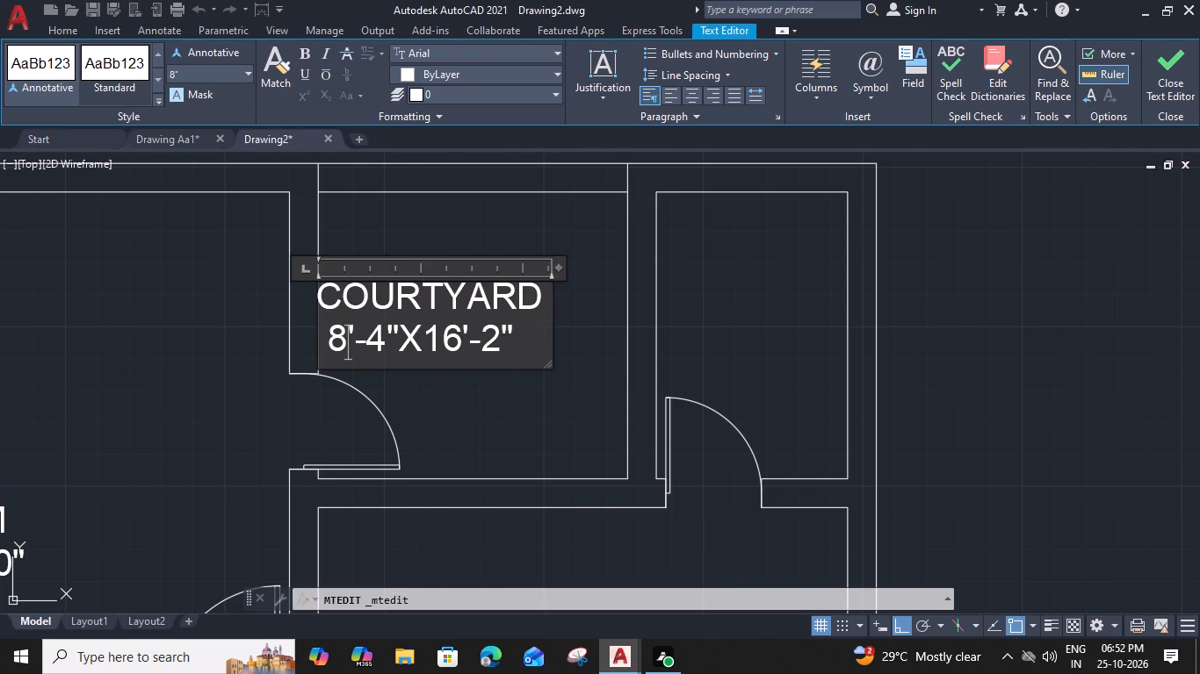
drag(428, 341, 459, 341)
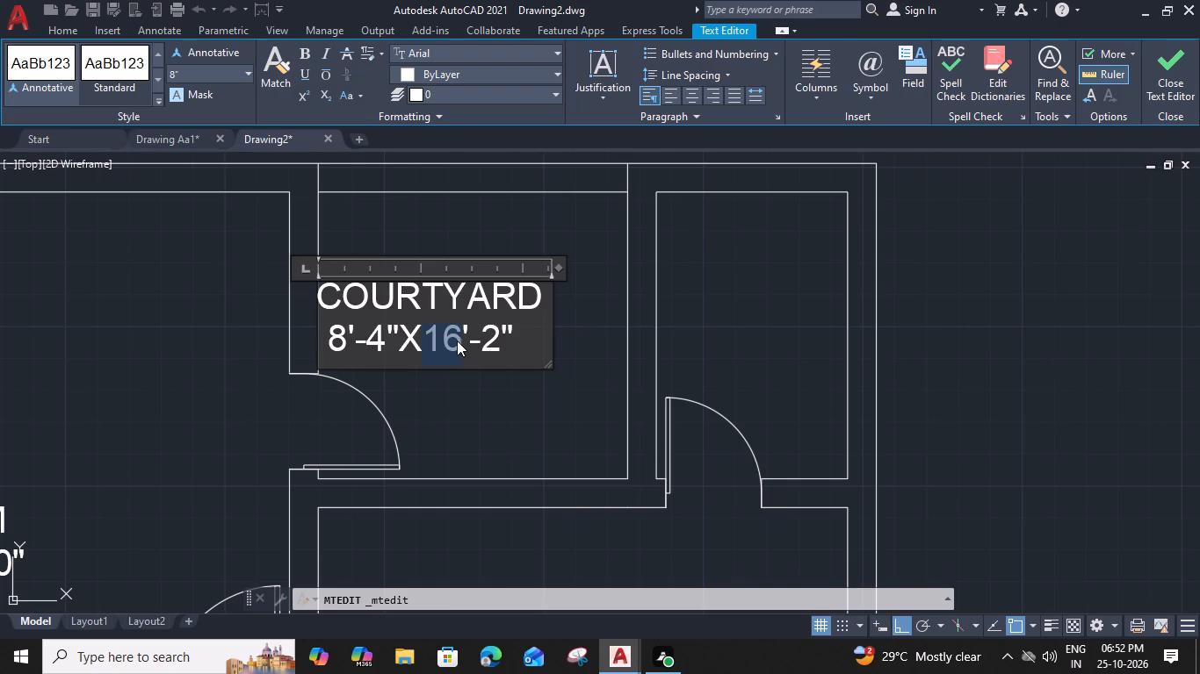
key(7)
drag(479, 339, 469, 339)
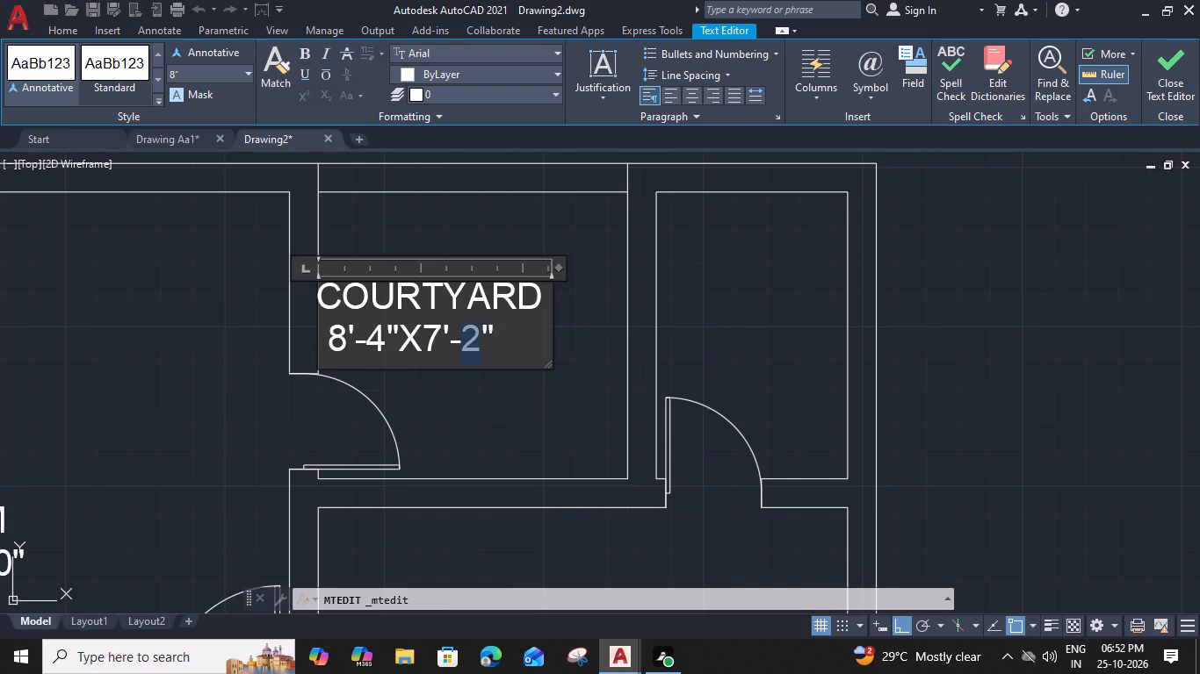
drag(469, 339, 466, 339)
key(6)
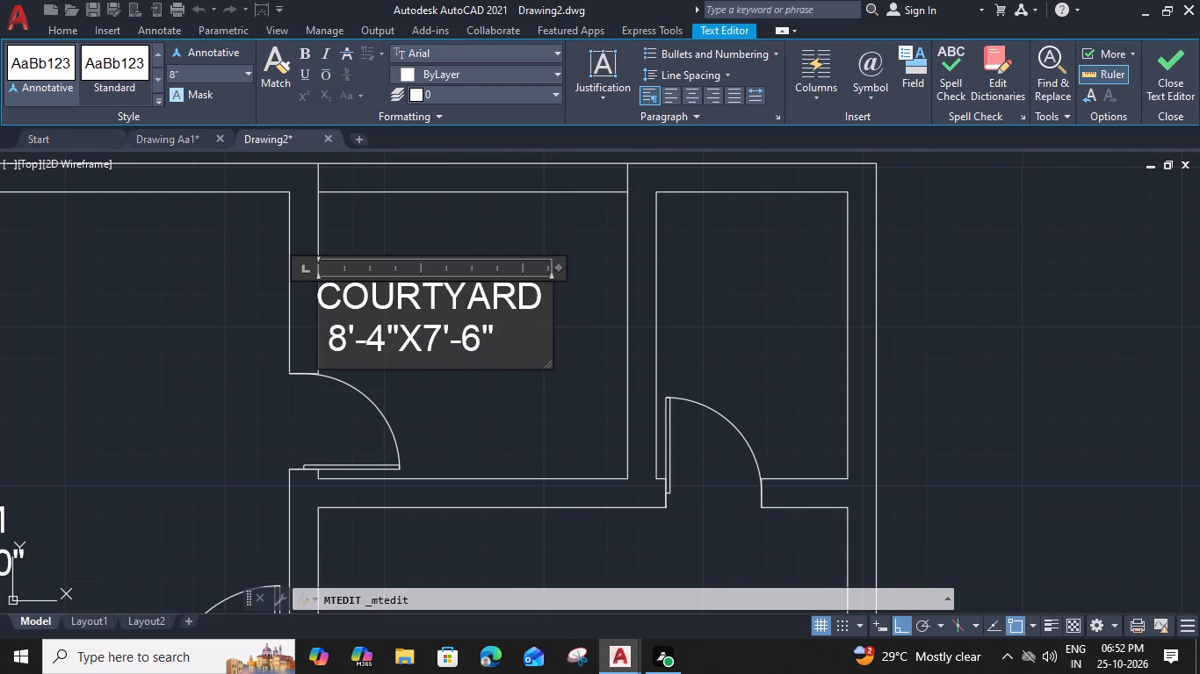
click(332, 331)
key(space)
key(space)
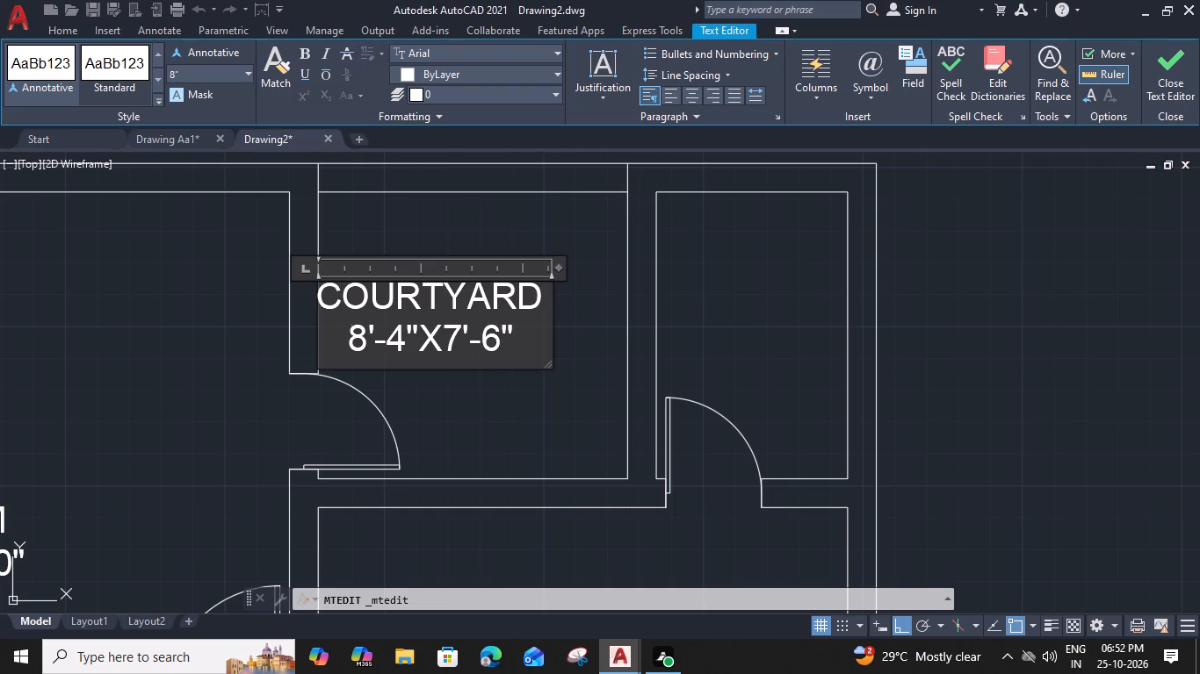
drag(554, 270, 544, 272)
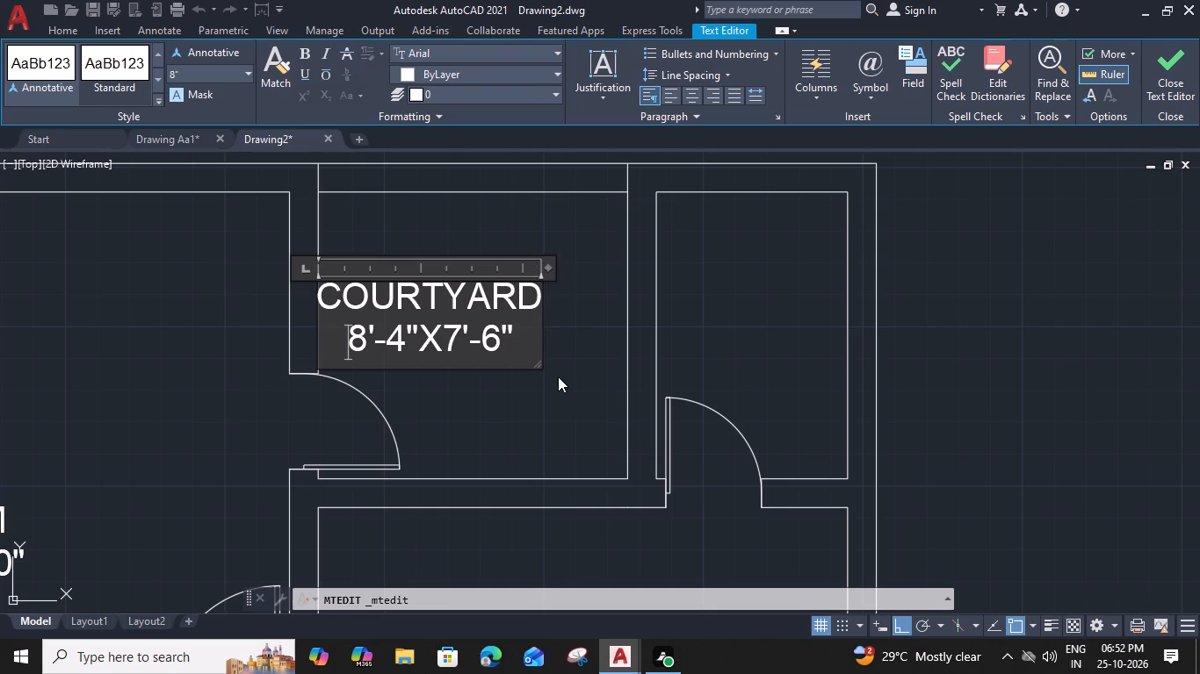
click(558, 376)
Move the COURTYARD label slightly east to centre it in its room.
click(504, 349)
click(459, 325)
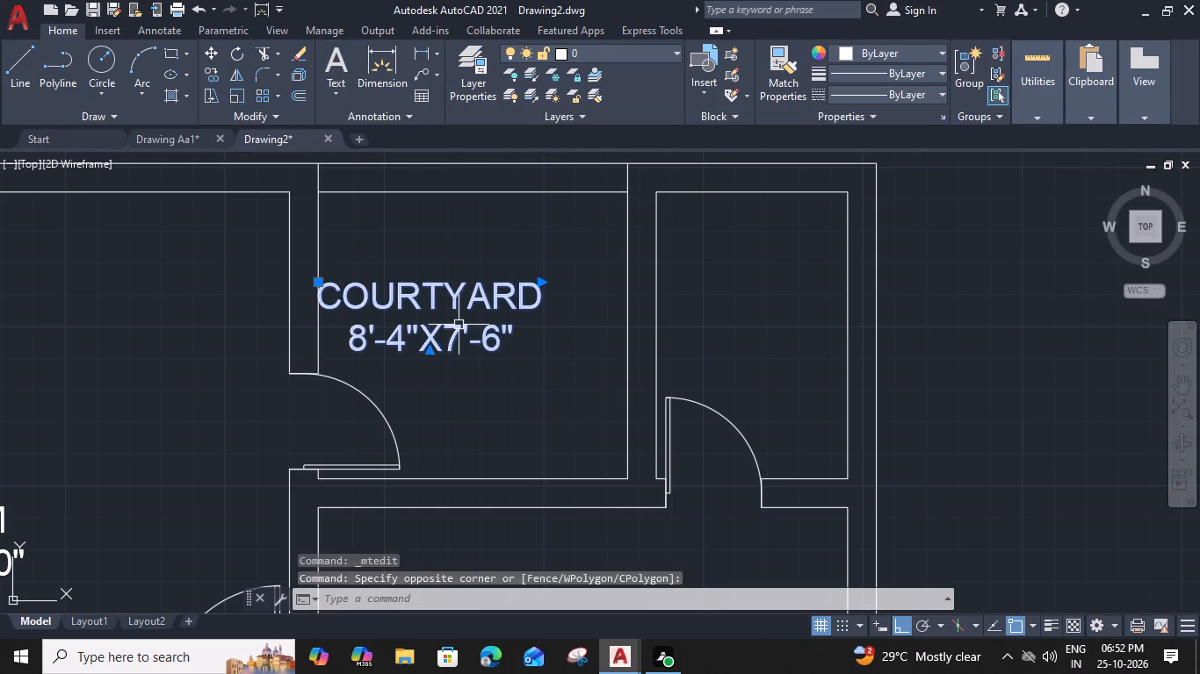
key(m)
key(space)
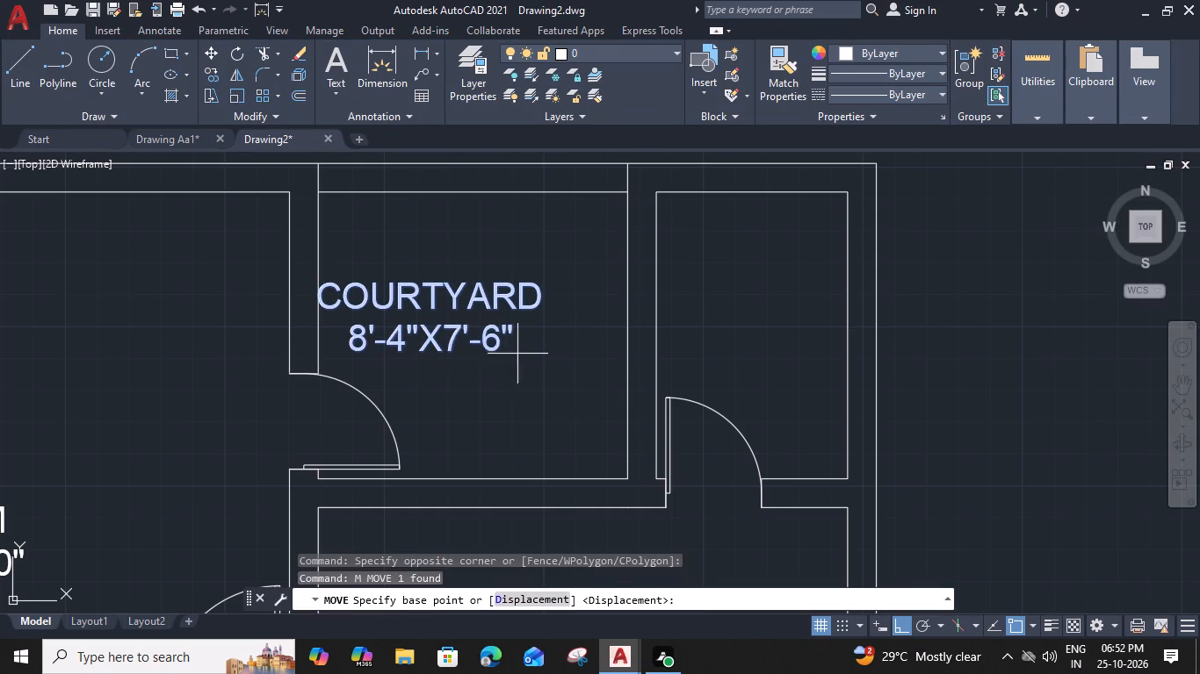
click(536, 354)
click(587, 356)
Copy the COURTYARD label east into the small northeastern room.
scroll(553, 353, down, 3)
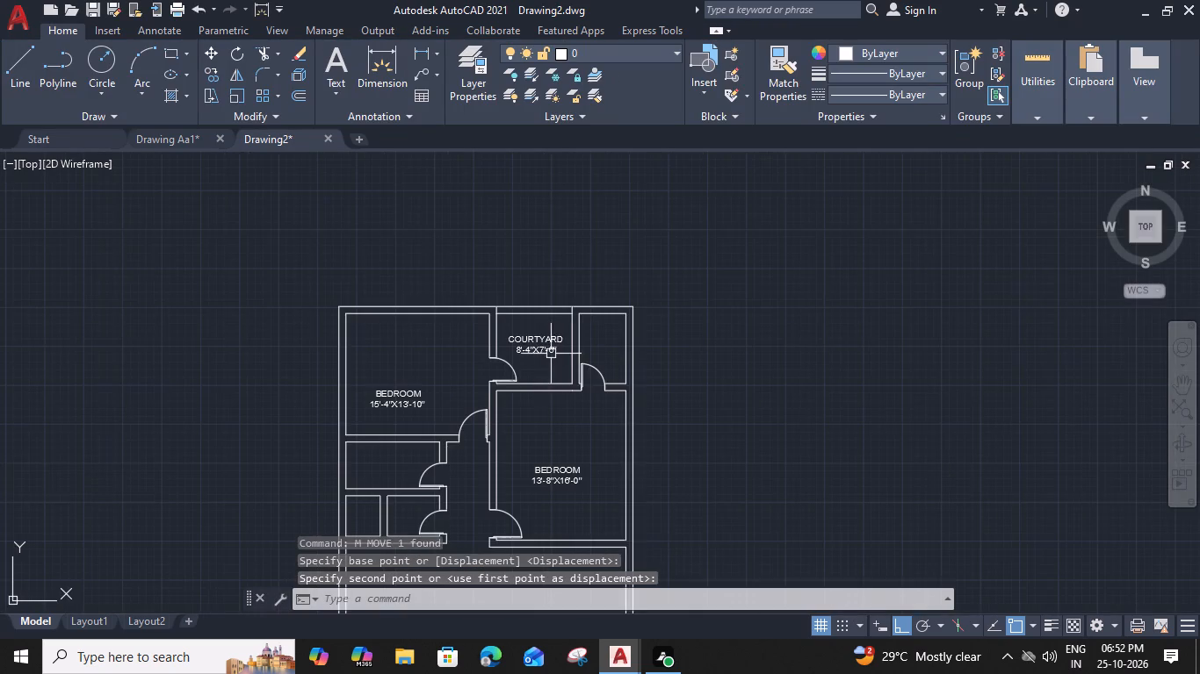
middle_drag(532, 387, 545, 363)
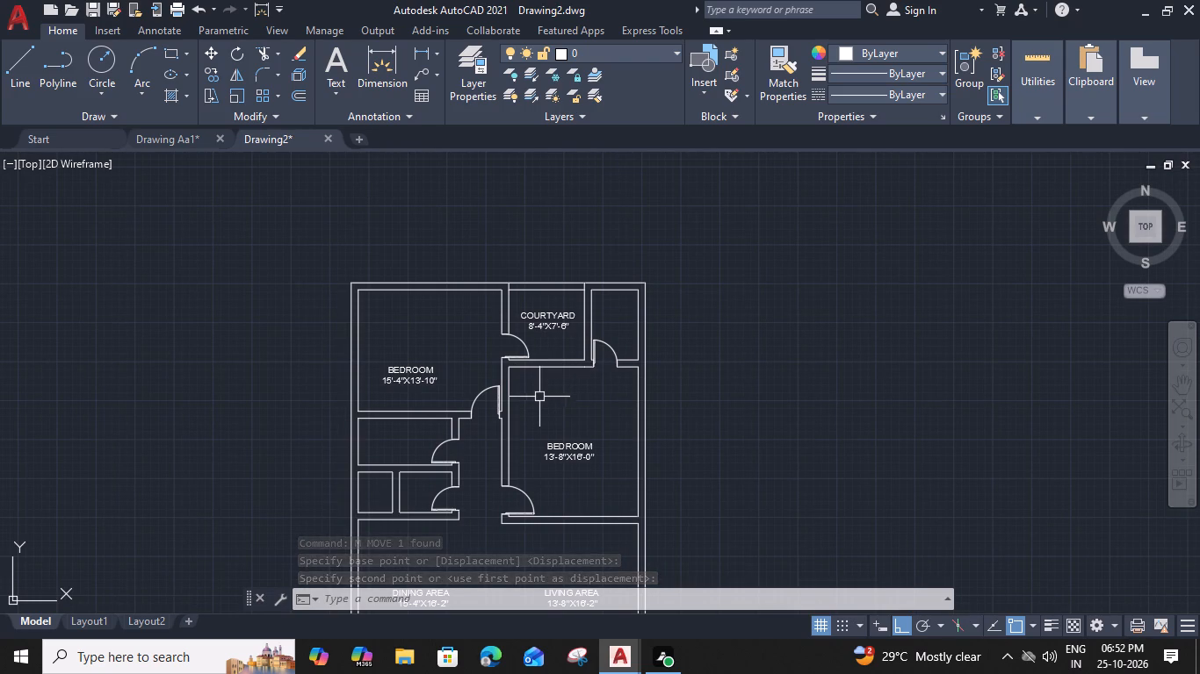
middle_drag(541, 393, 517, 398)
click(545, 323)
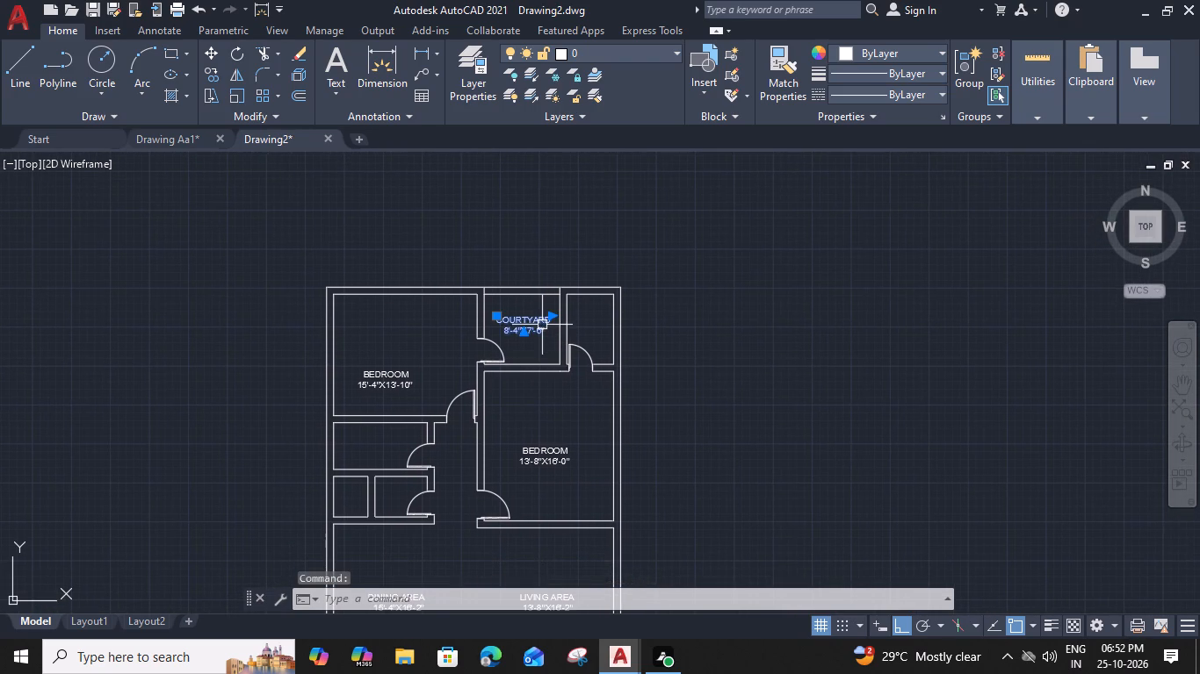
text(CO)
key(space)
scroll(544, 333, up, 1)
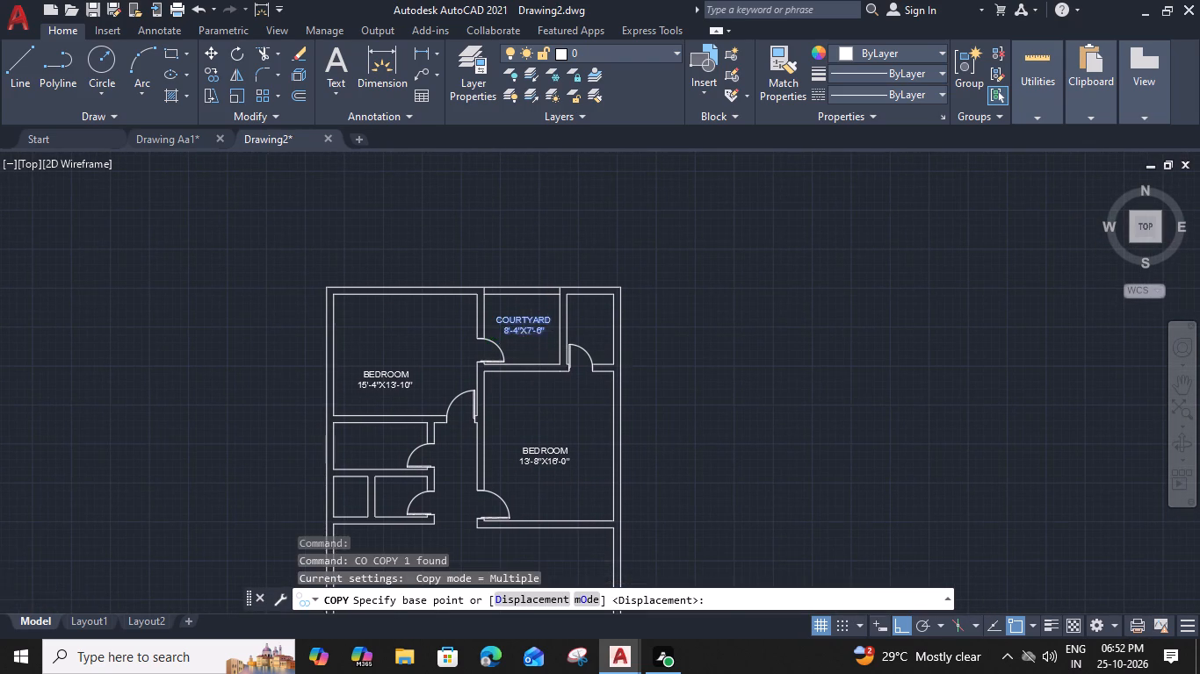
scroll(544, 333, up, 1)
click(545, 333)
click(711, 352)
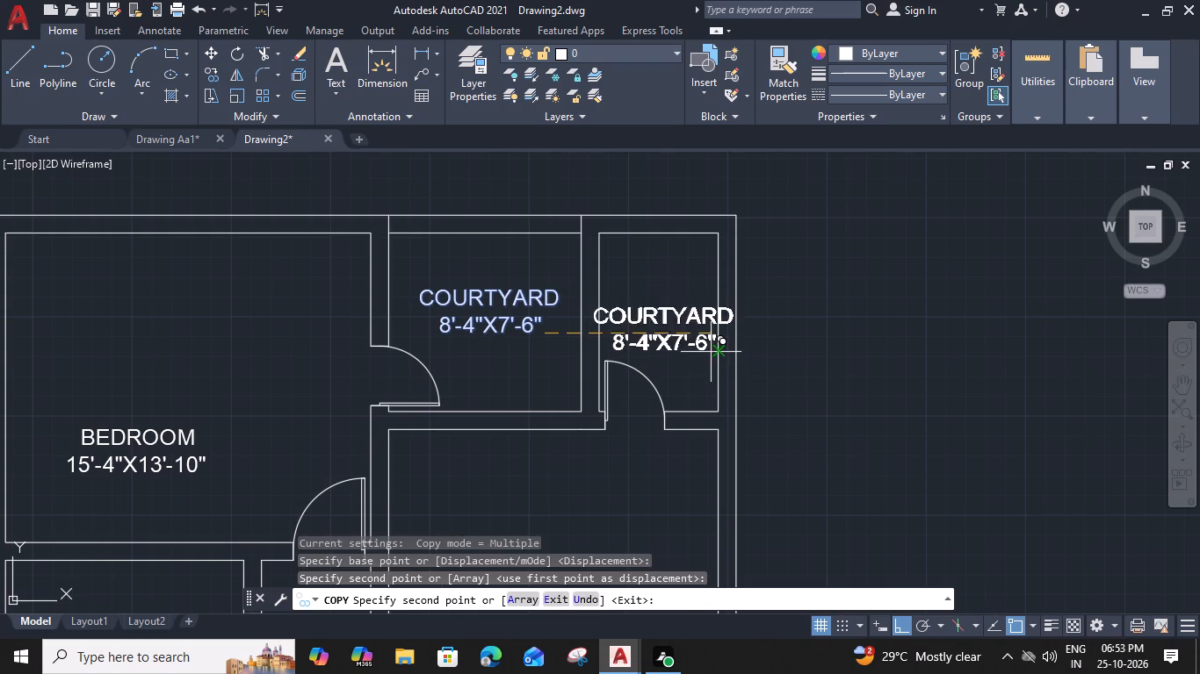
key(Escape)
Set the northeastern room label's text height to 5" on both lines and narrow its text frame to fit.
double_click(667, 315)
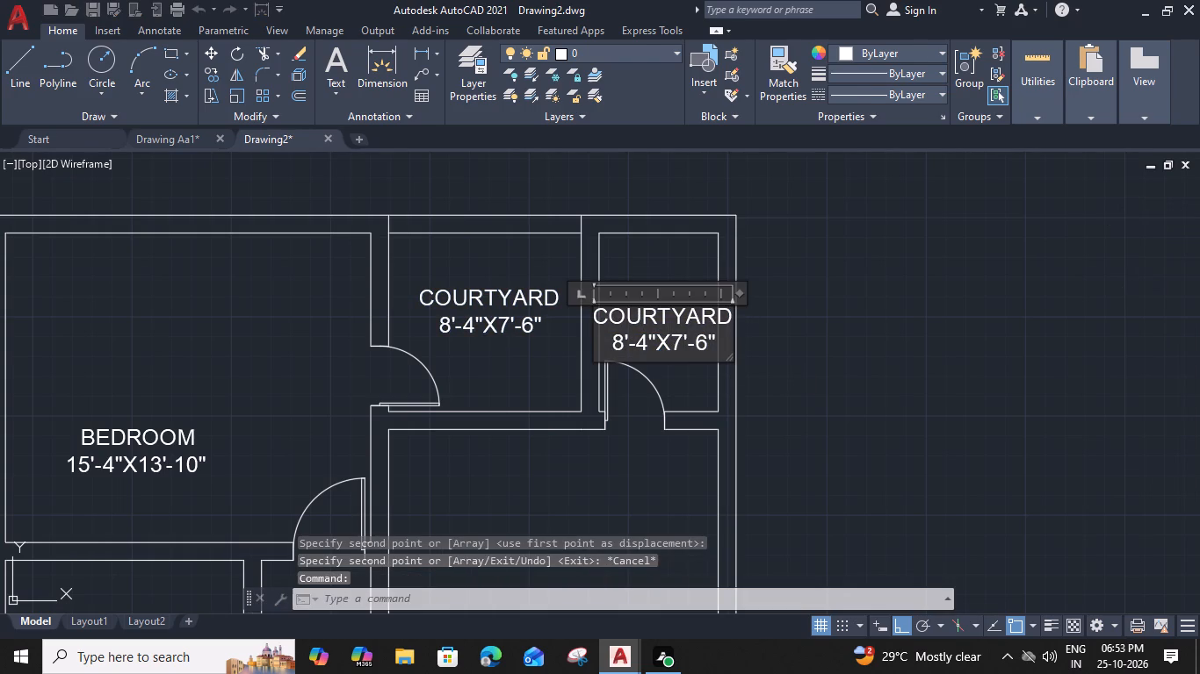
scroll(698, 348, up, 1)
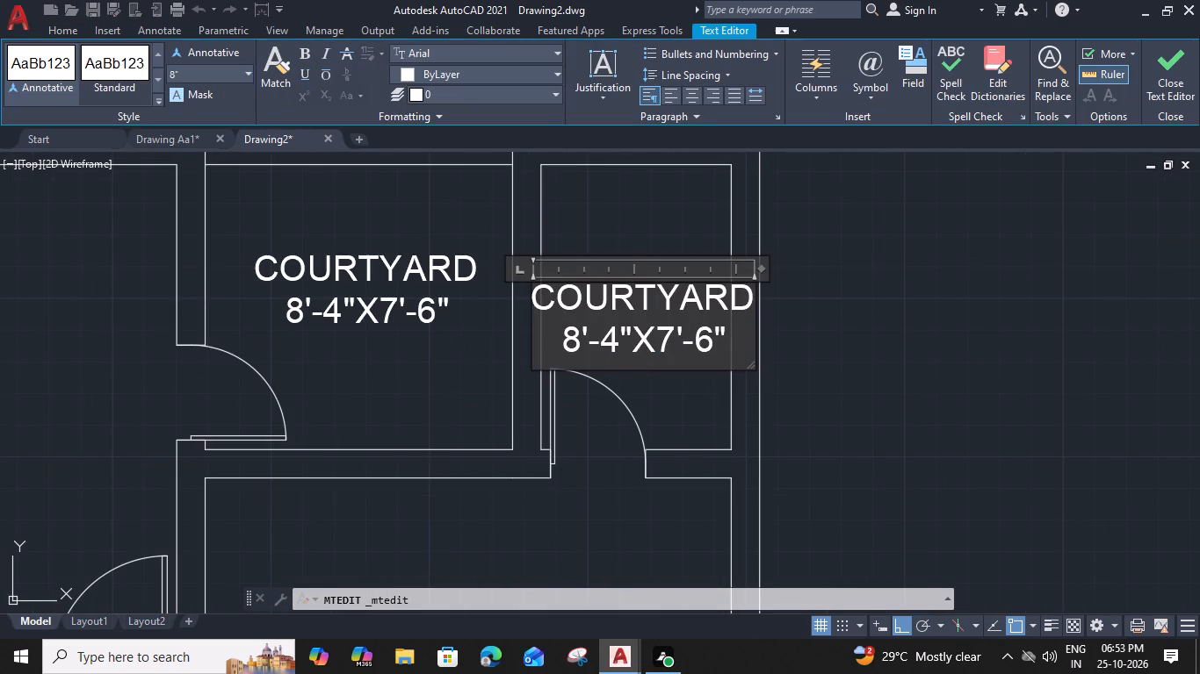
drag(745, 303, 499, 296)
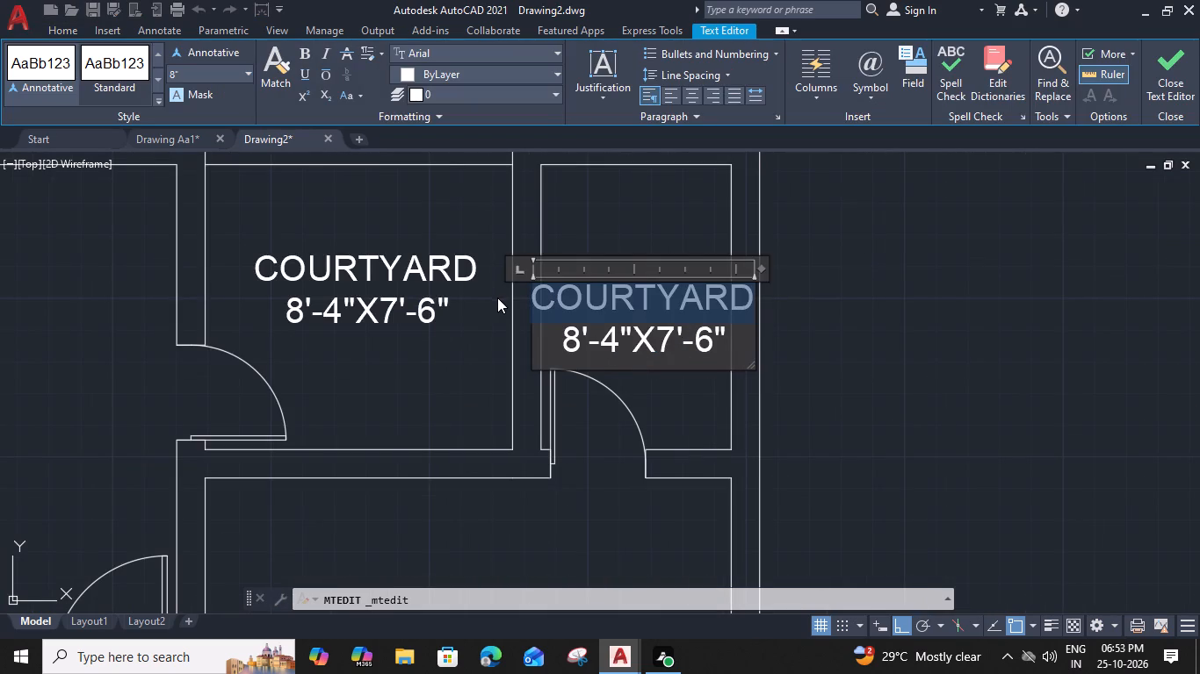
drag(732, 354, 434, 241)
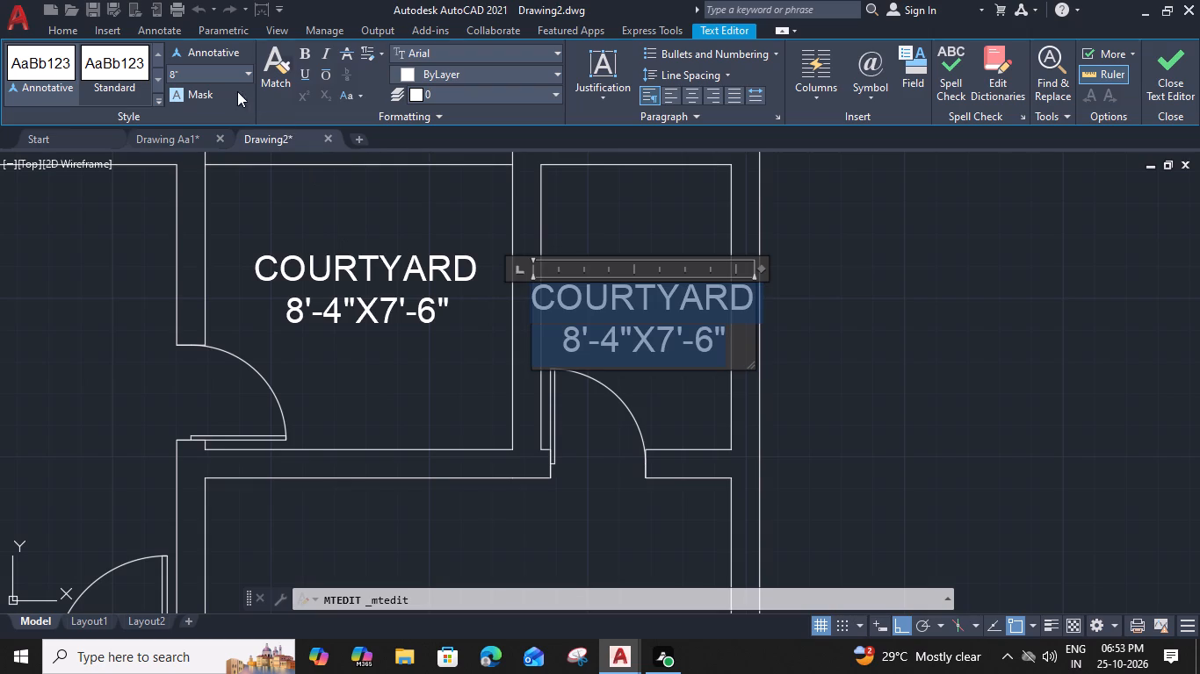
click(211, 71)
key(5)
key(shift+quotedbl)
key(Return)
drag(763, 267, 761, 267)
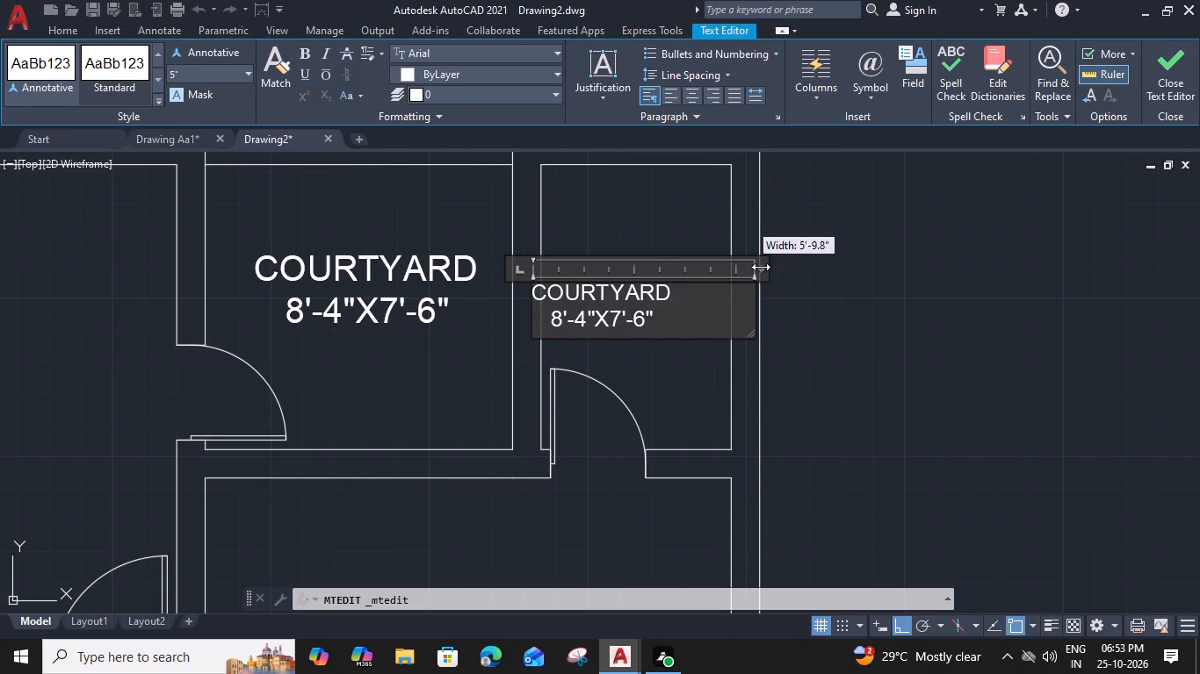
drag(761, 267, 684, 261)
Change the size line of the label in the small northeastern room to 5'-0"X7'-6".
middle_drag(704, 362, 722, 406)
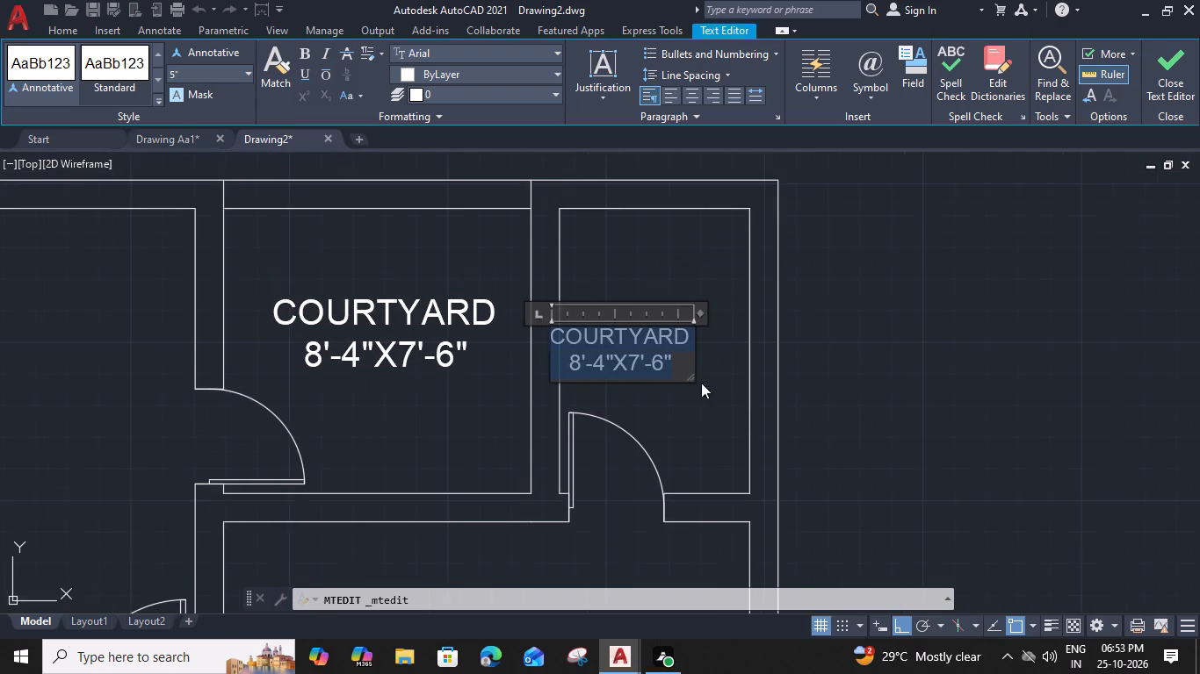
scroll(664, 354, up, 1)
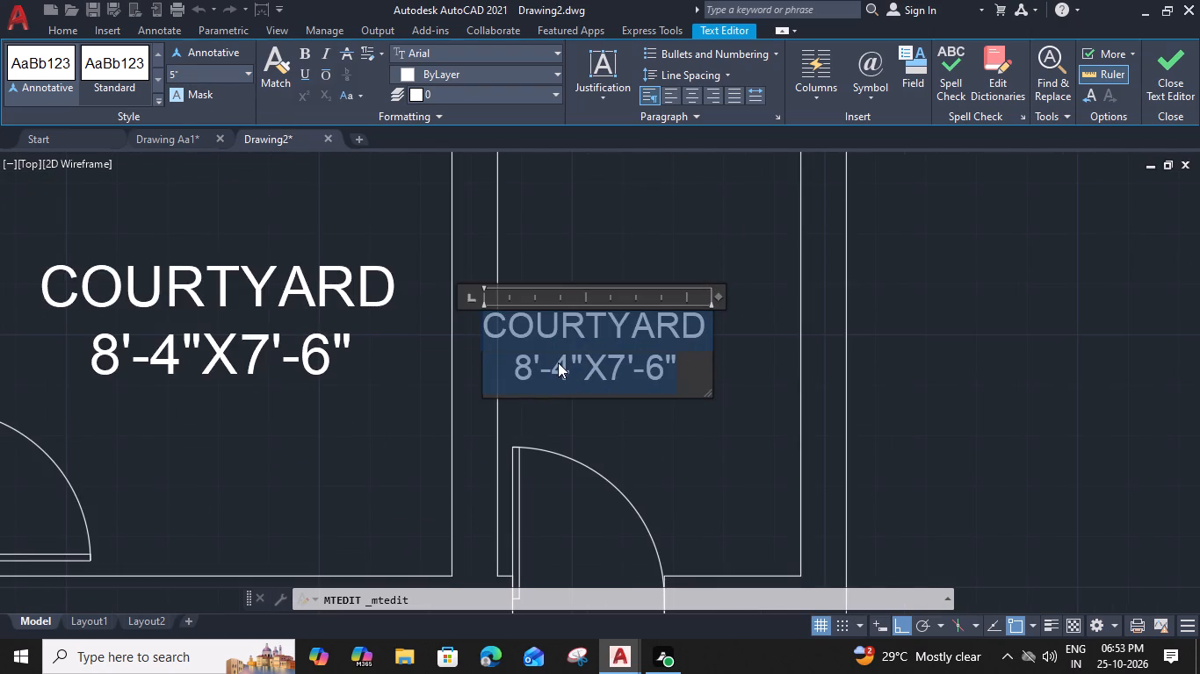
click(526, 362)
drag(531, 366, 510, 363)
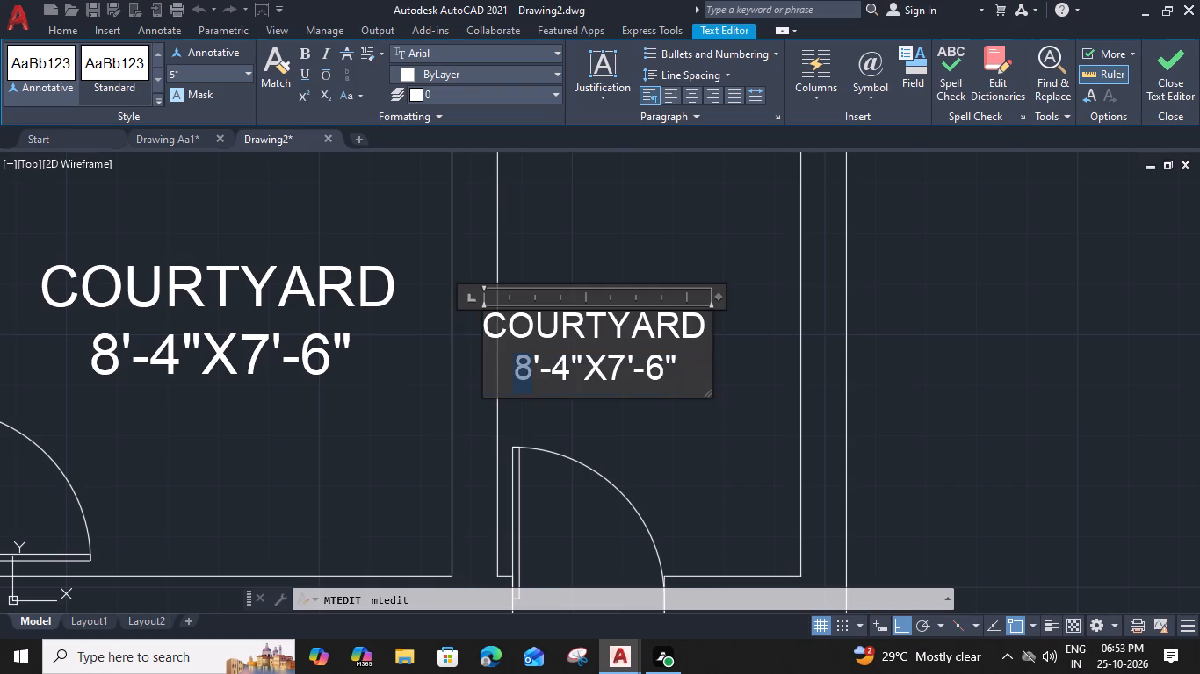
key(5)
drag(542, 369, 557, 371)
drag(570, 372, 557, 372)
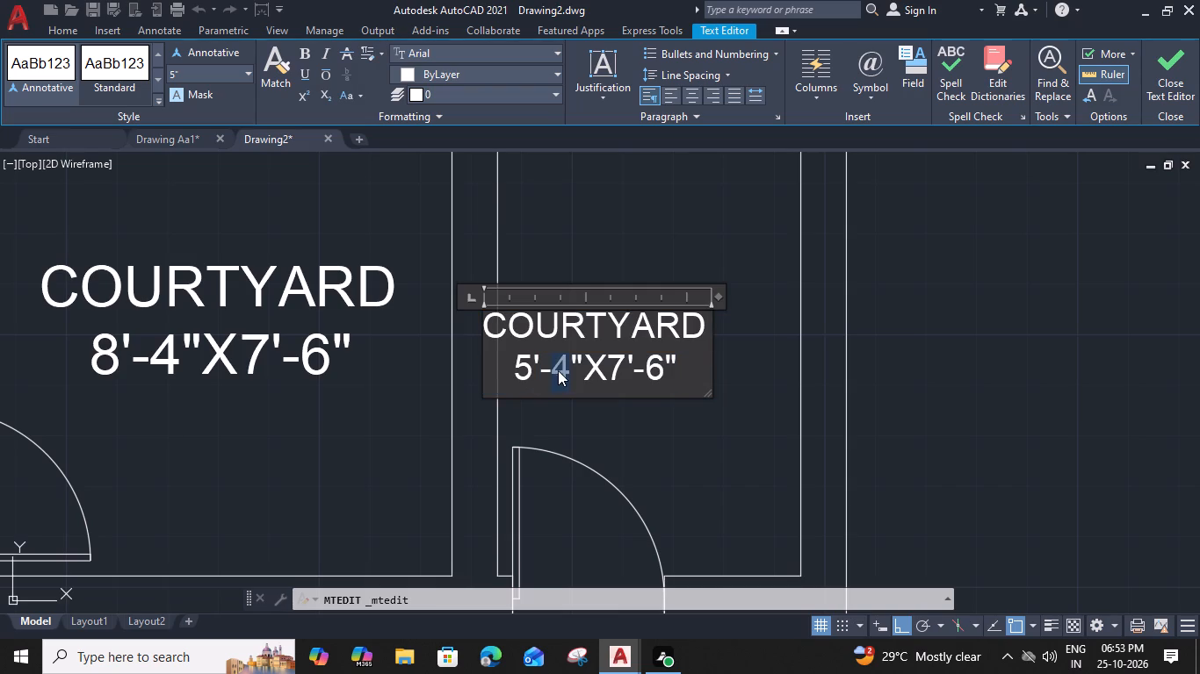
key(0)
Rename the northeastern room's label TOILET, remove the size line's indent, indent the name two spaces, and narrow the text frame to fit.
drag(705, 337, 476, 326)
text(TOIL)
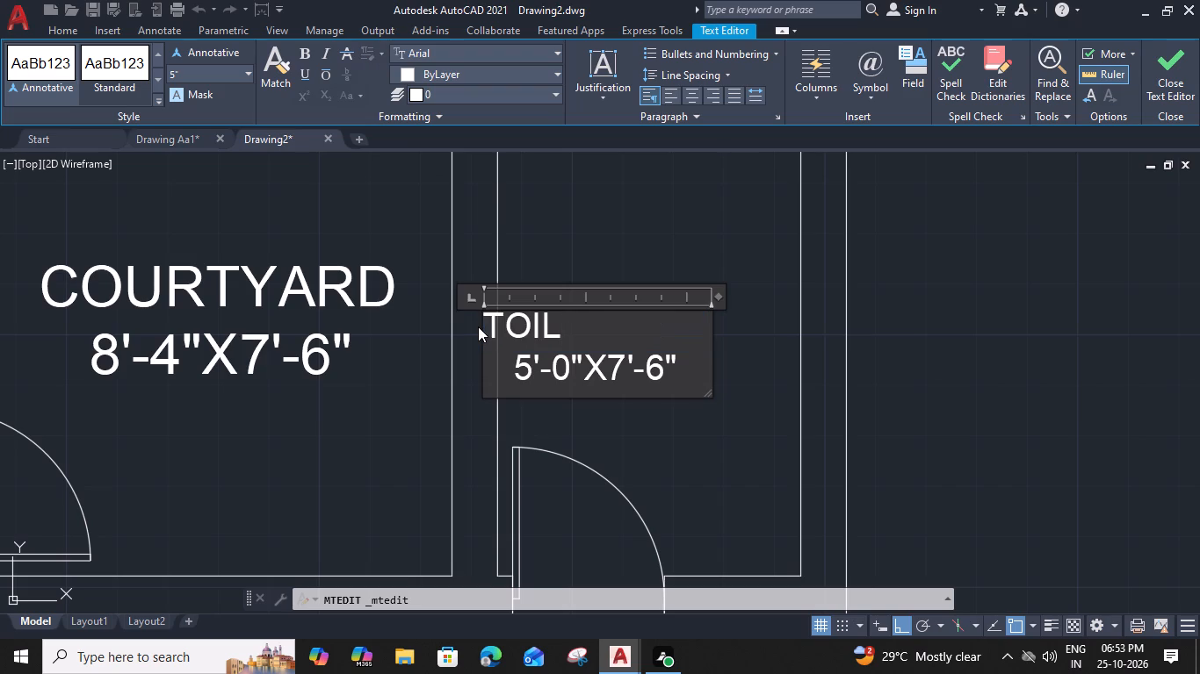
text(ET)
click(515, 367)
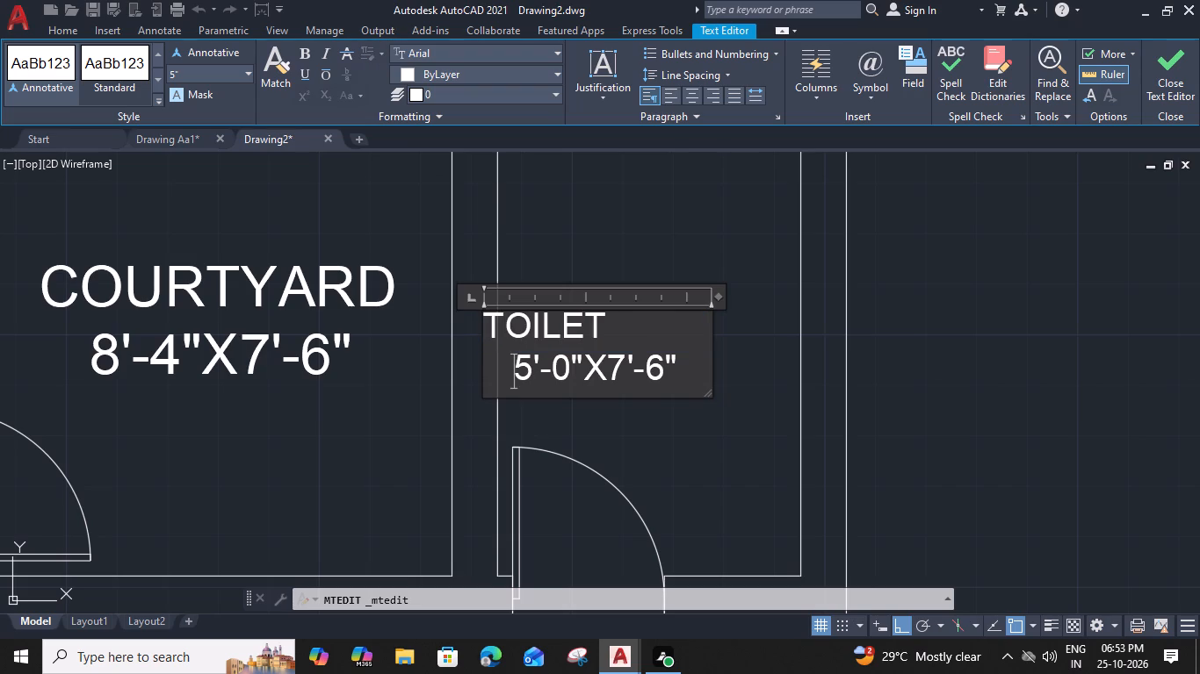
key(BackSpace)
key(BackSpace)
key(BackSpace)
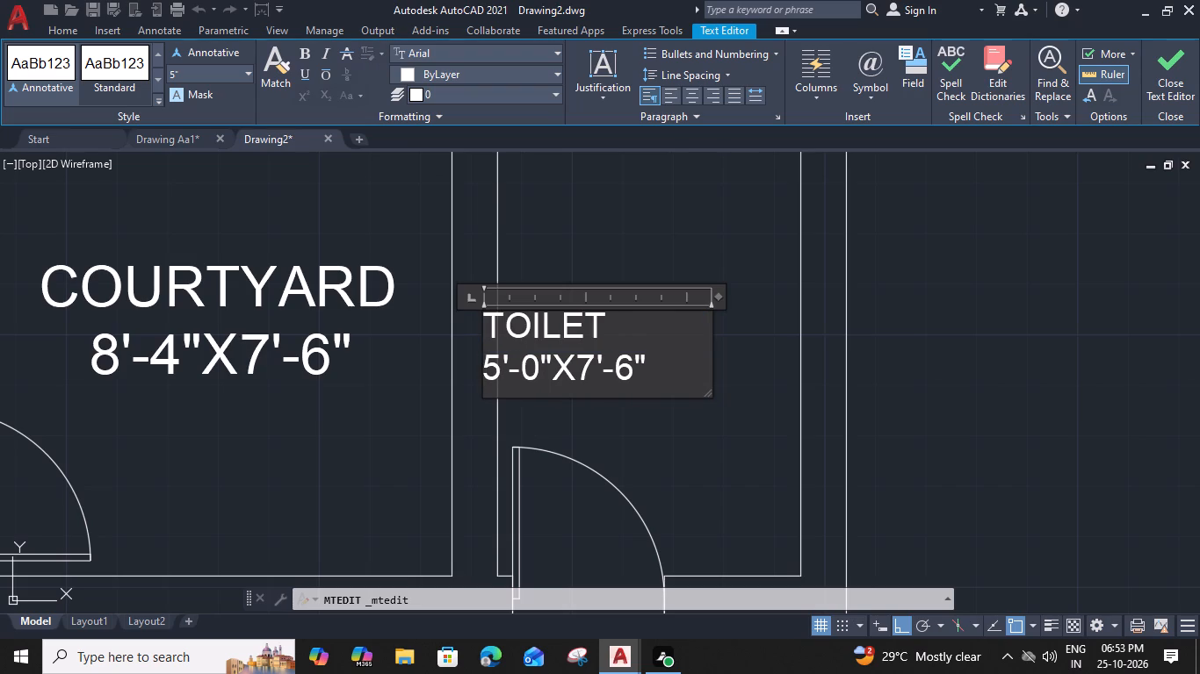
click(488, 330)
key(space)
key(space)
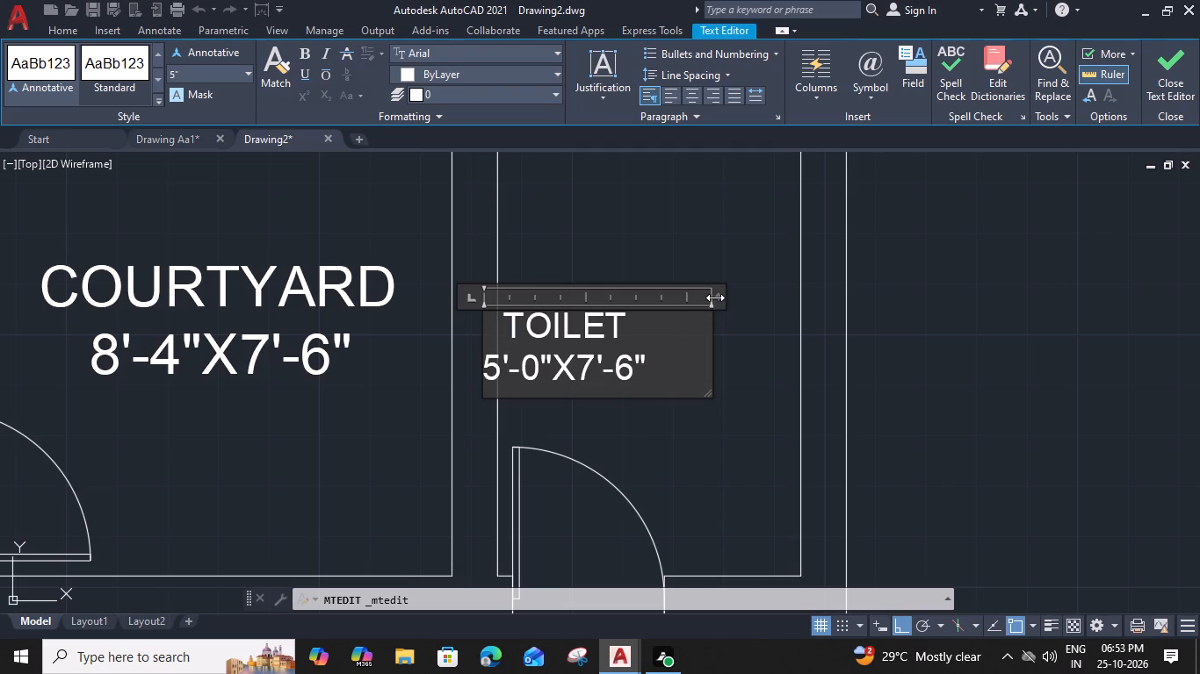
drag(717, 298, 651, 299)
click(661, 395)
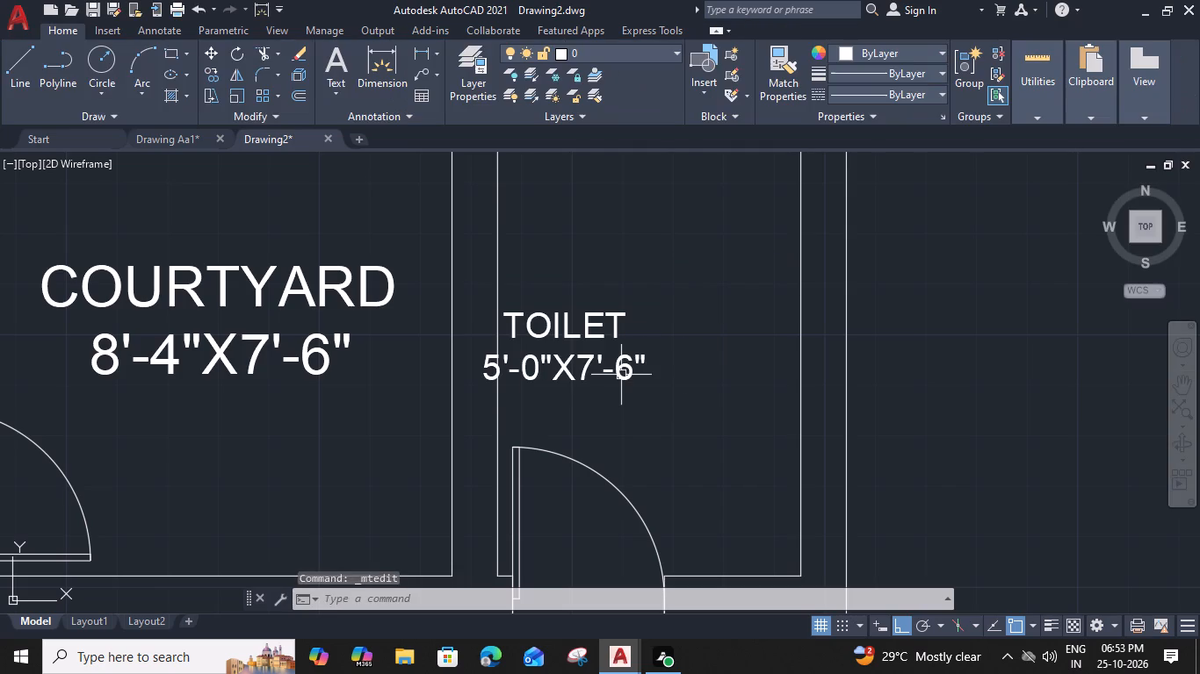
Move the TOILET label east to centre it in the northeastern room.
click(619, 373)
text(M)
key(space)
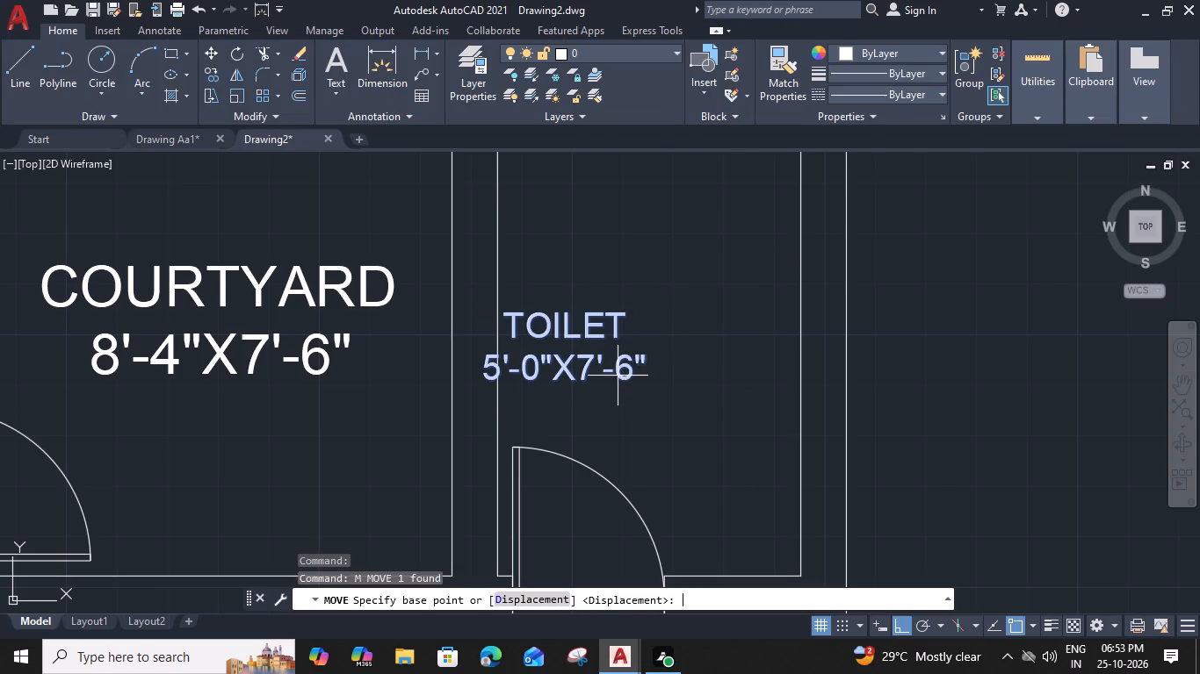
click(643, 381)
click(727, 388)
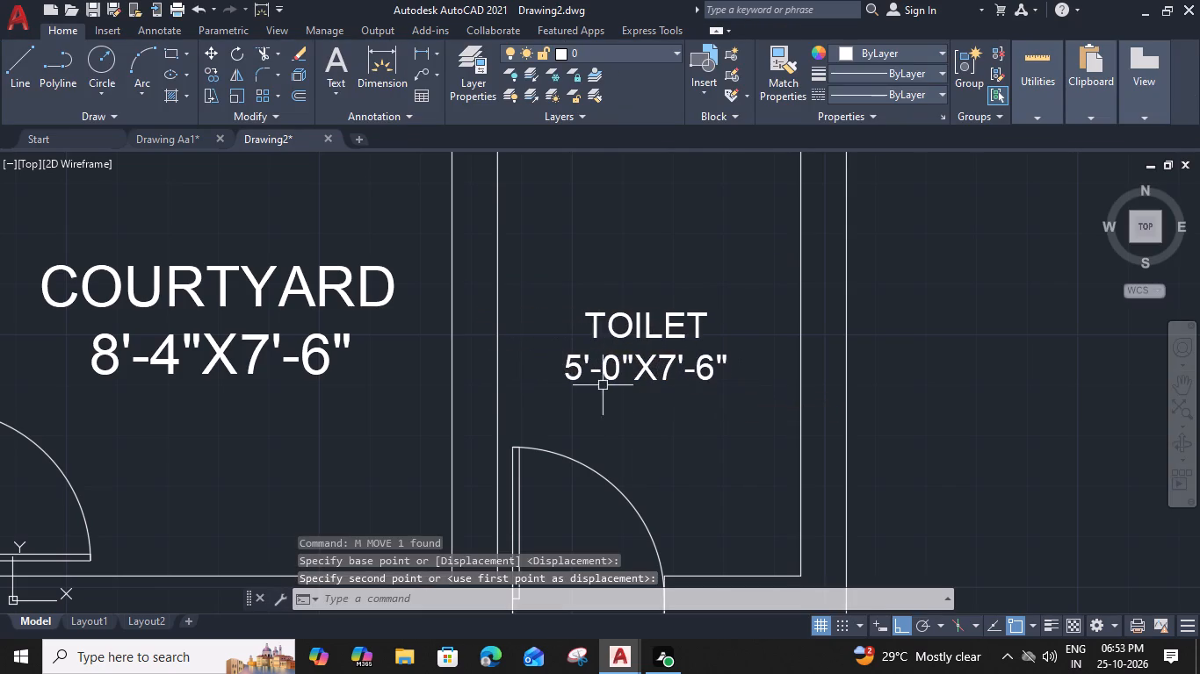
Copy the TOILET label into the western room directly south of the 15'-4"X13'-10" bedroom.
scroll(560, 382, down, 1)
click(568, 369)
key(c)
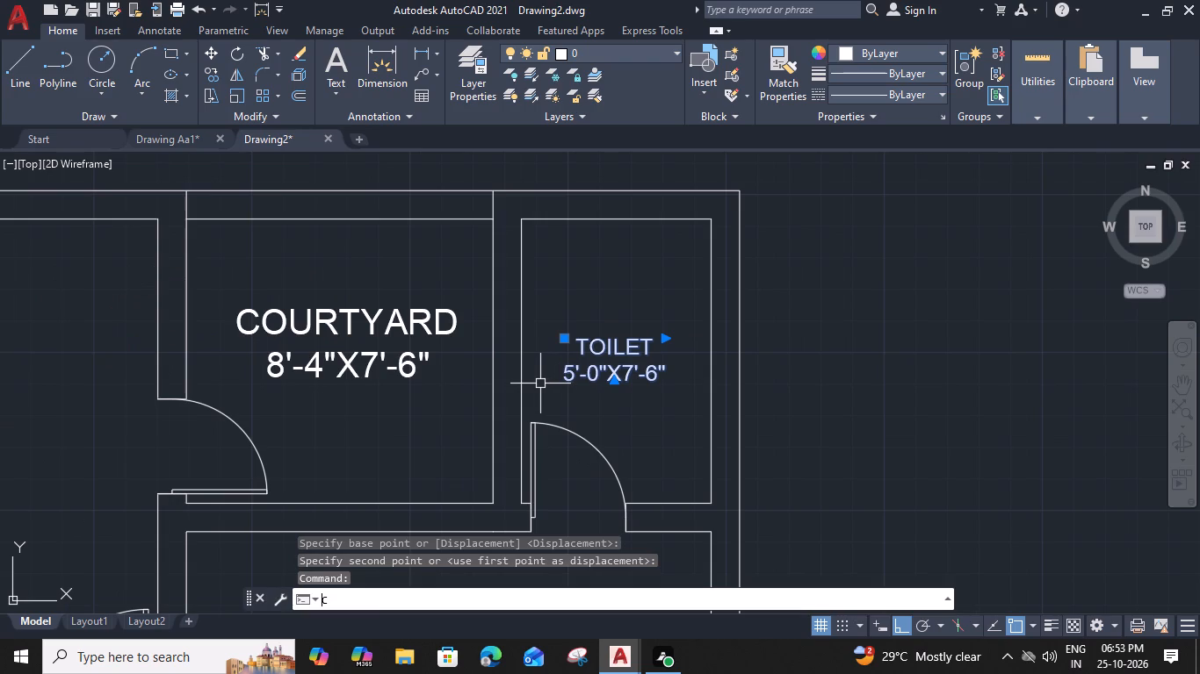
text(O)
key(space)
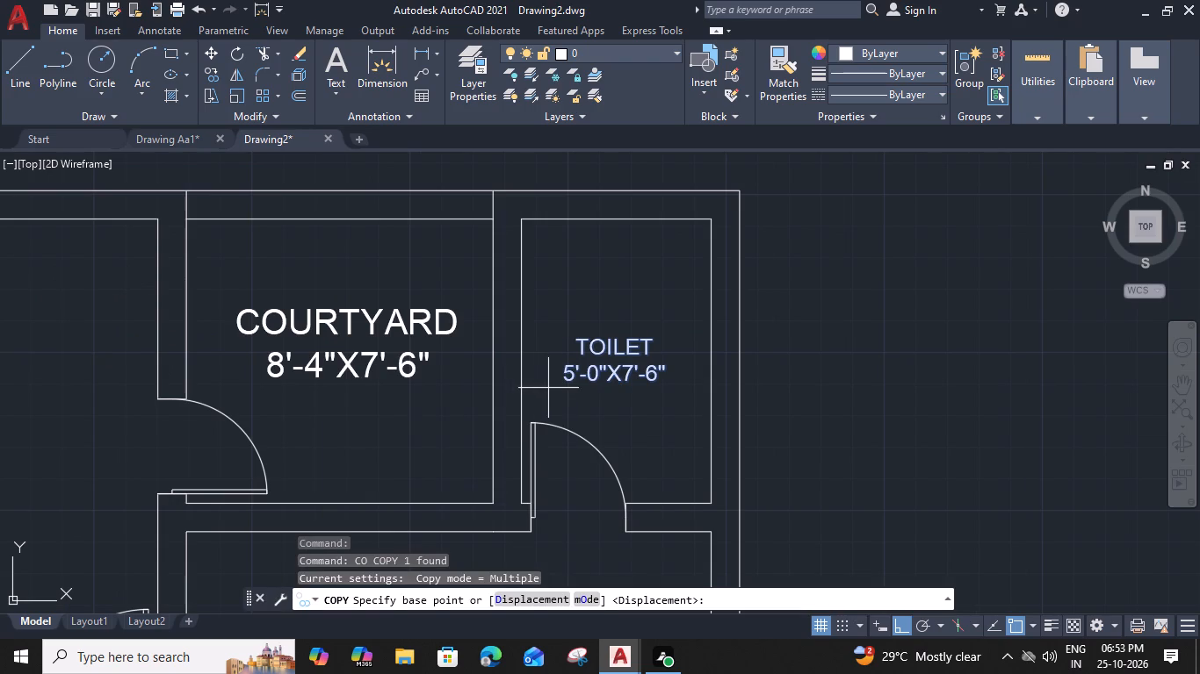
click(564, 380)
scroll(540, 394, down, 2)
middle_drag(514, 437, 639, 271)
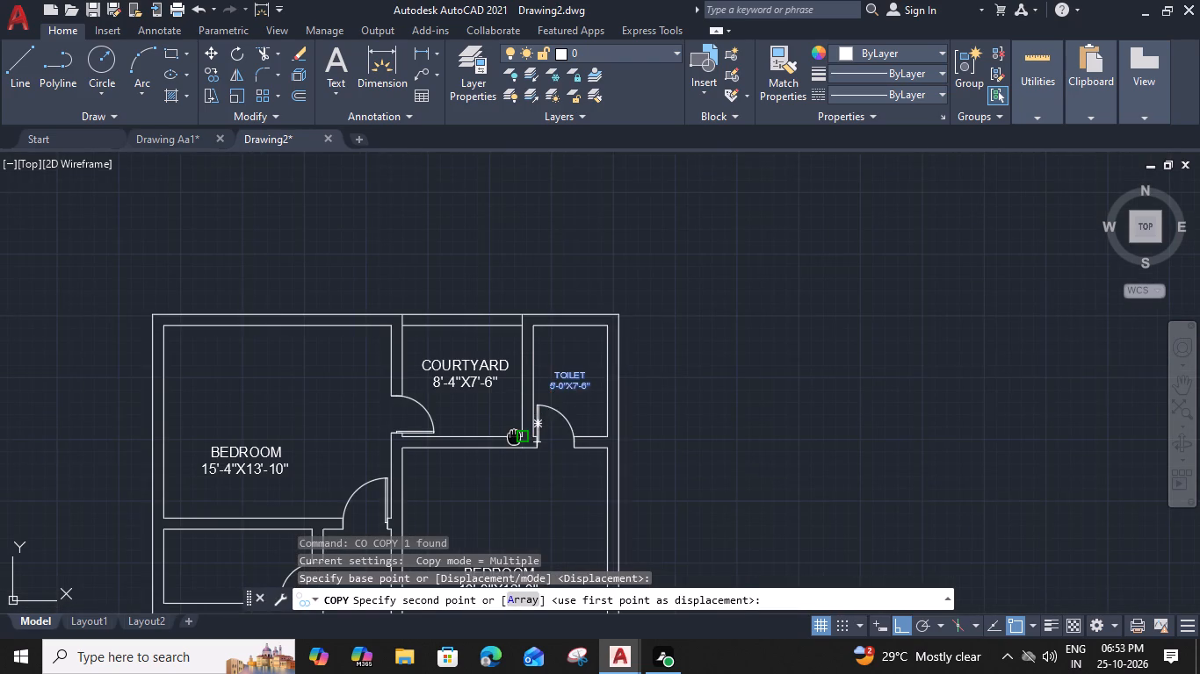
click(297, 399)
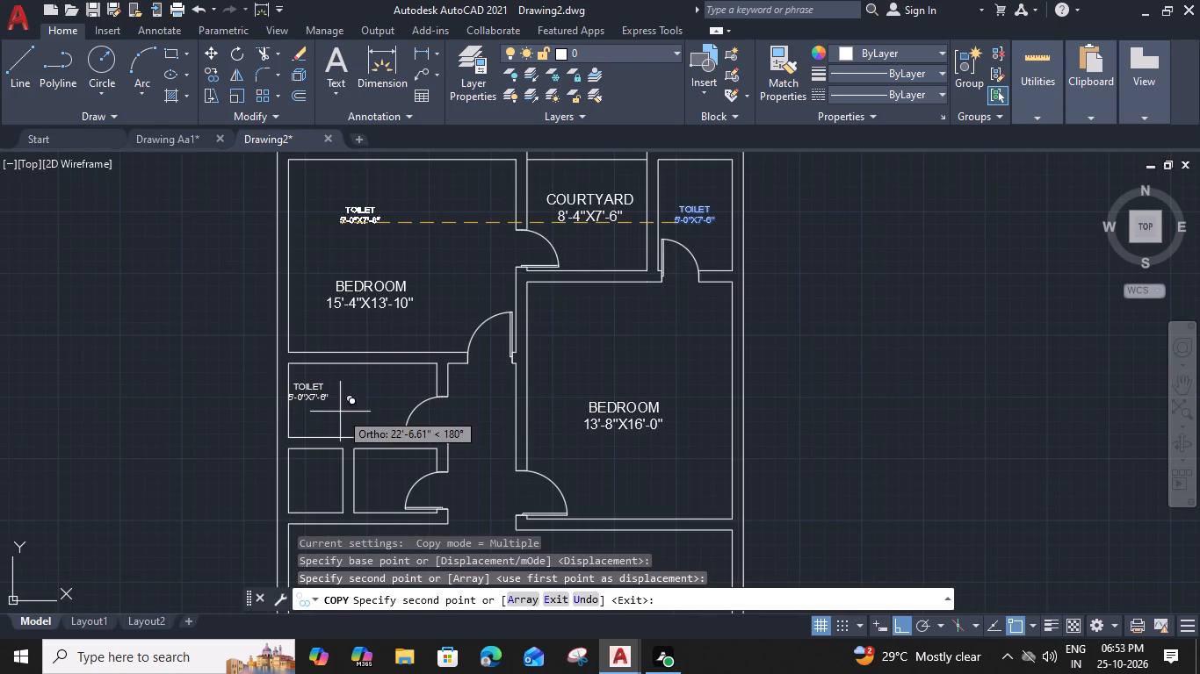
key(Escape)
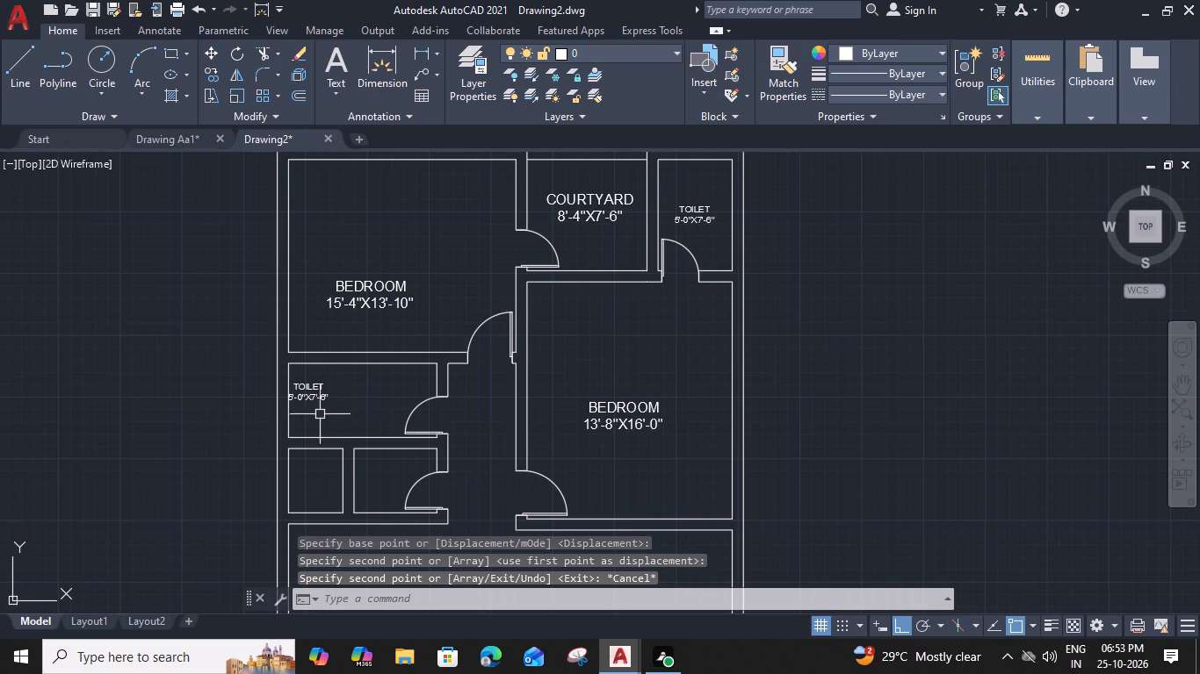
Move the copied TOILET label east, clear of the western room's outer wall.
scroll(314, 410, up, 1)
click(327, 393)
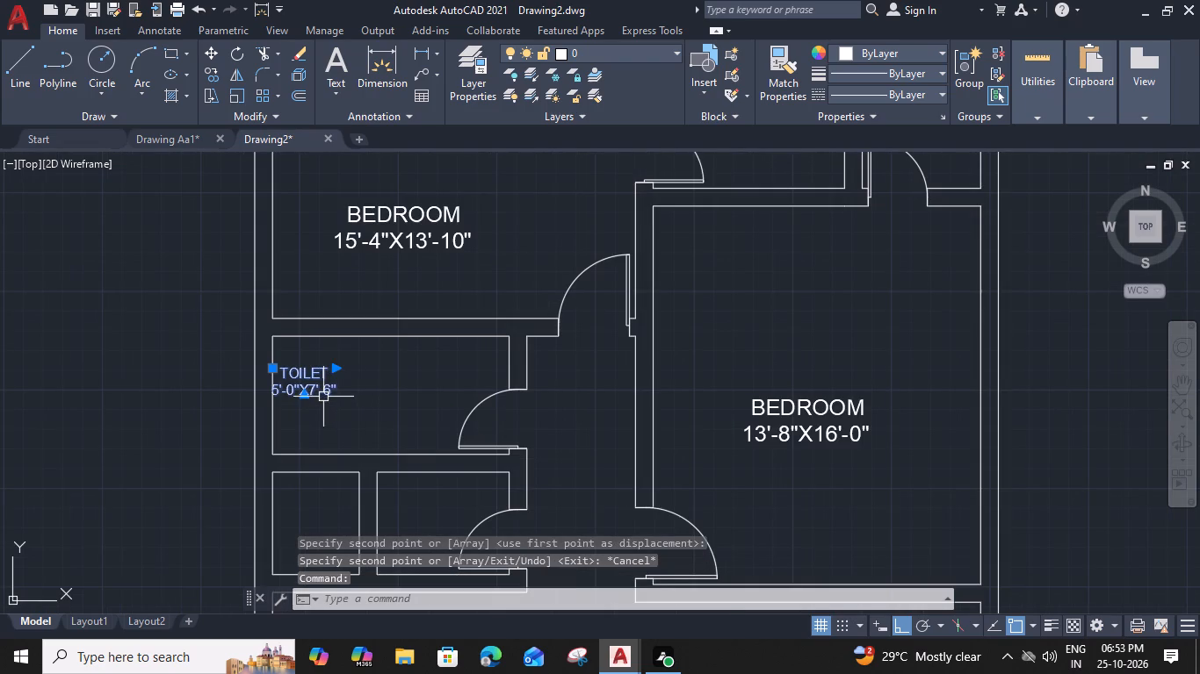
text(M)
key(space)
click(336, 394)
click(391, 398)
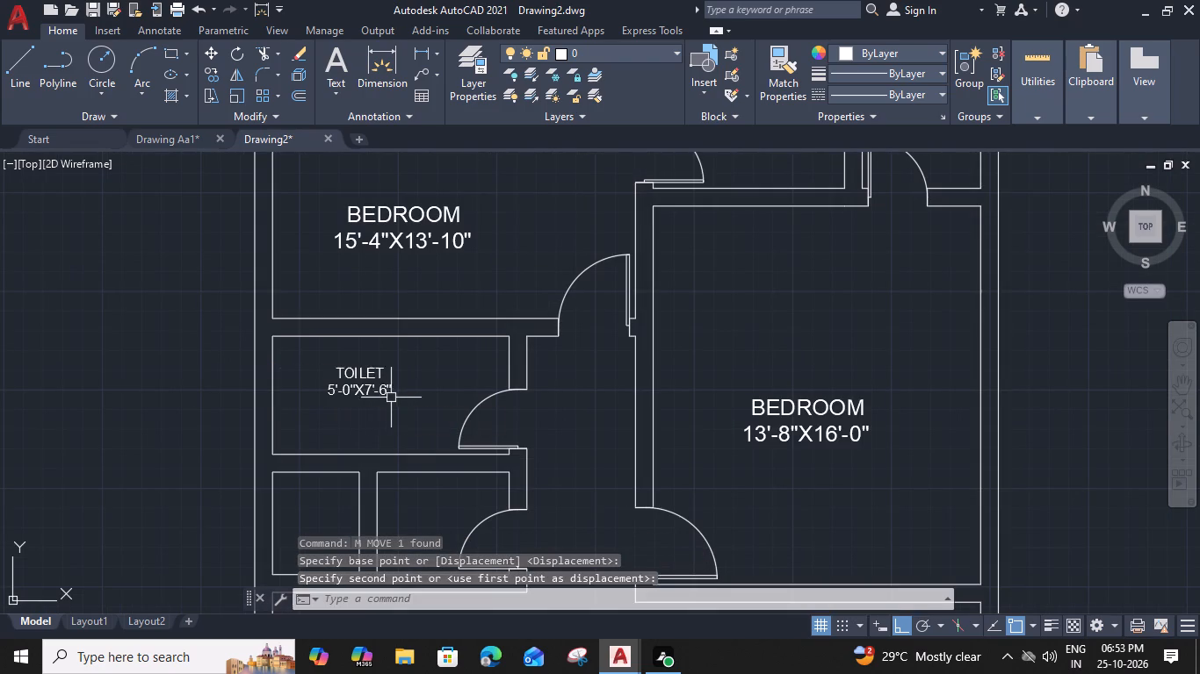
Change the western TOILET label's size line to 10'-0"X5'-0", widen the text frame to fit, and indent the name one more space.
double_click(361, 387)
scroll(333, 389, up, 2)
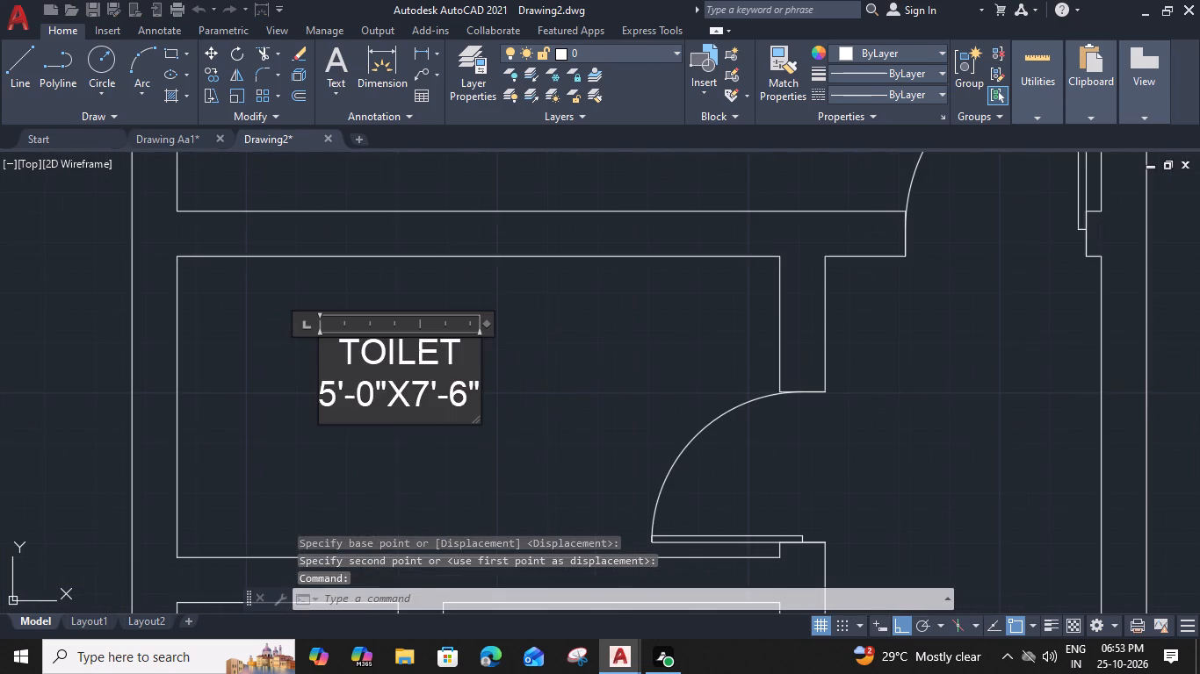
drag(332, 393, 317, 392)
key(1)
key(0)
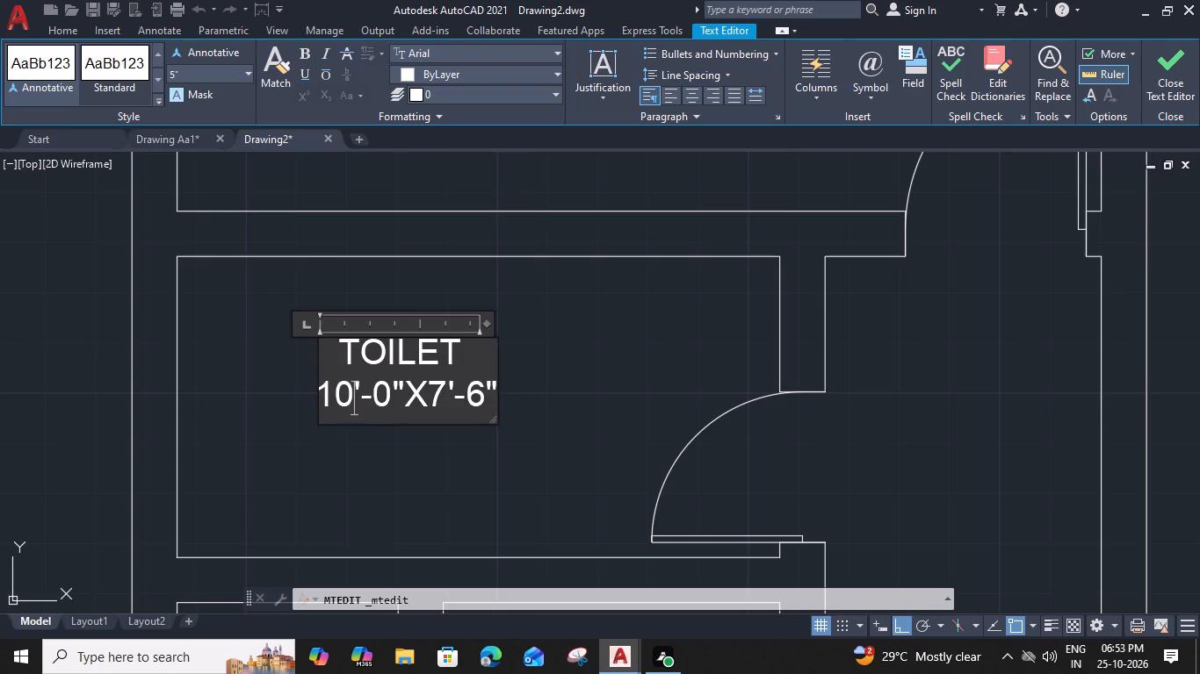
click(440, 394)
key(5)
drag(471, 396, 483, 399)
key(0)
drag(487, 322, 506, 324)
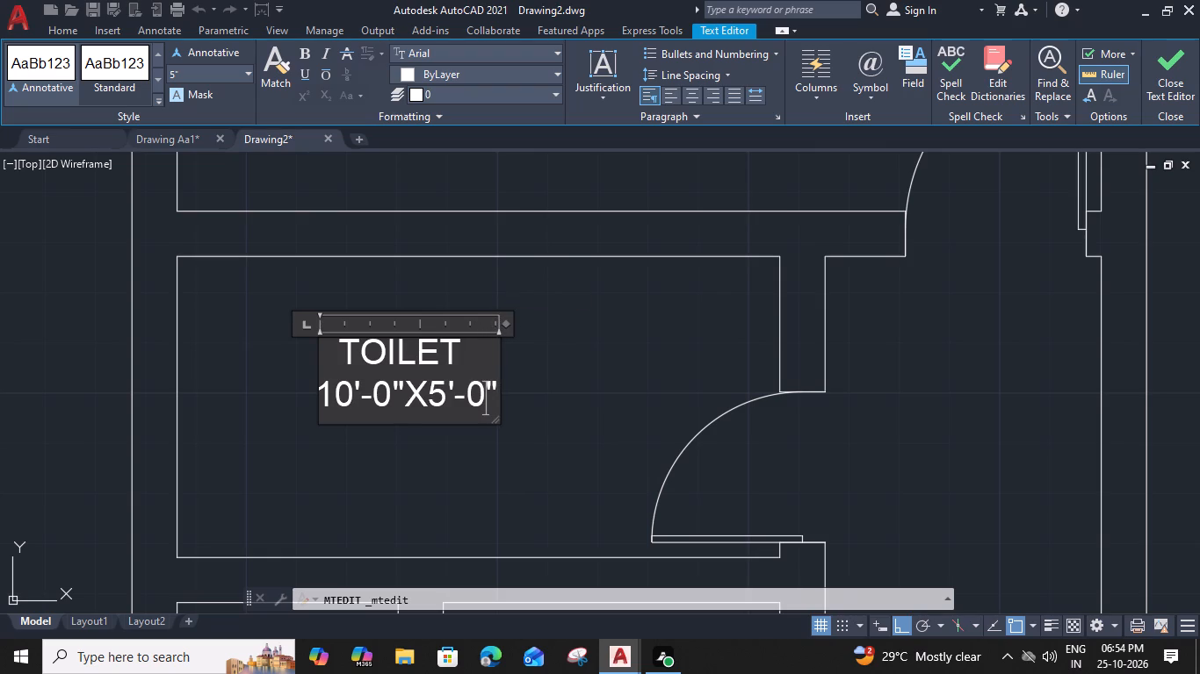
click(345, 356)
key(space)
click(402, 433)
Copy the 10'-0"X5'-0" TOILET label south into the small room with the door below it.
scroll(402, 433, down, 1)
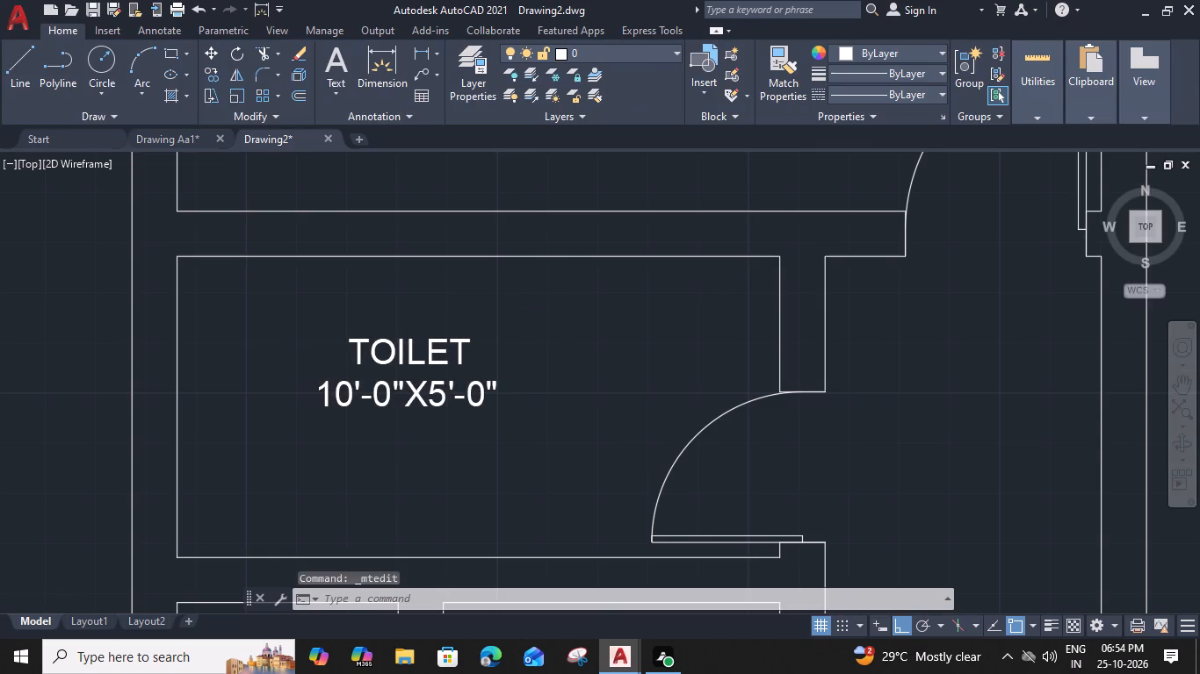
middle_drag(402, 433, 435, 348)
click(429, 313)
text(CO)
key(space)
drag(387, 335, 389, 351)
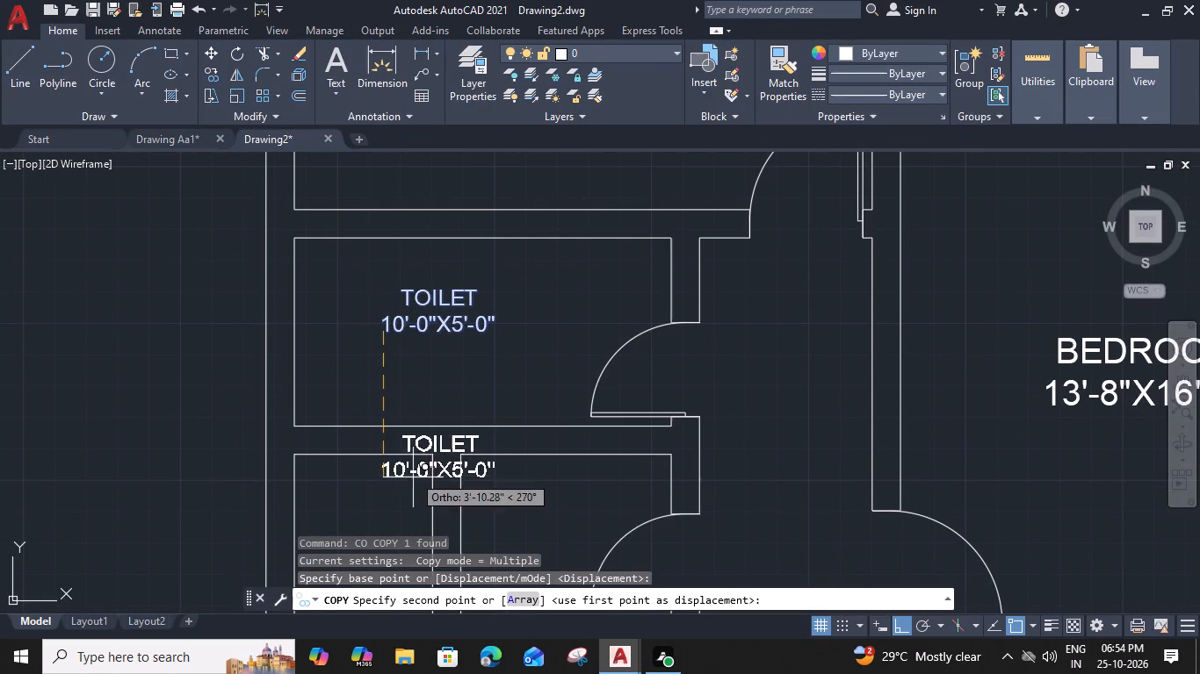
middle_drag(413, 382, 389, 221)
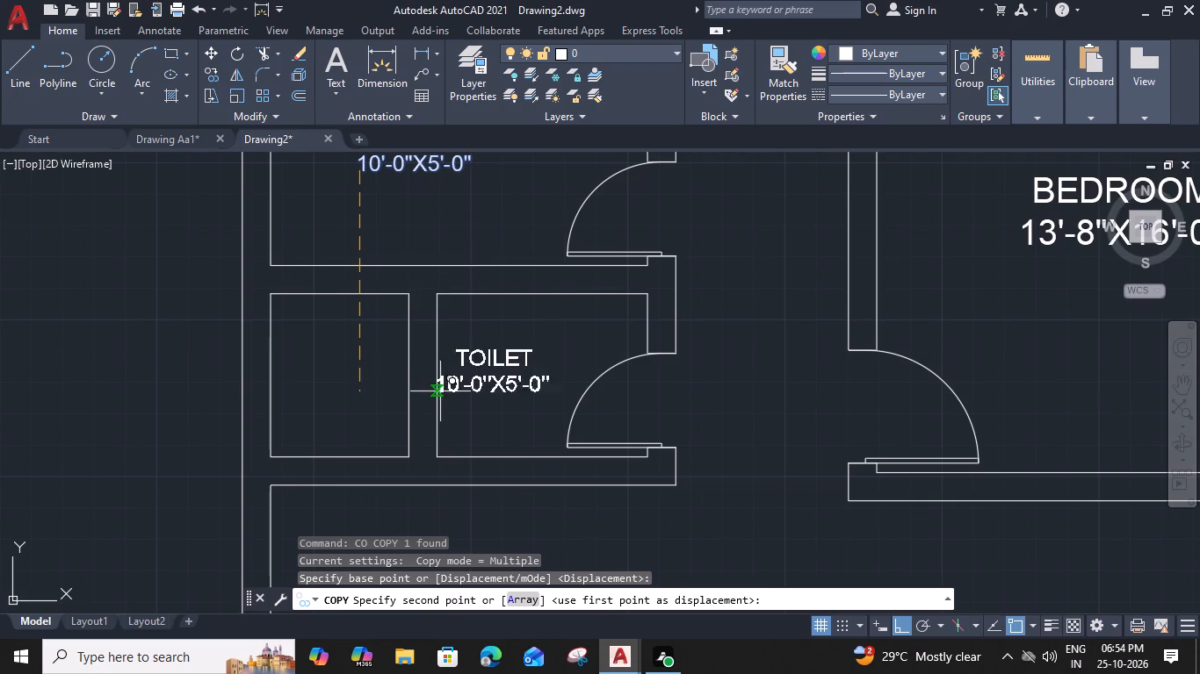
click(438, 391)
key(Escape)
Change the copied TOILET label's size line to 6'-0"X4'-4" and reduce the name's indent by one space.
double_click(510, 383)
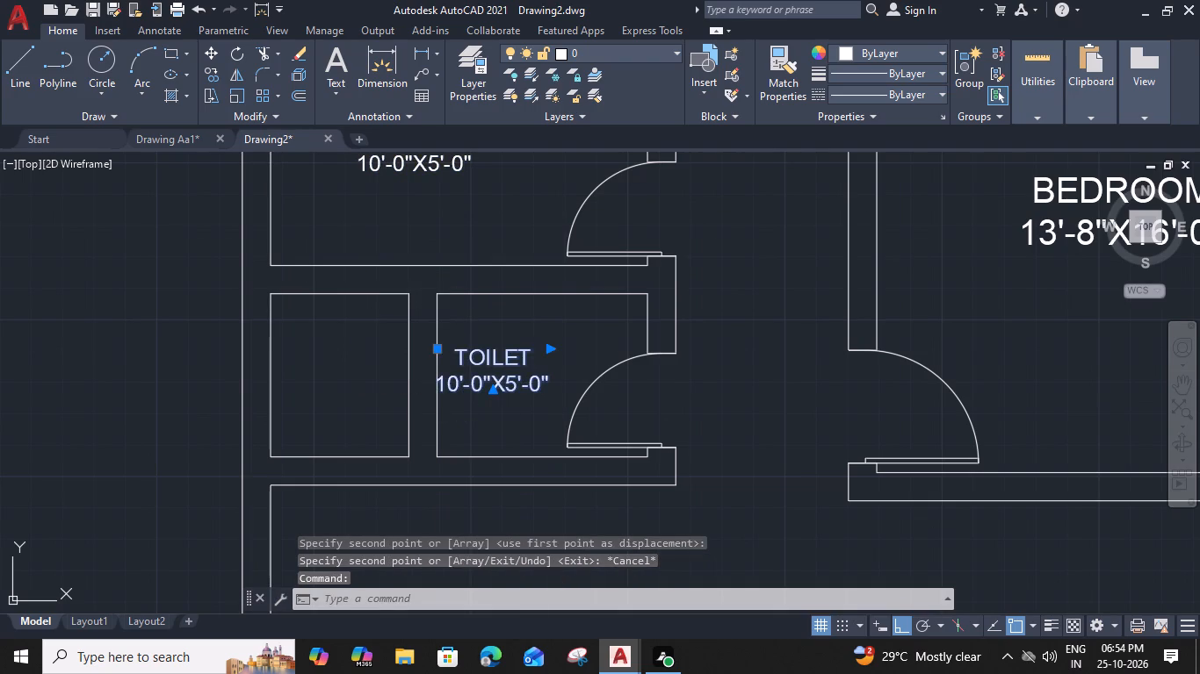
scroll(486, 386, up, 2)
drag(415, 387, 355, 391)
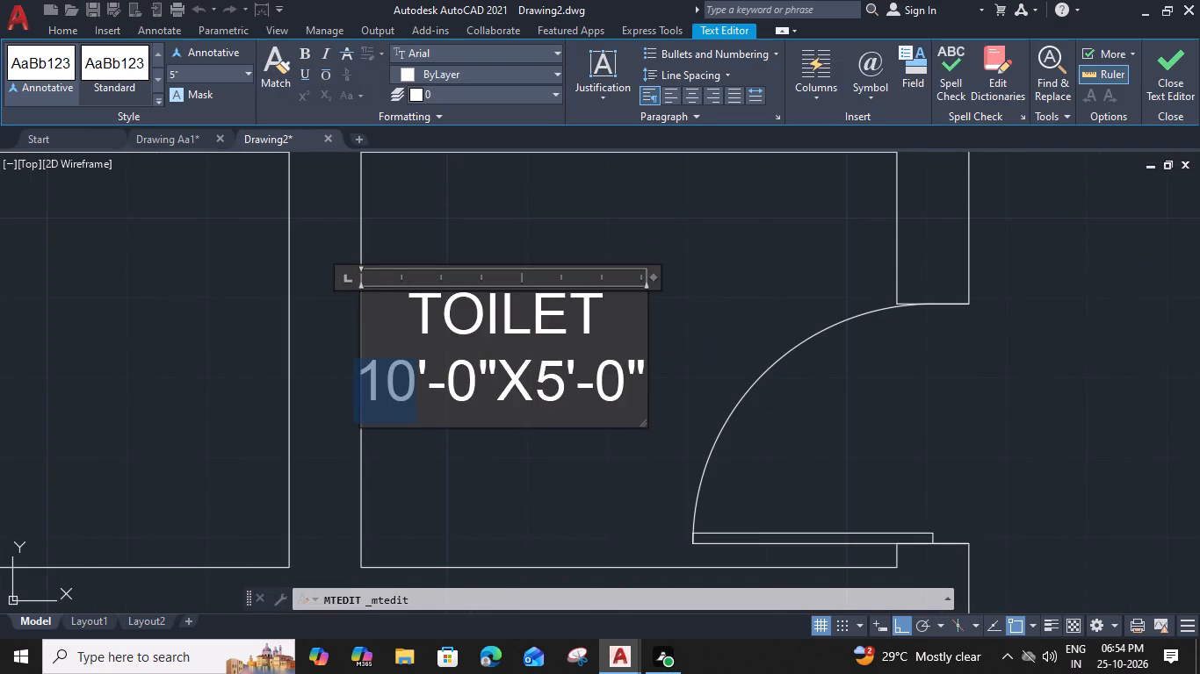
drag(355, 391, 349, 390)
key(6)
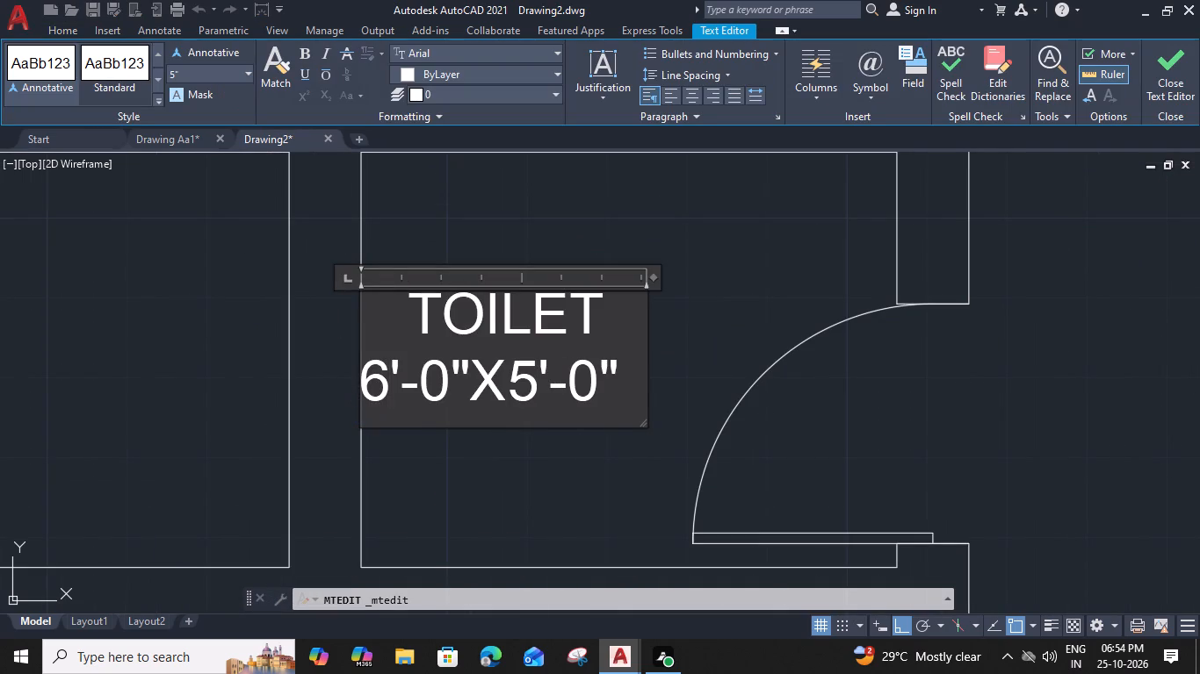
drag(524, 388, 517, 388)
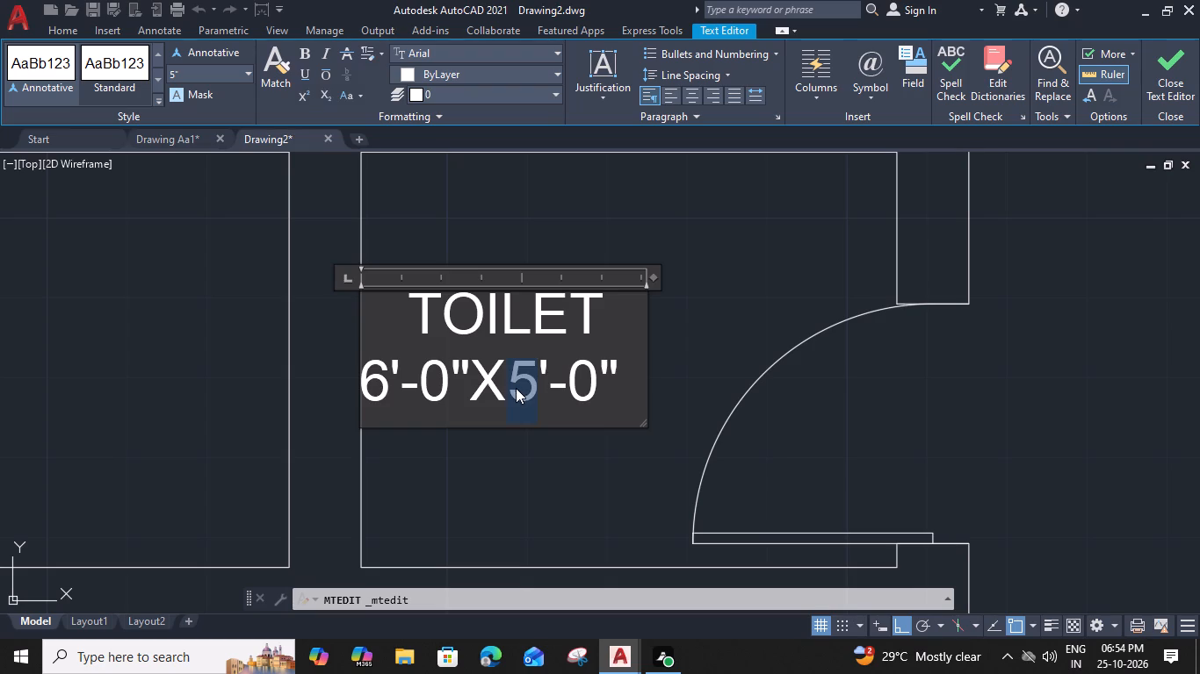
key(4)
drag(598, 385, 577, 387)
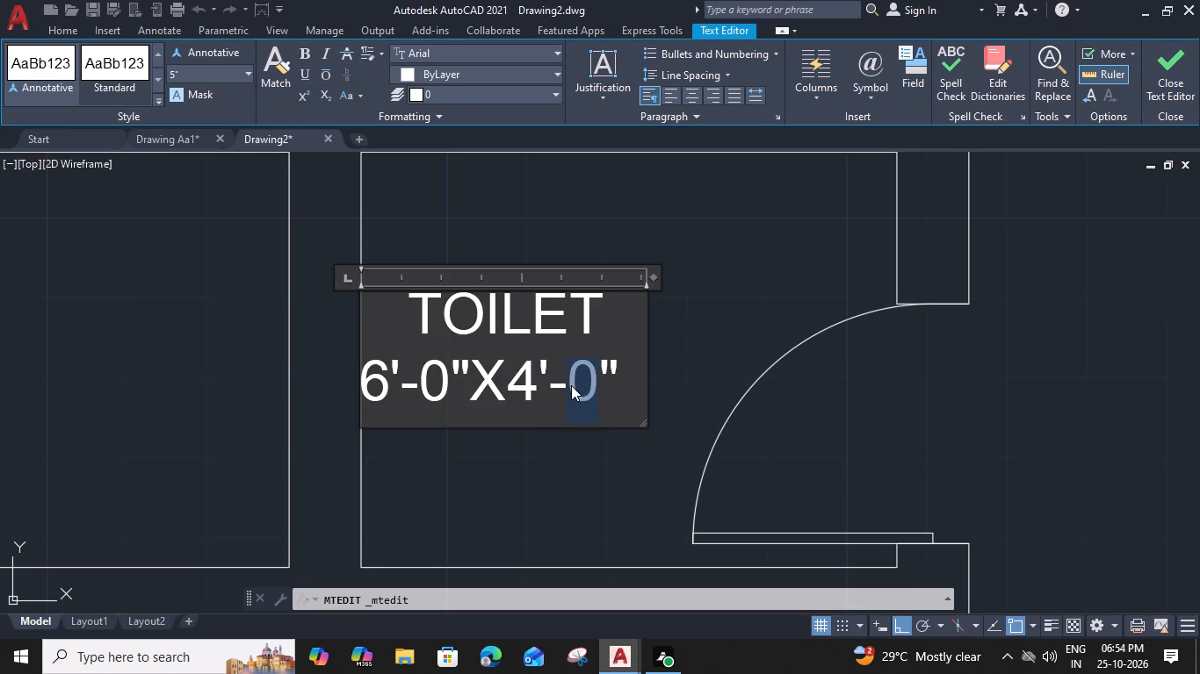
key(4)
click(415, 326)
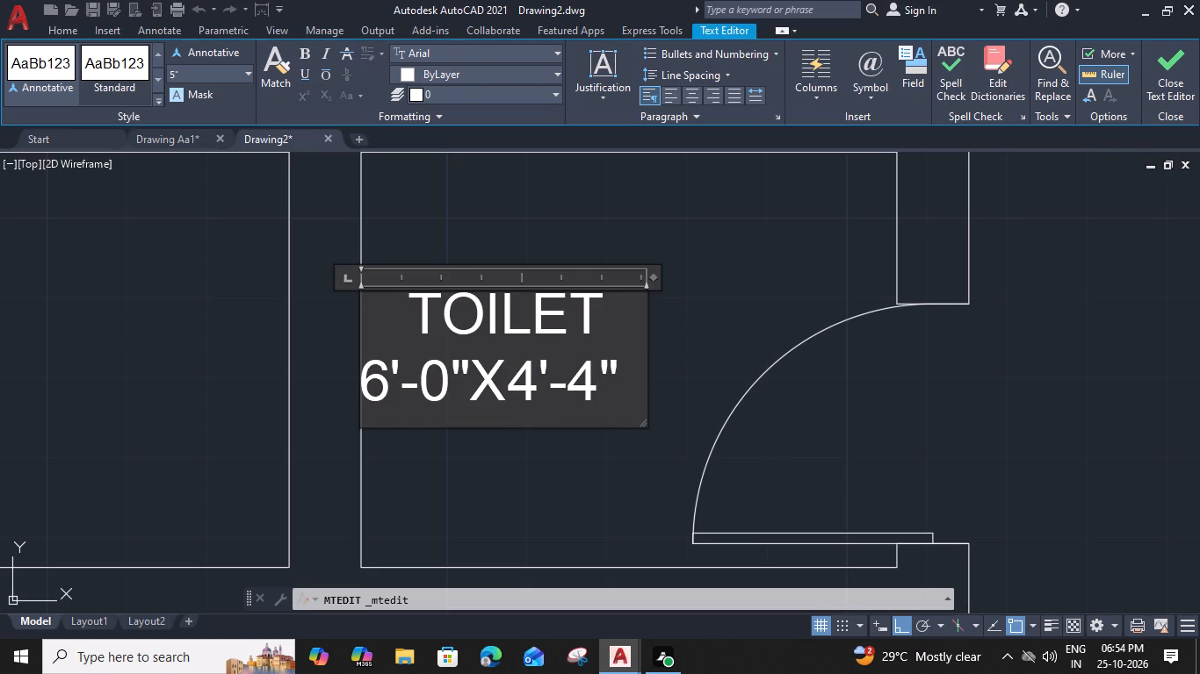
key(BackSpace)
click(526, 470)
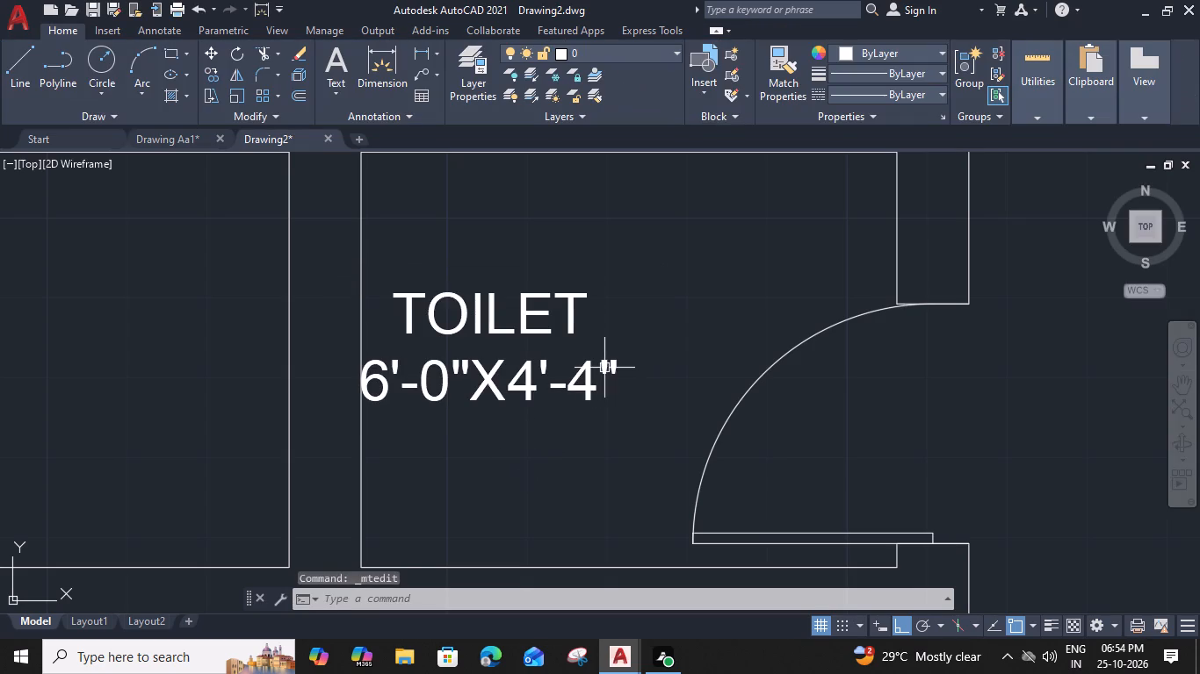
Move the 6'-0"X4'-4" TOILET label slightly east, clear of the small room's western wall.
click(590, 384)
text(M)
key(space)
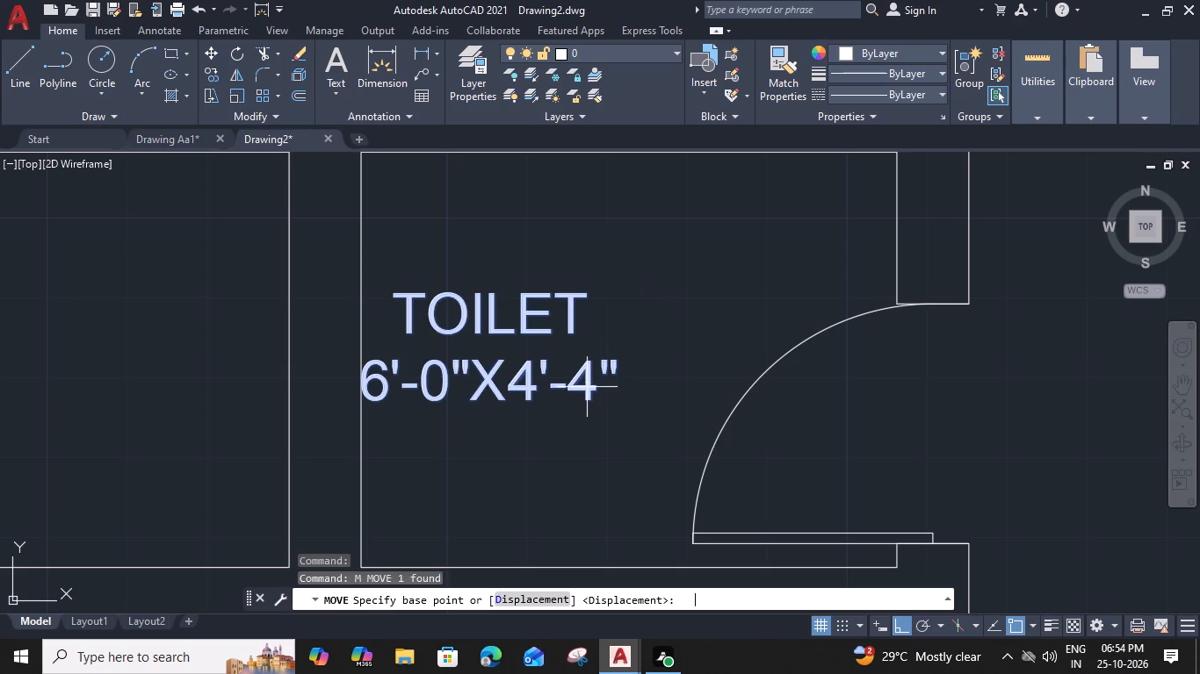
click(637, 401)
click(683, 405)
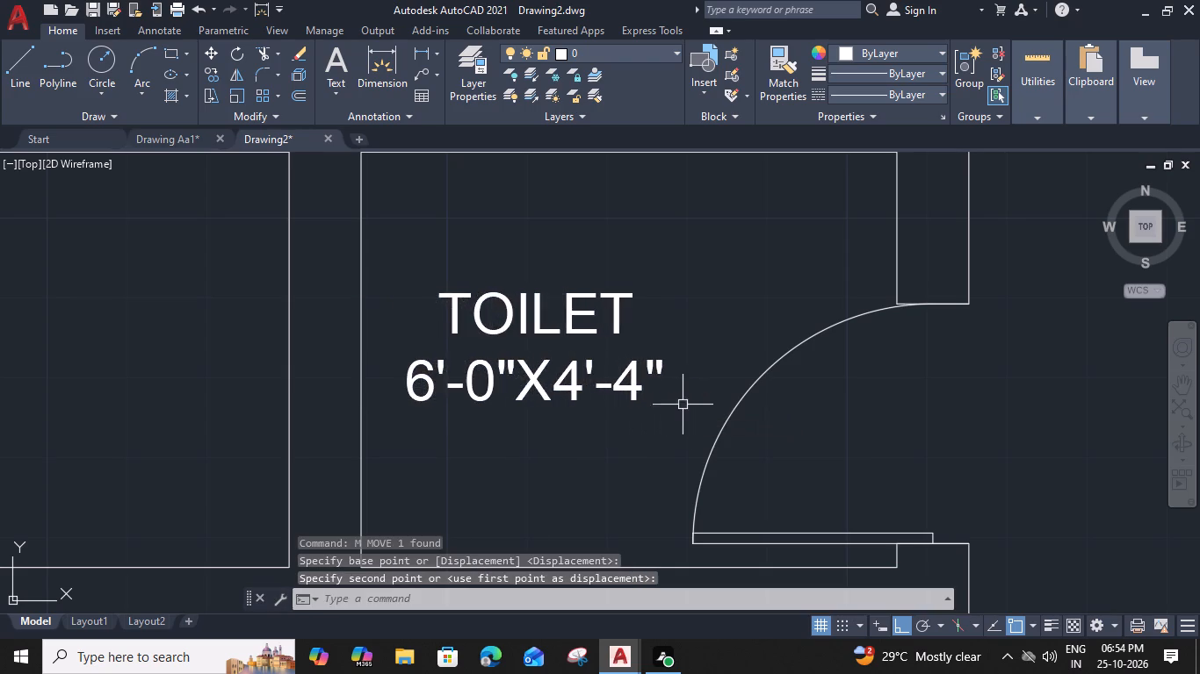
Copy the 6'-0"X4'-4" TOILET label west into the adjoining small room that has no door.
scroll(535, 401, down, 1)
middle_drag(506, 404, 694, 419)
click(651, 401)
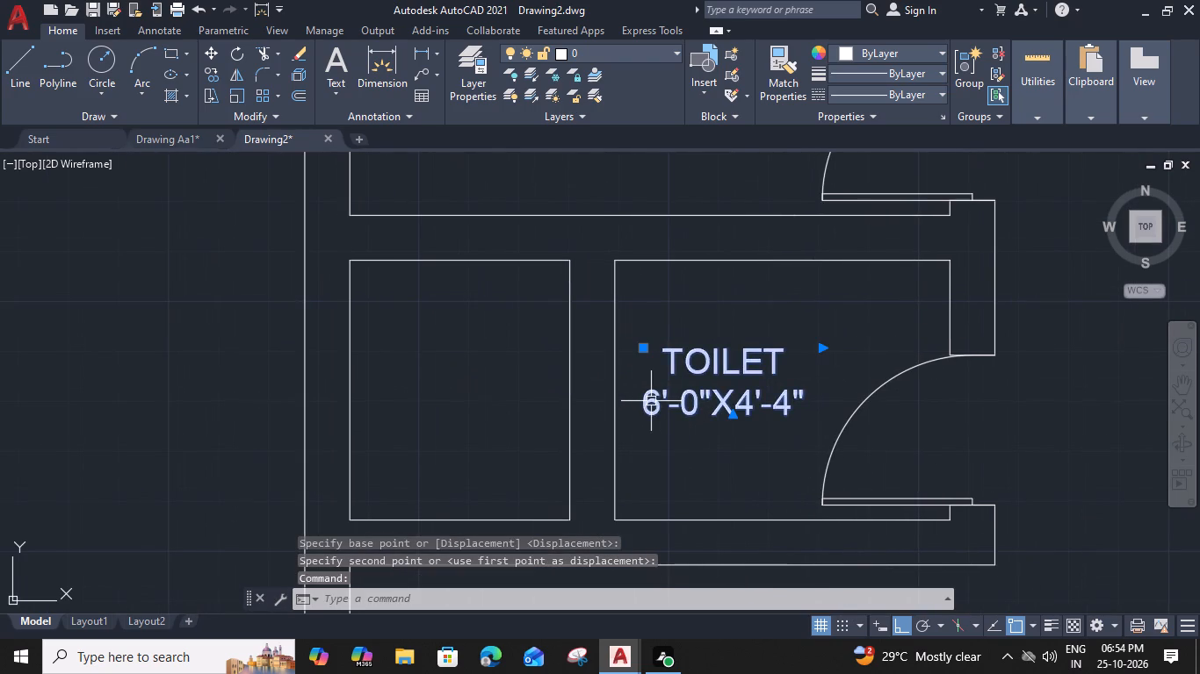
key(c)
key(o)
key(space)
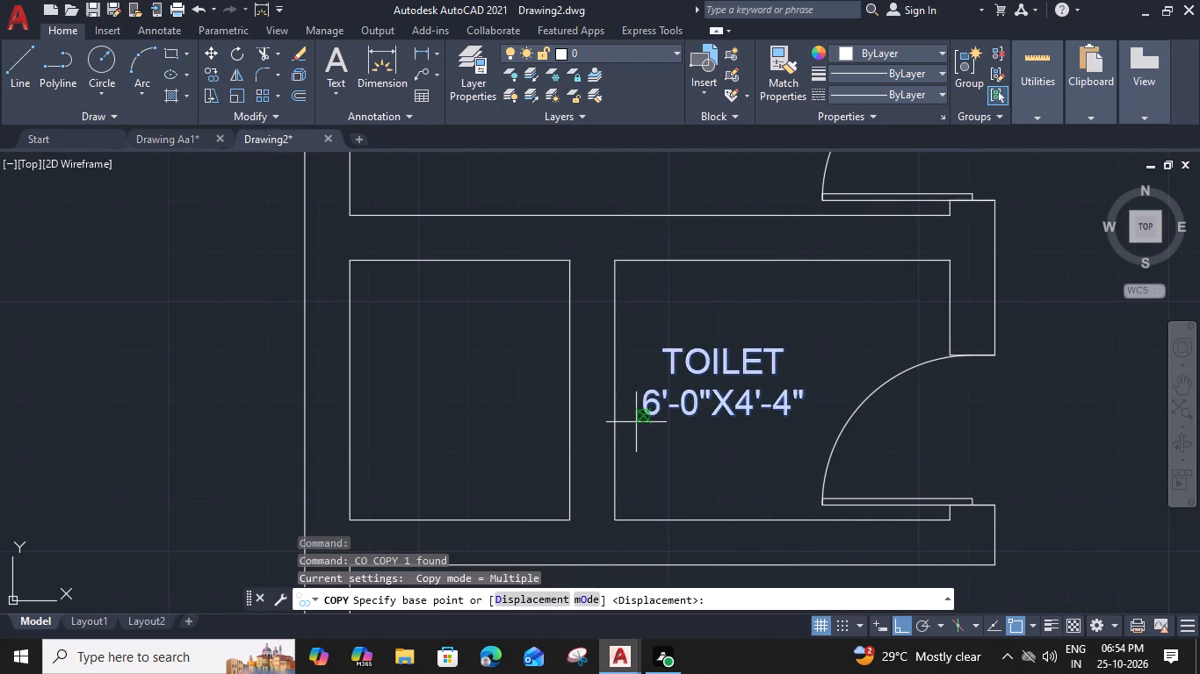
click(641, 413)
click(371, 401)
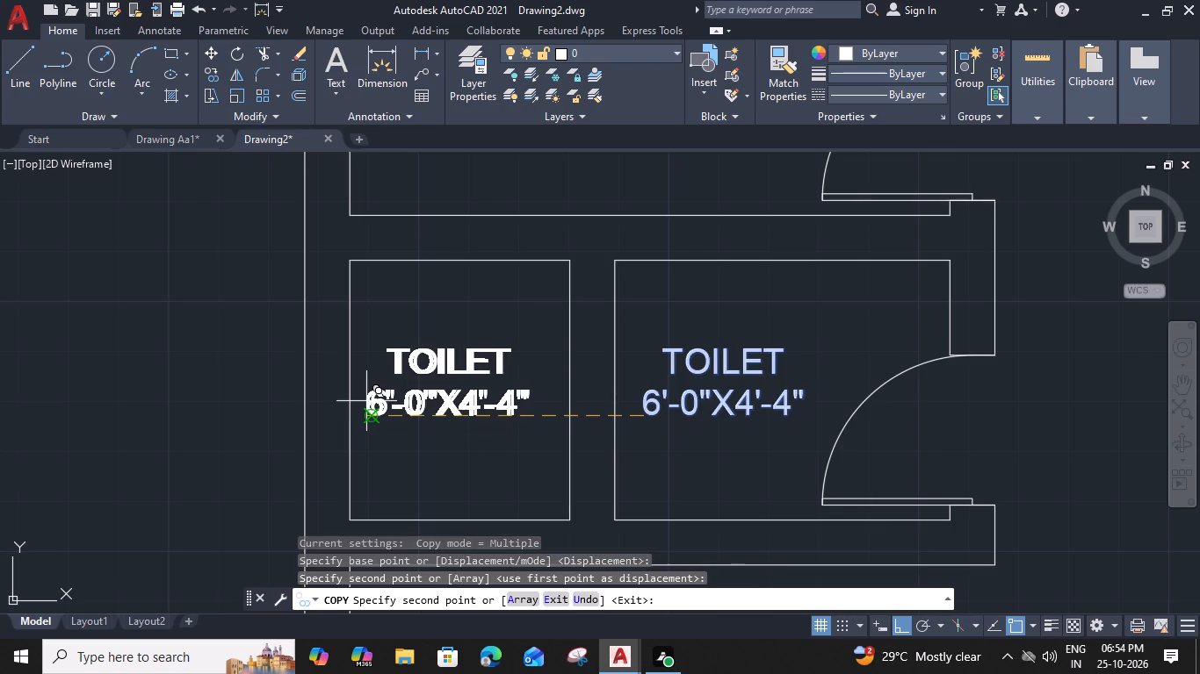
key(Escape)
Change the copied label's name to CUT OUT and its size line to 3'-8"X4'-4".
double_click(384, 390)
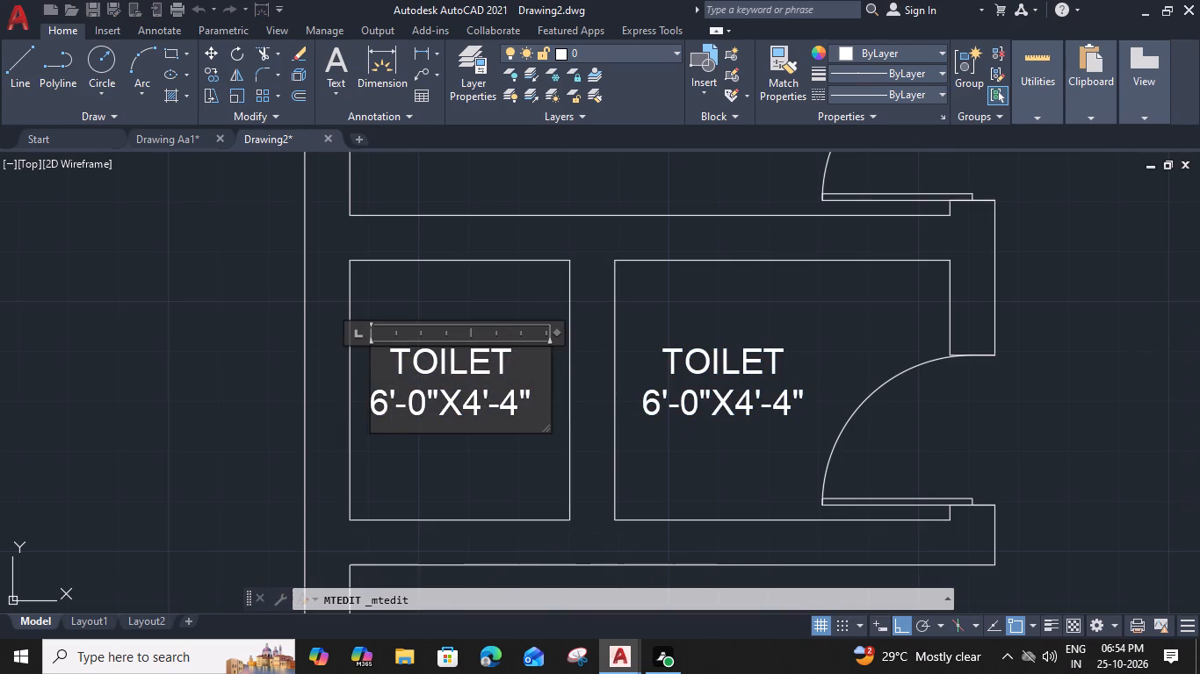
drag(503, 371, 413, 368)
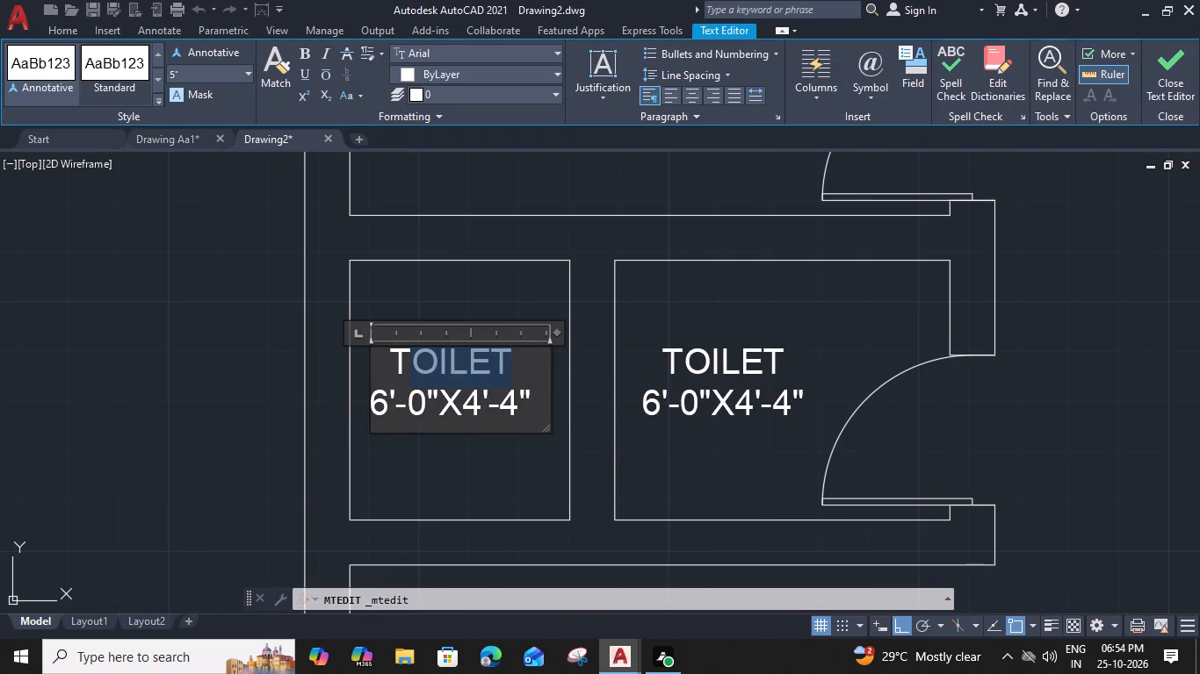
drag(413, 368, 393, 368)
click(502, 367)
drag(508, 365, 337, 355)
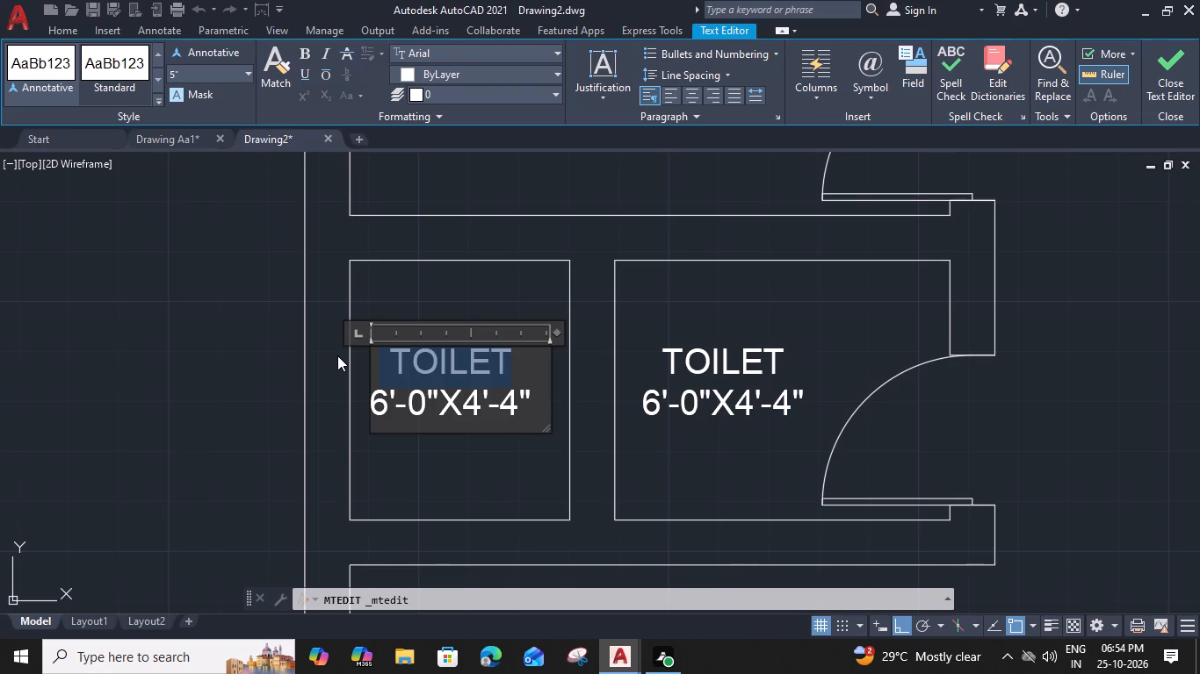
text(CUT)
key(space)
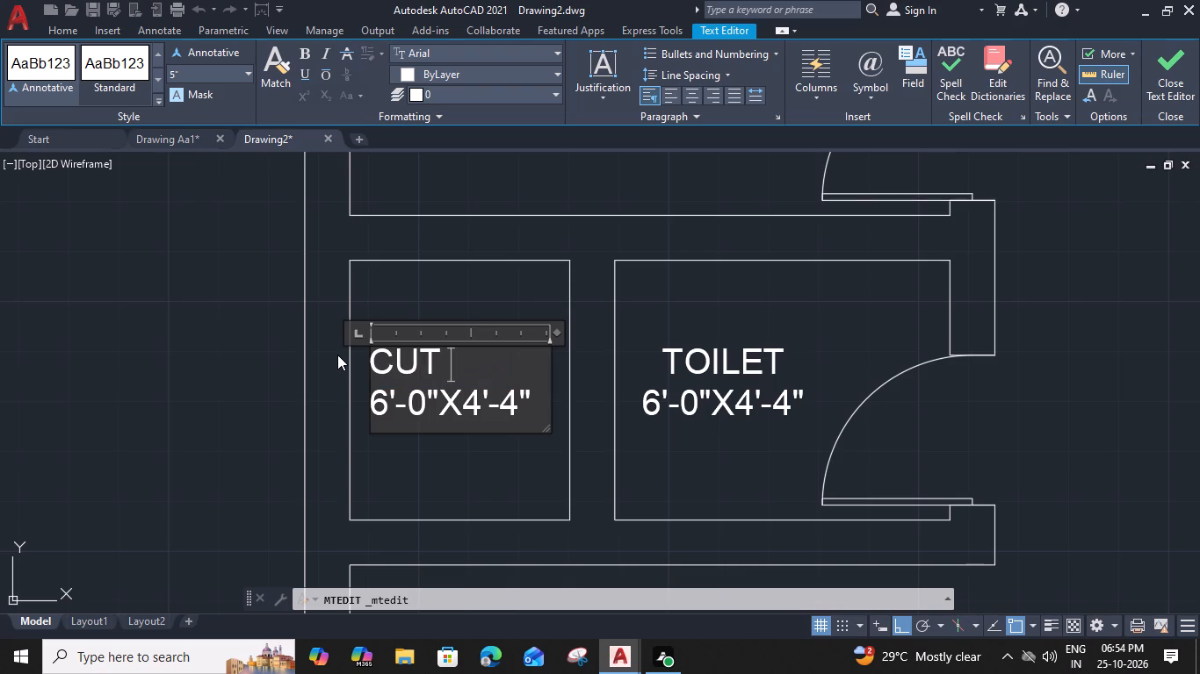
key(o)
text(UT)
scroll(386, 410, up, 1)
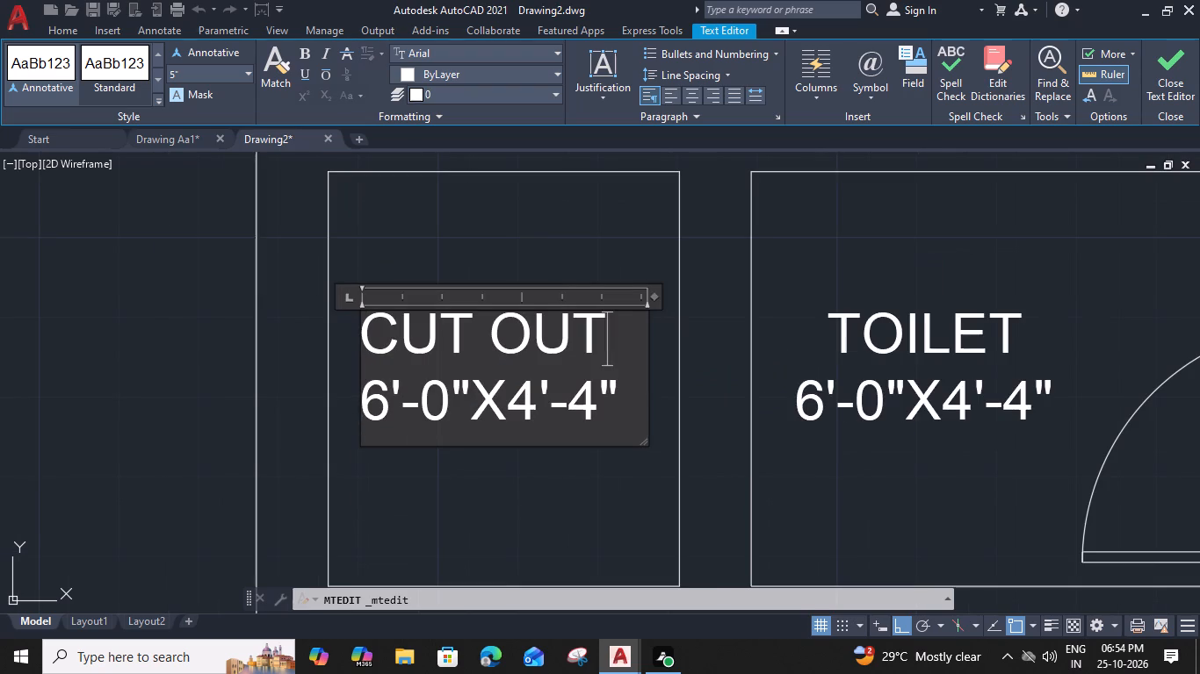
drag(387, 407, 357, 409)
key(3)
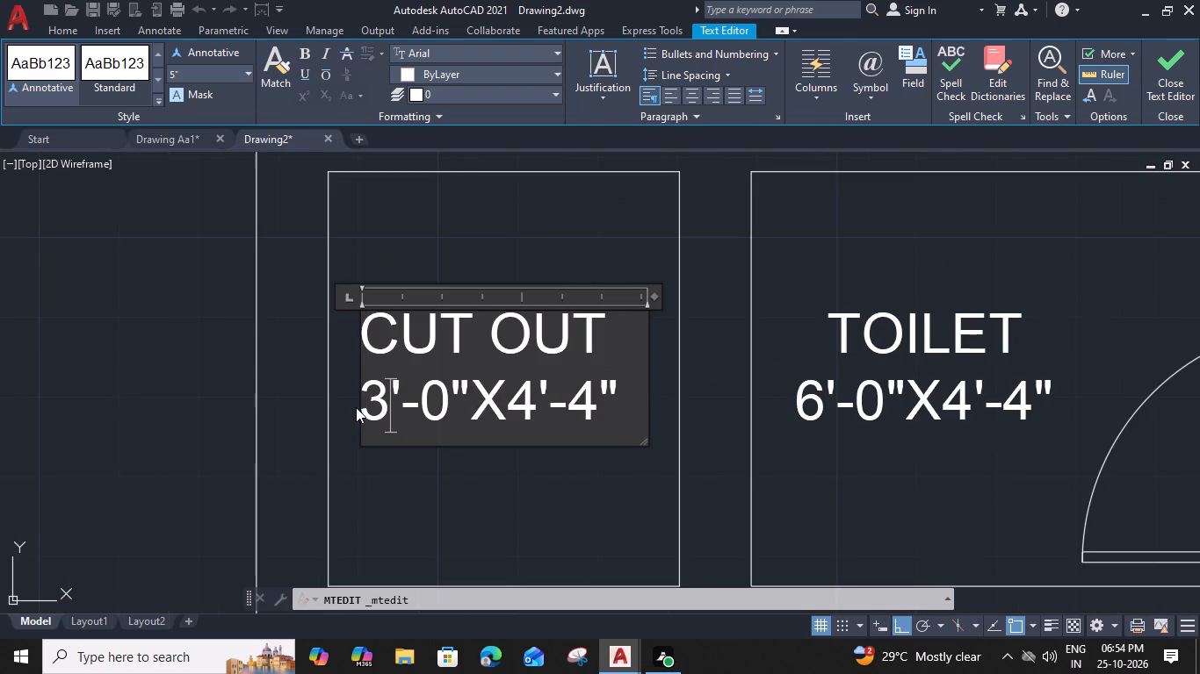
drag(446, 408, 426, 409)
key(8)
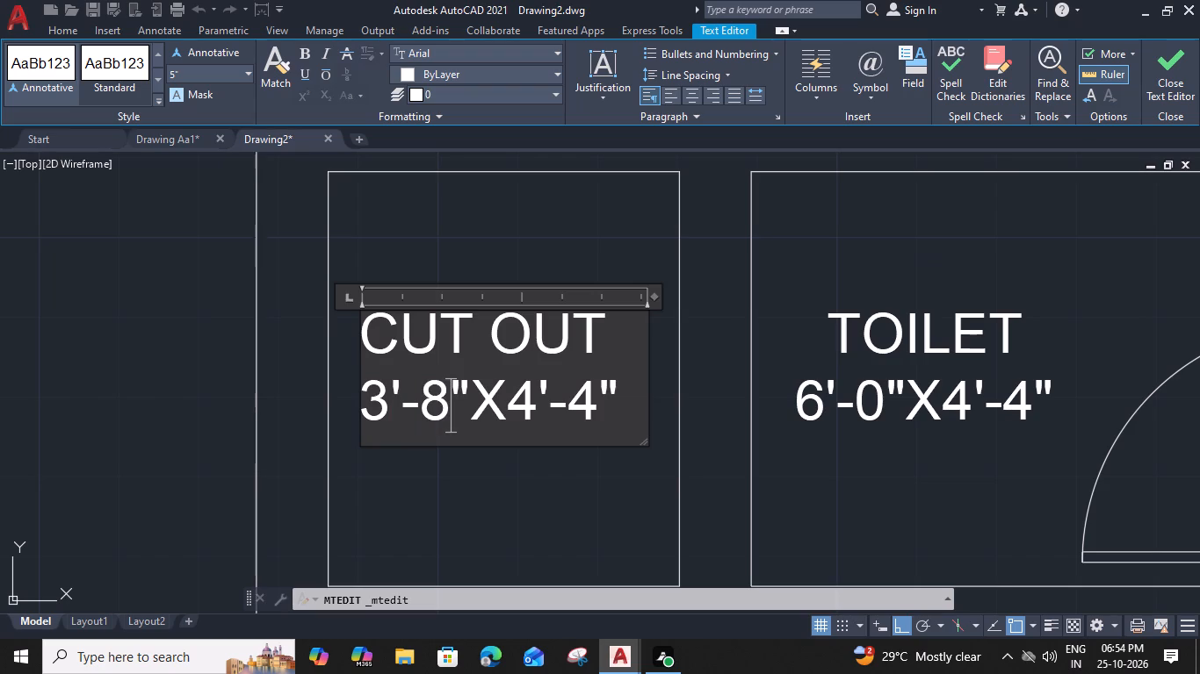
click(540, 455)
Review the plan from the cut-out and toilets south through the dining and living areas to the kitchen.
scroll(539, 453, down, 3)
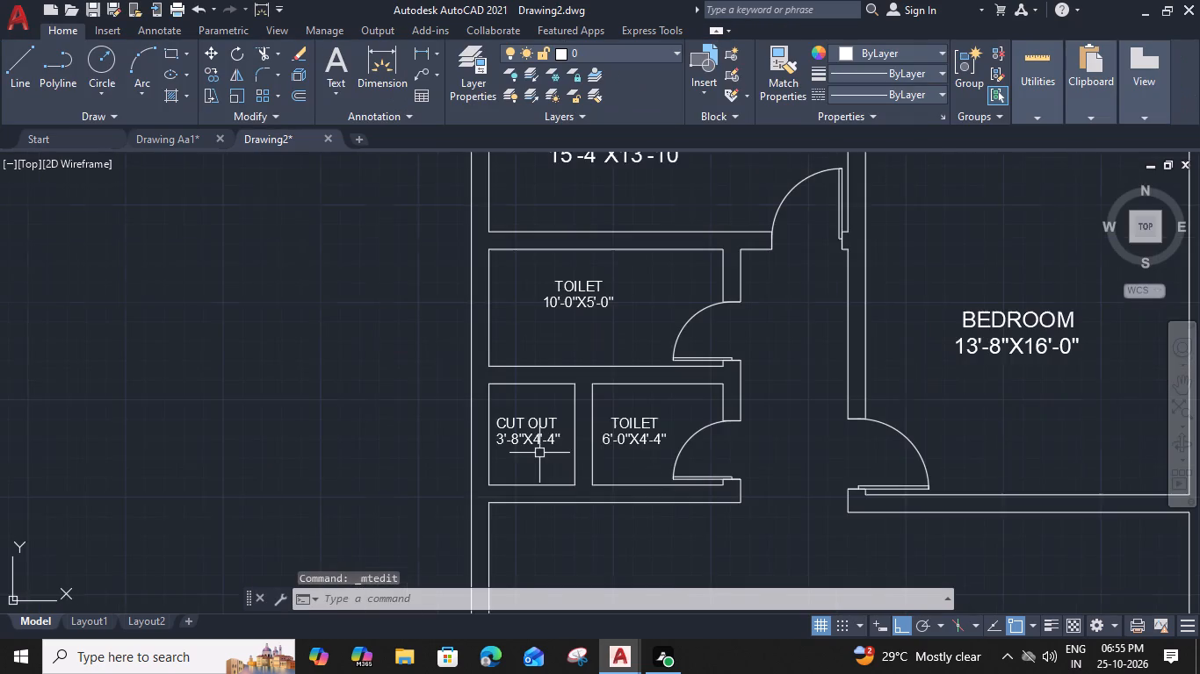
middle_drag(530, 424, 508, 346)
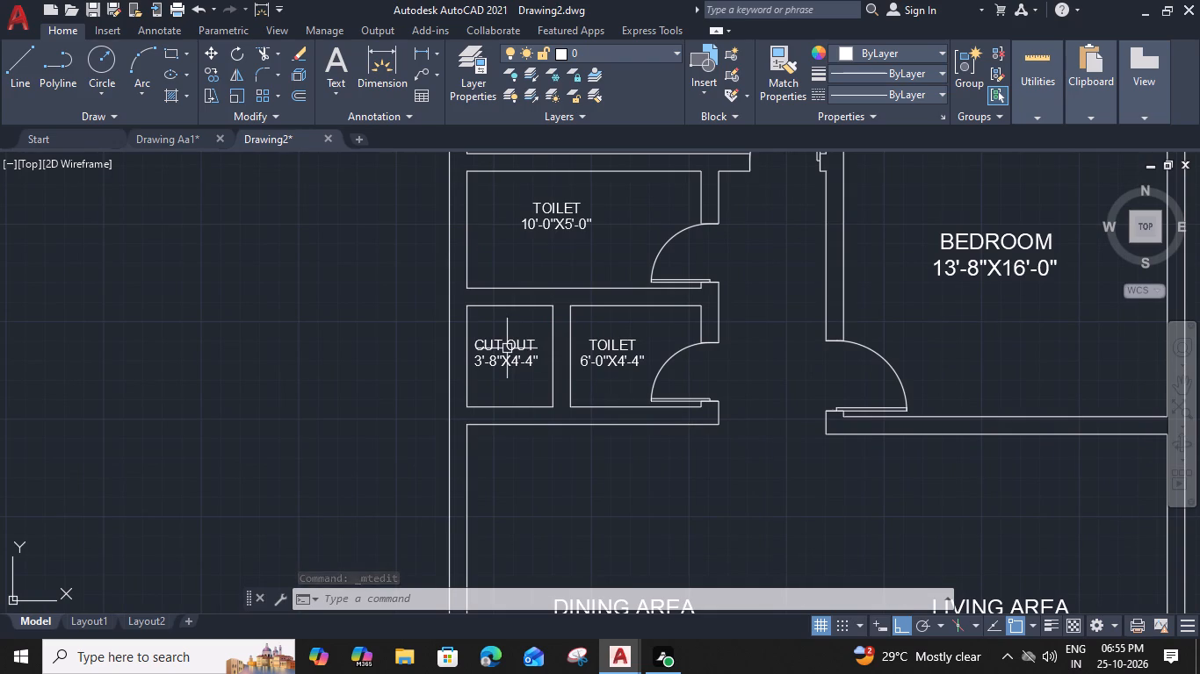
middle_drag(755, 383, 679, 318)
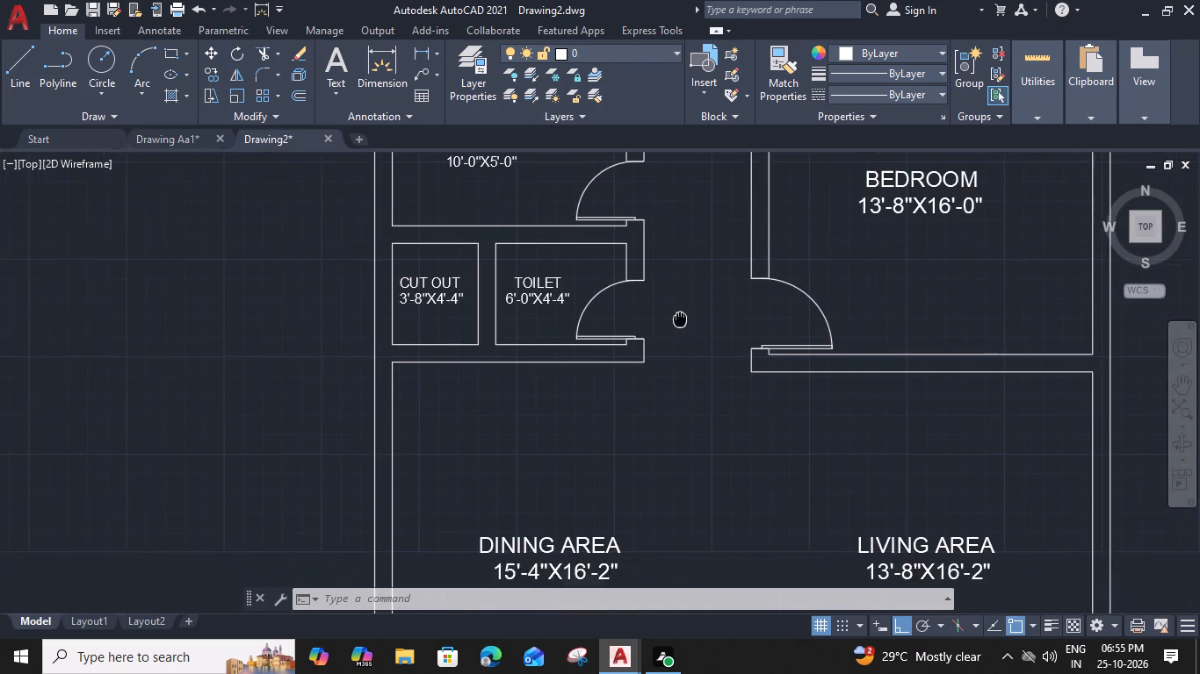
middle_drag(679, 318, 573, 283)
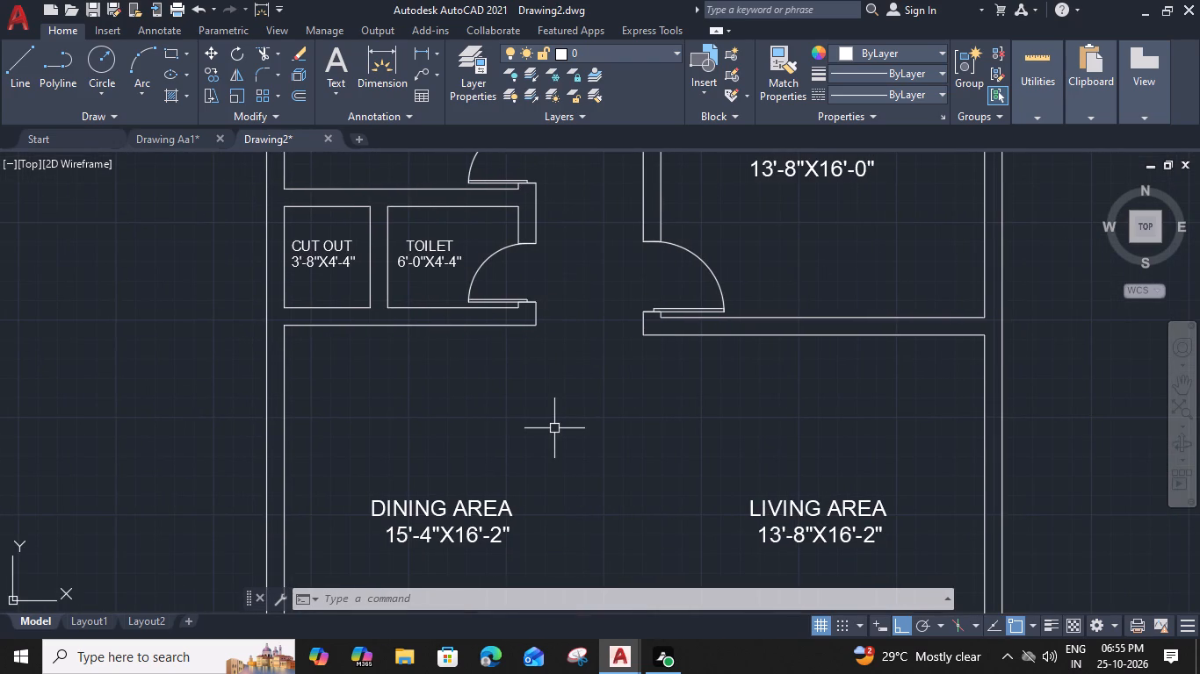
middle_drag(554, 428, 546, 305)
middle_drag(507, 430, 507, 417)
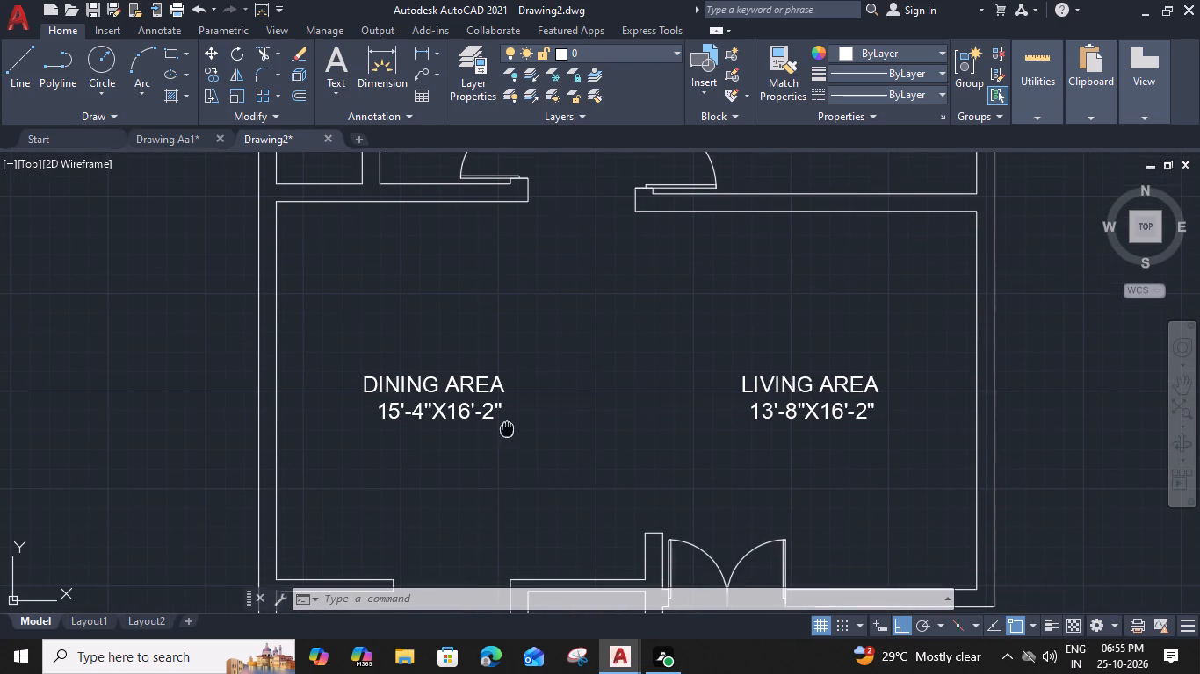
middle_drag(507, 417, 513, 383)
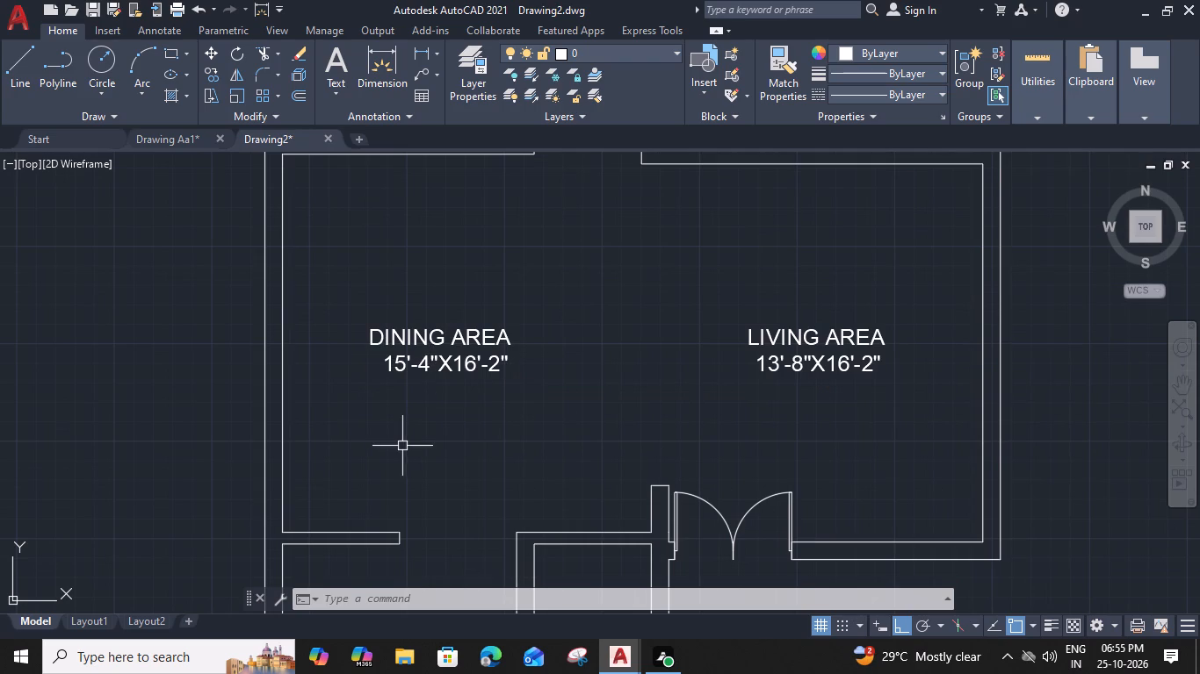
middle_drag(402, 446, 437, 393)
middle_drag(428, 399, 424, 418)
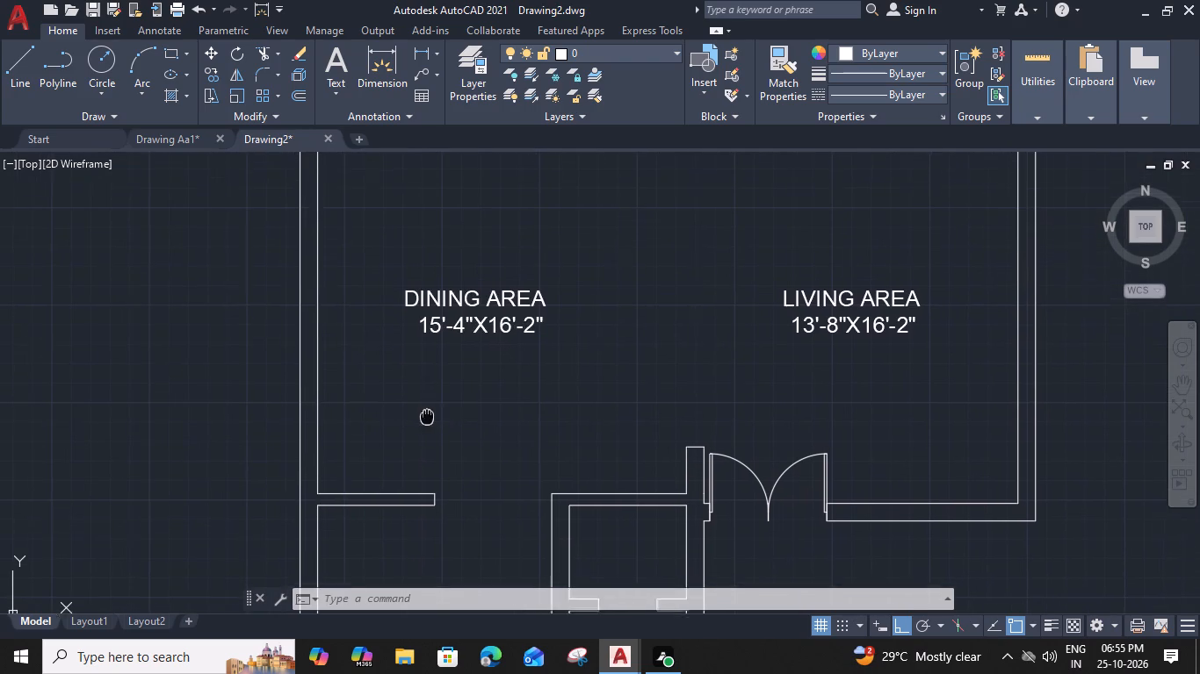
middle_drag(424, 418, 385, 470)
scroll(414, 406, down, 1)
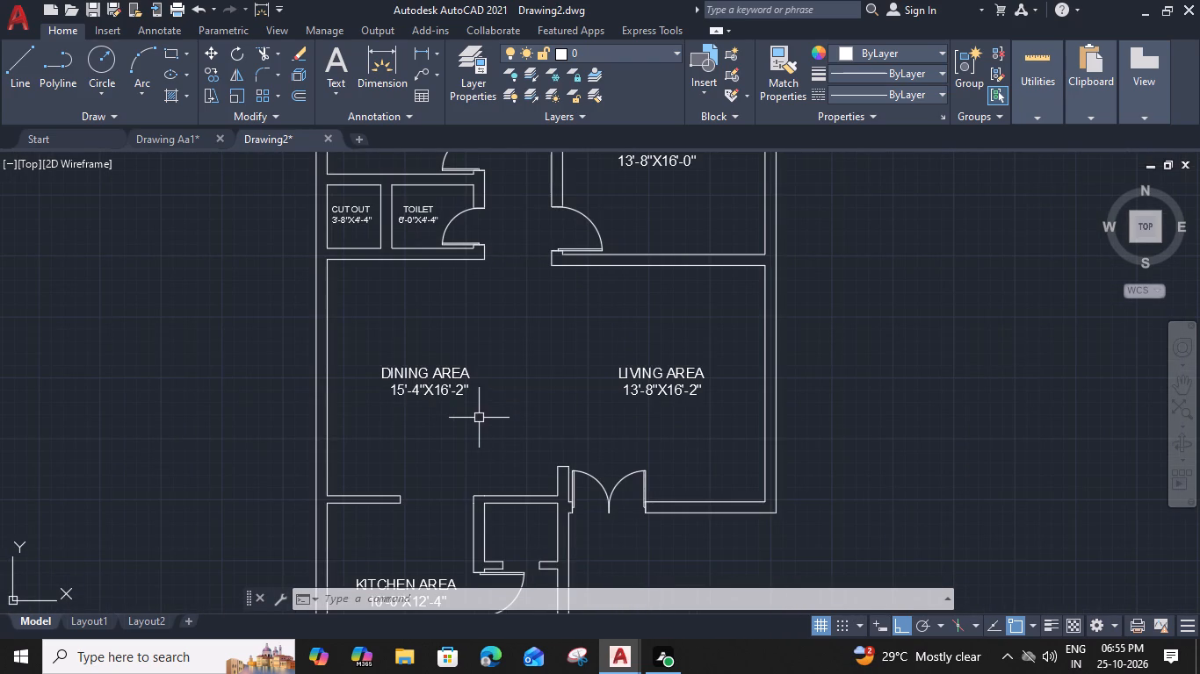
middle_drag(499, 419, 494, 314)
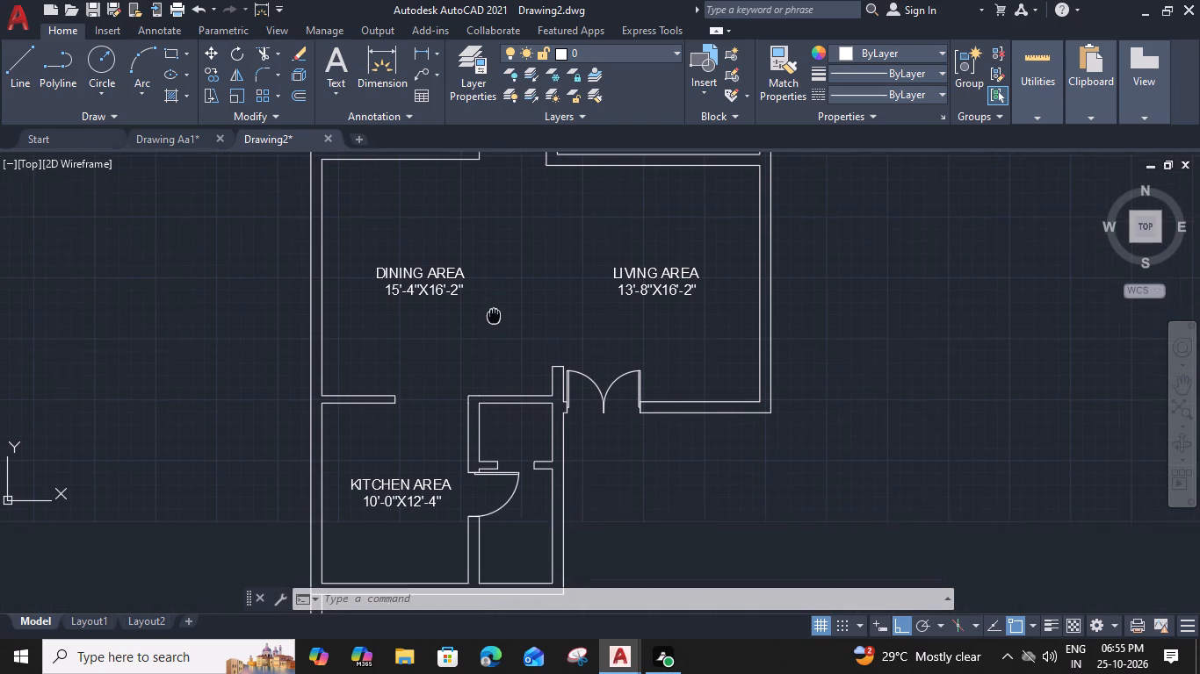
middle_drag(494, 314, 494, 310)
middle_drag(401, 502, 423, 458)
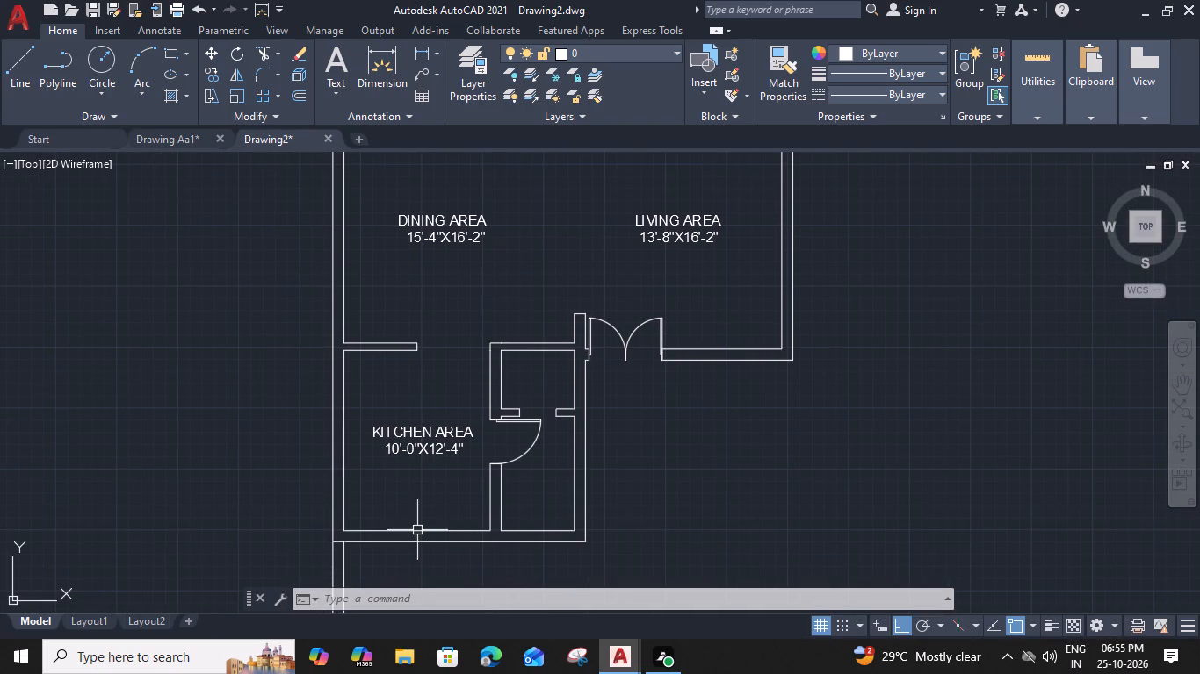
Offset the kitchen's south and west inner wall lines 2' into the room to form the counter edges.
click(417, 530)
text(O 2')
key(space)
click(416, 484)
click(343, 460)
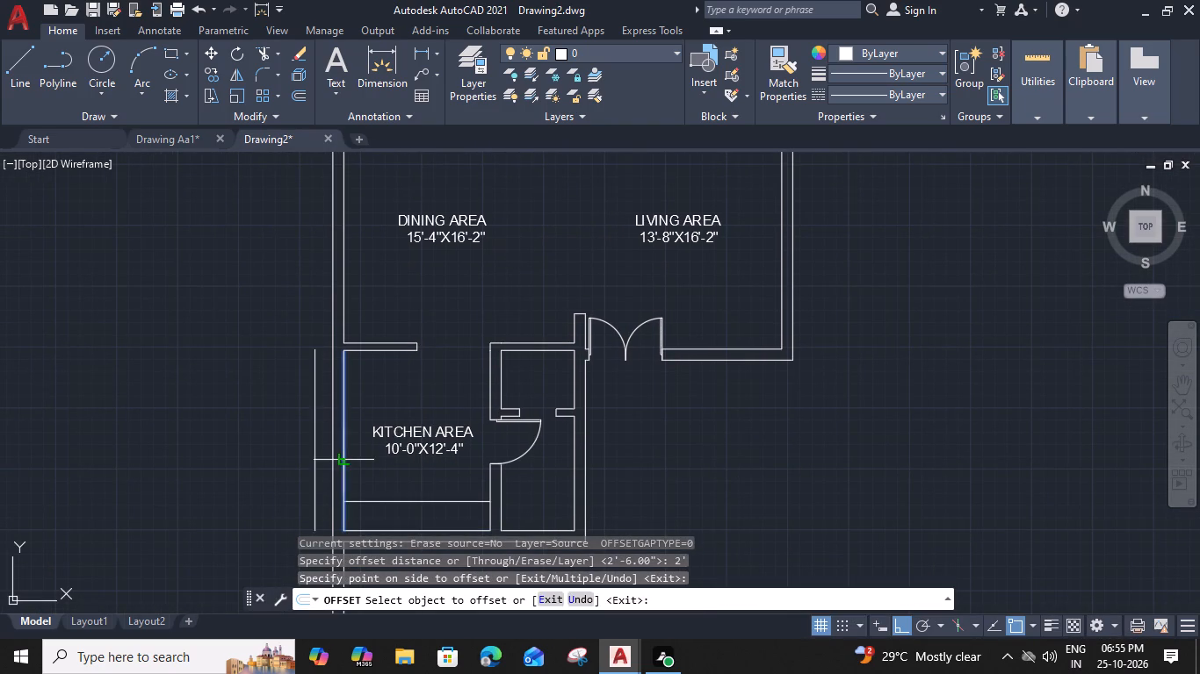
click(361, 470)
key(Escape)
Trim the overlapping ends of the two counter edge lines at the kitchen's southwest corner.
key(t)
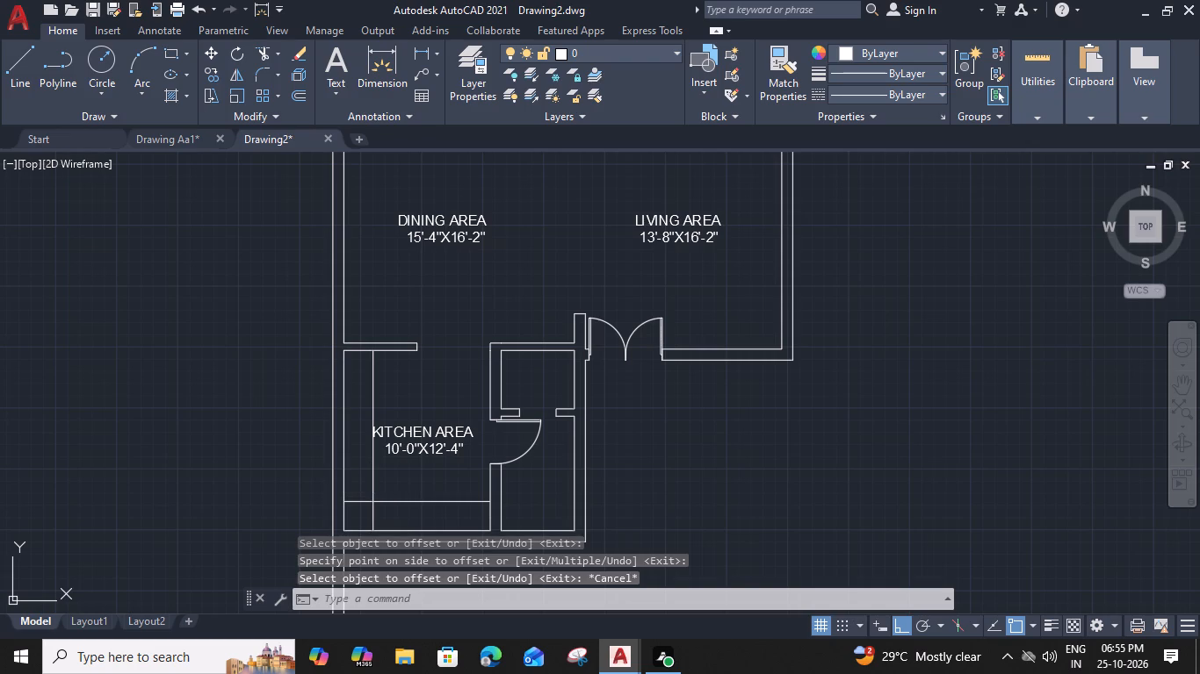
text(R)
key(space)
click(363, 505)
click(371, 513)
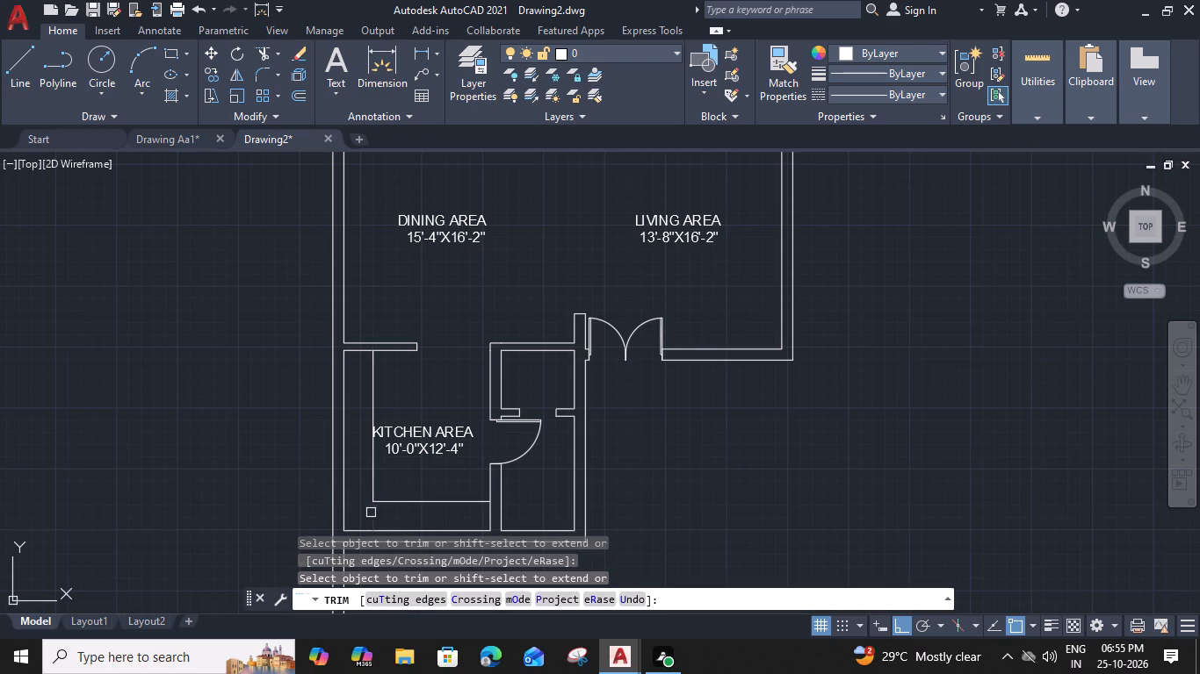
key(Escape)
Offset the south and west kitchen counter edges 2" toward the middle of the room.
click(393, 500)
text(O)
key(space)
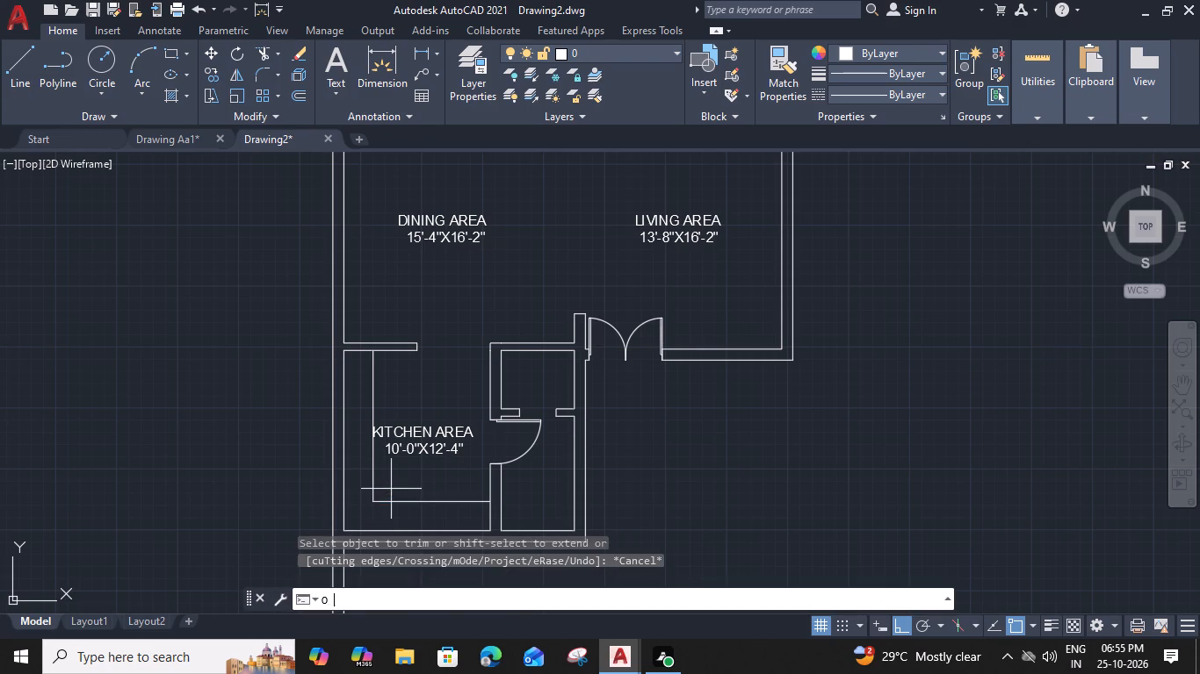
text(2")
key(Return)
click(398, 477)
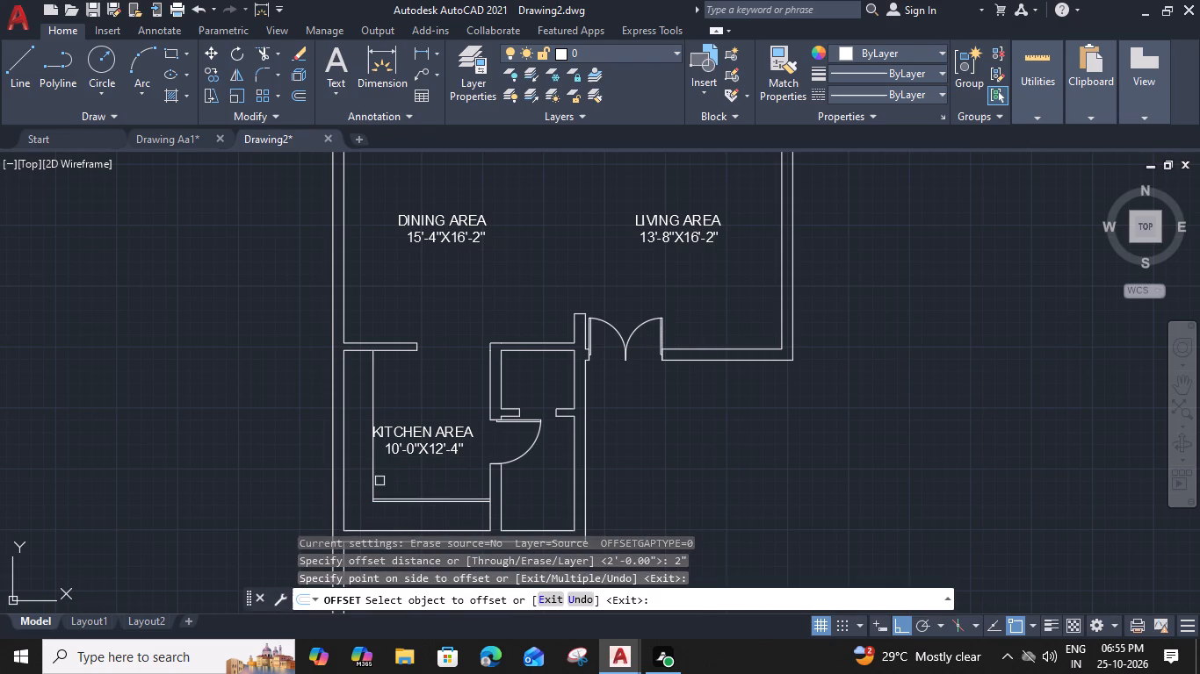
click(376, 477)
click(404, 485)
key(Escape)
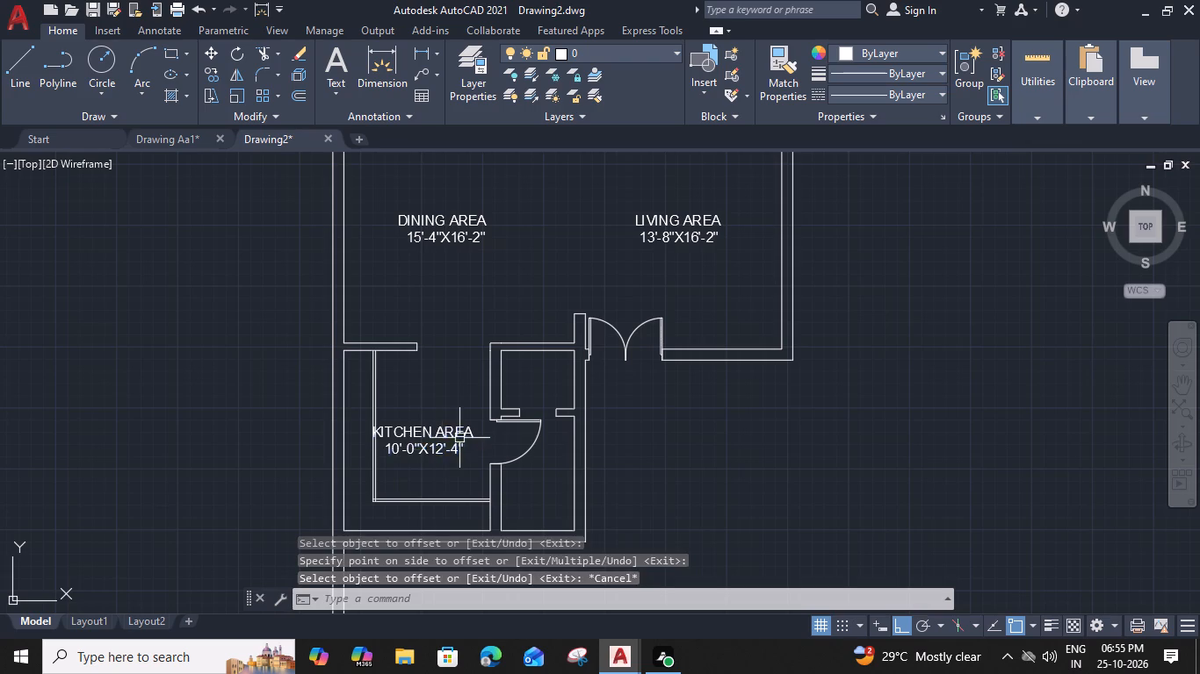
Move the KITCHEN AREA label east, clear of the western counter lines.
click(459, 438)
text(M)
key(space)
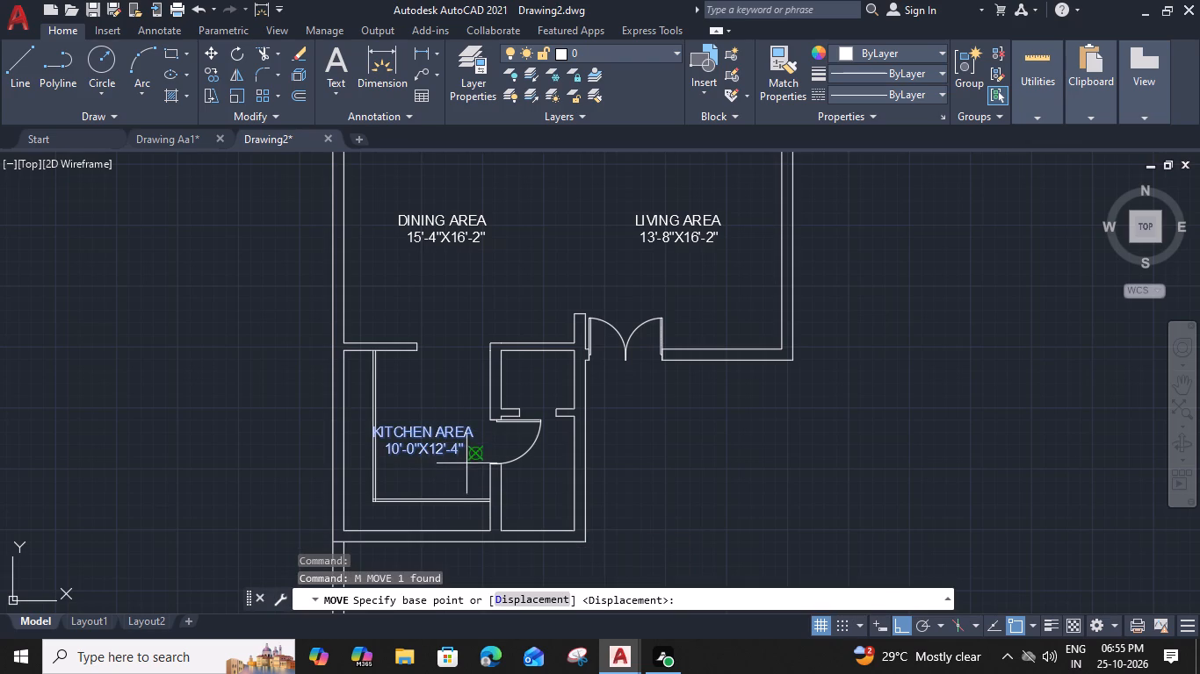
click(469, 458)
scroll(478, 456, up, 2)
click(511, 458)
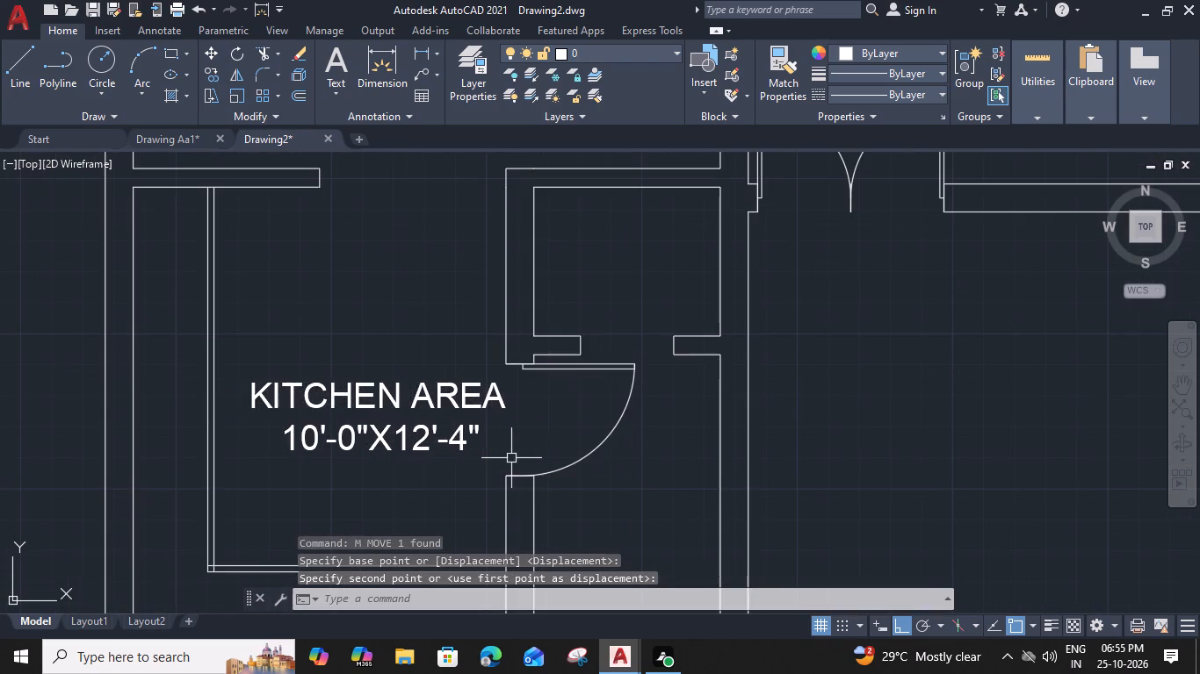
Trim the overlapping ends of the inner 2" offset lines at the counter's southwest corner.
scroll(434, 445, down, 1)
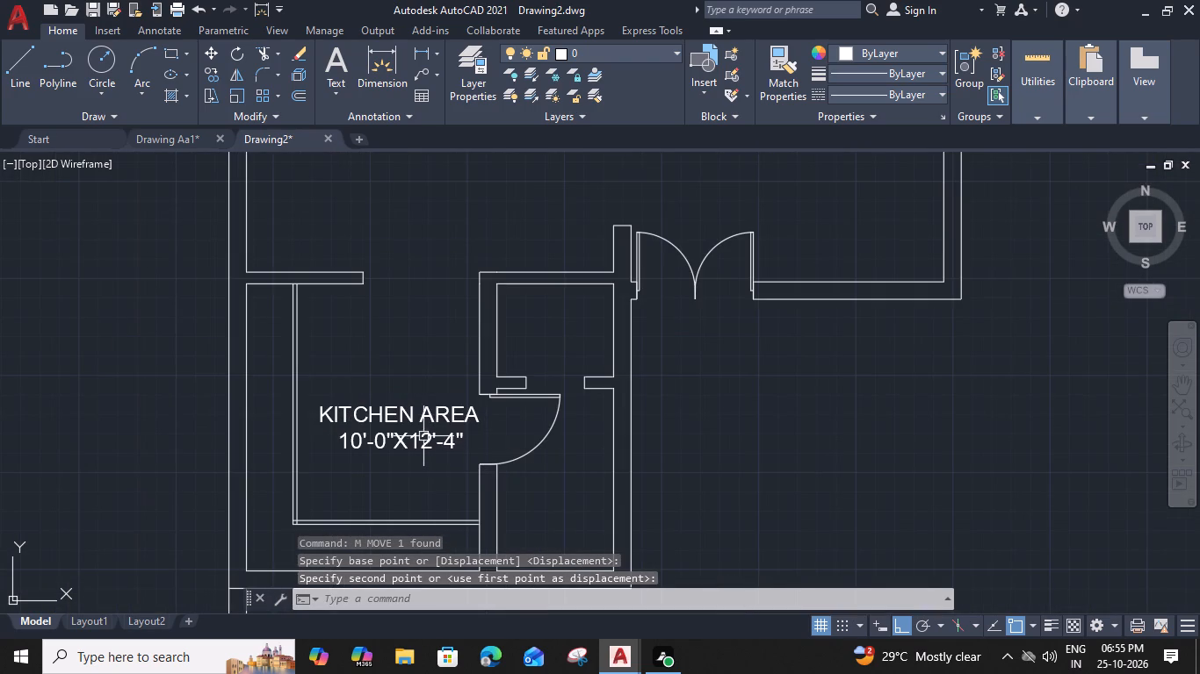
middle_drag(336, 435, 394, 427)
scroll(363, 490, up, 2)
middle_drag(372, 470, 401, 397)
text(TR)
key(space)
scroll(365, 438, up, 2)
middle_drag(359, 462, 375, 380)
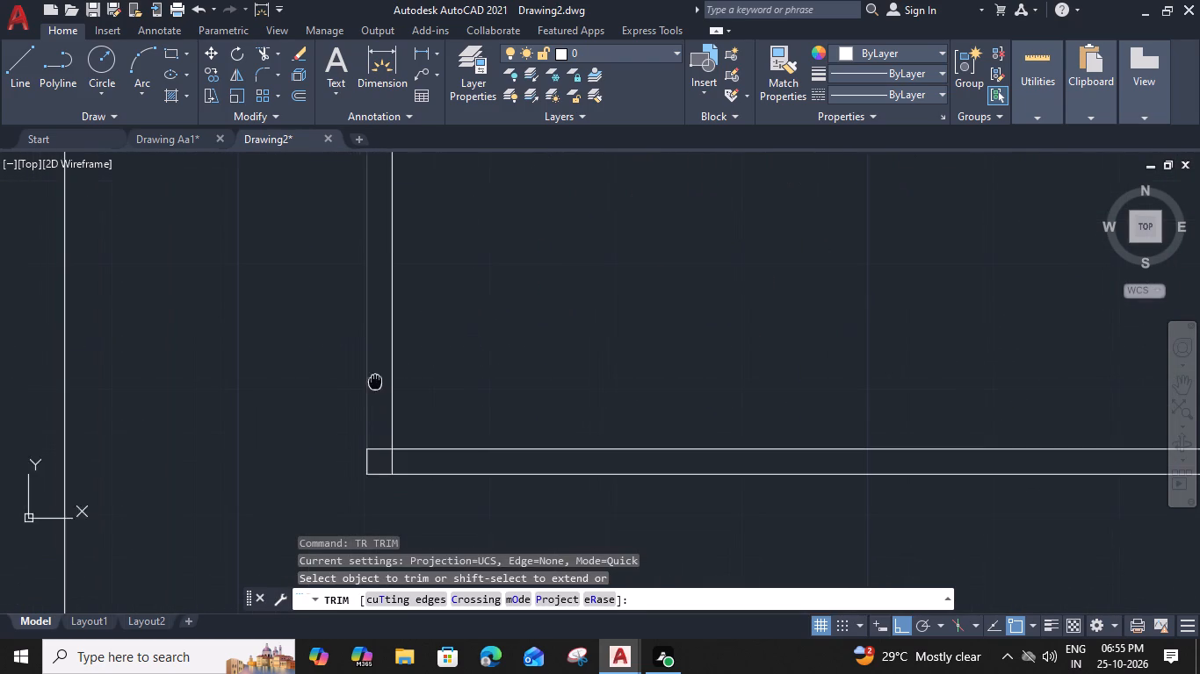
click(382, 447)
click(391, 461)
key(Escape)
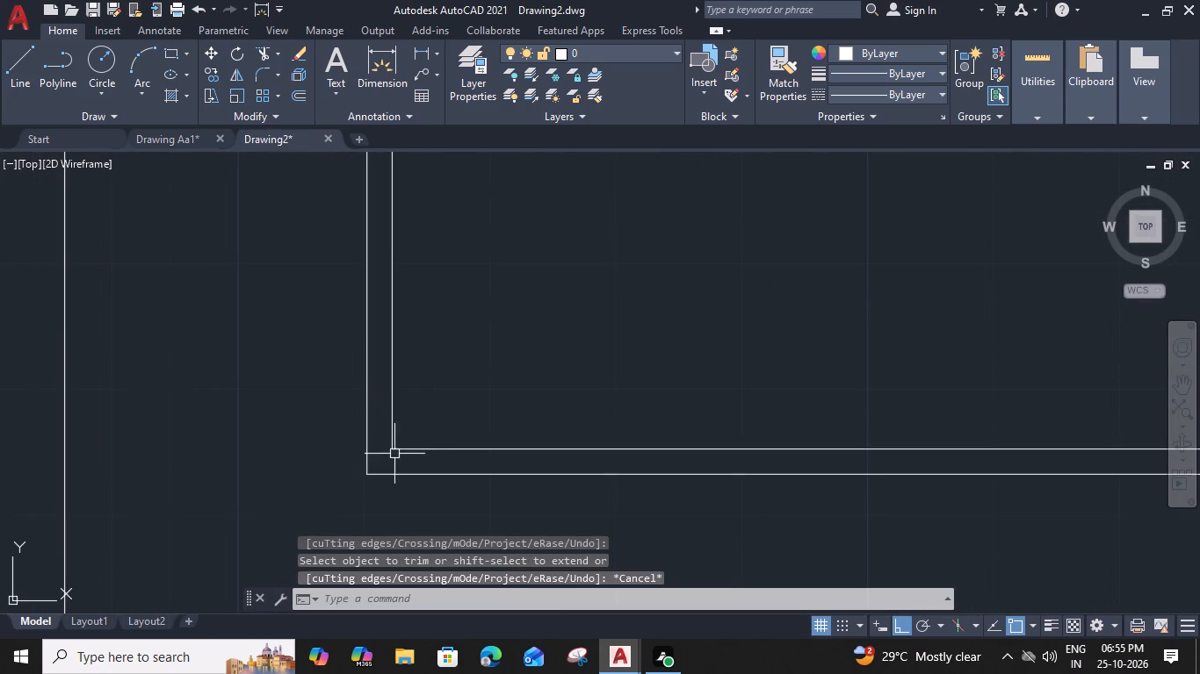
Load the ISO dash linetype ACAD_ISO02W100 into the drawing.
click(417, 431)
click(381, 451)
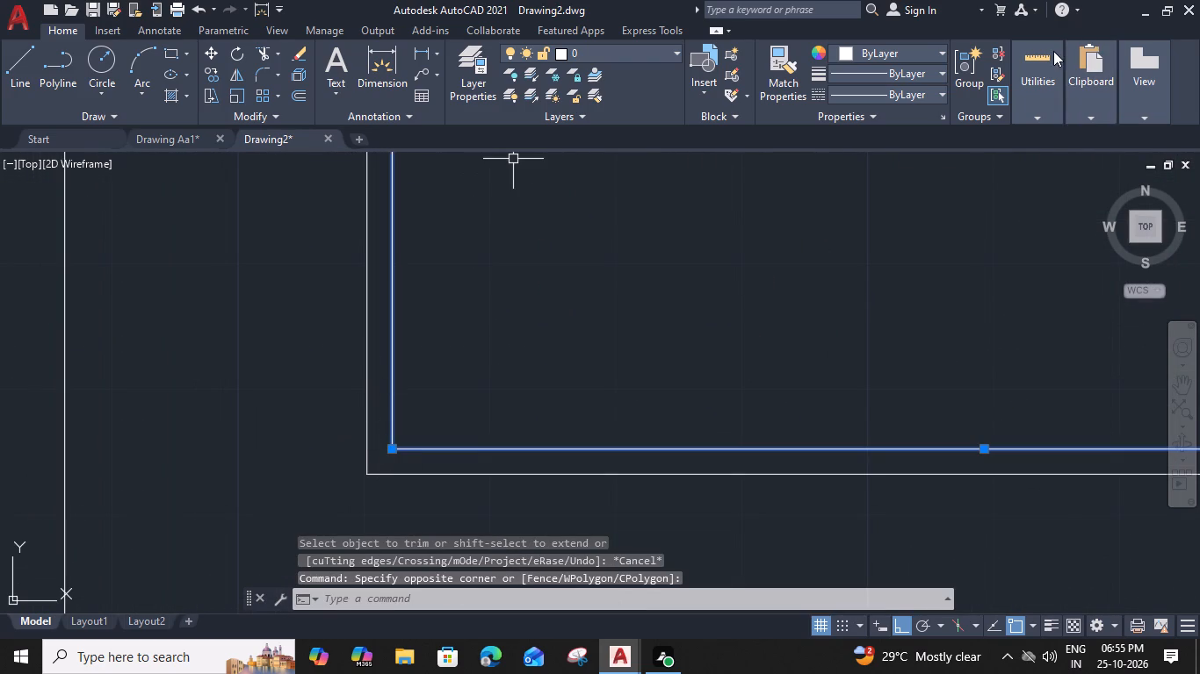
click(936, 97)
click(900, 181)
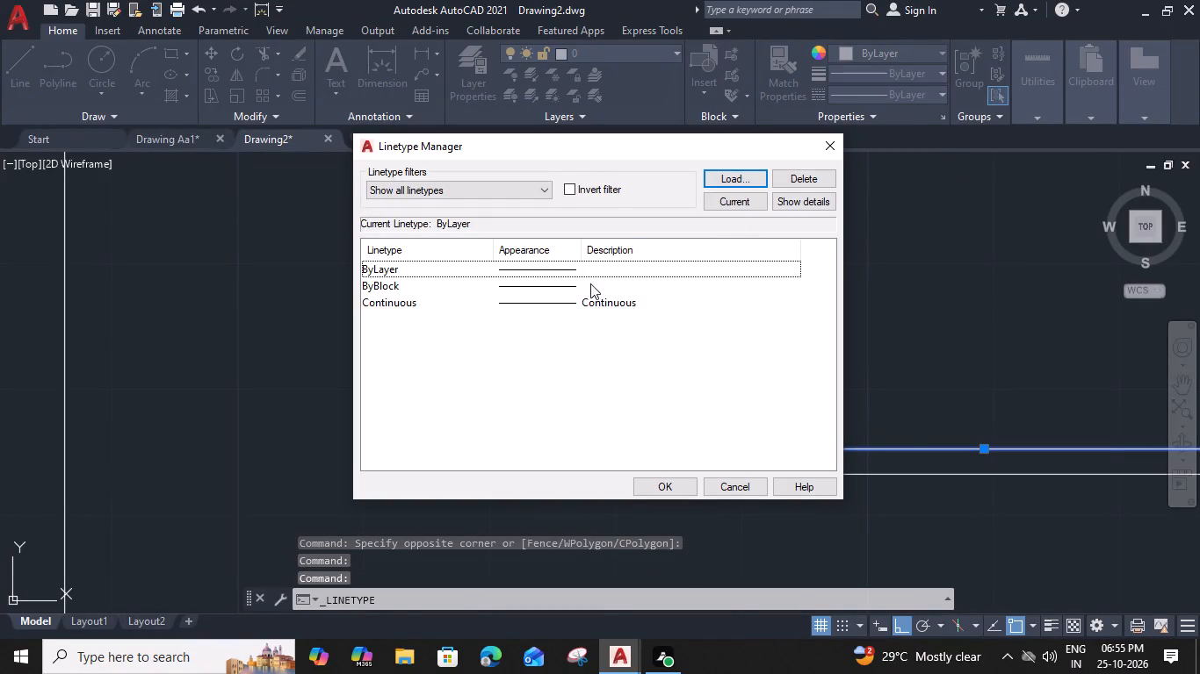
click(732, 178)
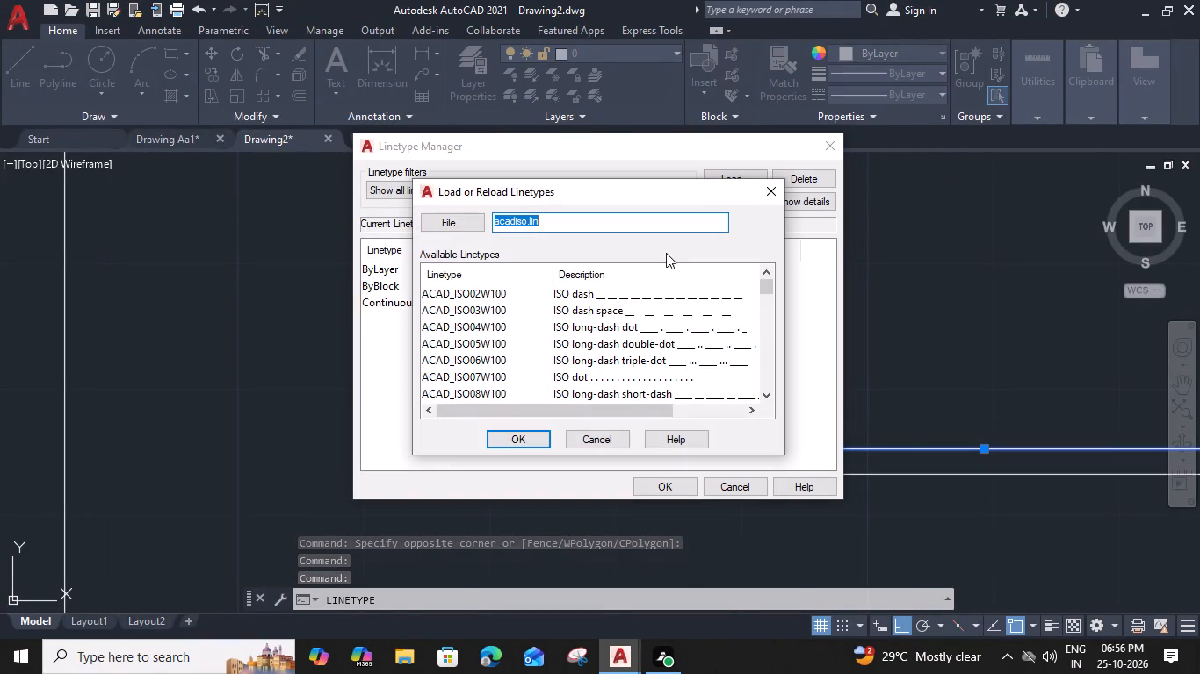
click(575, 290)
click(501, 445)
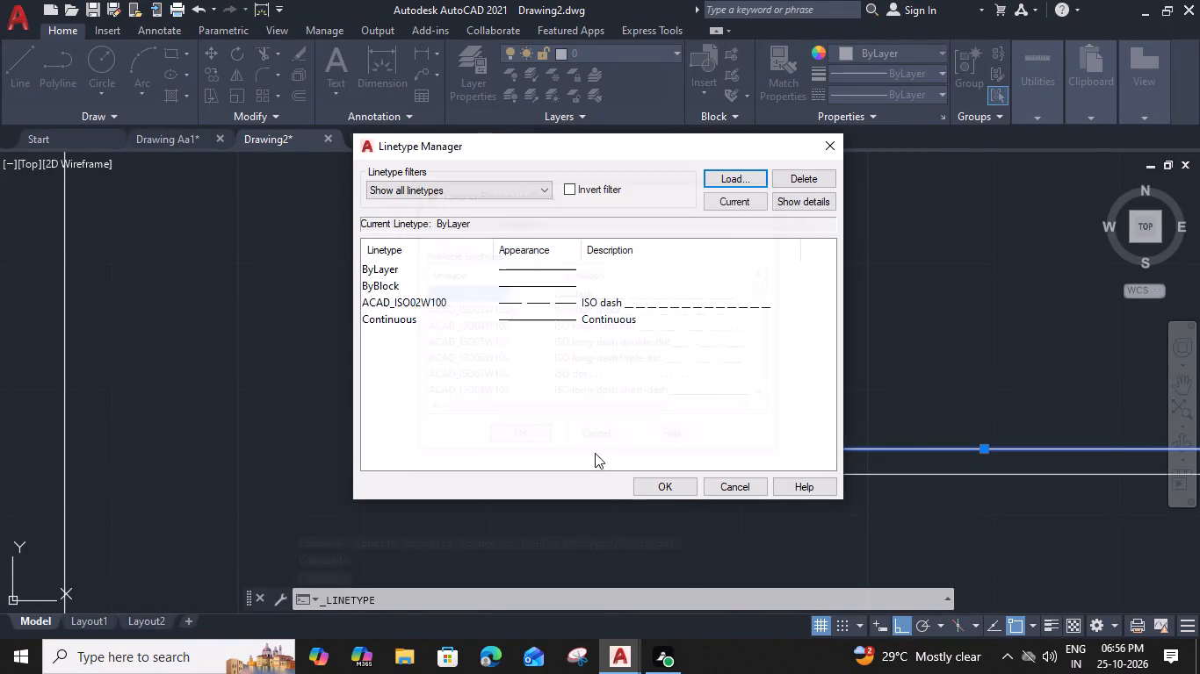
click(652, 486)
Set the linetype of the two inner kitchen counter lines to ACAD_ISO02W100.
drag(428, 432, 410, 447)
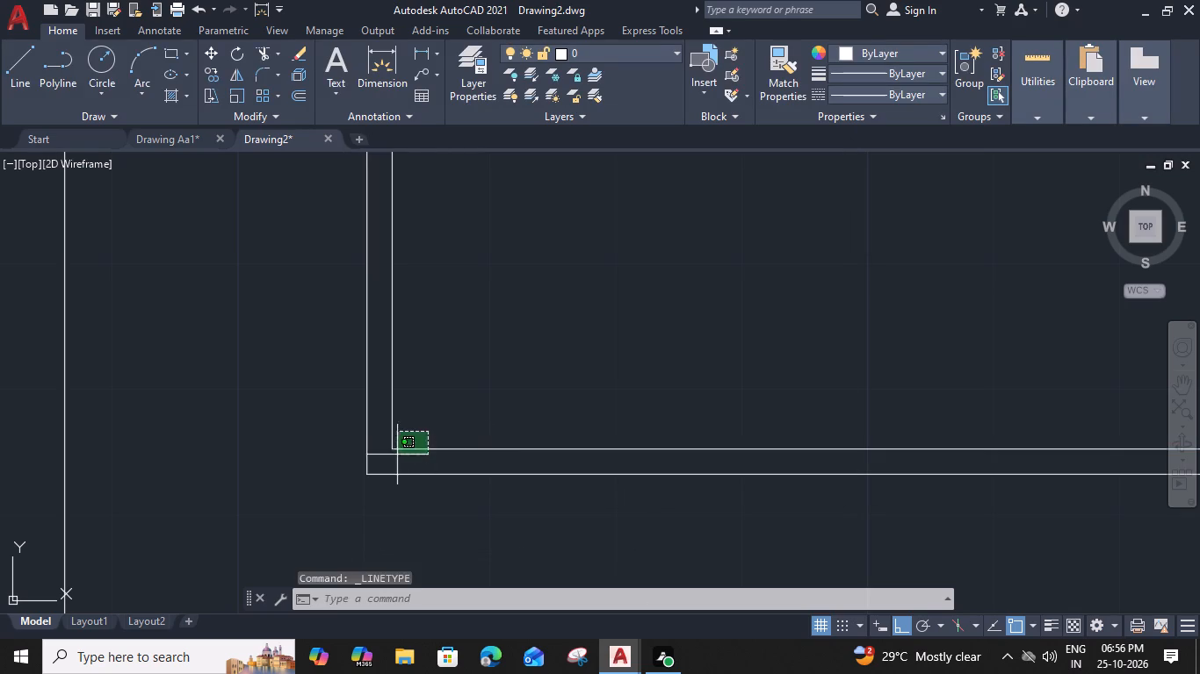
drag(394, 456, 386, 459)
drag(418, 408, 396, 430)
click(374, 450)
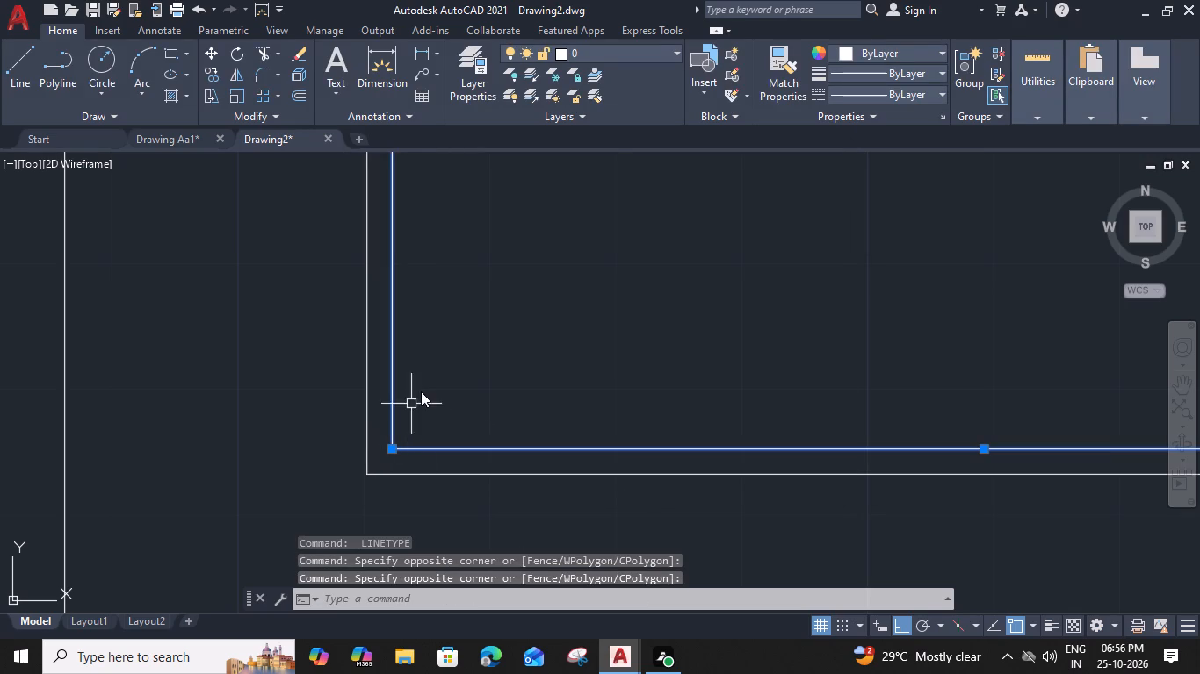
click(916, 93)
click(919, 161)
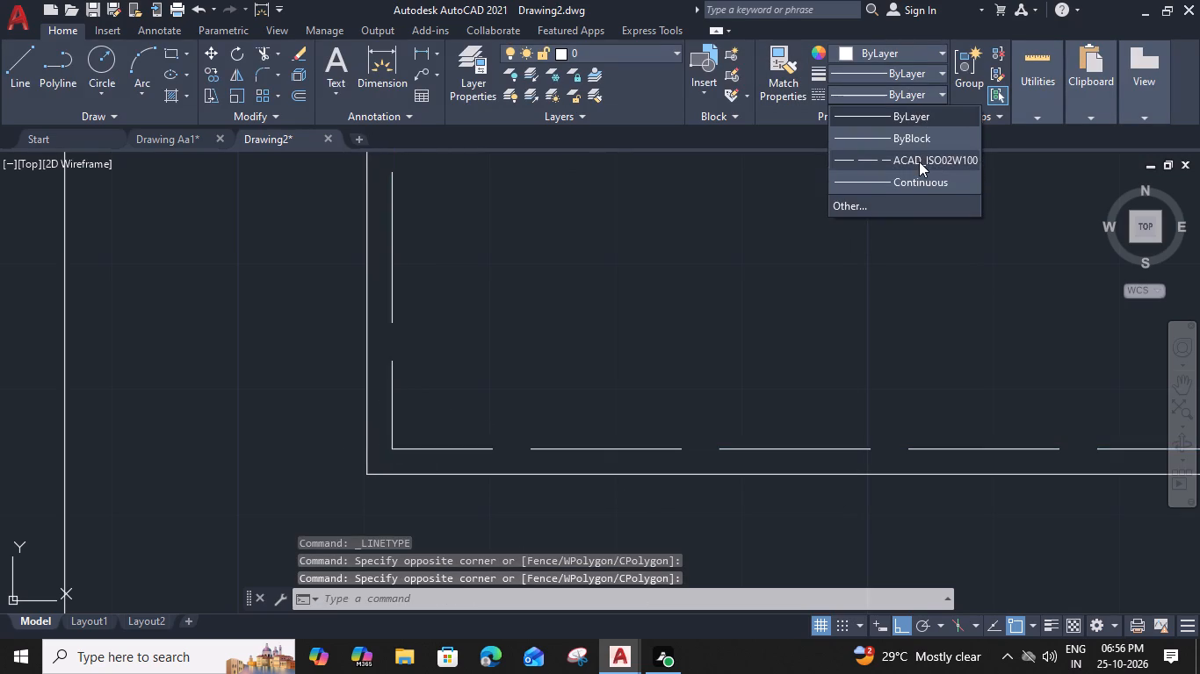
Offset the dining area's north, south and west inner wall lines 3' into the room to outline a stair.
scroll(655, 305, down, 5)
middle_drag(660, 293, 637, 385)
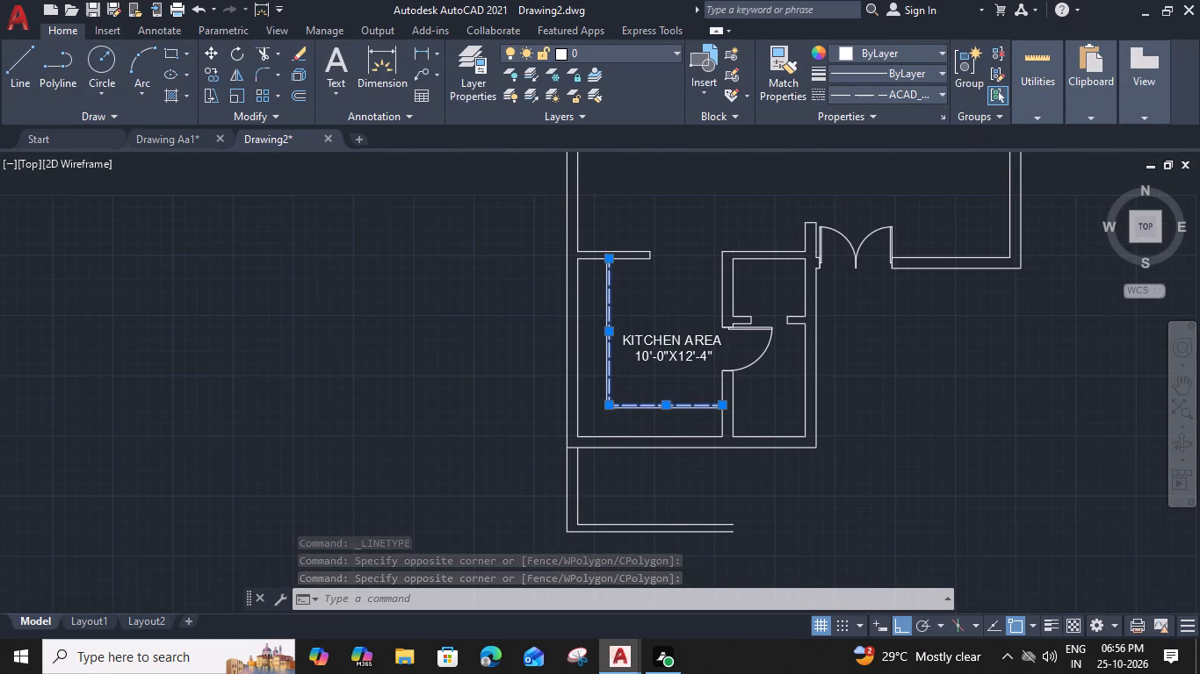
middle_drag(661, 251, 528, 403)
middle_drag(565, 276, 557, 347)
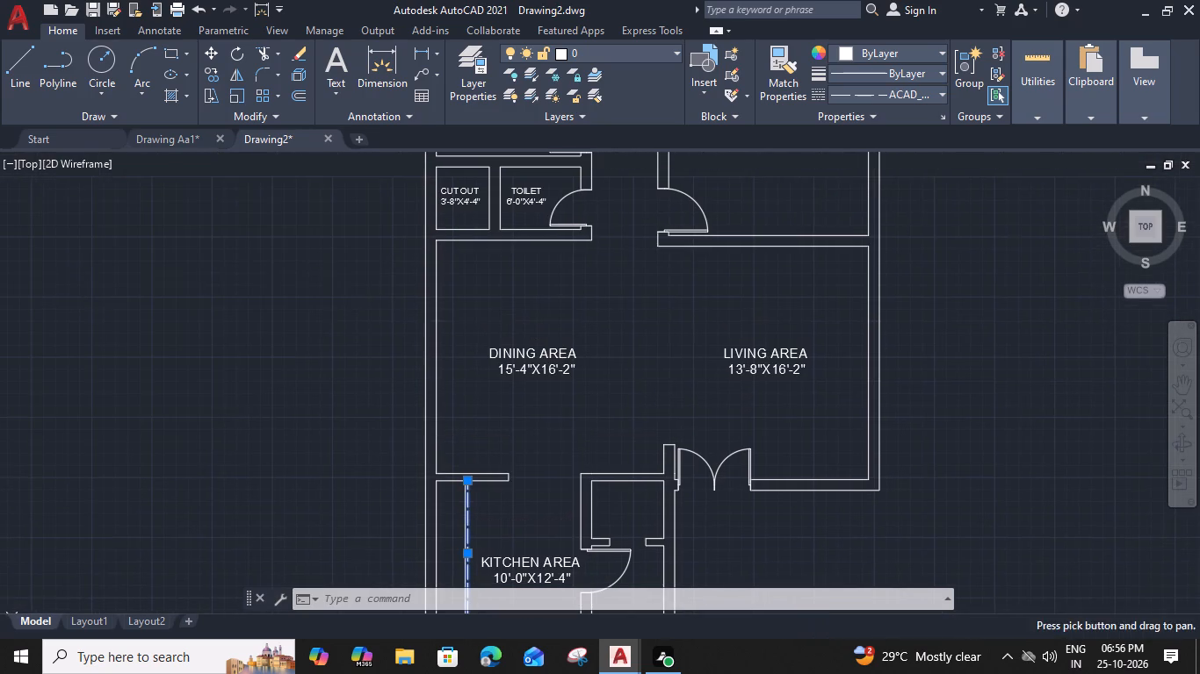
click(510, 240)
text(O 3')
key(space)
click(510, 313)
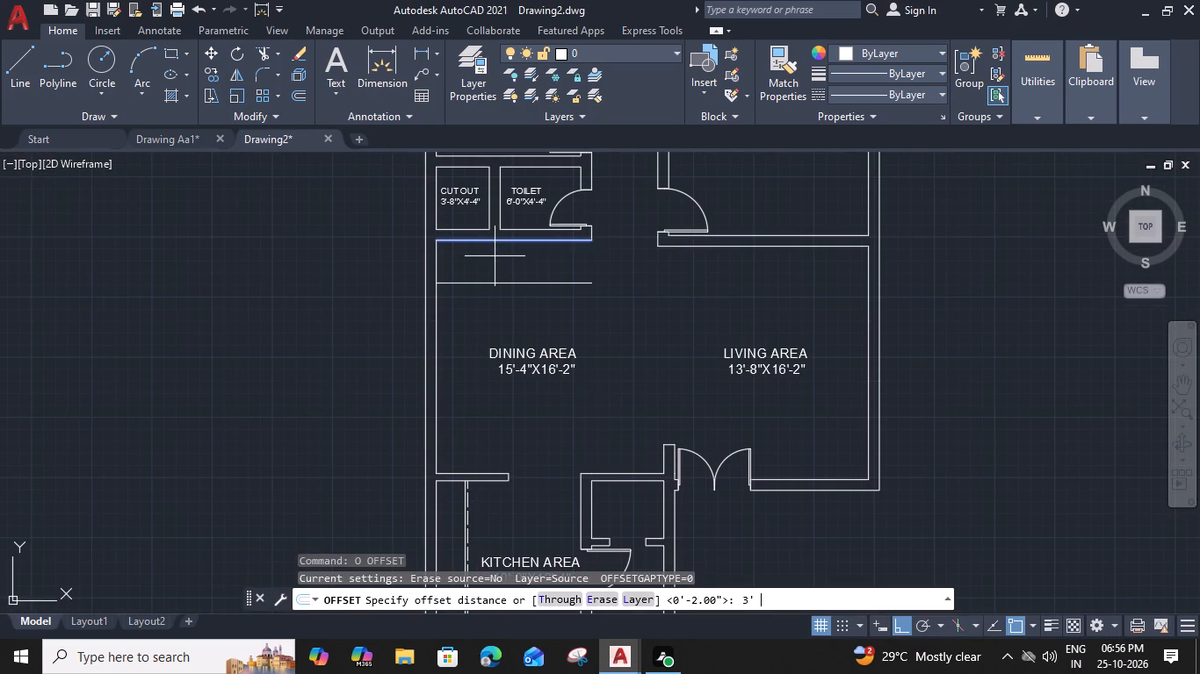
click(484, 474)
click(493, 428)
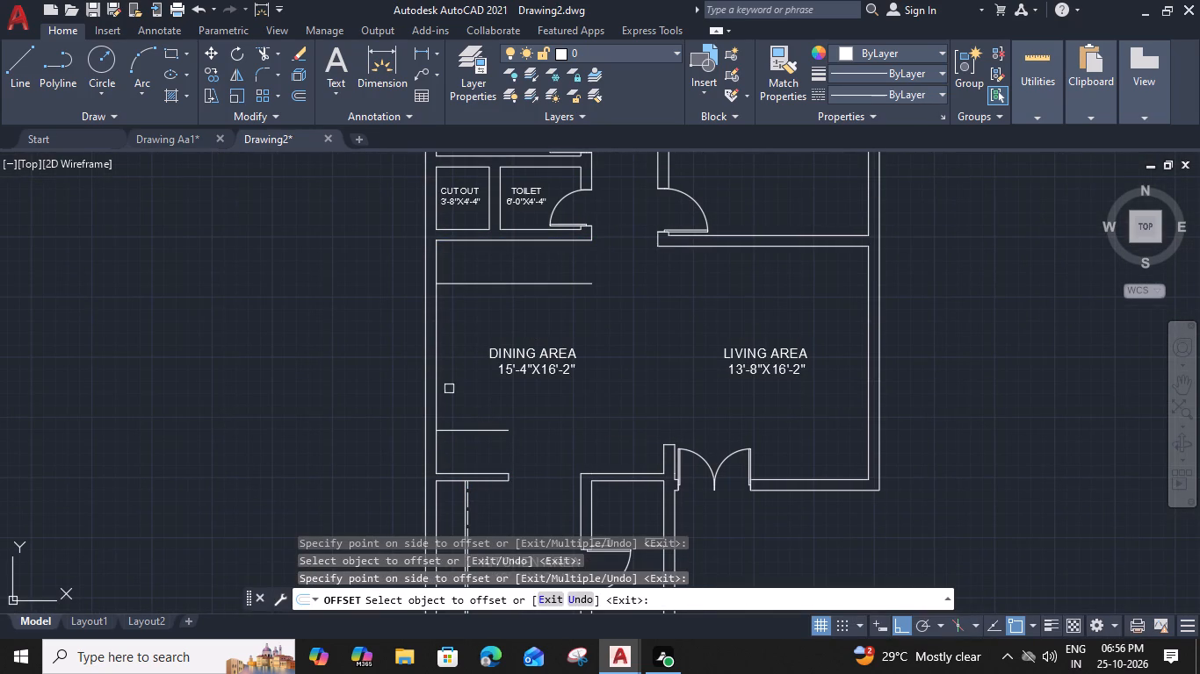
click(437, 376)
click(486, 382)
key(Escape)
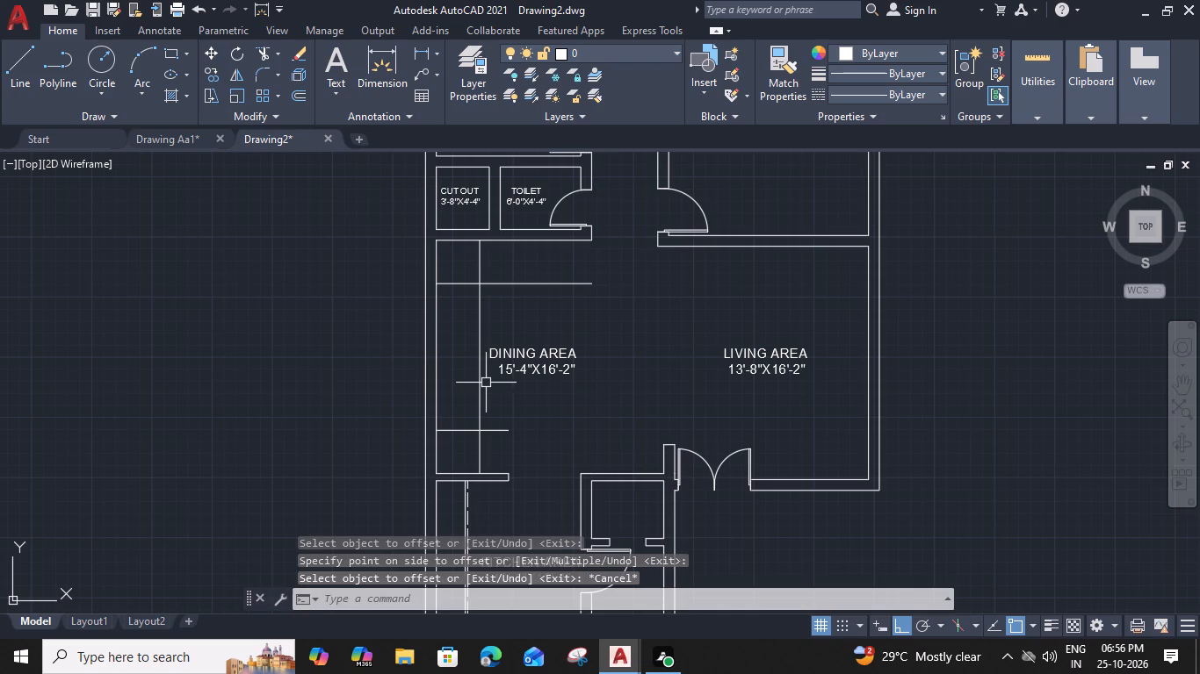
Trim the overlapping ends of the 3' offset lines at the dining area's northwest and southwest corners.
text(TR)
key(space)
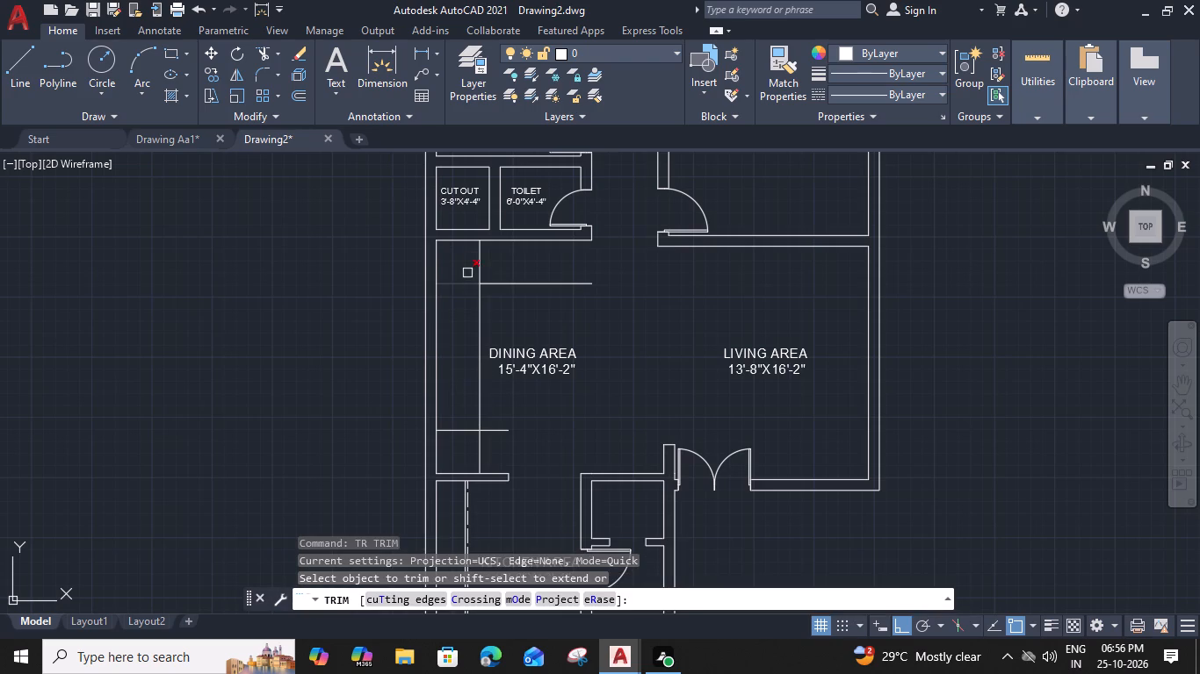
click(479, 261)
click(459, 283)
click(454, 427)
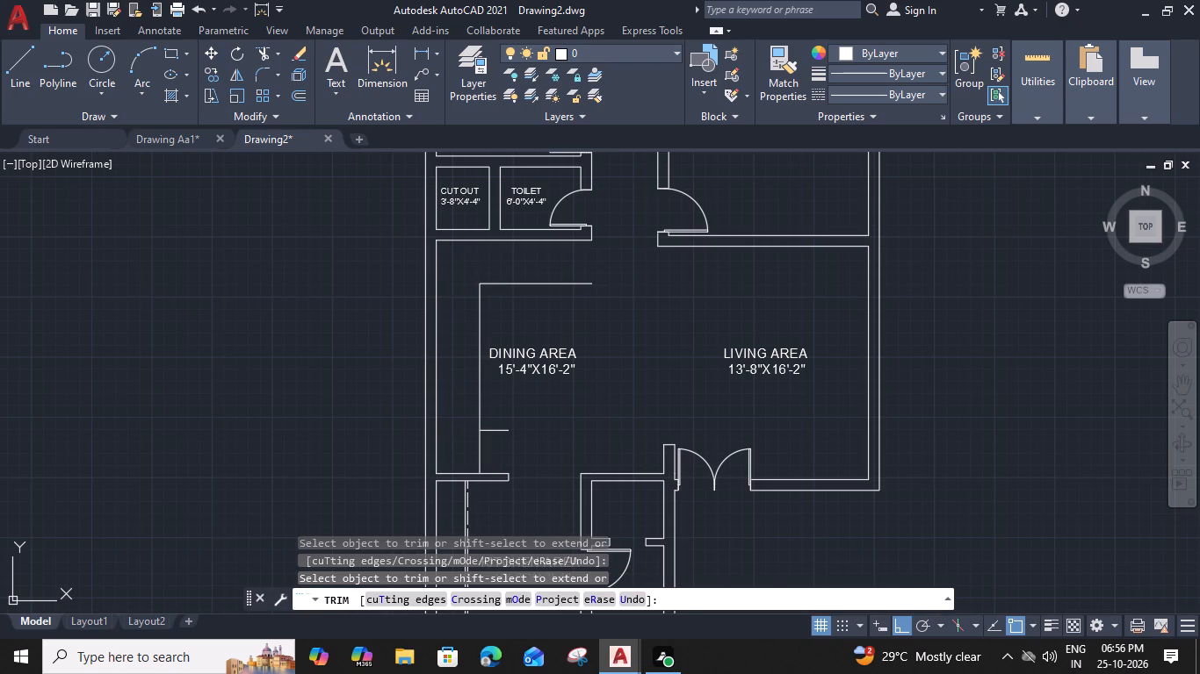
click(479, 457)
key(Escape)
Offset the three trimmed stair outline lines 3" toward the middle of the dining area.
middle_drag(543, 305, 517, 341)
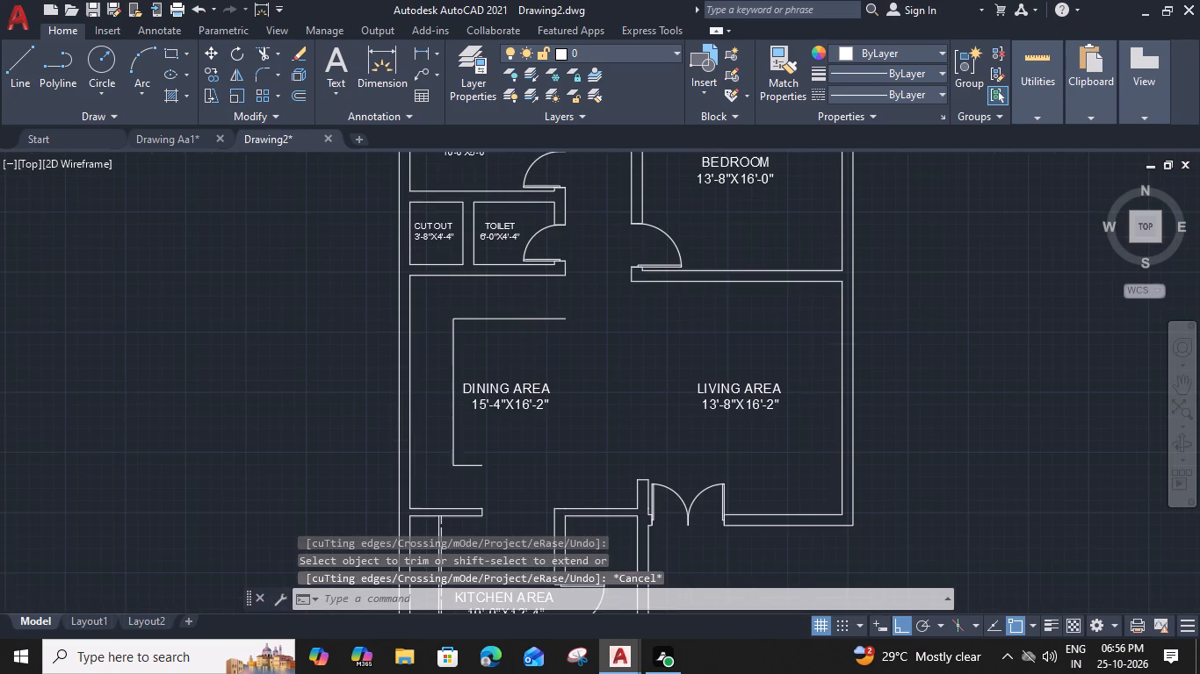
click(524, 315)
text(O 3")
key(Return)
click(510, 357)
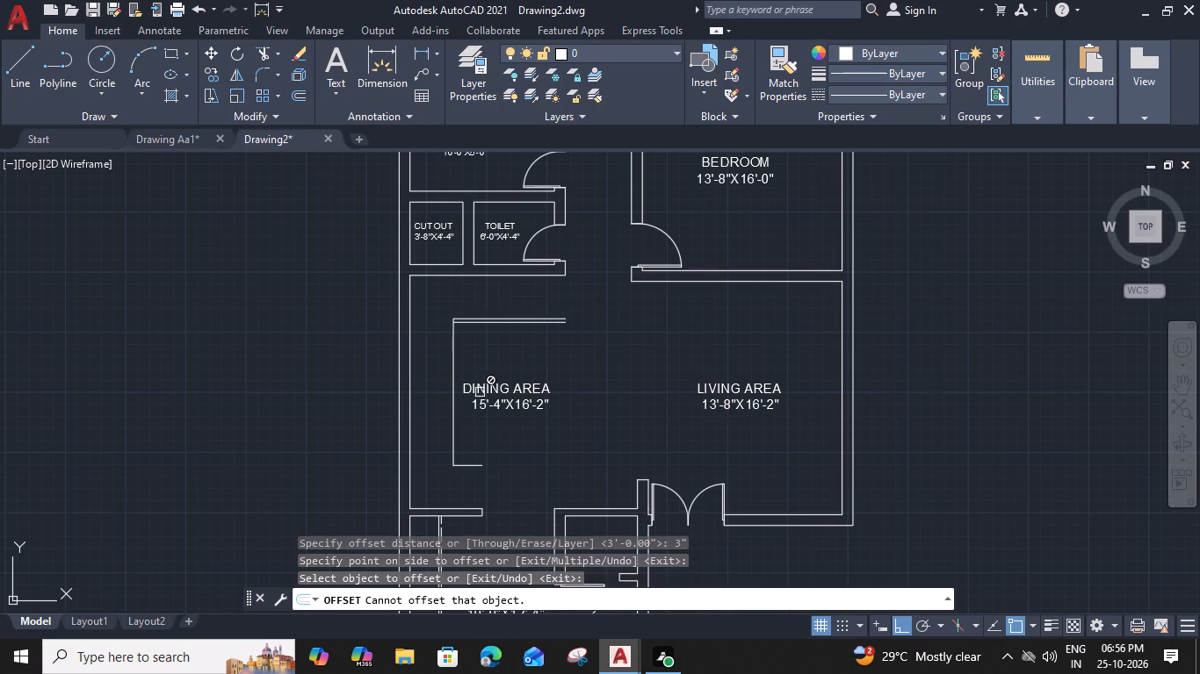
click(455, 353)
click(479, 357)
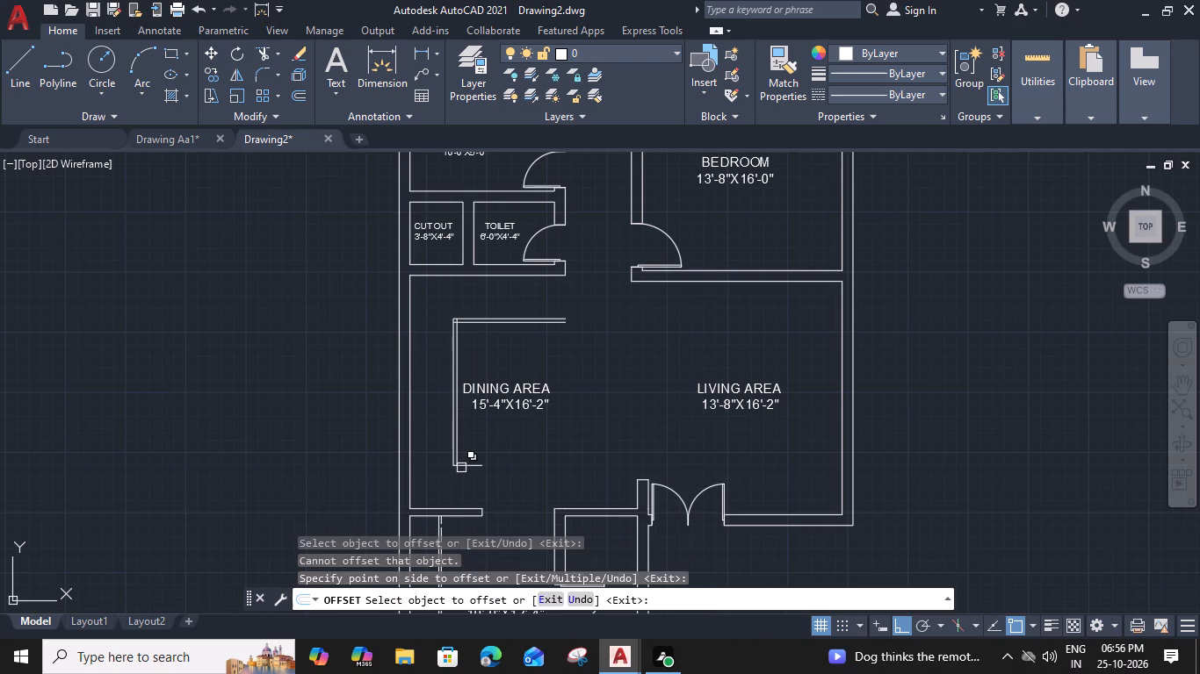
click(461, 468)
click(472, 433)
key(Escape)
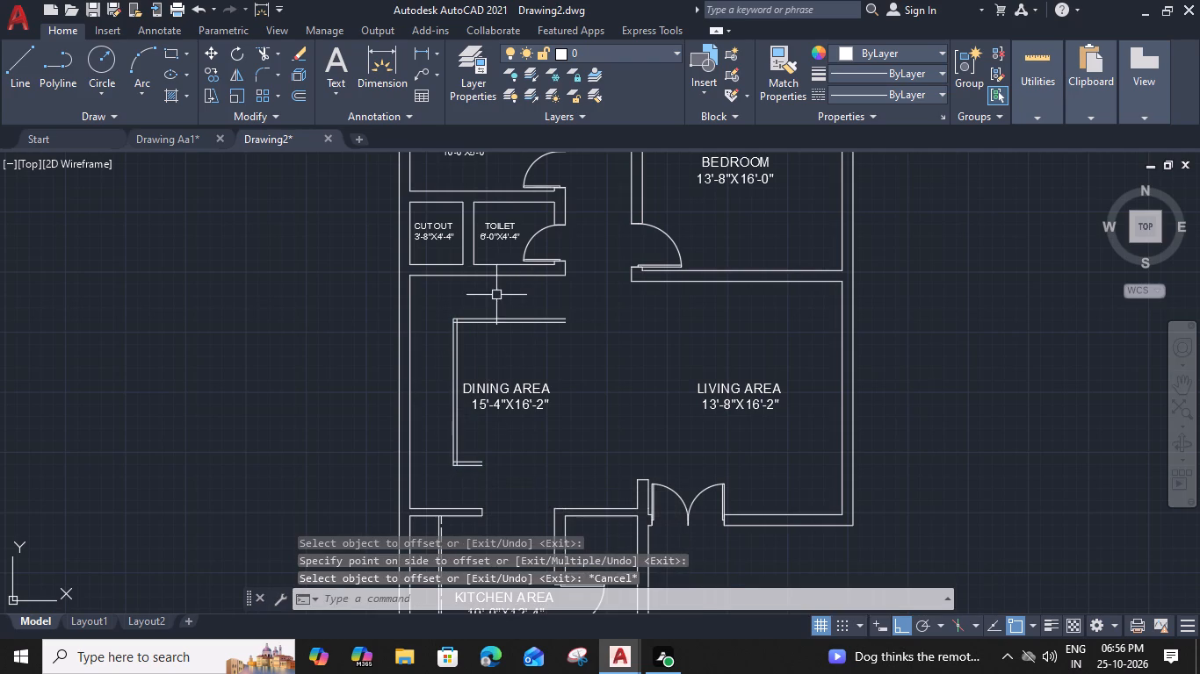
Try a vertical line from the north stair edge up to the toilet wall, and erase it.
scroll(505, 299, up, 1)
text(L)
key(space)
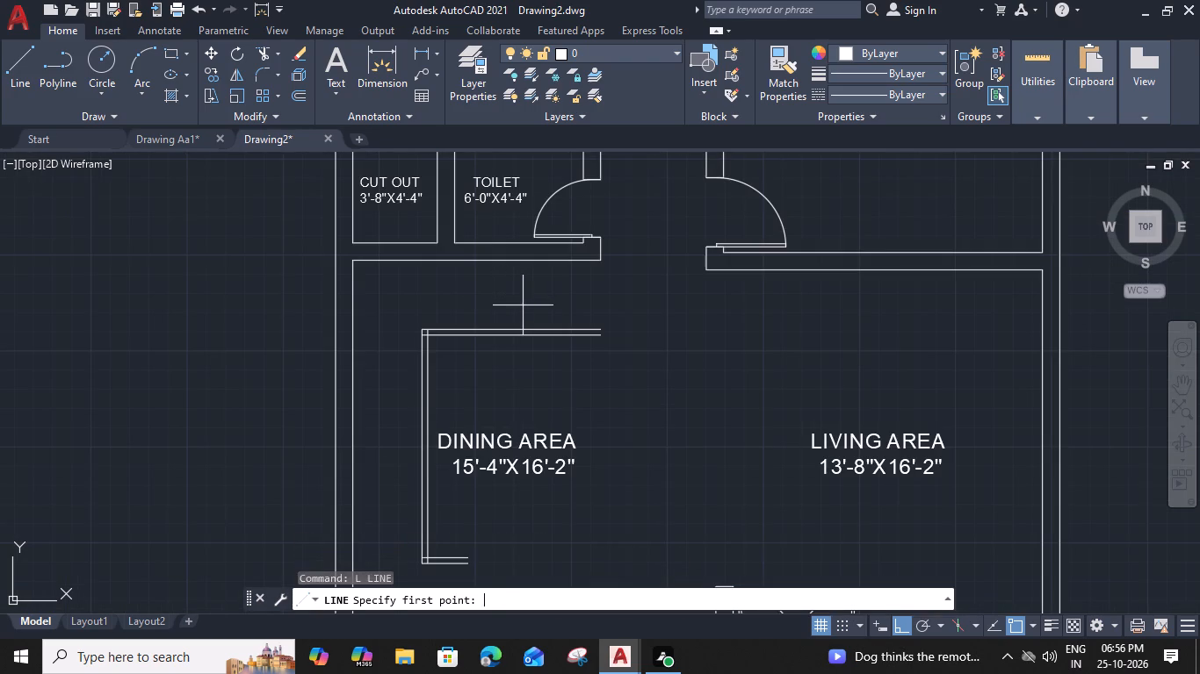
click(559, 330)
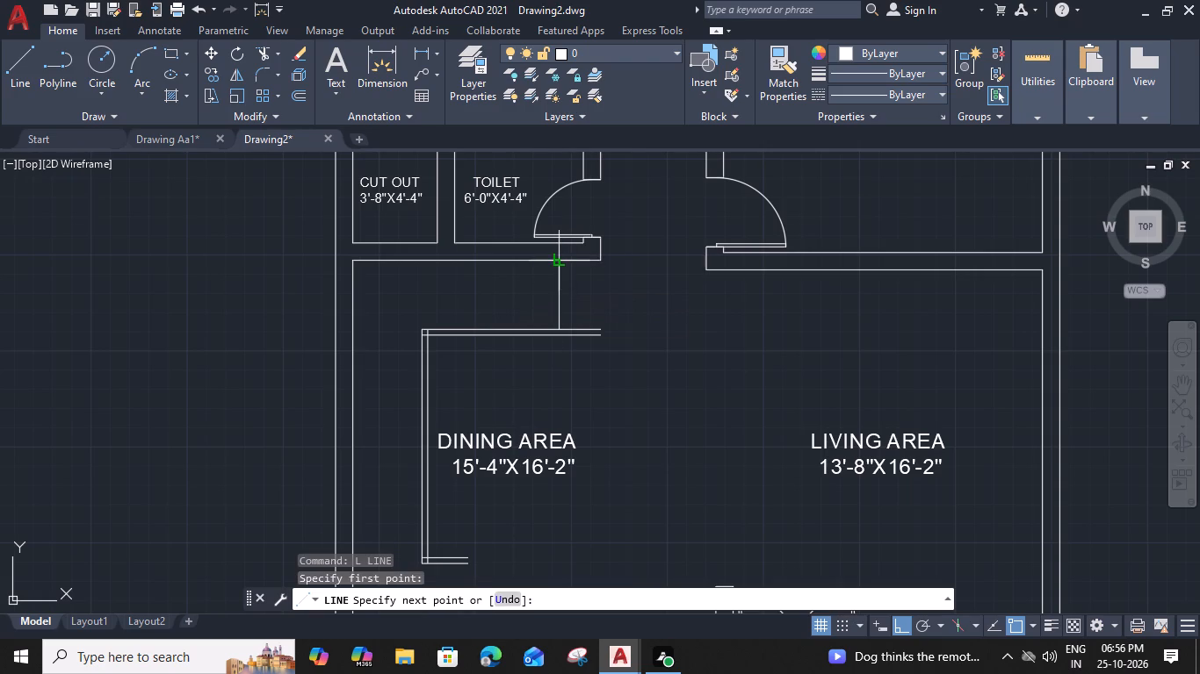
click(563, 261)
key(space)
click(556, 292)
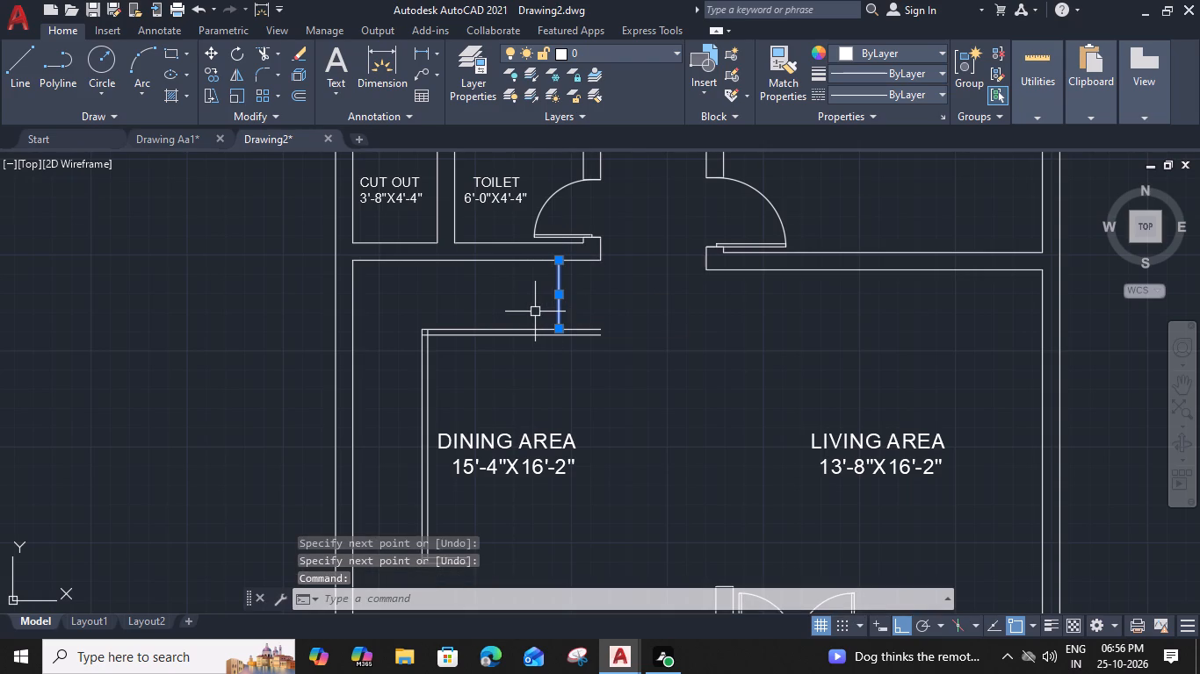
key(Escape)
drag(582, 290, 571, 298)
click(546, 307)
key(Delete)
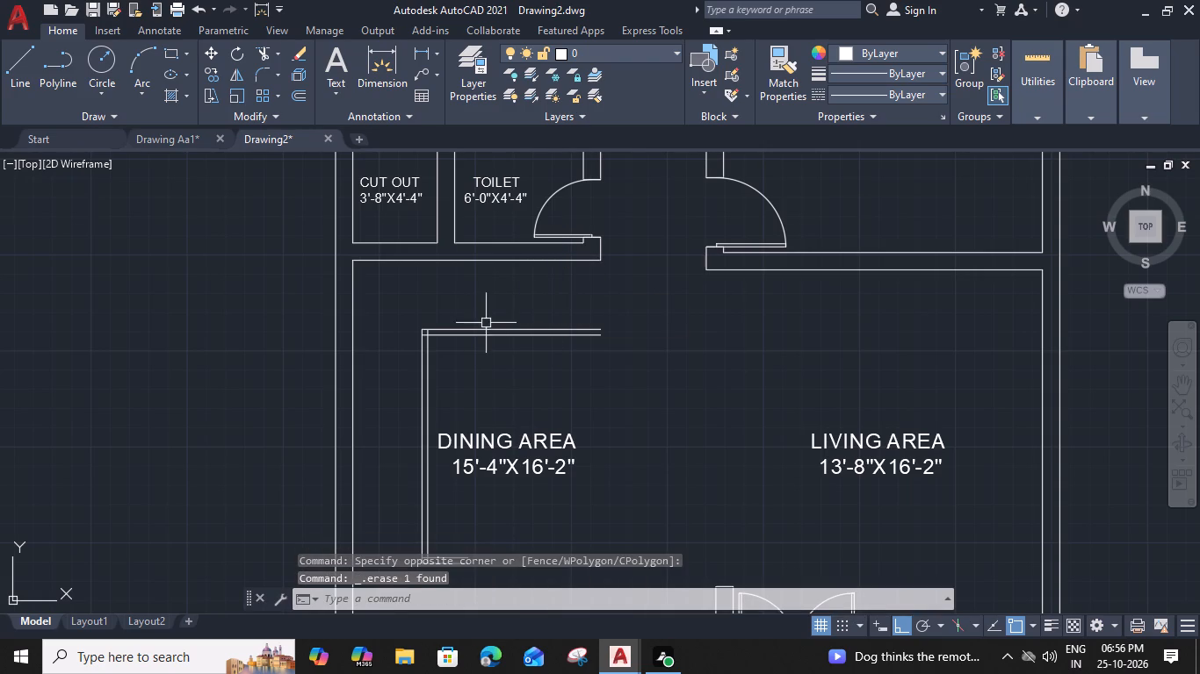
Draw a vertical line from the stair outline's outer northwest corner up to the dining area's north wall.
text(L)
key(space)
scroll(423, 328, up, 2)
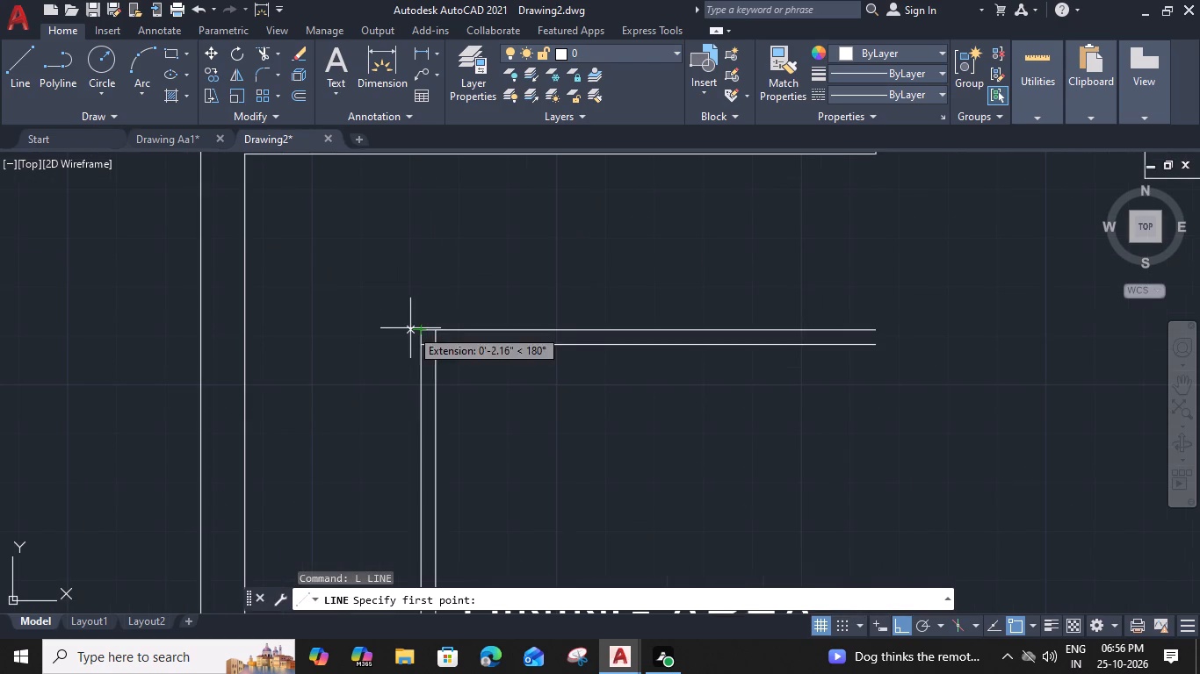
click(421, 327)
middle_drag(422, 190, 411, 265)
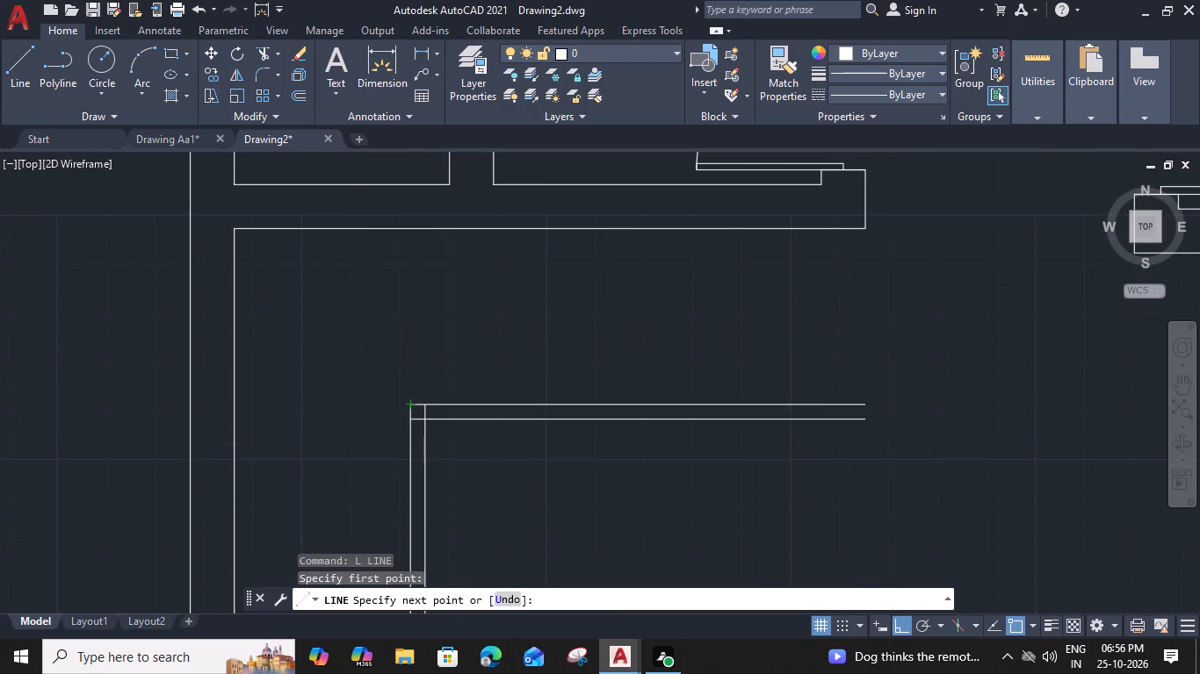
click(411, 229)
key(space)
Offset the vertical stair line eastward six times at 11" spacing to form the treads.
click(408, 262)
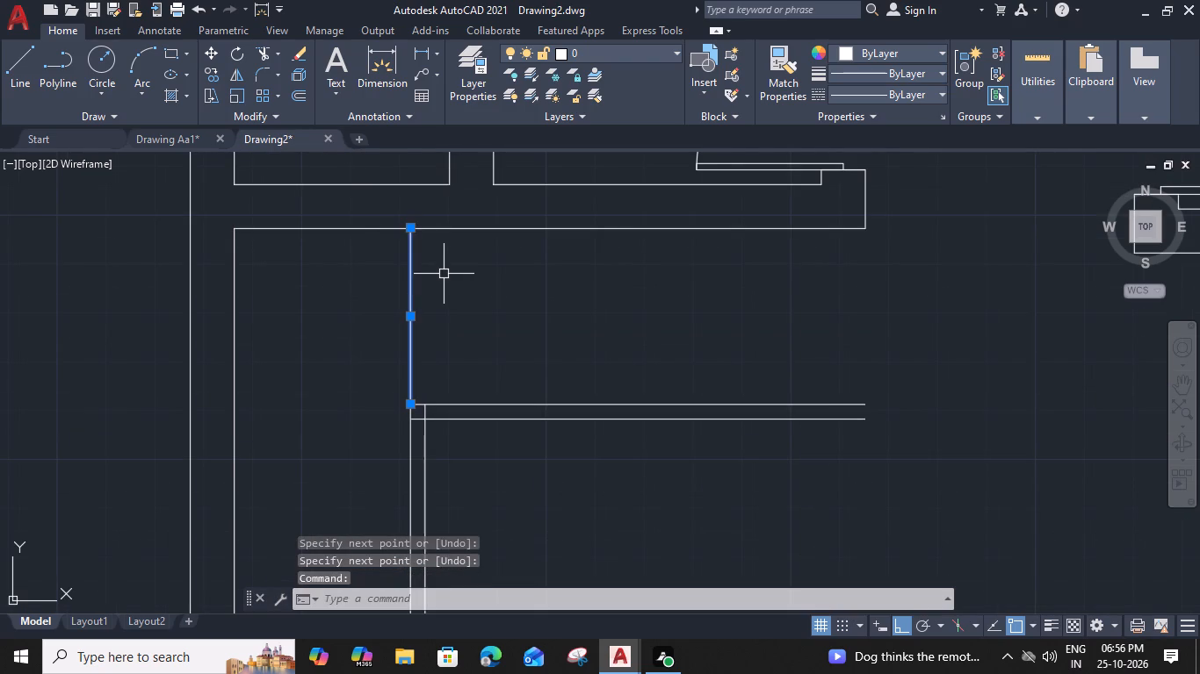
text(O)
key(space)
text(11")
key(Return)
click(481, 291)
click(463, 292)
click(511, 299)
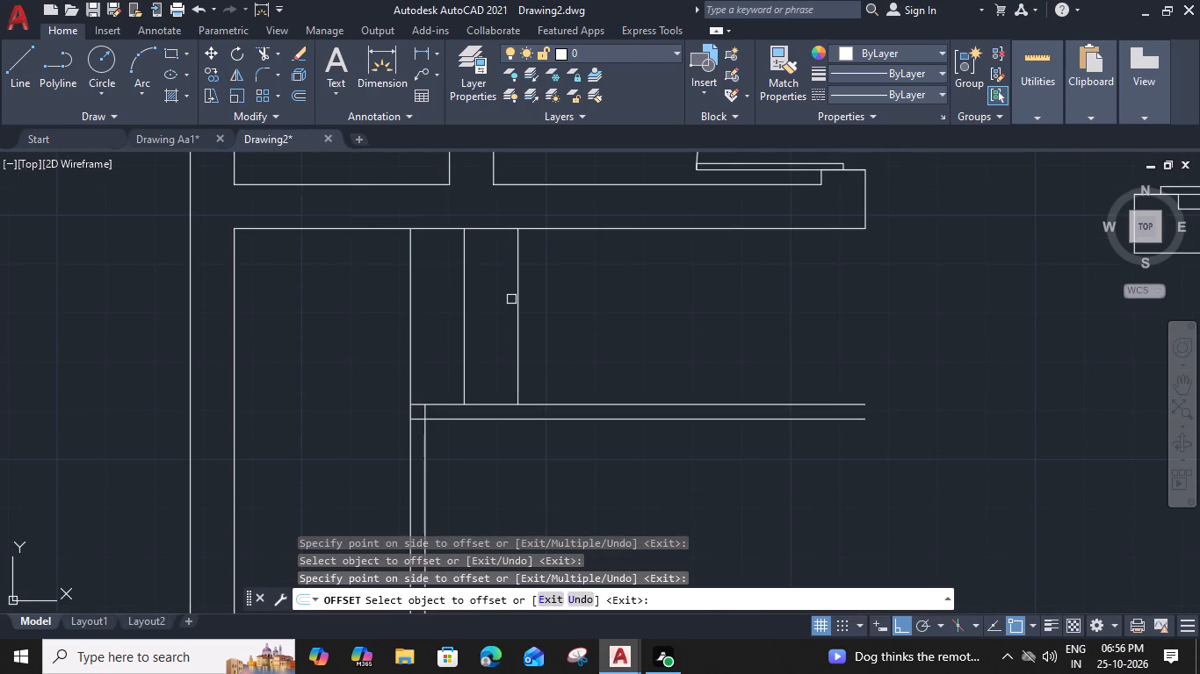
click(516, 299)
click(566, 302)
click(573, 303)
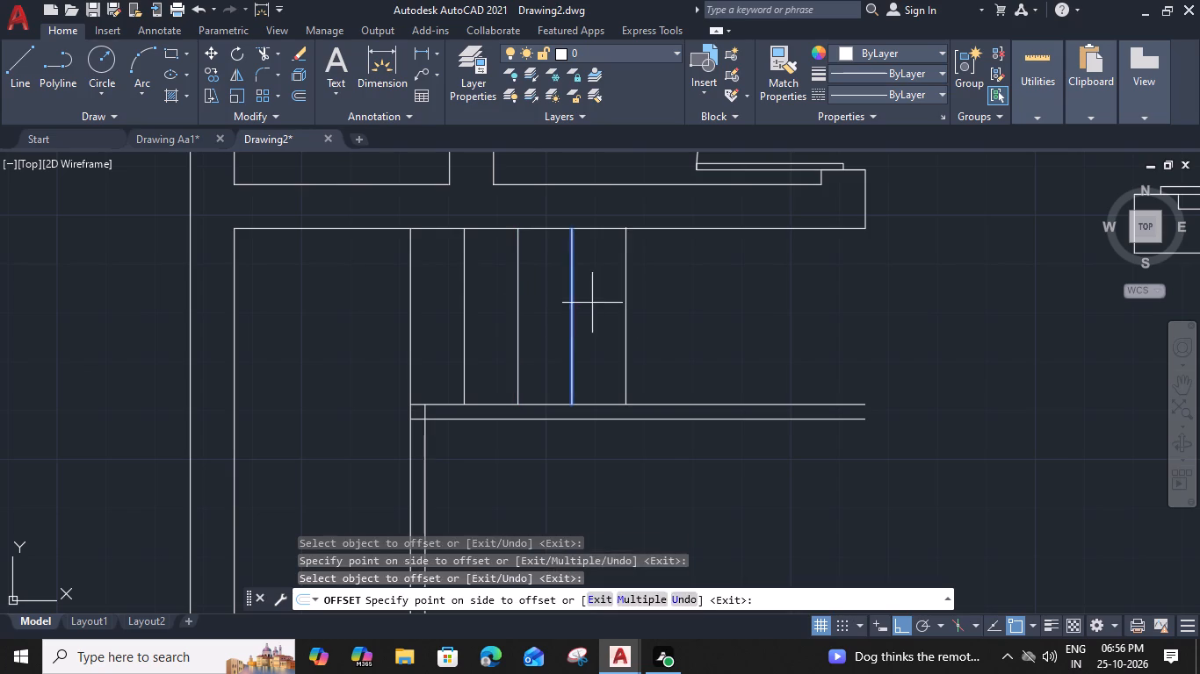
click(645, 306)
click(628, 298)
click(731, 298)
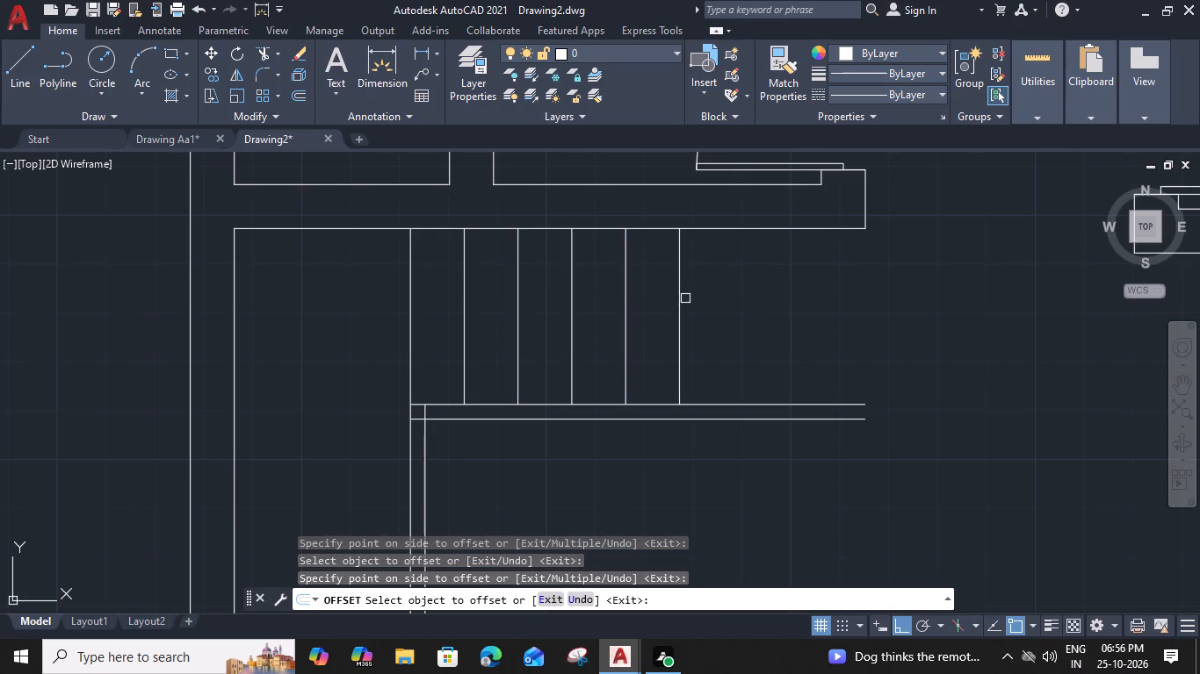
click(682, 295)
click(751, 296)
key(Escape)
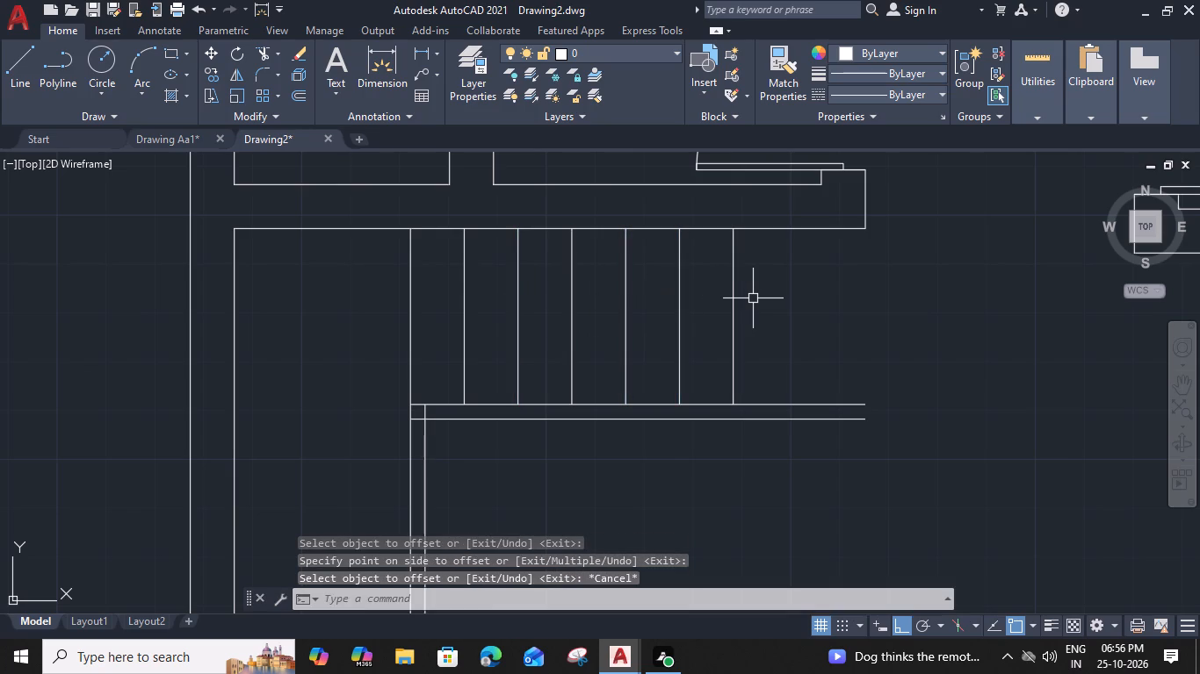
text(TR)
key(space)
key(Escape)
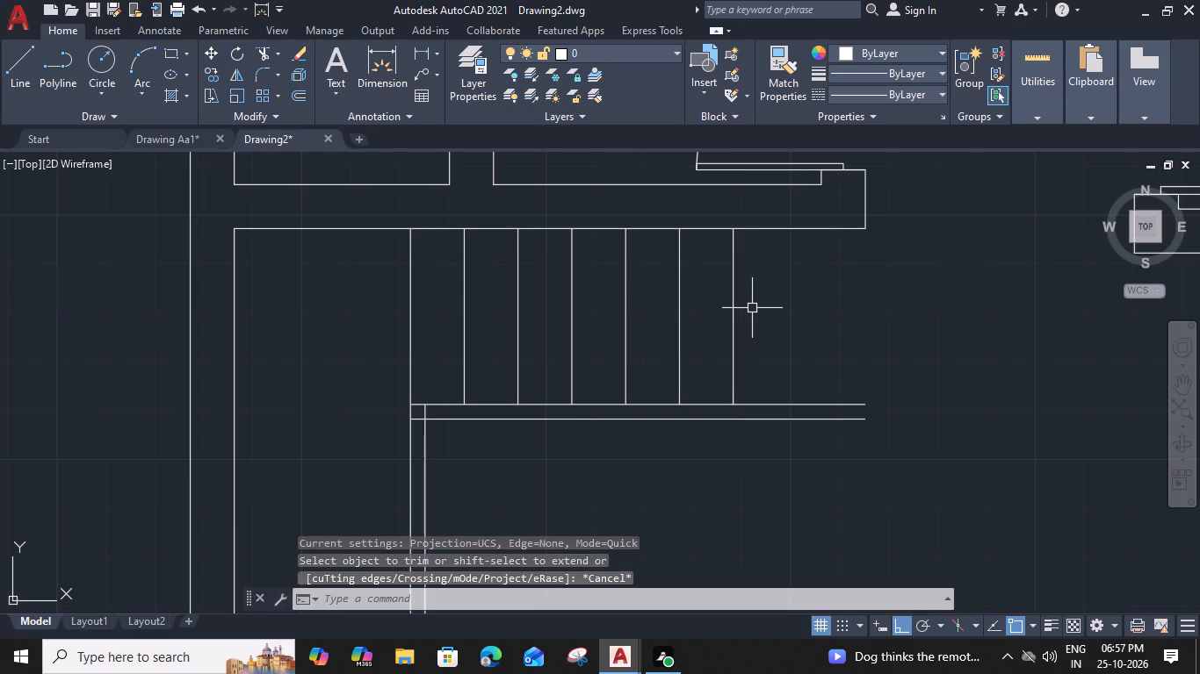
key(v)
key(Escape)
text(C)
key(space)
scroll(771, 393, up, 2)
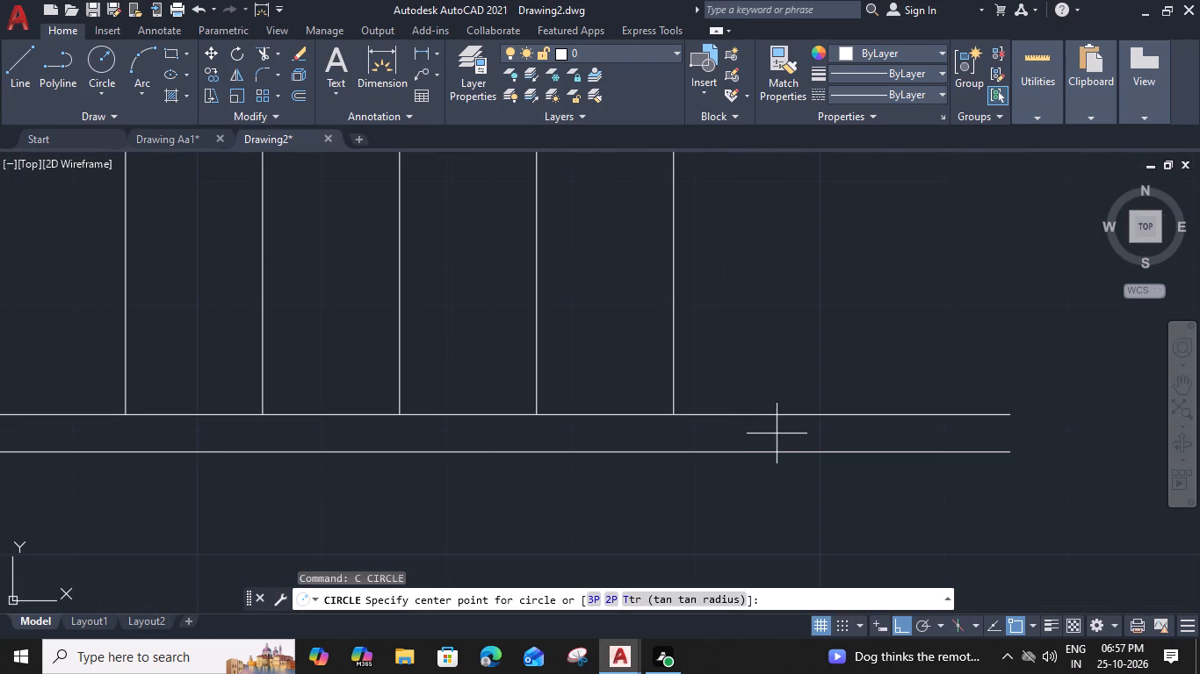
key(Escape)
Draw a short vertical line across the north double stair lines, just east of the last tread.
text(L)
key(space)
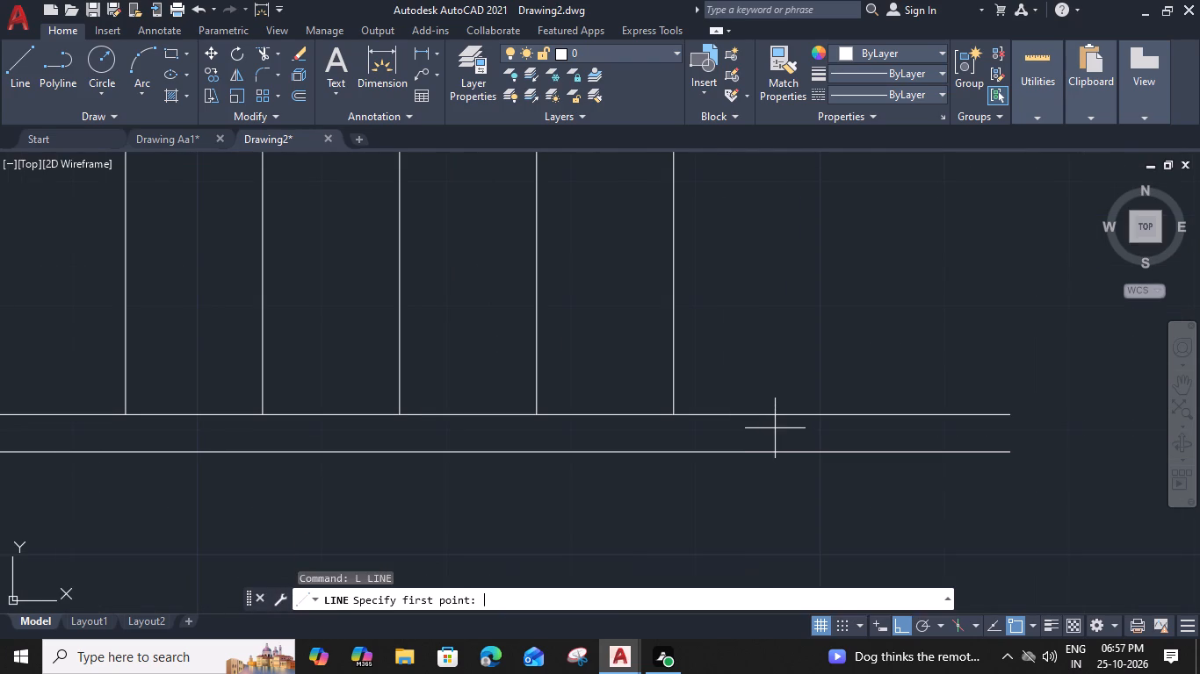
click(749, 413)
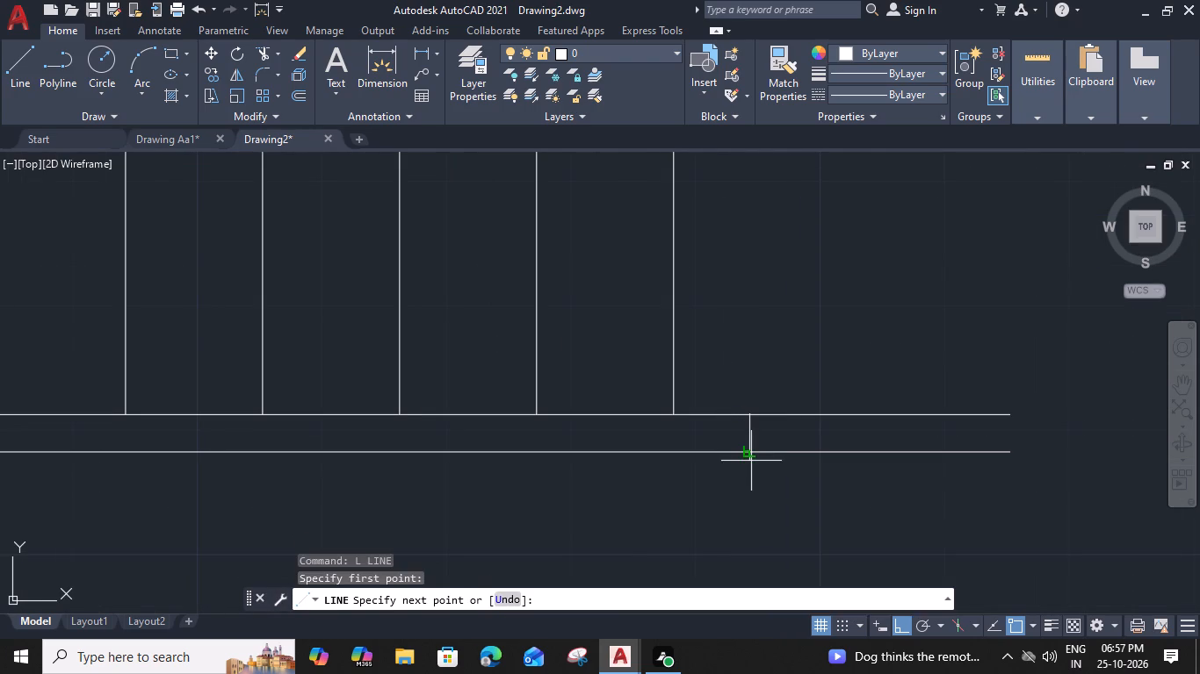
click(751, 455)
key(space)
Draw a circle of about 1.78" radius centred on the midpoint of the short vertical line across the north stair lines.
text(C)
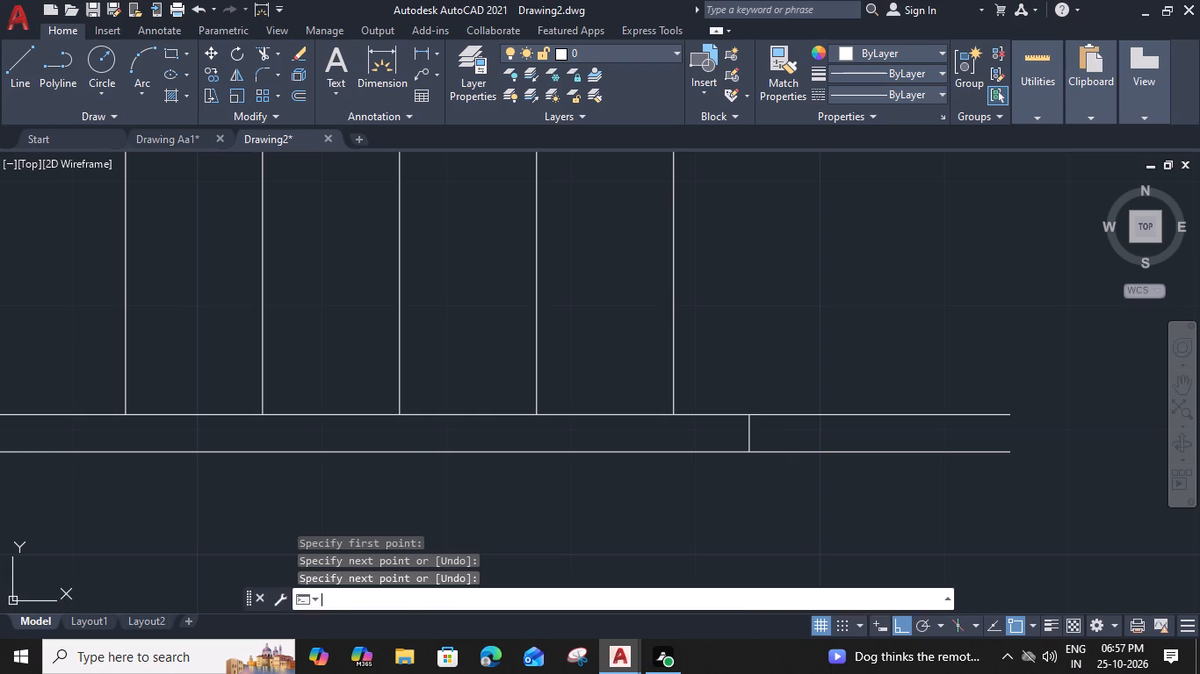
key(space)
click(748, 434)
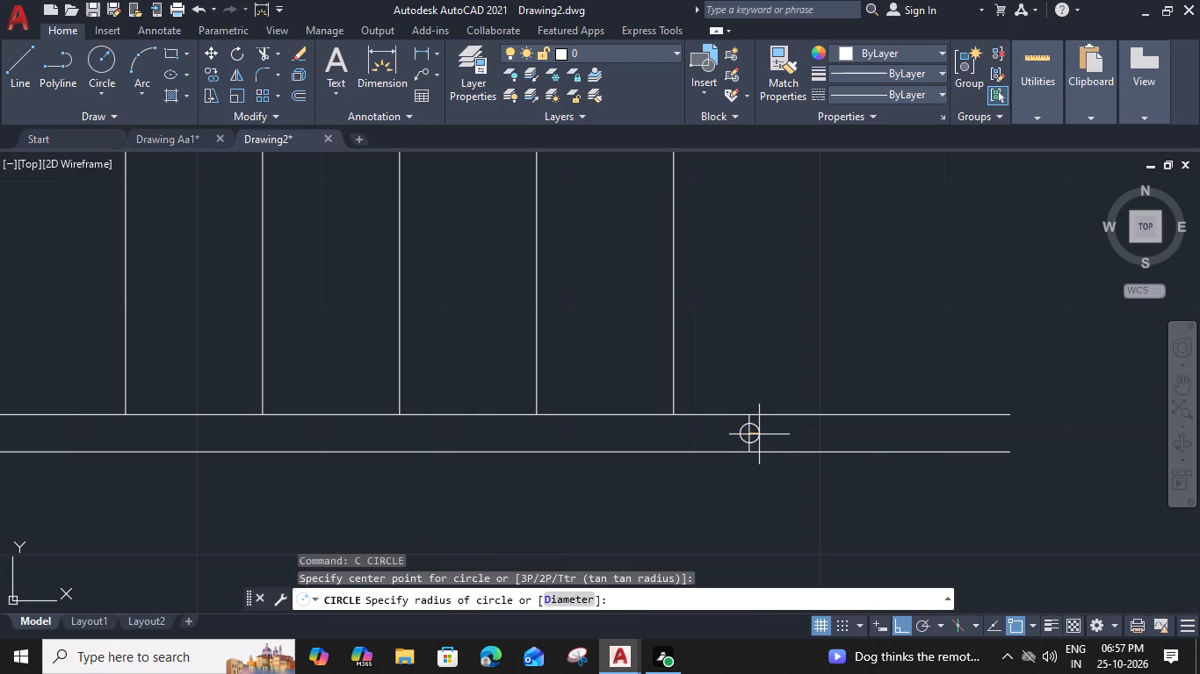
scroll(763, 432, up, 2)
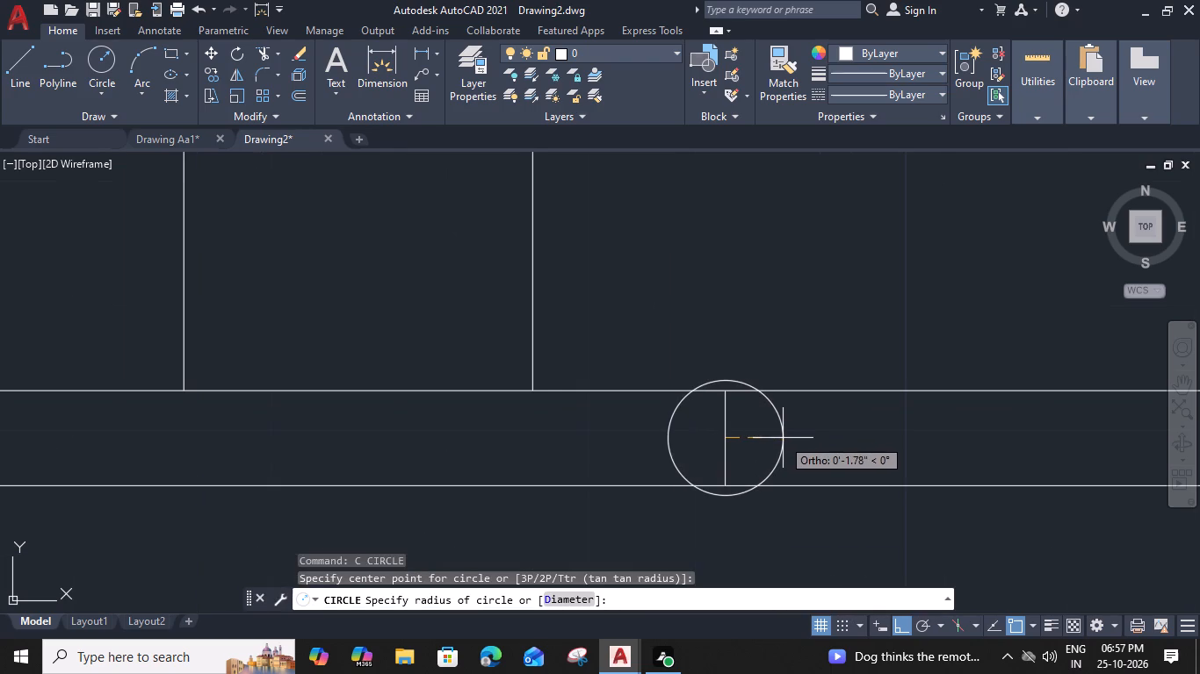
click(783, 438)
Offset the circle inward three times in succession at 0.2" spacing to form concentric circles.
click(783, 451)
key(o)
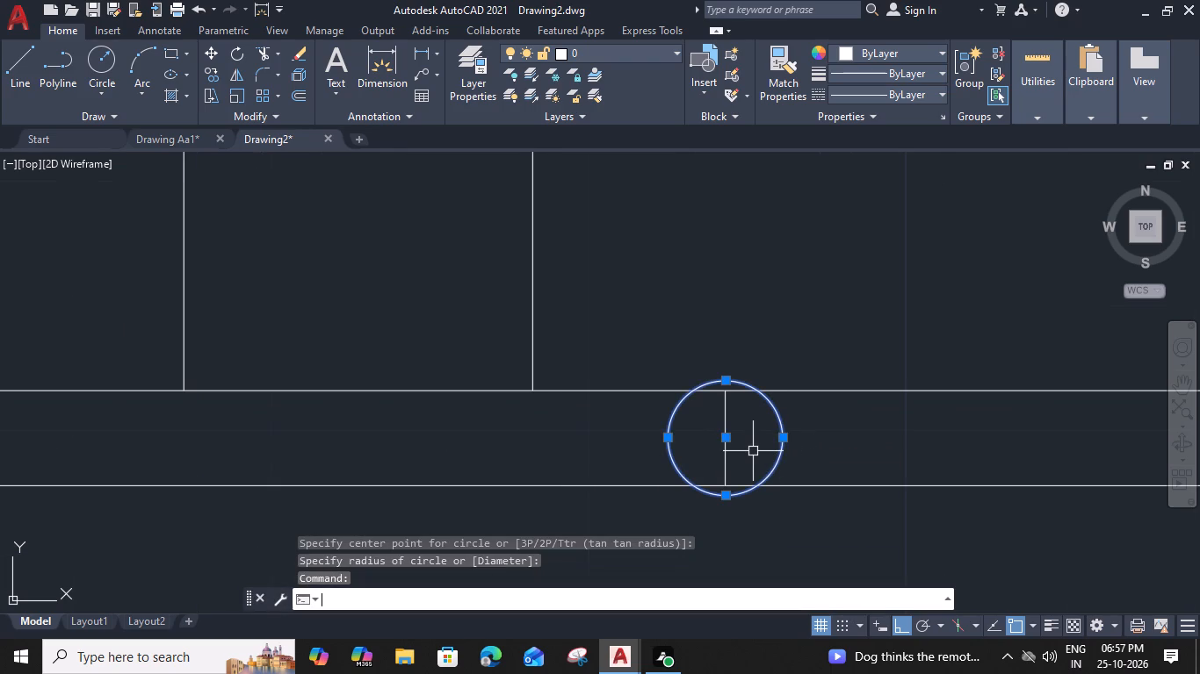
key(BackSpace)
text(O)
key(space)
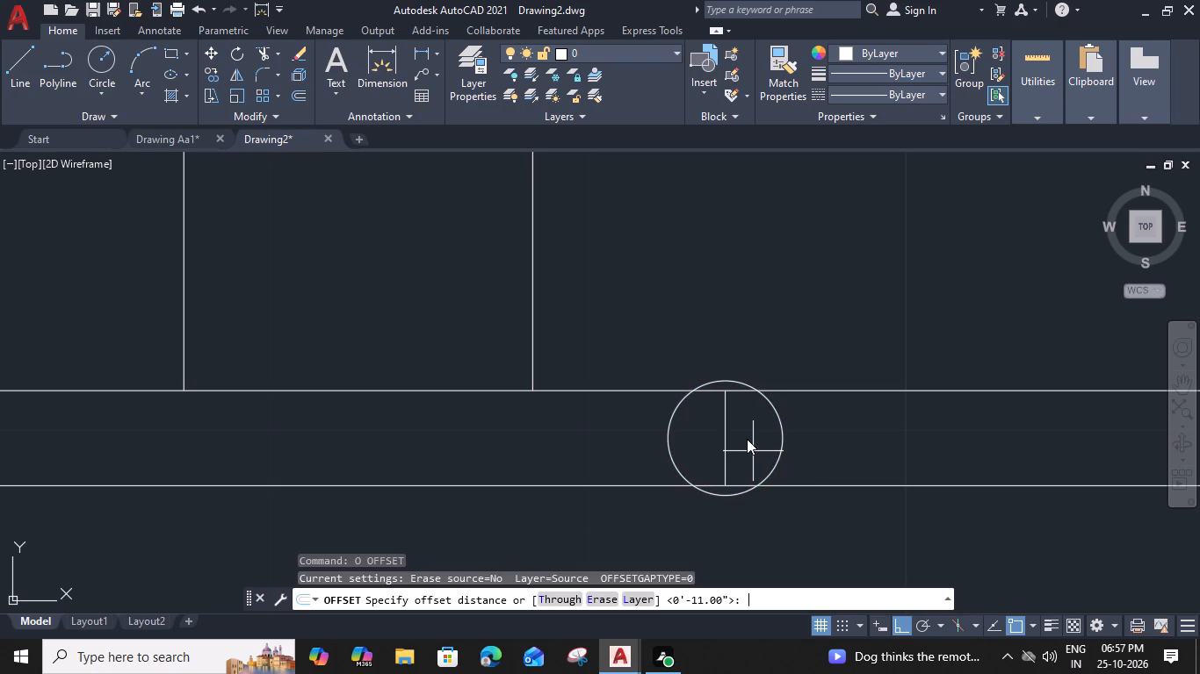
text(0.2")
key(Return)
click(740, 434)
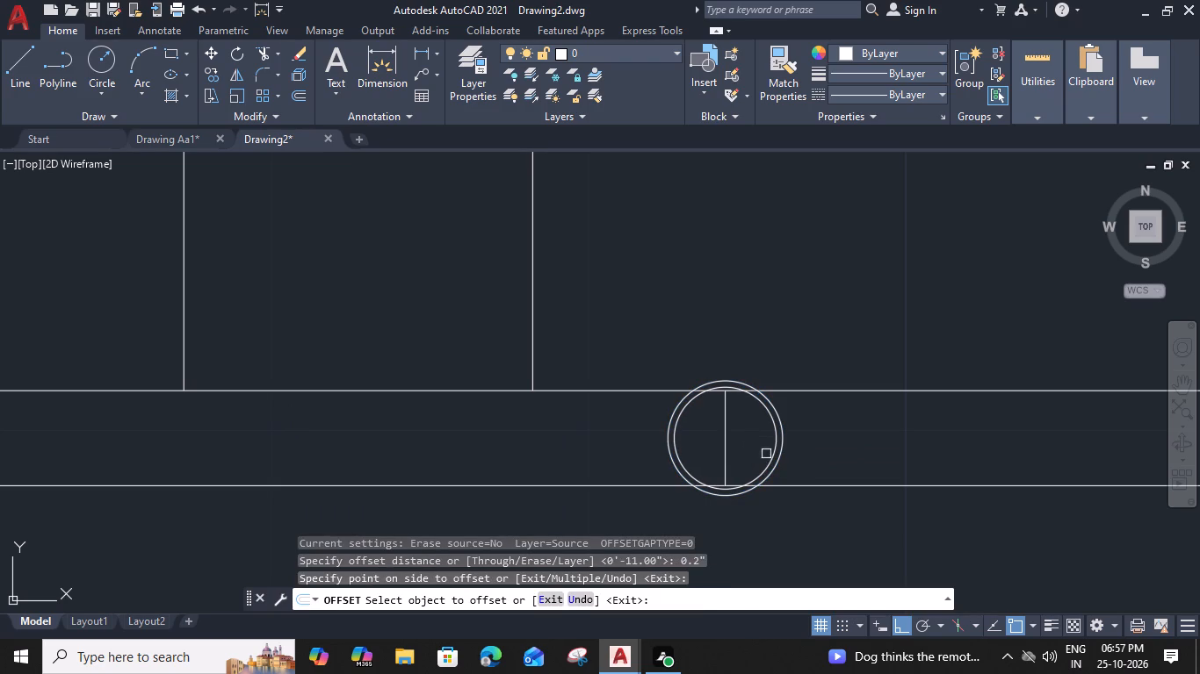
click(770, 455)
click(733, 441)
drag(763, 458, 754, 452)
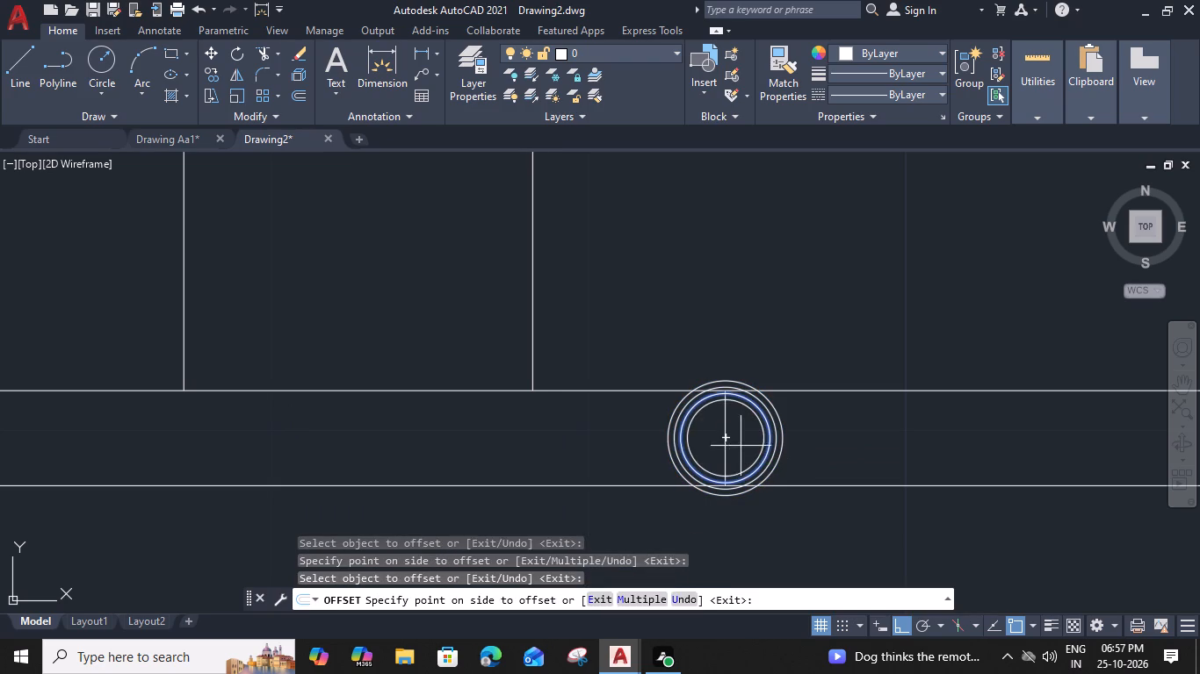
click(735, 443)
key(Escape)
Erase the two middle circles and the short vertical line, keeping only the outermost and innermost circles.
scroll(776, 447, up, 1)
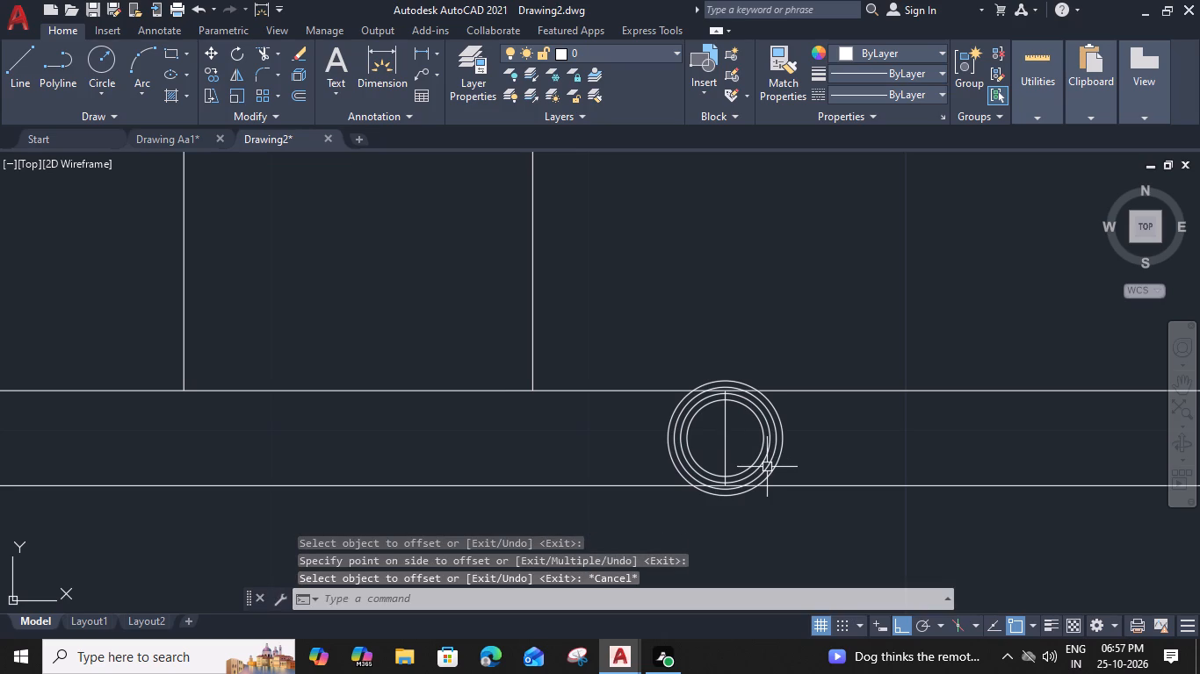
scroll(767, 467, up, 2)
drag(786, 446, 770, 455)
click(731, 468)
key(Delete)
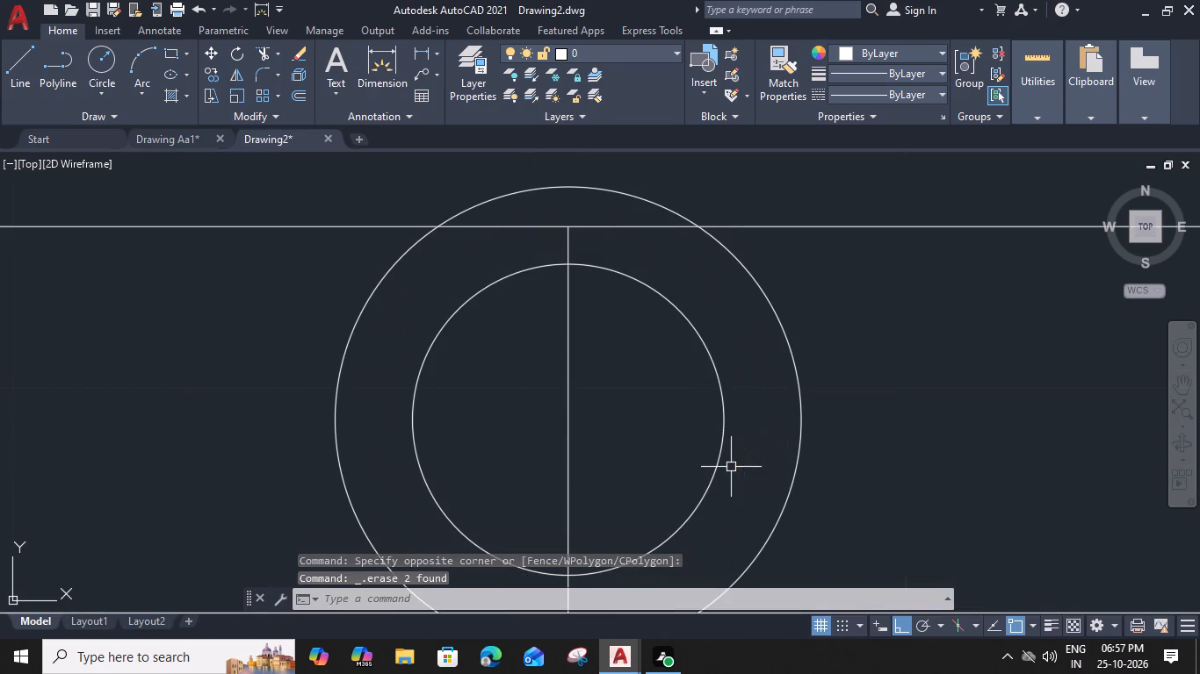
click(570, 379)
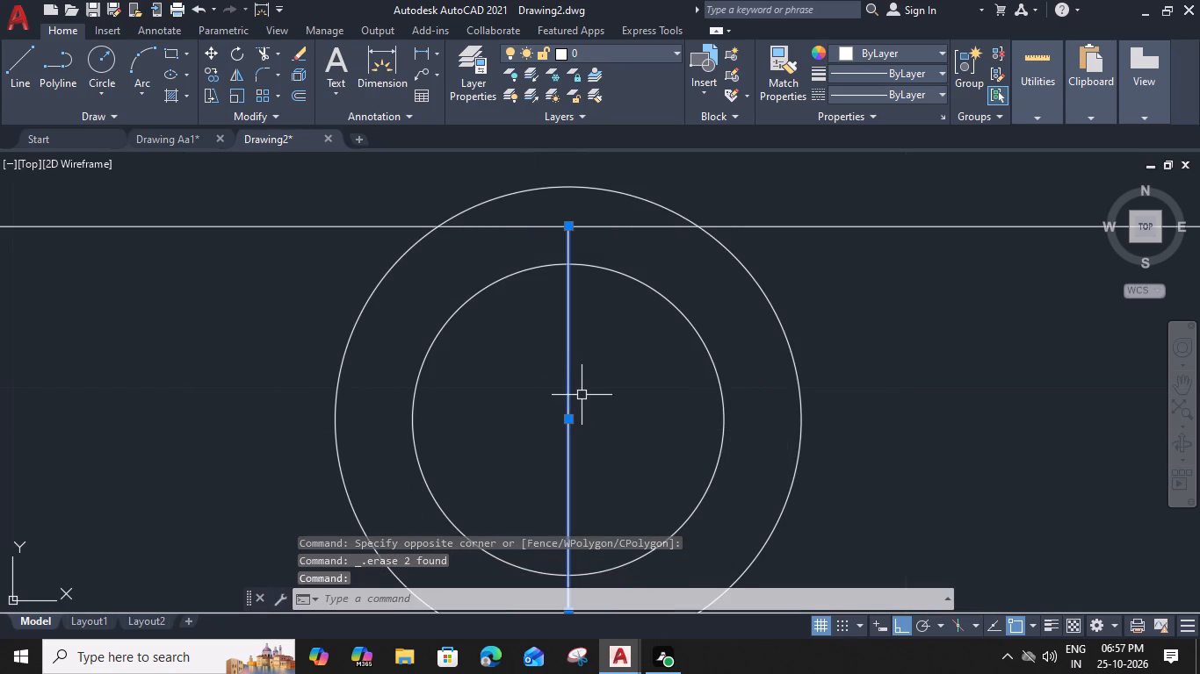
key(Delete)
Group the two remaining concentric circles.
drag(844, 390, 684, 424)
drag(61, 455, 69, 458)
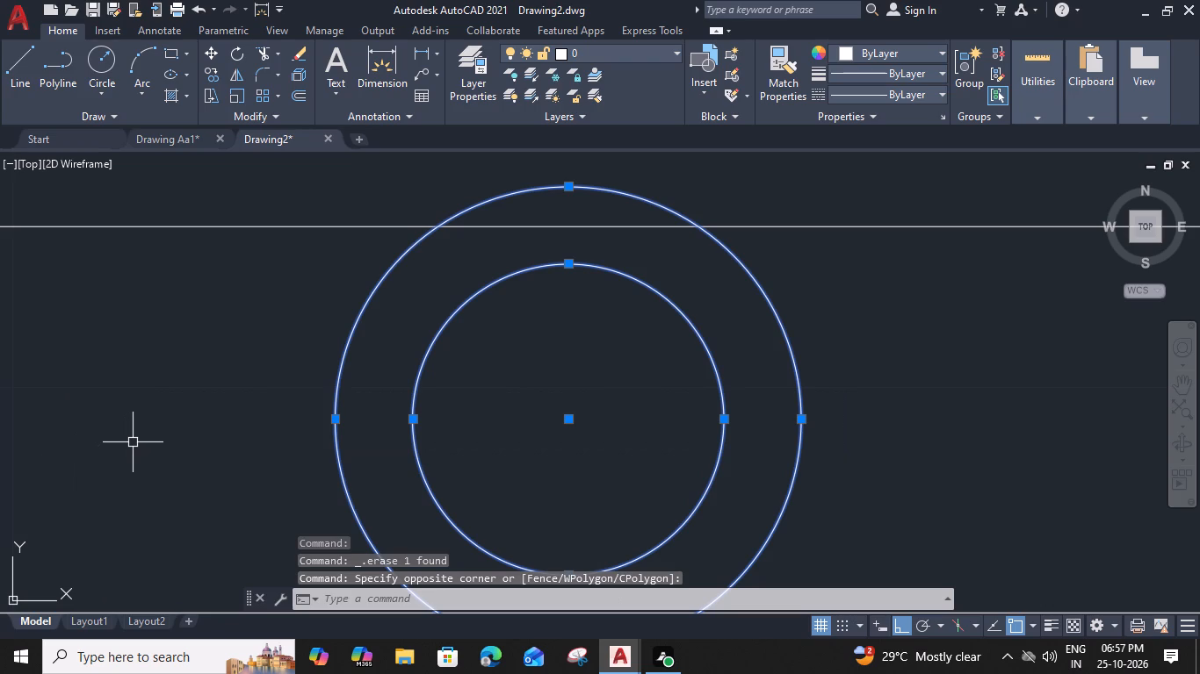
text(G)
key(space)
Trim the portions of both north stair lines that lie inside the outer circle.
text(TR)
key(space)
click(546, 226)
scroll(546, 232, down, 3)
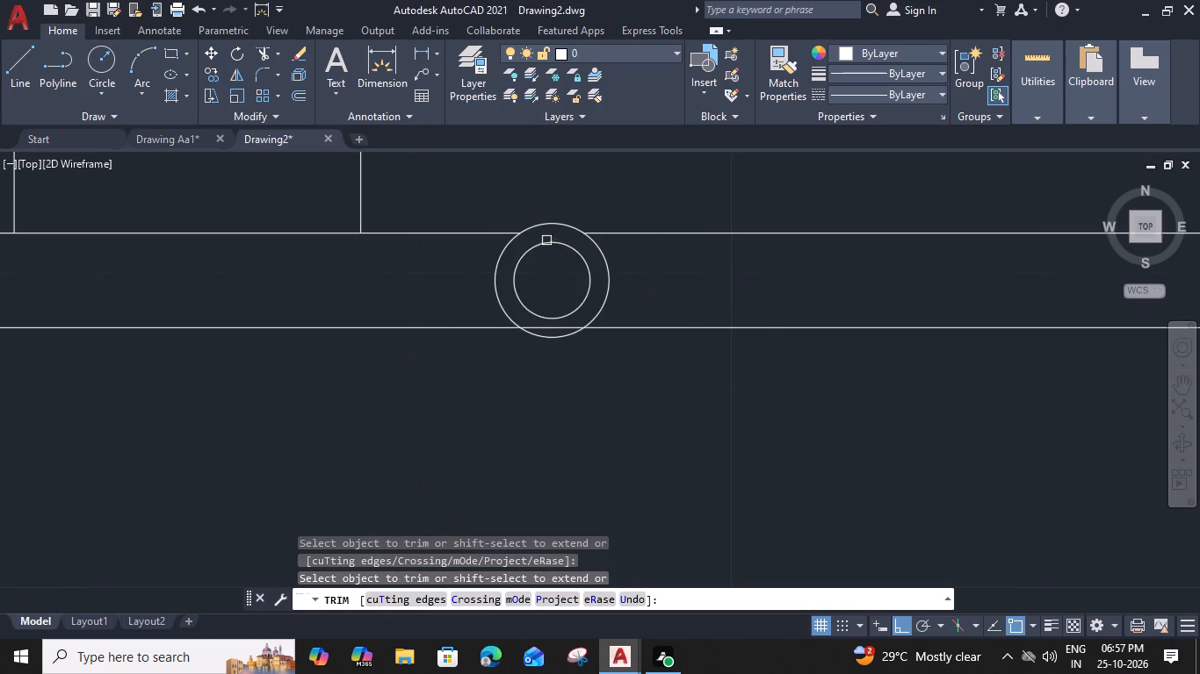
scroll(548, 341, up, 2)
click(564, 304)
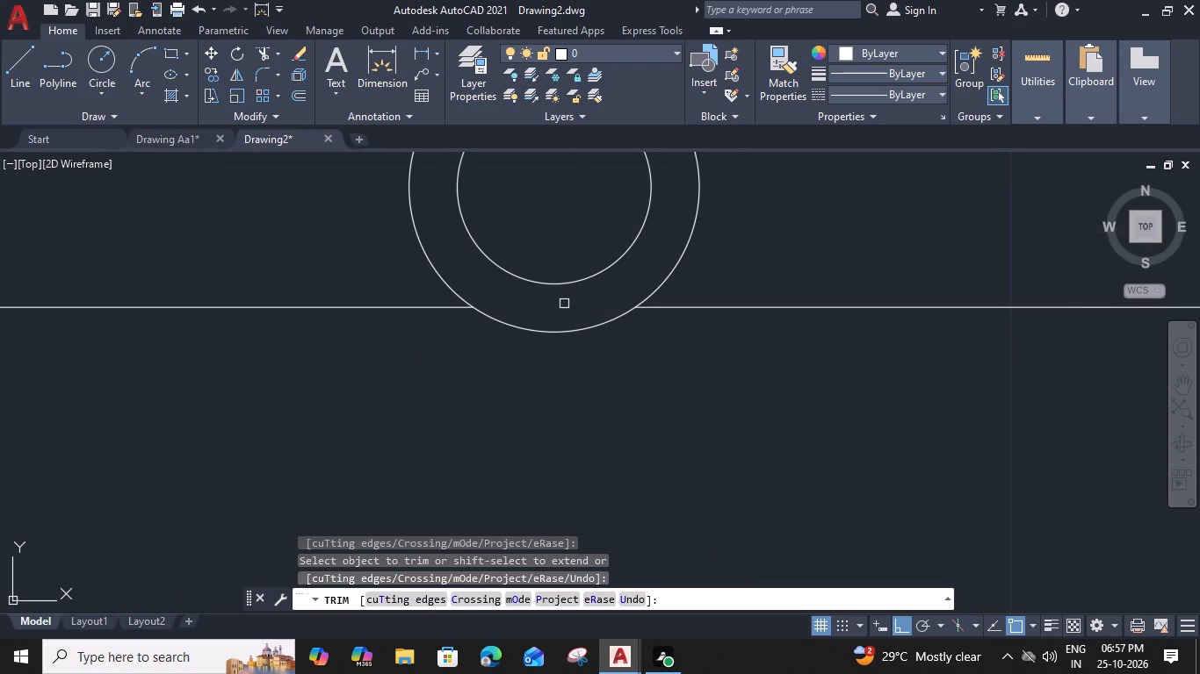
key(Escape)
Erase the two leftover stair line segments east of the circles.
scroll(564, 304, down, 2)
click(738, 200)
click(708, 328)
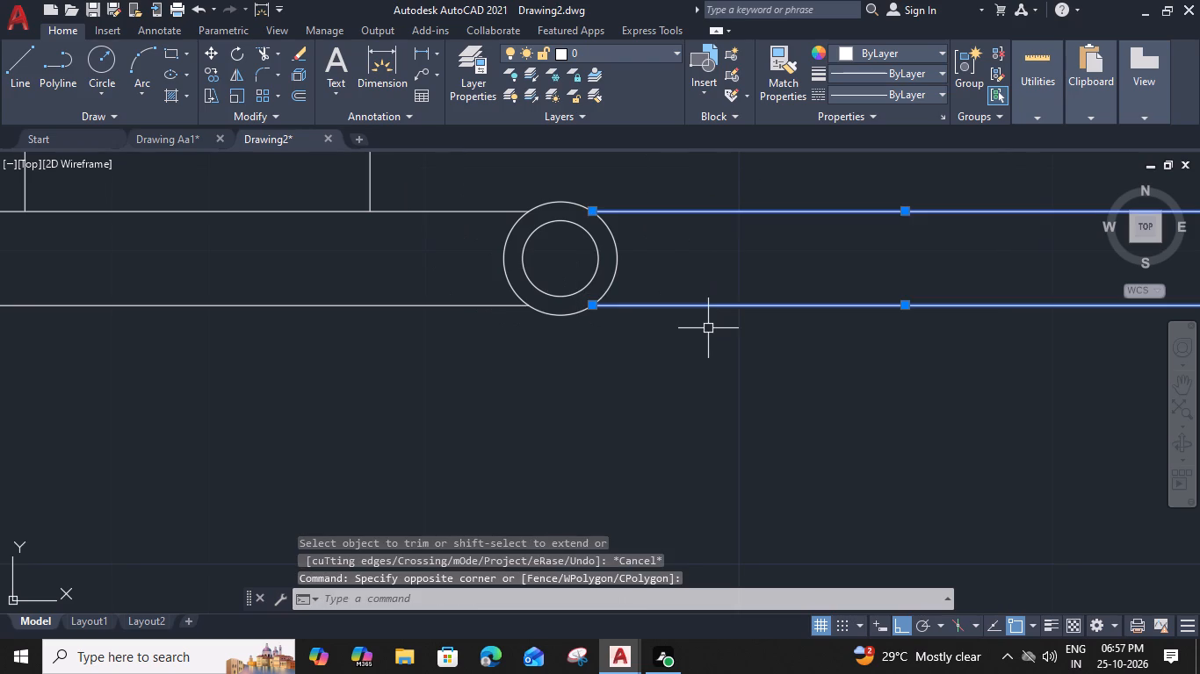
scroll(707, 325, down, 5)
key(Delete)
Copy the grouped circles from the north stair lines onto the south double stair lines, just short of their east end.
scroll(704, 305, up, 4)
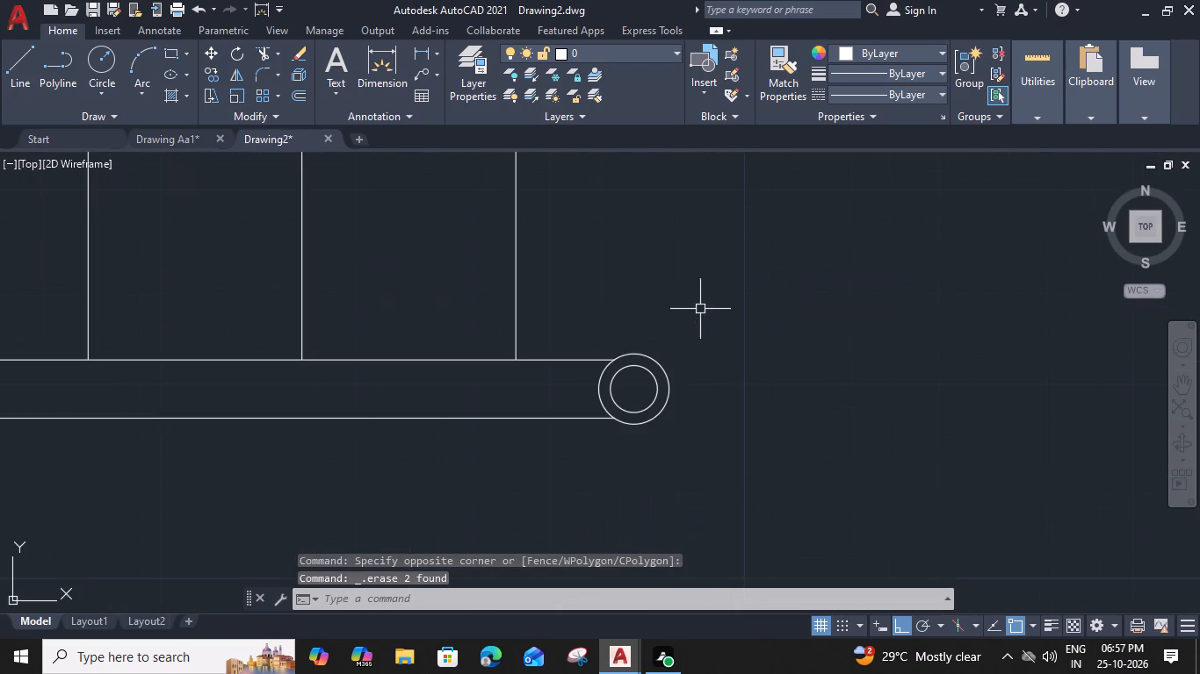
drag(679, 398, 636, 395)
click(567, 395)
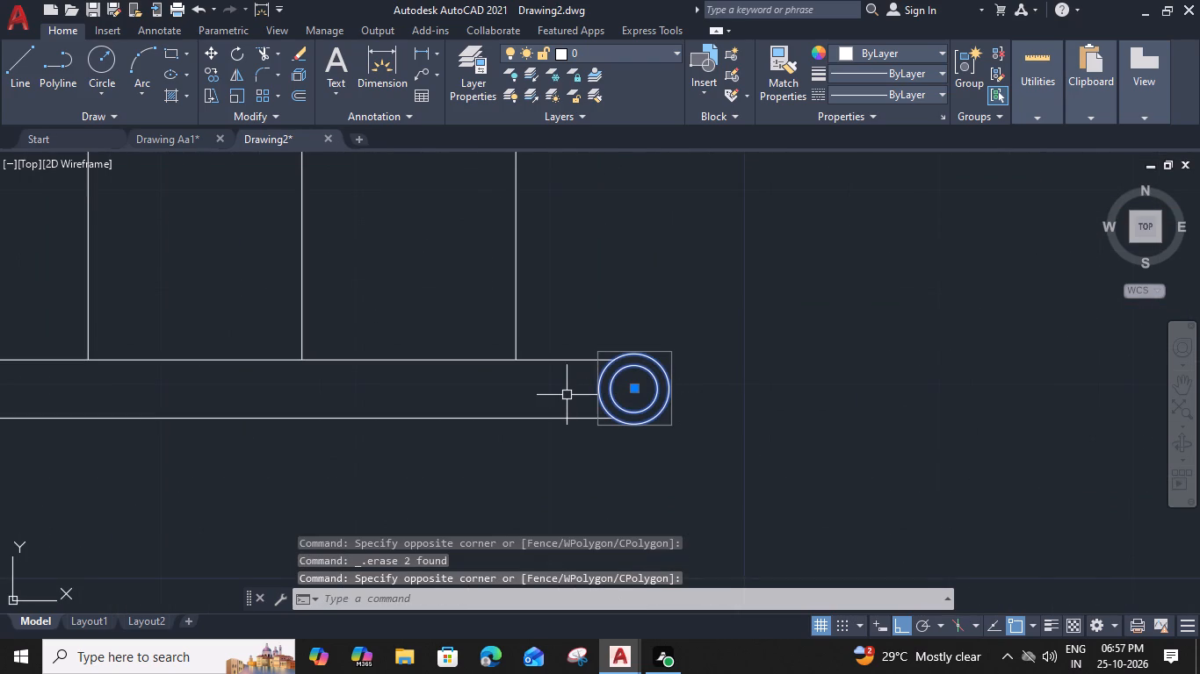
key(c)
text(O)
key(space)
click(611, 360)
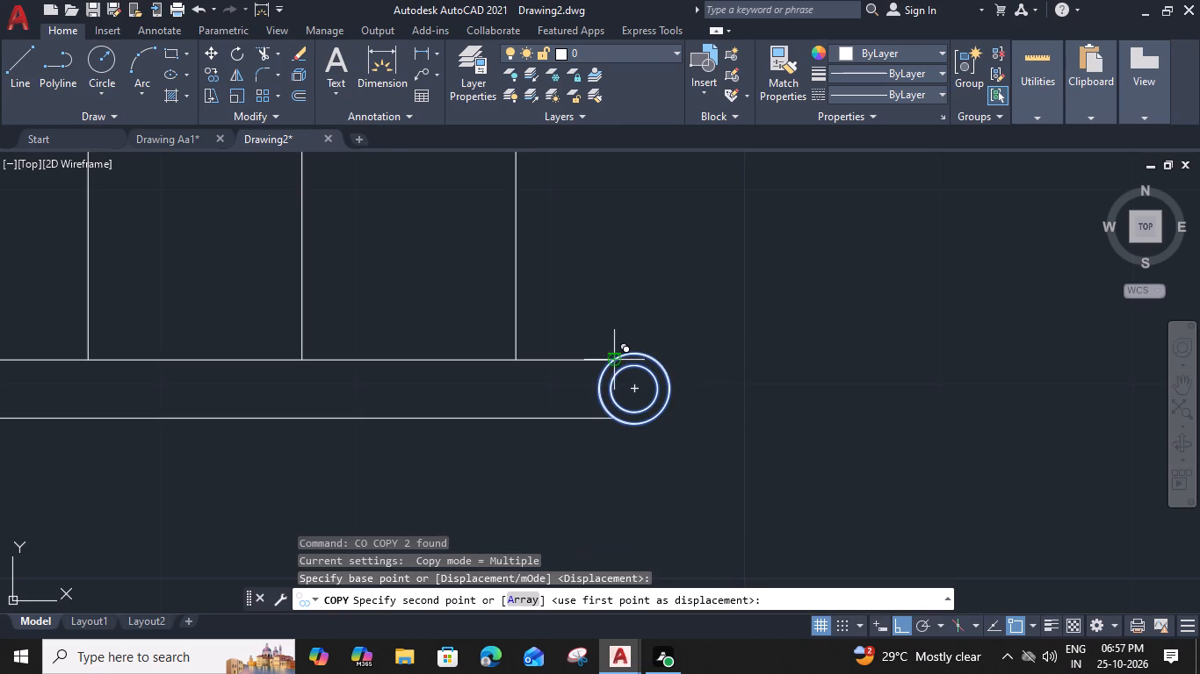
scroll(611, 360, down, 2)
middle_drag(552, 498, 573, 295)
scroll(572, 309, down, 4)
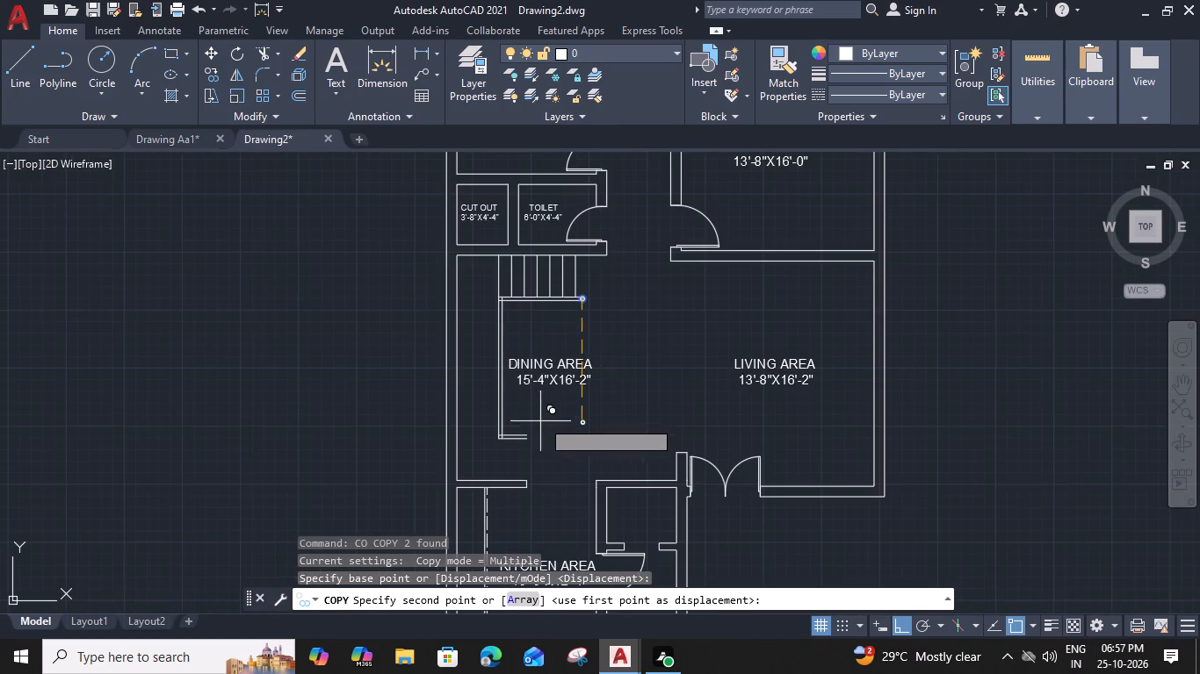
scroll(532, 430, up, 4)
middle_drag(508, 448, 582, 394)
scroll(548, 413, up, 1)
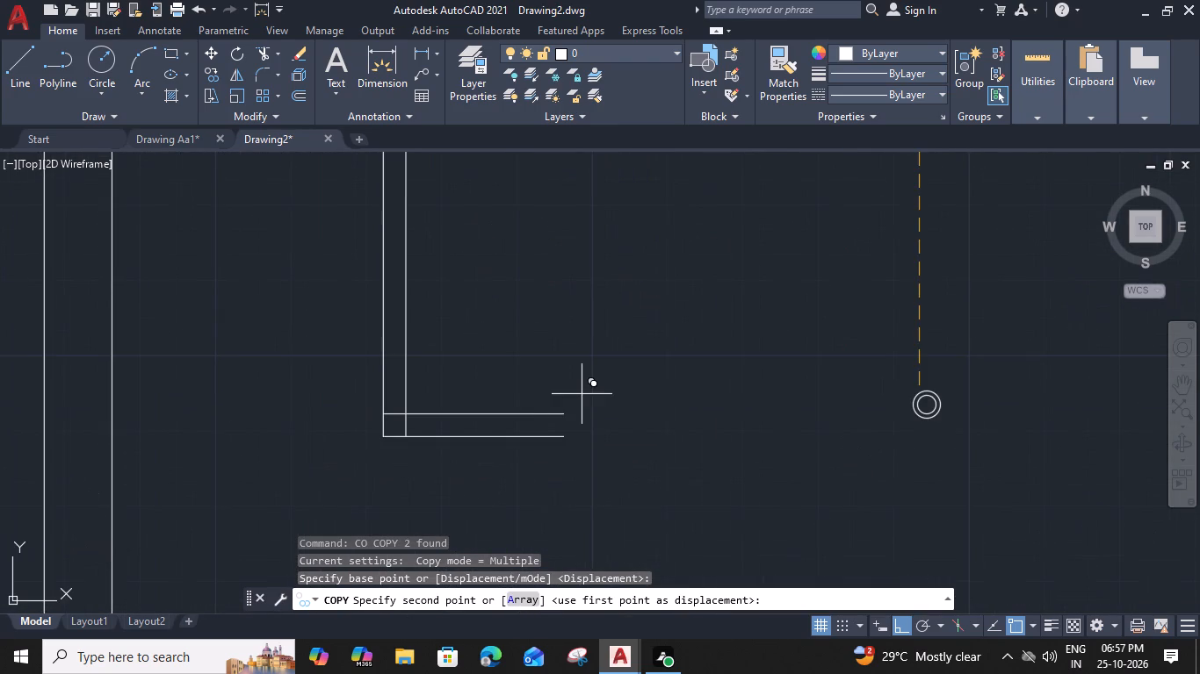
scroll(581, 398, up, 1)
click(515, 416)
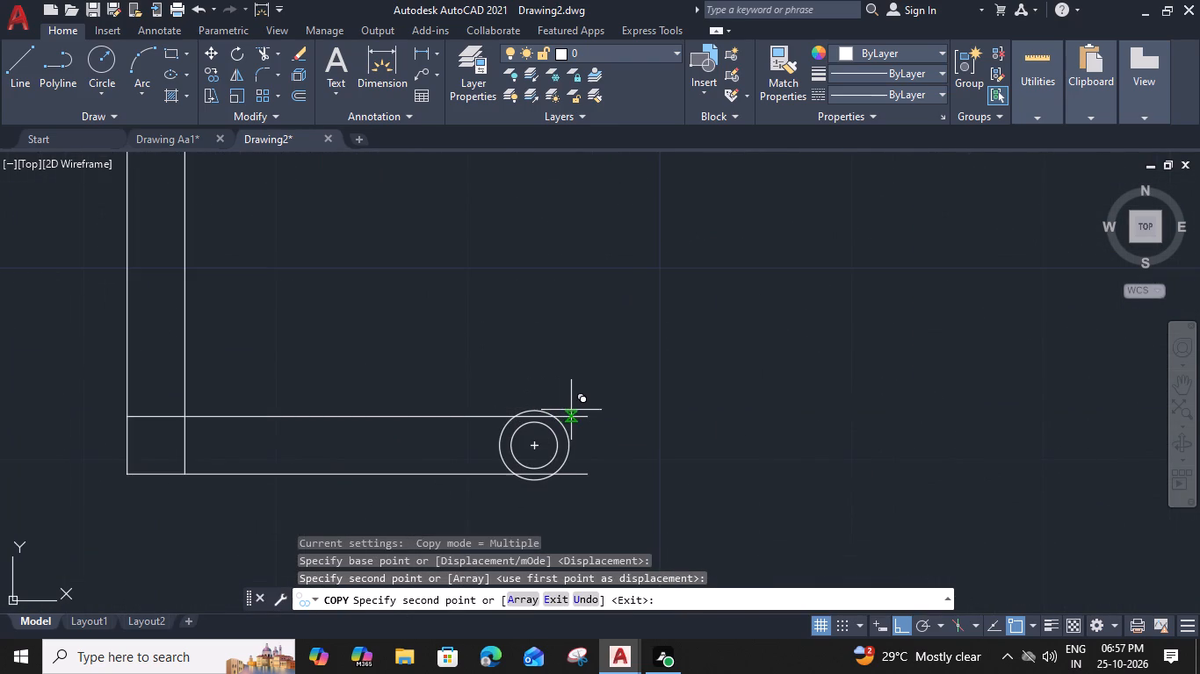
key(Escape)
Draw a vertical line from the lower south stair line, near its southwest corner, down to the dining area's south wall.
scroll(561, 407, down, 3)
middle_drag(539, 468, 567, 369)
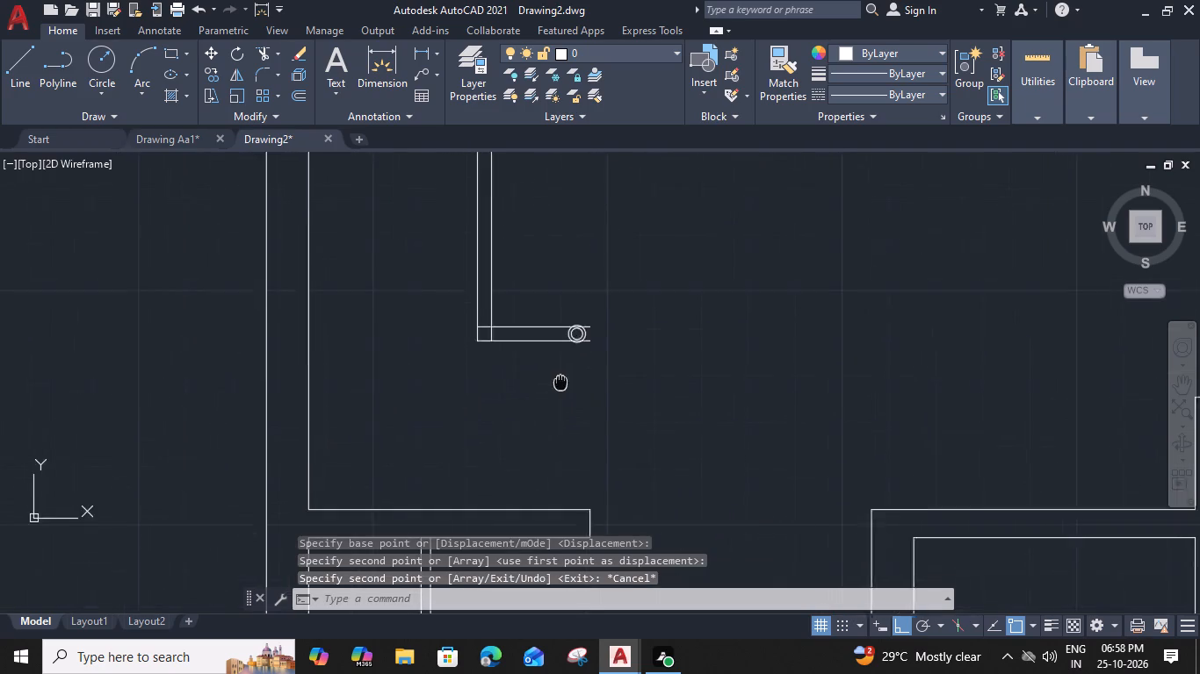
middle_drag(567, 369, 586, 350)
text(L)
key(space)
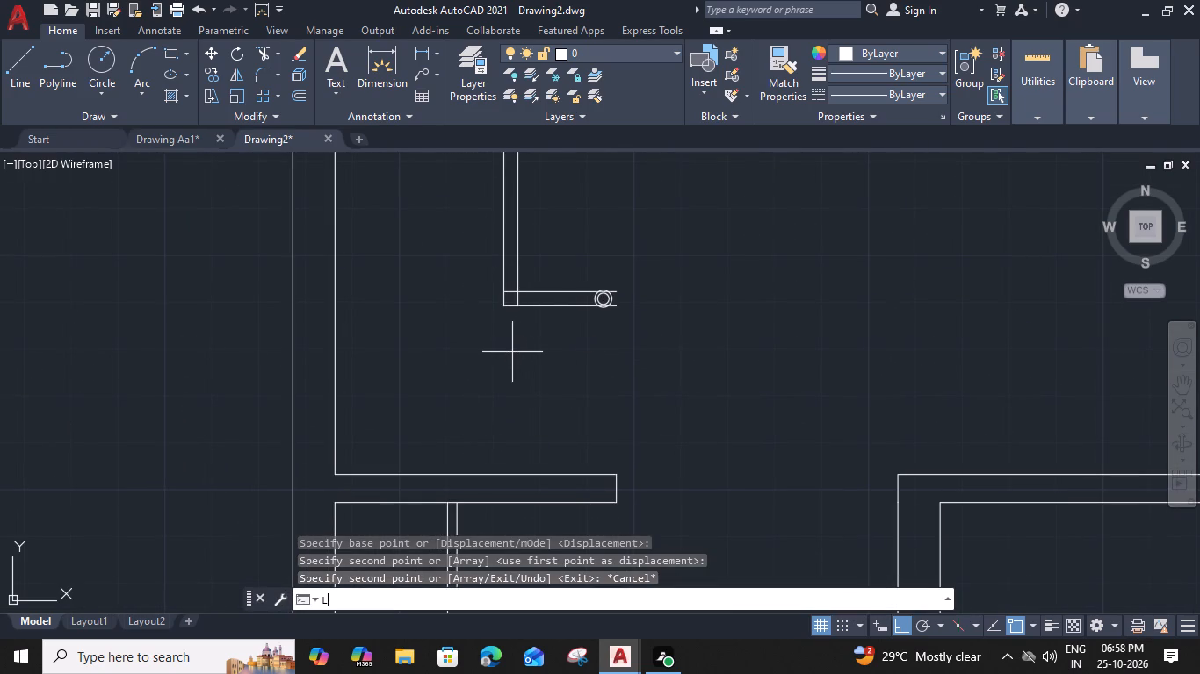
scroll(508, 317, up, 4)
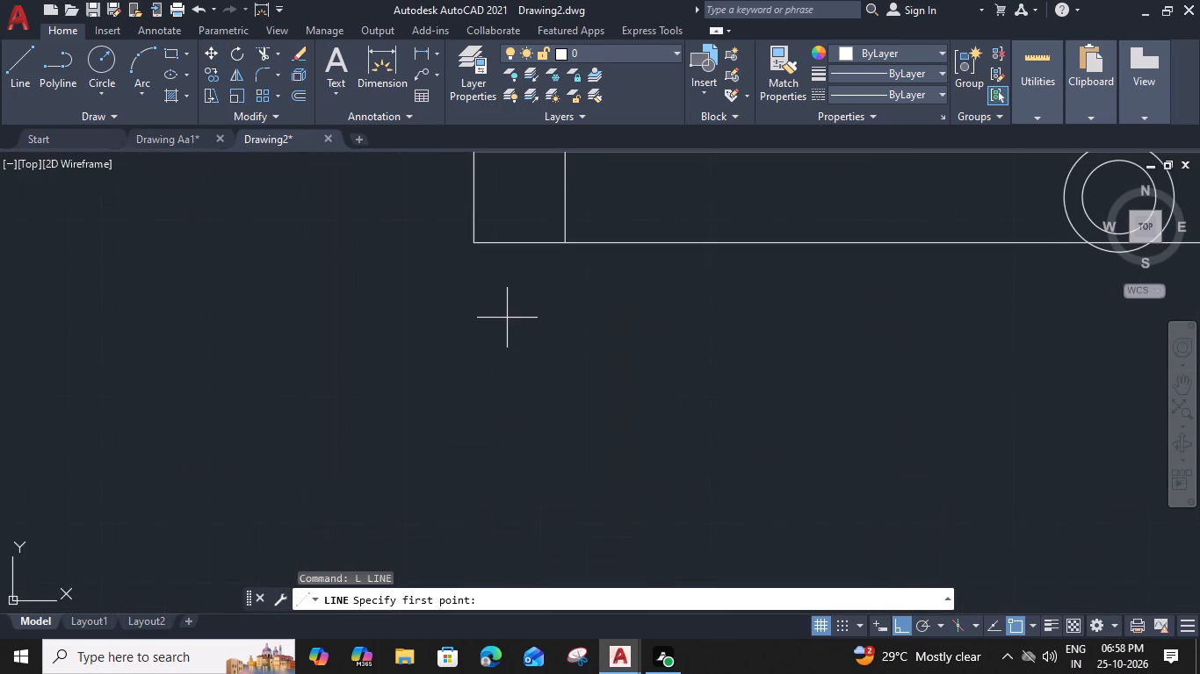
drag(537, 241, 537, 254)
scroll(527, 351, down, 4)
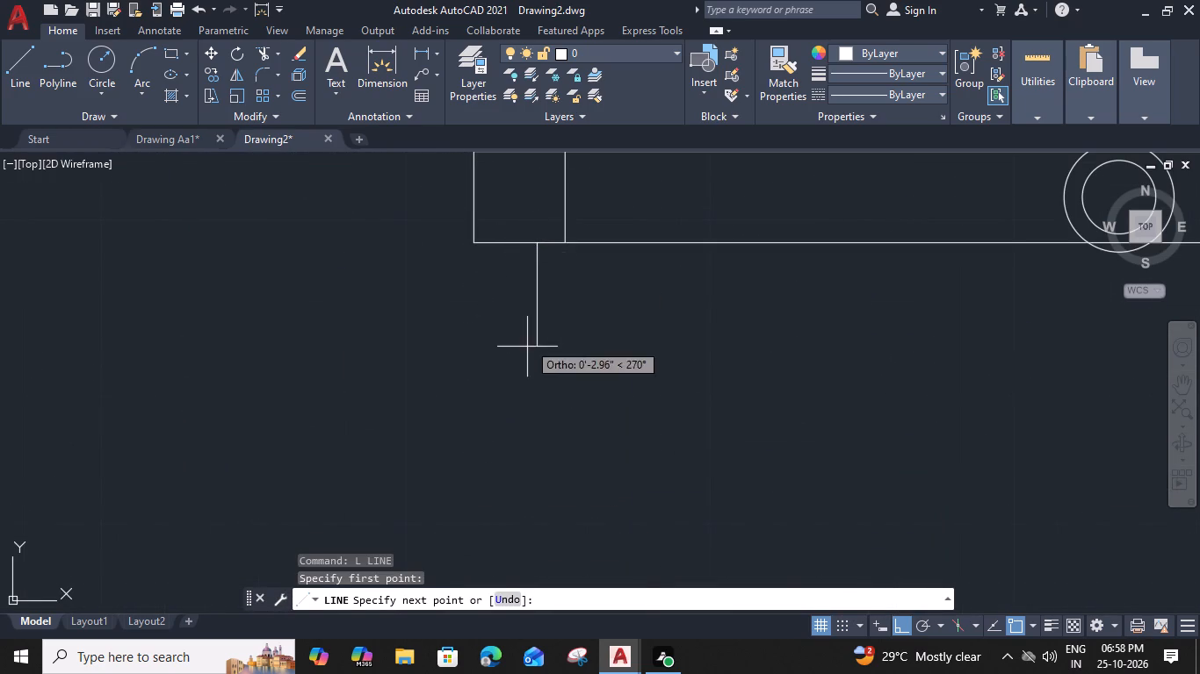
scroll(523, 501, up, 2)
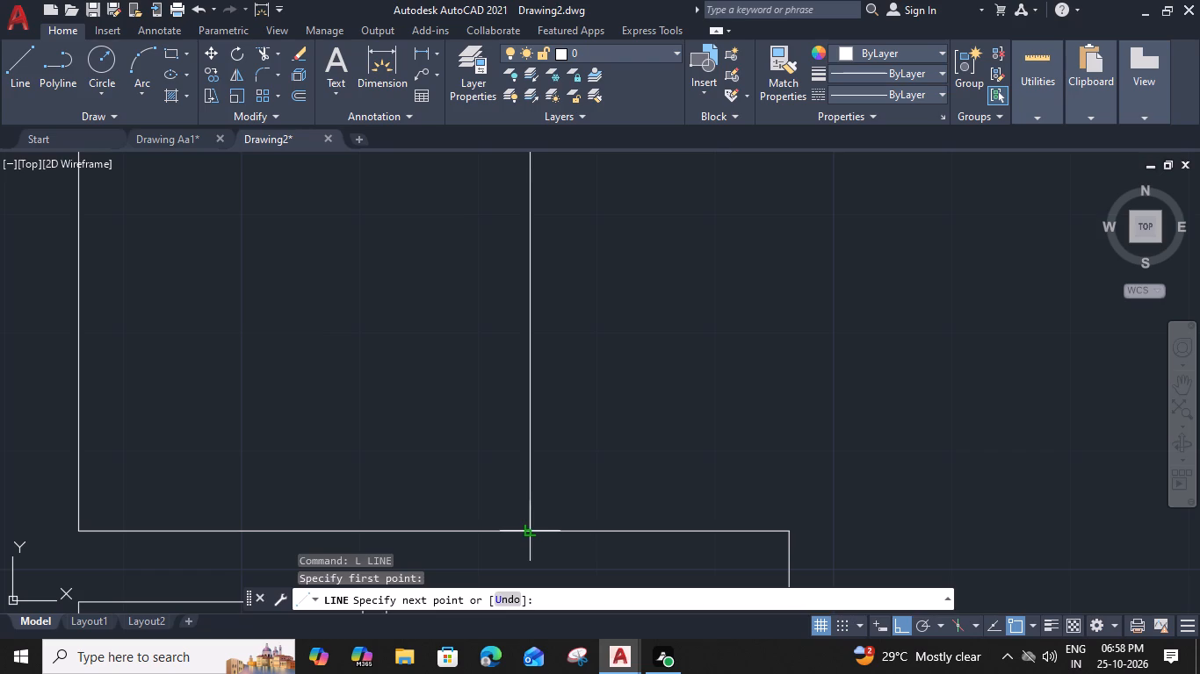
click(532, 531)
key(space)
Offset the south vertical stair line eastward three times at 11" spacing to form treads.
click(532, 458)
key(o)
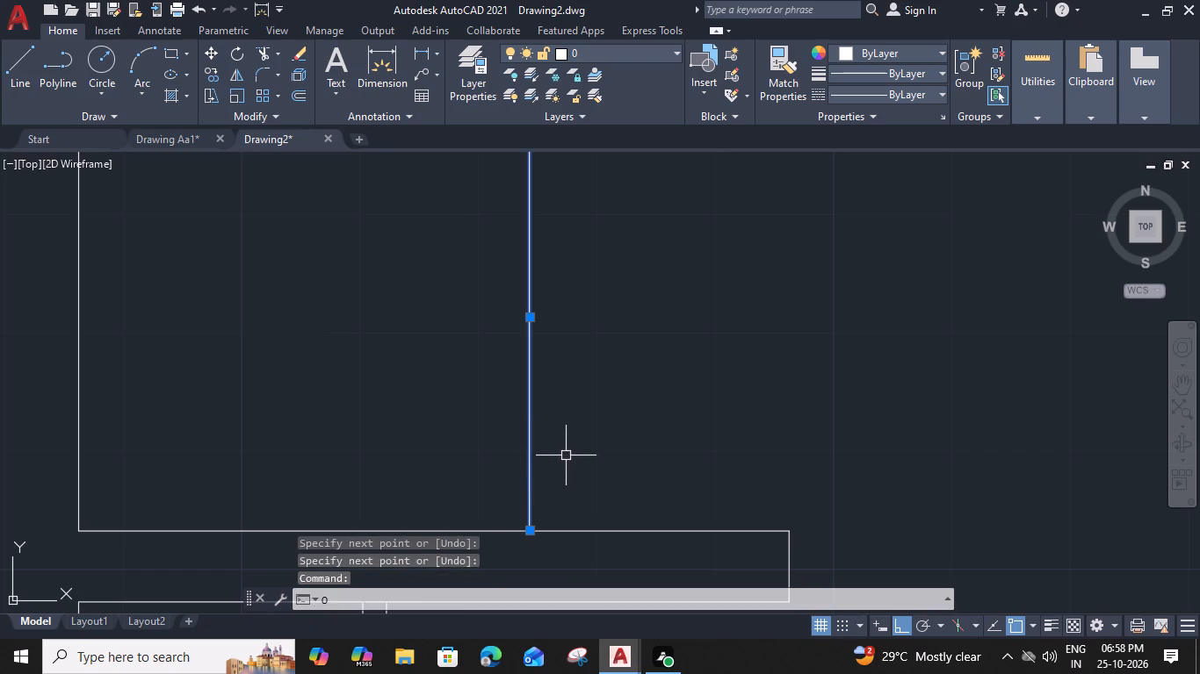
key(space)
text(11)
key(shift+quotedbl)
key(Return)
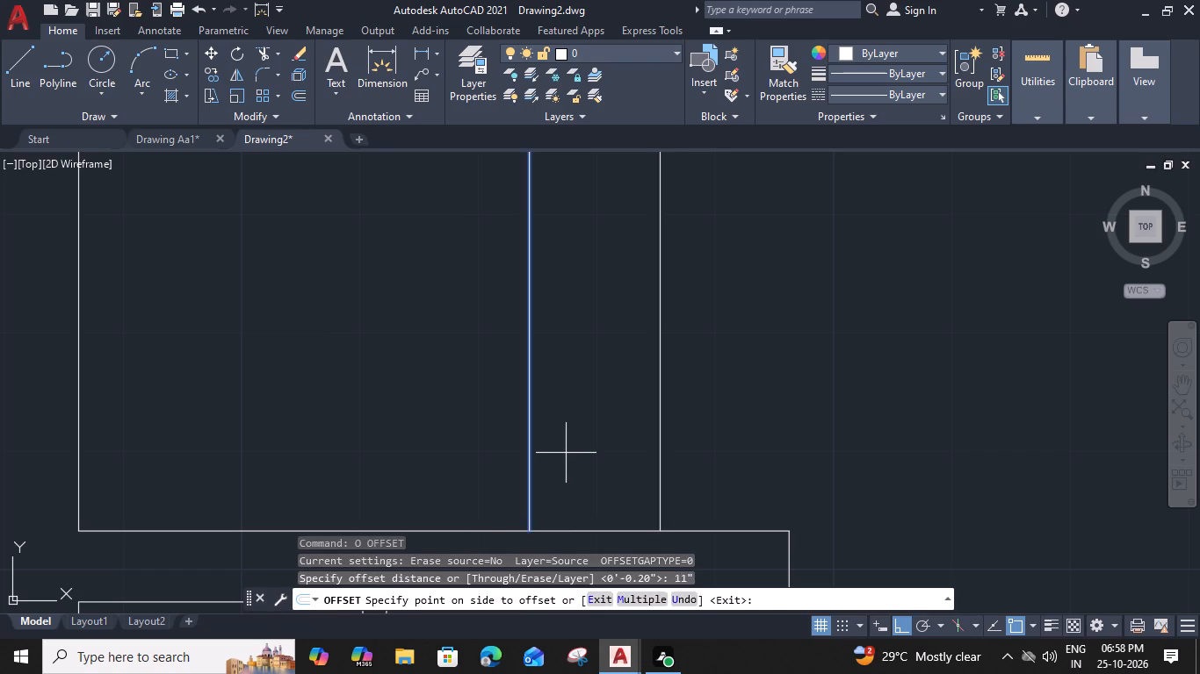
click(633, 465)
scroll(635, 468, down, 3)
click(644, 455)
click(656, 462)
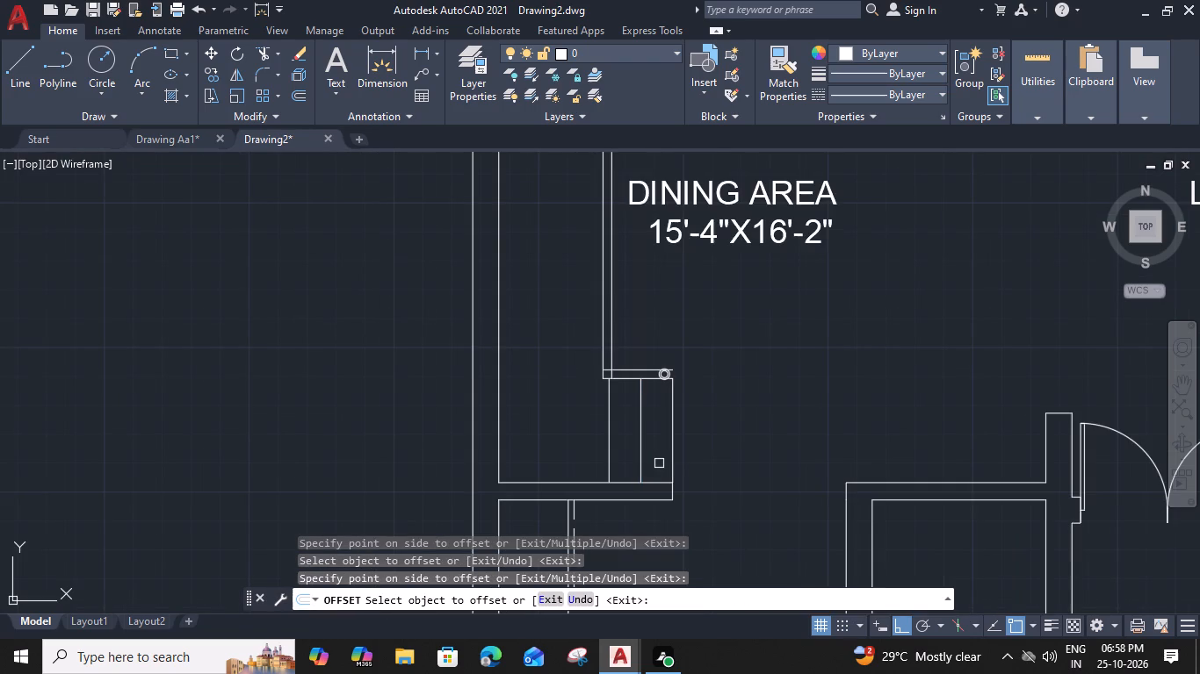
click(673, 465)
click(718, 464)
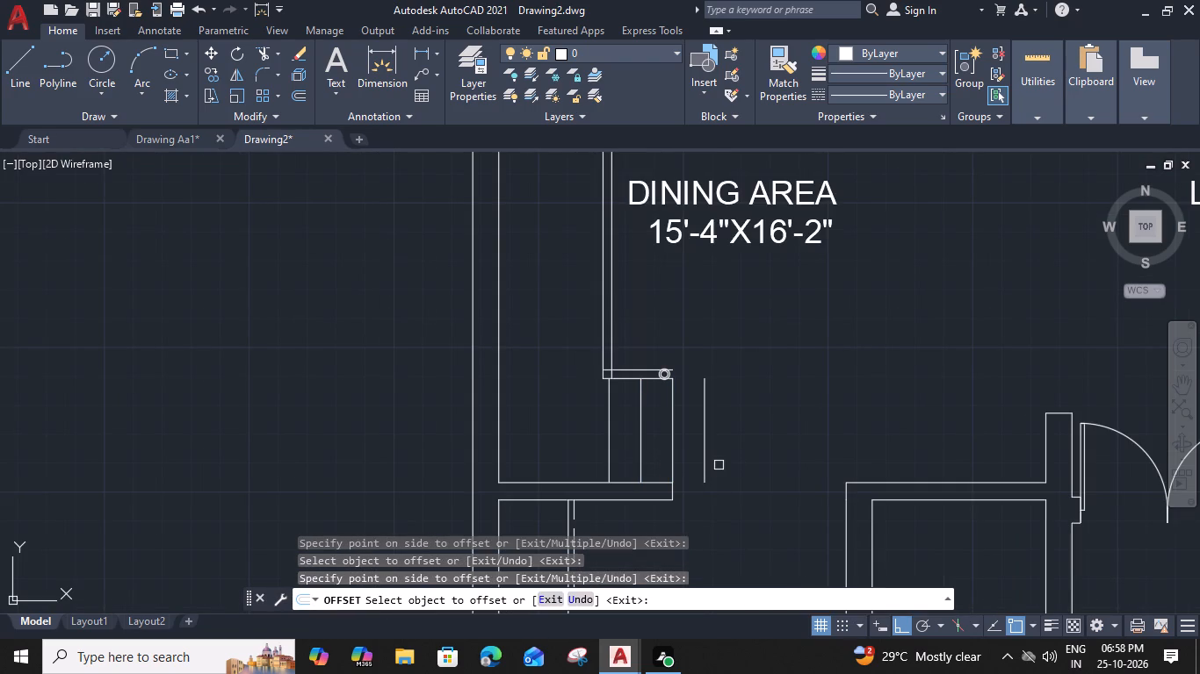
key(Escape)
text(TR)
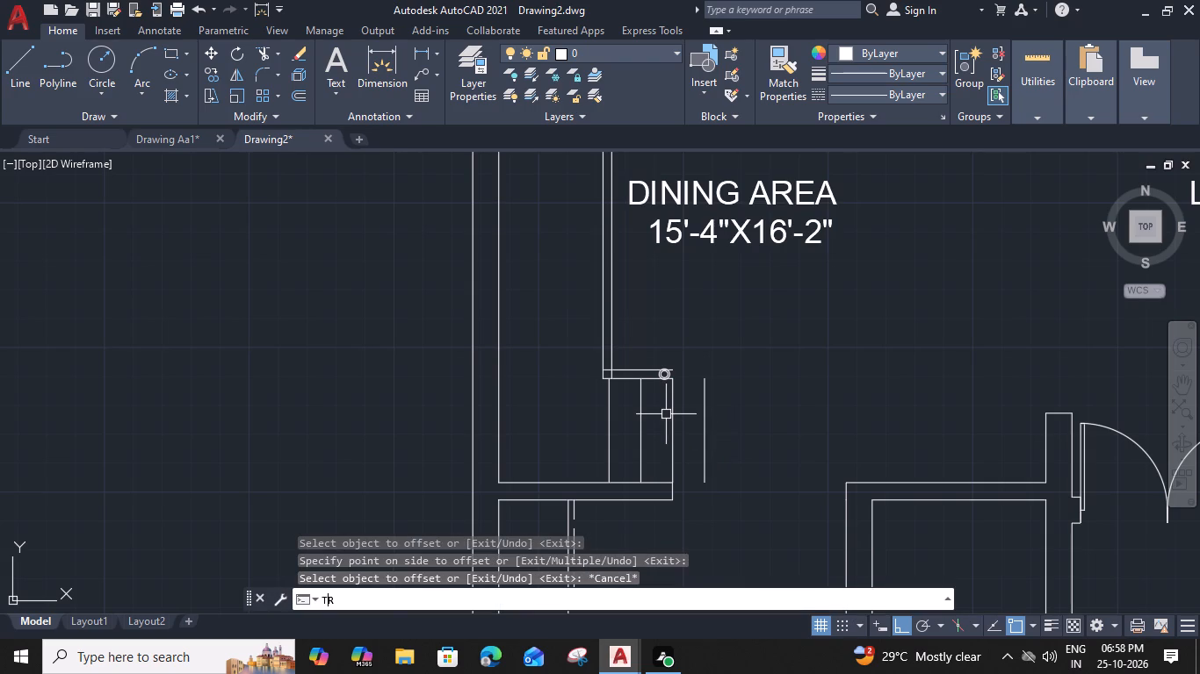
key(Escape)
Offset the westernmost south tread line 1" to the west.
scroll(619, 422, up, 1)
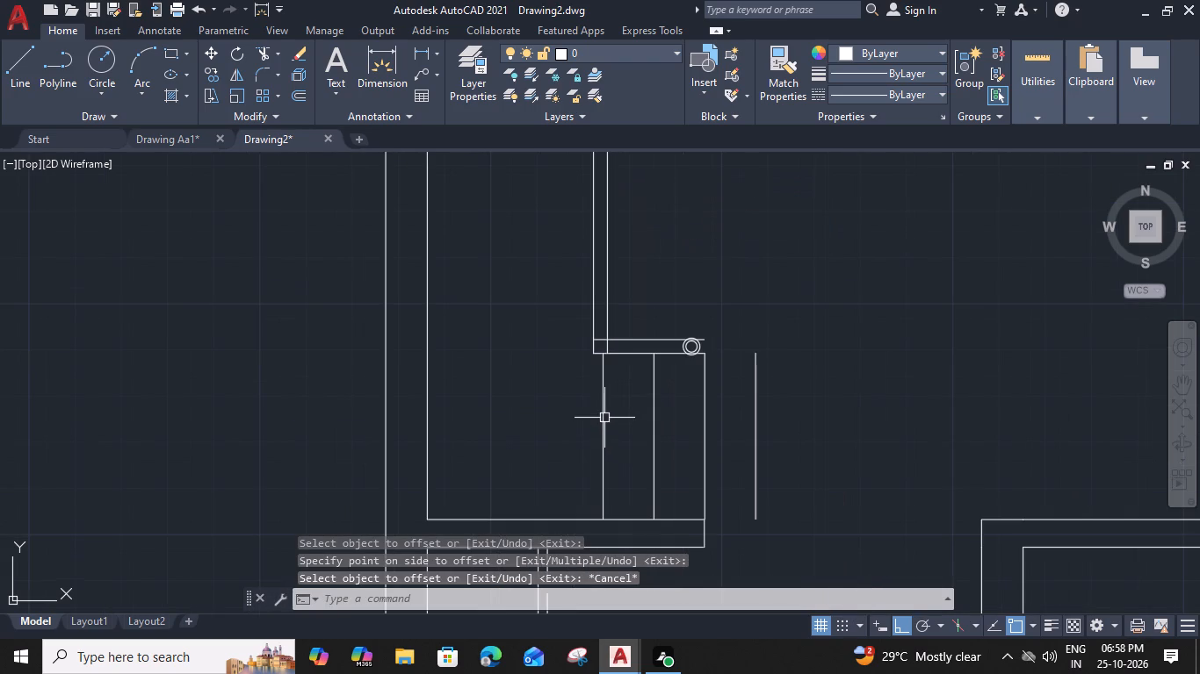
click(603, 417)
text(O 1")
key(Return)
click(540, 427)
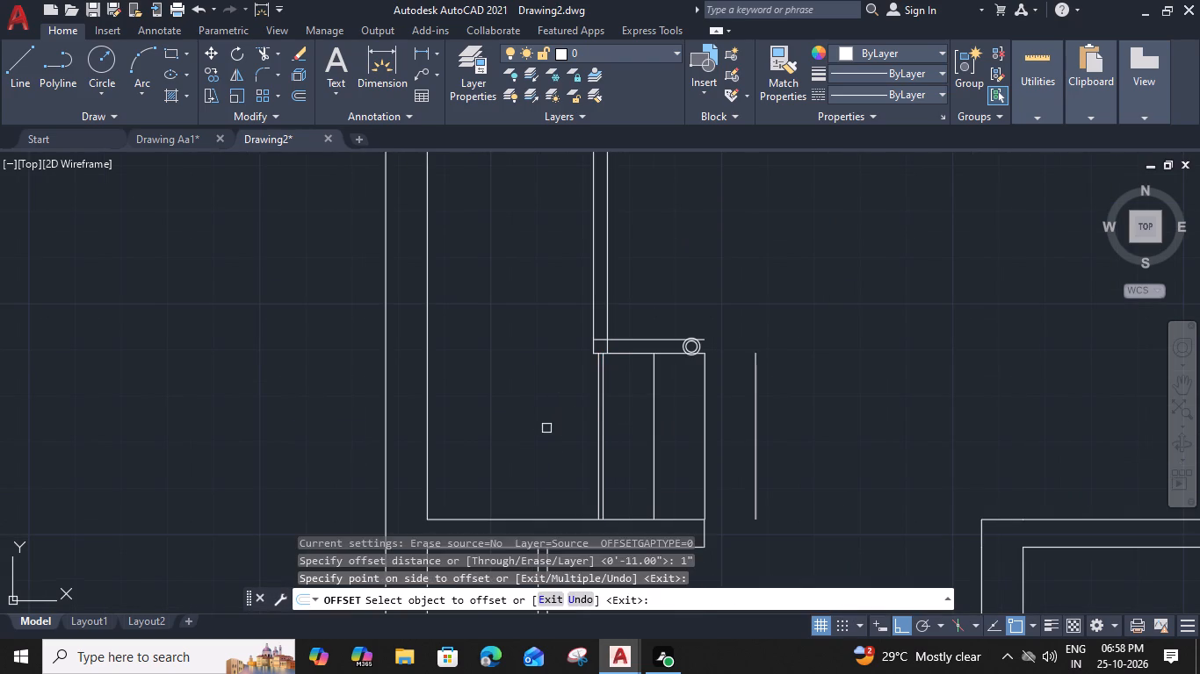
key(Escape)
Change the linetype of the westernmost line among the south treads to ACAD_ISO02W100.
click(599, 414)
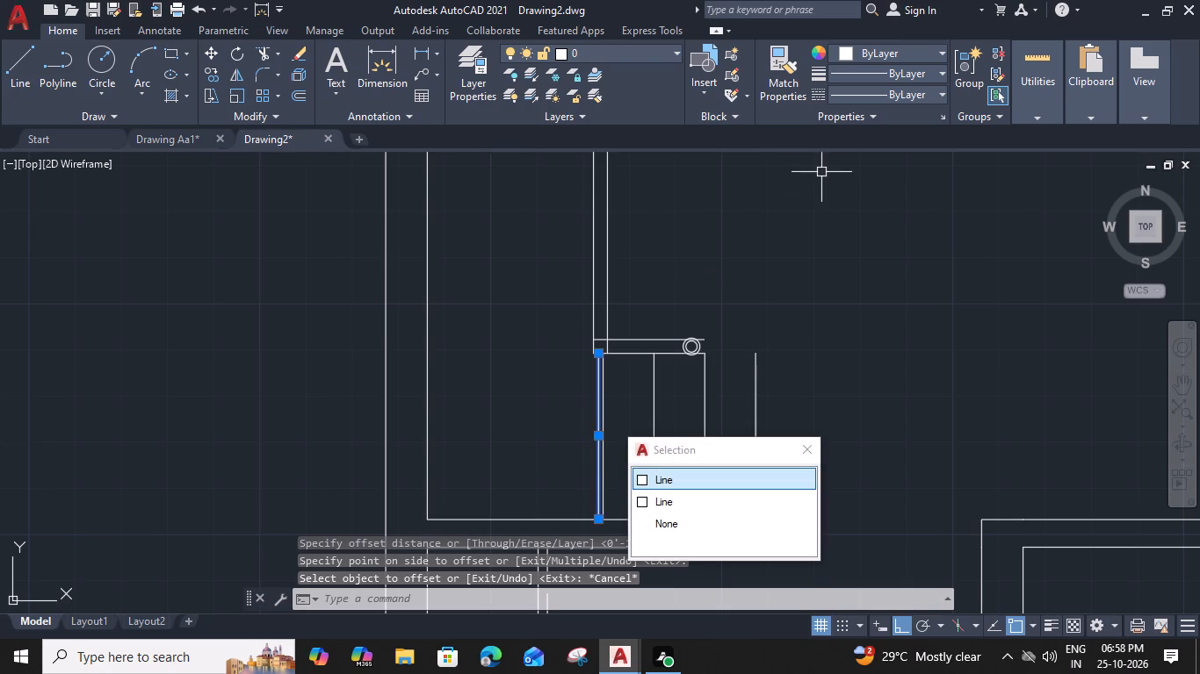
click(939, 99)
click(867, 165)
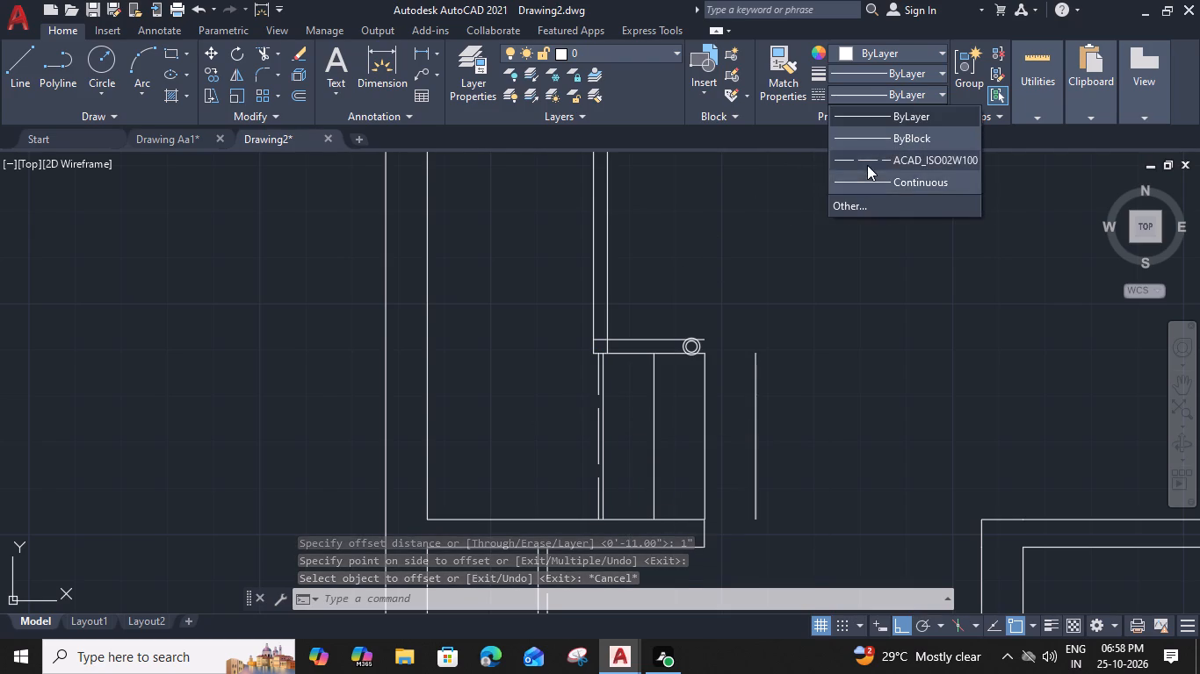
Offset the dashed tread line eastward twice at 11" spacing, so each remaining south tread has a dashed line beside it.
key(o)
key(space)
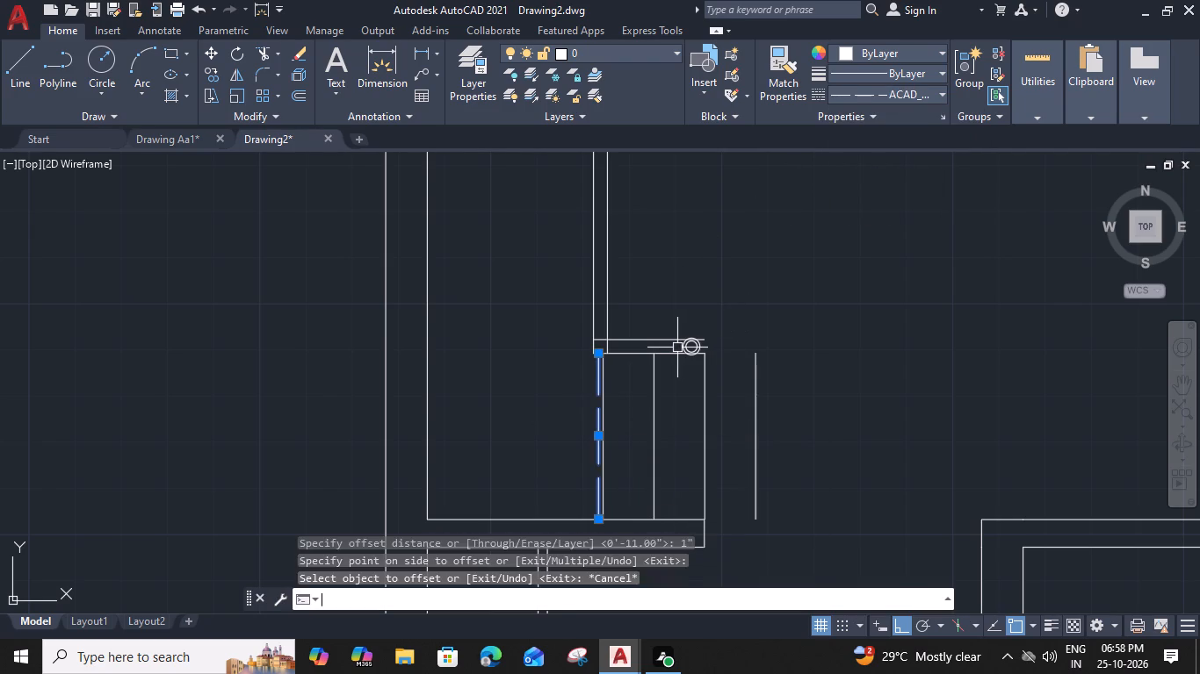
text(1)
key(1)
key(shift+quotedbl)
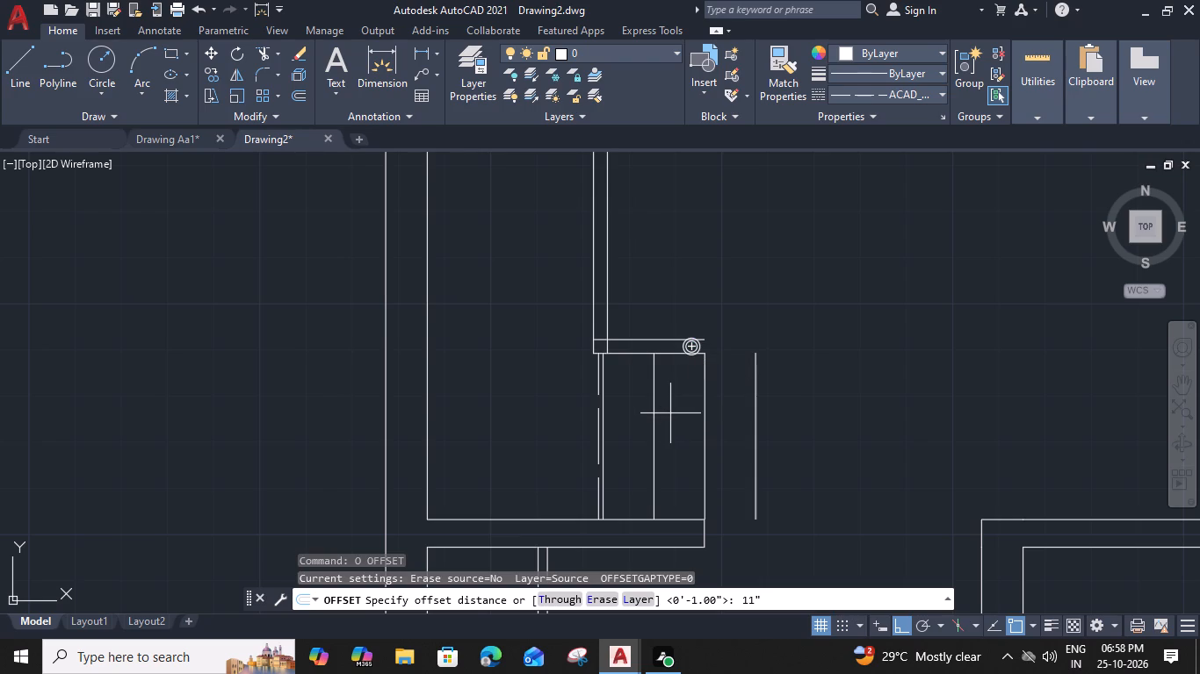
key(Return)
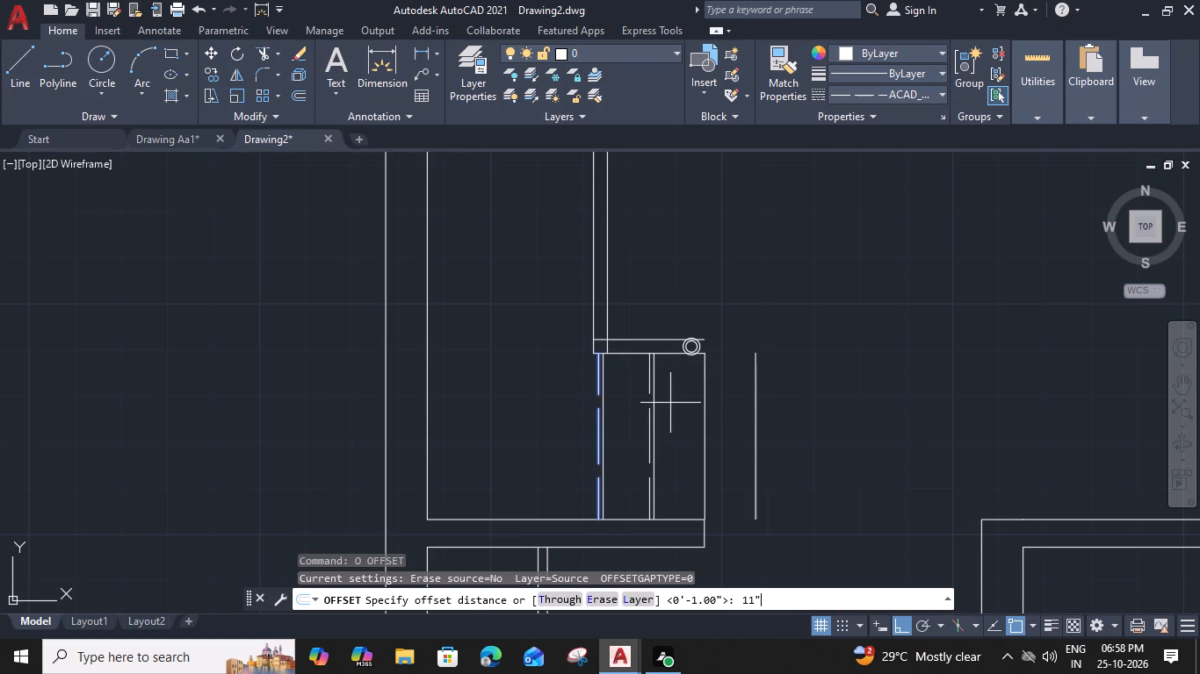
click(689, 406)
click(648, 419)
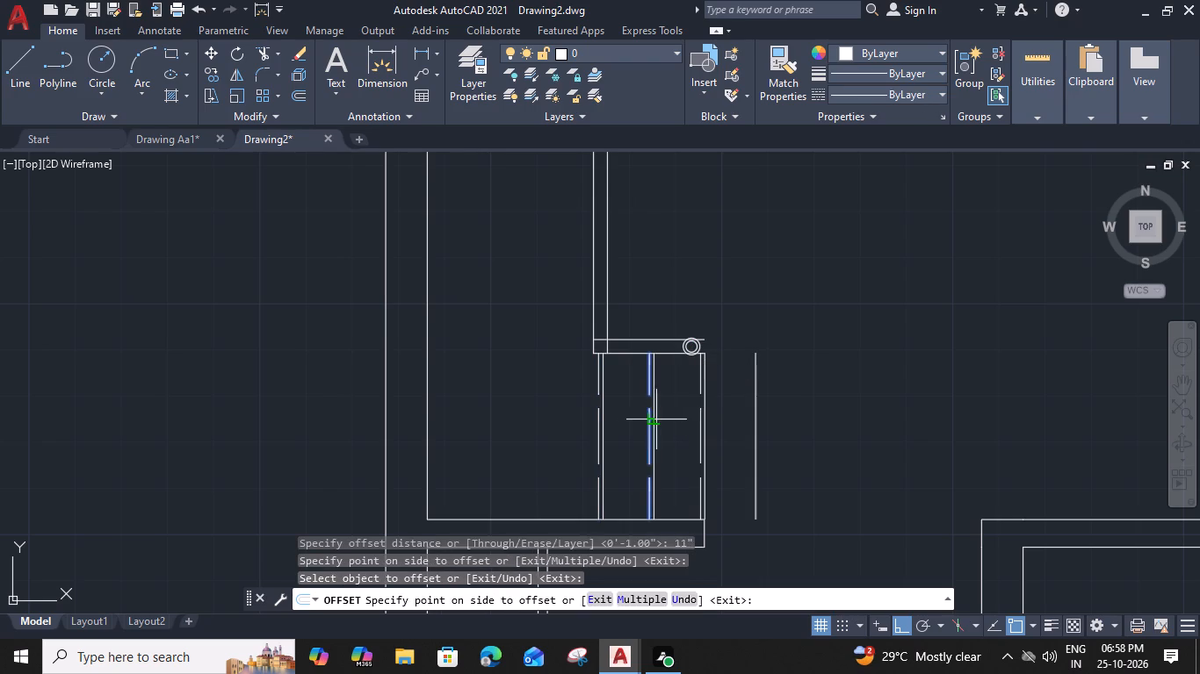
click(690, 419)
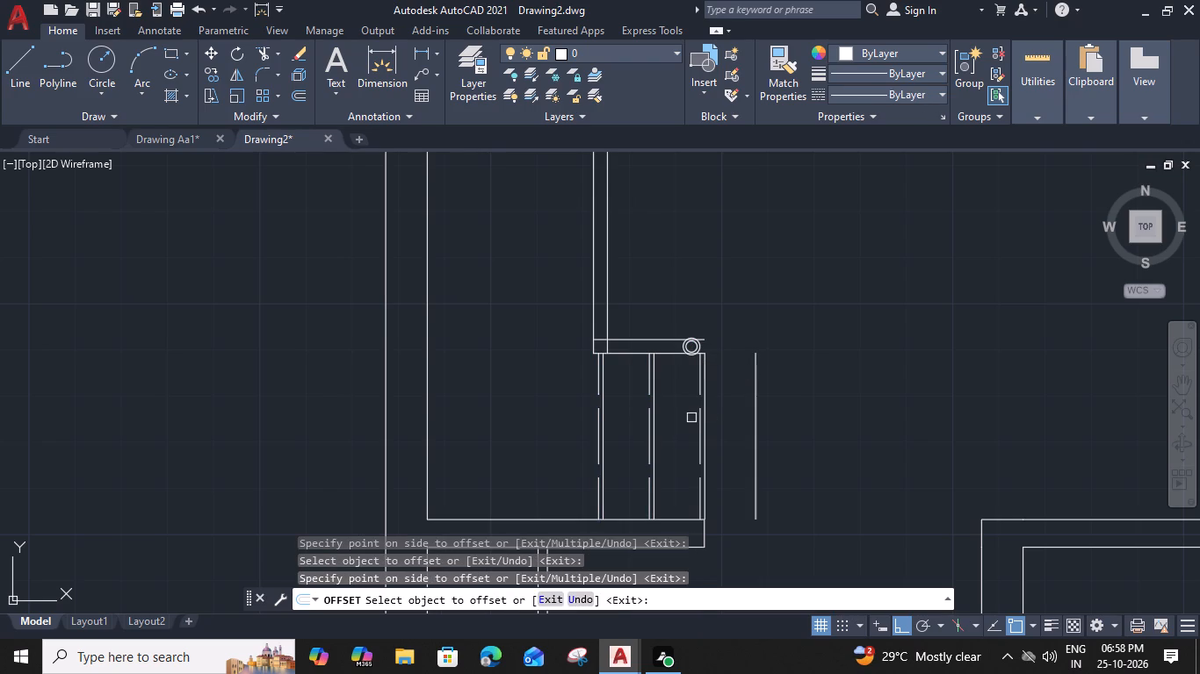
click(696, 420)
key(Escape)
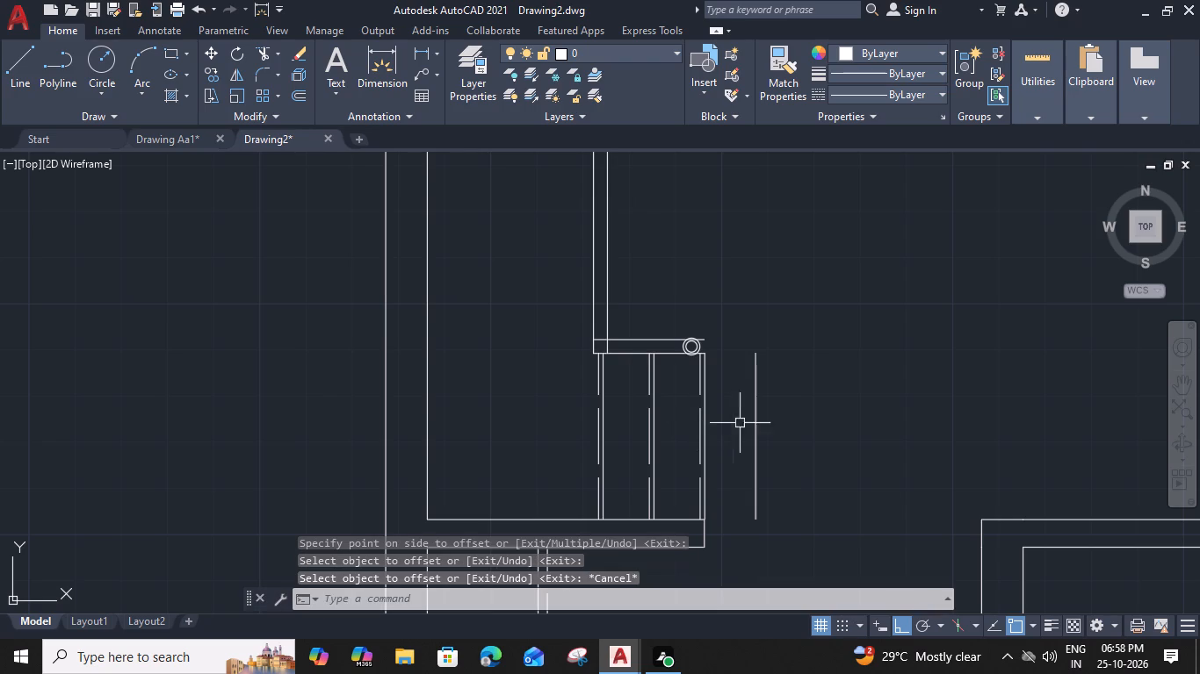
Delete the stray vertical tread line east of the south stair flight.
click(755, 423)
key(Delete)
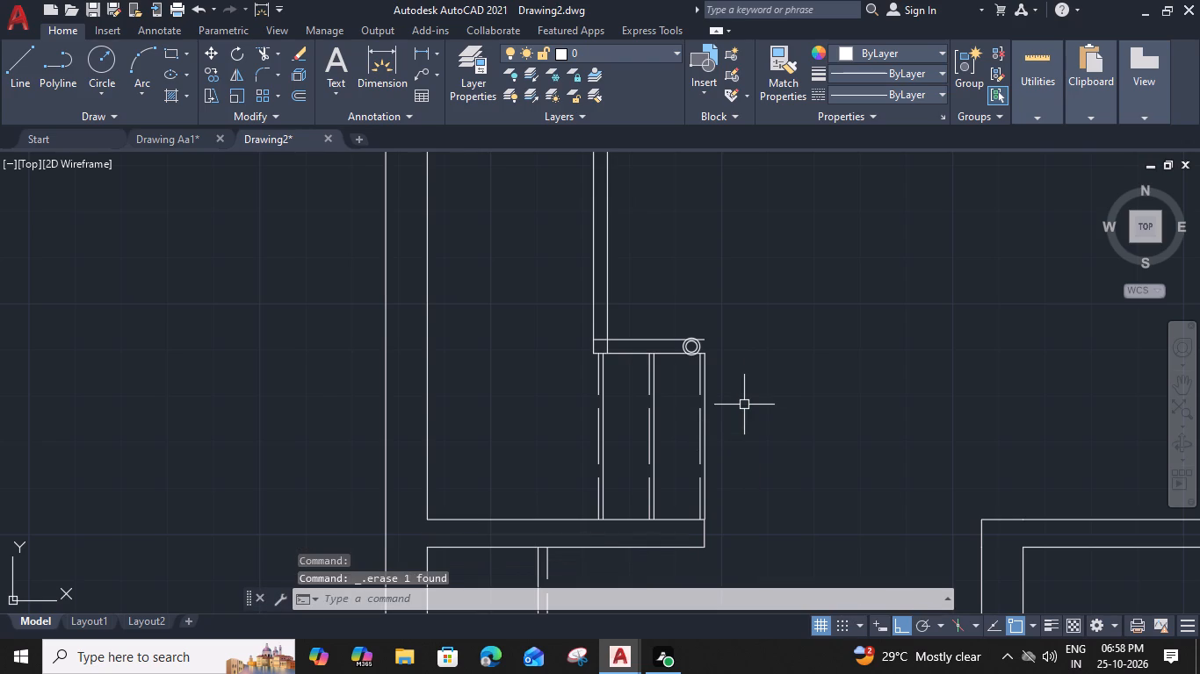
text(TR)
key(Escape)
Move the grouped railing circles horizontally eastward, just past the east end of the south double stair lines.
scroll(700, 338, up, 3)
click(699, 373)
text(M)
key(space)
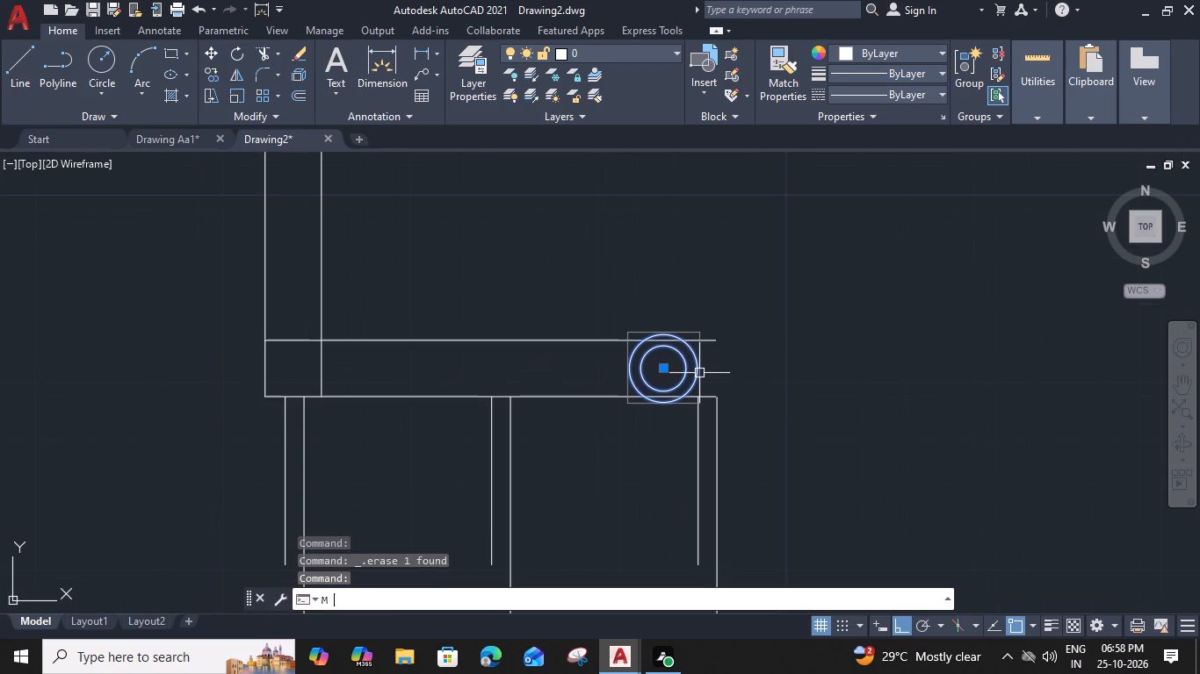
click(699, 369)
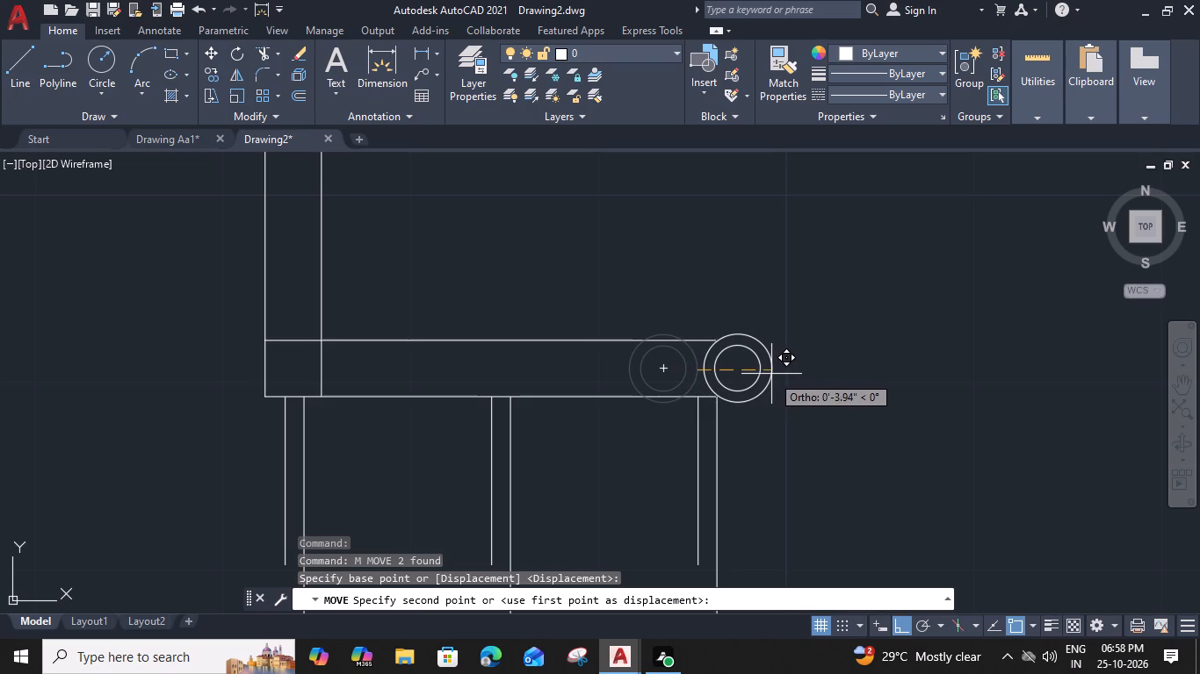
click(790, 369)
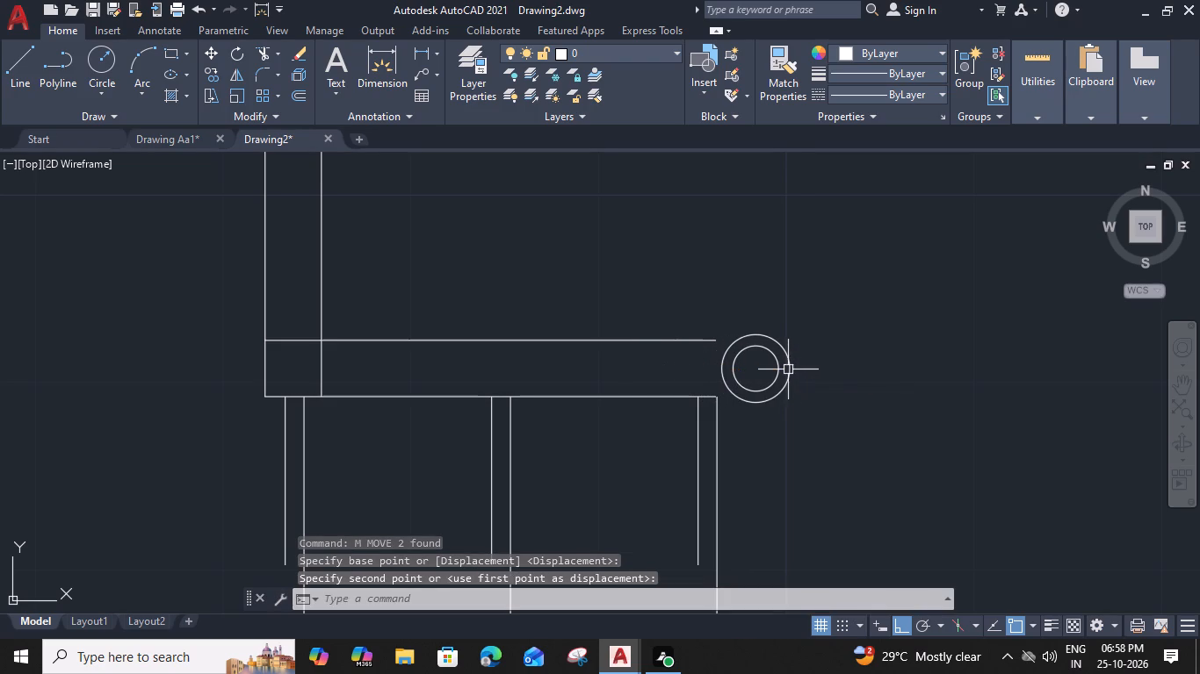
Extend both south double stair lines eastward to meet the outer railing circle.
text(EX)
key(space)
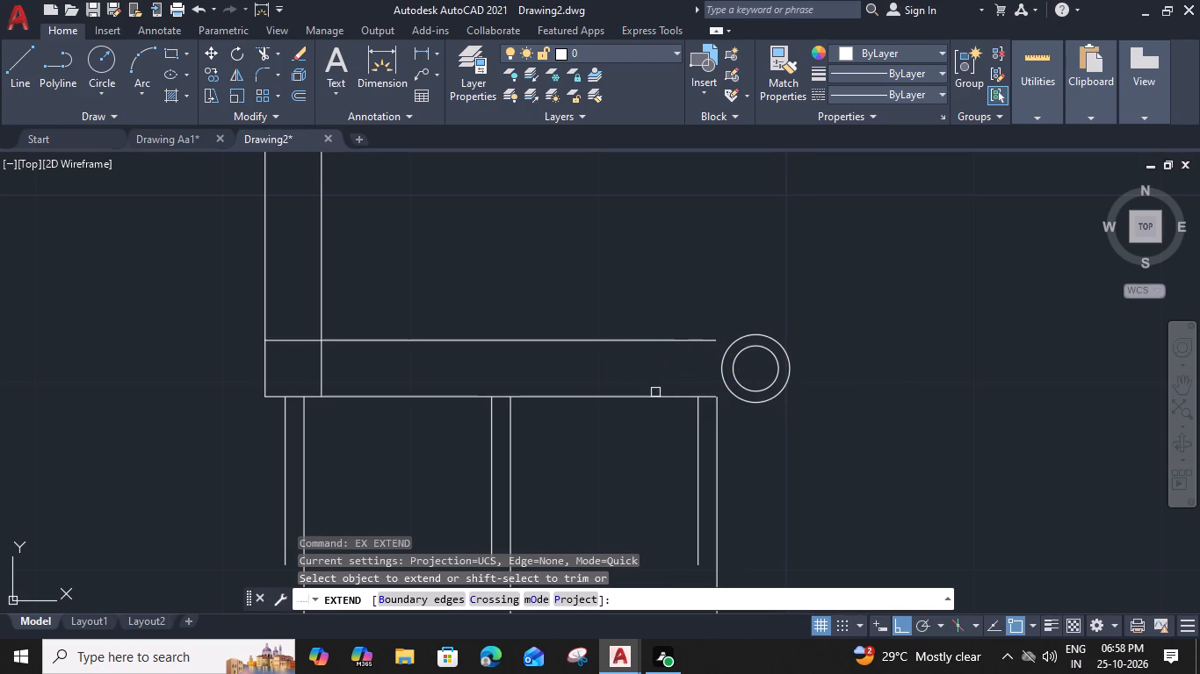
click(661, 399)
click(673, 399)
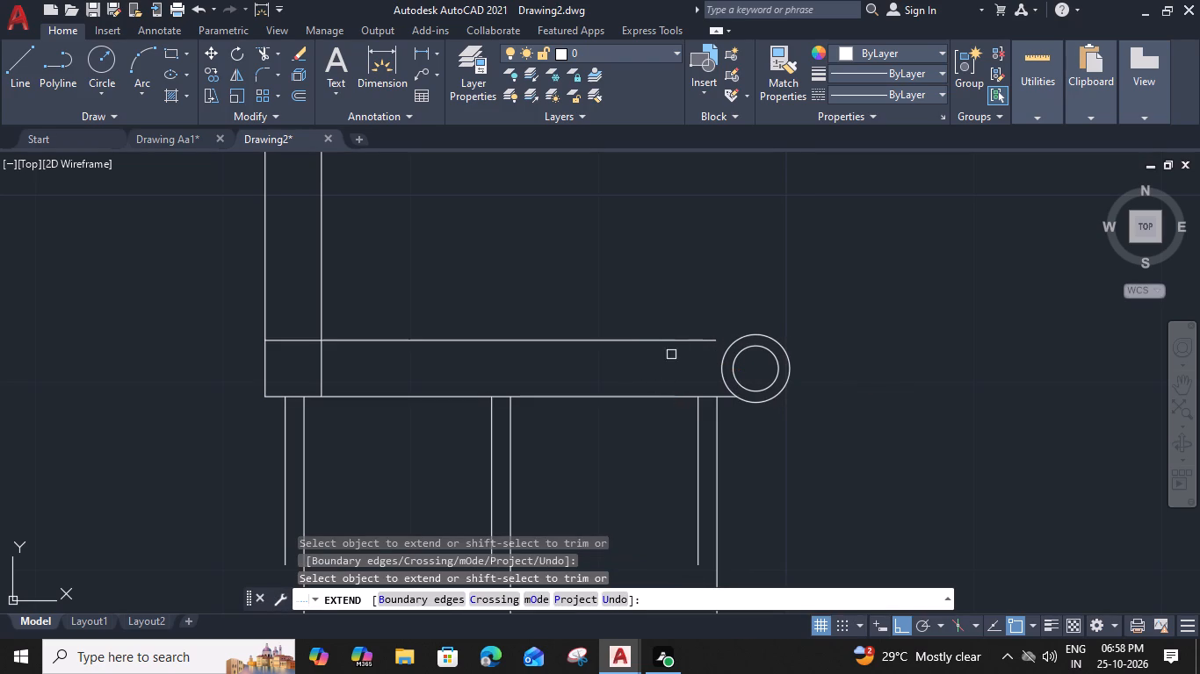
click(678, 338)
Trim the crossing line segments inside the southwest corner where the vertical and south double stair lines meet.
shift+click(294, 323)
shift+click(352, 384)
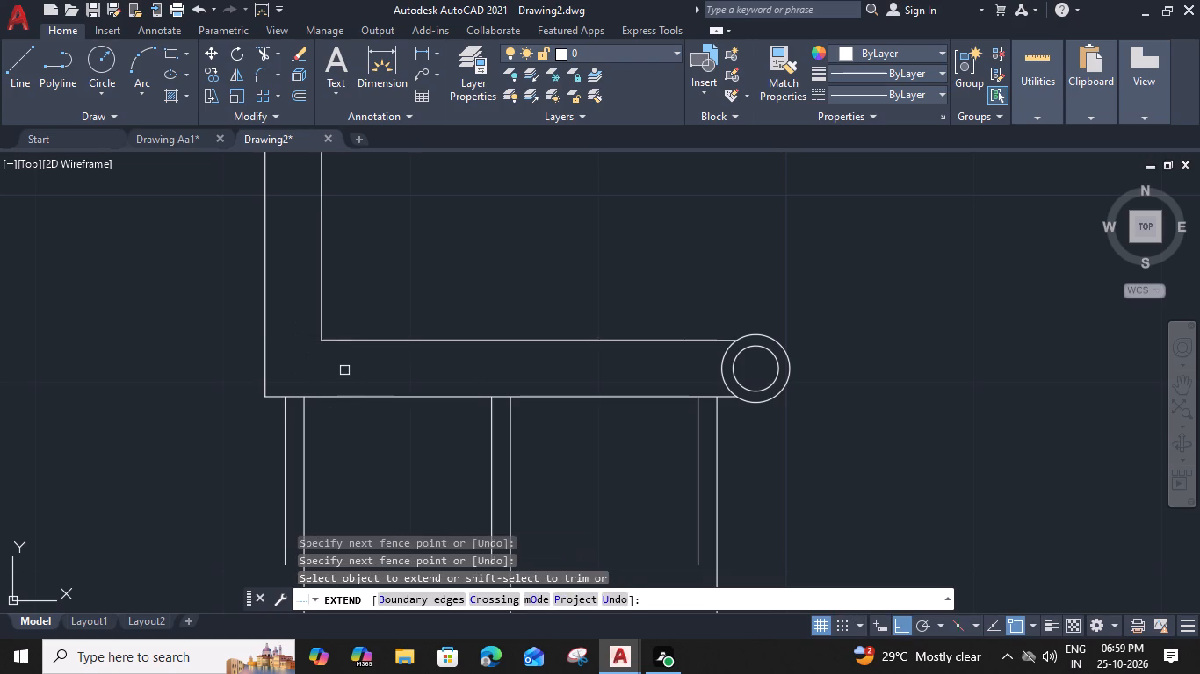
key(Escape)
Draw a horizontal line from the southwest outer corner of the double stair lines to the west wall's inner face.
scroll(343, 365, down, 3)
middle_drag(358, 329, 738, 359)
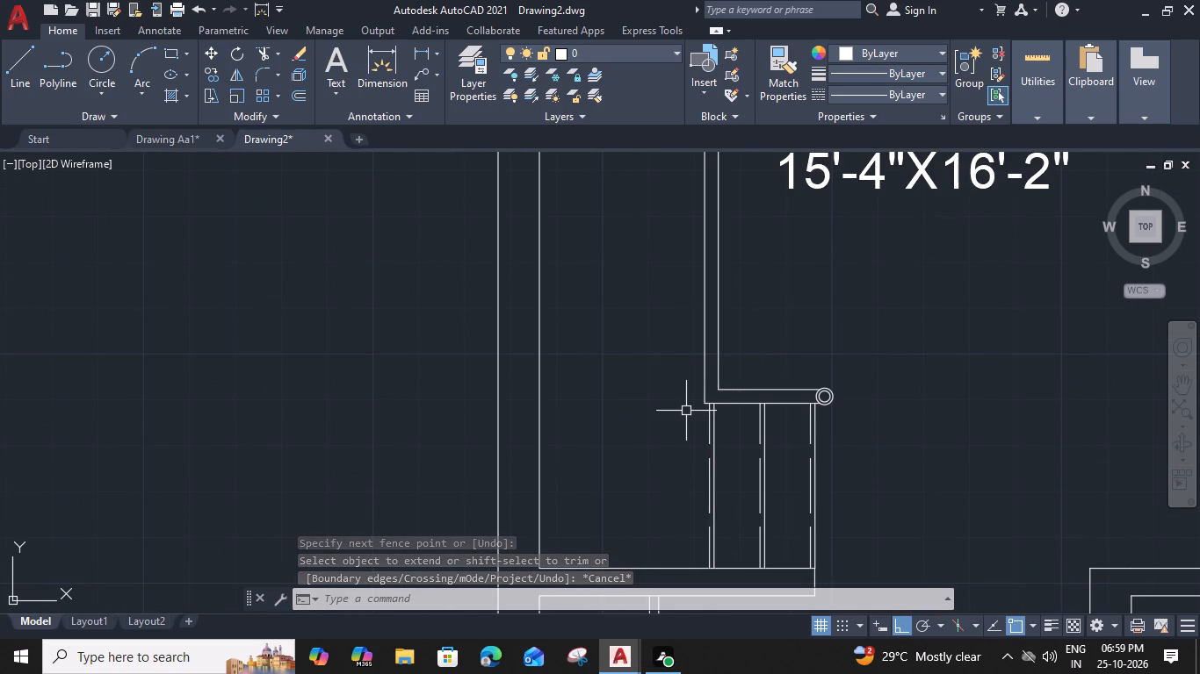
key(l)
key(space)
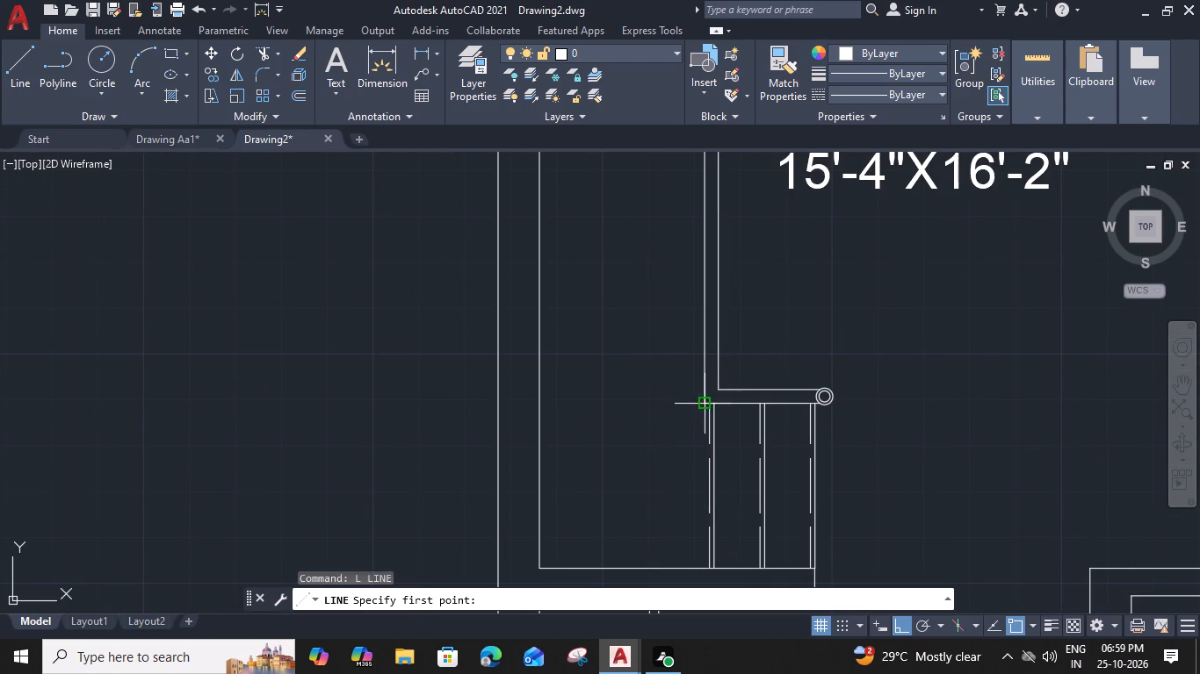
click(701, 405)
click(537, 403)
key(space)
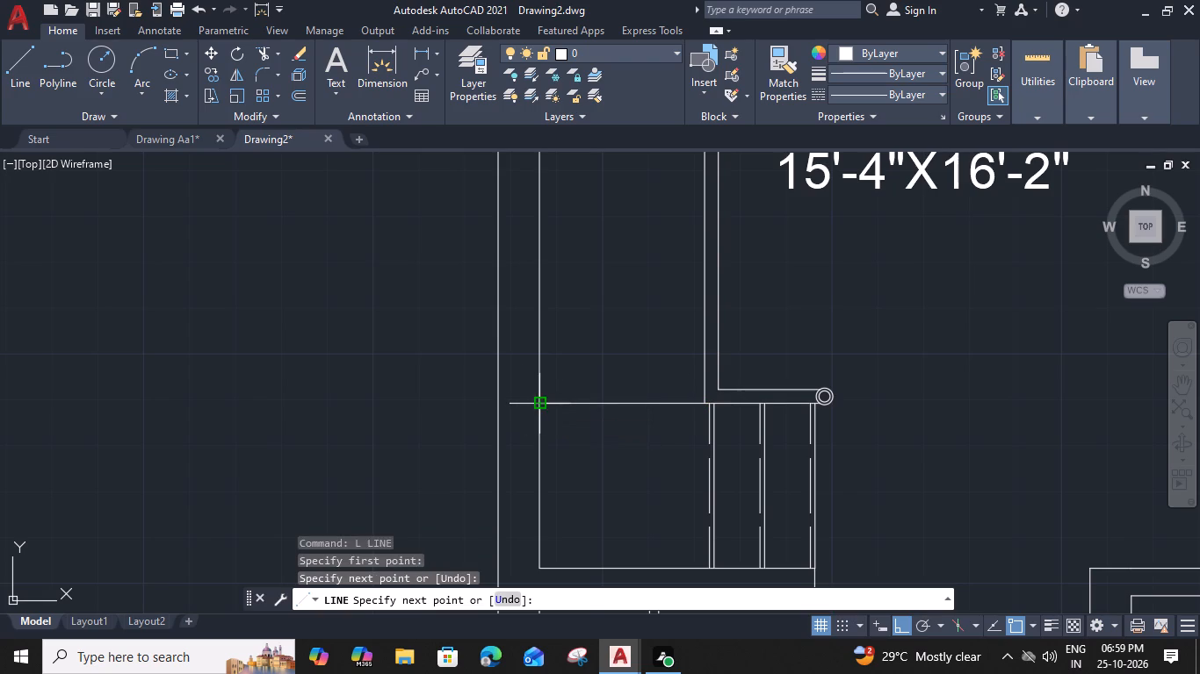
Offset the new horizontal stair line northward five times at 1' spacing to form treads along the west wall.
click(638, 404)
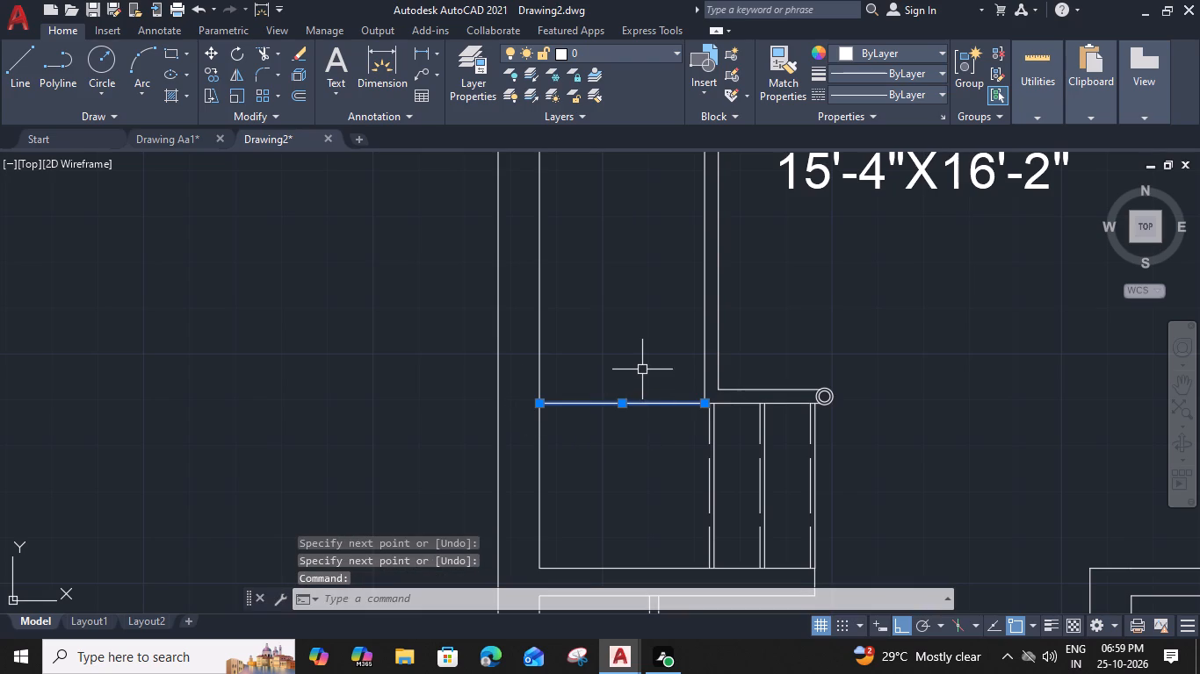
text(O)
key(space)
key(1)
text(')
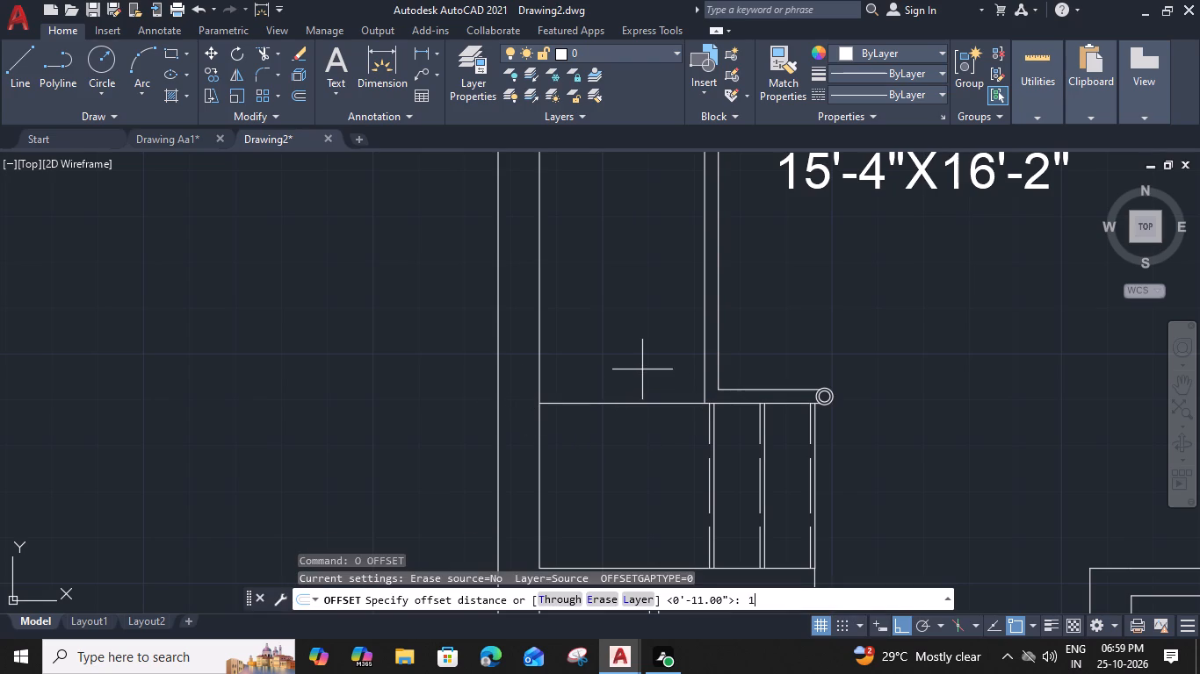
key(space)
click(642, 368)
click(639, 348)
click(632, 303)
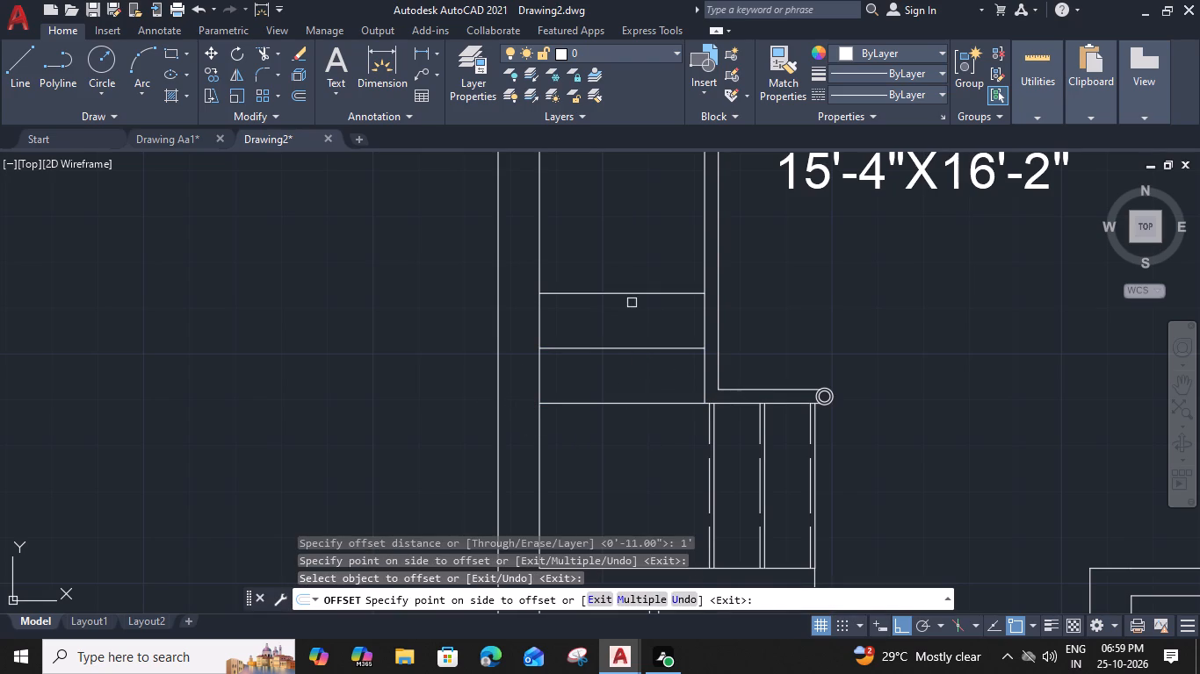
click(633, 296)
click(632, 258)
middle_drag(632, 258, 616, 445)
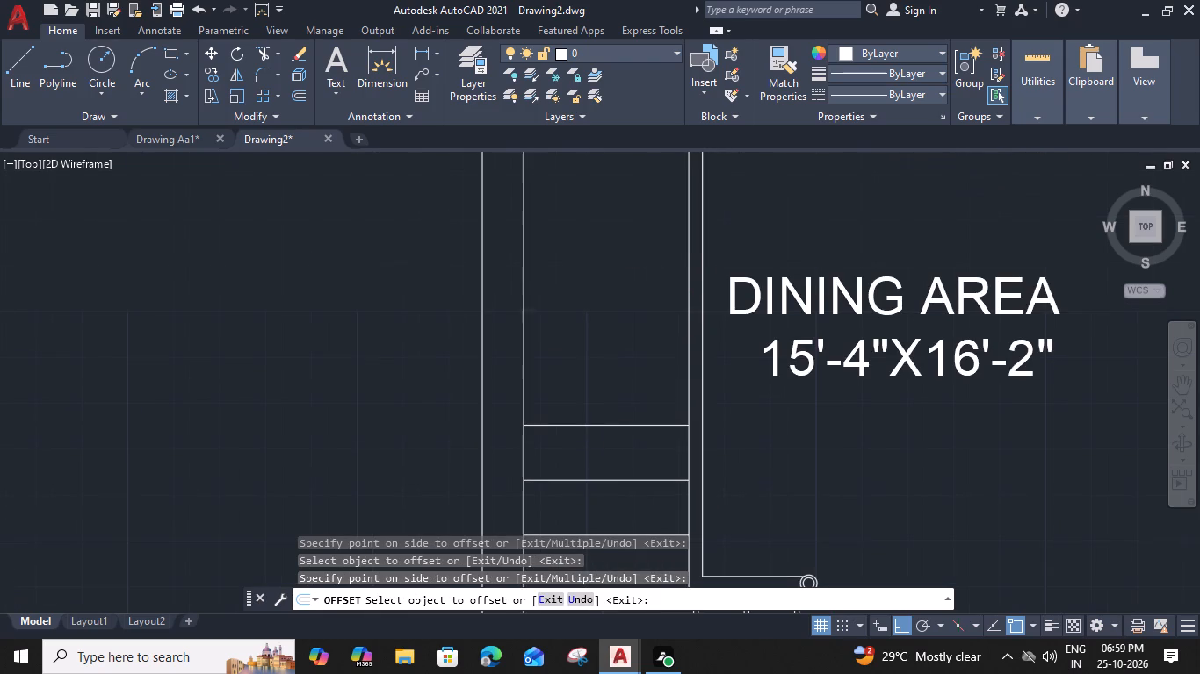
click(620, 424)
click(620, 370)
click(620, 369)
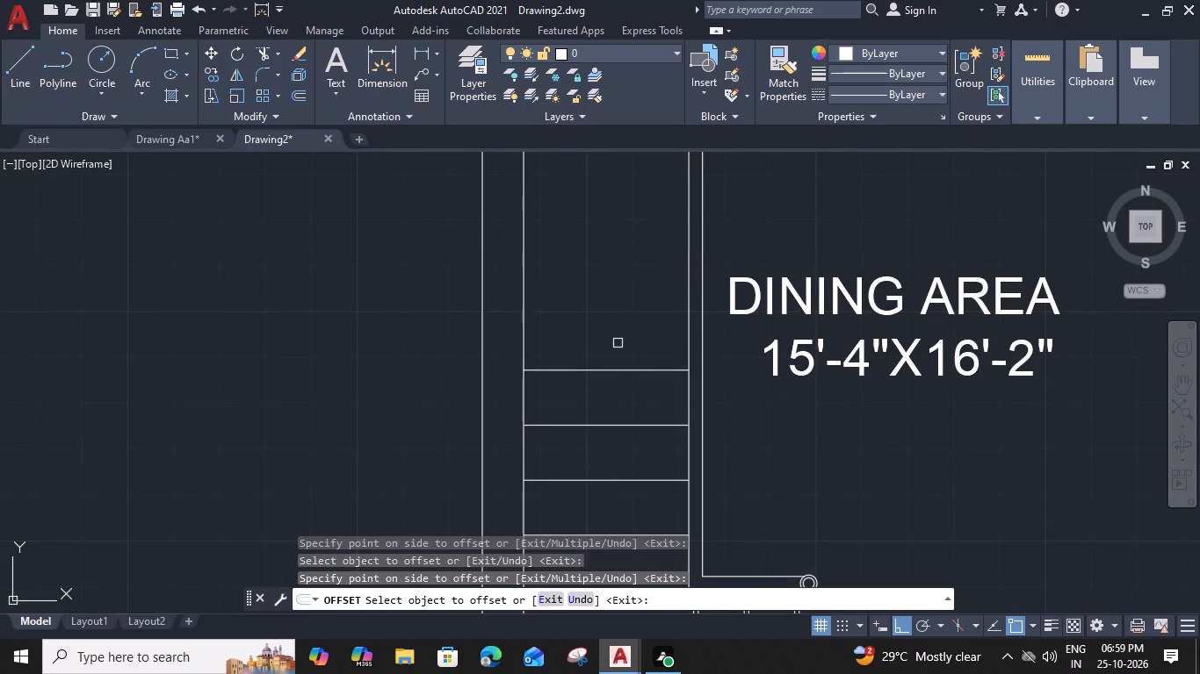
click(618, 368)
click(618, 333)
Continue offsetting the northernmost west-flight tread northward five more times at 1' spacing, up to the north flight's railing corner.
middle_drag(618, 335, 611, 409)
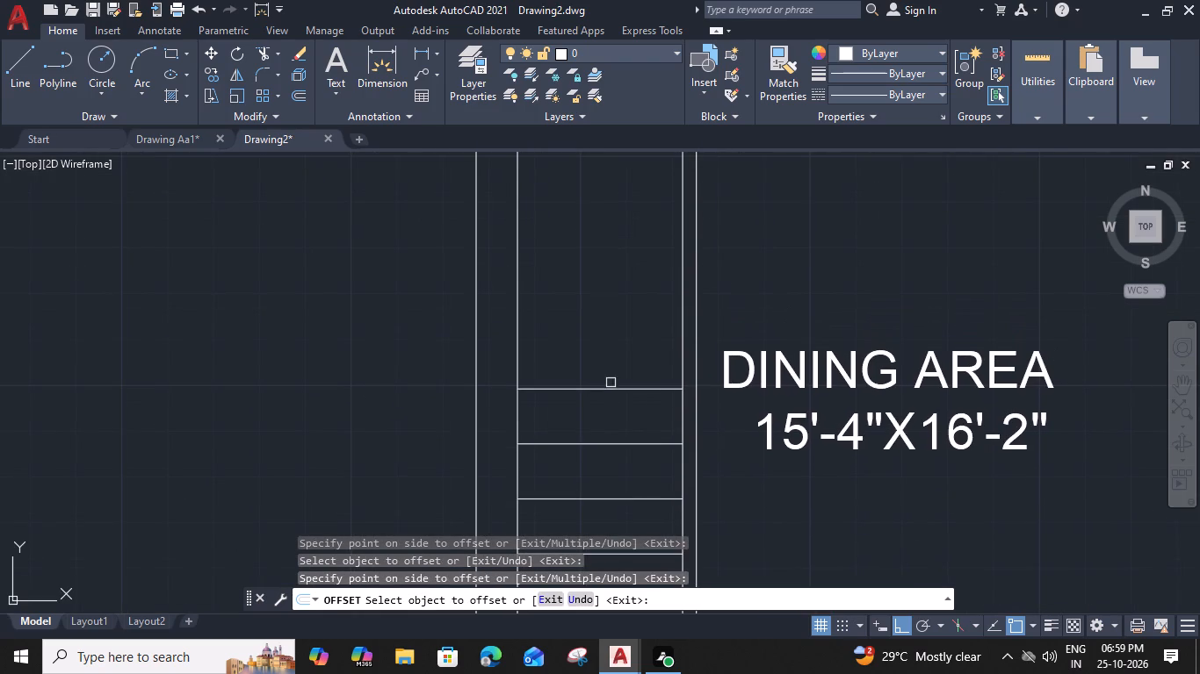
click(610, 391)
click(608, 370)
middle_drag(610, 379, 577, 545)
click(589, 499)
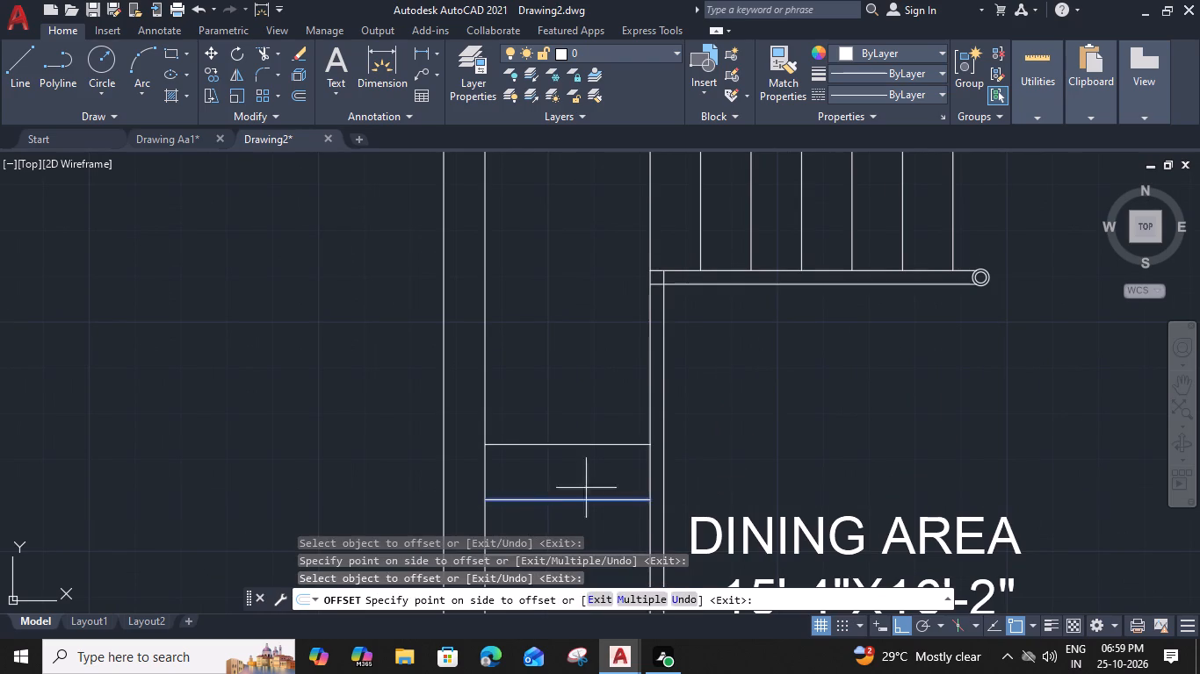
click(584, 456)
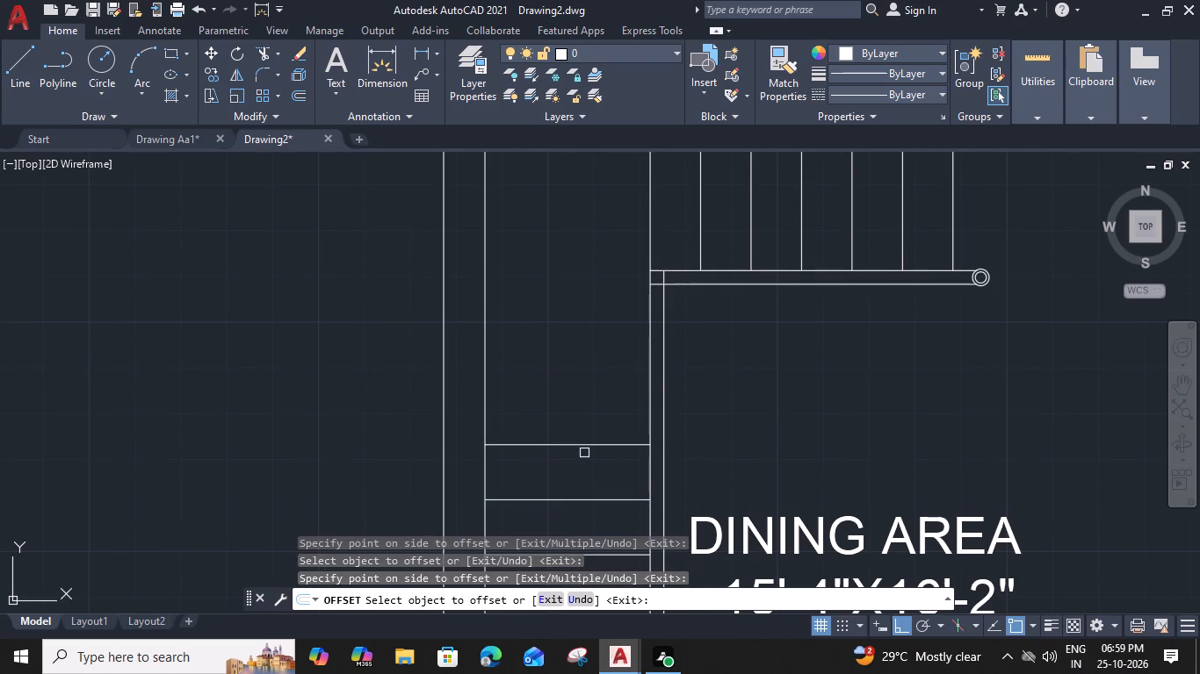
click(586, 449)
click(590, 444)
click(593, 409)
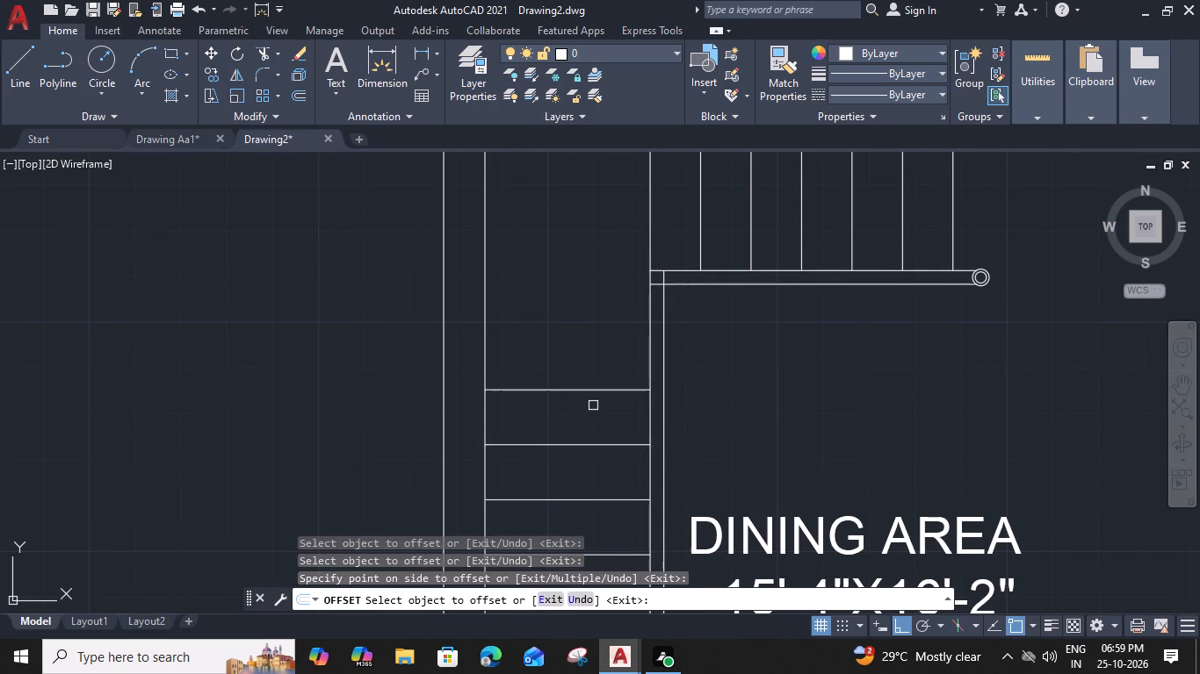
click(597, 390)
click(597, 348)
middle_drag(597, 351, 596, 421)
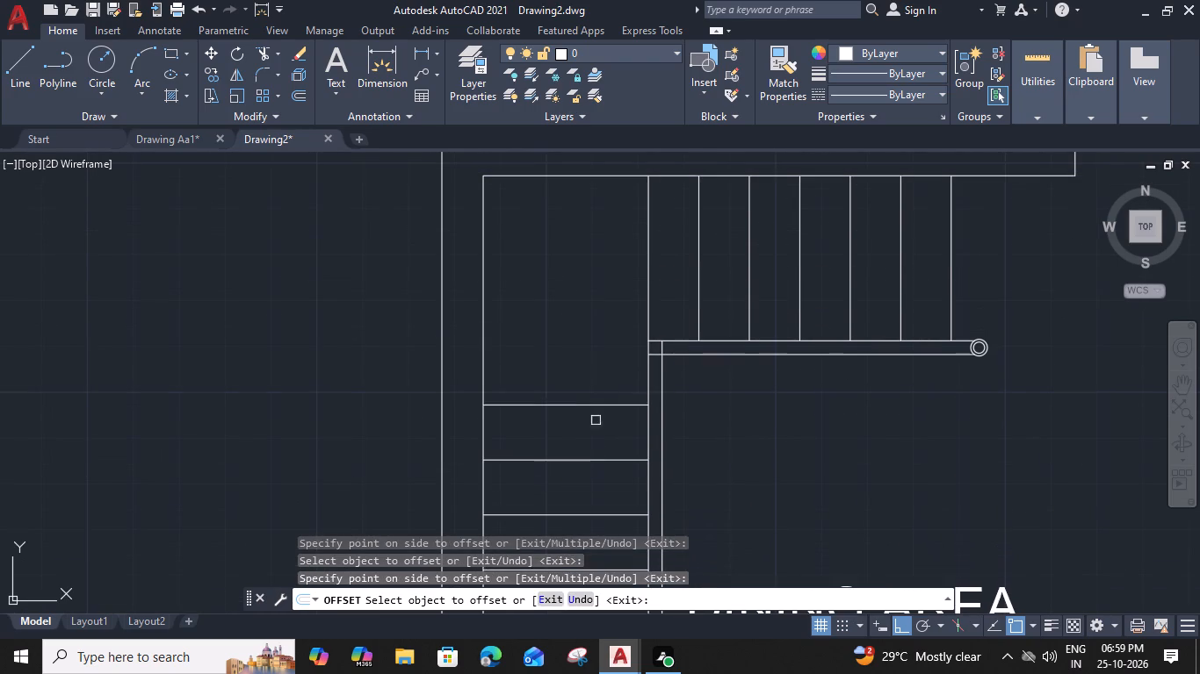
click(597, 402)
click(598, 378)
key(Escape)
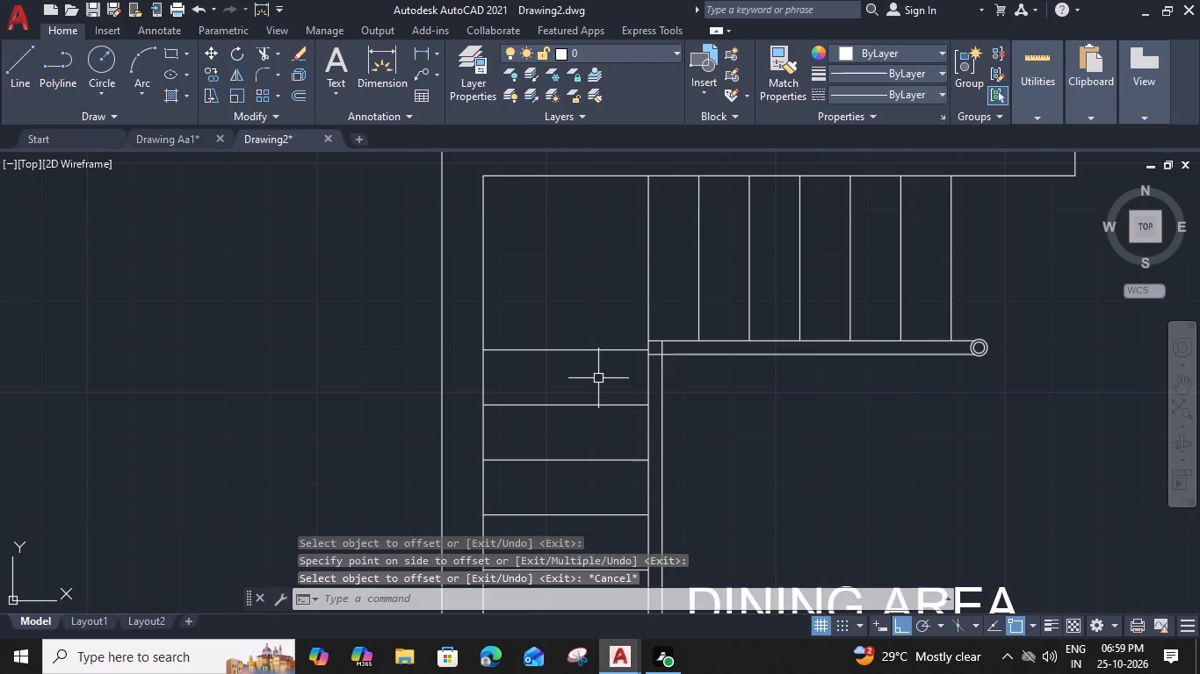
Trim the overlapping segments at the northwest corner where the vertical double stair lines meet the north double lines.
text(TR)
key(space)
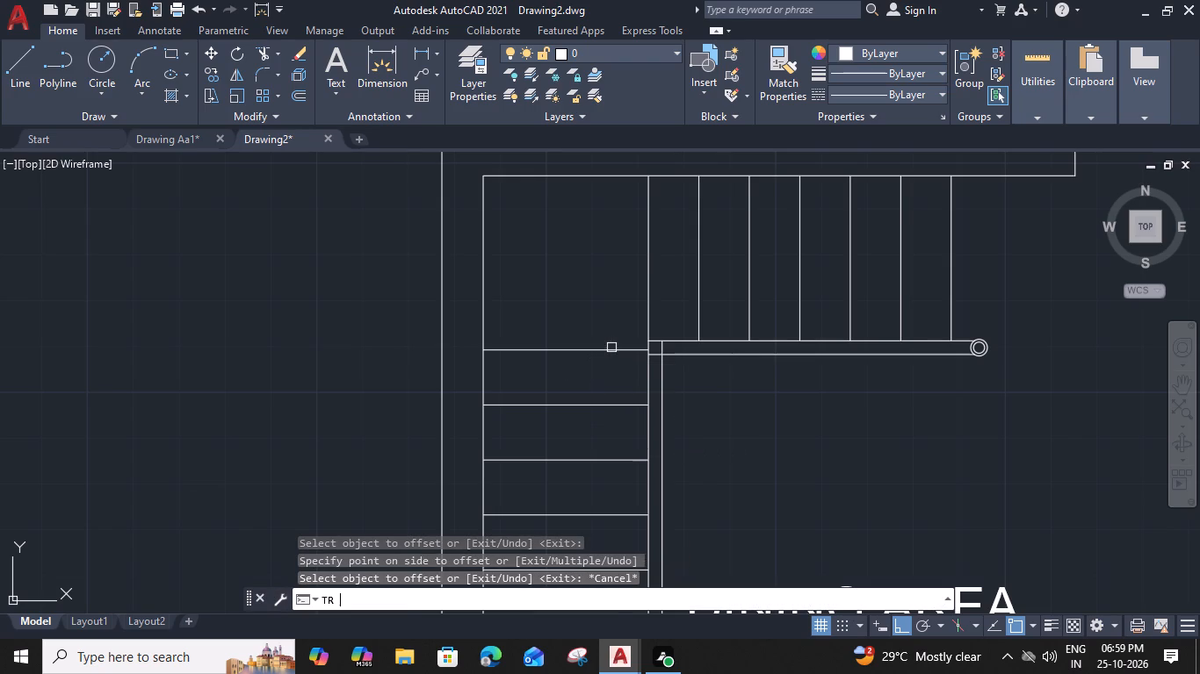
scroll(690, 350, up, 1)
click(648, 343)
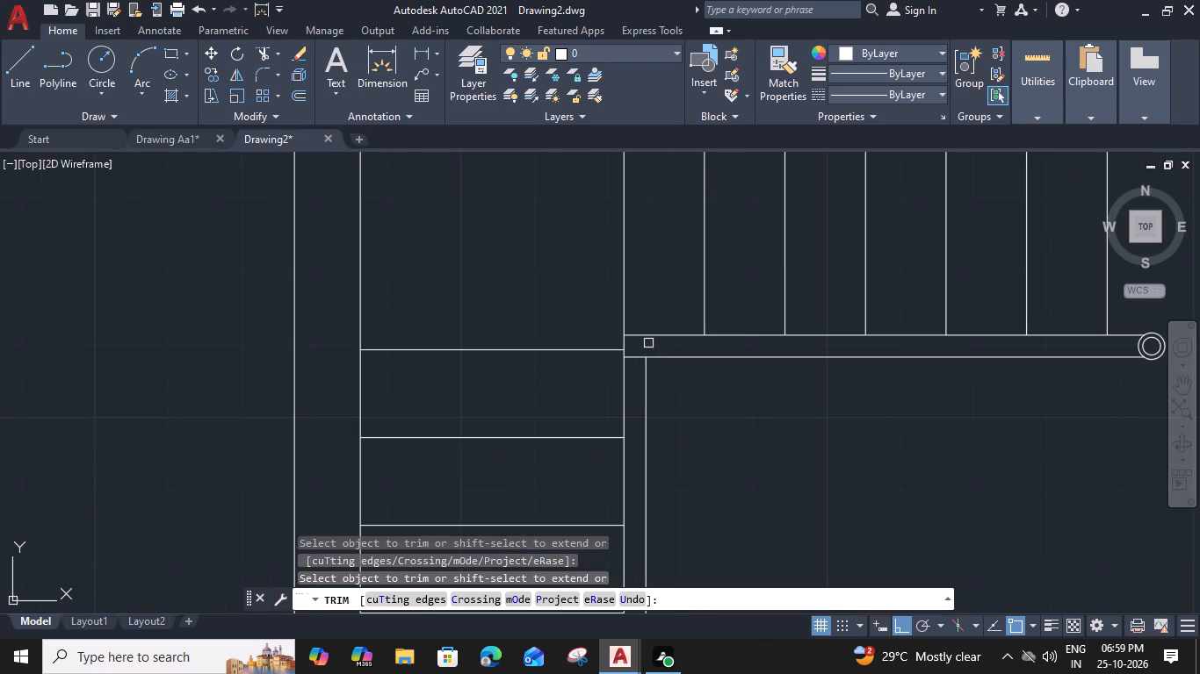
click(638, 361)
key(Escape)
scroll(638, 361, down, 4)
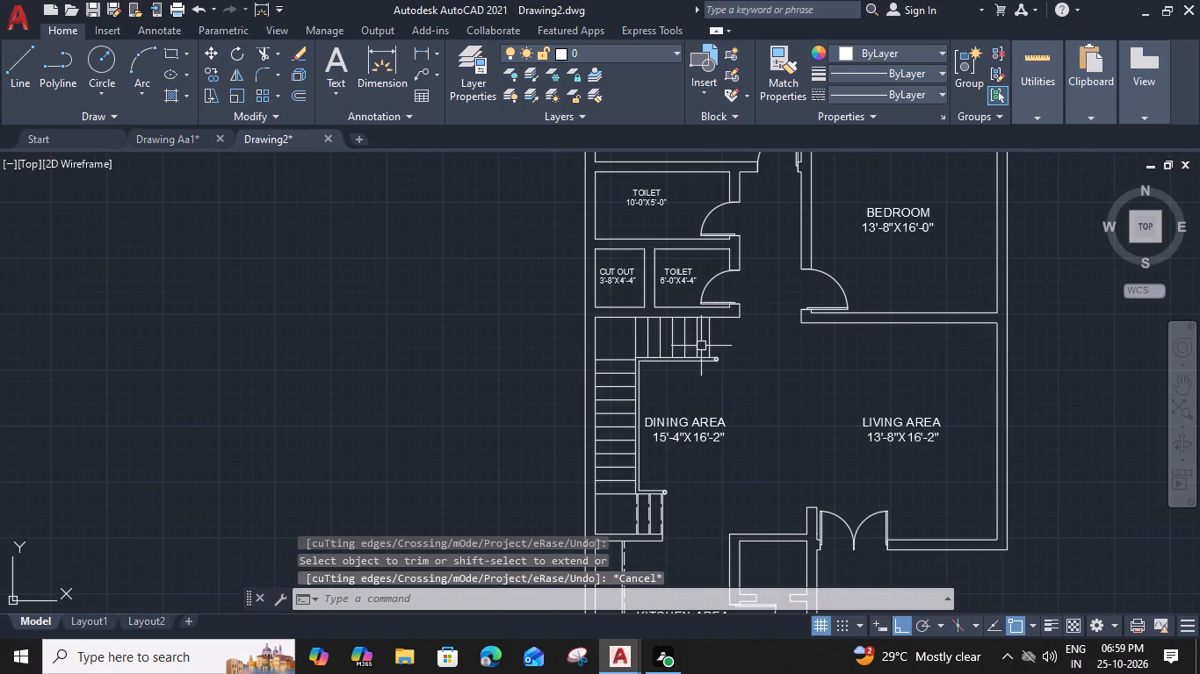
Offset the easternmost tread line of the staircase's north flight 1" eastward.
scroll(713, 328, up, 3)
click(698, 350)
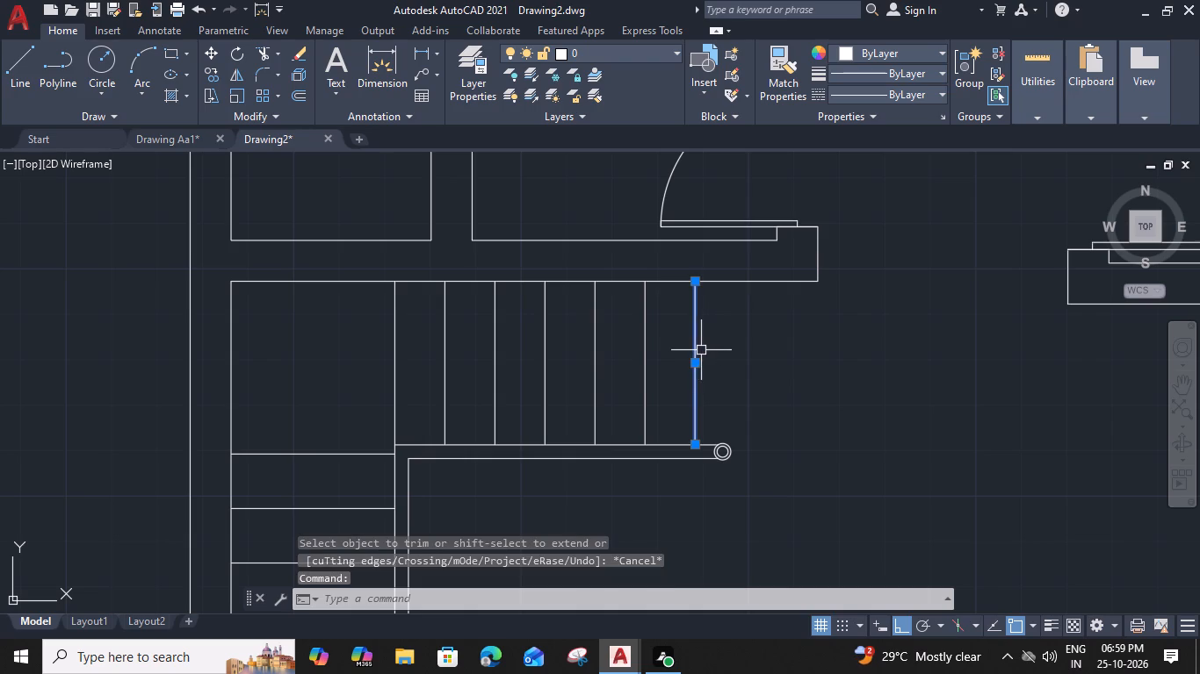
text(O 1")
key(Return)
click(729, 391)
key(Escape)
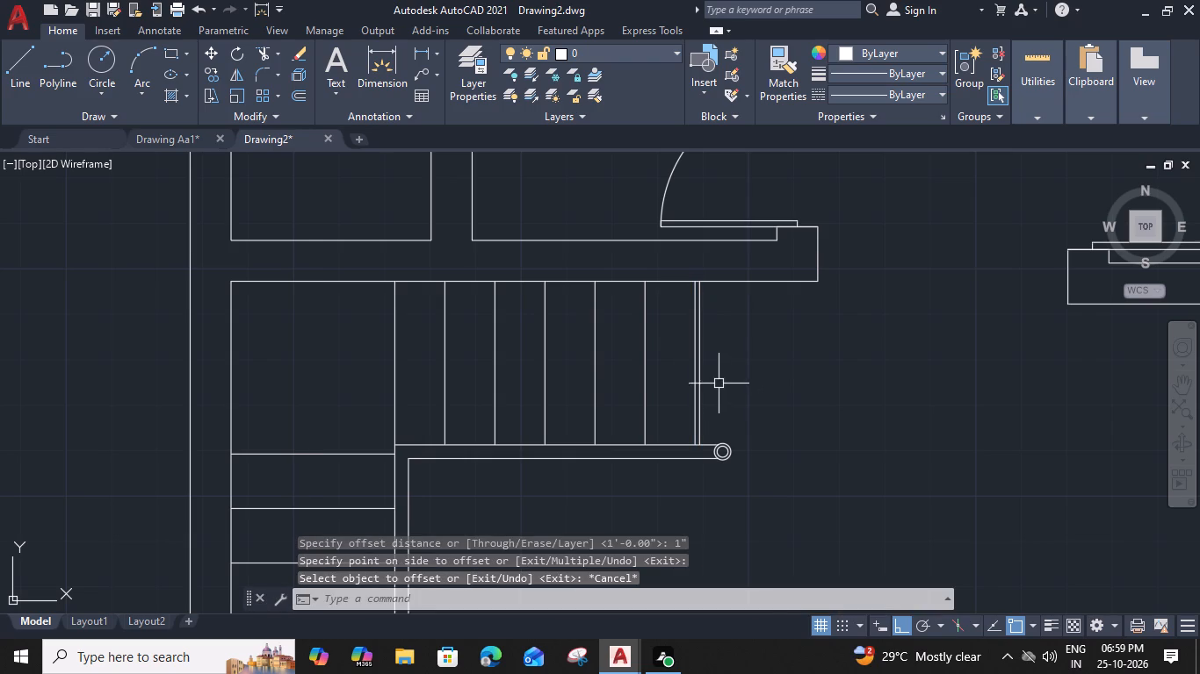
Set the linetype of the new offset line at the north flight's east end to ACAD_ISO02W100.
scroll(713, 383, up, 2)
click(674, 370)
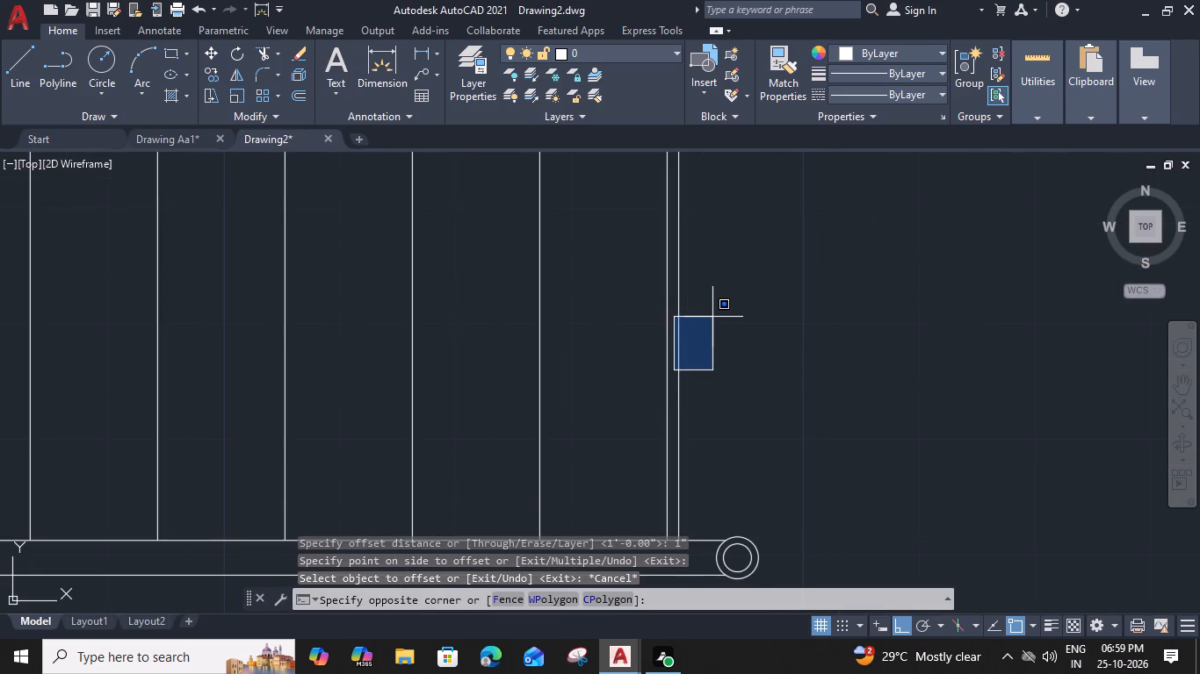
click(712, 317)
click(689, 319)
click(668, 369)
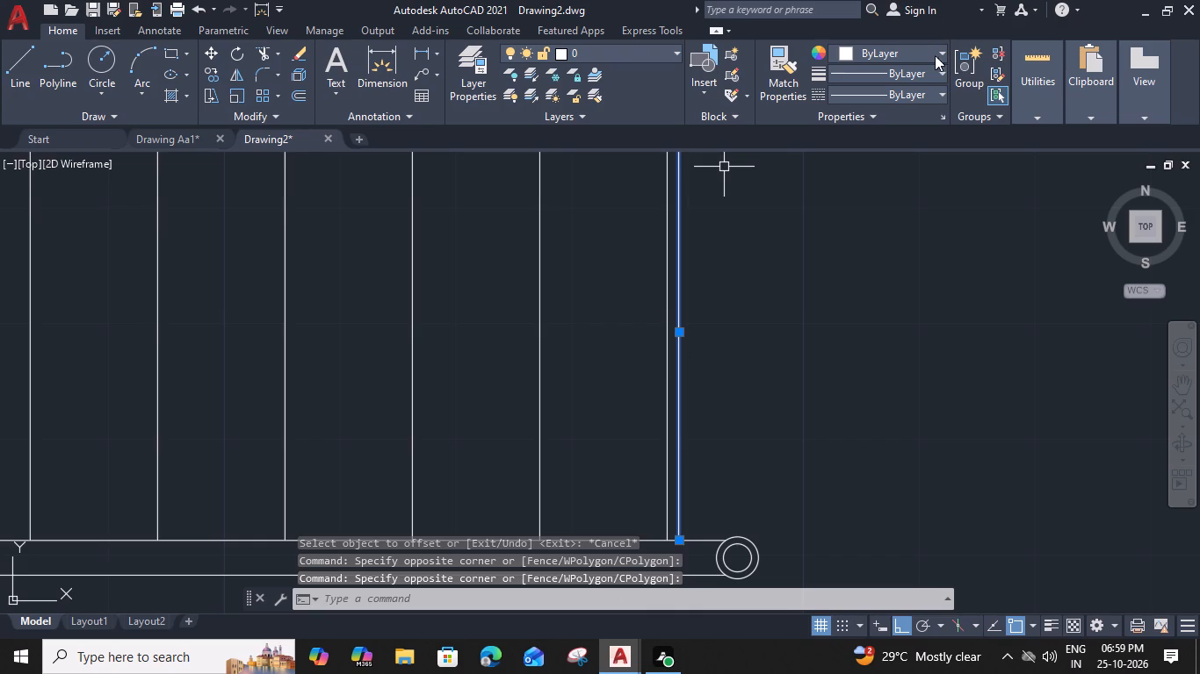
click(926, 100)
click(906, 156)
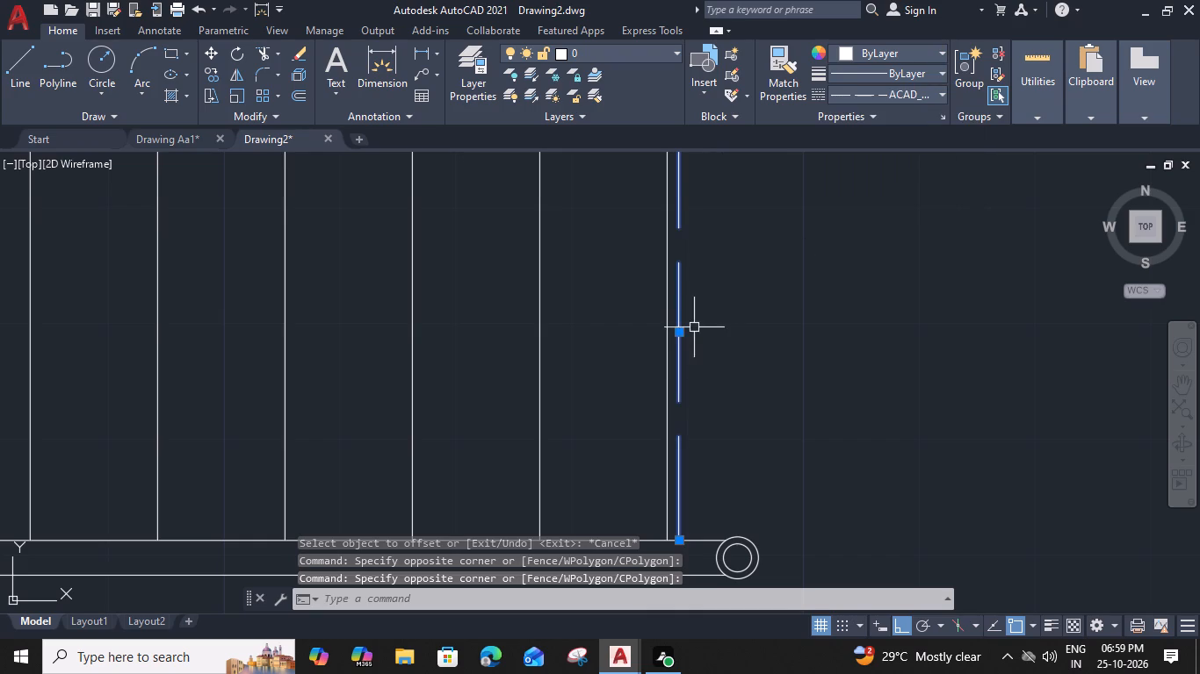
Offset the dashed tread line westward at 11" spacing, making three successive copies along the north flight.
text(O 11)
key(shift+quotedbl)
key(Return)
drag(618, 344, 617, 347)
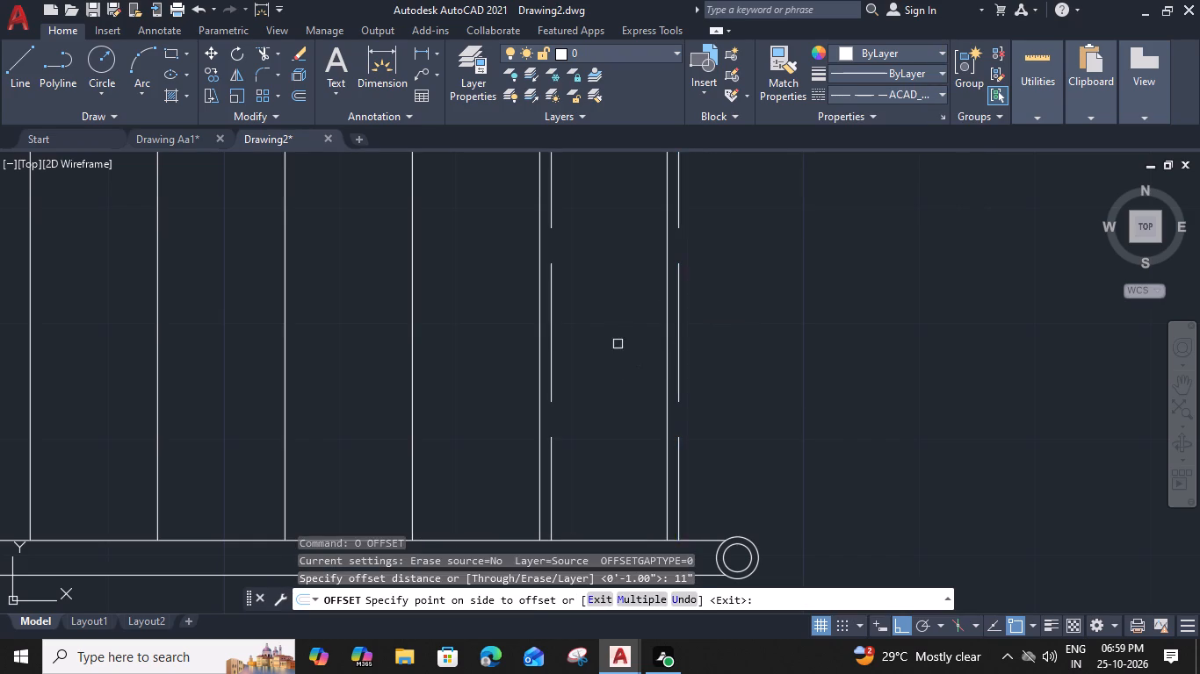
drag(617, 347, 609, 341)
click(555, 315)
click(439, 329)
middle_drag(452, 325, 456, 326)
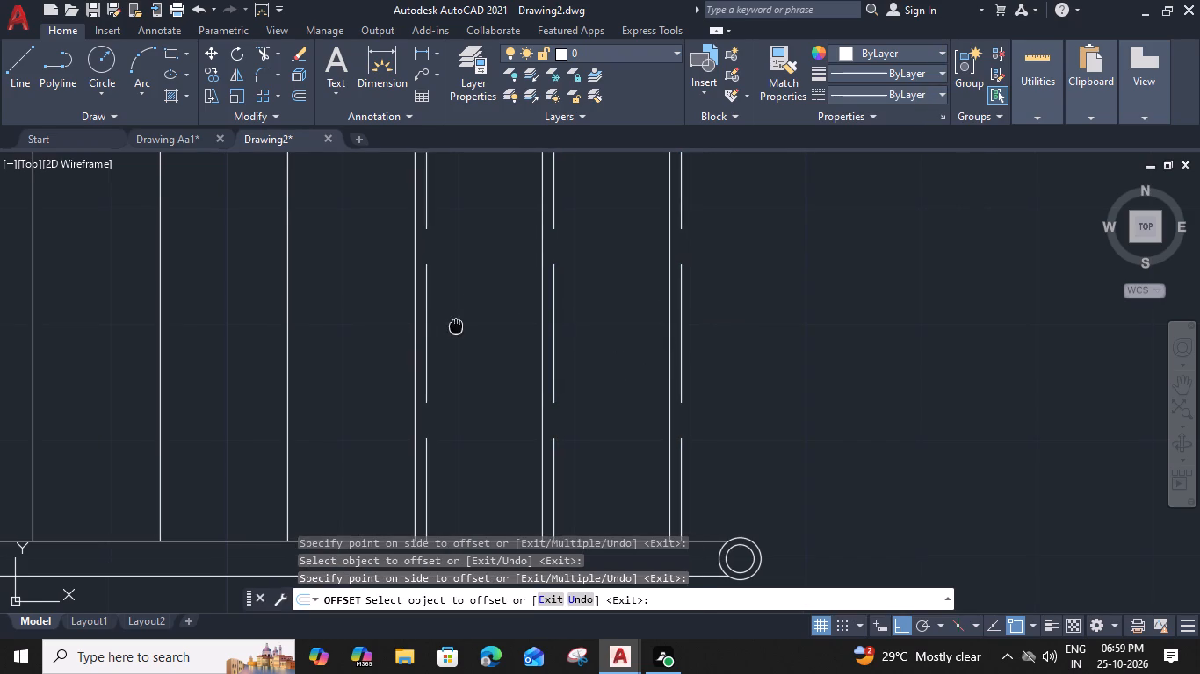
middle_drag(456, 326, 626, 345)
click(602, 354)
click(518, 358)
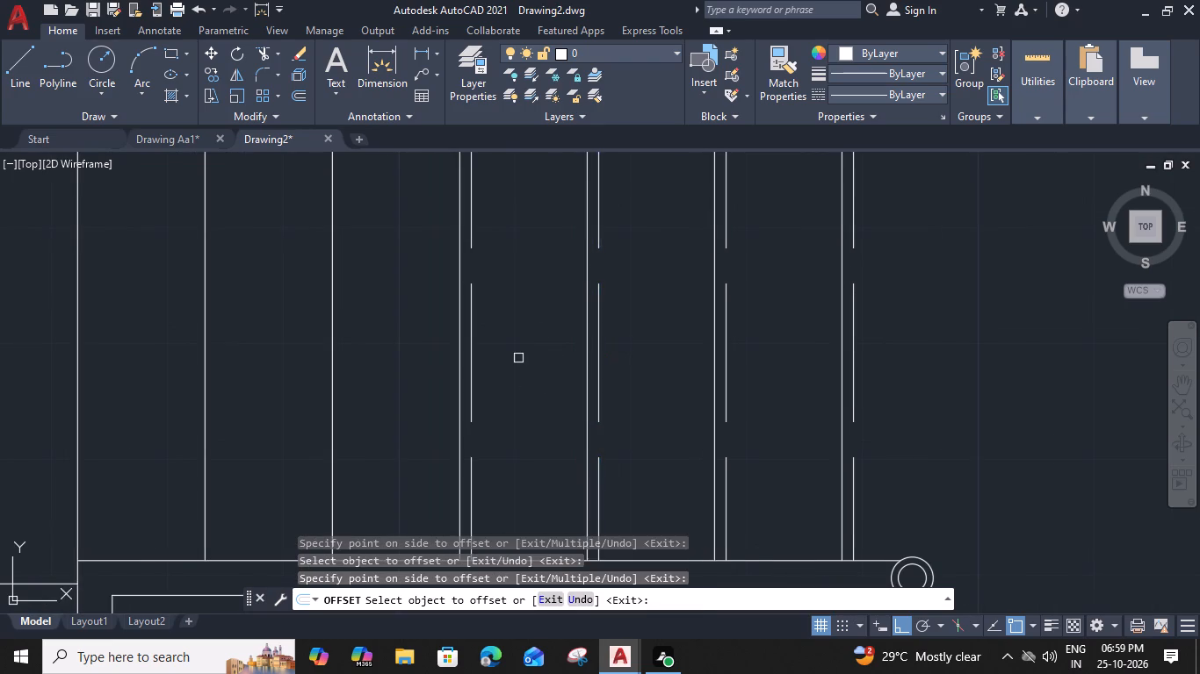
Continue offsetting the westernmost dashed line westward at 11" spacing three more times, up to the north flight's last tread.
middle_drag(522, 361, 681, 367)
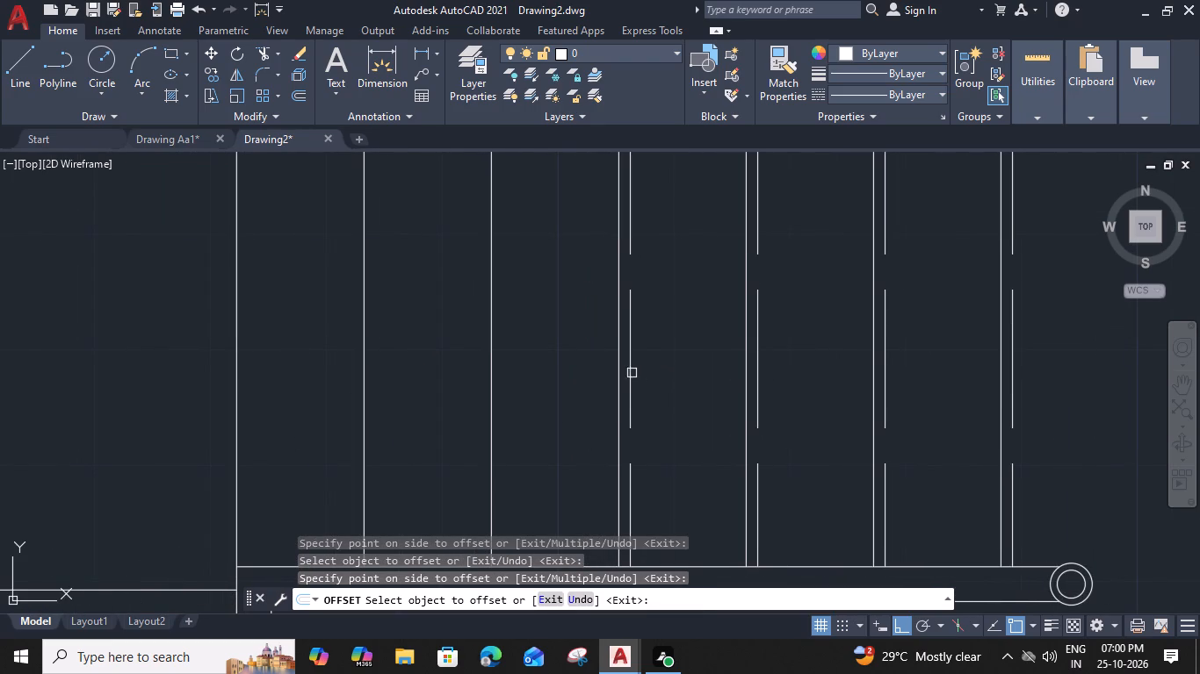
click(632, 373)
click(589, 376)
middle_drag(625, 372, 741, 349)
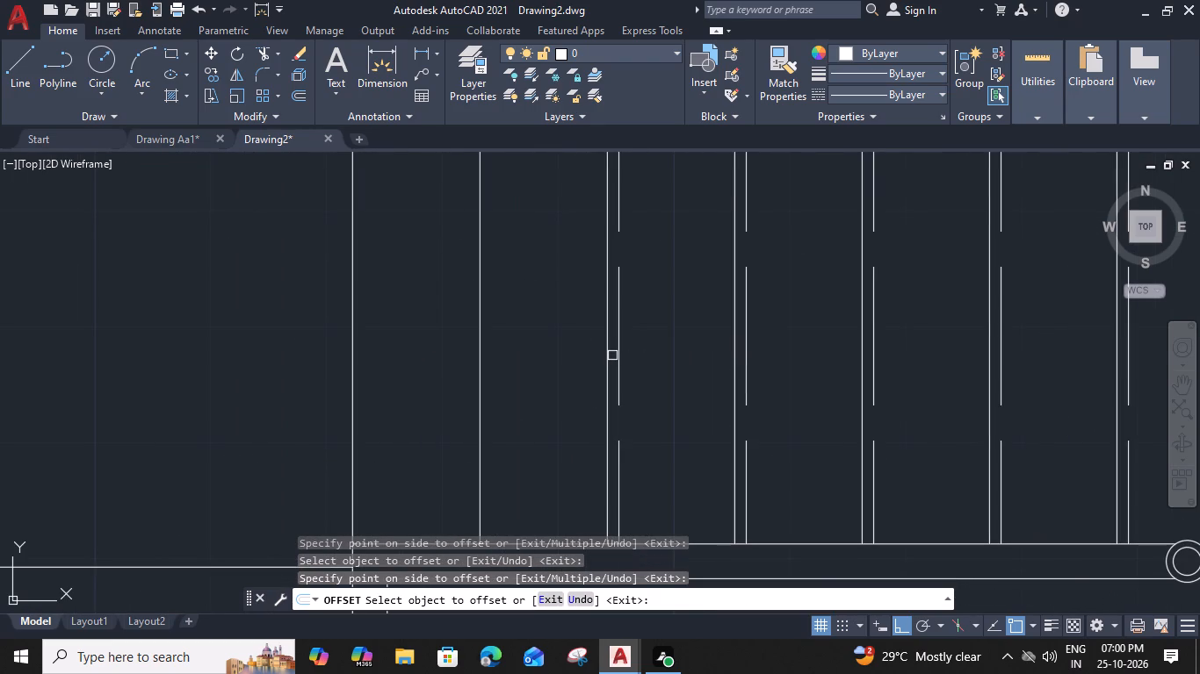
click(619, 358)
click(542, 362)
middle_drag(552, 358, 642, 348)
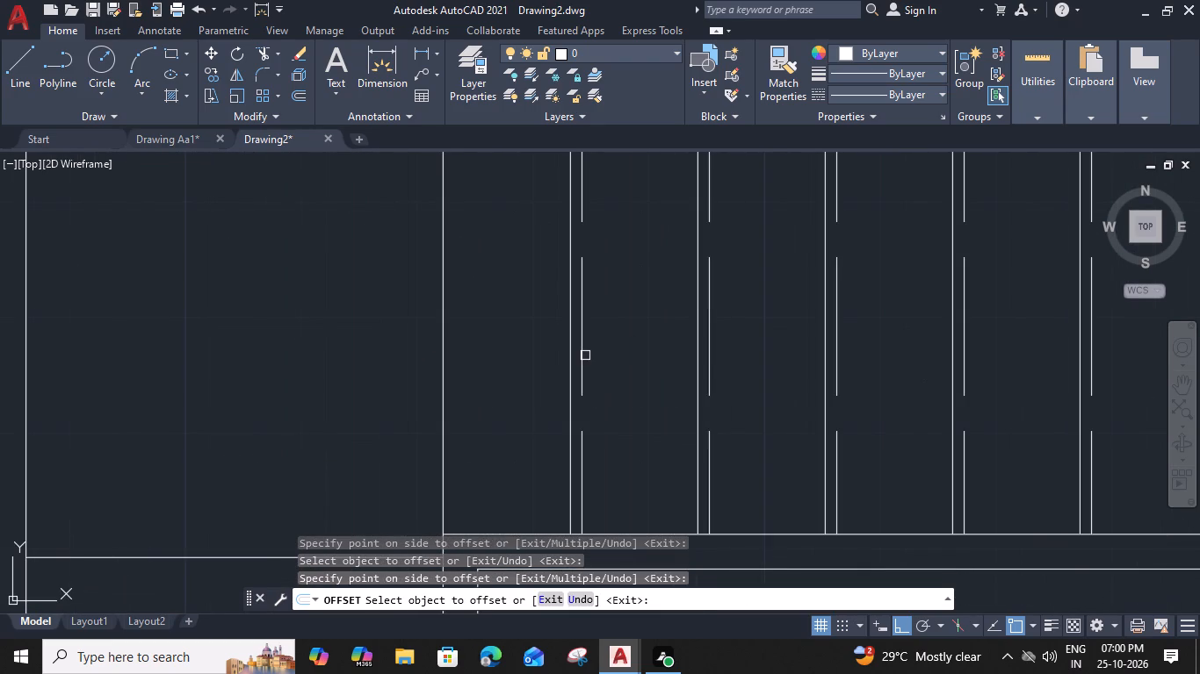
click(584, 355)
click(539, 362)
key(Escape)
Offset the northernmost tread line of the west flight 1" northward.
scroll(538, 362, down, 3)
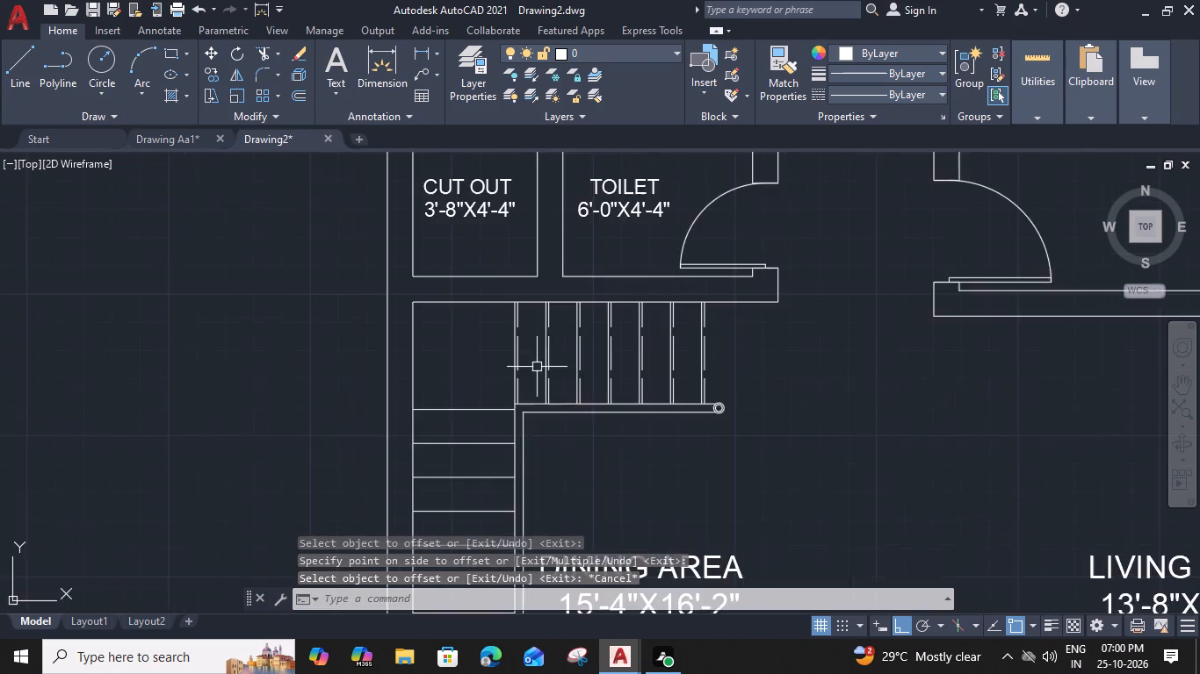
middle_drag(550, 367, 727, 341)
click(669, 385)
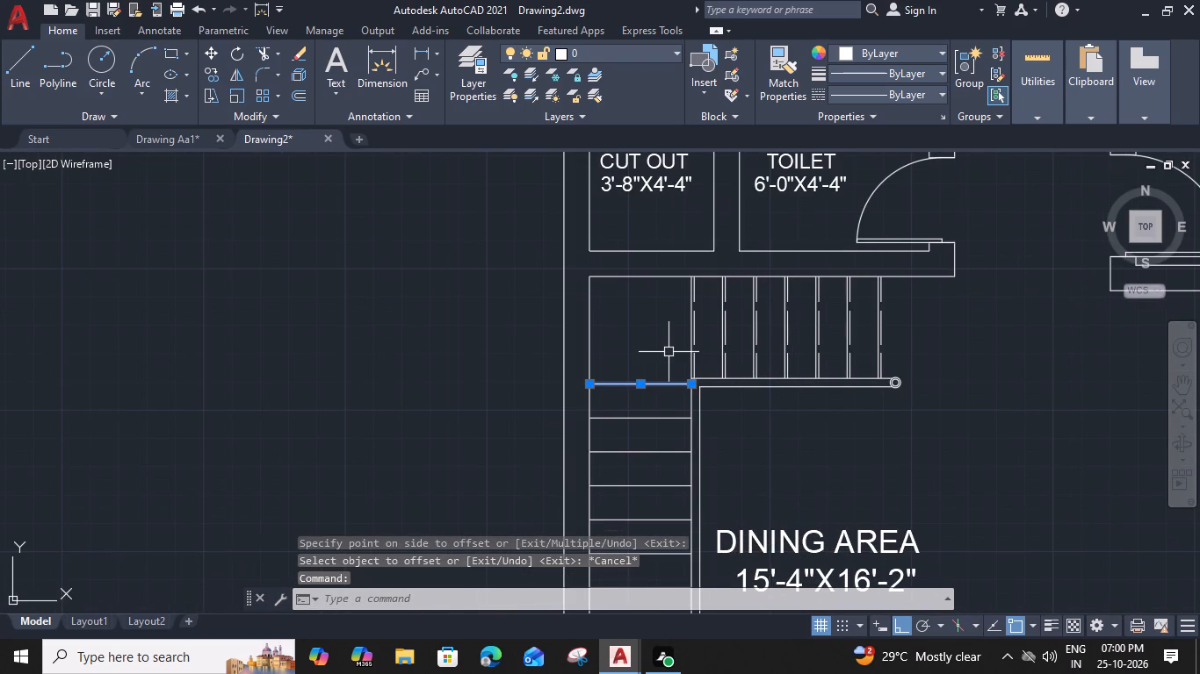
text(O 1)
key(shift+quotedbl)
key(Return)
click(669, 344)
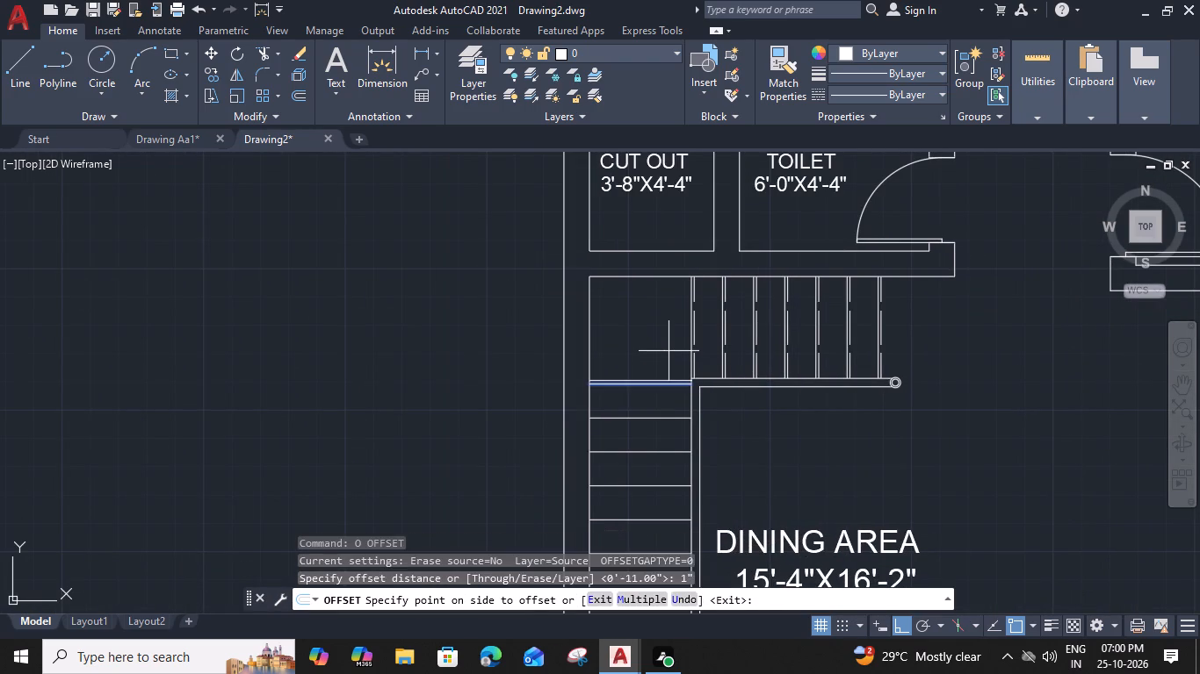
key(Escape)
Set the linetype of the new offset line atop the west flight to ACAD_ISO02W100.
scroll(670, 378, up, 3)
click(691, 390)
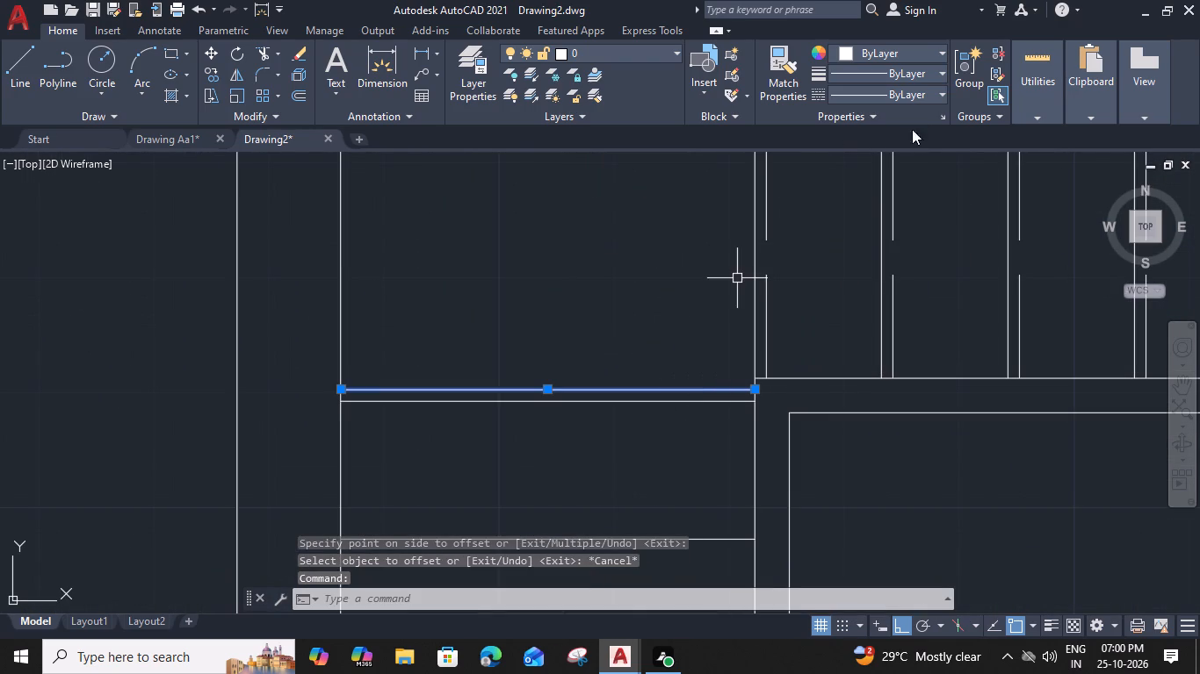
click(932, 96)
click(927, 159)
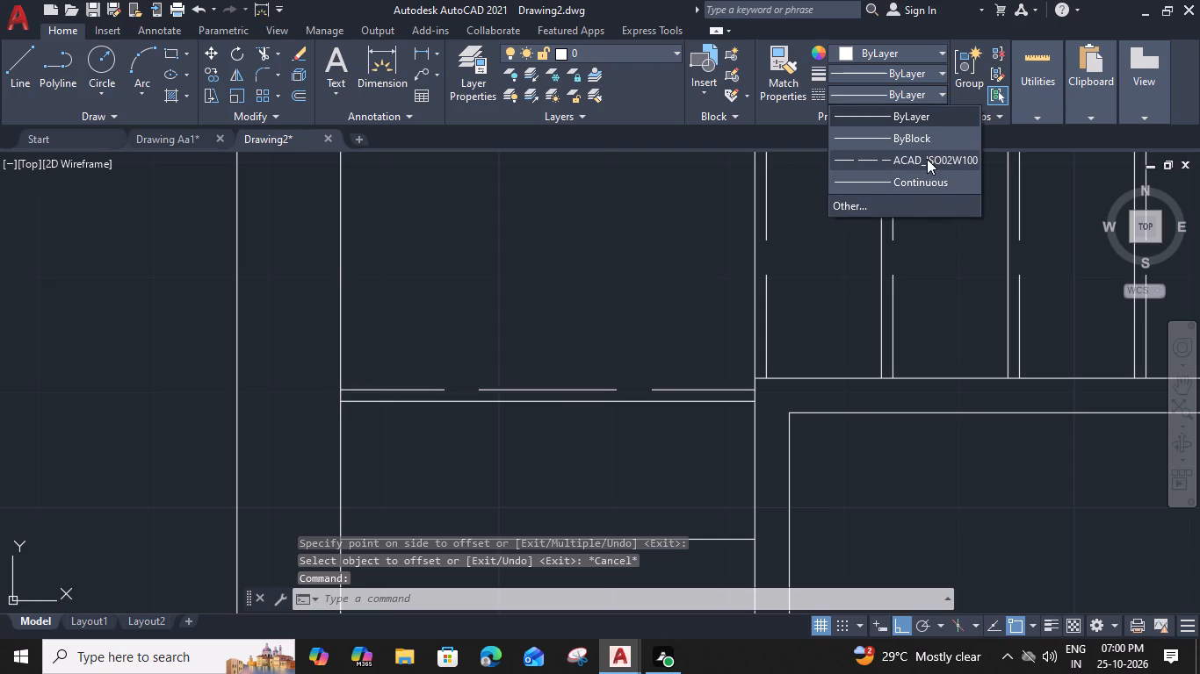
Offset the west flight's dashed tread line southward at 1' spacing, making three successive copies.
key(o)
key(space)
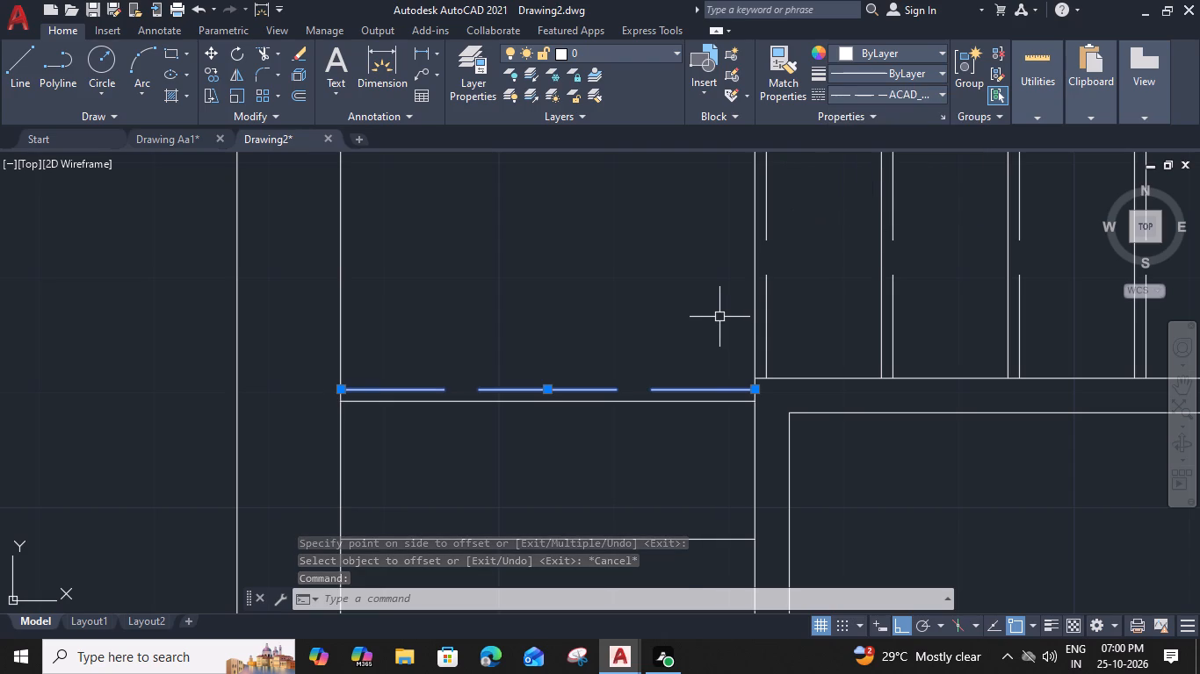
key(1)
text(')
key(space)
middle_drag(683, 448, 687, 367)
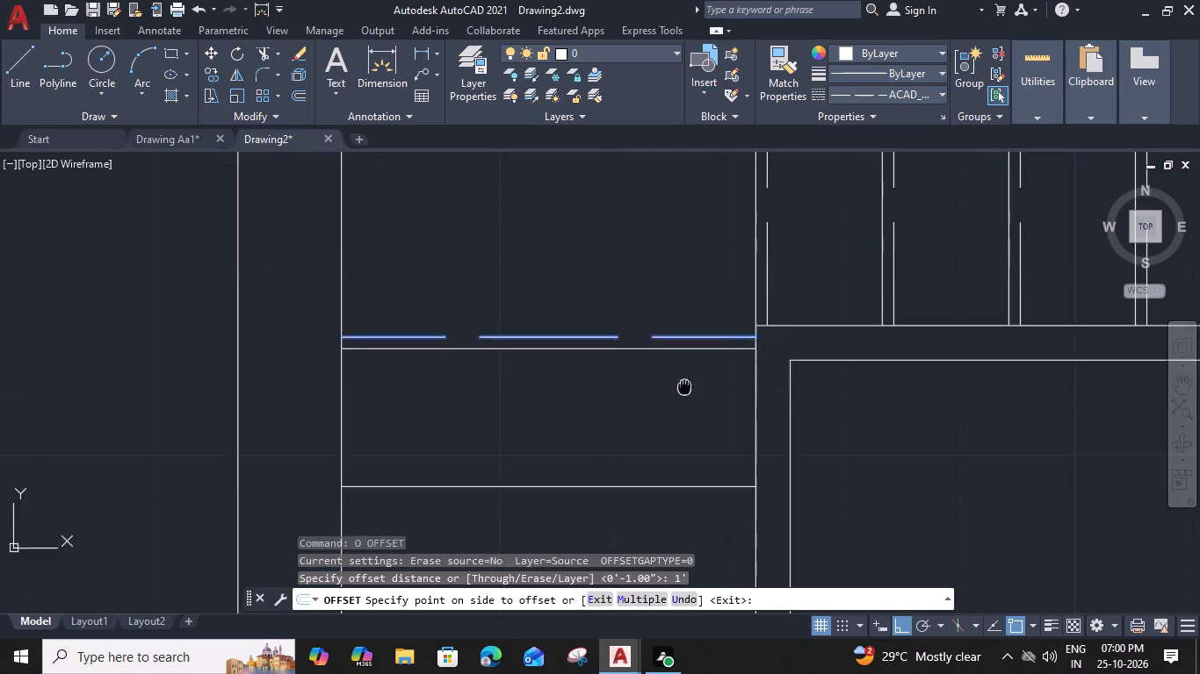
middle_drag(687, 367, 693, 227)
click(686, 345)
click(685, 303)
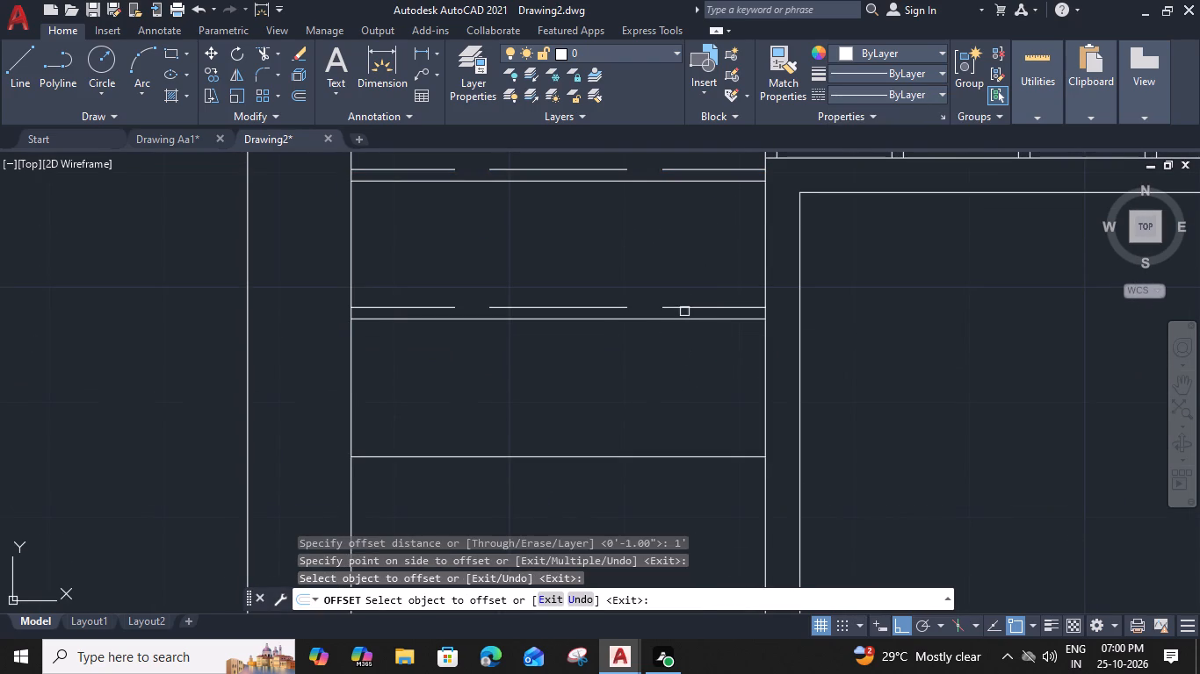
click(686, 307)
click(688, 389)
middle_drag(687, 354, 692, 245)
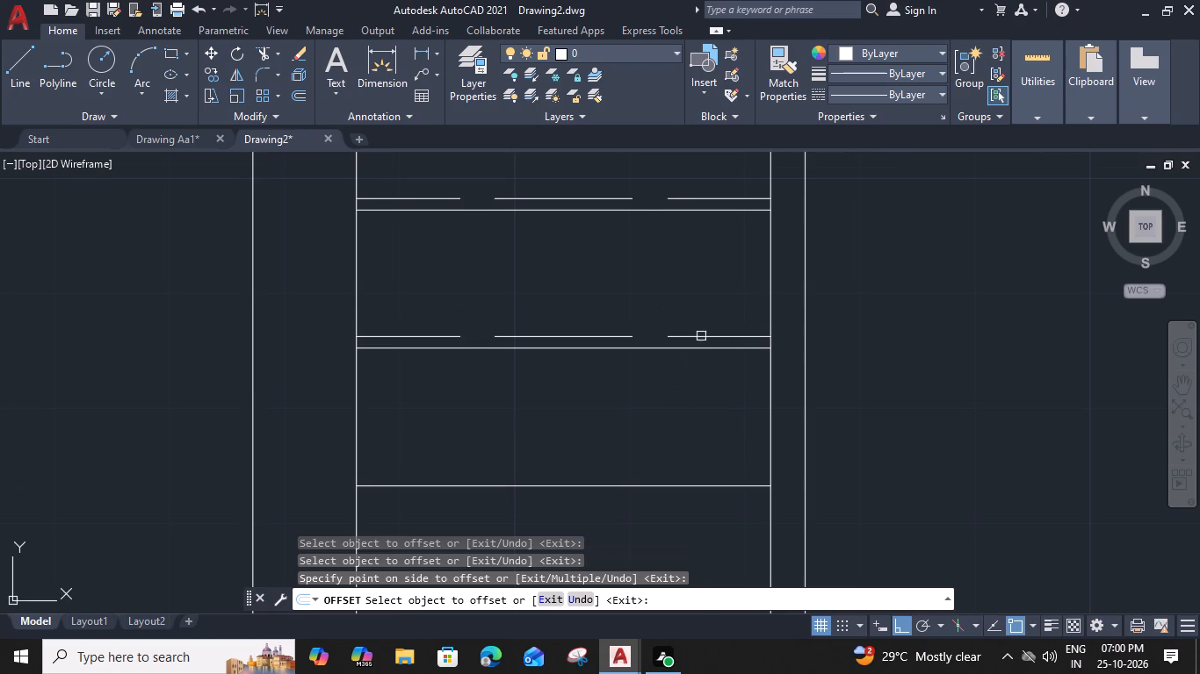
click(701, 333)
click(694, 337)
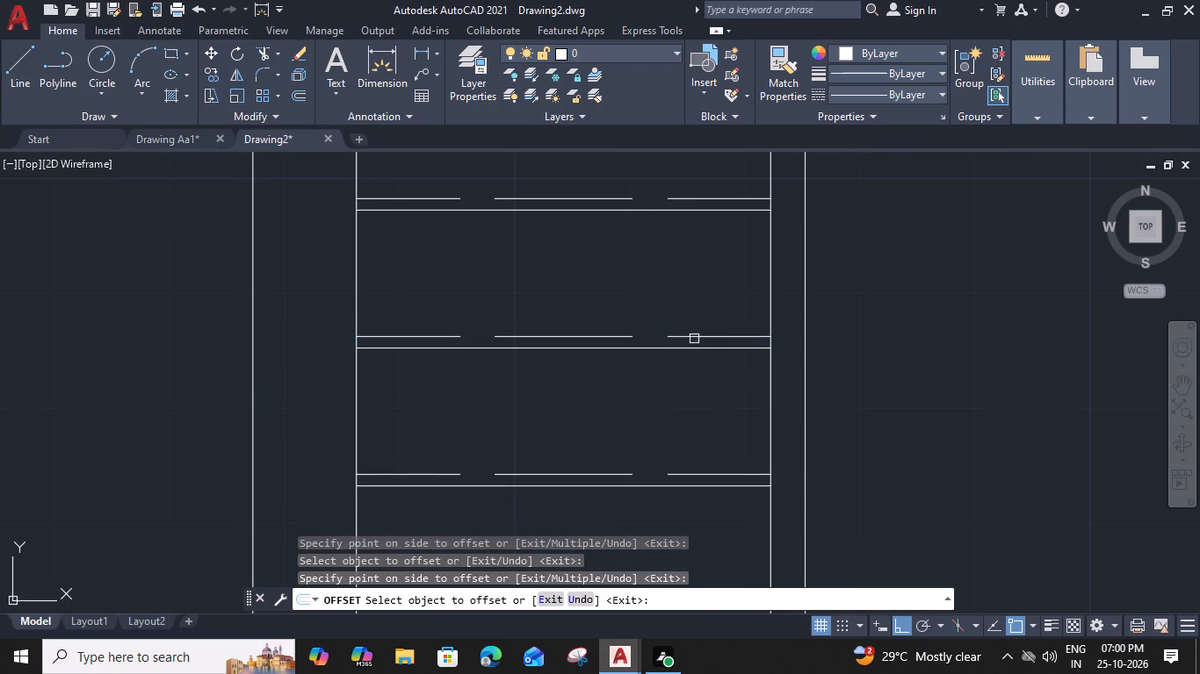
Continue offsetting the southernmost dashed line of the west flight southward at 1' spacing four more times.
middle_drag(690, 423, 702, 222)
click(703, 271)
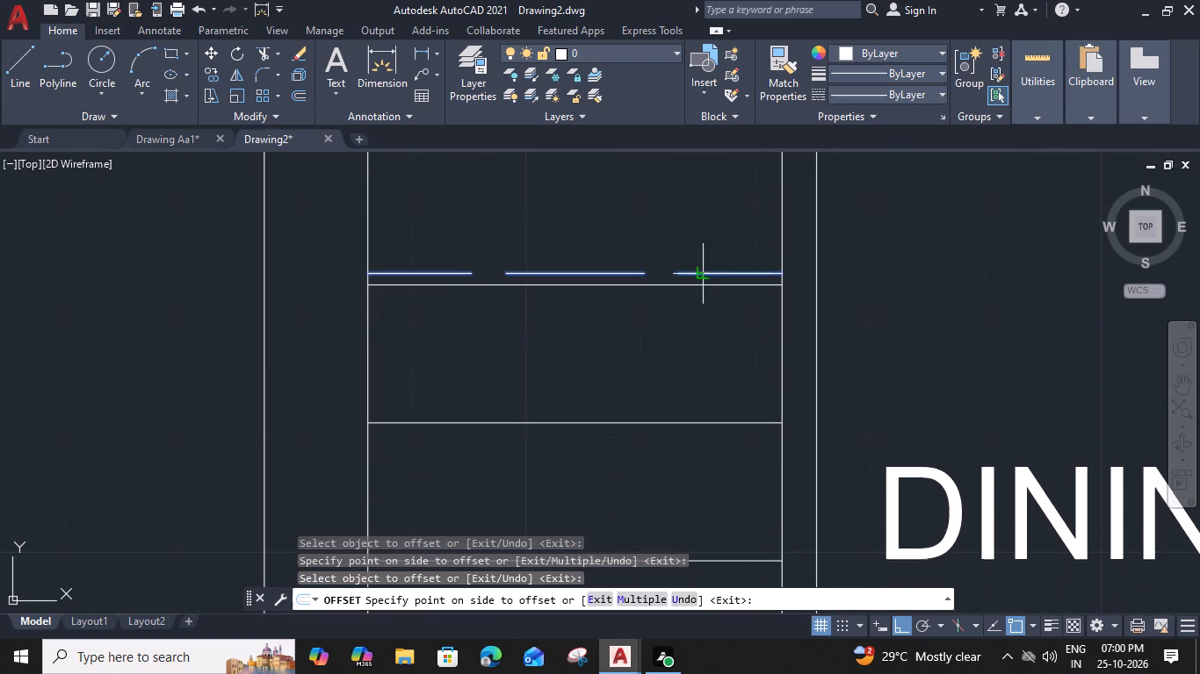
click(692, 365)
middle_drag(696, 357, 709, 255)
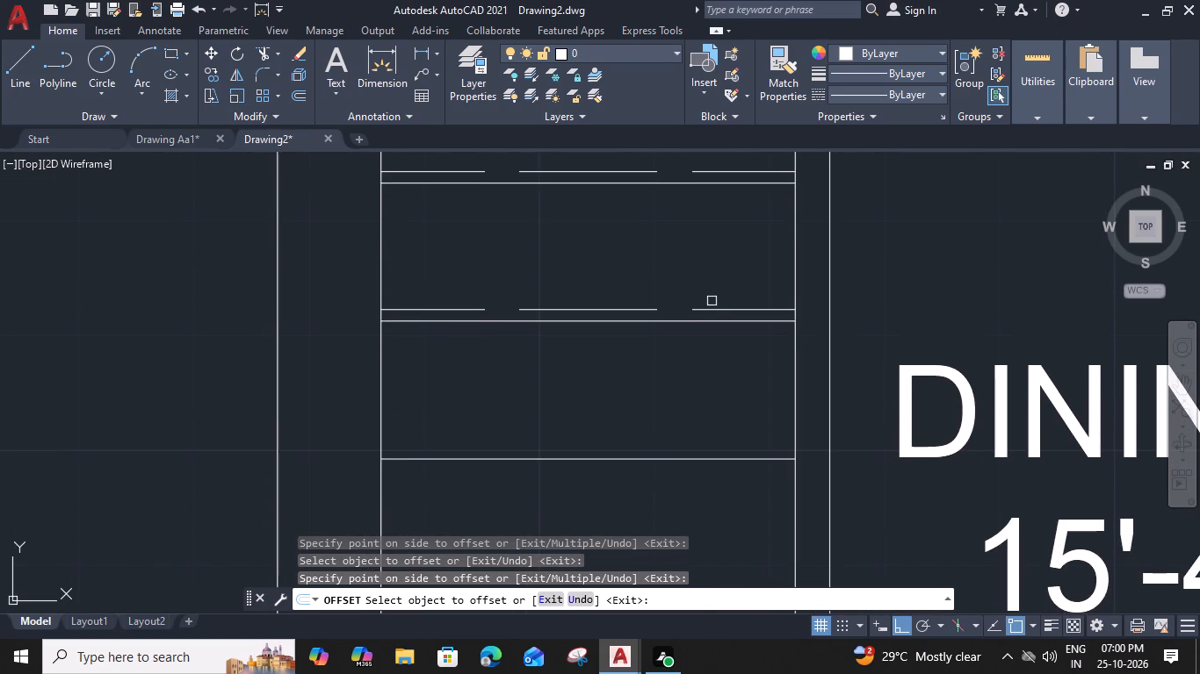
click(713, 310)
click(704, 378)
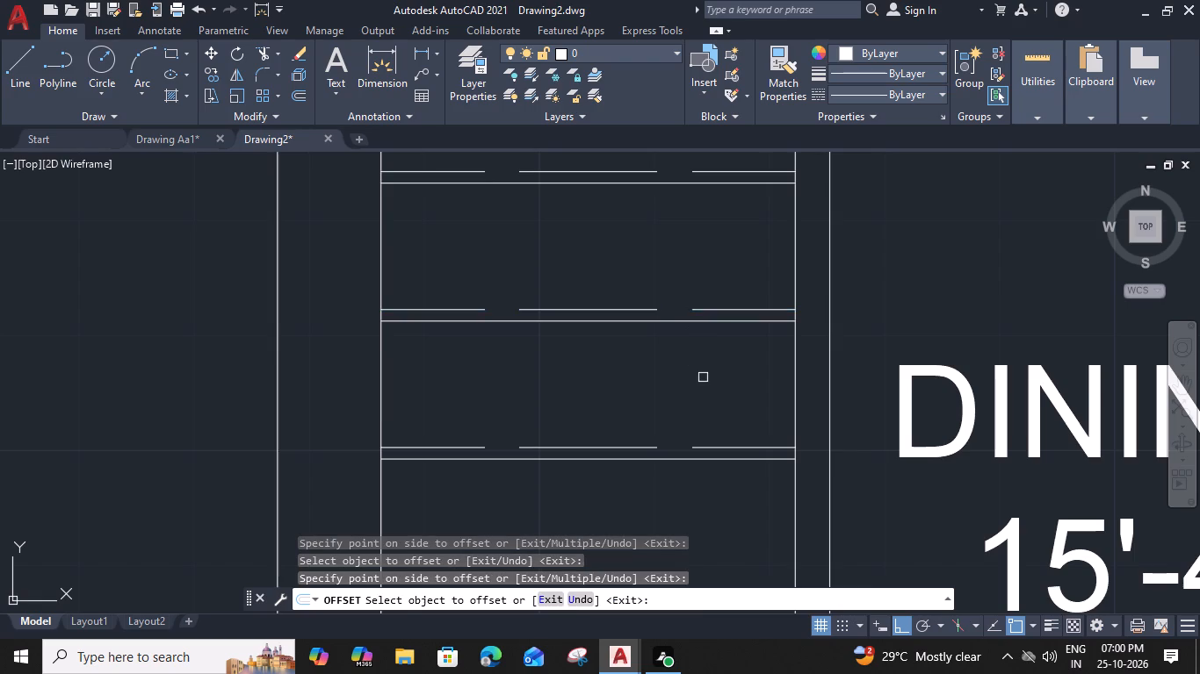
middle_drag(703, 377, 735, 198)
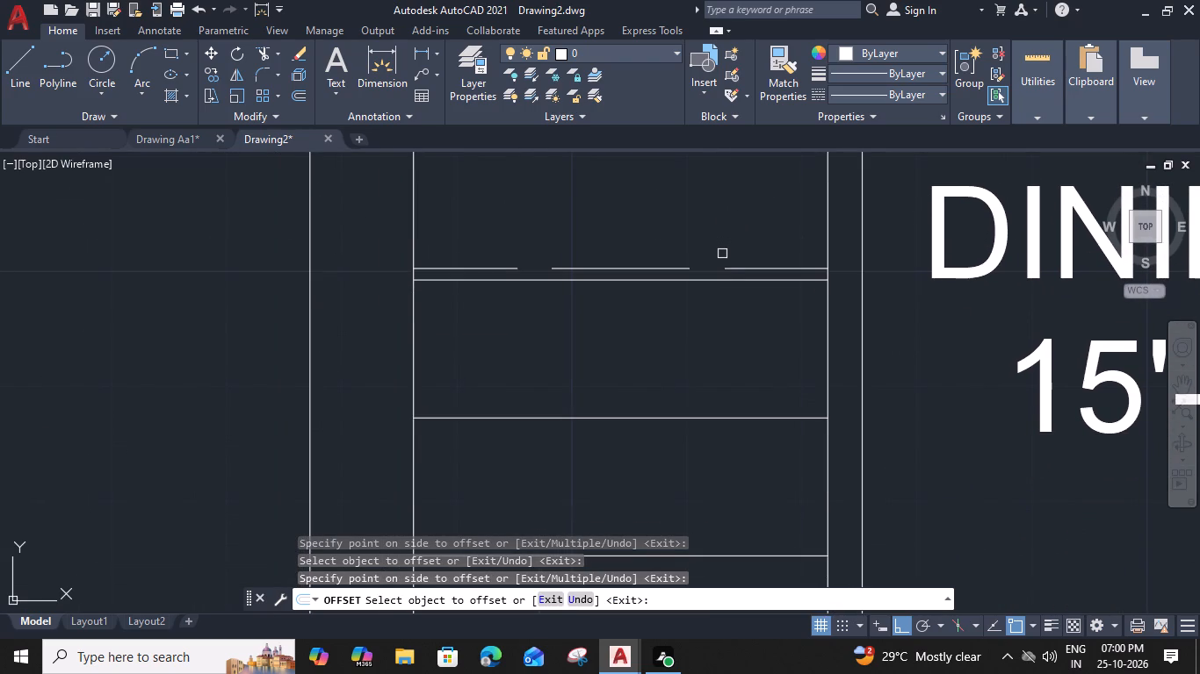
click(722, 264)
click(710, 295)
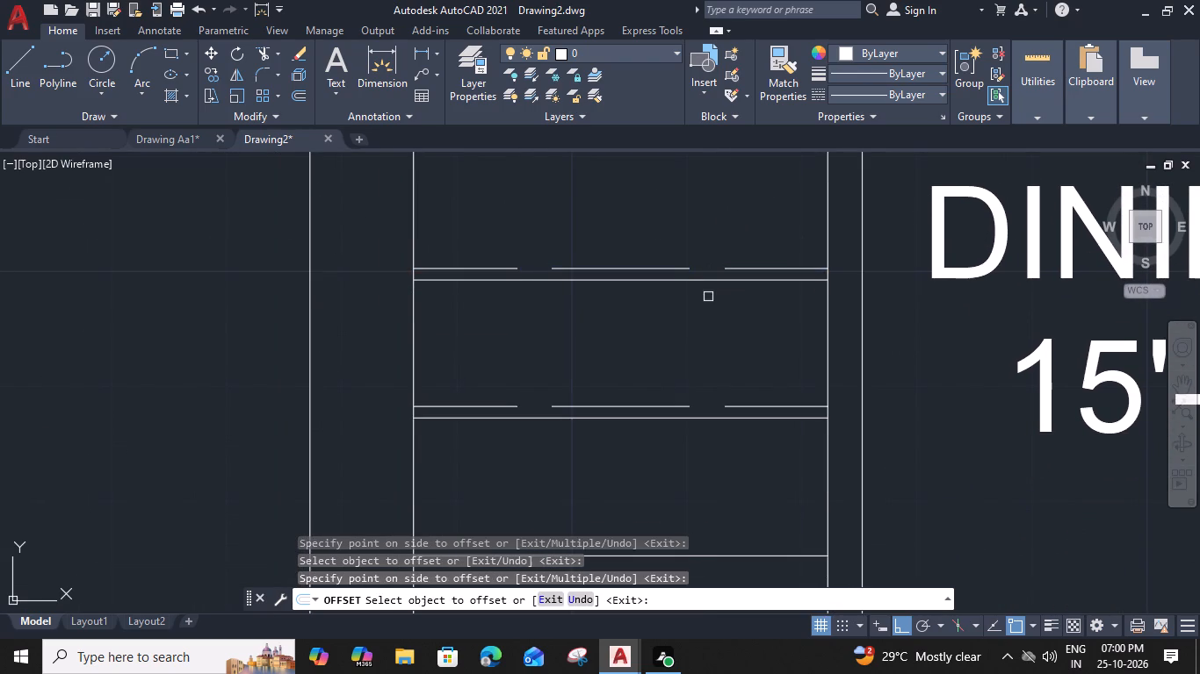
middle_drag(705, 290, 712, 179)
click(753, 292)
click(741, 360)
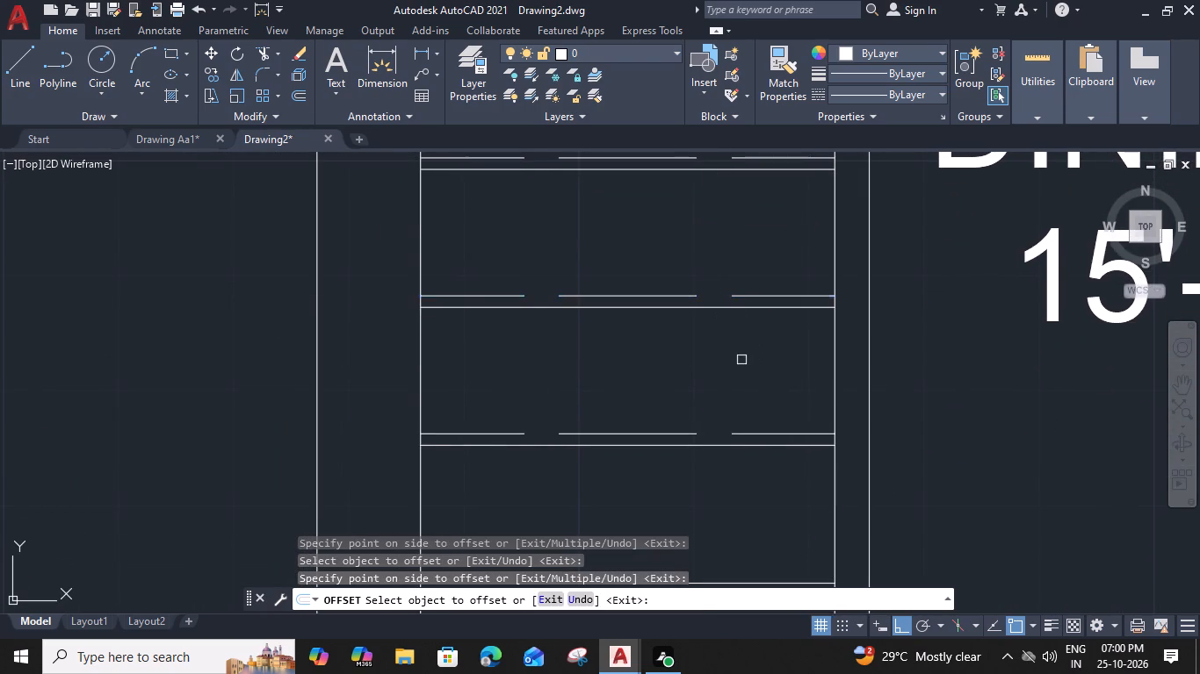
Offset the southernmost dashed line southward at 1' spacing three more times, down to the west flight's bottom tread.
middle_drag(751, 340, 759, 240)
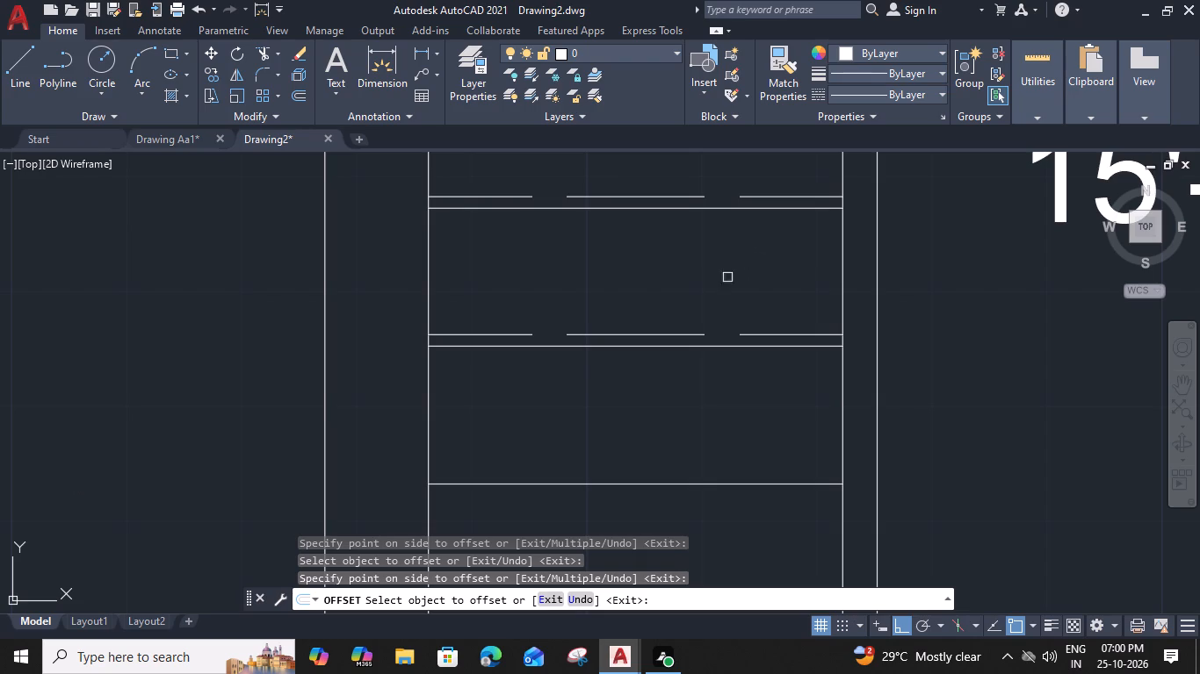
click(676, 337)
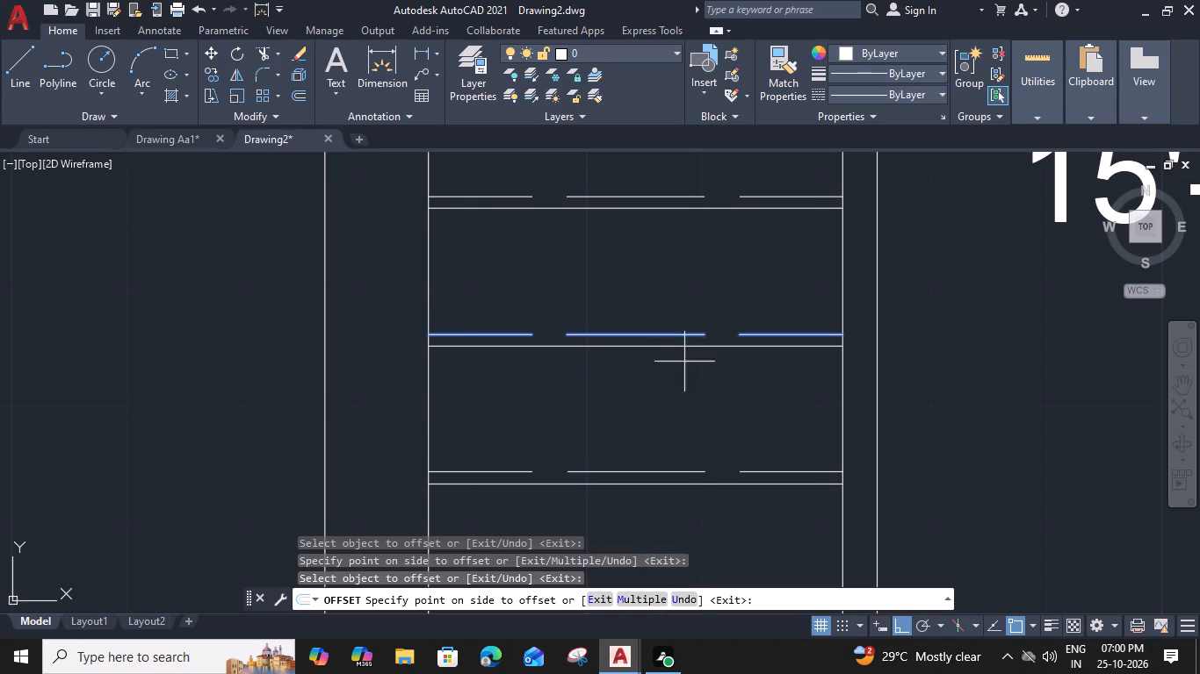
middle_drag(687, 372, 696, 182)
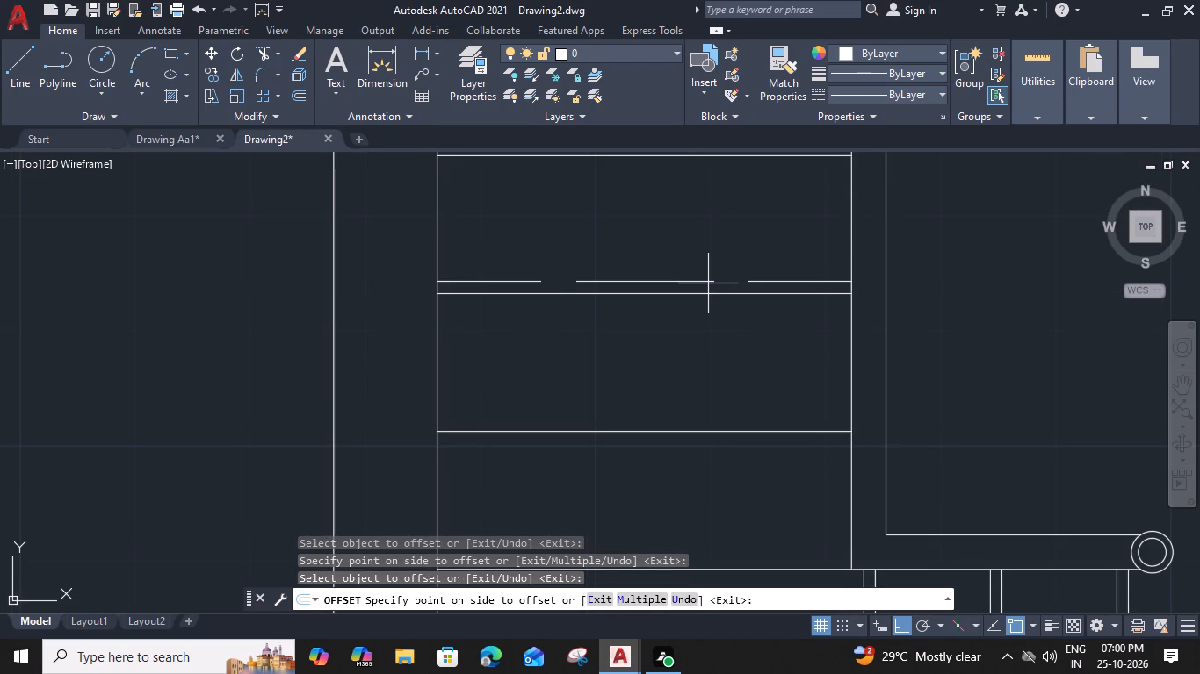
click(708, 280)
click(710, 282)
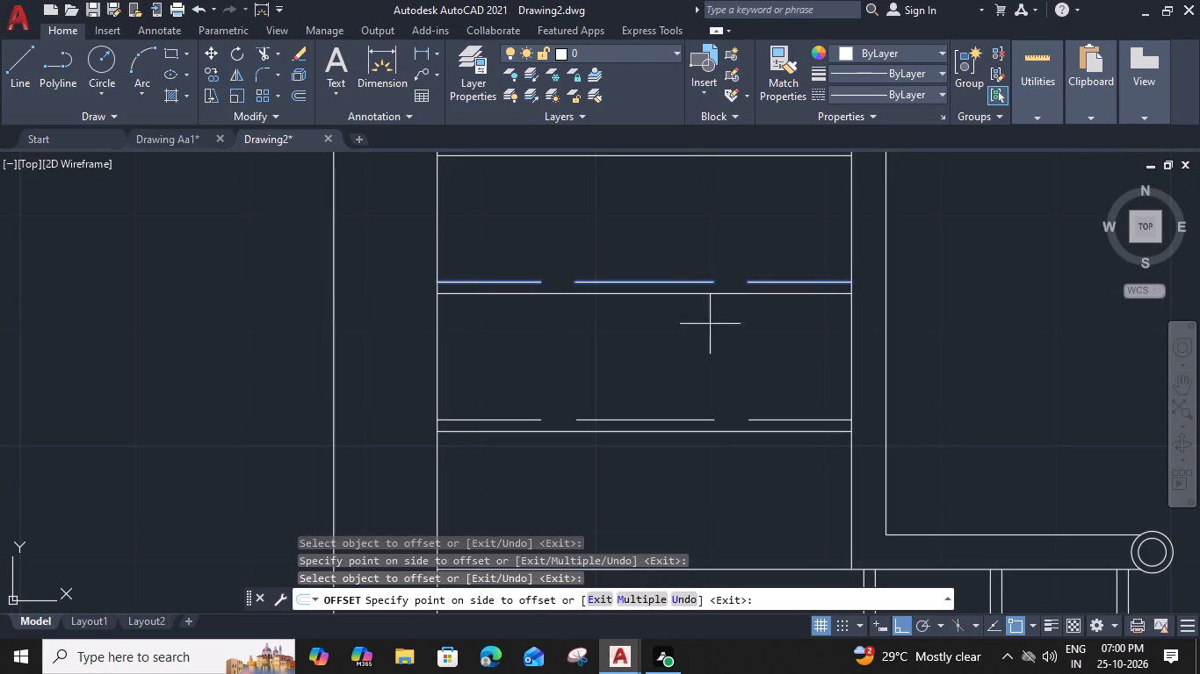
click(712, 390)
middle_drag(719, 364, 728, 243)
click(717, 298)
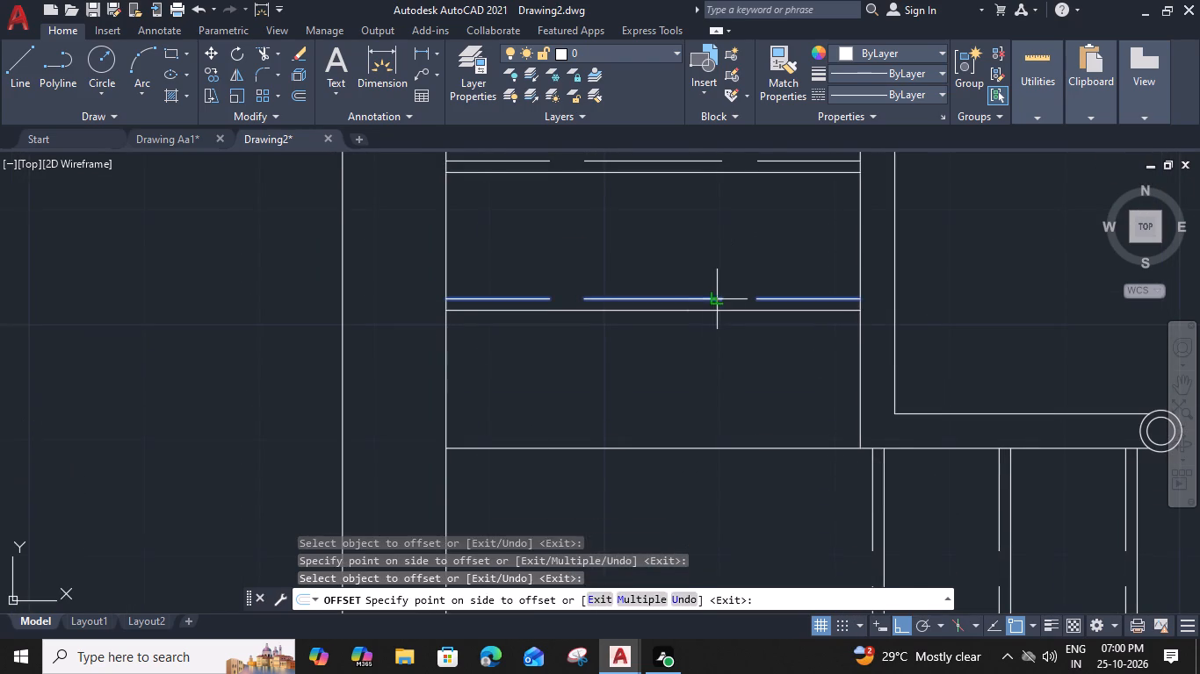
click(719, 379)
key(Escape)
Draw a horizontal direction line westward across three treads of the dining area's north flight, starting at the midpoint of its easternmost riser.
scroll(733, 335, down, 5)
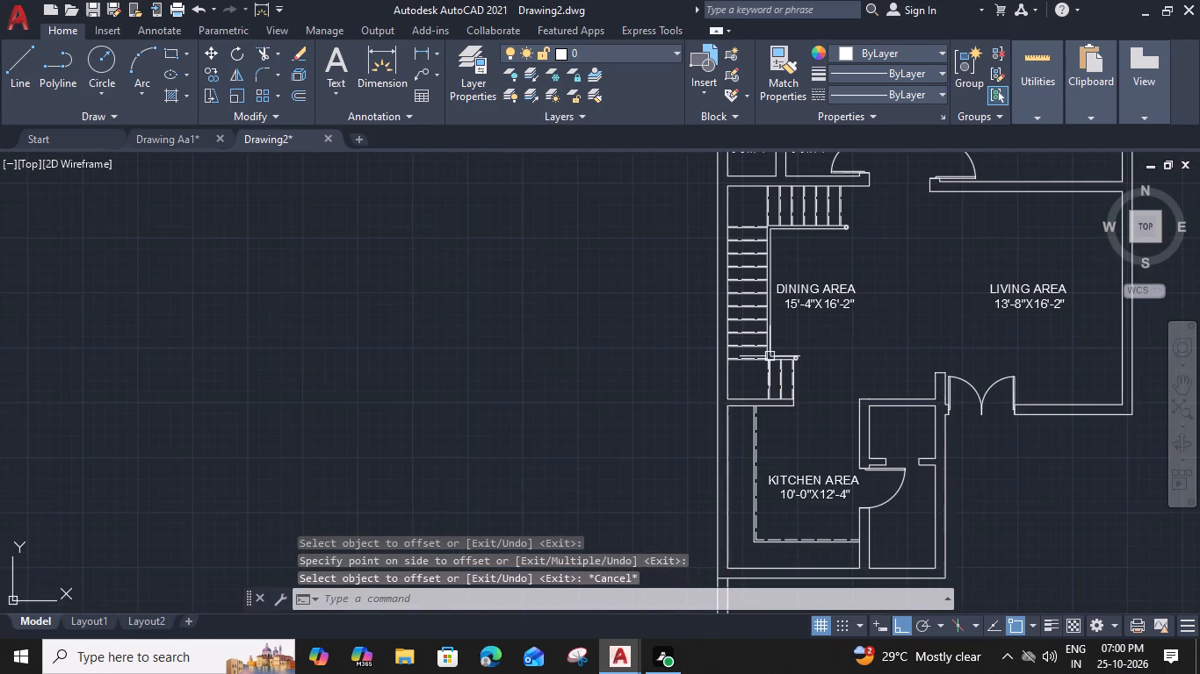
middle_drag(857, 349, 768, 361)
middle_drag(781, 253, 727, 470)
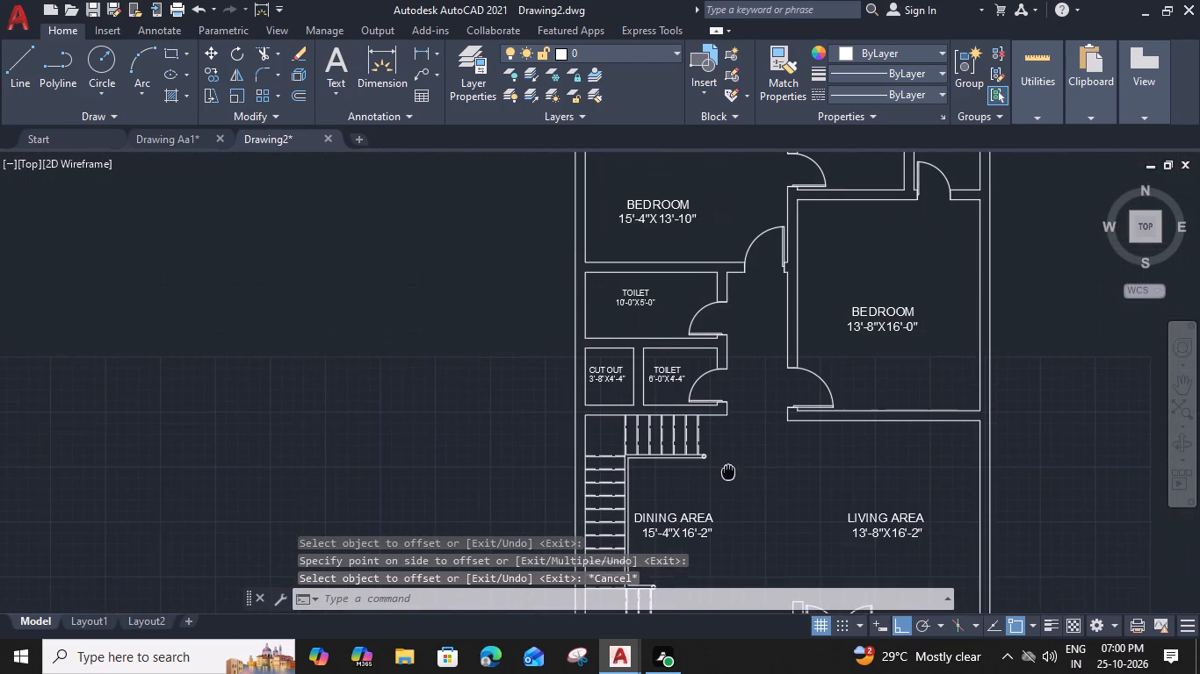
middle_drag(727, 470, 701, 488)
text(L)
key(space)
scroll(676, 458, up, 3)
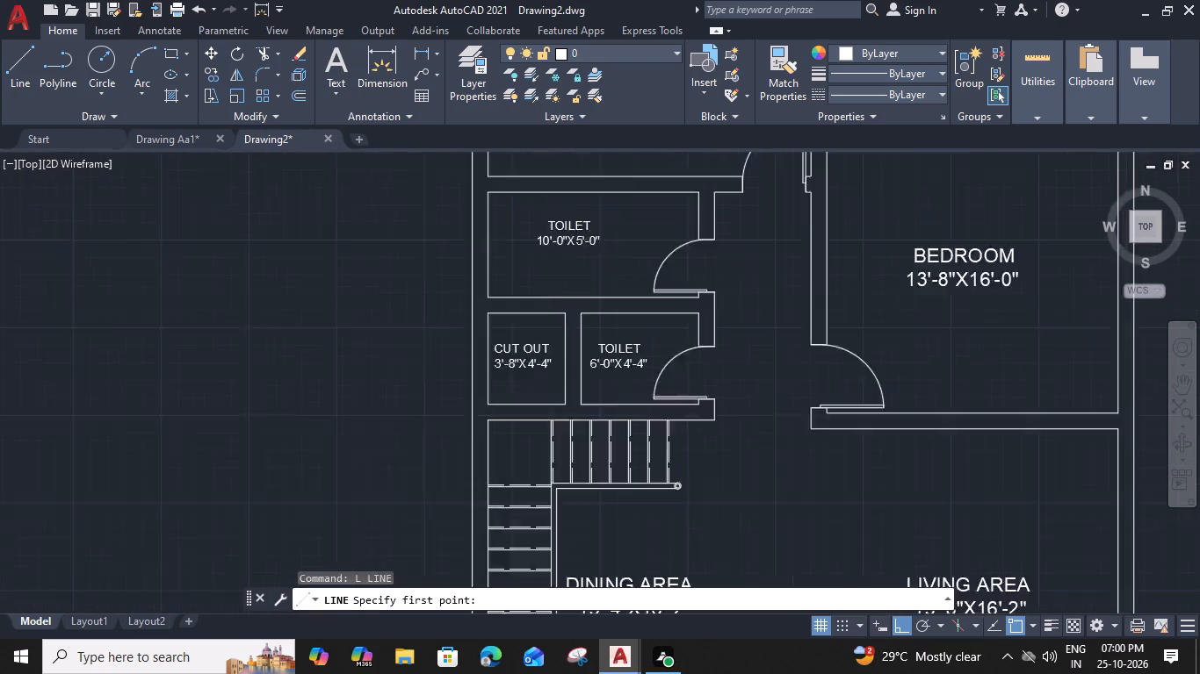
scroll(660, 457, up, 2)
click(666, 450)
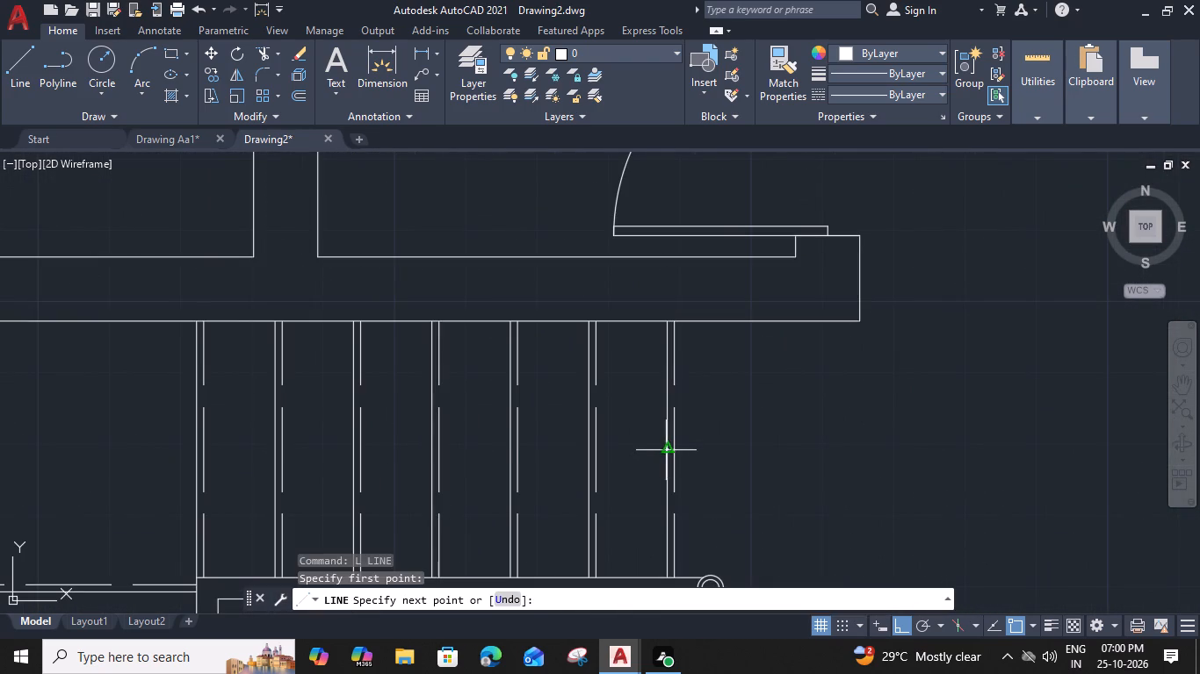
click(428, 450)
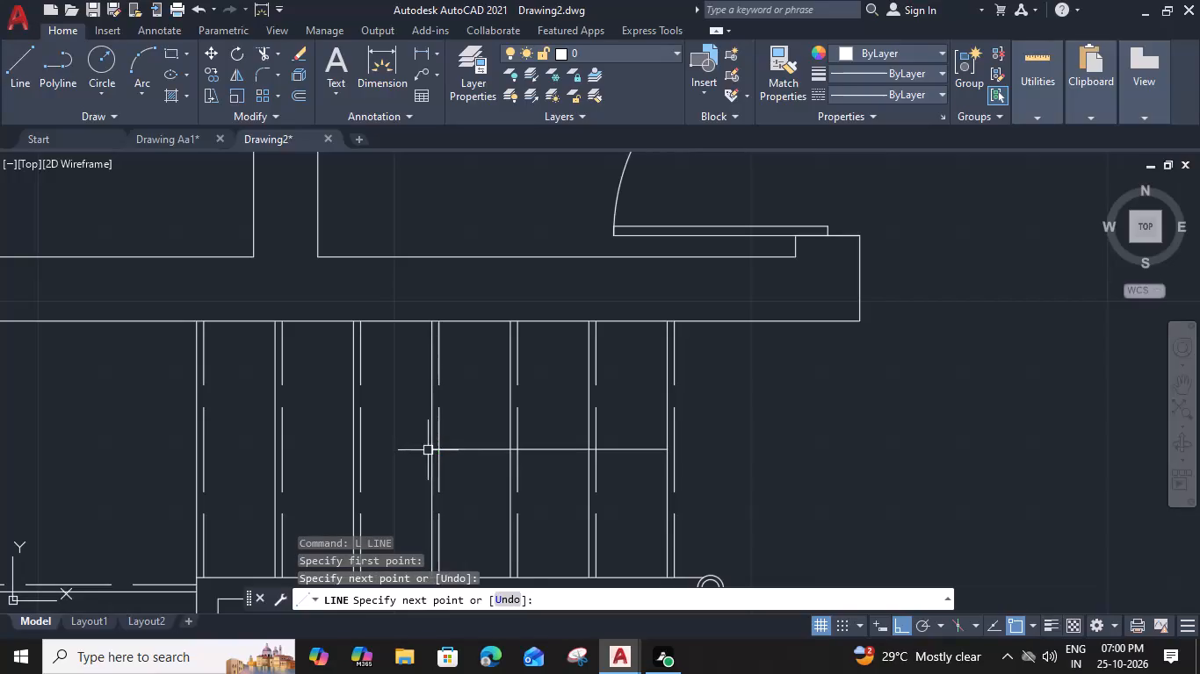
key(Escape)
Draw a three-sided inscribed polygon pointing west, with a radius of about 3", centred on the west end of the direction line.
text(POL)
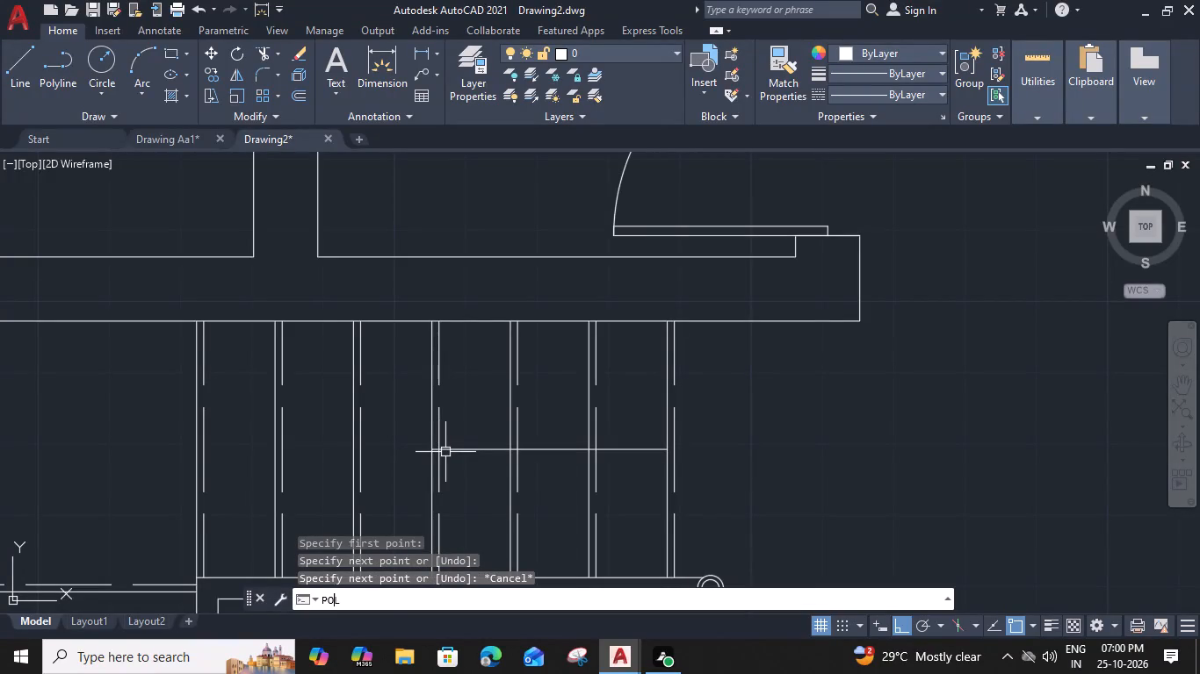
key(space)
scroll(445, 458, up, 1)
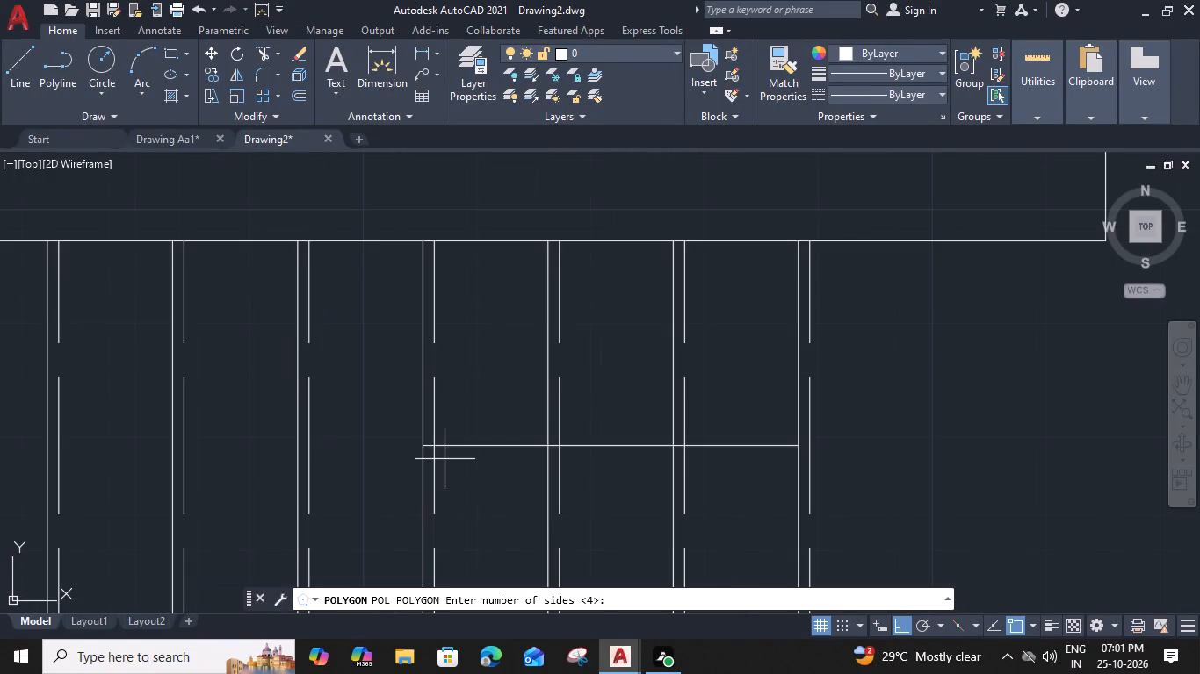
text(3)
key(space)
click(425, 446)
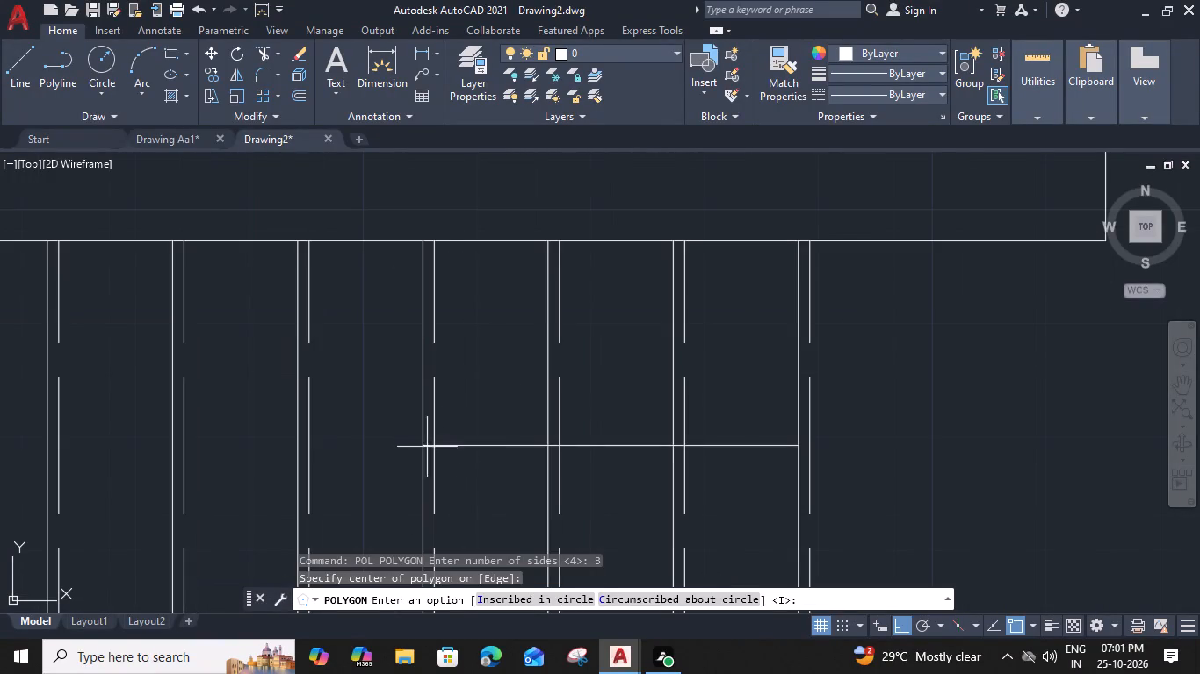
key(space)
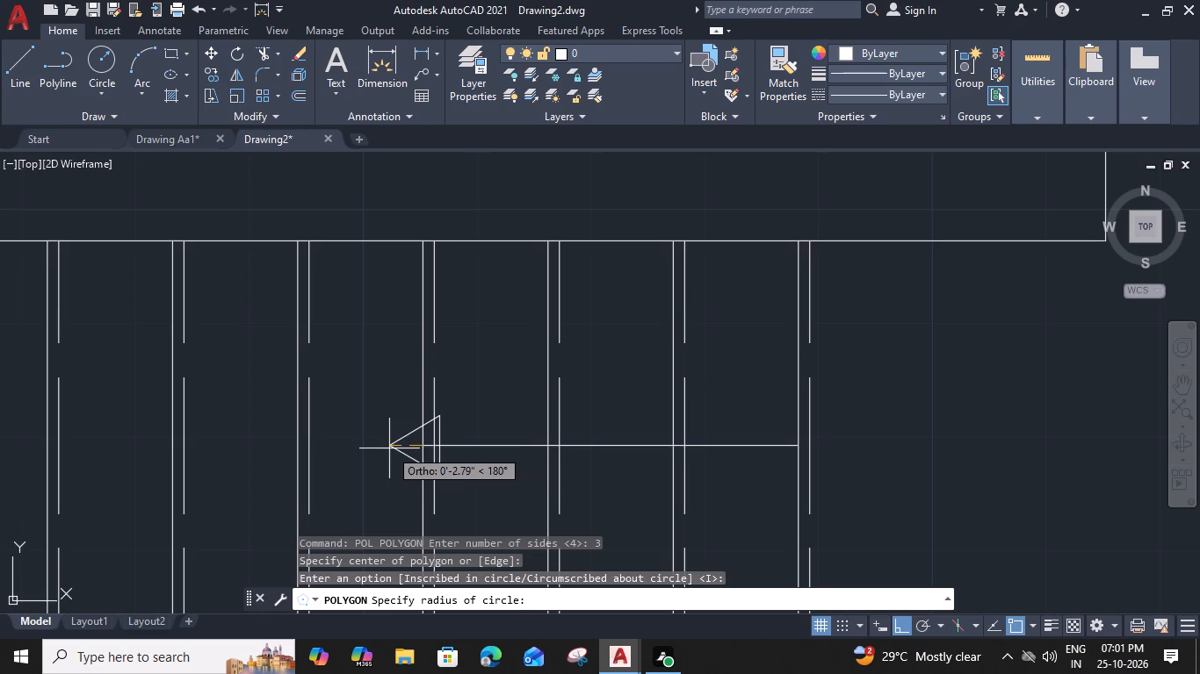
click(385, 448)
Trim the tread lines and the direction line inside the triangular arrowhead on the north flight.
text(TR)
key(space)
scroll(419, 452, up, 3)
click(418, 452)
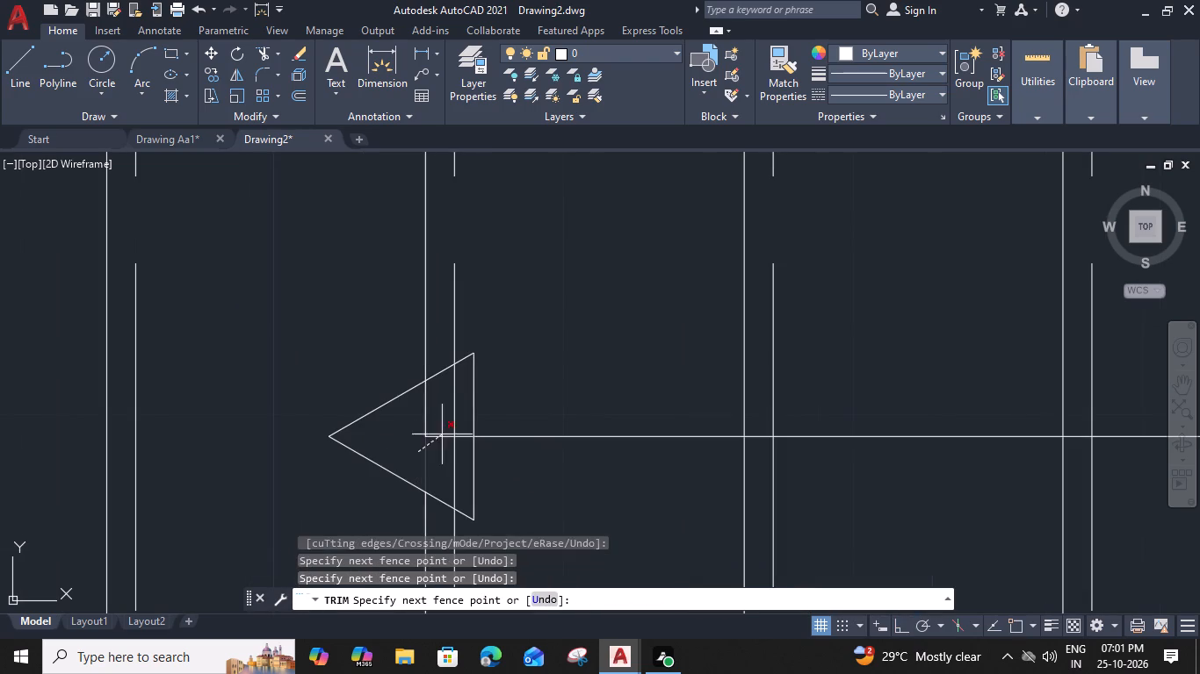
click(466, 418)
click(427, 418)
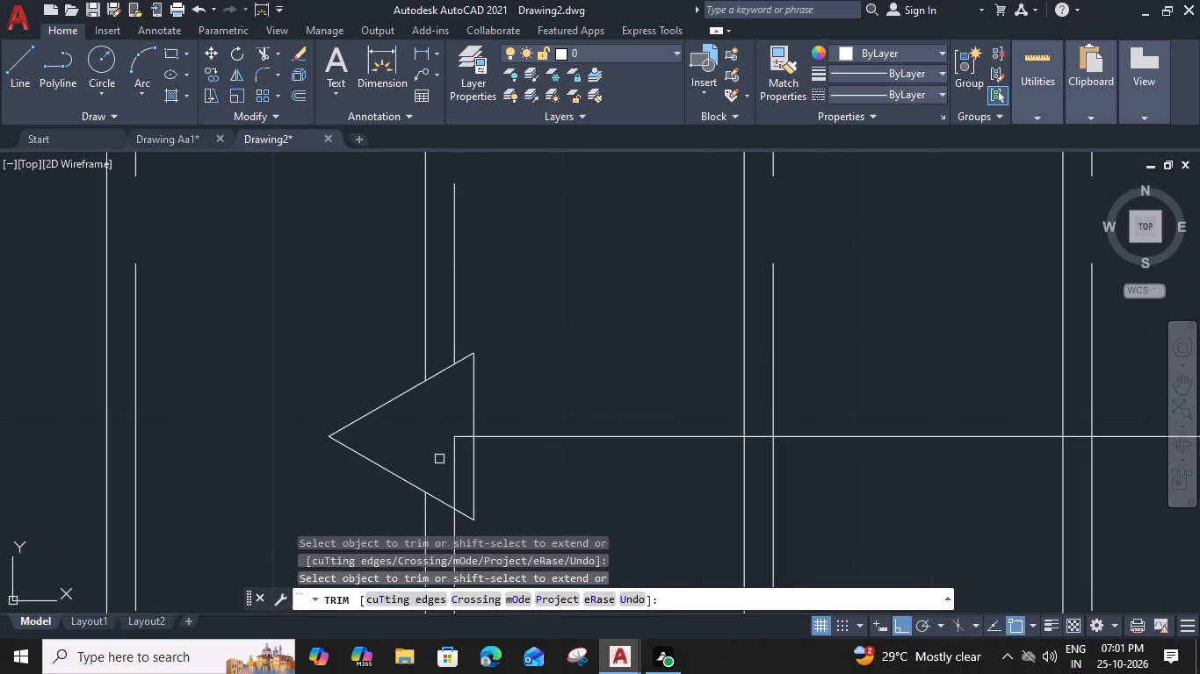
click(445, 466)
click(464, 431)
key(space)
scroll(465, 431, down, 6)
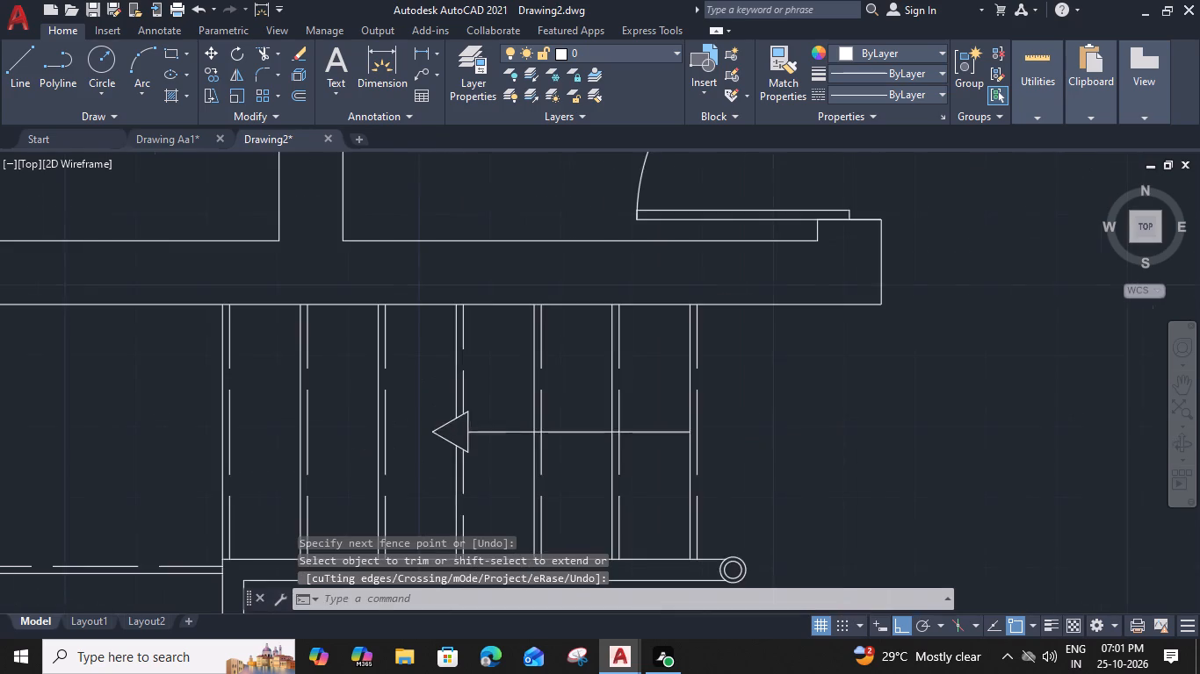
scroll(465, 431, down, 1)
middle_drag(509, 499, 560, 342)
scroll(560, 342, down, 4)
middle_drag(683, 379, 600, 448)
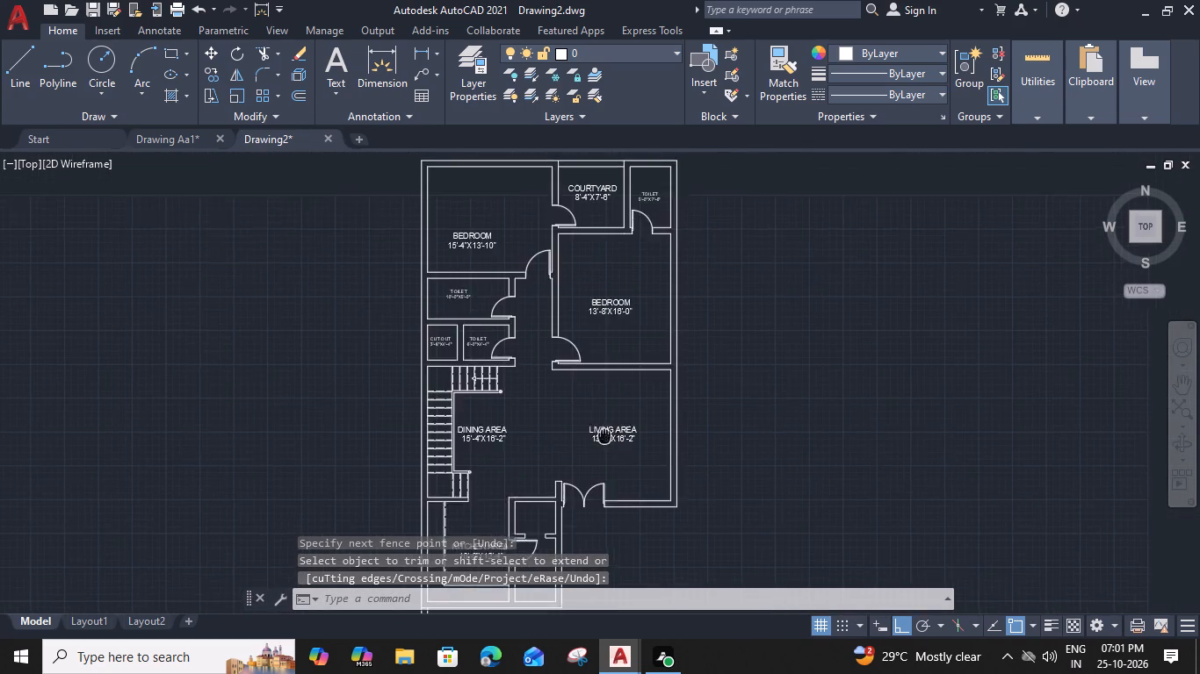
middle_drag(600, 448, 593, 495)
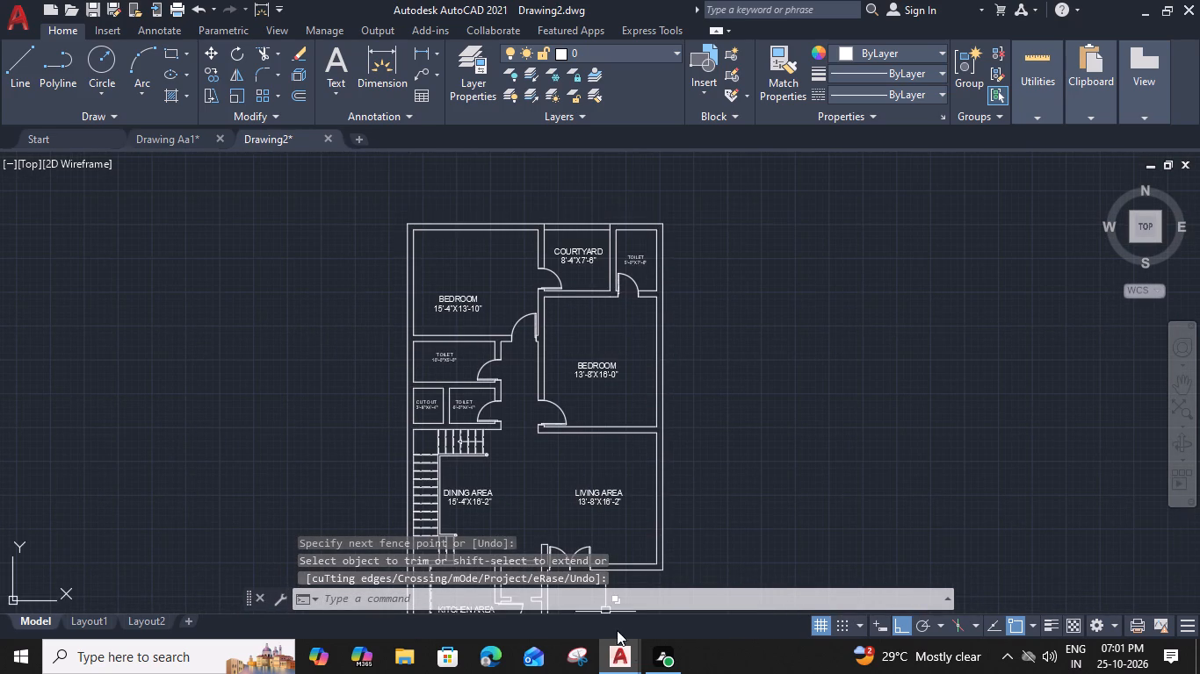
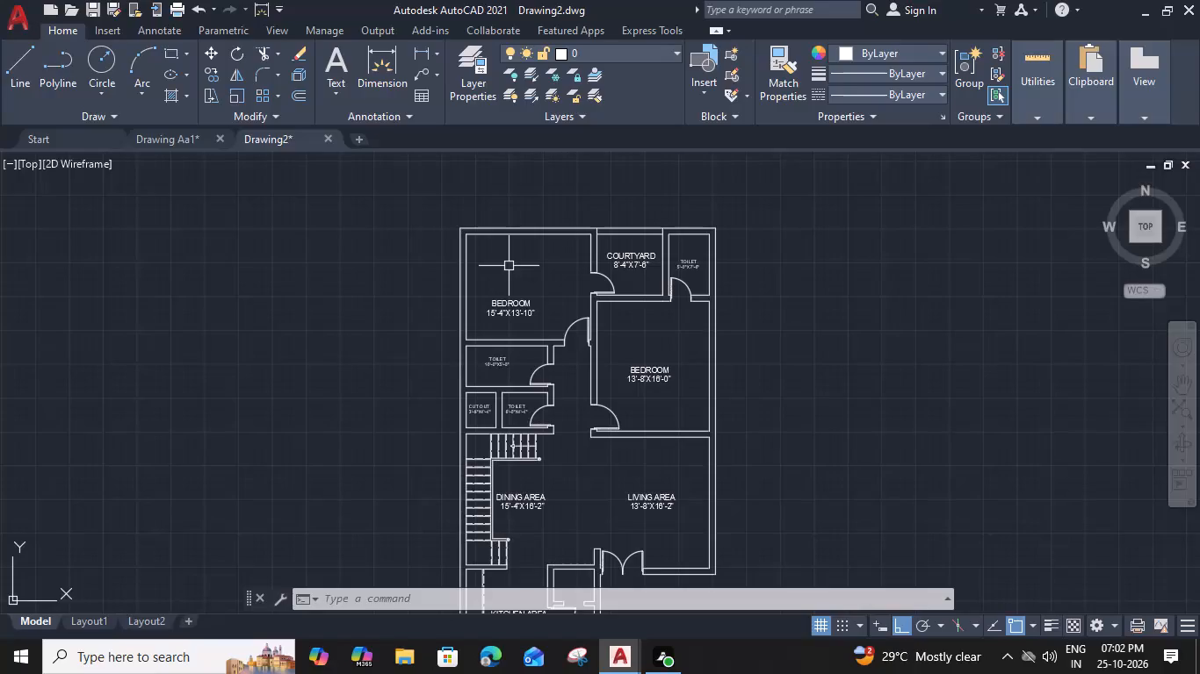
Insert the Bed - Queen block from the Home - Space Planner blocks near the dining area.
key(ctrl+2)
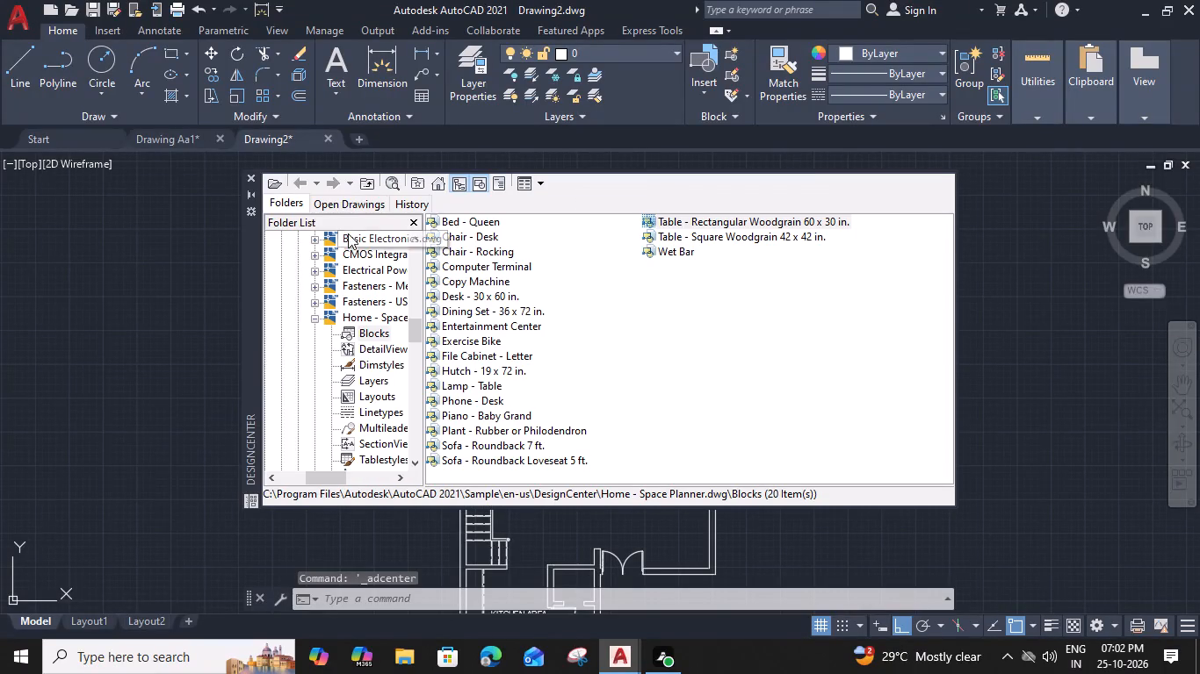
drag(435, 218, 544, 528)
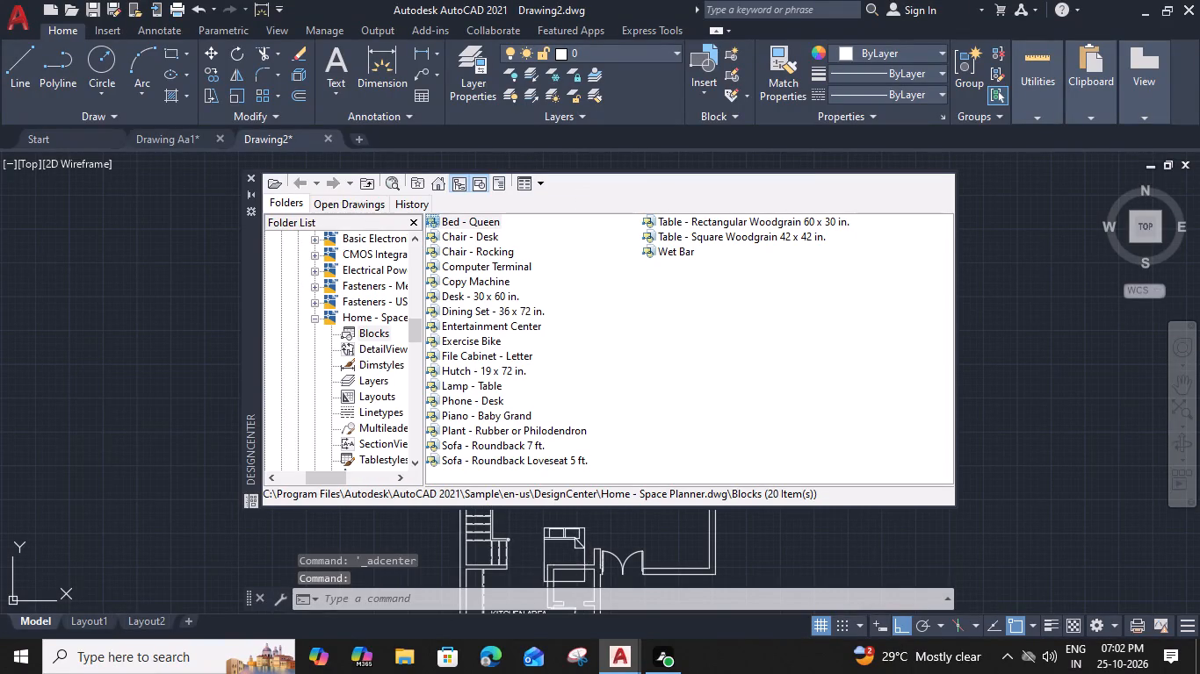
drag(544, 528, 543, 527)
click(252, 178)
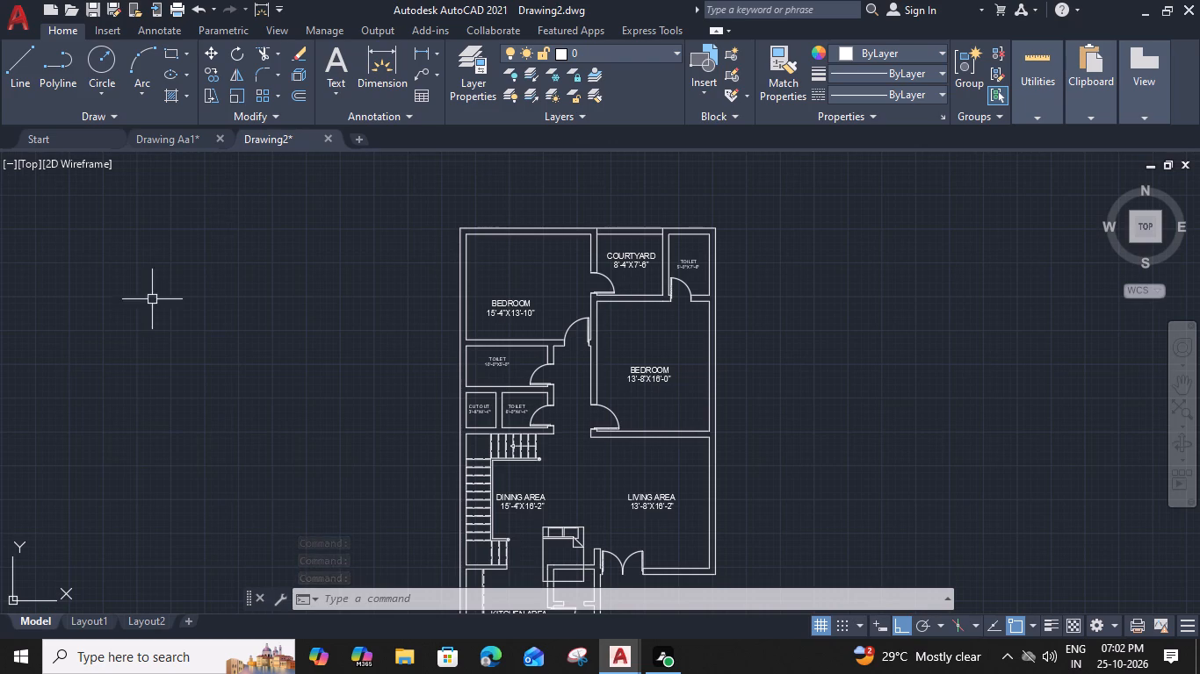
Move the bed by its headboard midpoint to the inner top wall of the 15'-4"X13'-10" bedroom.
click(564, 538)
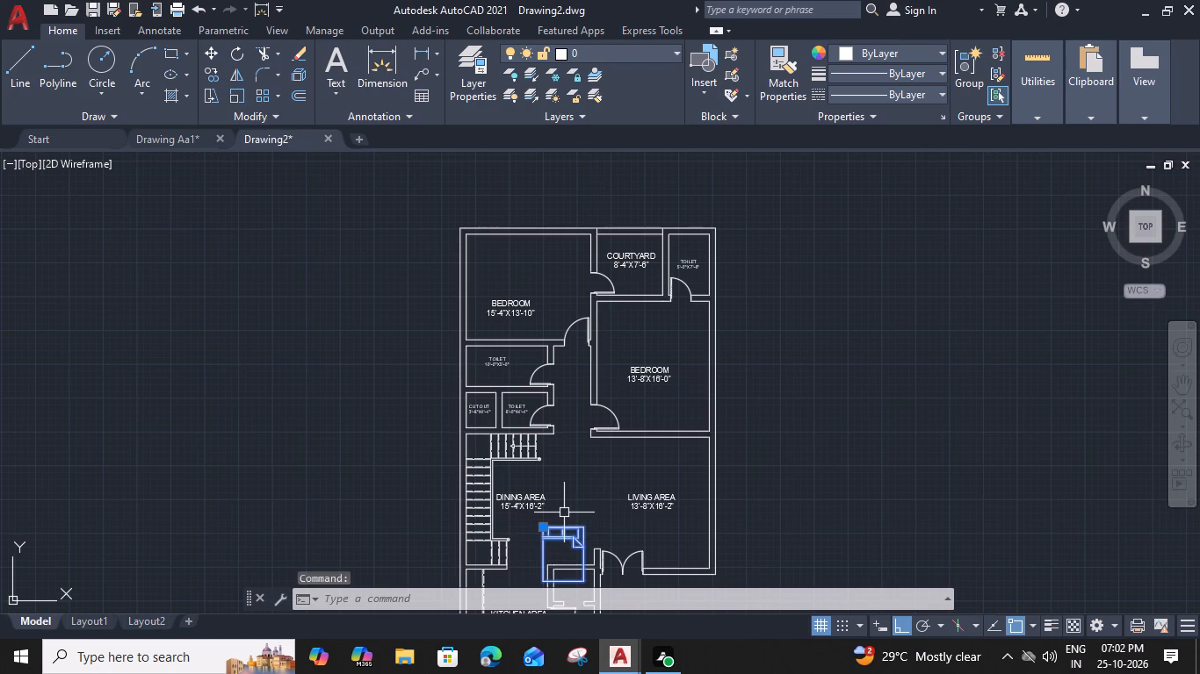
text(M)
key(space)
scroll(565, 515, up, 6)
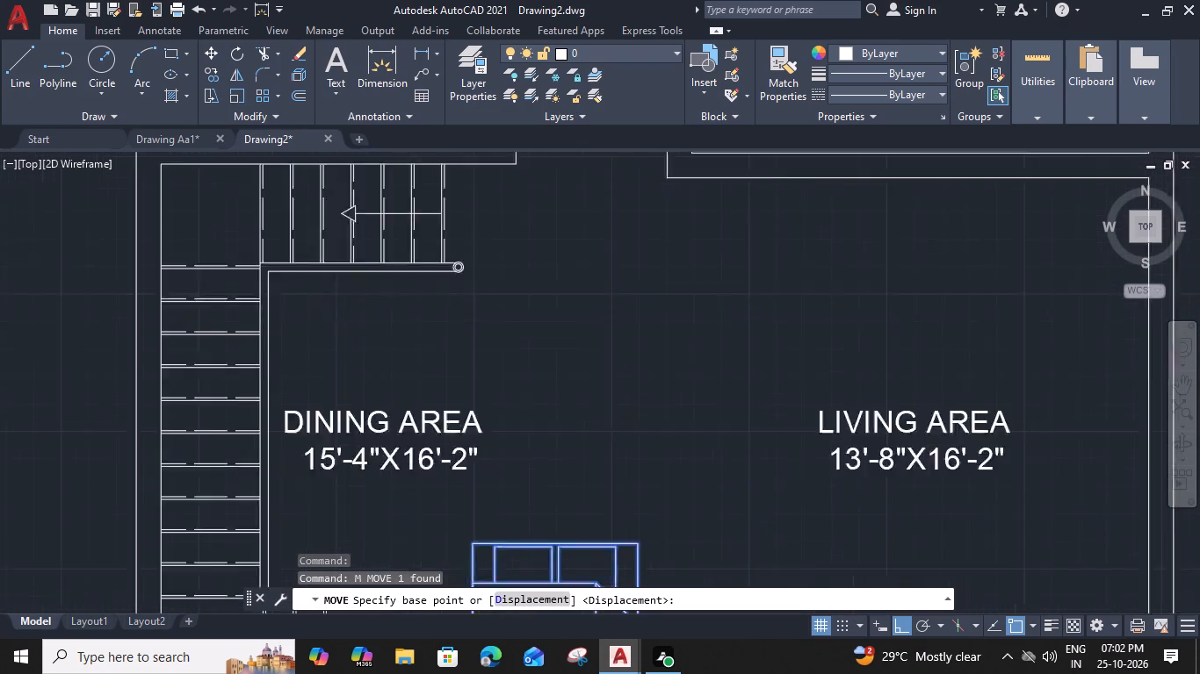
click(548, 553)
scroll(548, 548, down, 2)
middle_drag(553, 413, 549, 621)
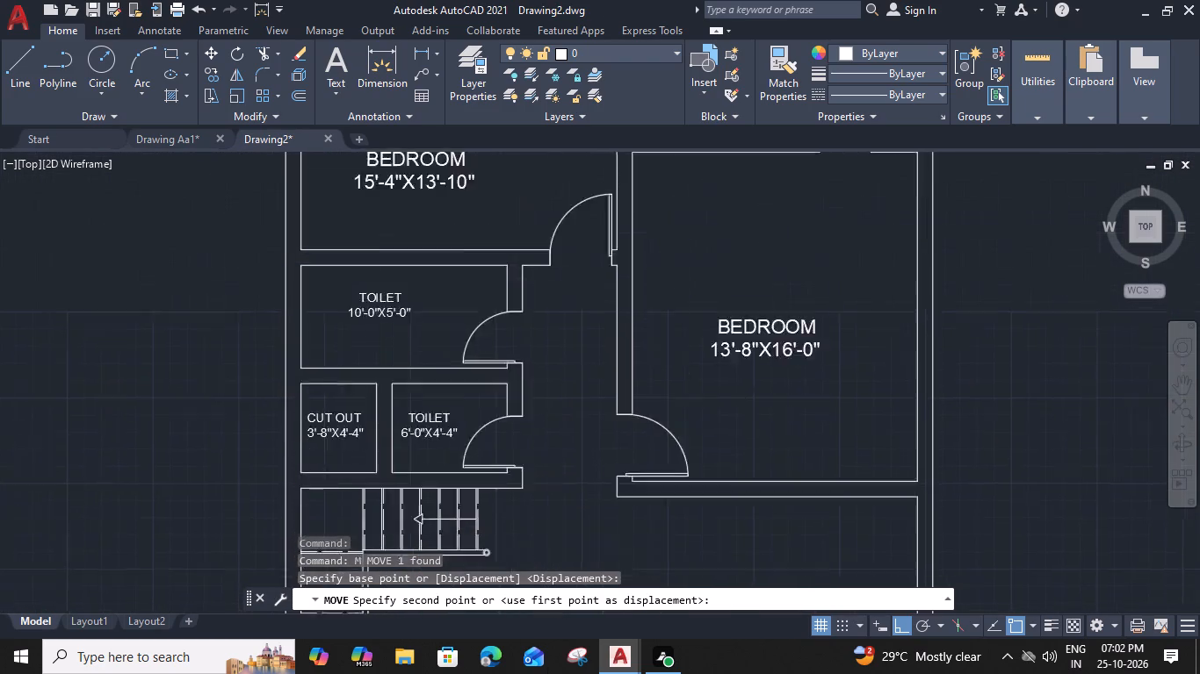
middle_drag(549, 621, 545, 673)
scroll(542, 560, down, 3)
middle_drag(533, 388, 534, 454)
scroll(516, 430, up, 2)
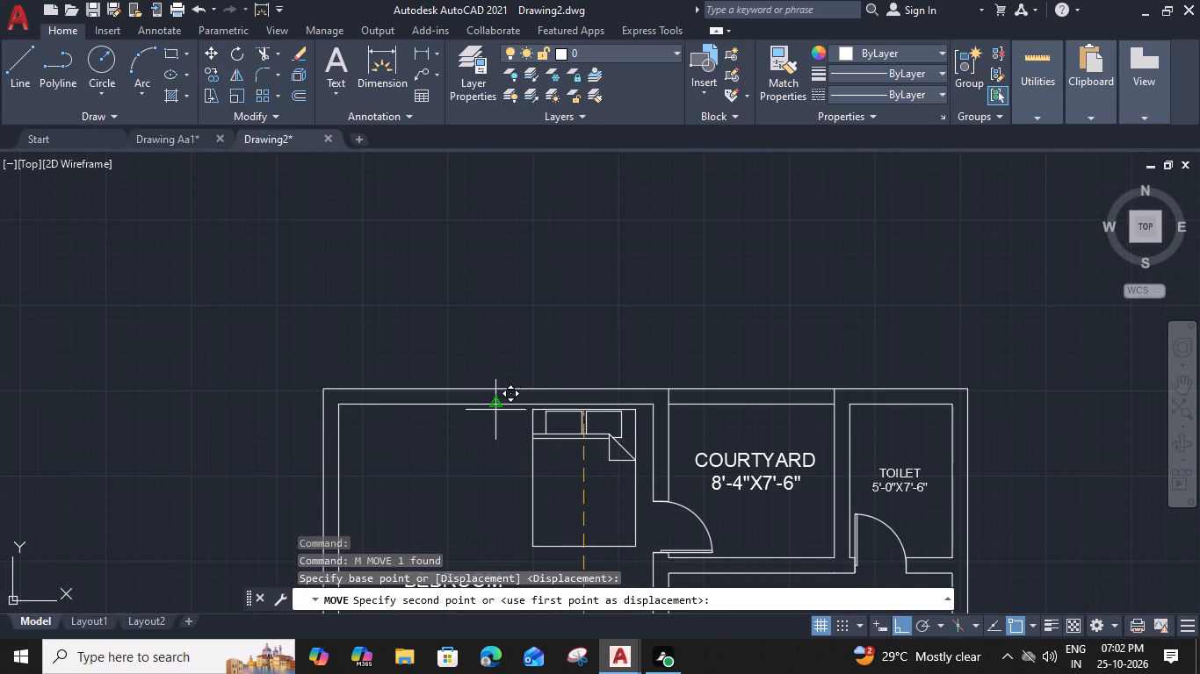
click(494, 408)
Copy the bed to the top wall of the 13'-8"X16'-0" bedroom, using the headboard midpoint as base point.
drag(483, 432, 466, 451)
click(423, 481)
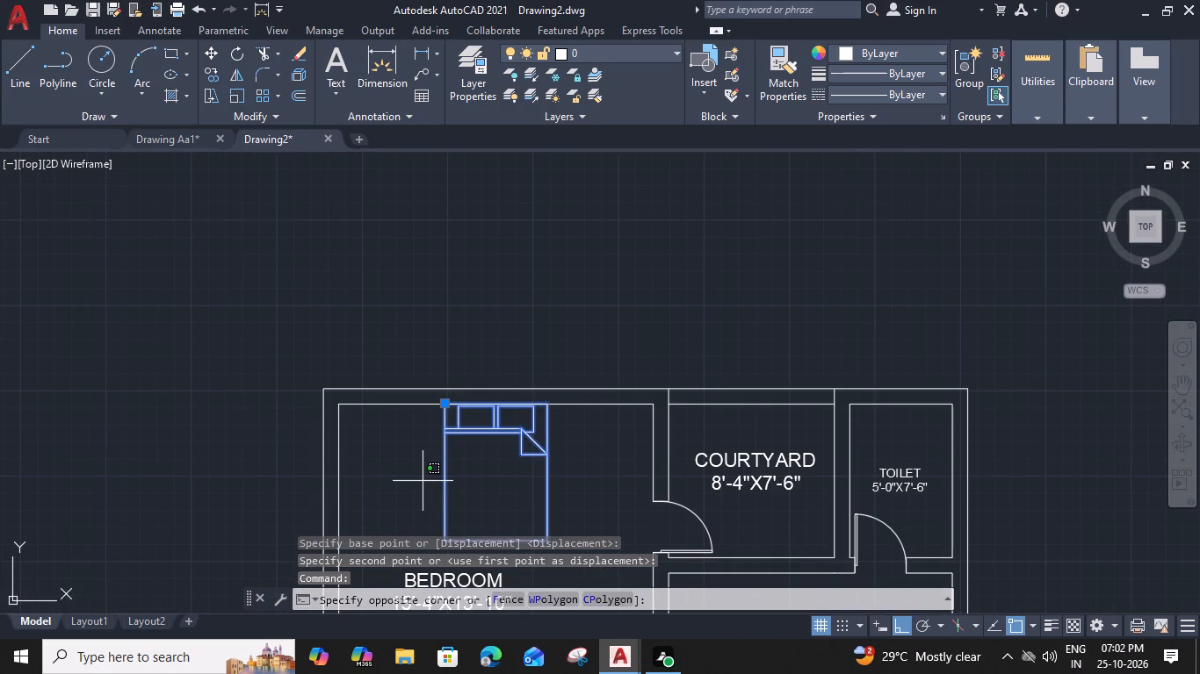
text(CO)
key(space)
scroll(489, 412, up, 2)
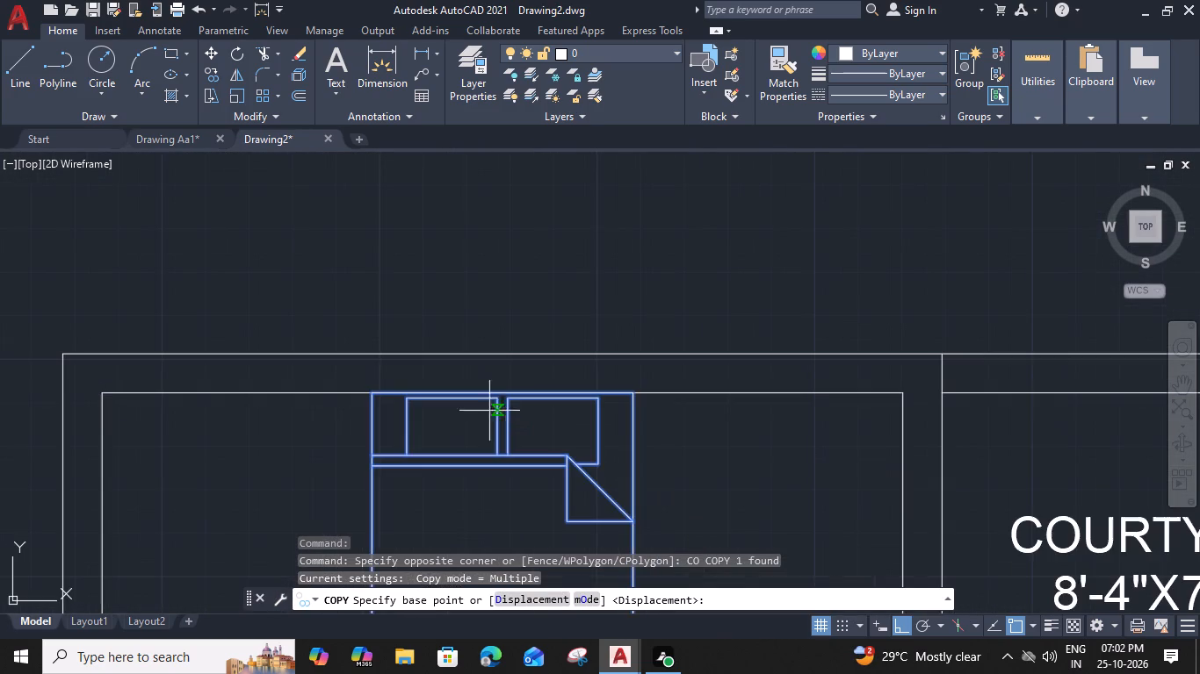
click(504, 390)
scroll(506, 396, down, 4)
middle_drag(630, 515, 596, 384)
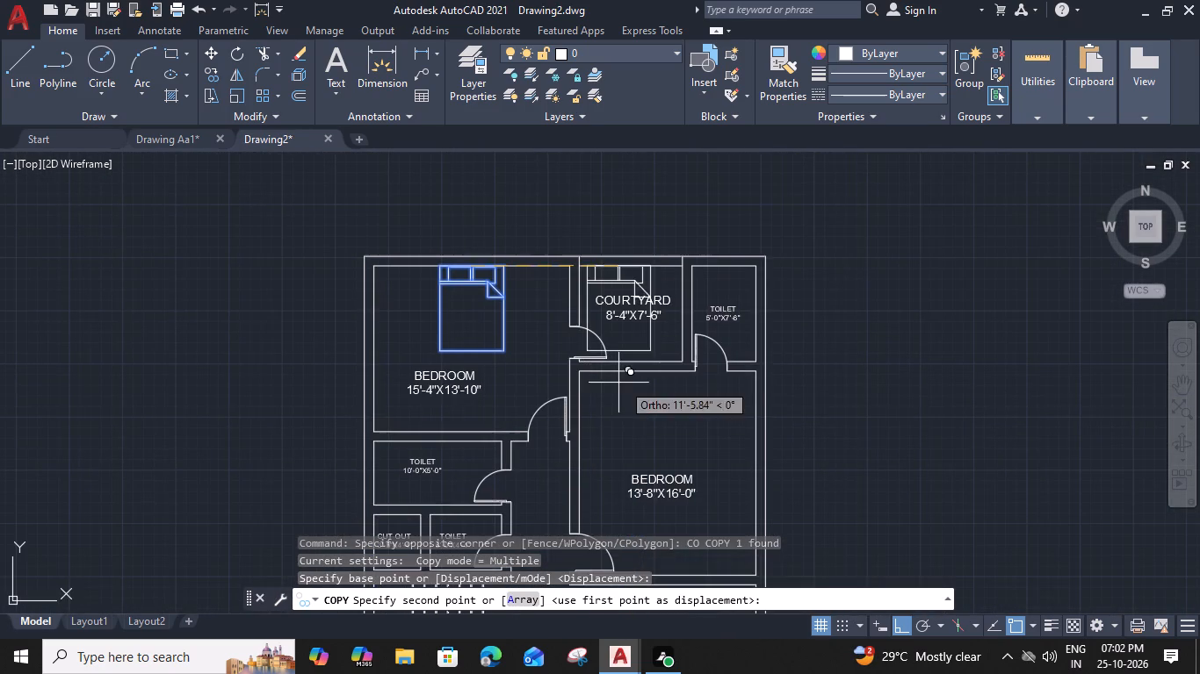
click(648, 371)
key(space)
Rotate the copied bed 90° counterclockwise about its upper-left corner.
click(617, 410)
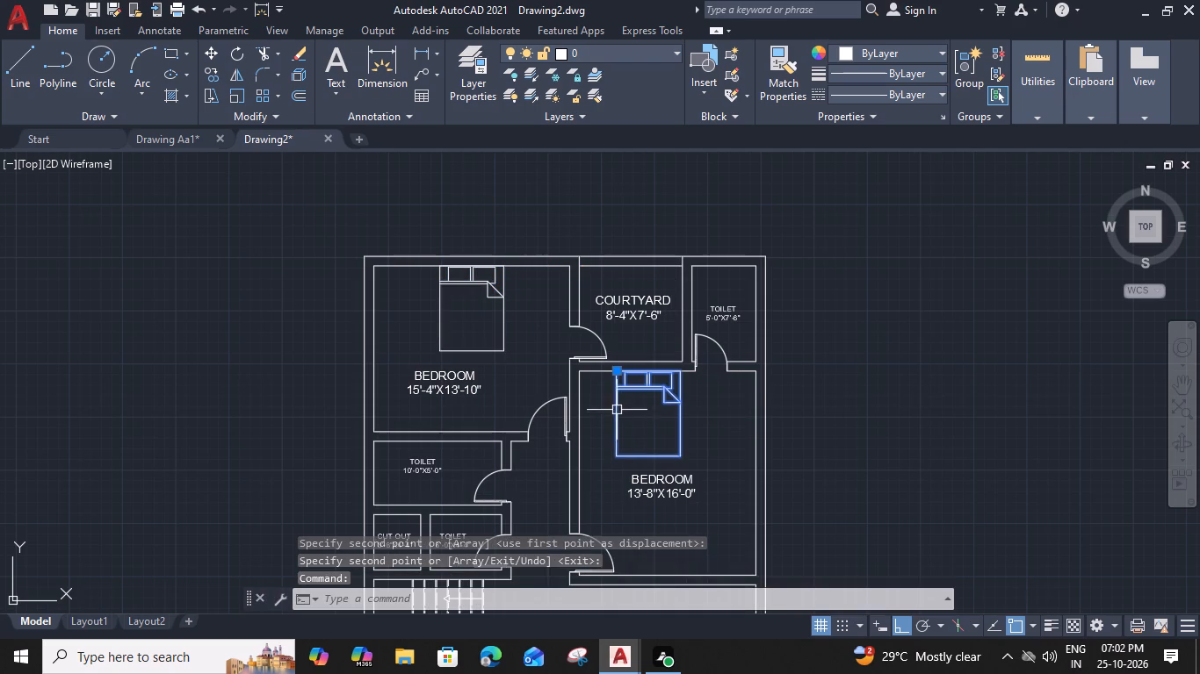
text(RO)
key(space)
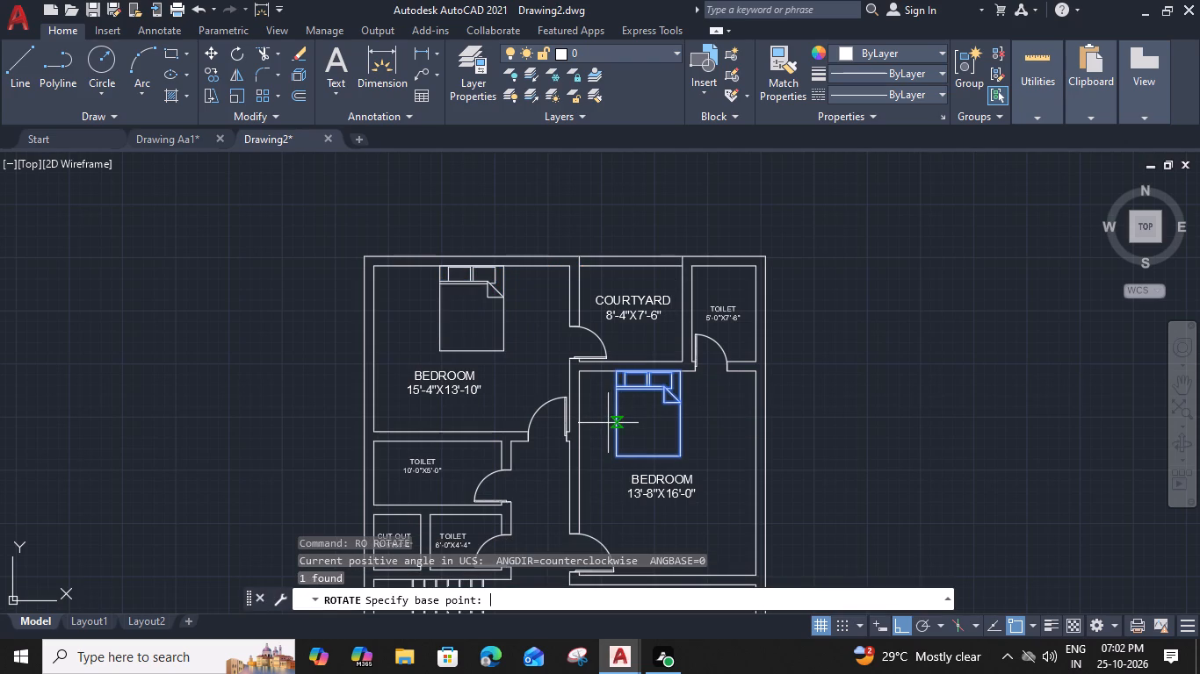
click(616, 371)
scroll(624, 362, up, 3)
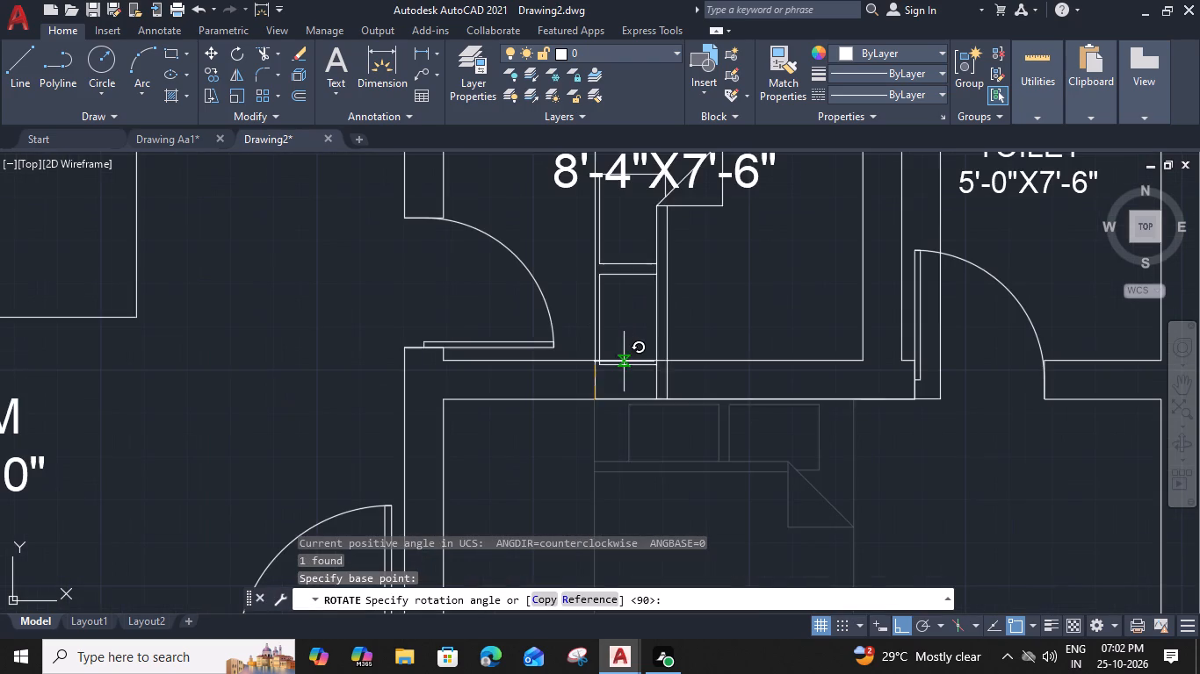
click(596, 359)
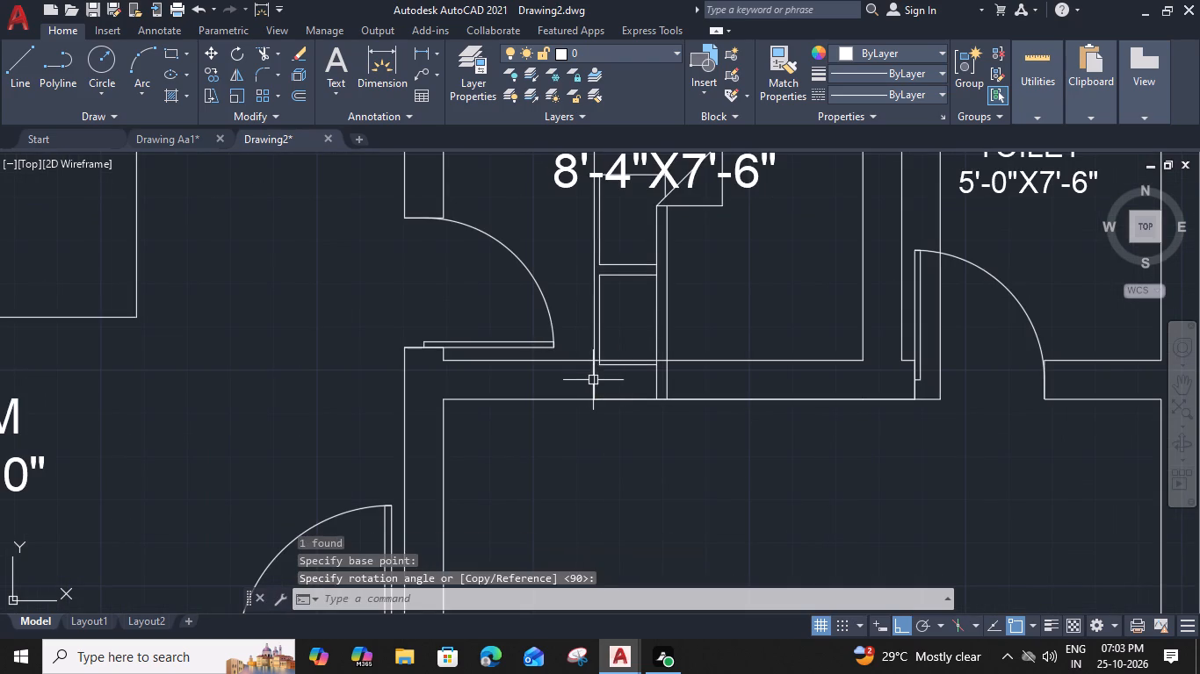
Move the rotated bed down into the 13'-8"X16'-0" bedroom, with its headboard against the inner face of the left wall.
click(594, 380)
text(M)
key(space)
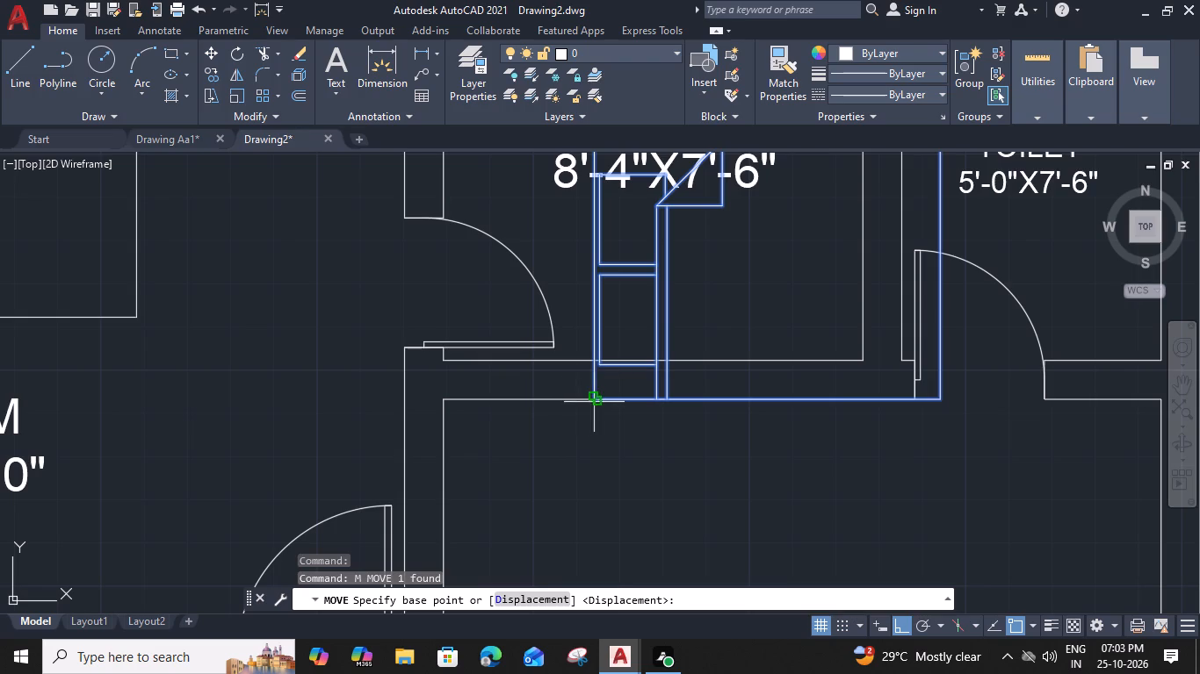
click(596, 401)
scroll(596, 404, down, 3)
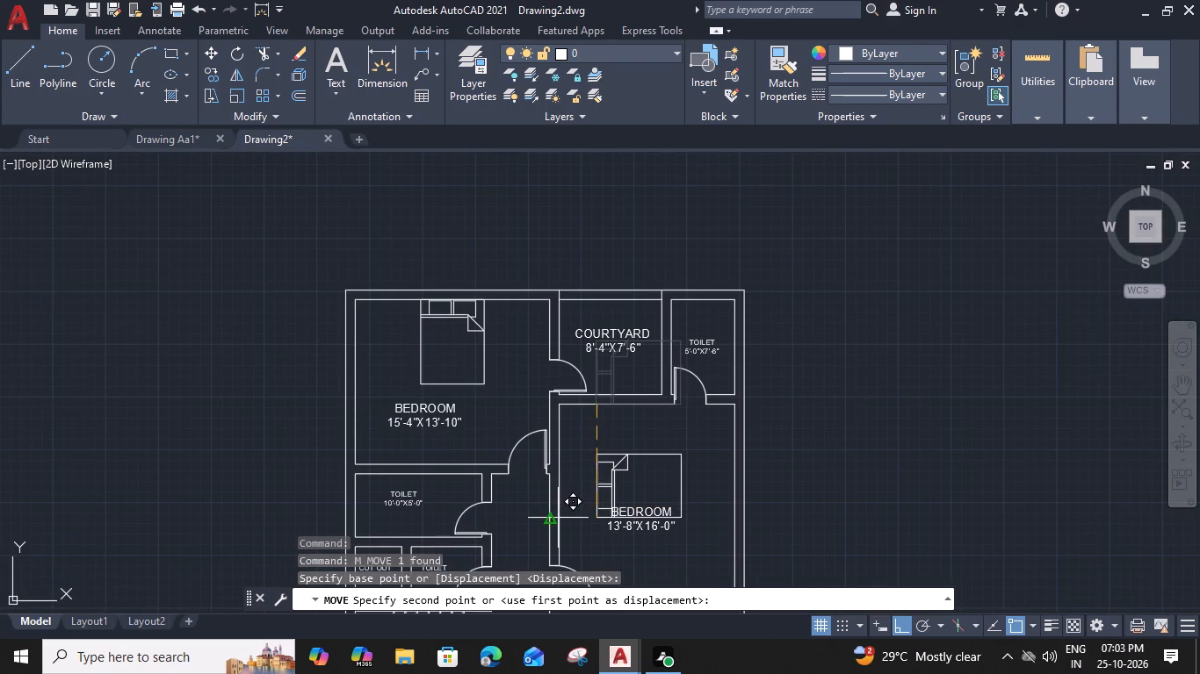
click(558, 518)
click(594, 517)
text(M)
key(space)
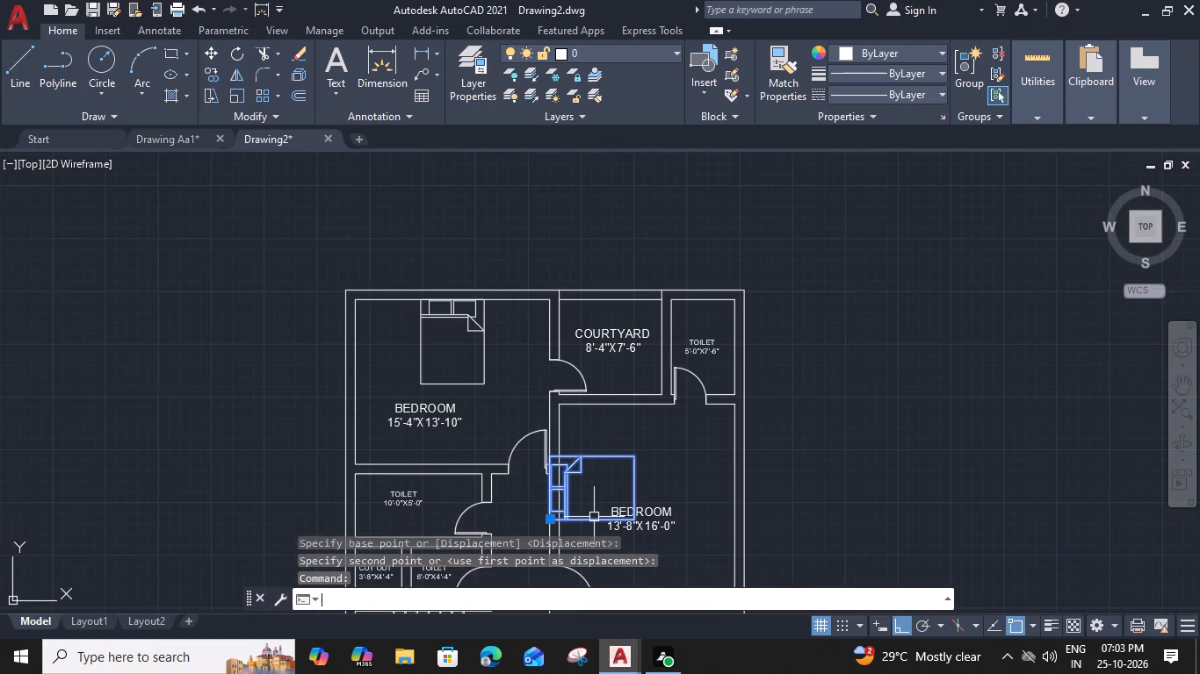
scroll(553, 484, up, 3)
click(532, 505)
scroll(532, 505, down, 3)
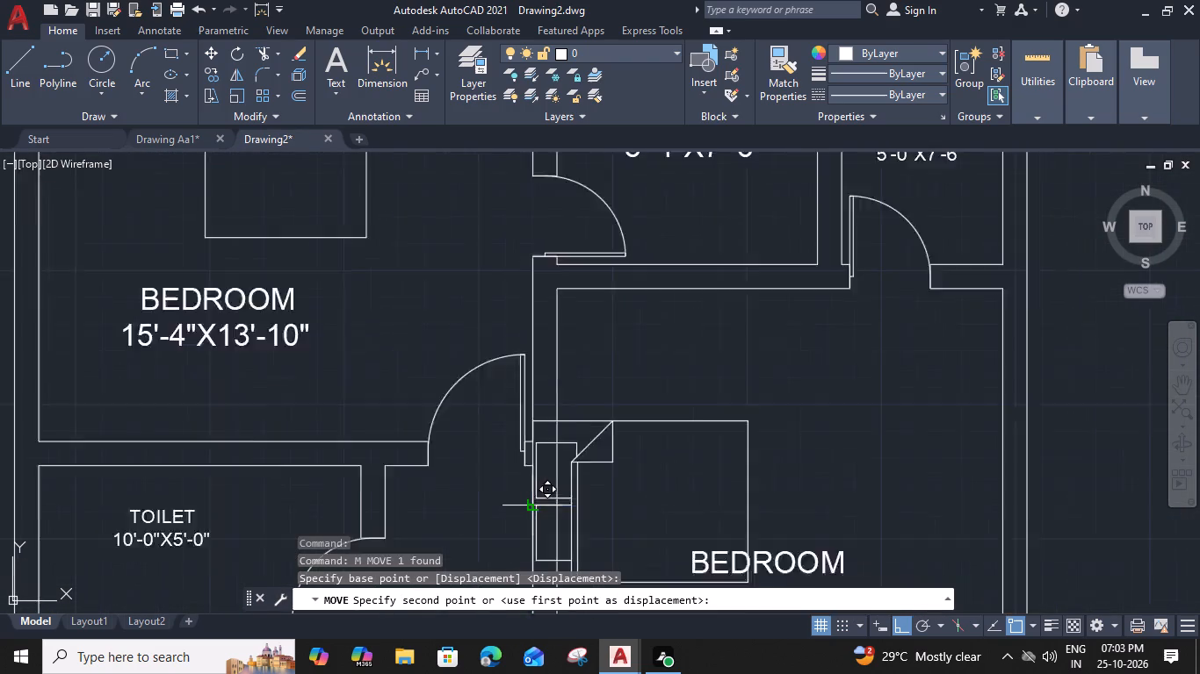
scroll(543, 498, up, 4)
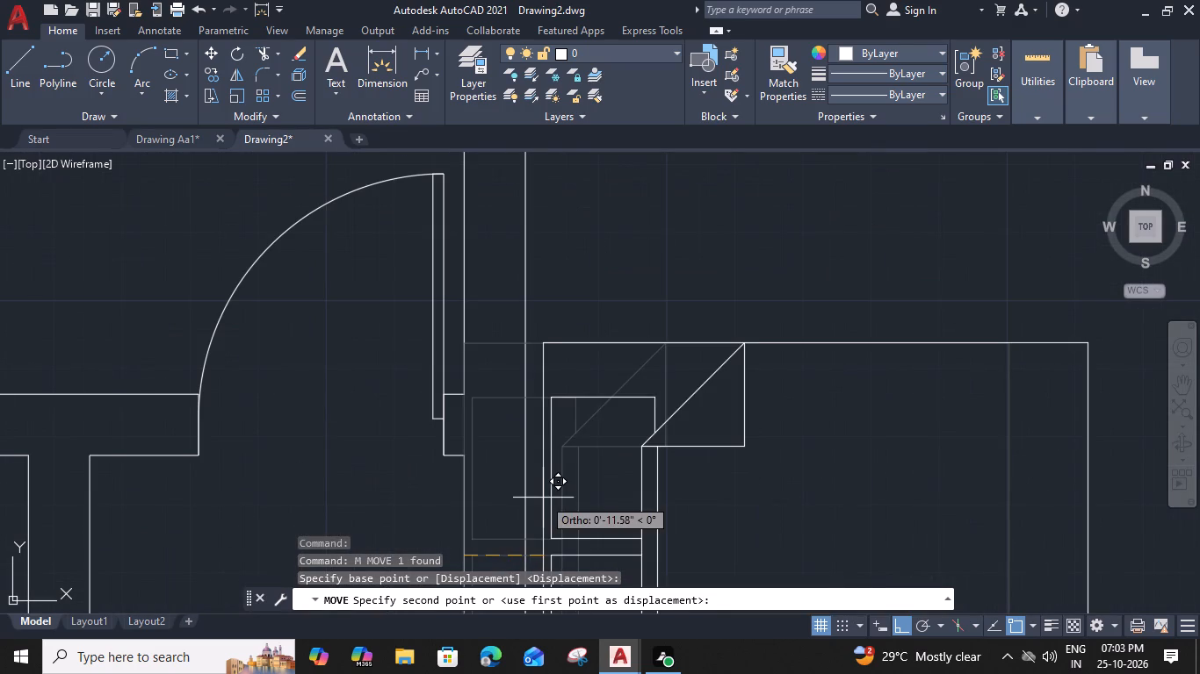
click(521, 526)
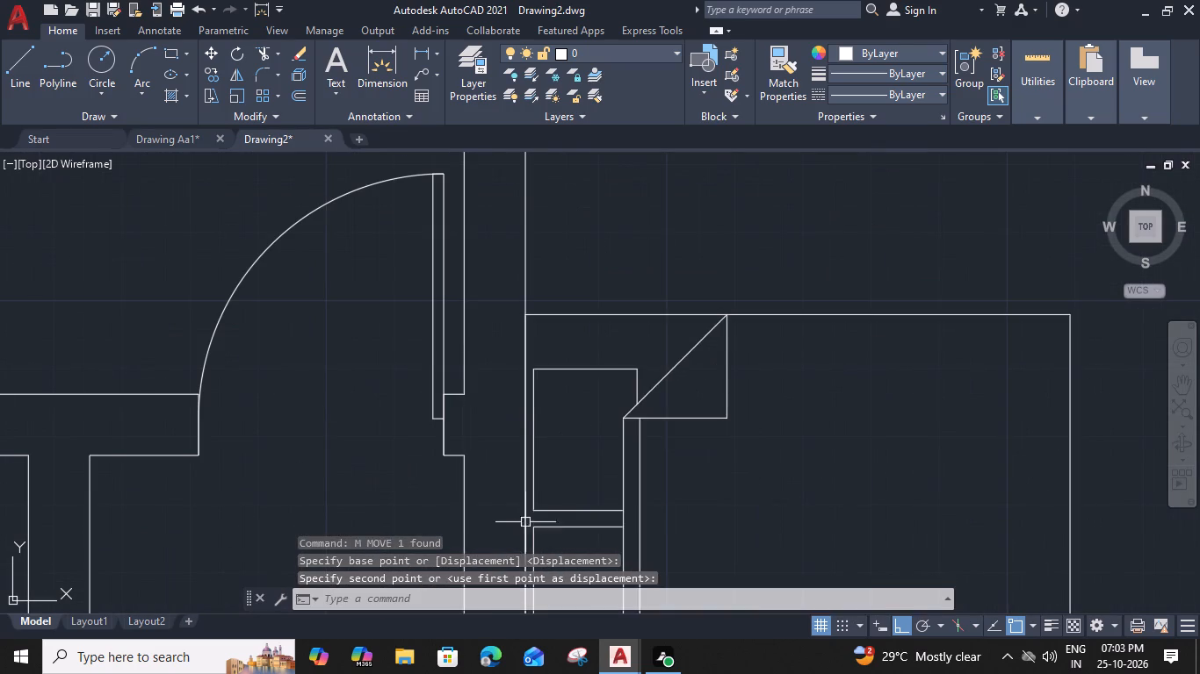
Move the 13'-8"X16'-0" bedroom label up and left so it sits on the rotated bed.
scroll(537, 513, down, 2)
middle_drag(718, 510, 716, 341)
click(681, 456)
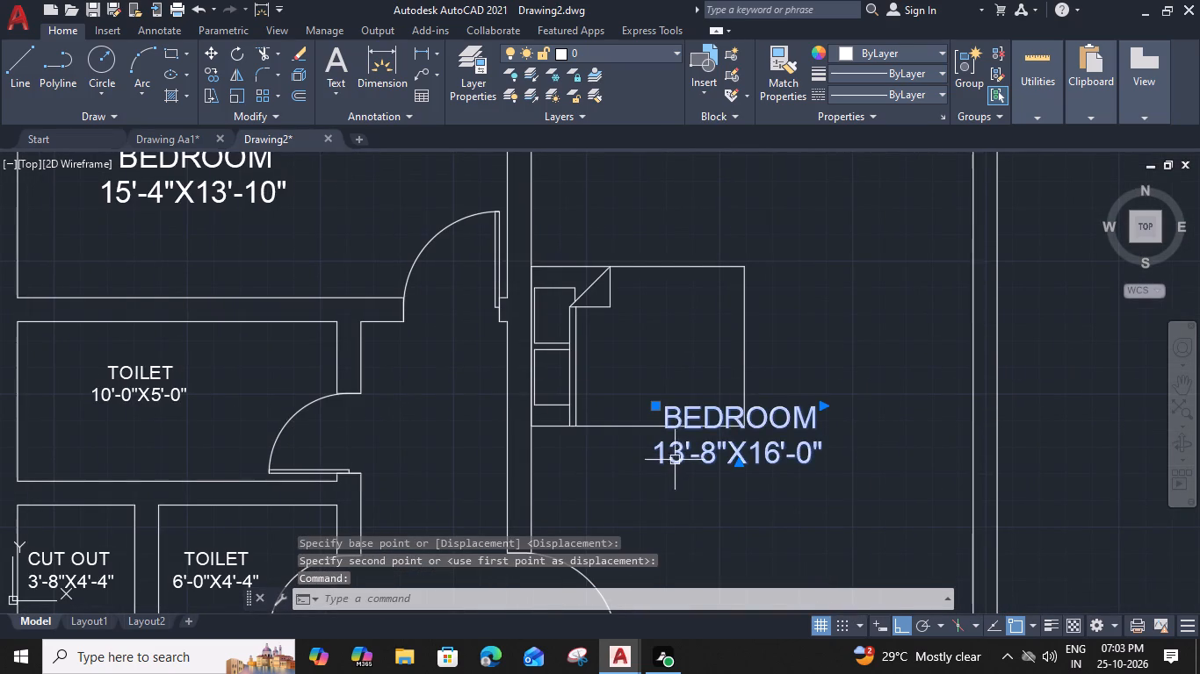
text(M)
key(space)
click(657, 463)
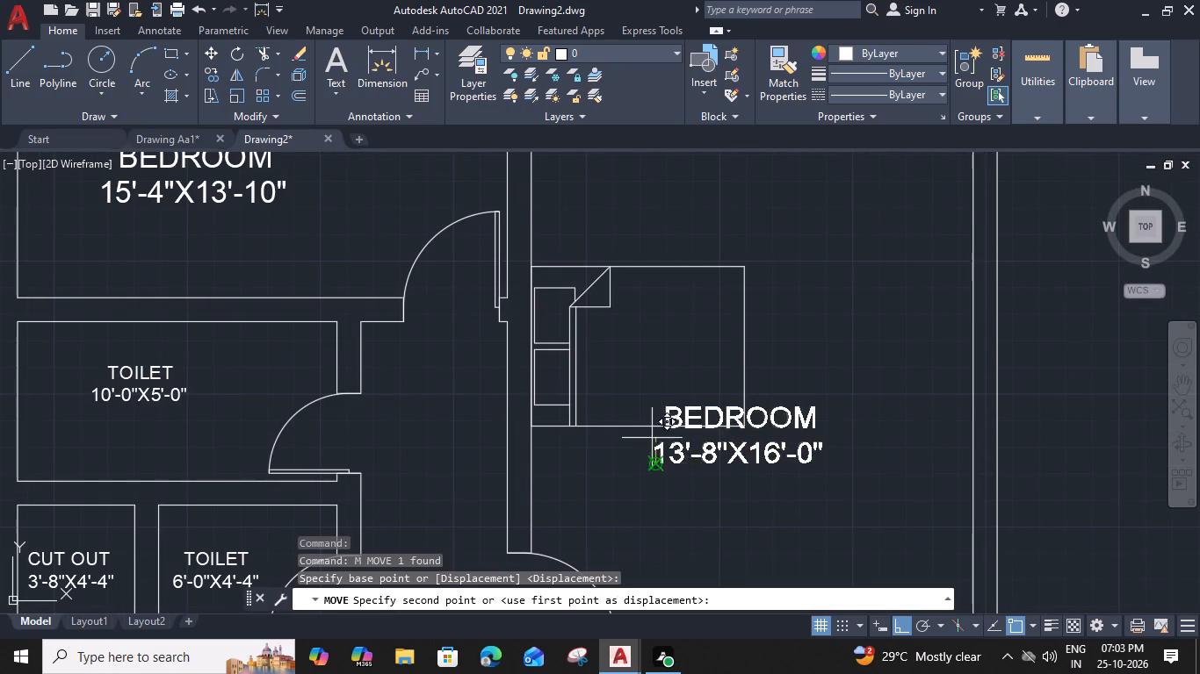
click(656, 390)
click(664, 386)
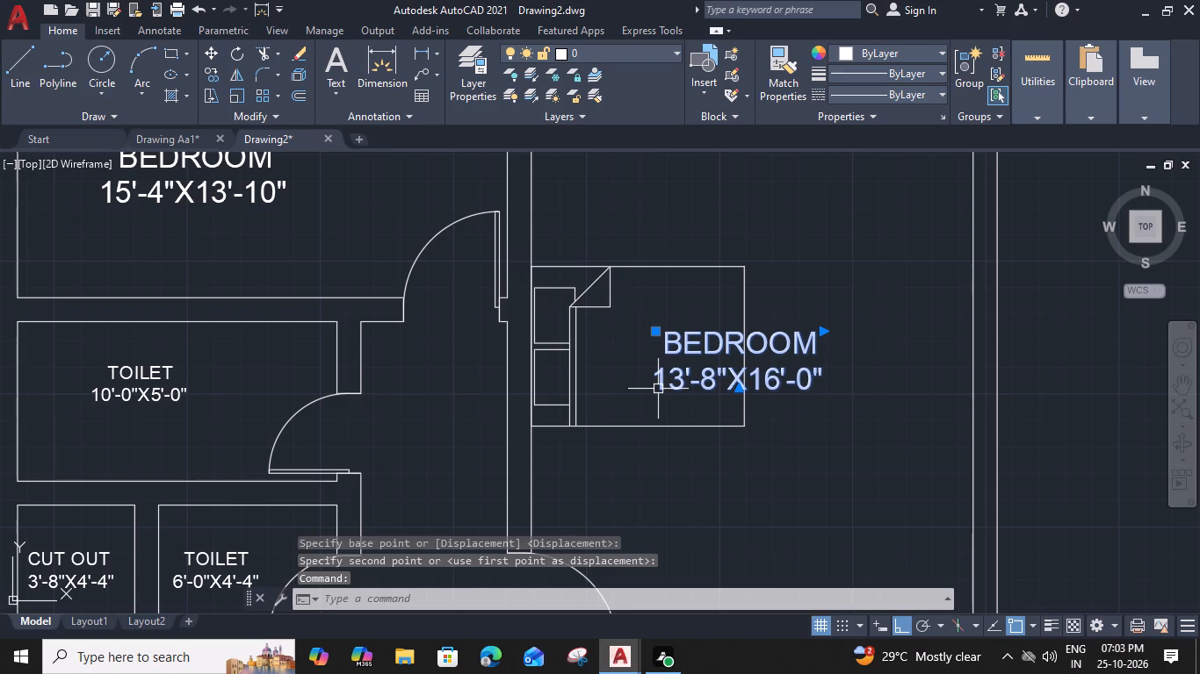
text(M)
key(space)
click(658, 390)
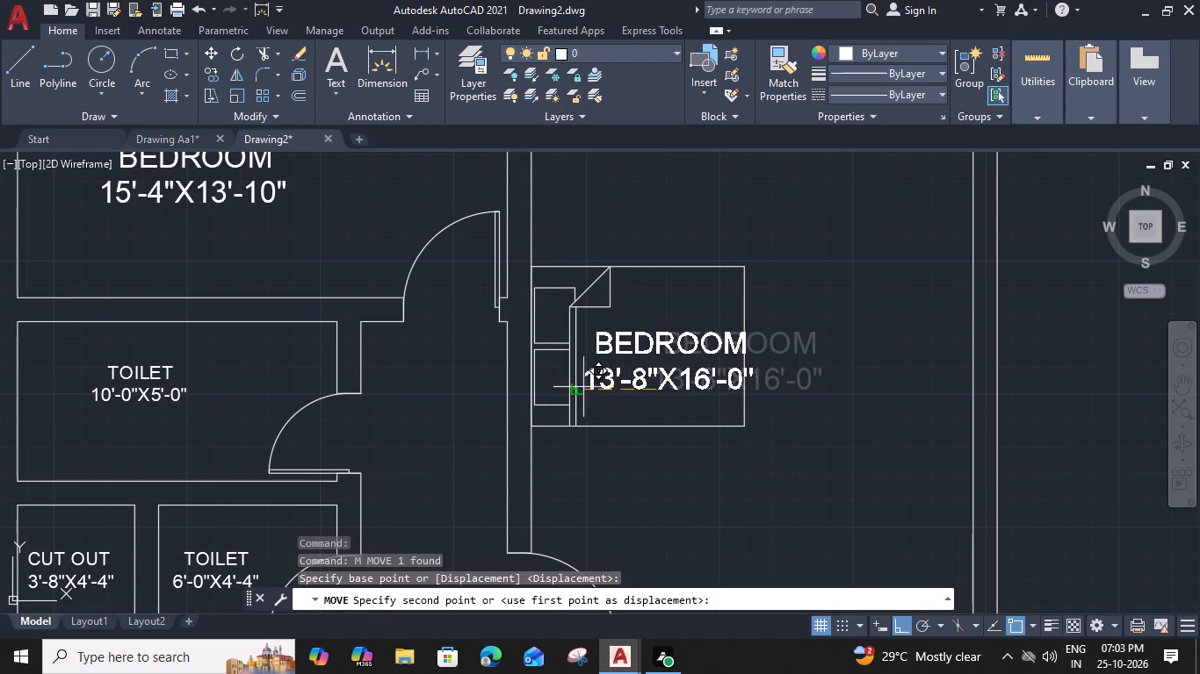
click(573, 387)
Move the 15'-4"X13'-10" bedroom label straight up onto the bed in that room.
scroll(569, 396, down, 4)
middle_drag(457, 403, 469, 448)
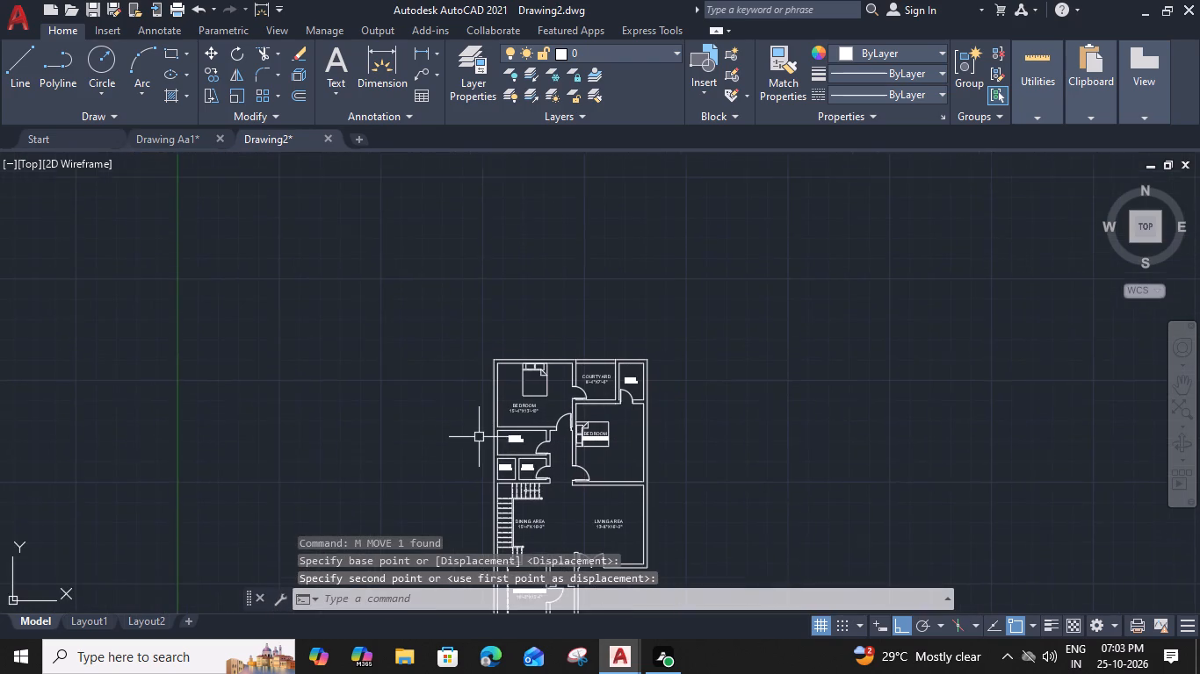
scroll(542, 402, up, 3)
click(513, 424)
text(M)
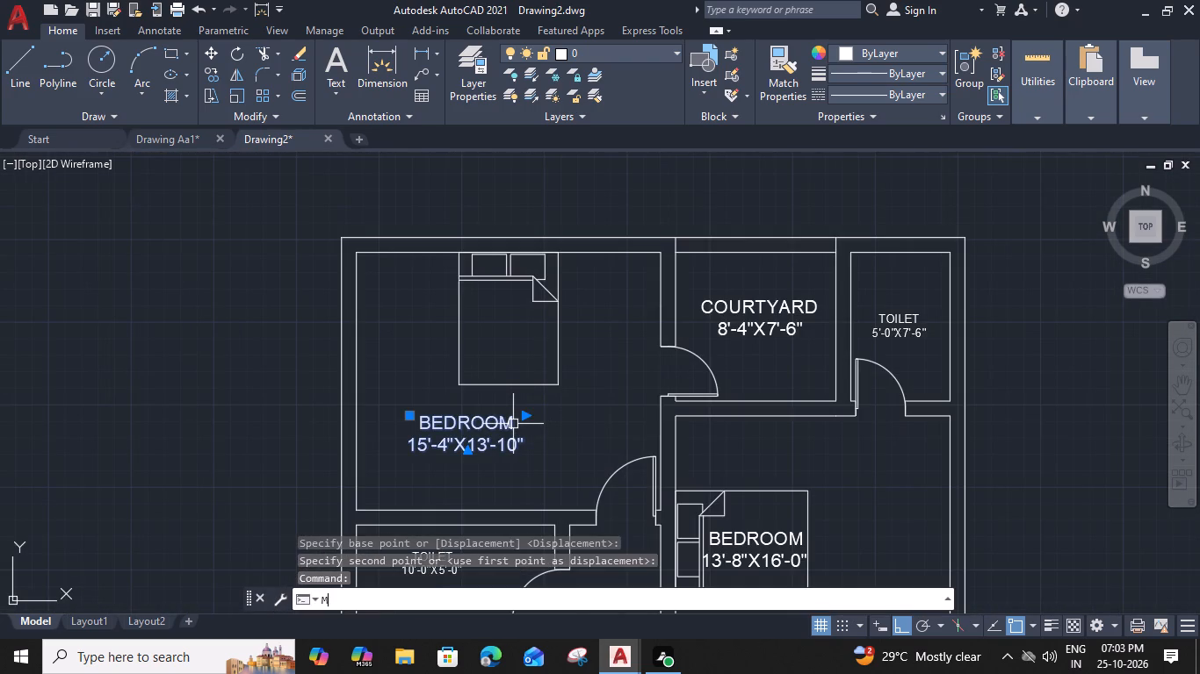
key(space)
click(530, 457)
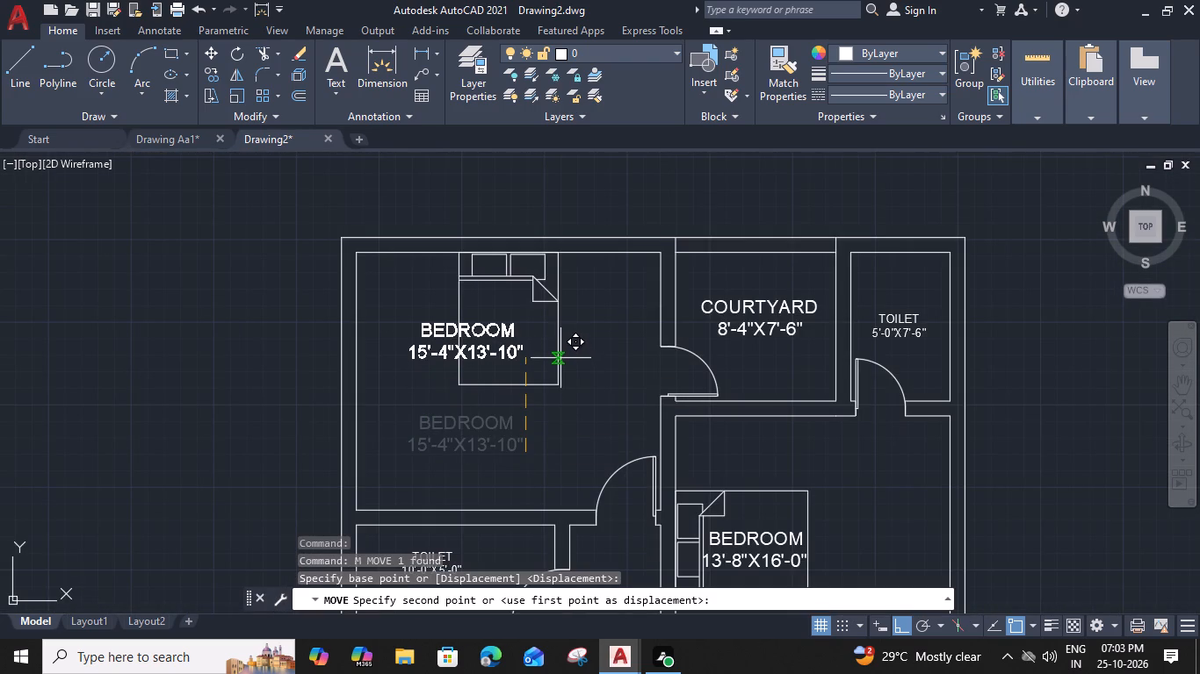
click(558, 355)
Shift the 15'-4"X13'-10" bedroom label about 3.5" to the right on the bed.
middle_drag(575, 388, 605, 323)
click(575, 276)
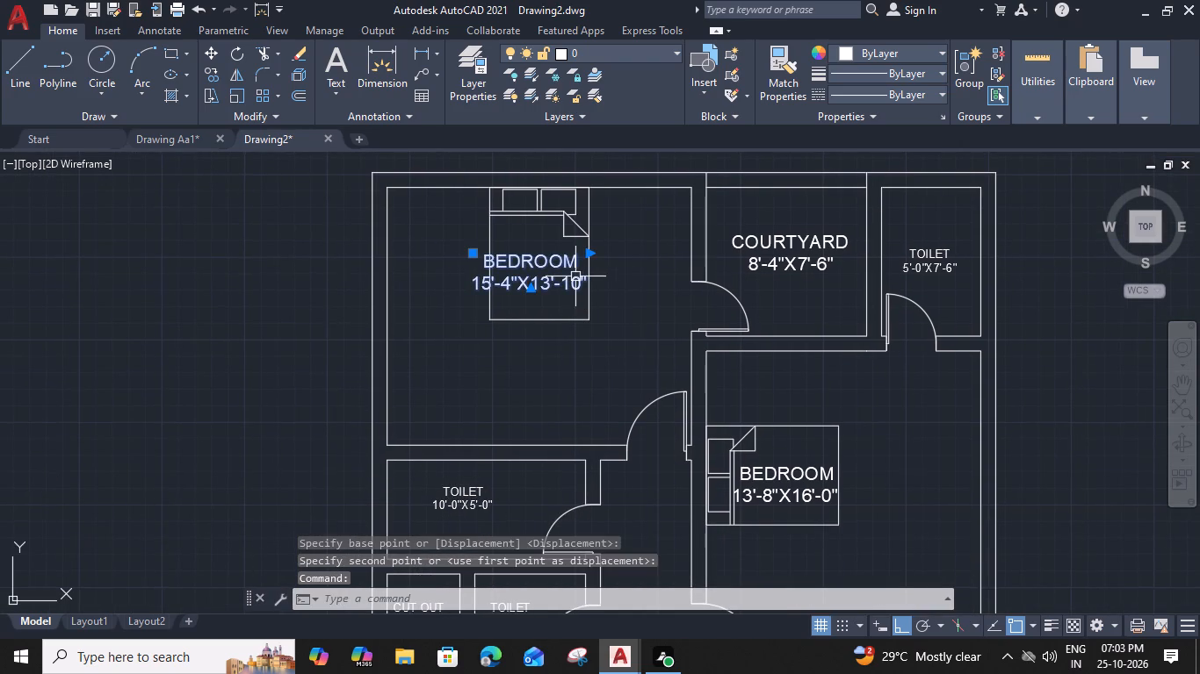
text(M)
key(space)
scroll(564, 286, up, 3)
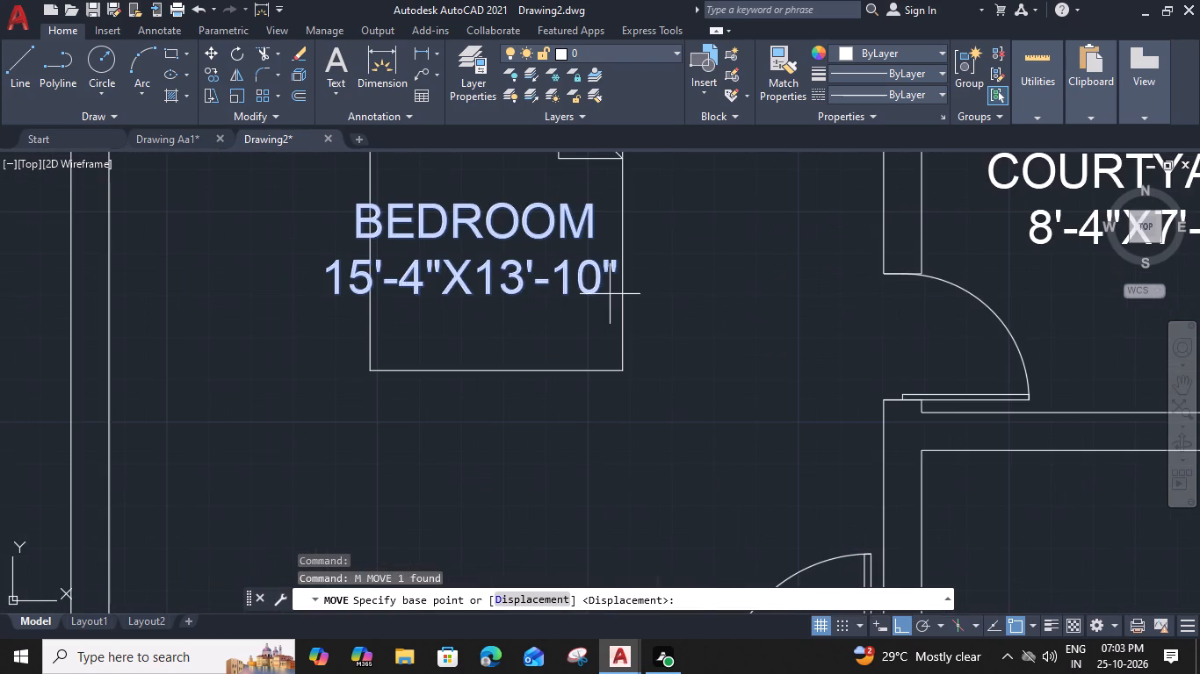
click(619, 294)
scroll(635, 300, up, 2)
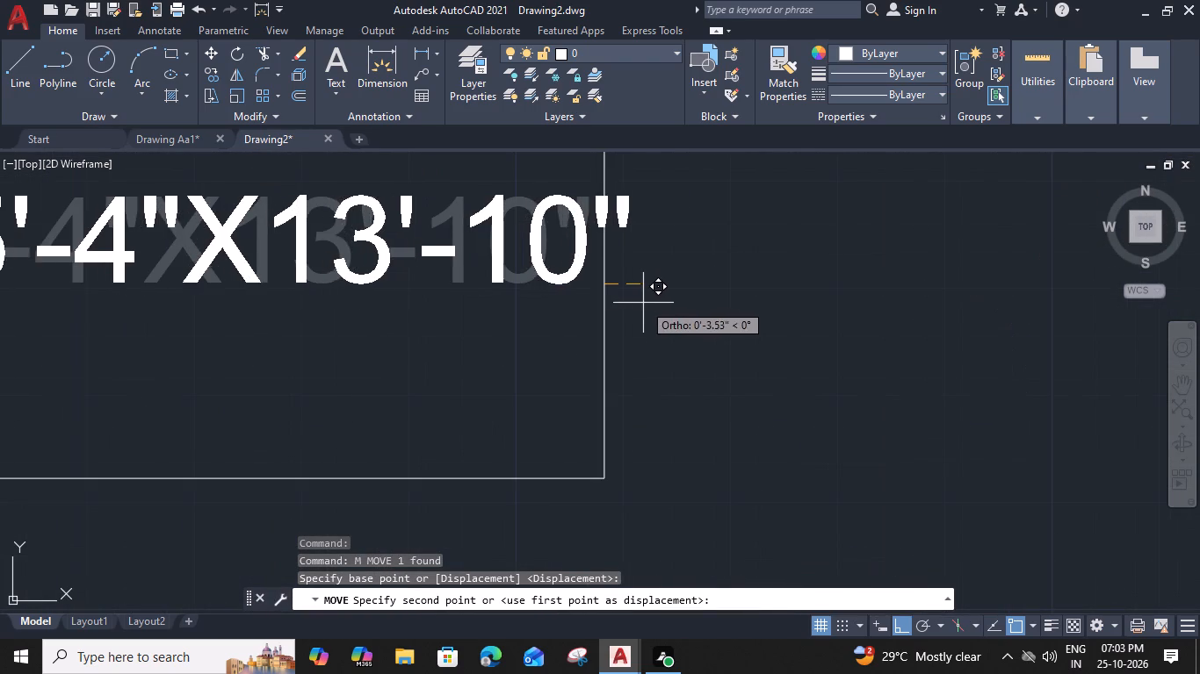
click(644, 303)
Insert the Toilet - Imperial block from the architectural tool palette in the passage beside the 6'-0"X4'-4" toilet.
scroll(644, 303, down, 4)
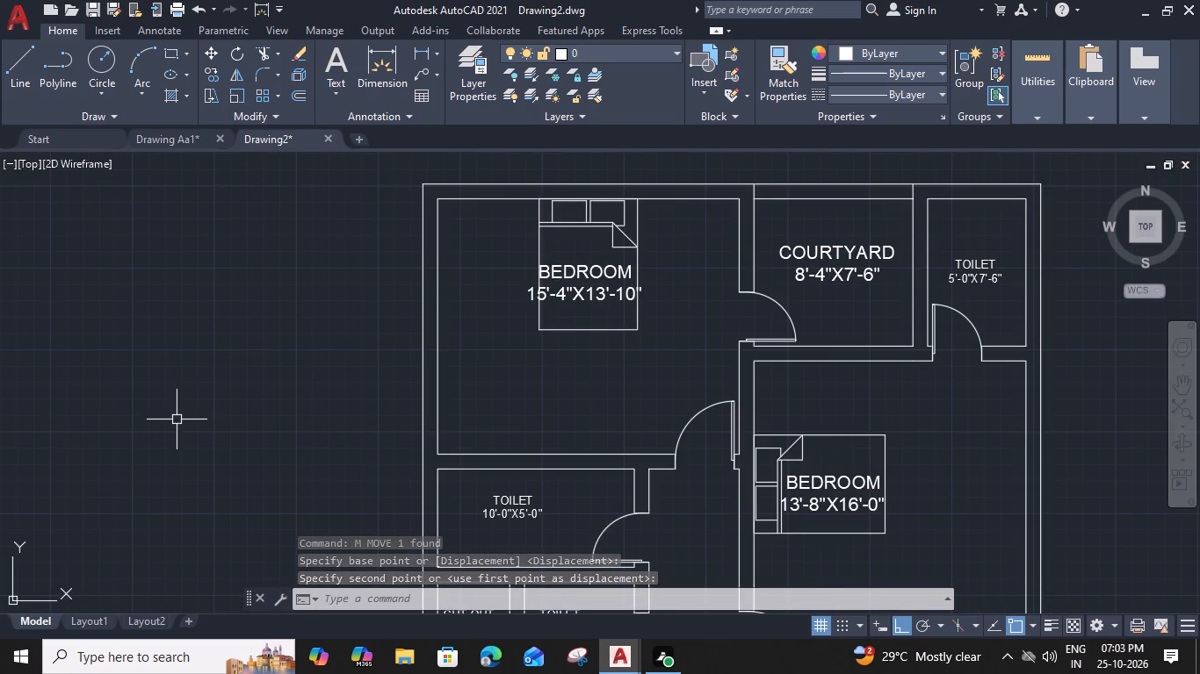
middle_drag(944, 409, 830, 403)
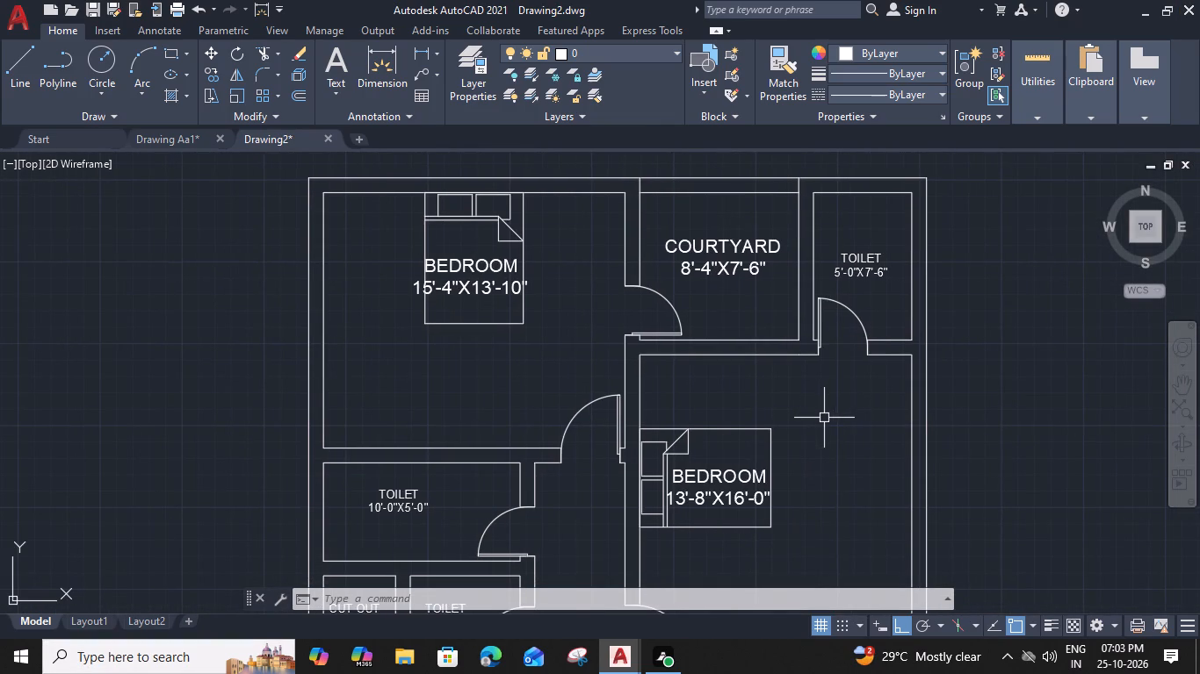
scroll(805, 420, down, 1)
middle_drag(799, 431, 713, 336)
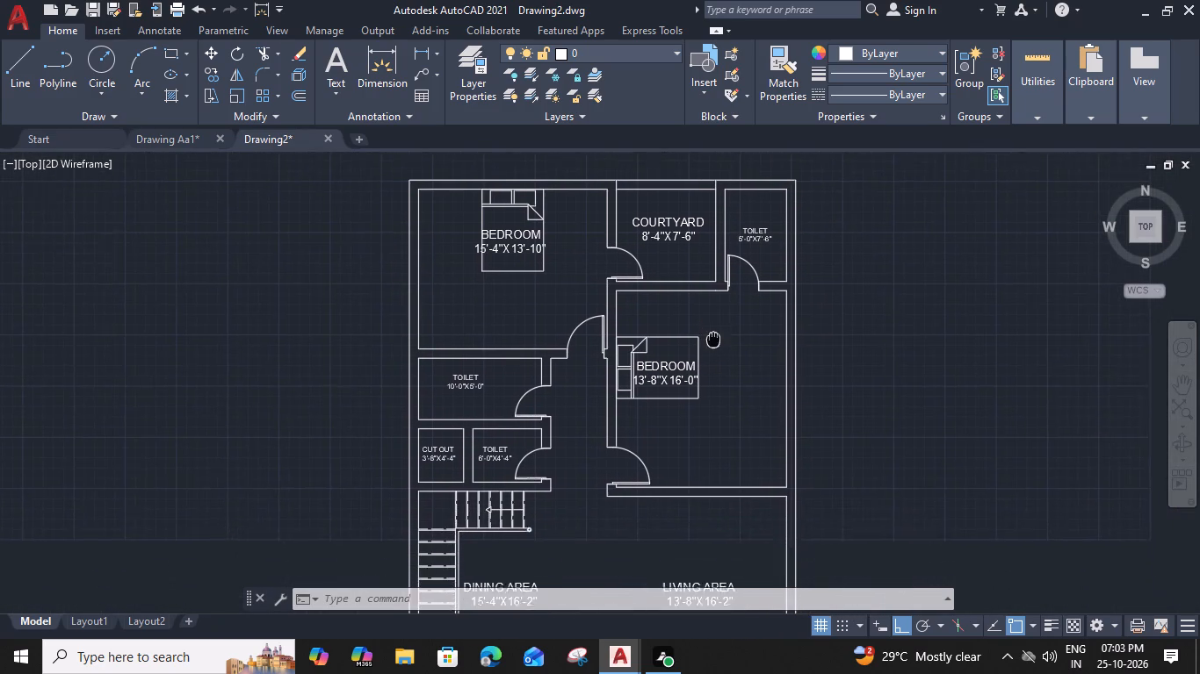
middle_drag(713, 336, 711, 322)
key(ctrl+3)
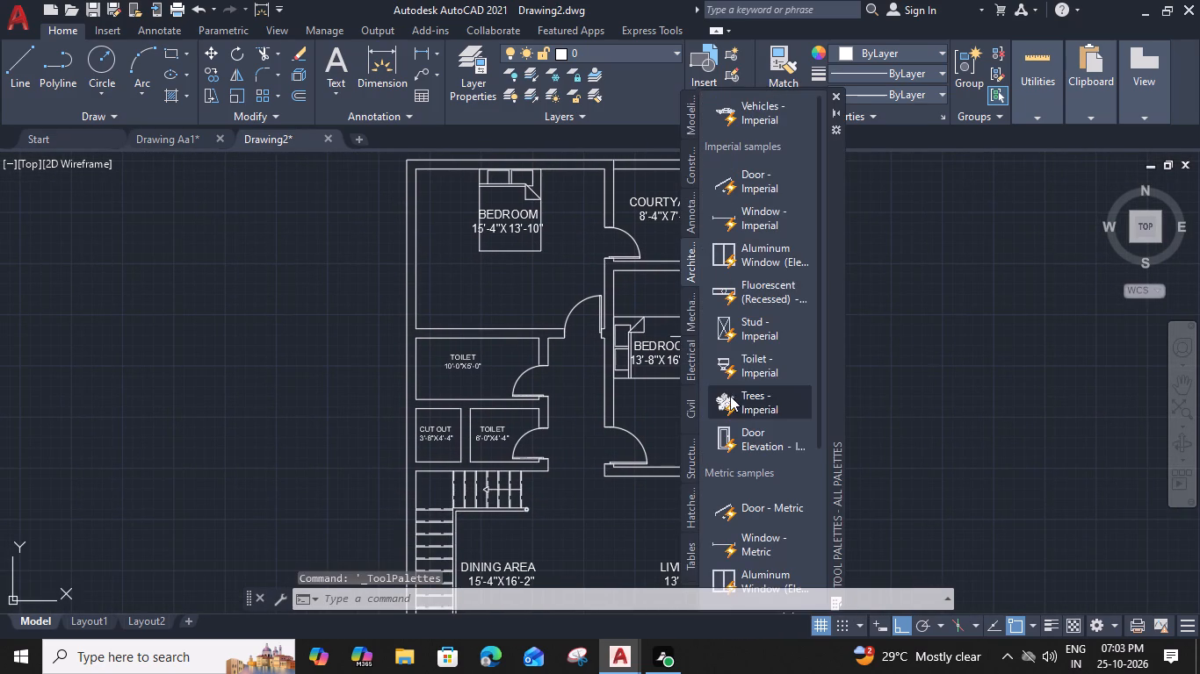
click(737, 367)
click(574, 415)
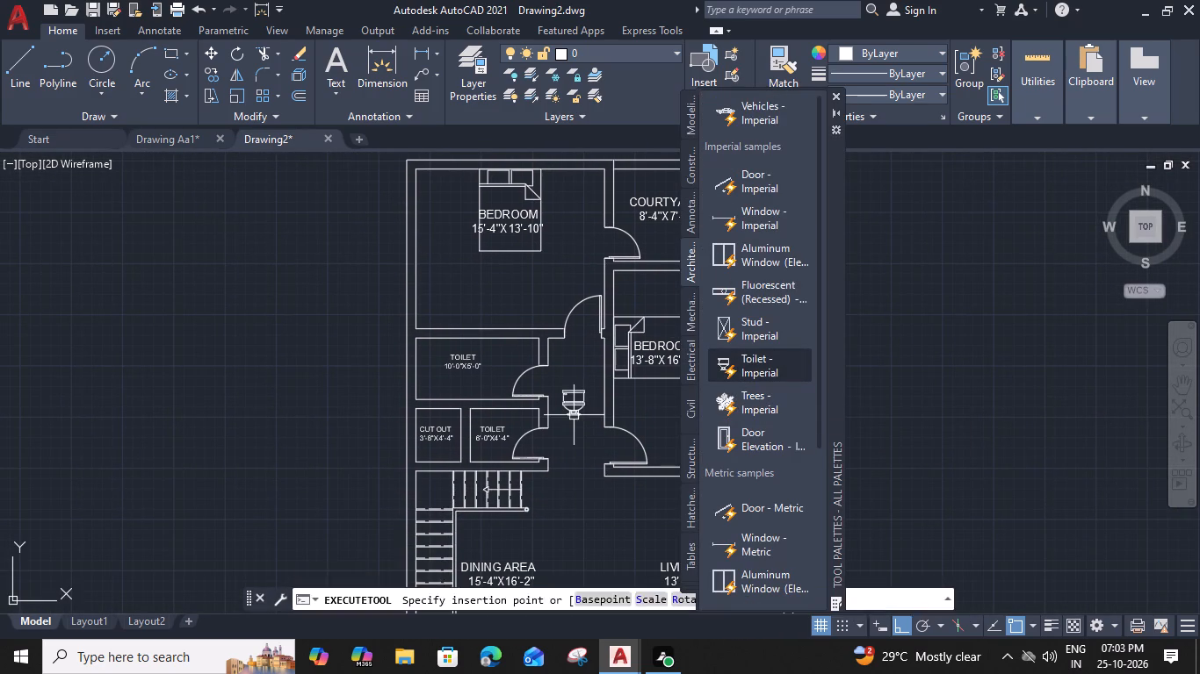
Insert the Vehicles - Imperial block across the open space just above the dining area and living area labels.
click(730, 110)
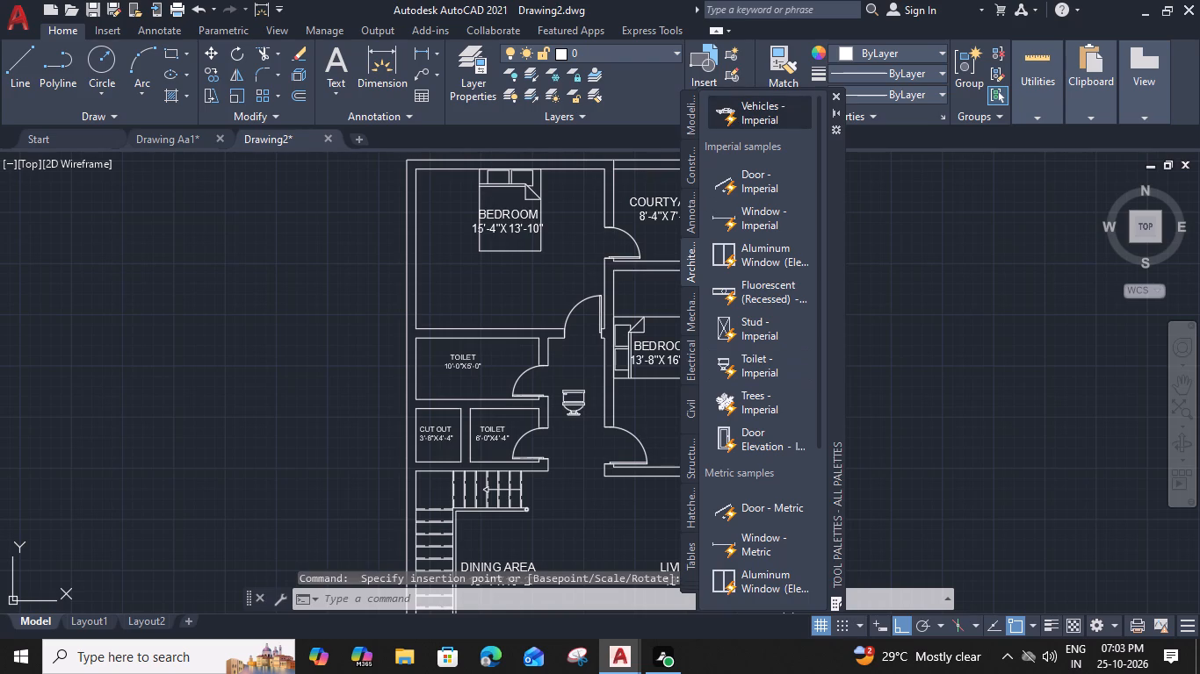
click(536, 546)
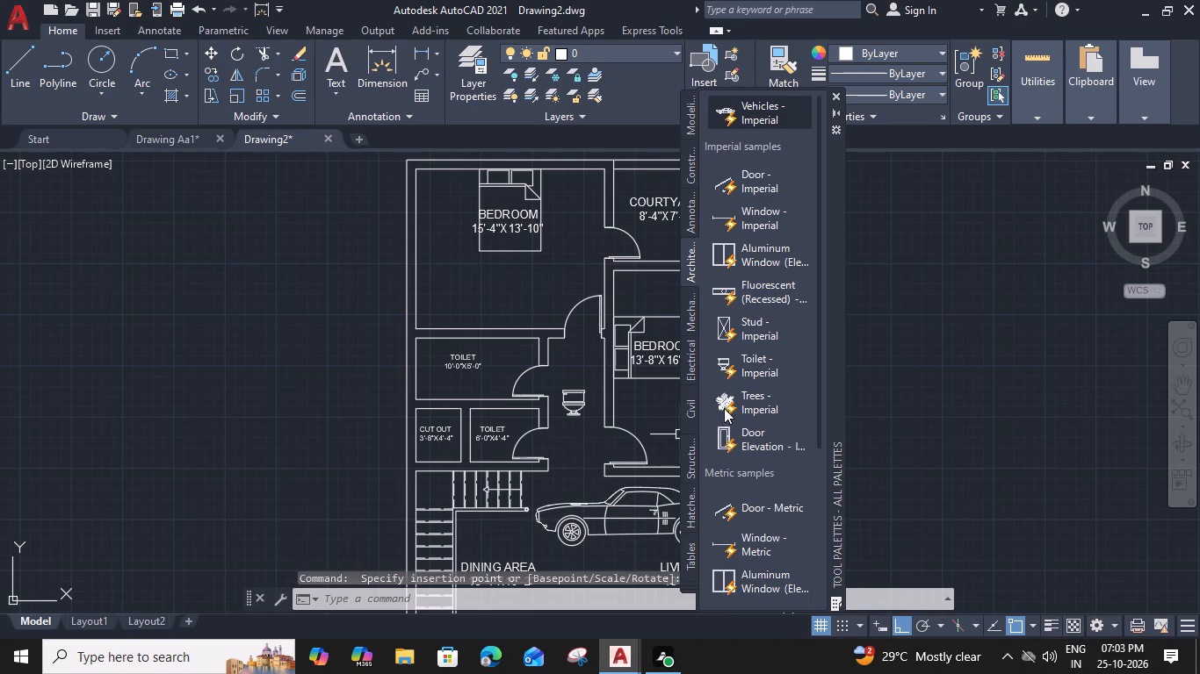
Insert the Trees - Imperial block below the bed in the 15'-4"X13'-10" bedroom and close the tool palettes.
click(727, 401)
click(502, 294)
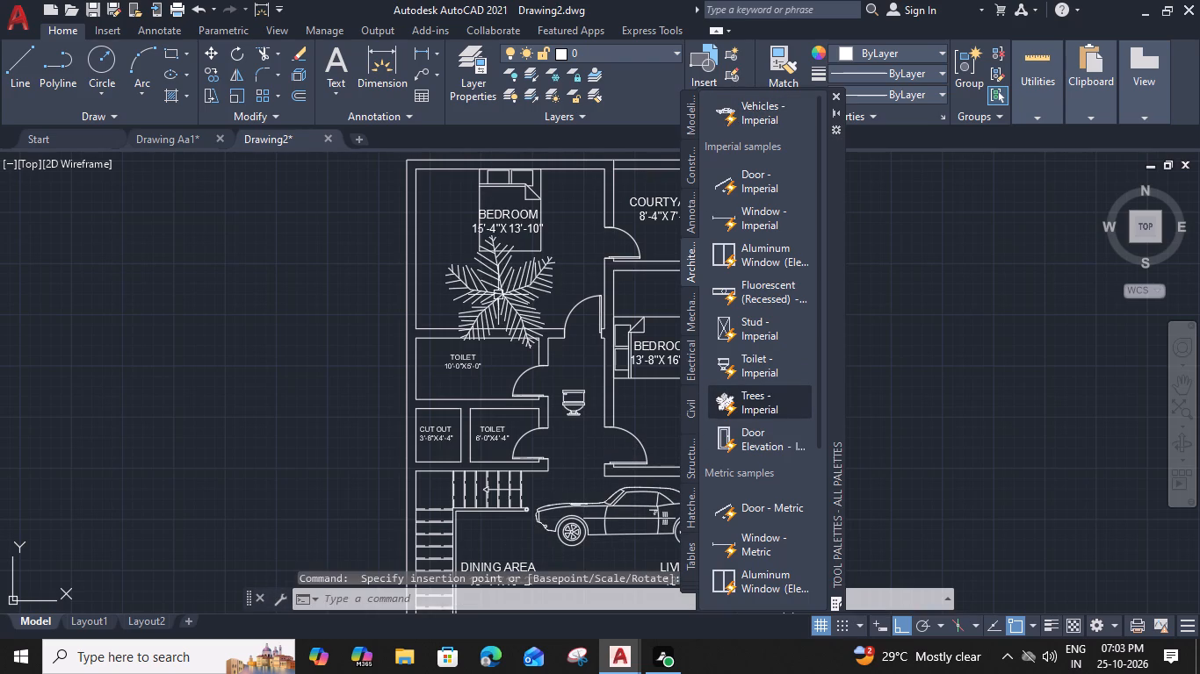
click(838, 93)
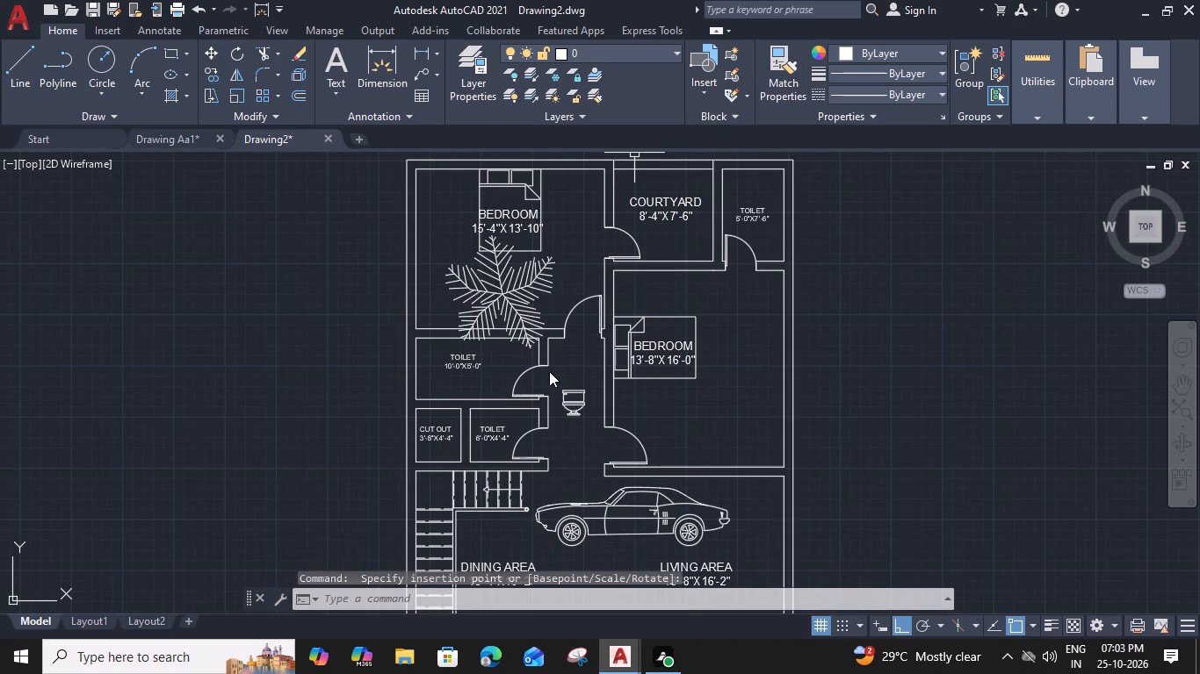
Switch the toilet block in the passage to its Elongated (Plan) view.
click(579, 408)
click(556, 424)
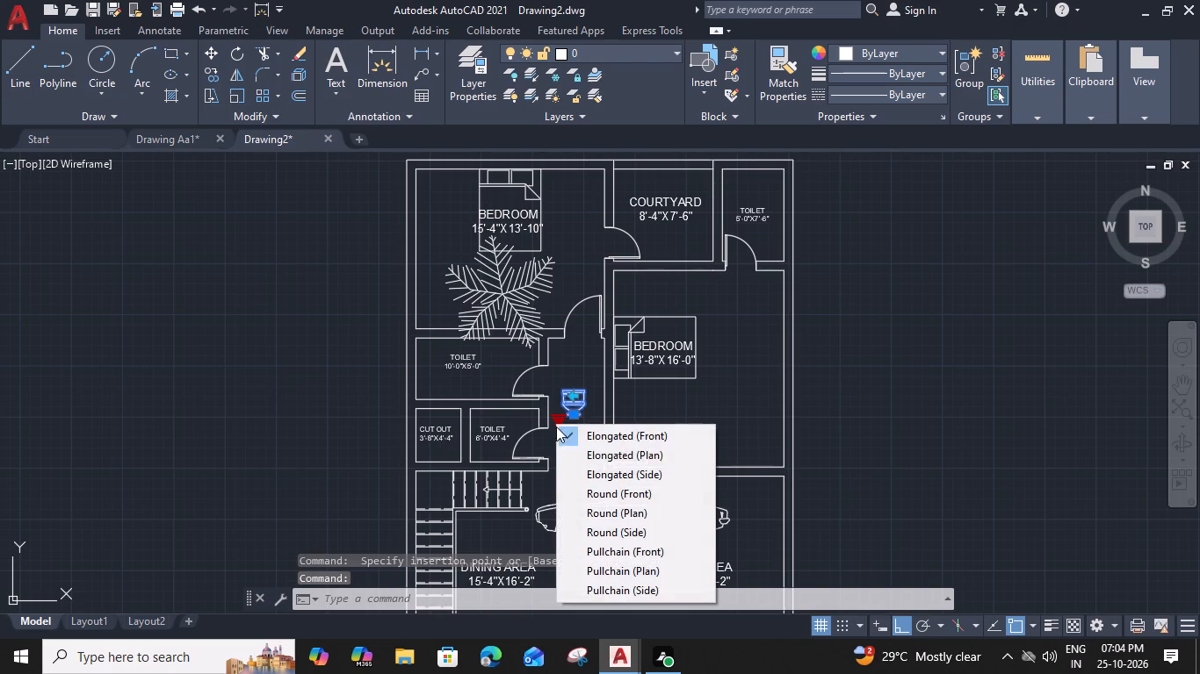
click(585, 457)
Move the toilet fixture by its tank's back midpoint onto the upper wall of the 10'-0"X5'-0" toilet, near the outer corner.
text(M)
key(space)
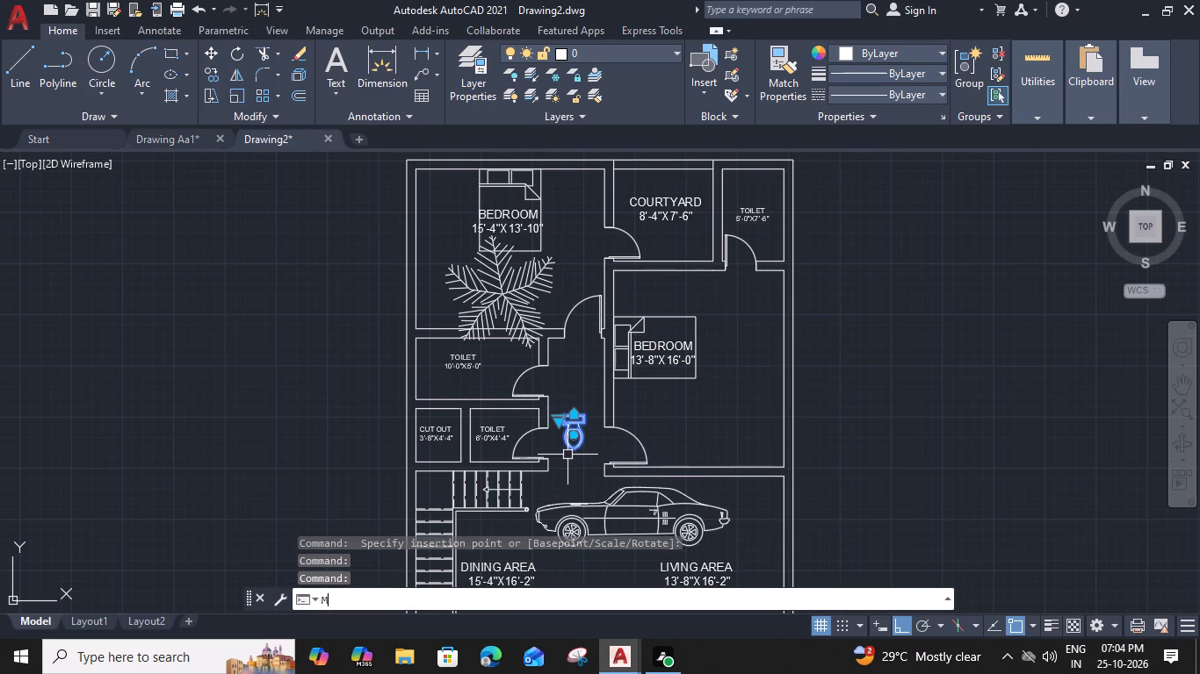
scroll(577, 412, up, 3)
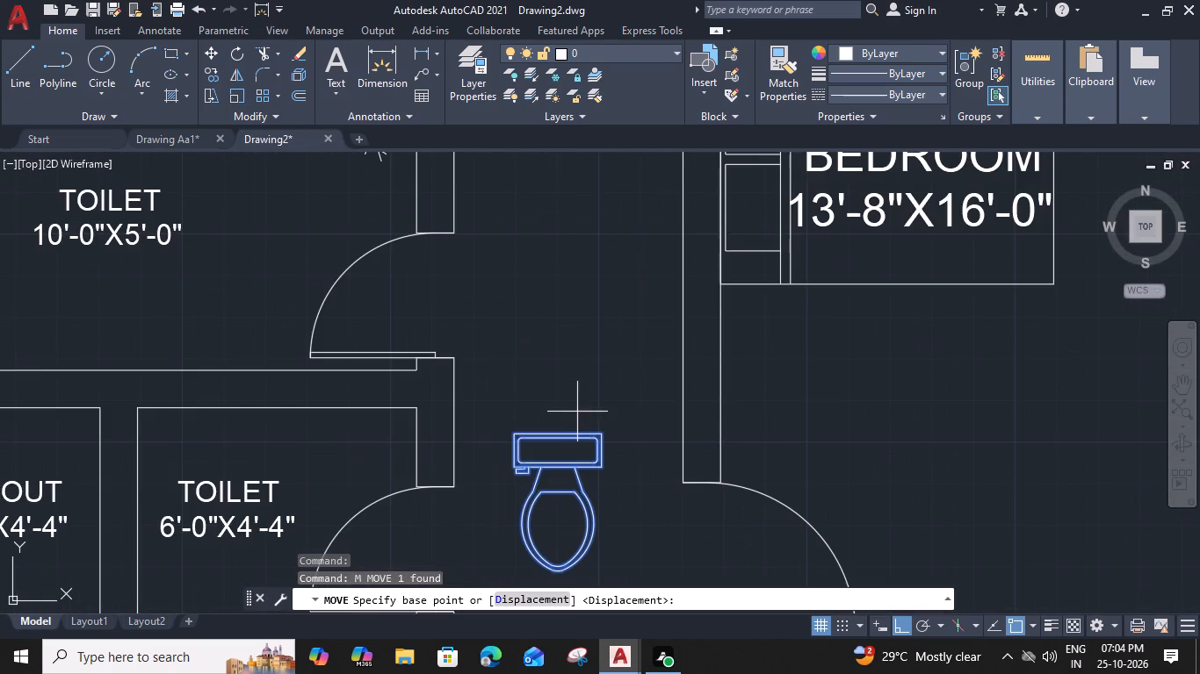
click(559, 432)
middle_drag(490, 428, 784, 439)
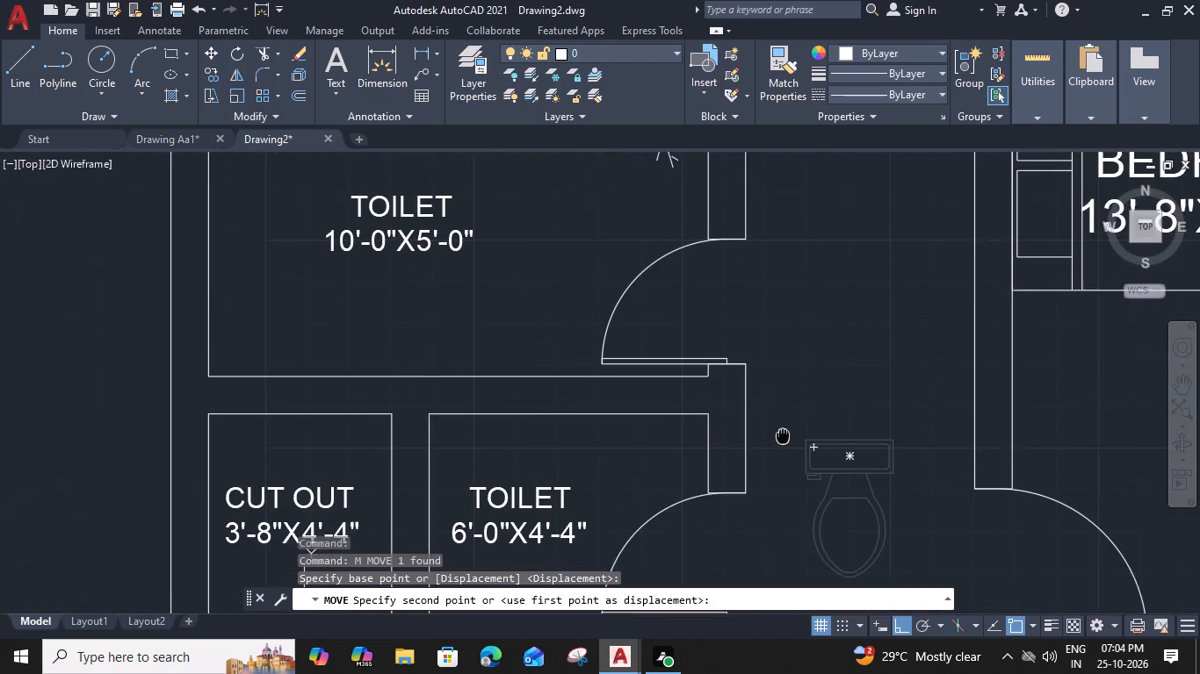
middle_drag(784, 439, 784, 442)
middle_drag(559, 409, 654, 538)
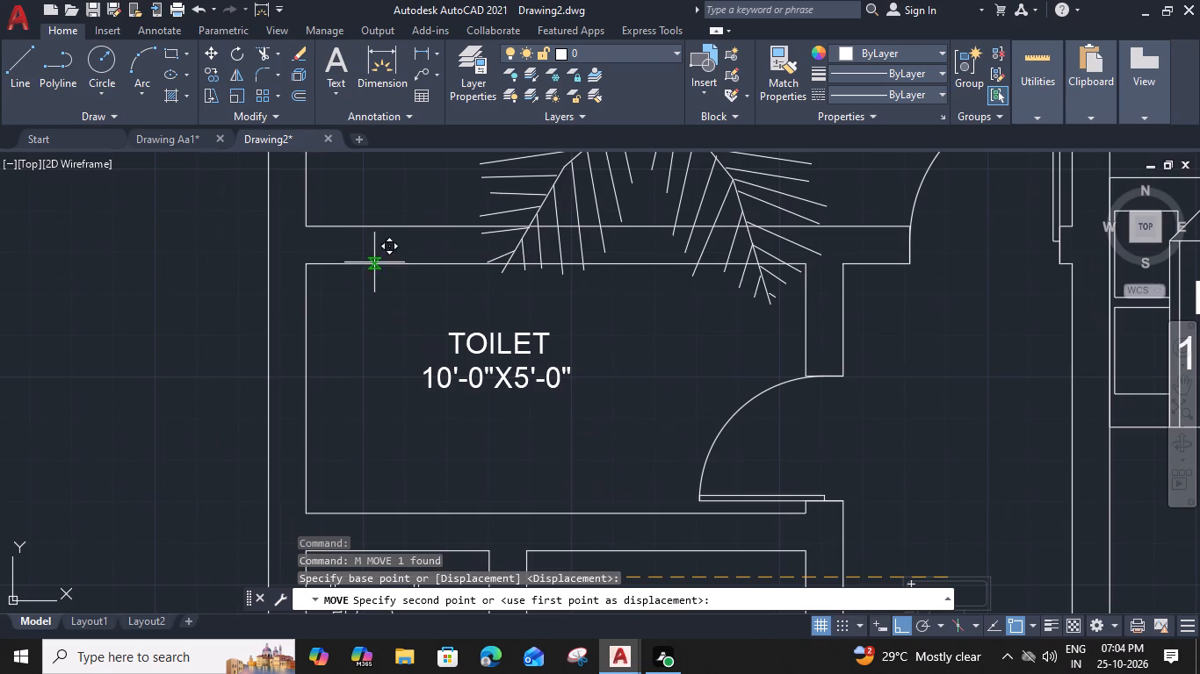
click(375, 263)
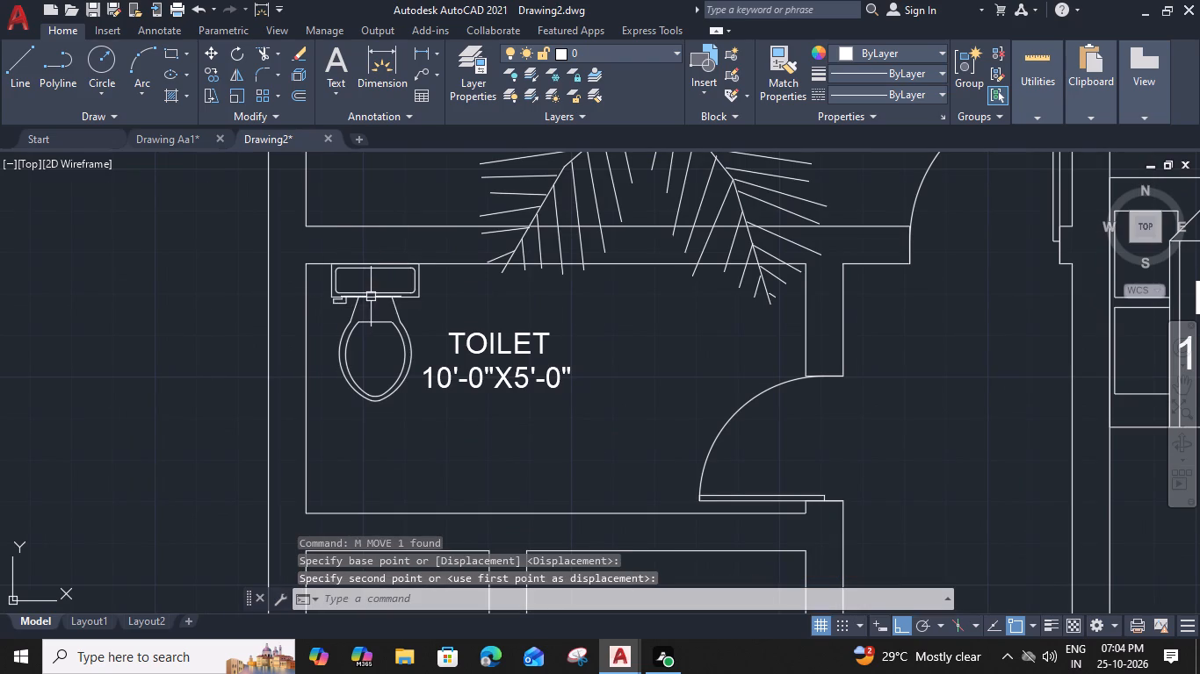
Copy the toilet fixture onto the upper wall of the 6'-0"X4'-4" toilet.
click(371, 297)
text(CO)
key(space)
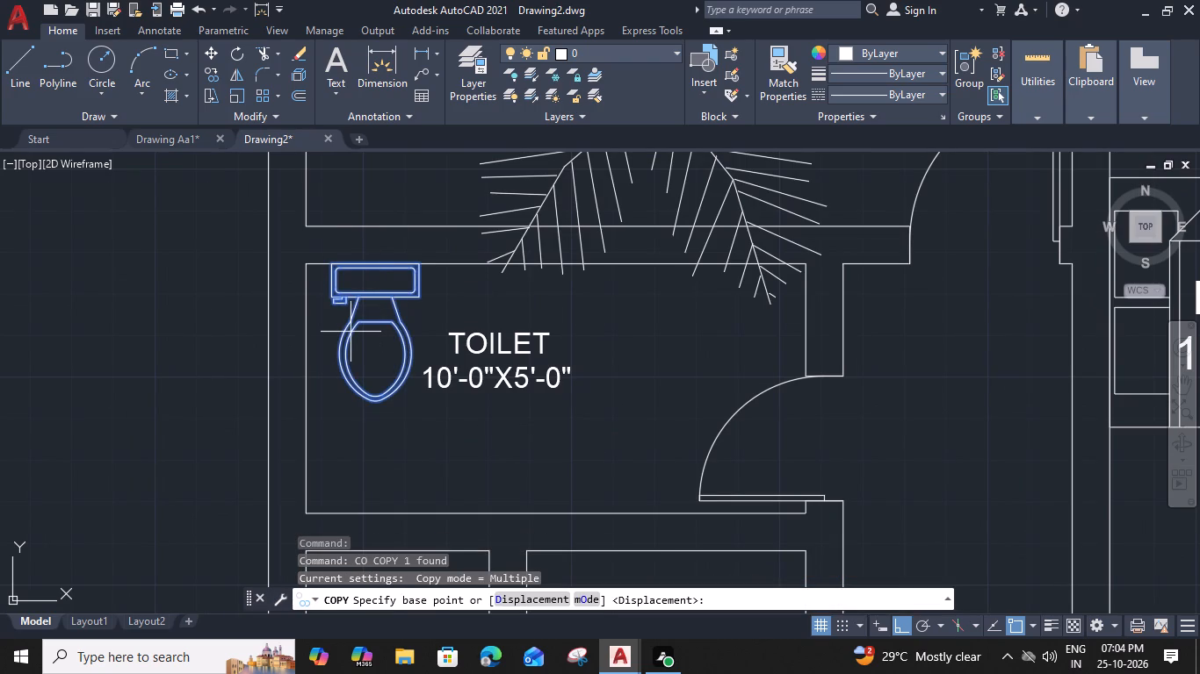
click(377, 262)
middle_drag(504, 441, 490, 216)
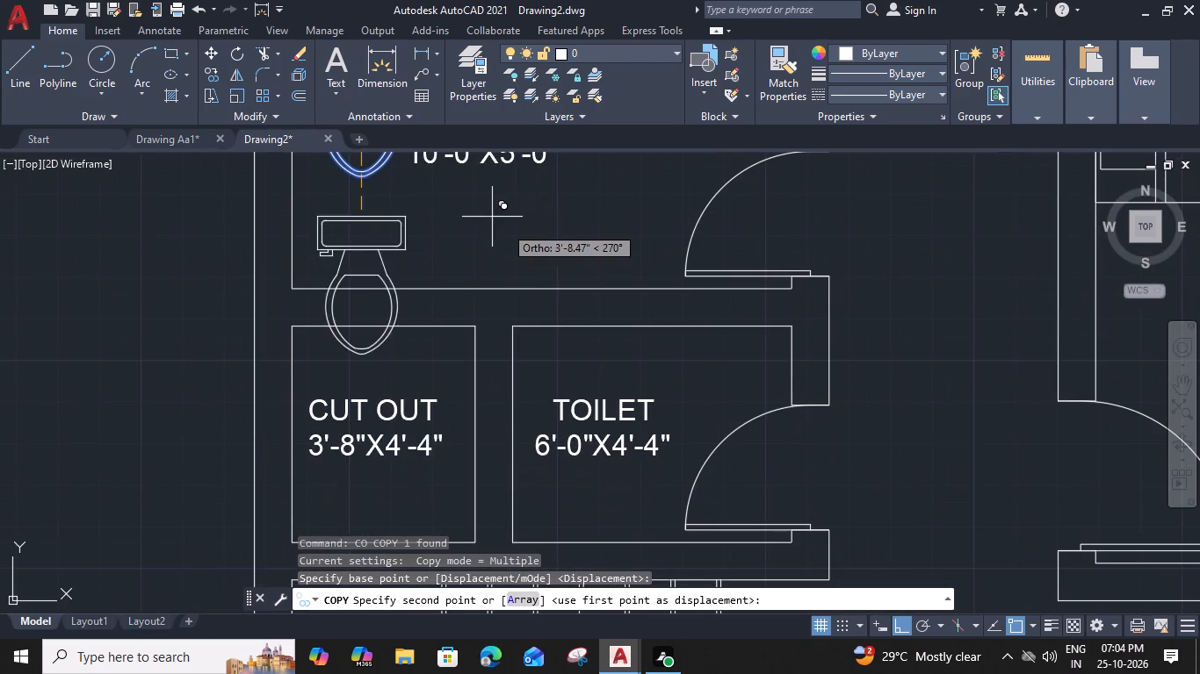
click(610, 325)
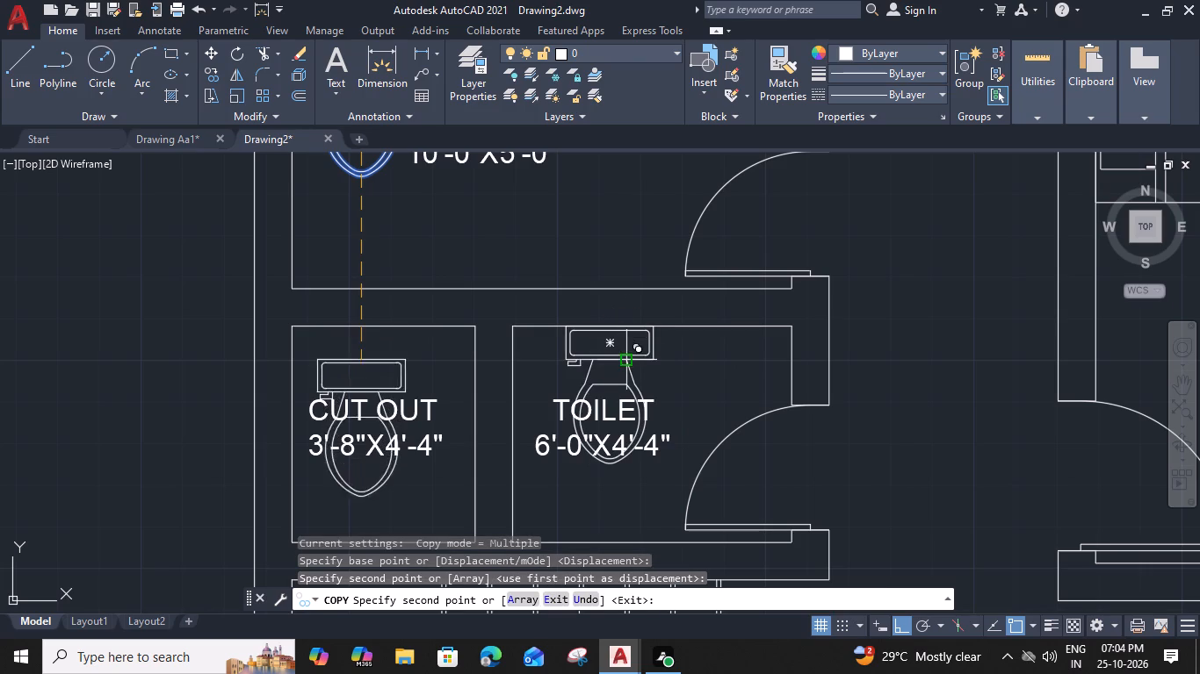
key(Escape)
Rotate the copied toilet fixture in the 6'-0"X4'-4" toilet by 180° about its tank's upper right corner.
drag(655, 348, 644, 353)
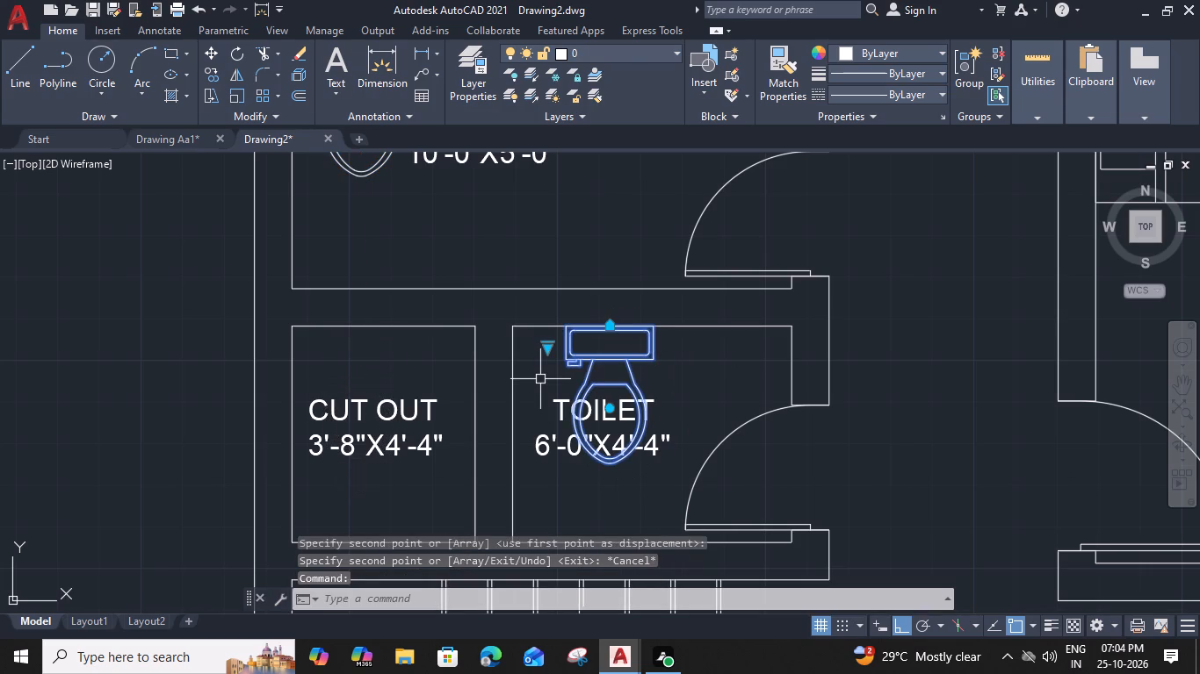
key(r)
text(O)
key(space)
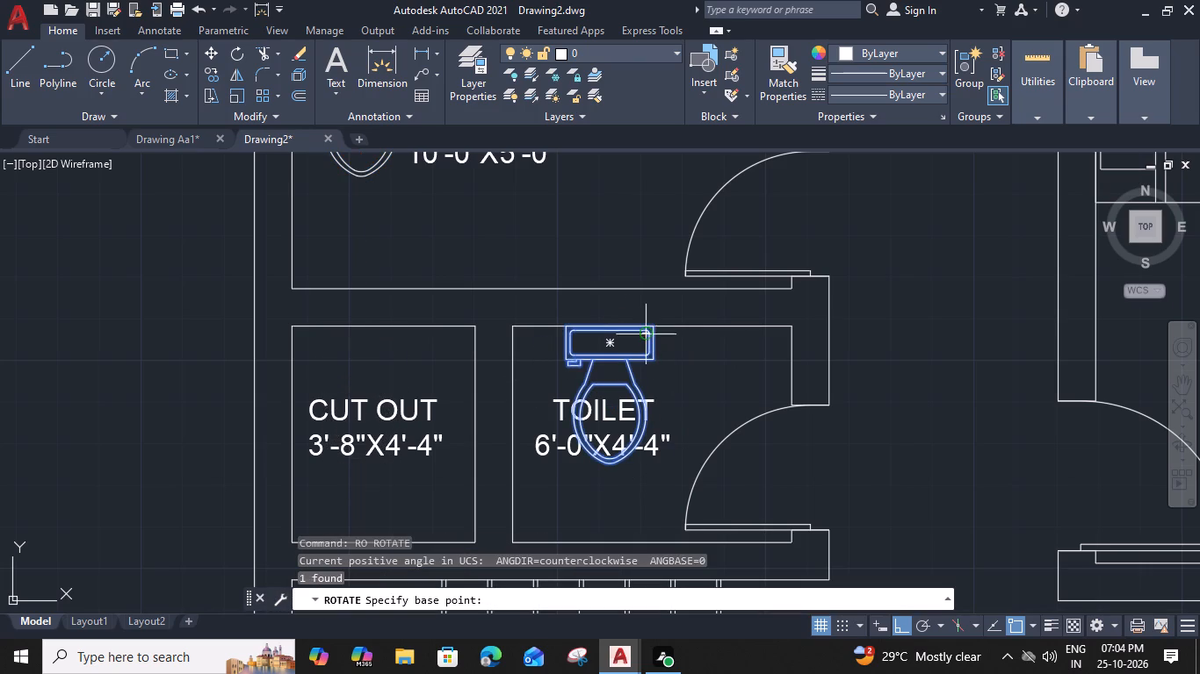
drag(655, 324, 653, 333)
scroll(596, 328, up, 2)
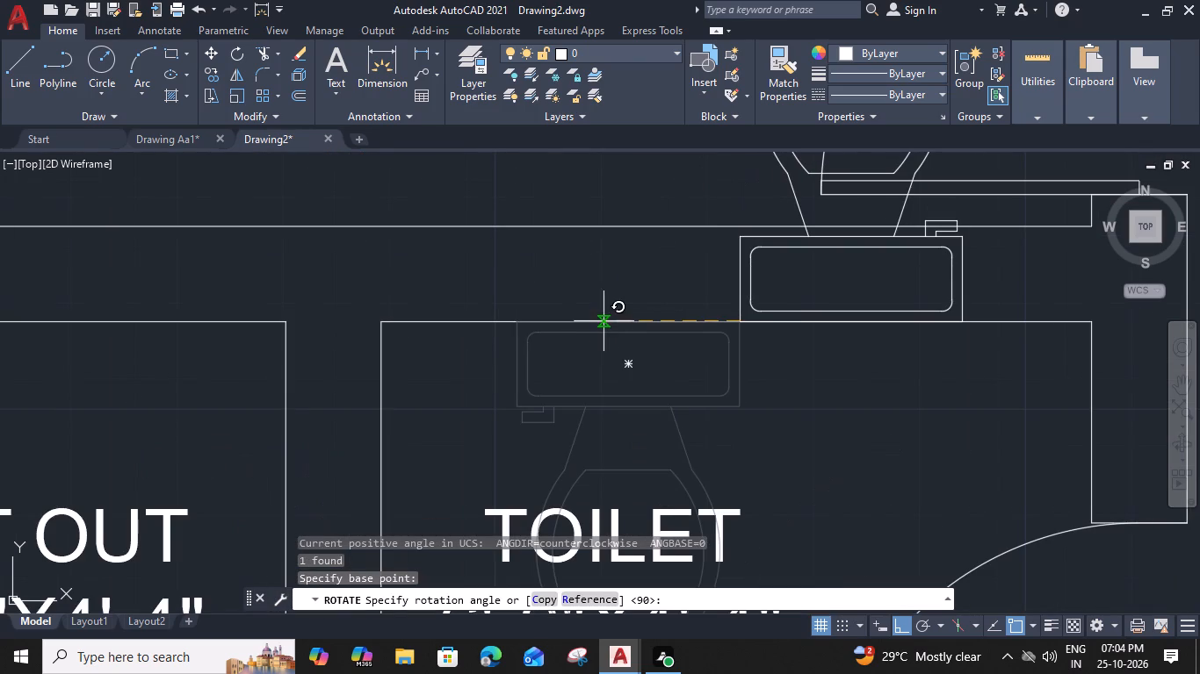
click(604, 322)
Move the rotated toilet fixture by its tank's back midpoint onto the lower wall of the 6'-0"X4'-4" toilet.
click(761, 283)
click(732, 297)
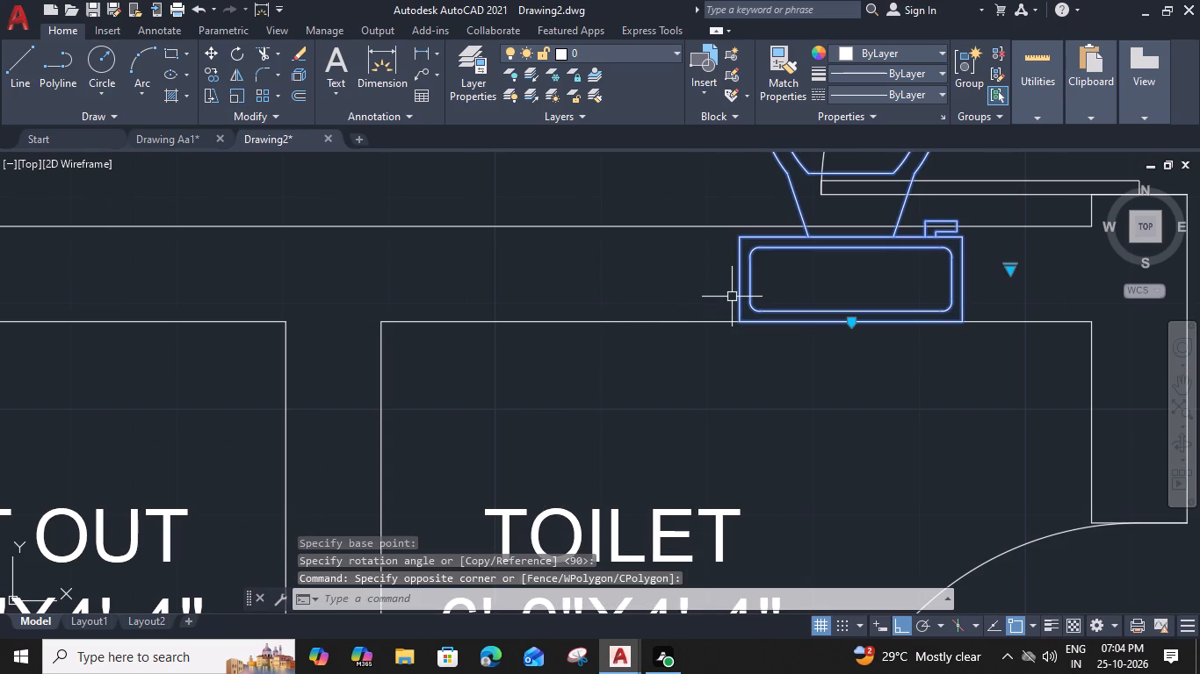
text(M)
key(space)
click(857, 326)
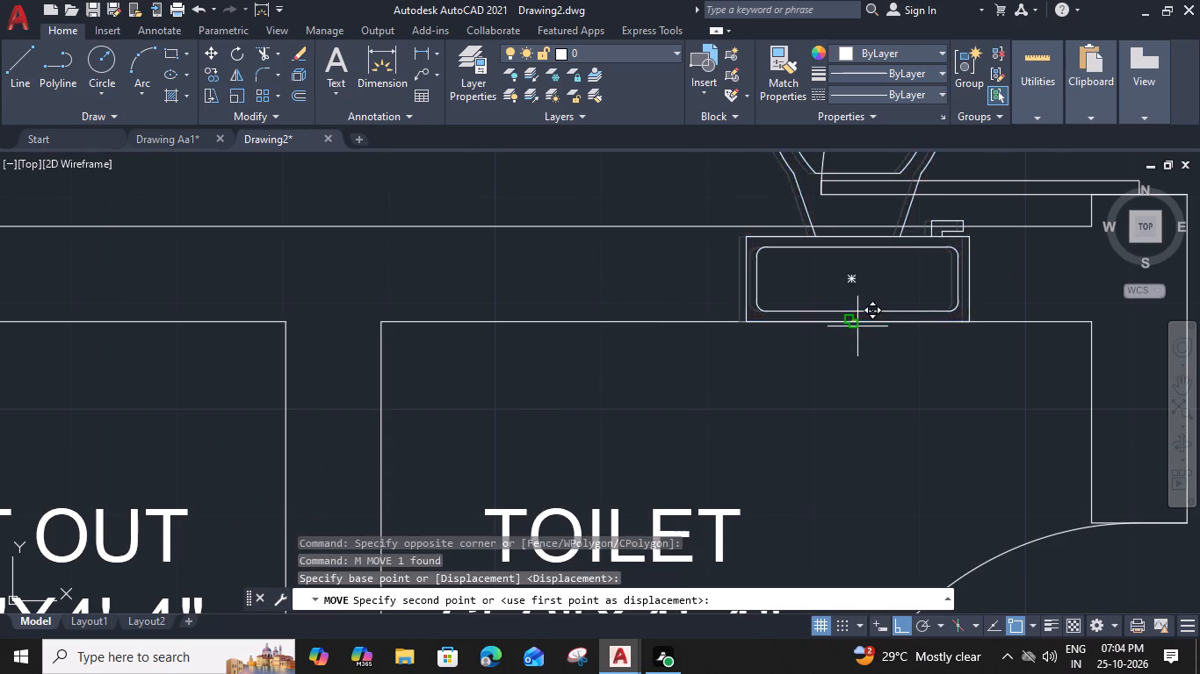
scroll(821, 456, down, 3)
middle_drag(818, 455, 826, 286)
scroll(791, 357, up, 2)
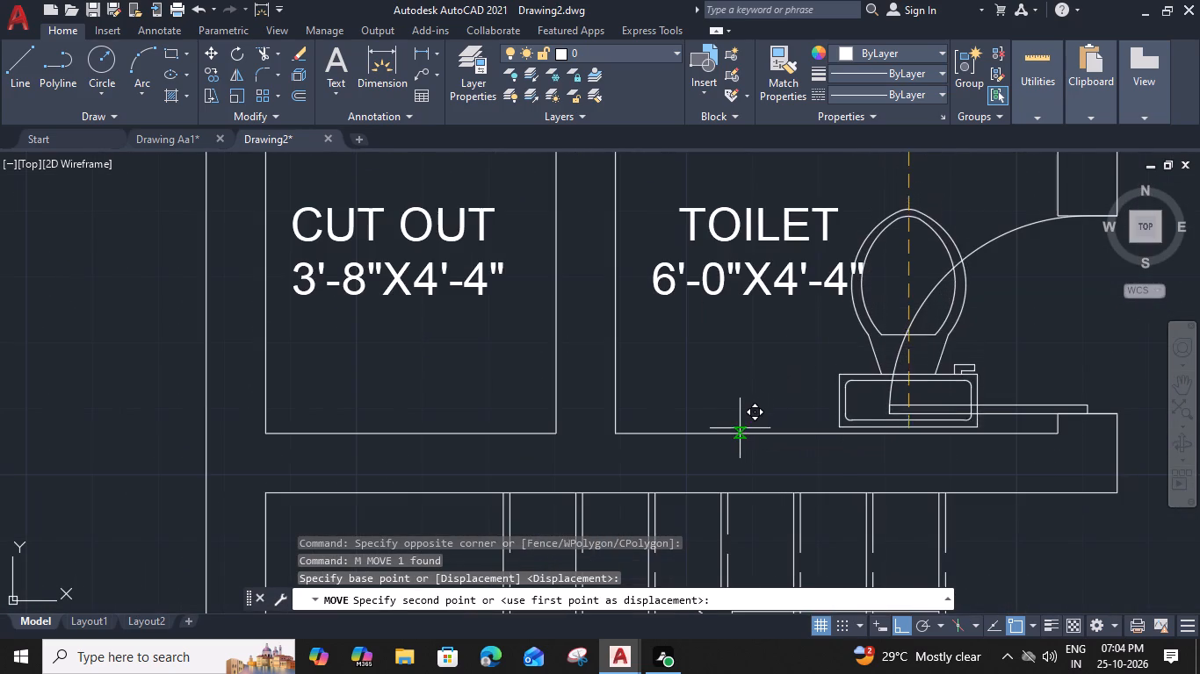
click(734, 432)
Move the 6'-0"X4'-4" toilet label horizontally to the right, away from the centre of the fixture.
scroll(783, 409, down, 2)
middle_drag(795, 384, 660, 444)
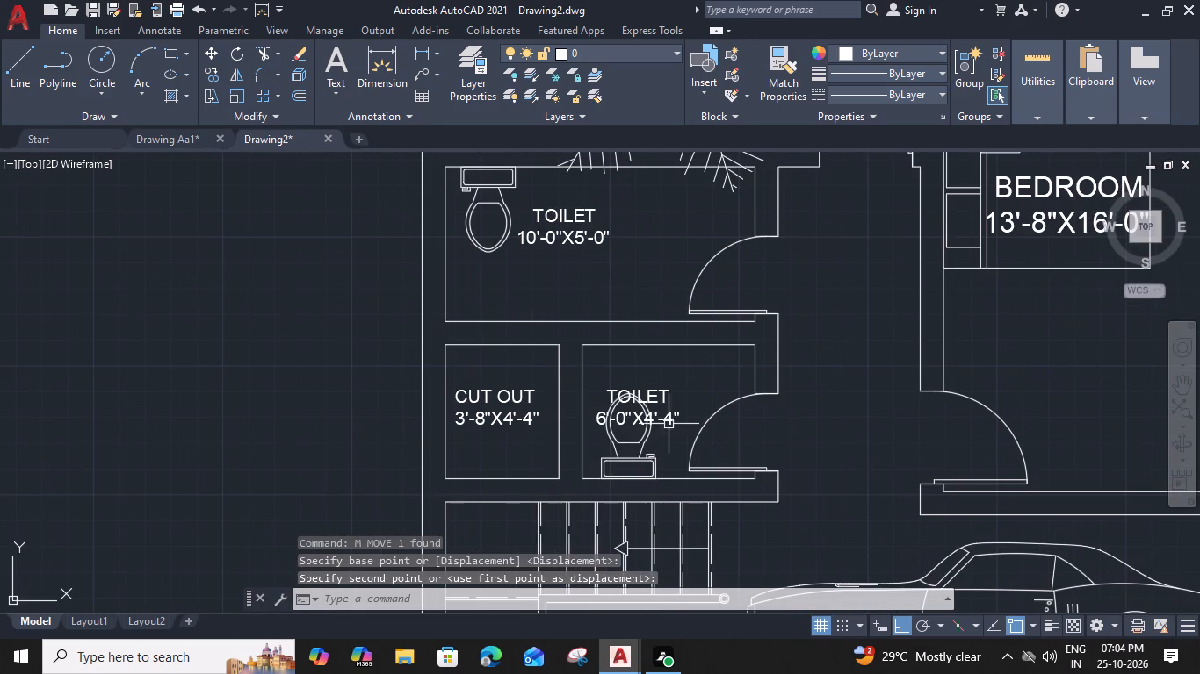
click(669, 419)
text(M)
key(space)
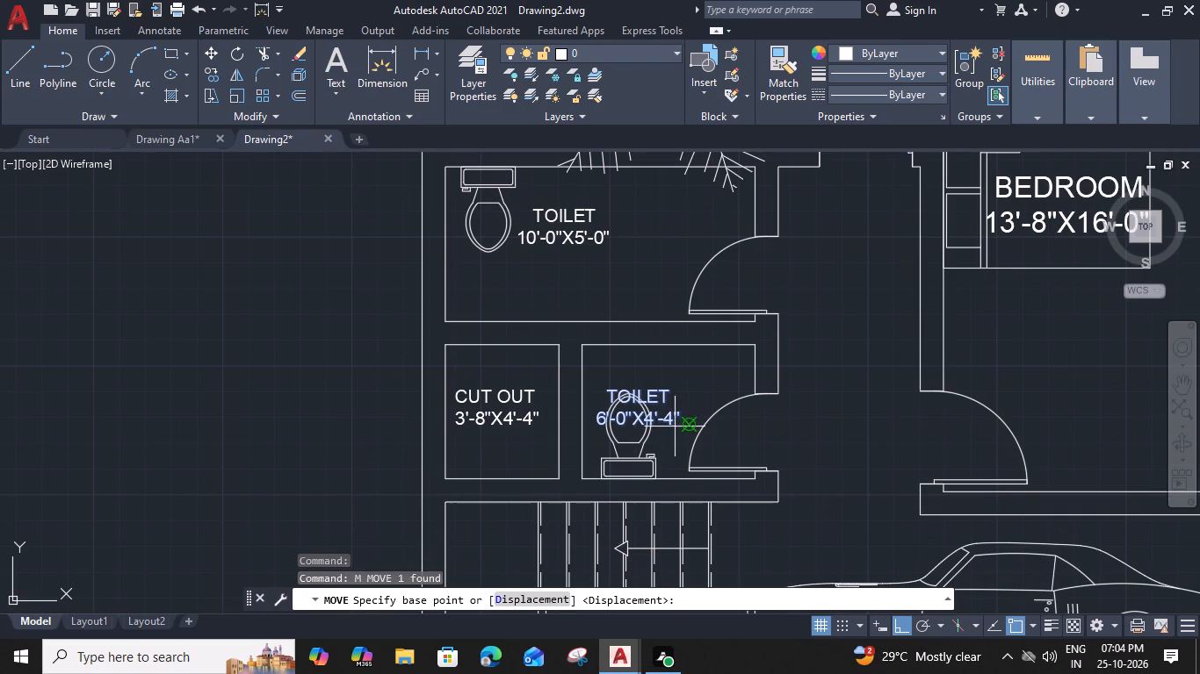
click(688, 422)
scroll(695, 398, up, 2)
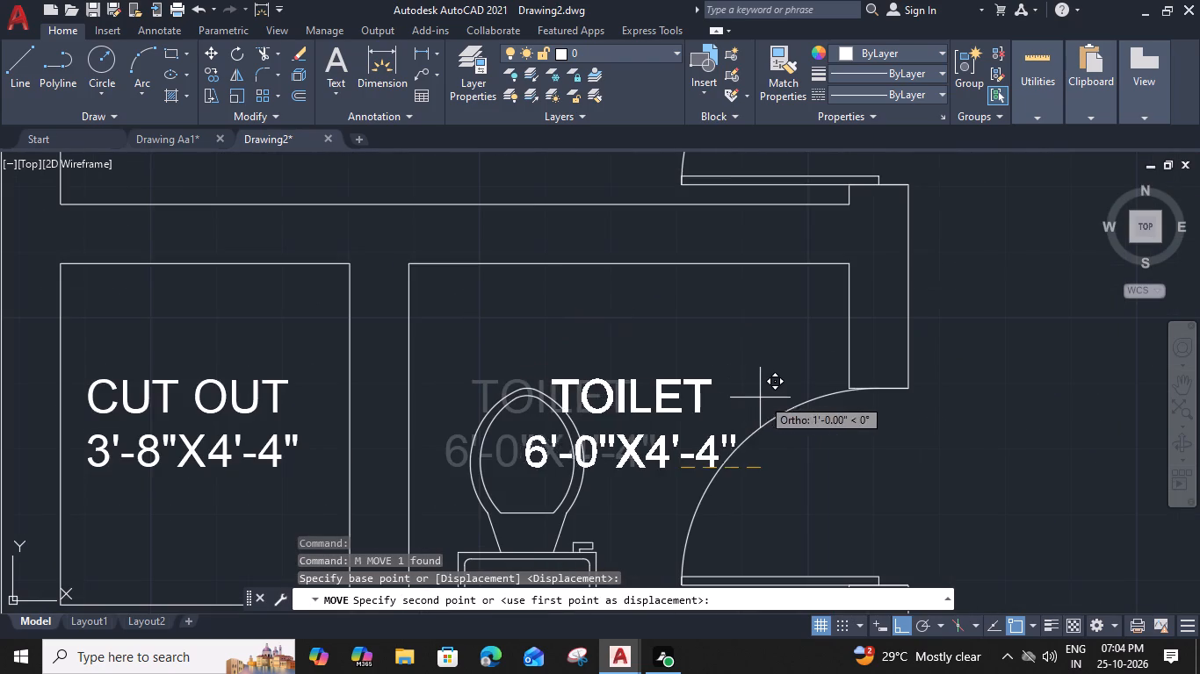
click(806, 385)
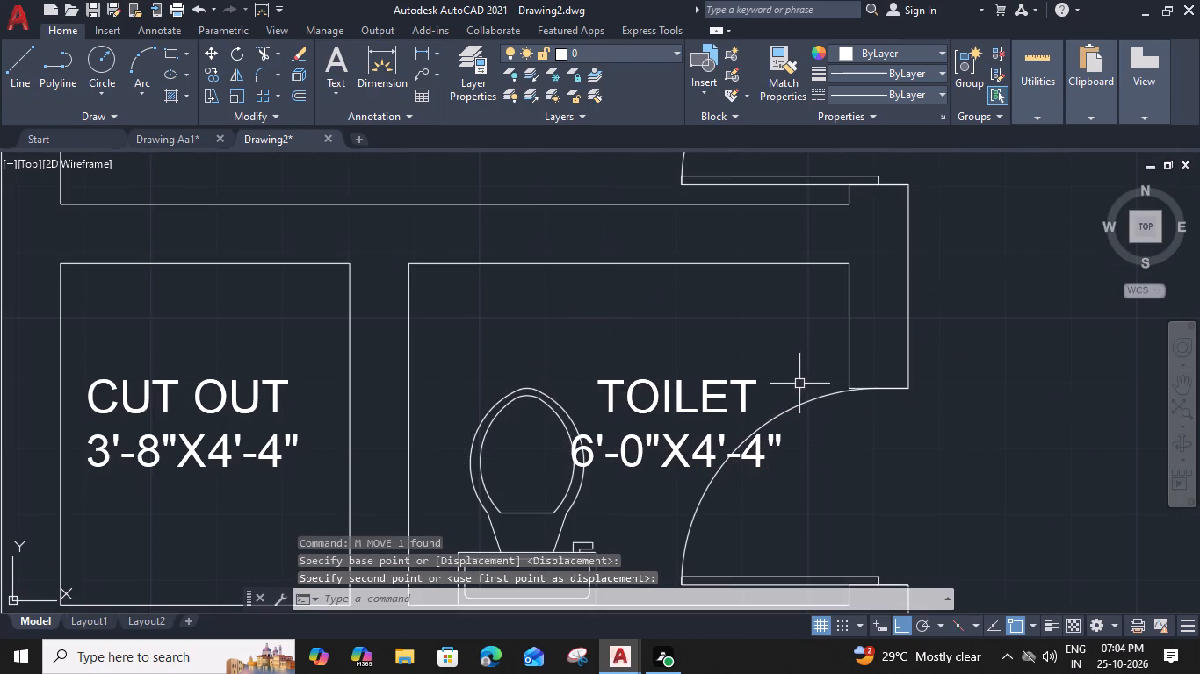
Move the 6'-0"X4'-4" toilet label straight up so it clears the fixture and the door swing.
click(740, 383)
key(m)
key(space)
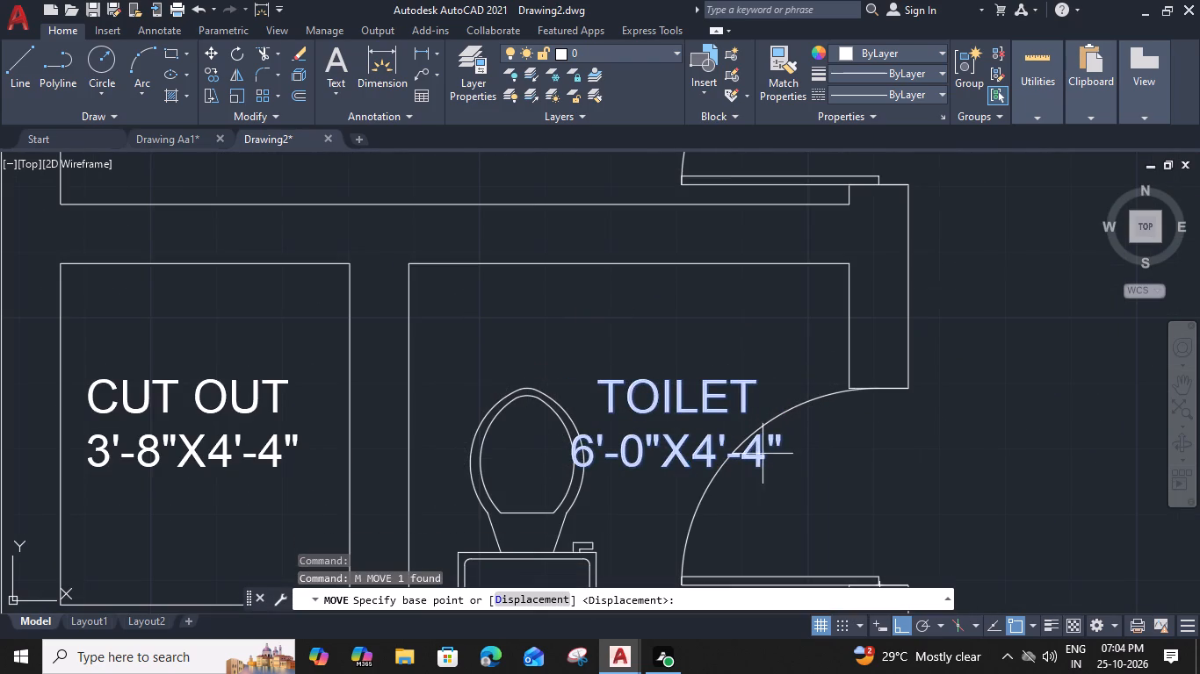
click(806, 470)
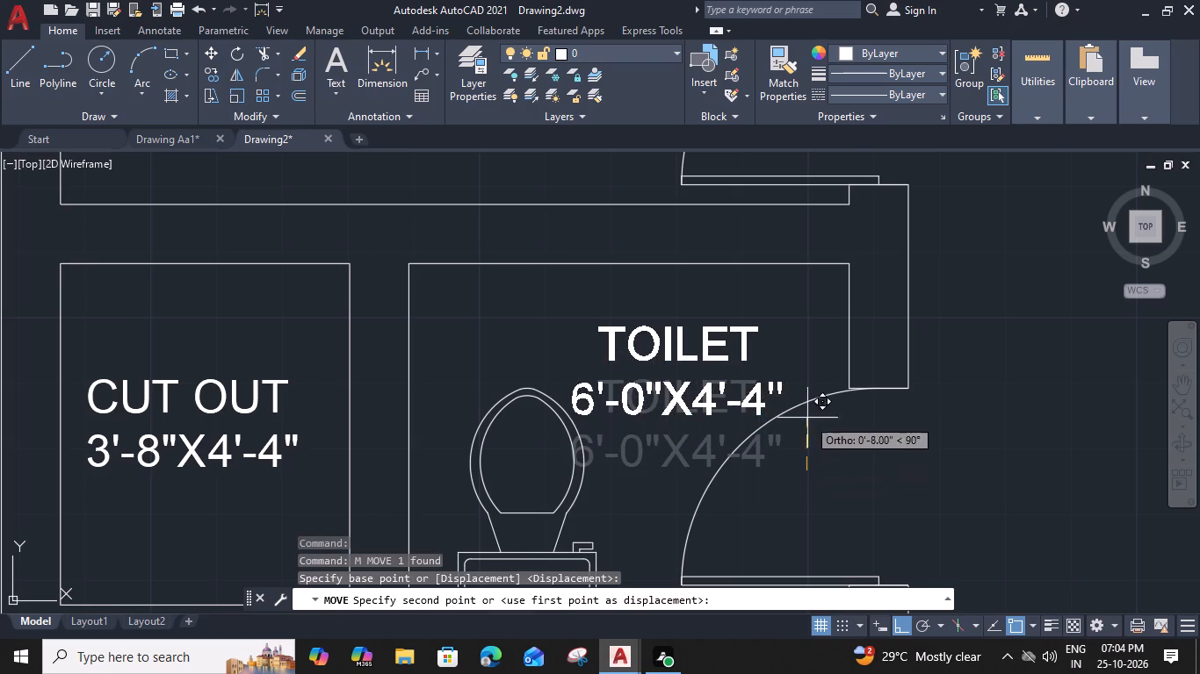
click(808, 392)
Shift the toilet fixture in the 6'-0"X4'-4" toilet slightly to the right along the lower wall.
middle_drag(657, 457, 720, 362)
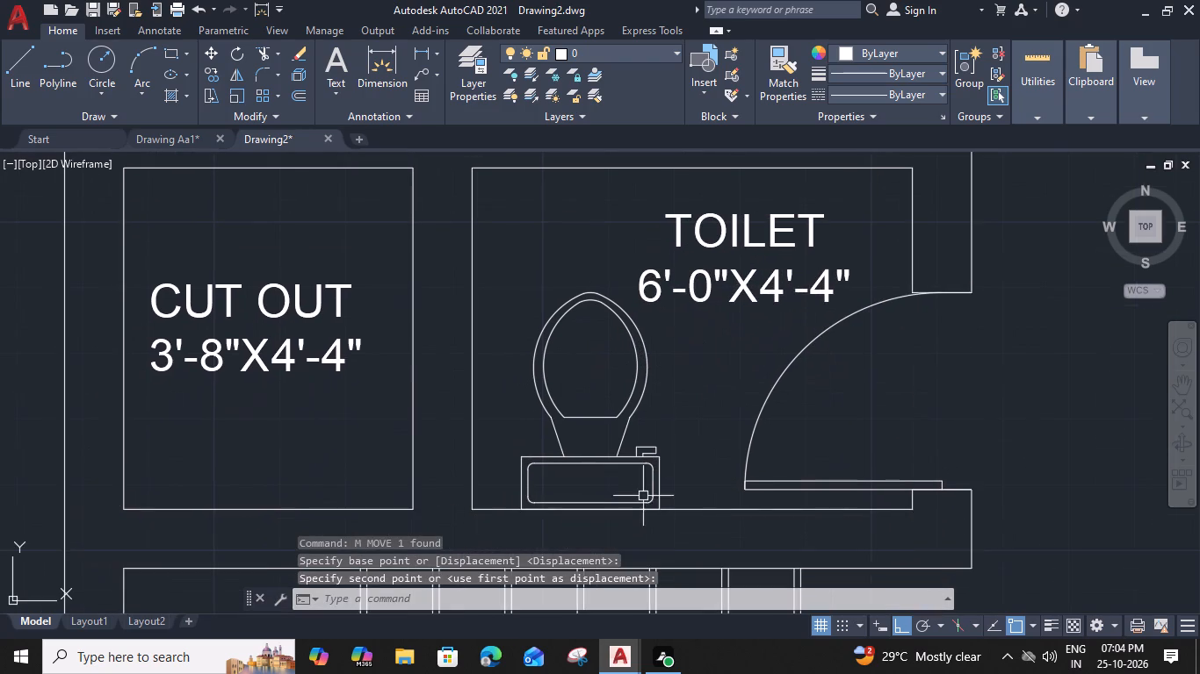
click(661, 489)
text(M)
key(space)
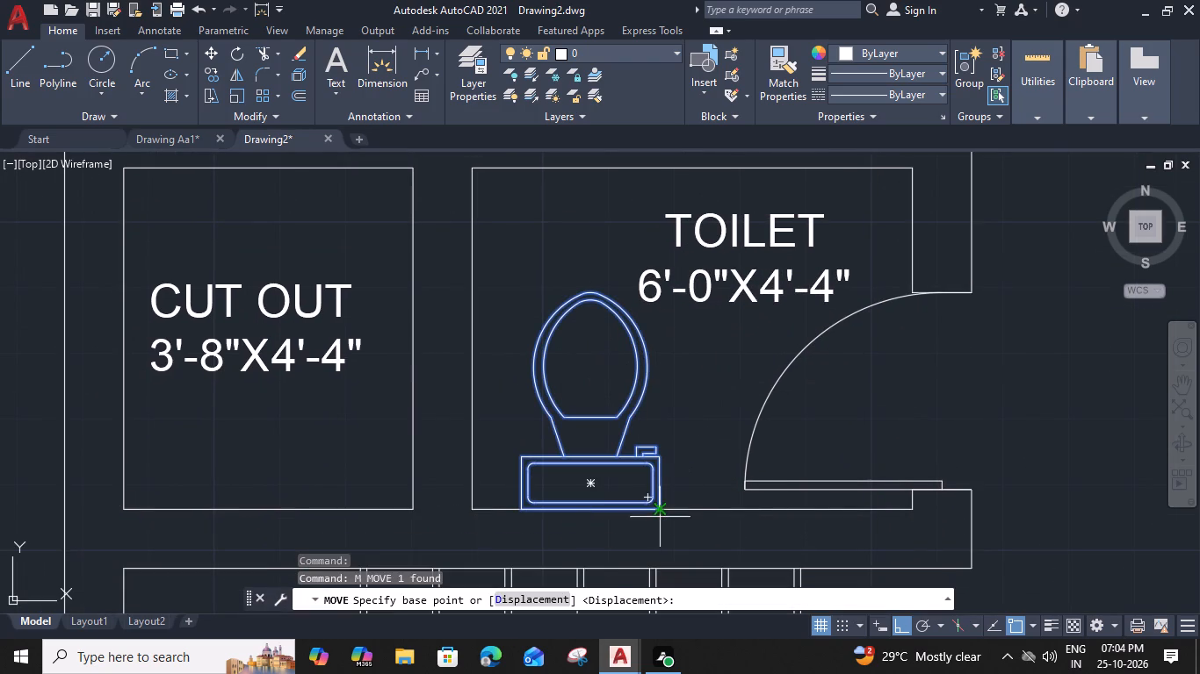
click(661, 516)
scroll(680, 513, up, 1)
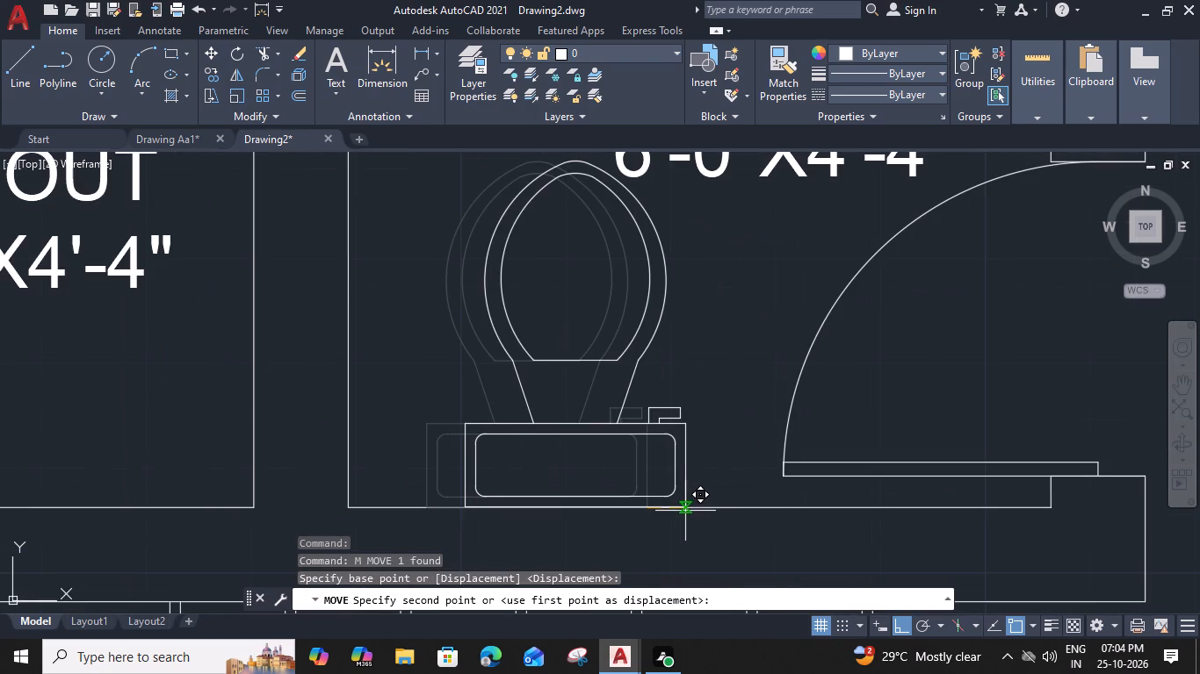
click(685, 511)
Move the 10'-0"X5'-0" toilet label horizontally to the right, away from the toilet fixture.
scroll(656, 483, down, 2)
middle_drag(595, 390, 716, 470)
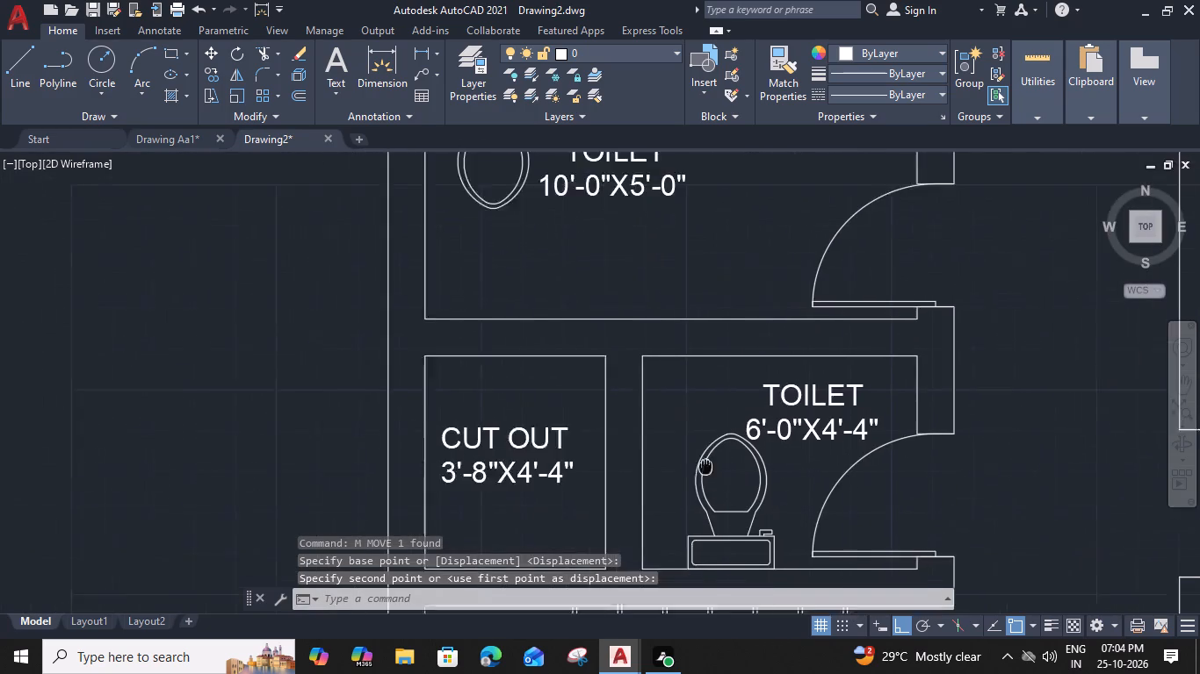
middle_drag(716, 470, 772, 576)
middle_drag(596, 311, 596, 321)
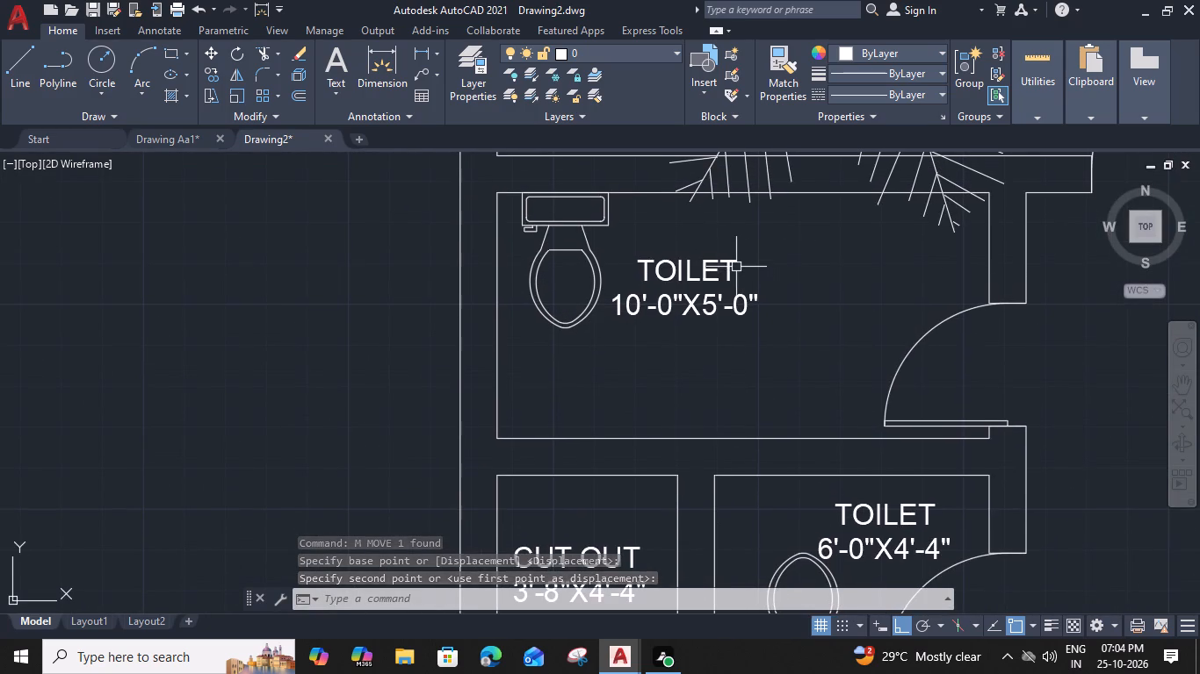
click(734, 266)
text(M)
key(space)
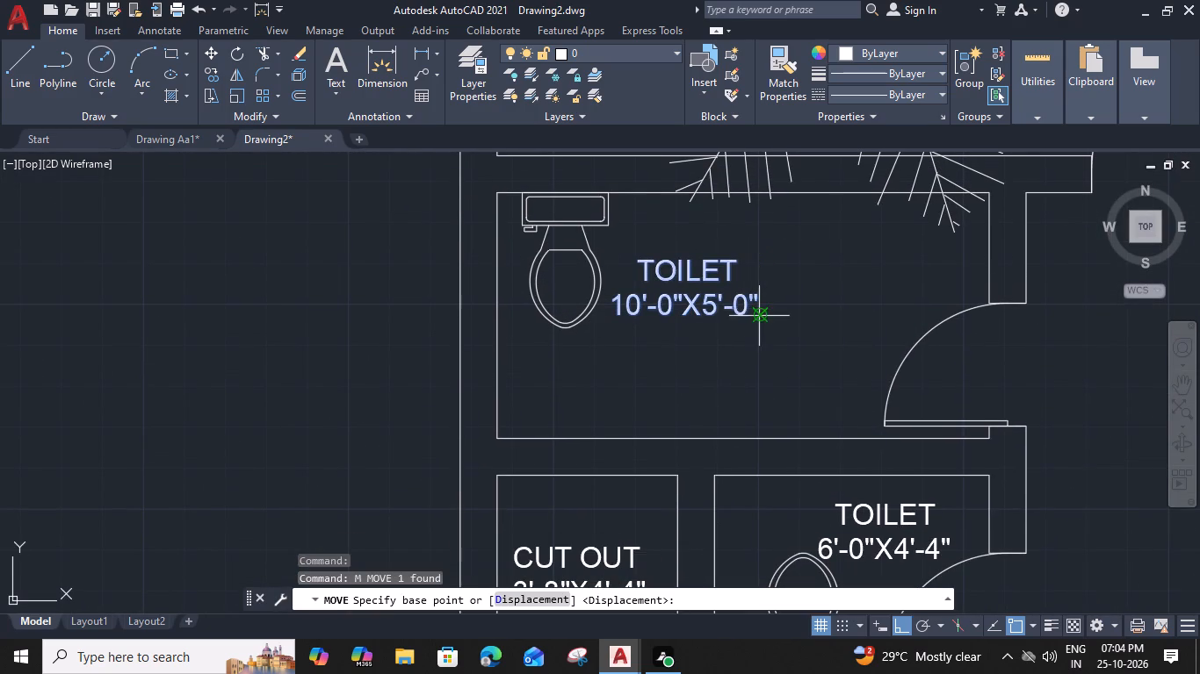
click(759, 311)
click(871, 317)
Rotate the toilet fixture in the 10'-0"X5'-0" toilet by 180° about its tank's upper right corner.
drag(575, 295, 564, 309)
click(515, 373)
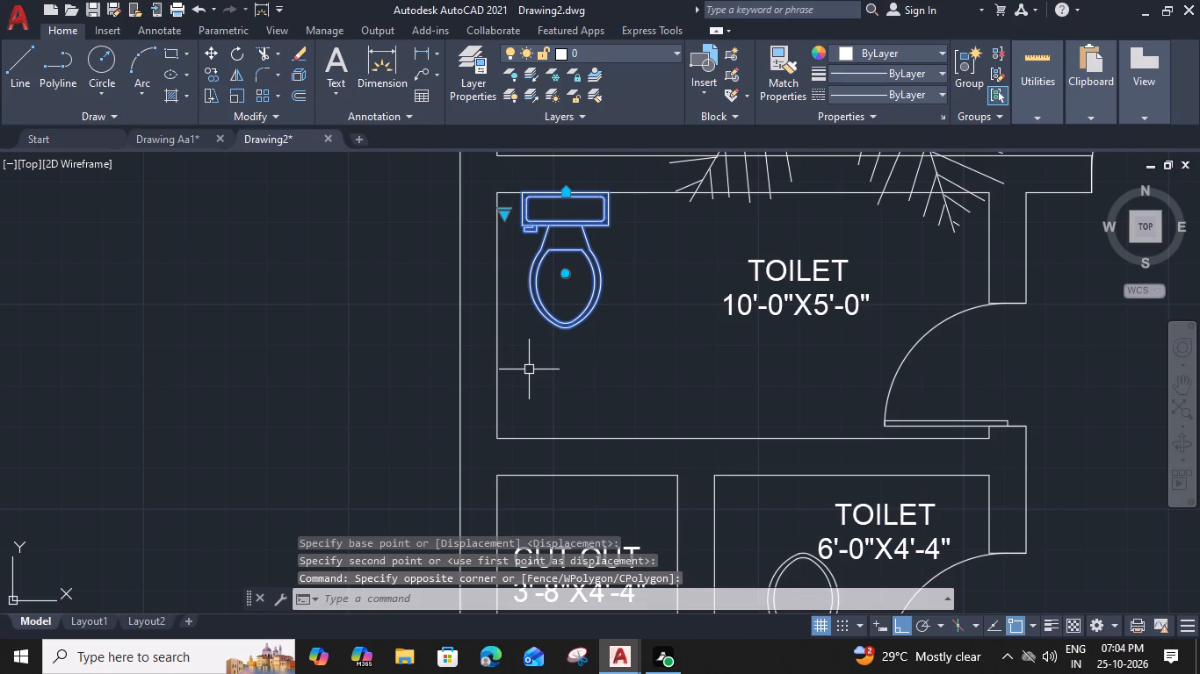
key(r)
text(O)
key(space)
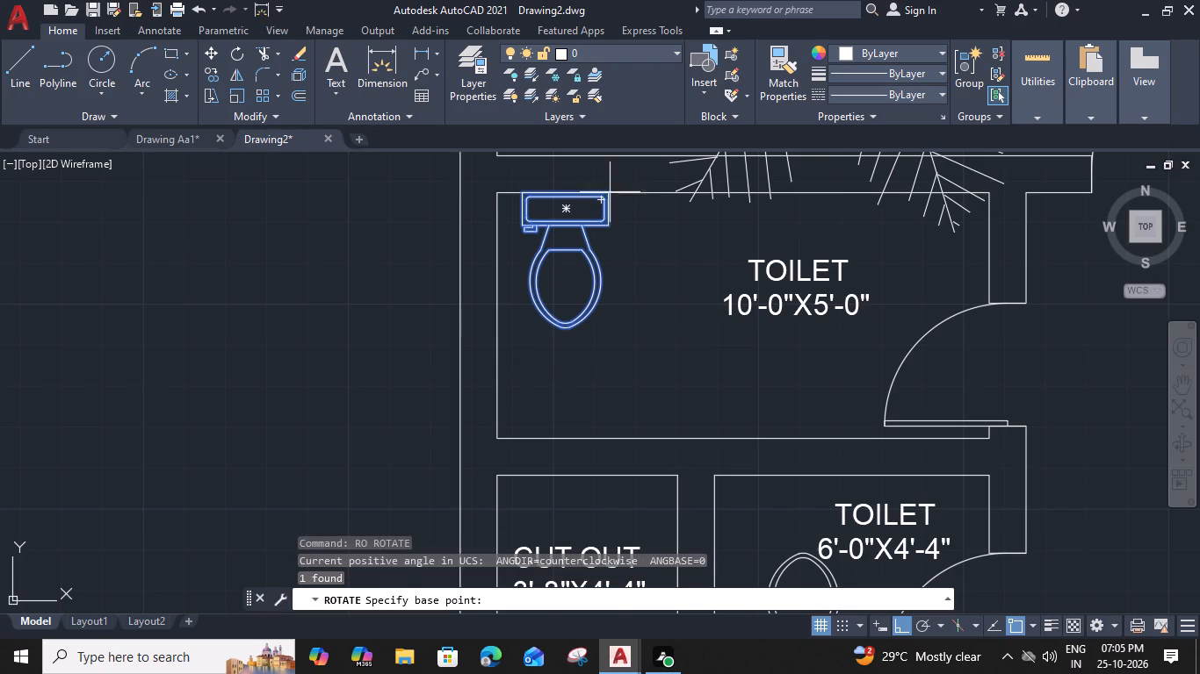
click(611, 195)
scroll(569, 195, up, 2)
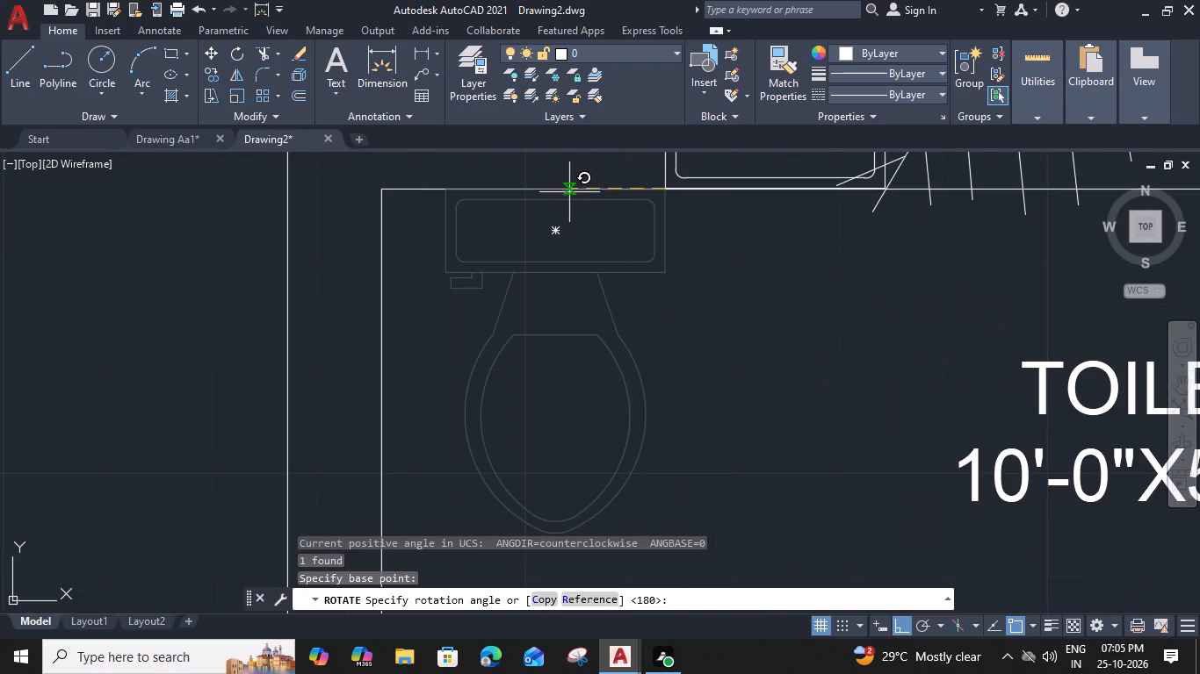
click(575, 189)
Move the rotated toilet fixture in the 10'-0"X5'-0" toilet down so its tank back sits on the room's lower wall.
click(678, 159)
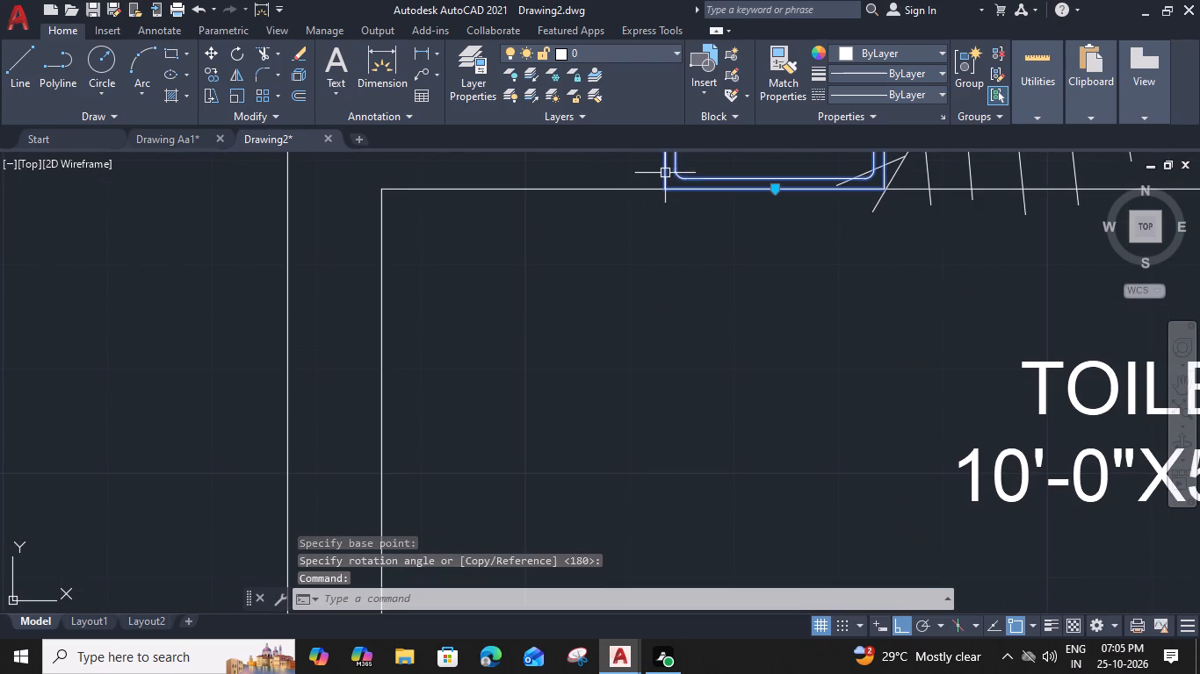
key(m)
key(space)
click(776, 191)
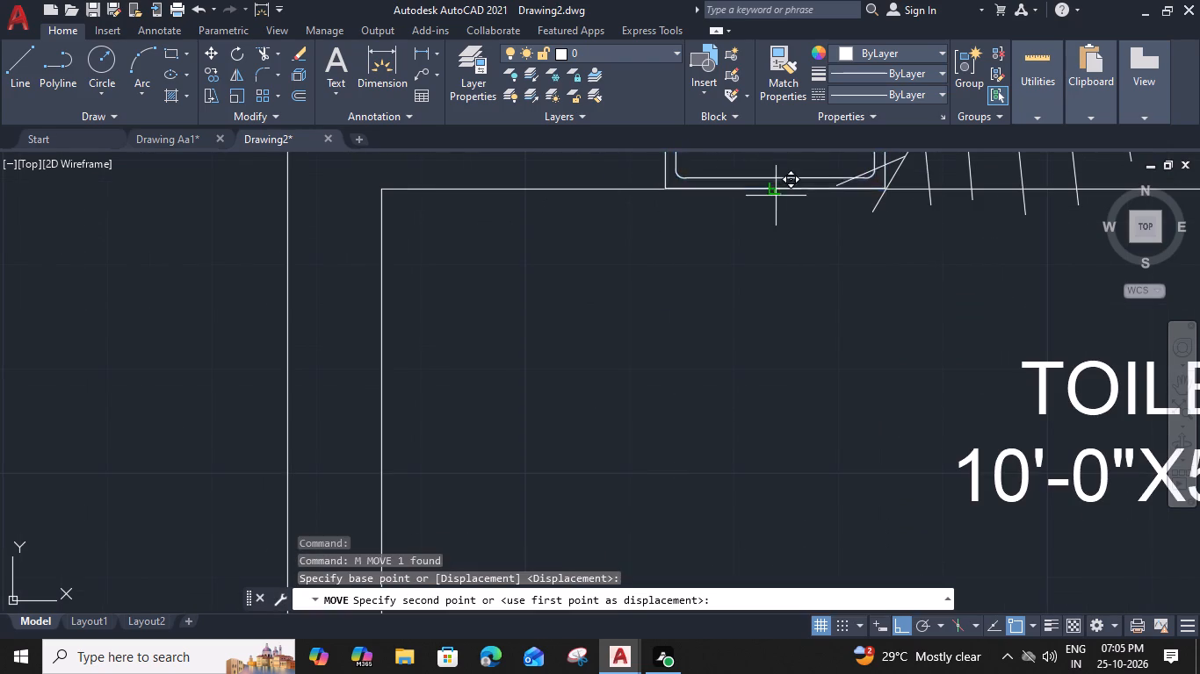
middle_drag(741, 363, 768, 91)
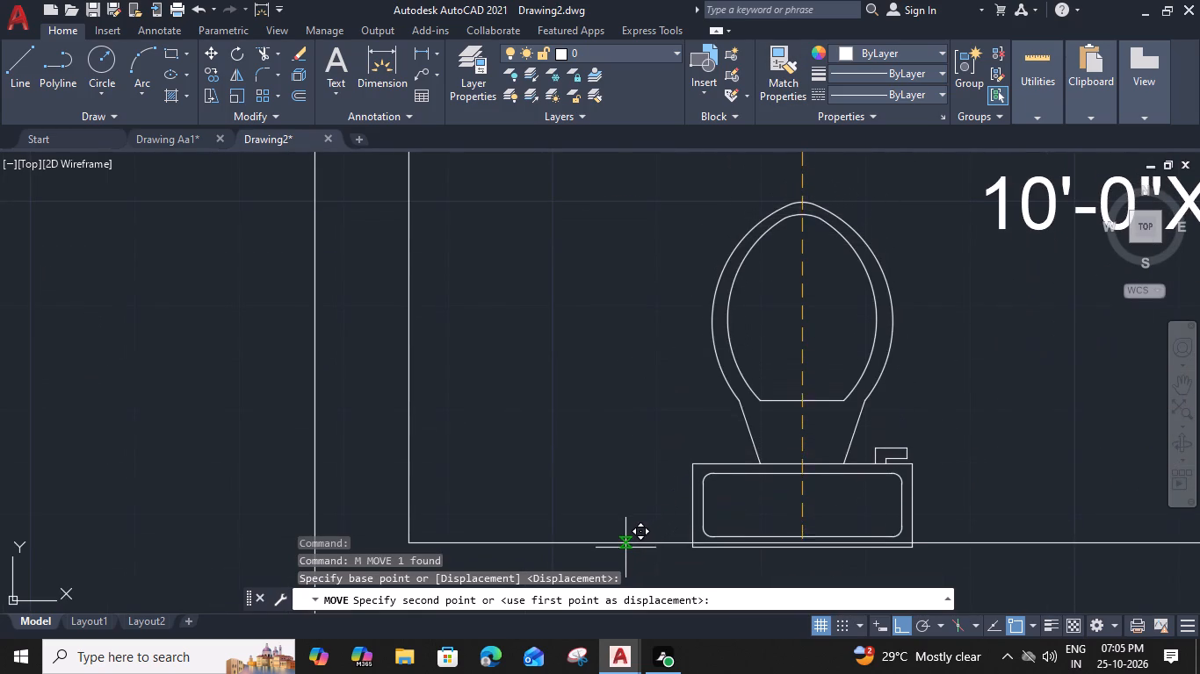
click(624, 541)
Shift the toilet fixture in the 10'-0"X5'-0" toilet slightly to the right along the lower wall.
scroll(671, 470, down, 2)
scroll(809, 427, down, 2)
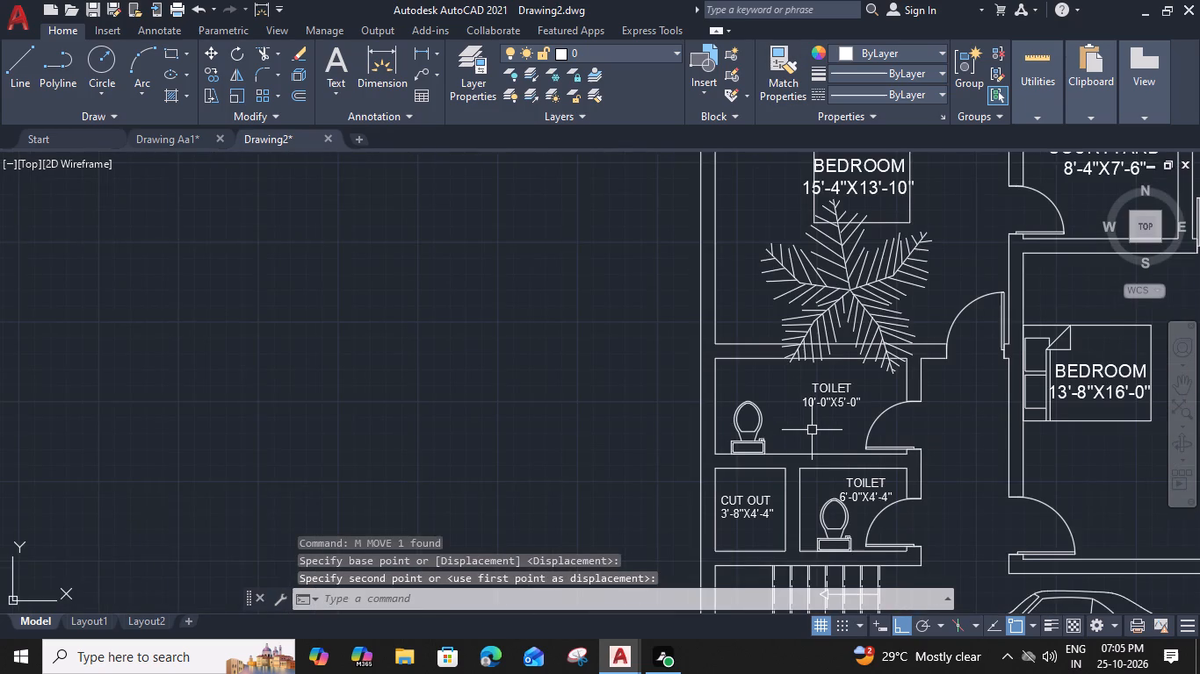
middle_drag(812, 430, 523, 438)
scroll(452, 449, up, 2)
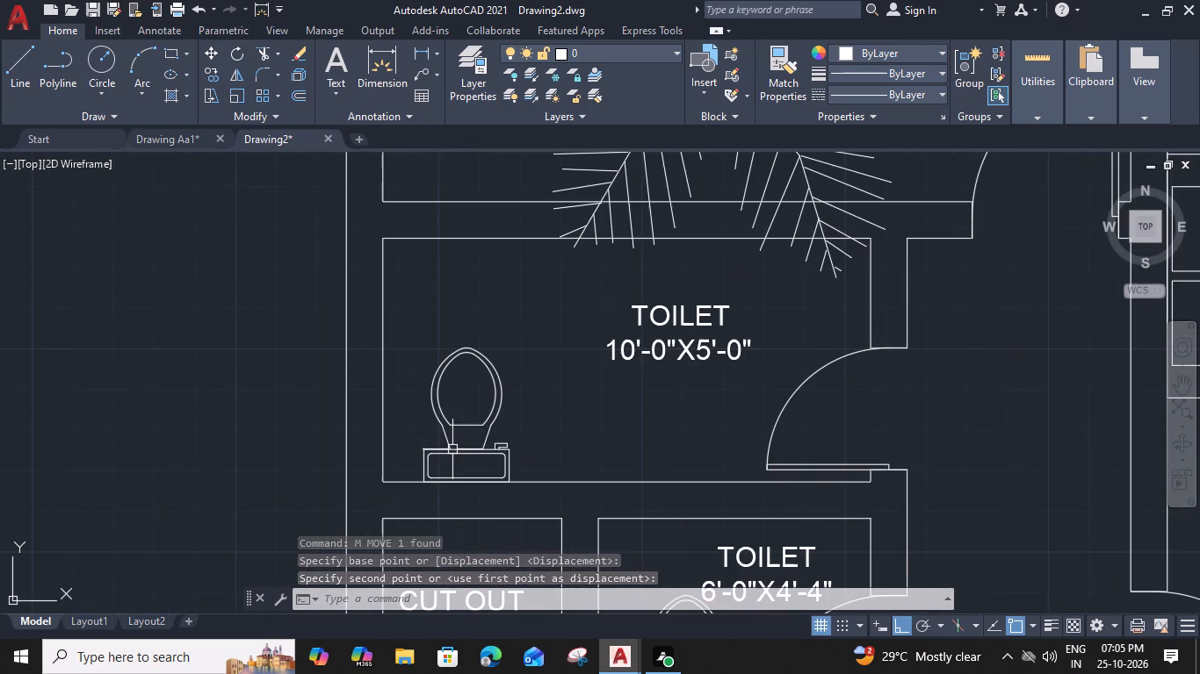
click(461, 451)
text(M)
key(space)
scroll(515, 491, up, 2)
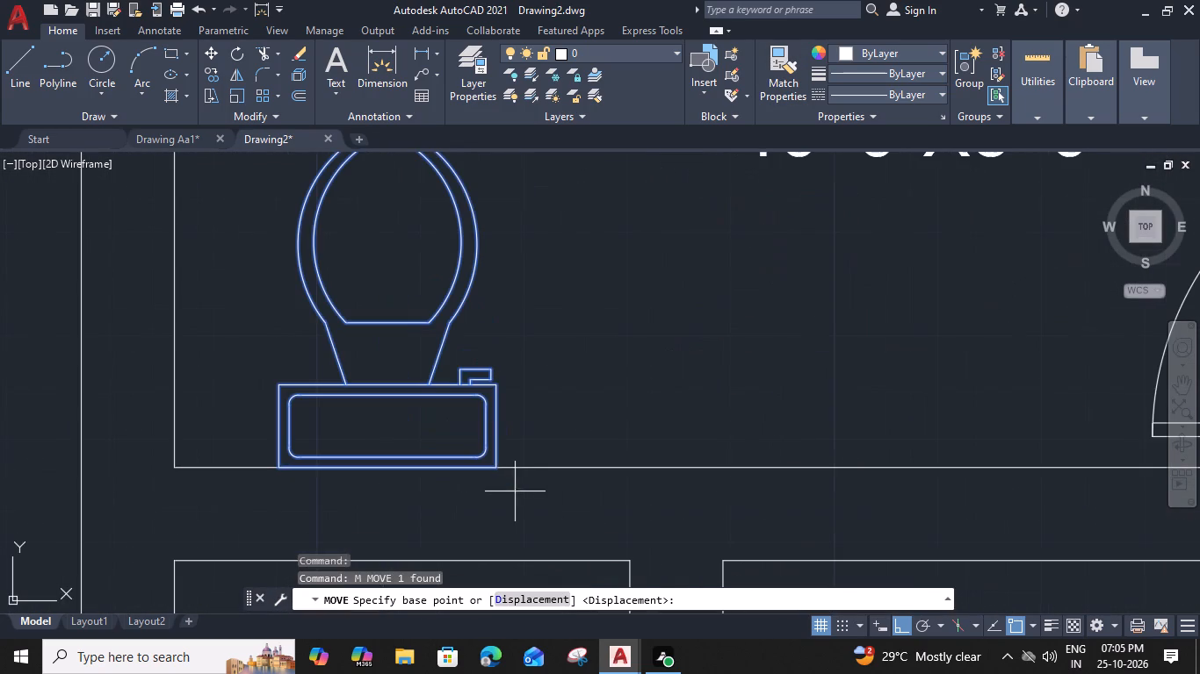
click(498, 470)
click(543, 473)
scroll(543, 473, down, 2)
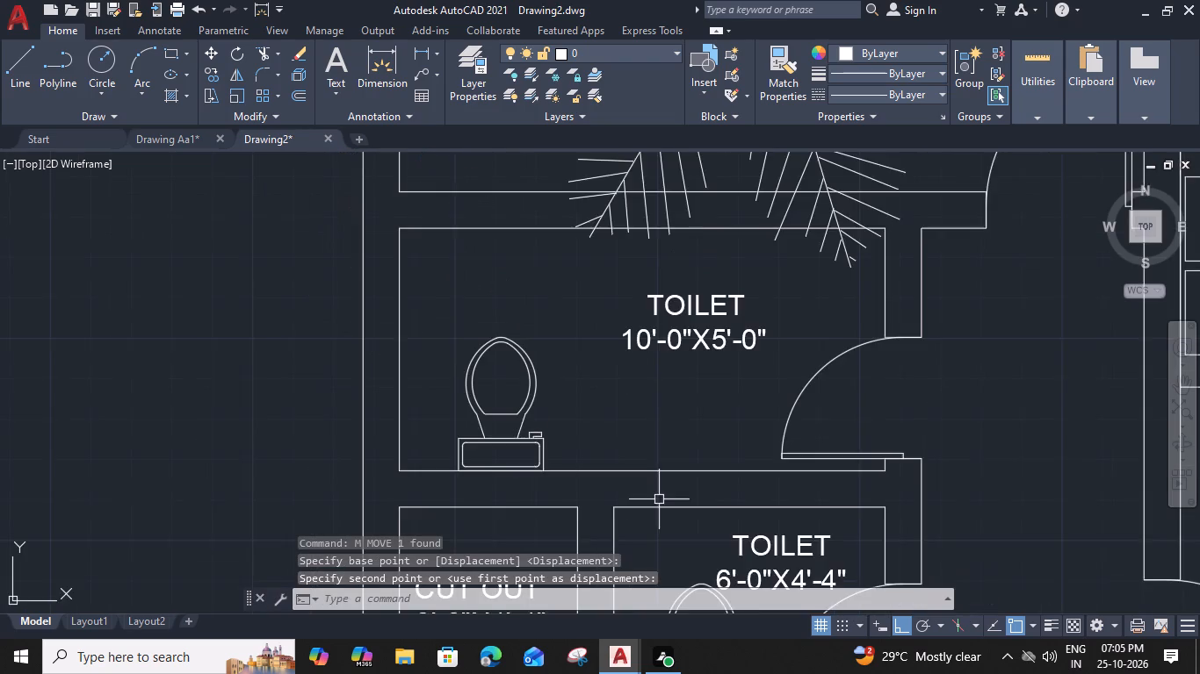
Draw a small circle in the lower left corner of the 6'-0"X4'-4" toilet, between the wall and the fixture.
middle_drag(659, 499, 625, 167)
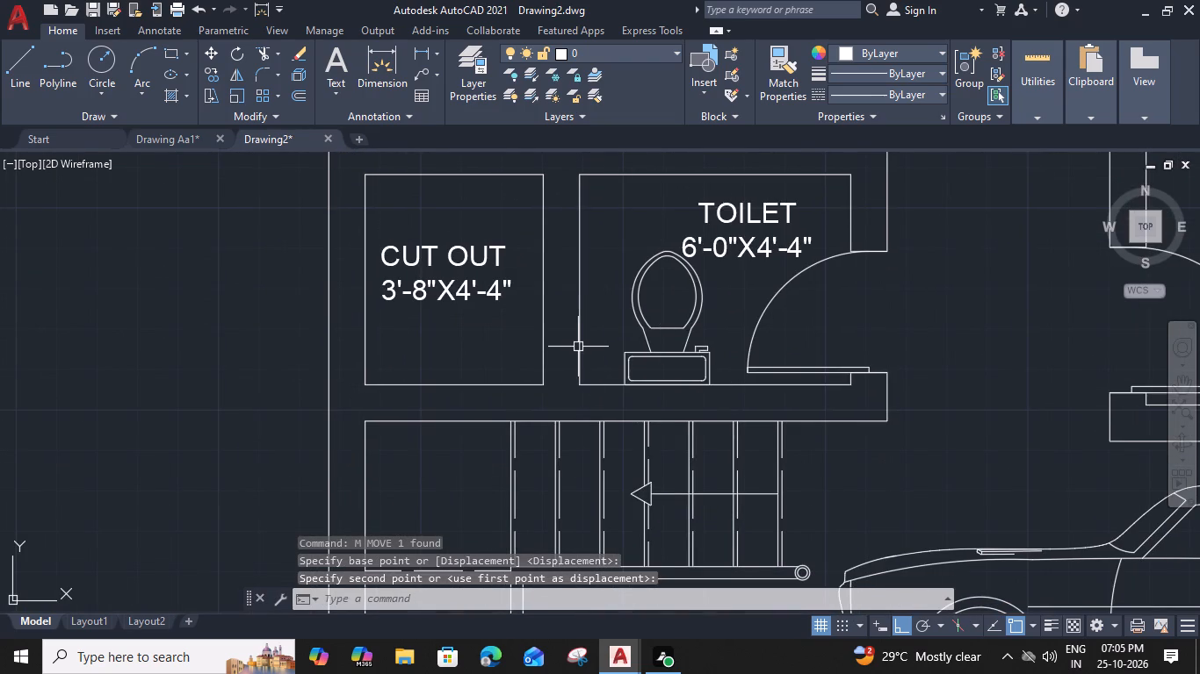
key(c)
key(space)
scroll(608, 358, up, 2)
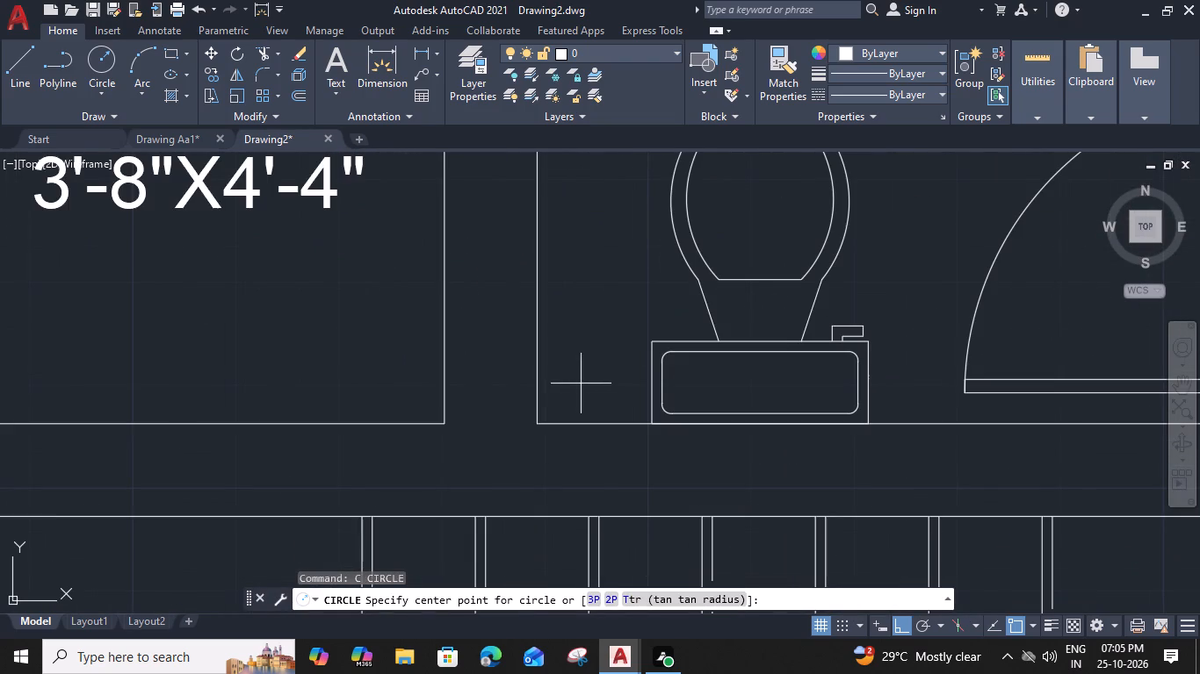
click(581, 384)
click(588, 396)
scroll(580, 385, up, 2)
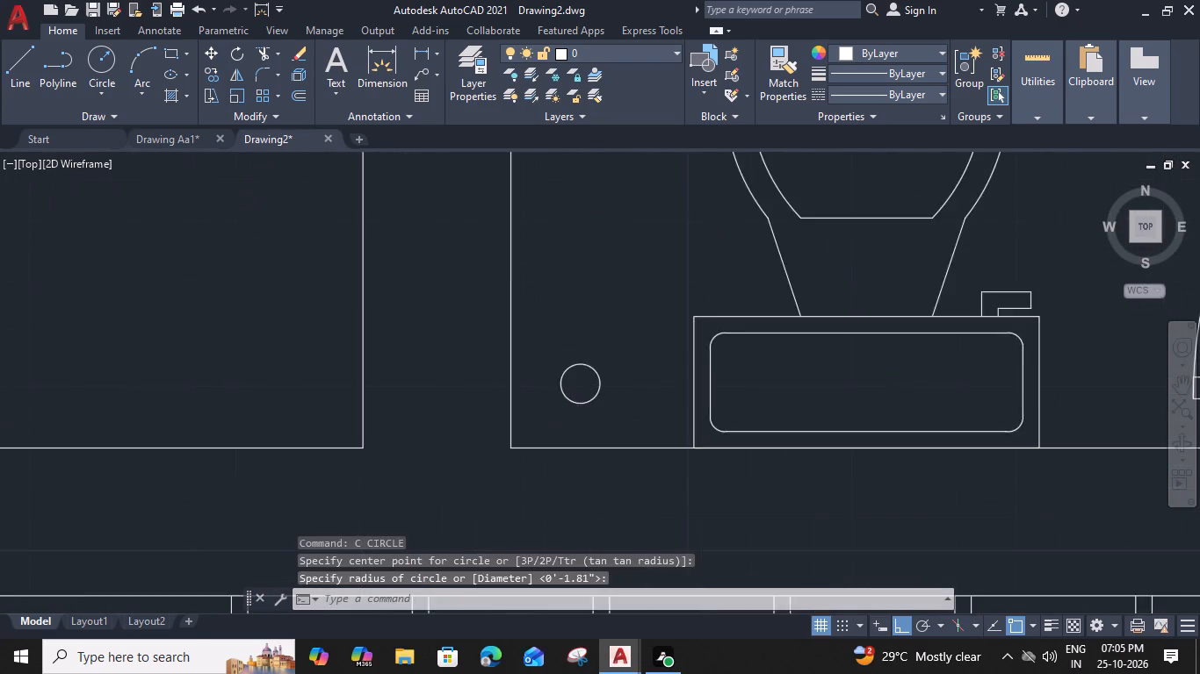
Offset the small circle inward by 0.3" to make a concentric inner ring.
click(588, 410)
key(o)
key(space)
text(0.3")
key(Return)
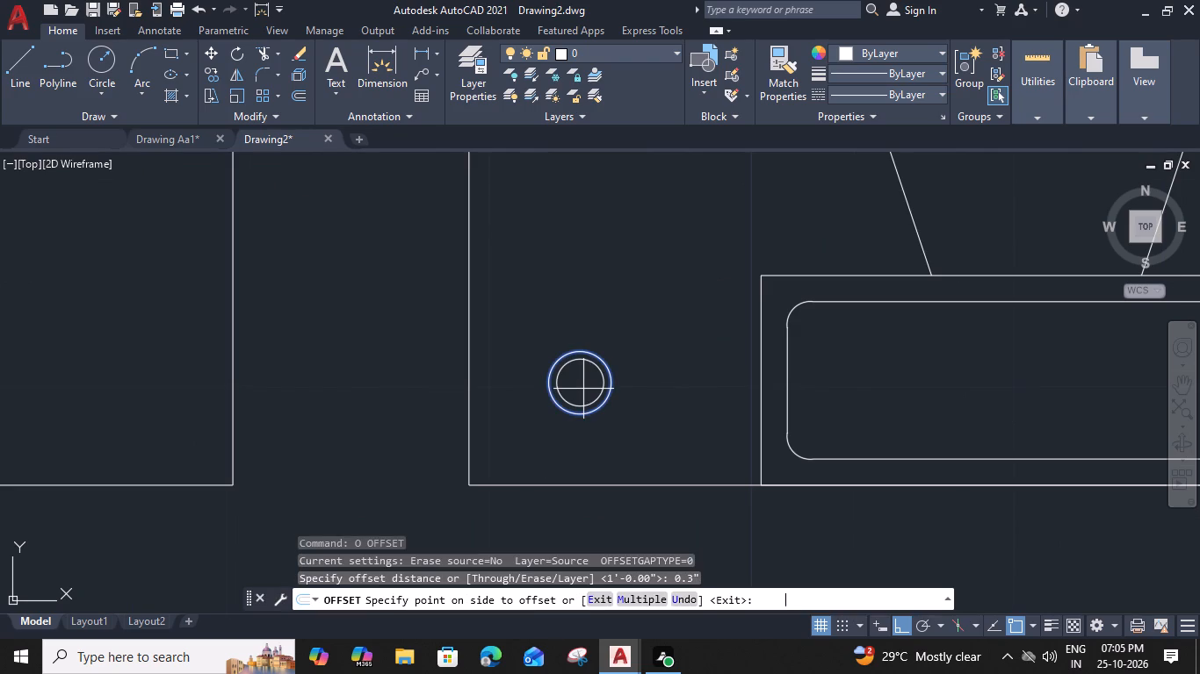
click(576, 376)
key(space)
Draw a vertical and a horizontal line across the outer circle through its centre.
text(L)
key(space)
scroll(577, 374, up, 2)
drag(583, 321, 583, 333)
click(581, 478)
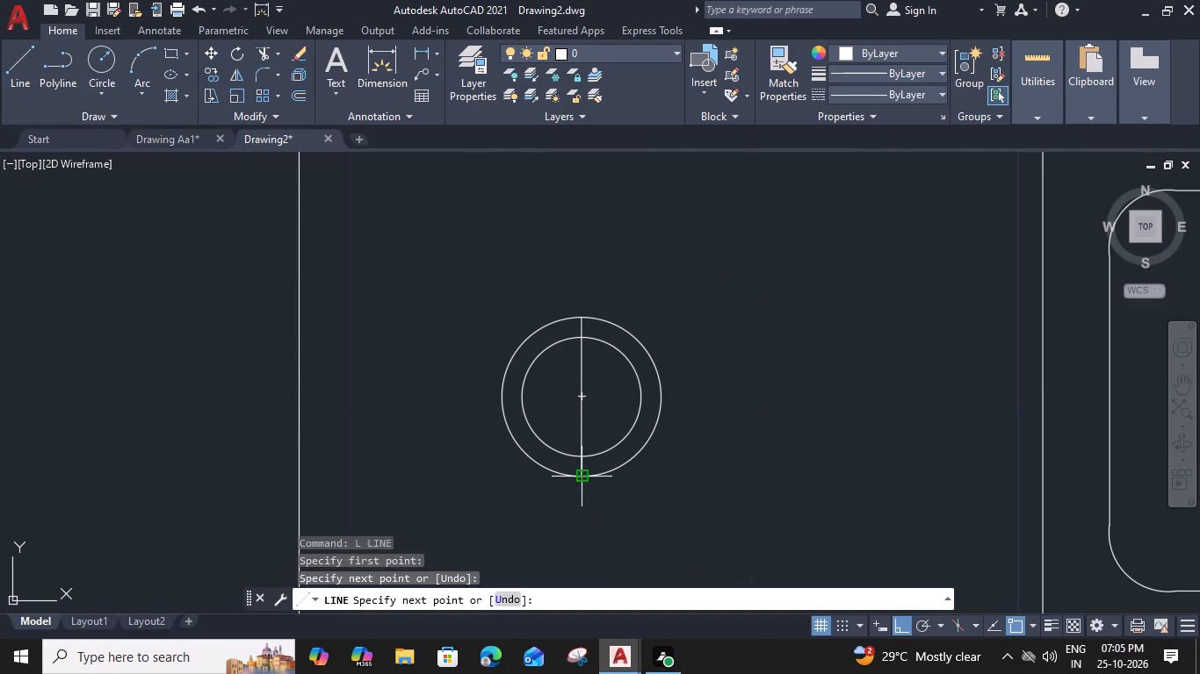
key(space)
key(space)
click(505, 395)
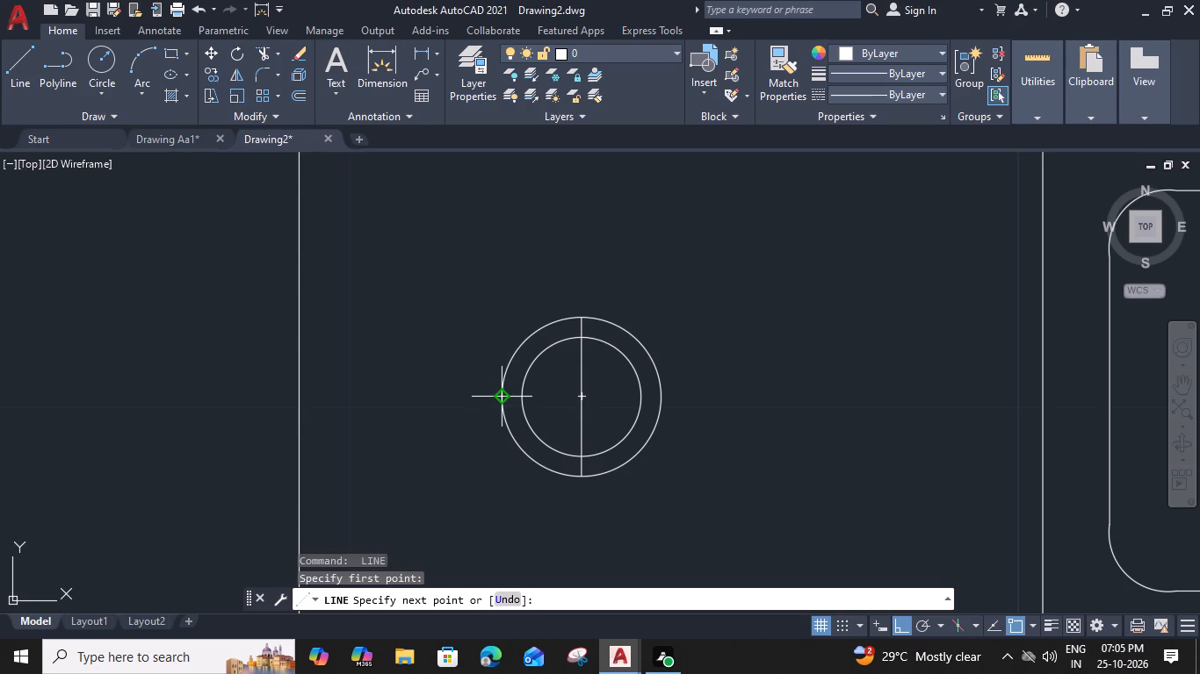
click(656, 397)
key(space)
Draw two crossing diagonal lines across the outer circle through its centre.
key(space)
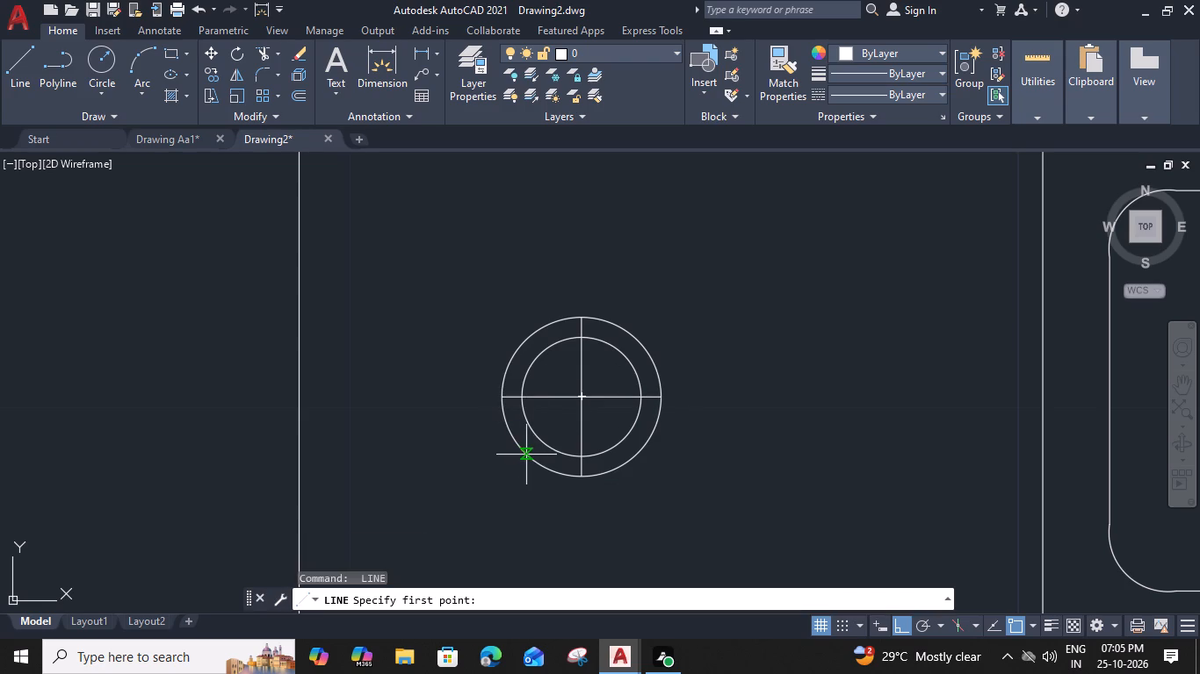
click(530, 458)
click(638, 344)
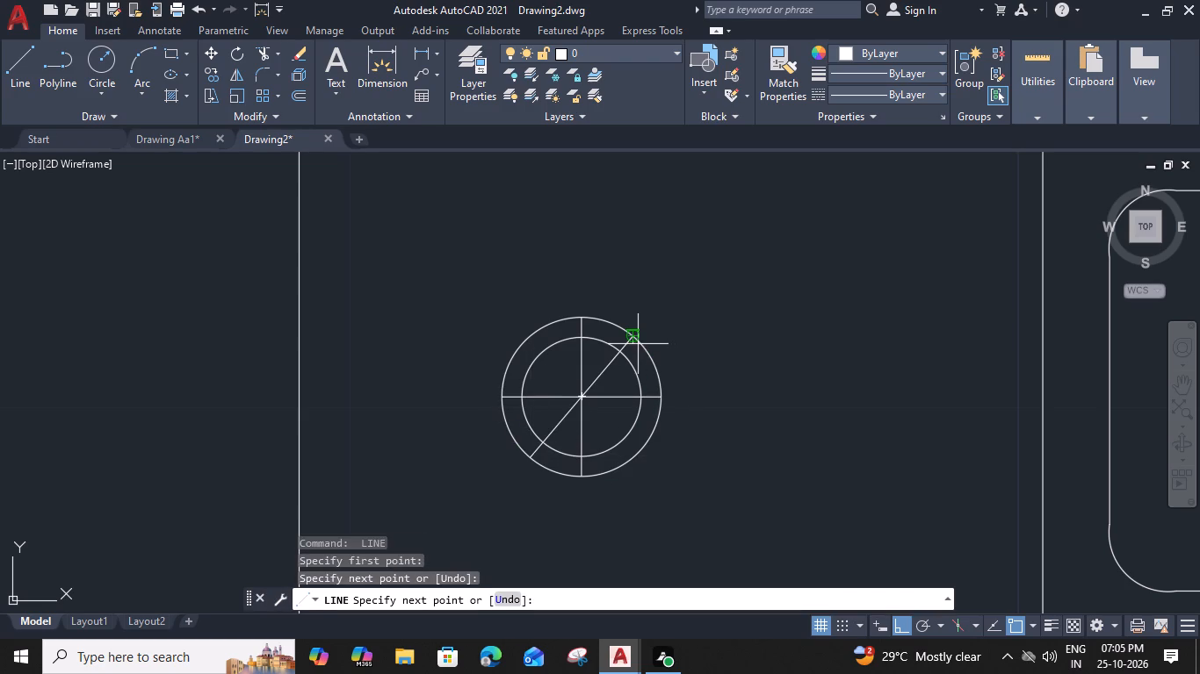
key(space)
key(space)
click(640, 452)
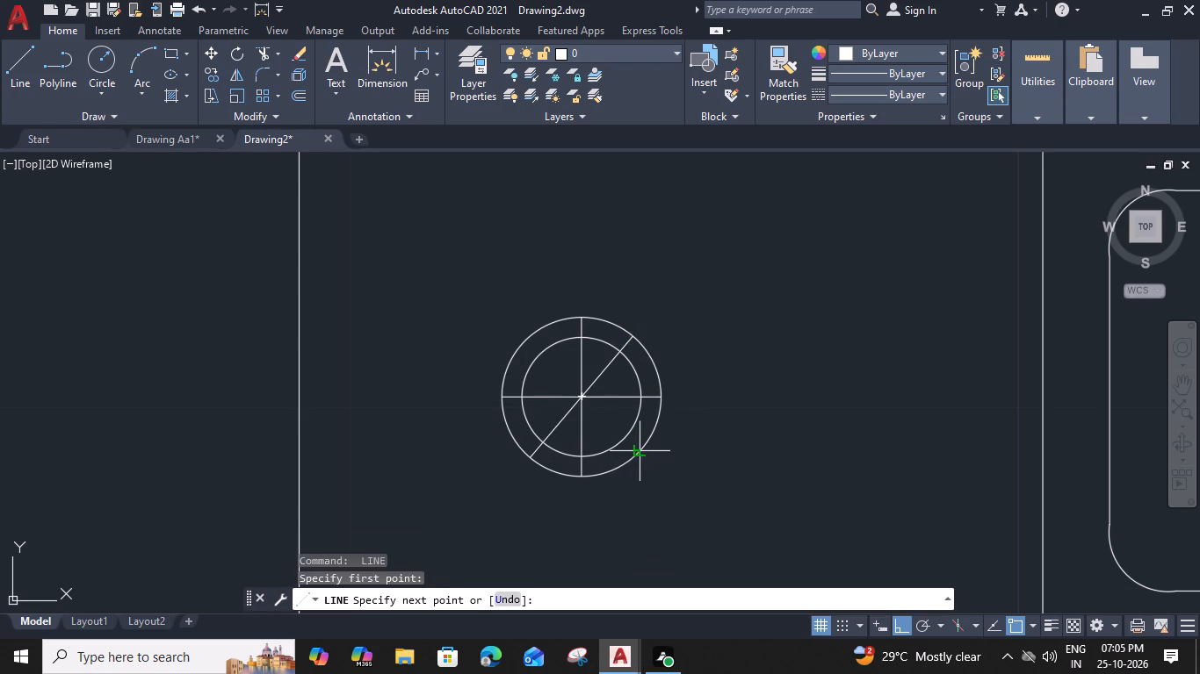
click(520, 344)
key(space)
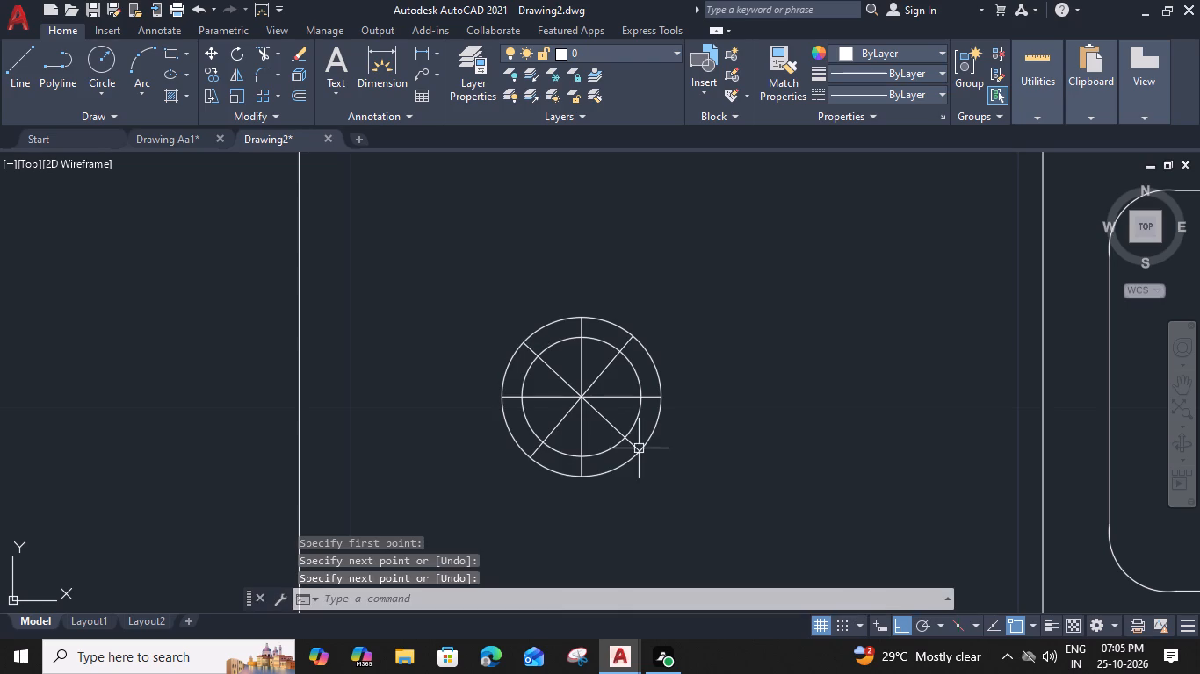
Group the two circles and four crossing lines into one drain symbol.
drag(710, 276, 644, 355)
click(468, 533)
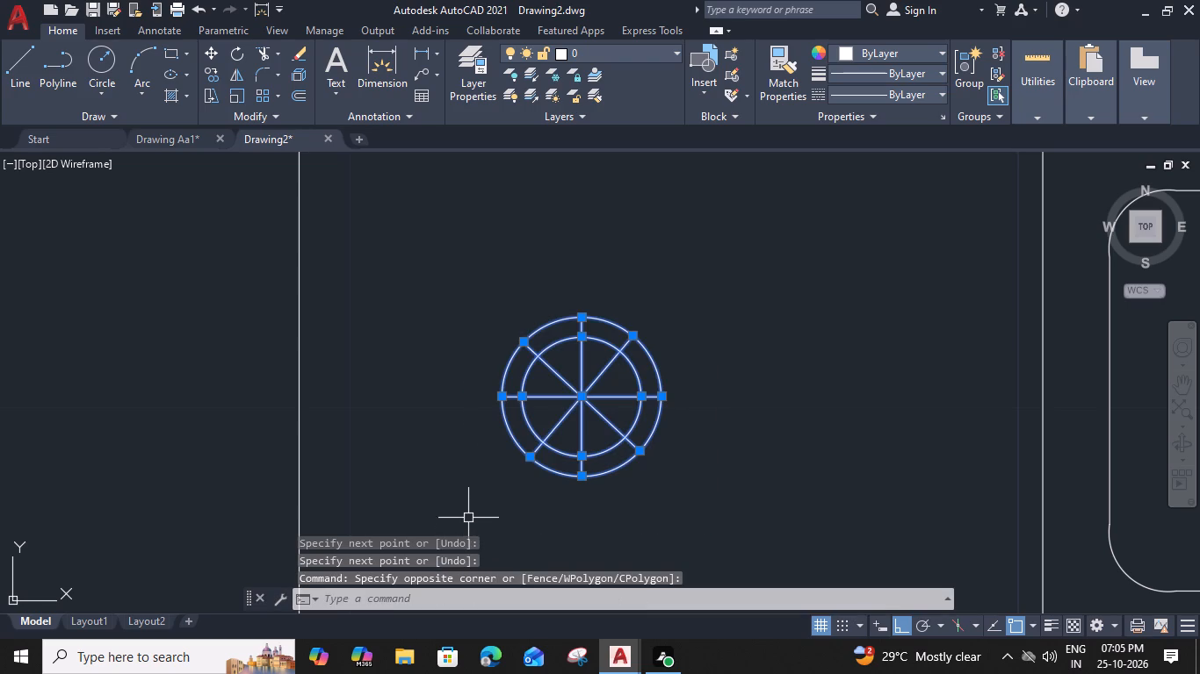
key(c)
key(BackSpace)
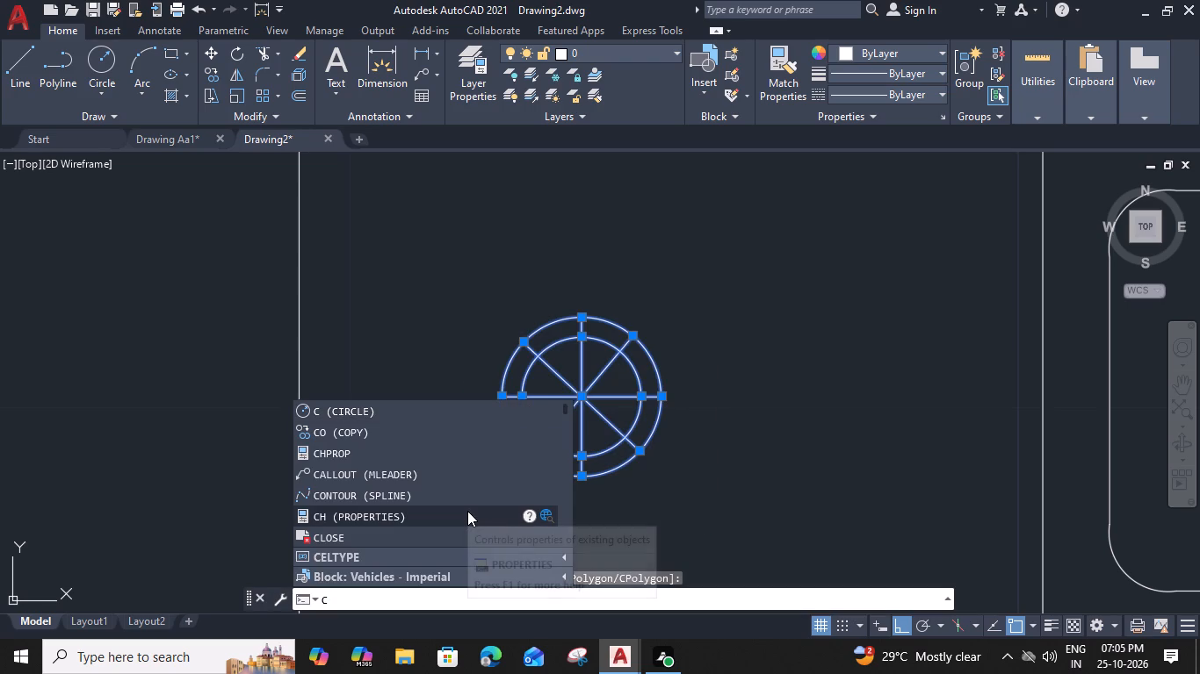
key(BackSpace)
text(G)
key(space)
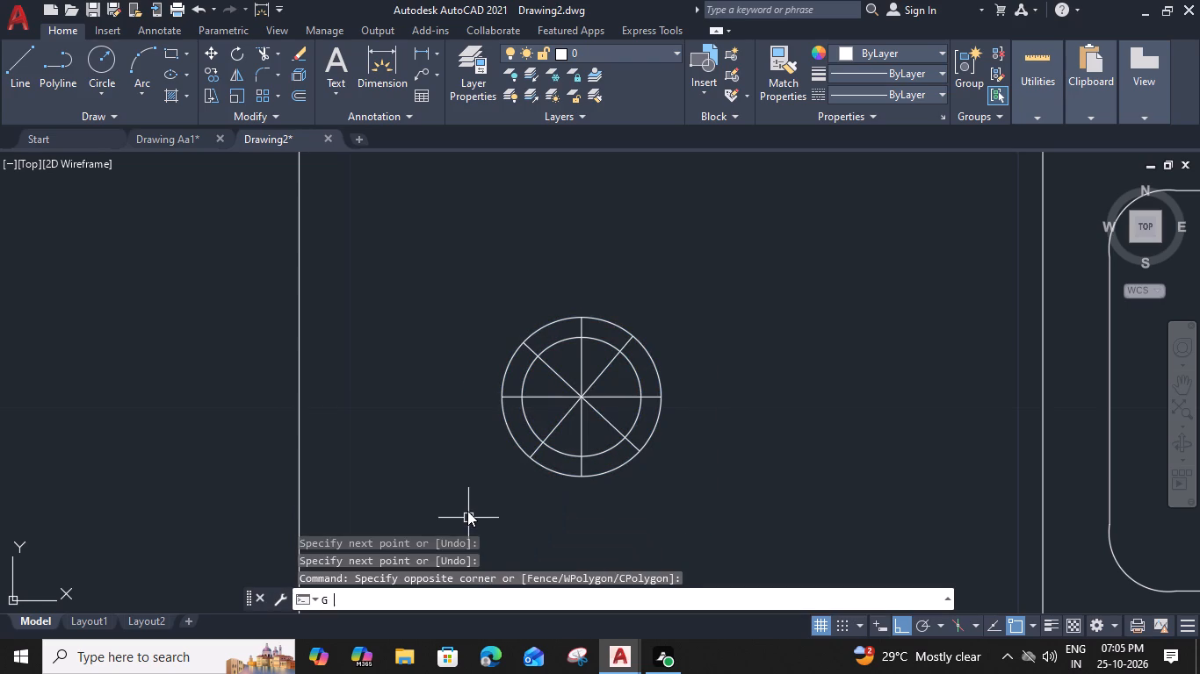
Copy the grouped drain symbol from its centre straight up into the 10'-0"X5'-0" toilet.
drag(697, 352, 689, 356)
click(424, 505)
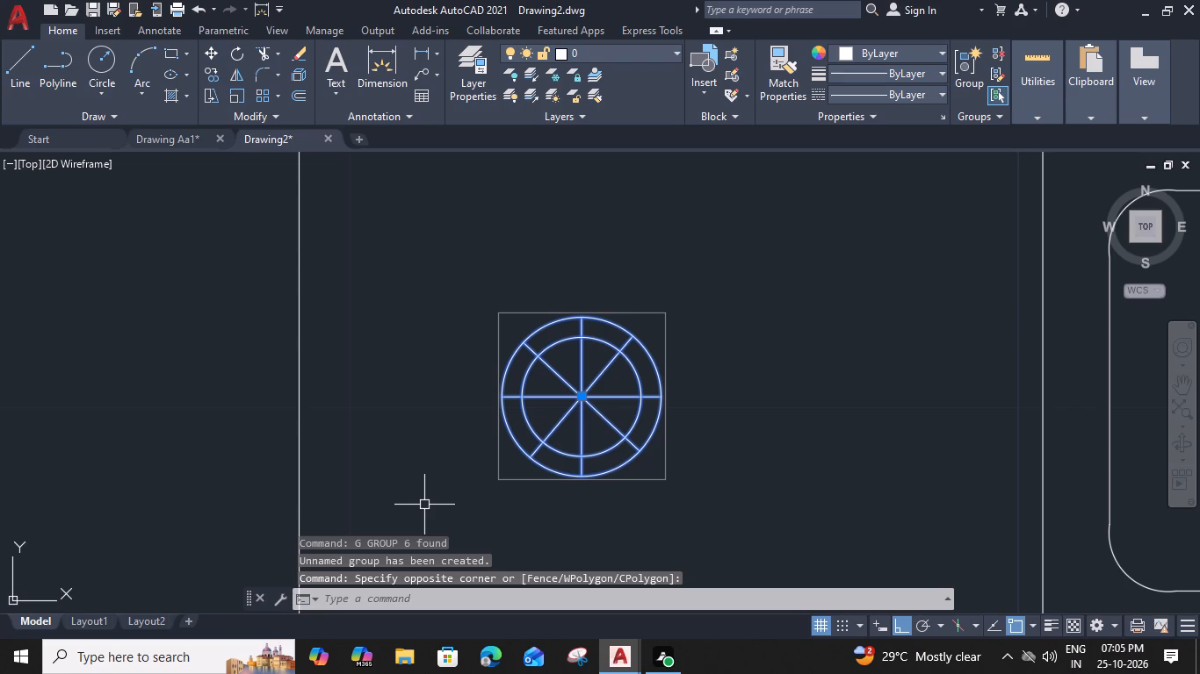
key(g)
key(BackSpace)
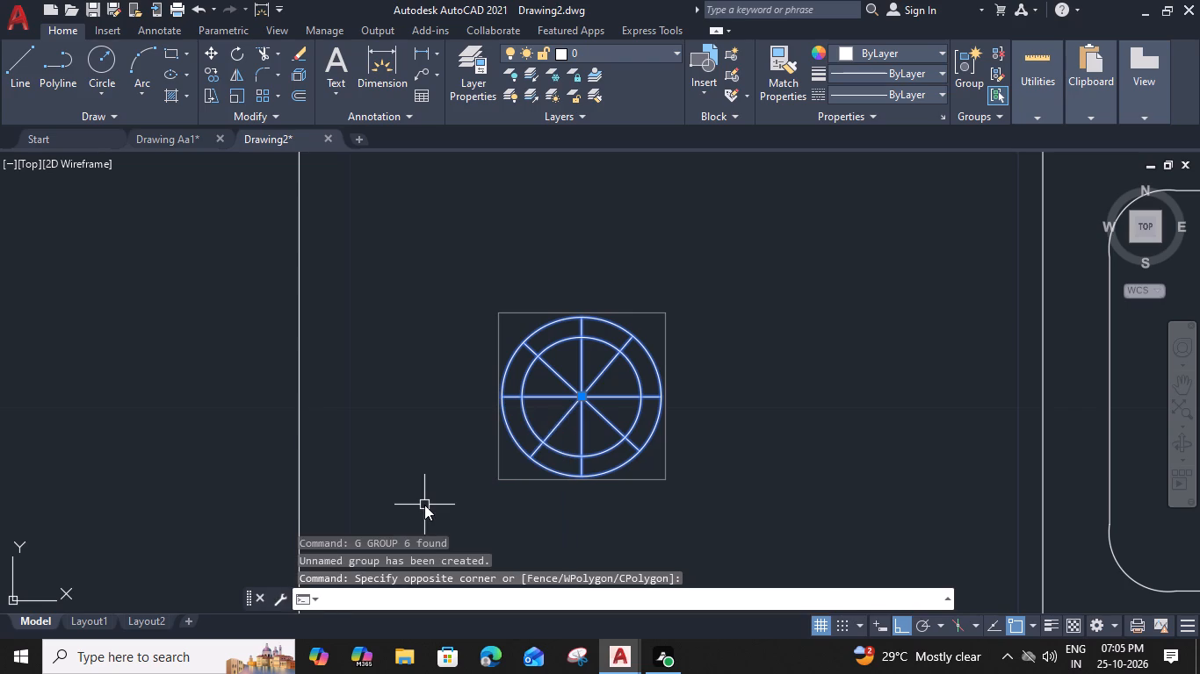
text(CO)
key(space)
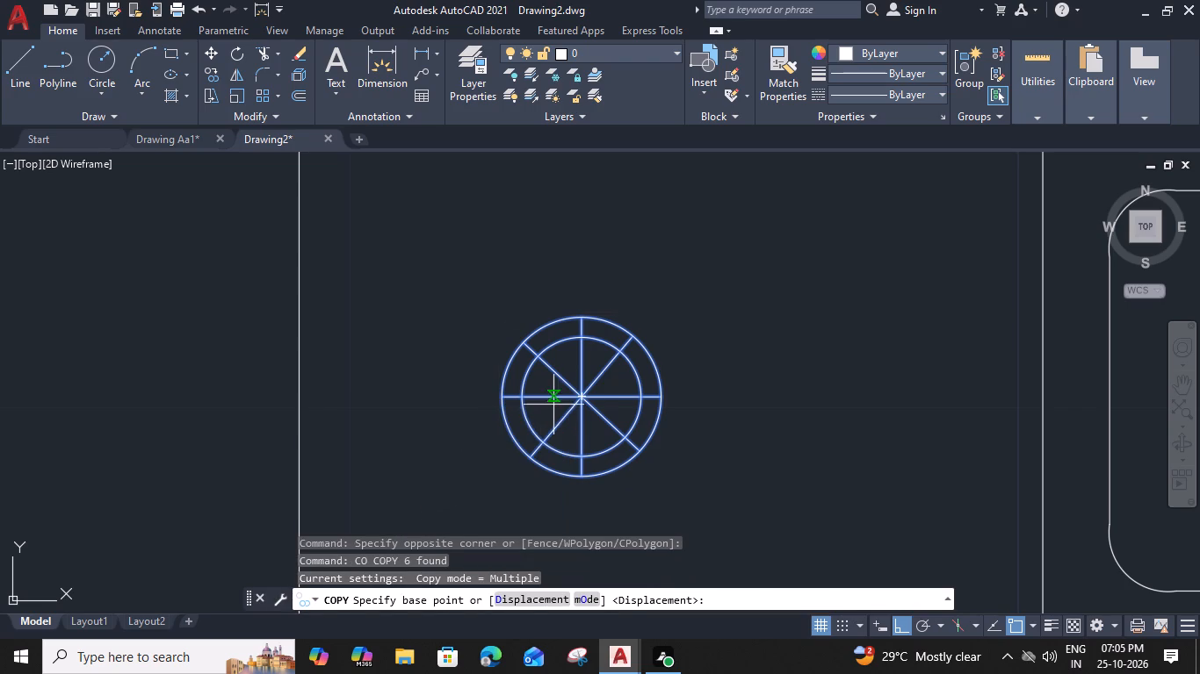
click(579, 399)
scroll(579, 399, down, 3)
middle_drag(546, 237, 670, 673)
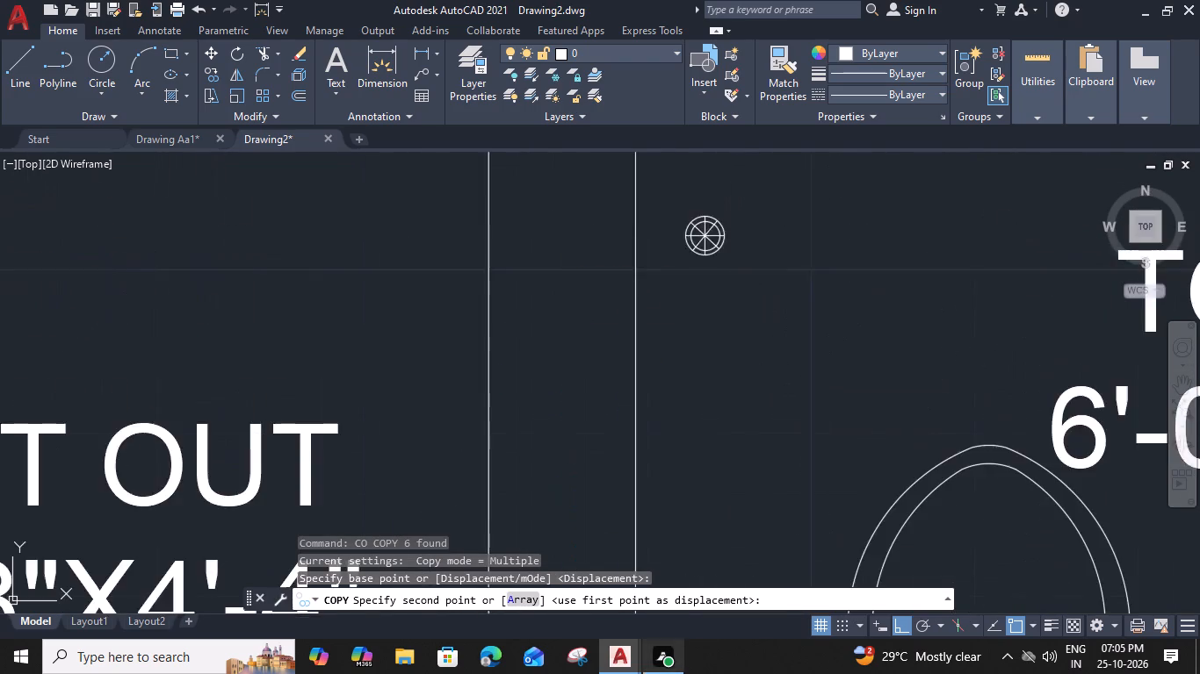
scroll(681, 533, down, 3)
middle_drag(645, 341, 770, 413)
scroll(584, 434, up, 2)
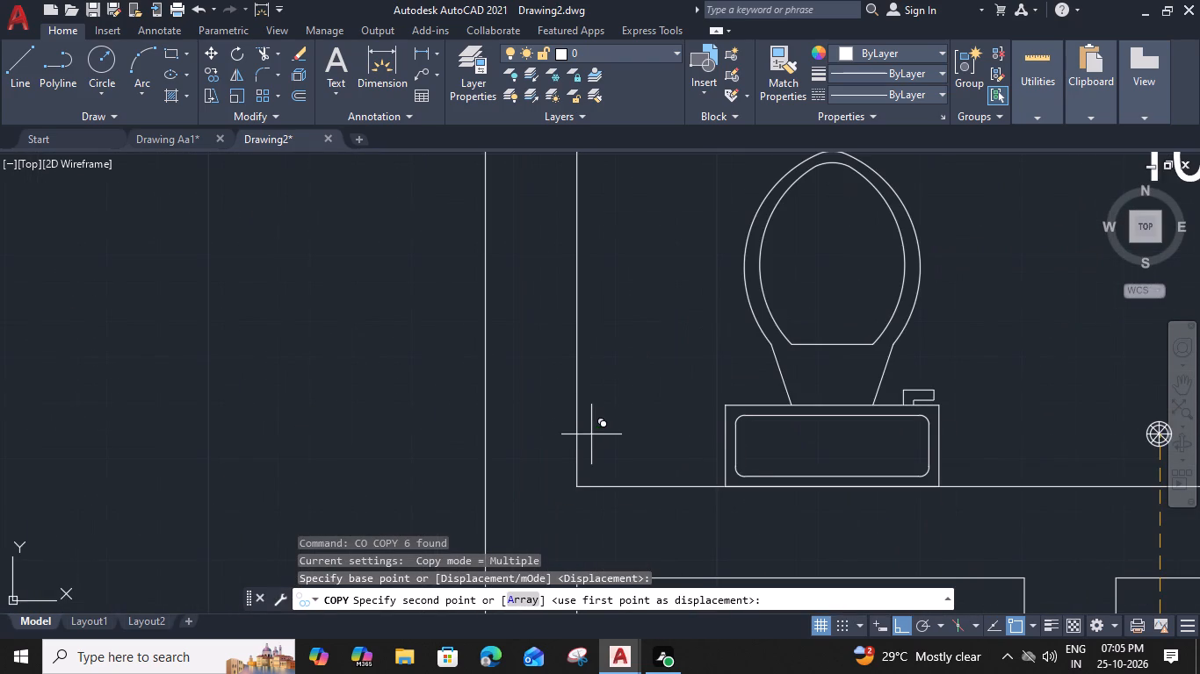
click(665, 432)
key(Escape)
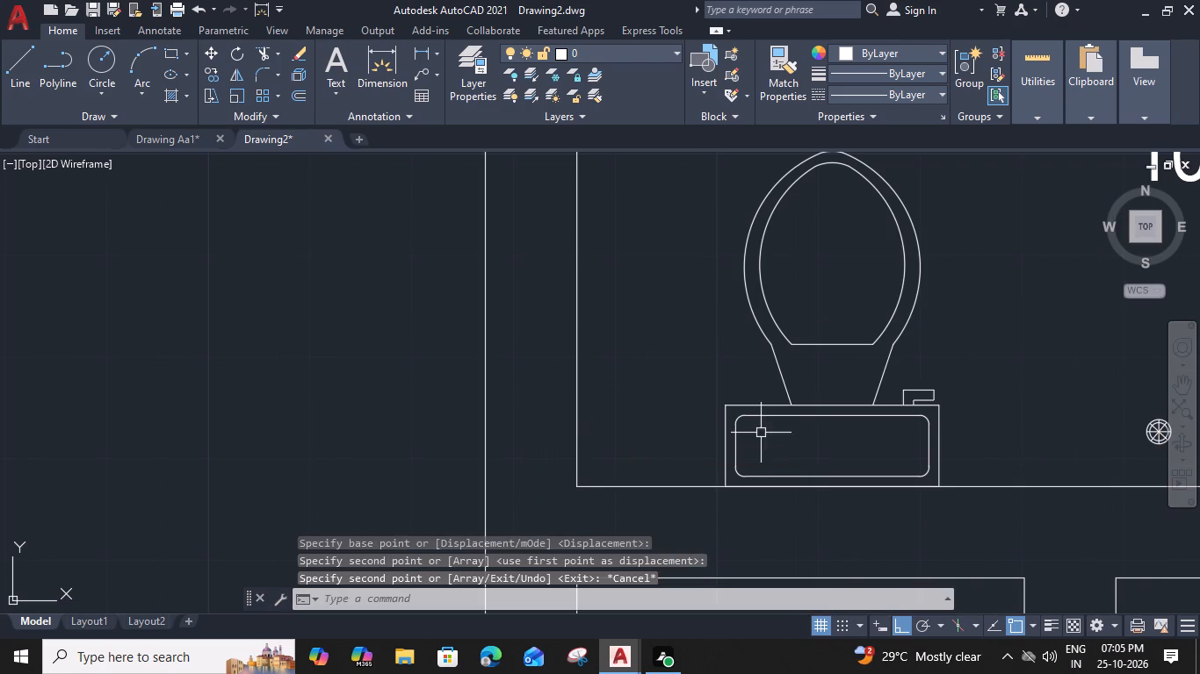
Move the copied drain symbol horizontally left, between the left wall and the fixture of the 10'-0"X5'-0" toilet.
click(1147, 434)
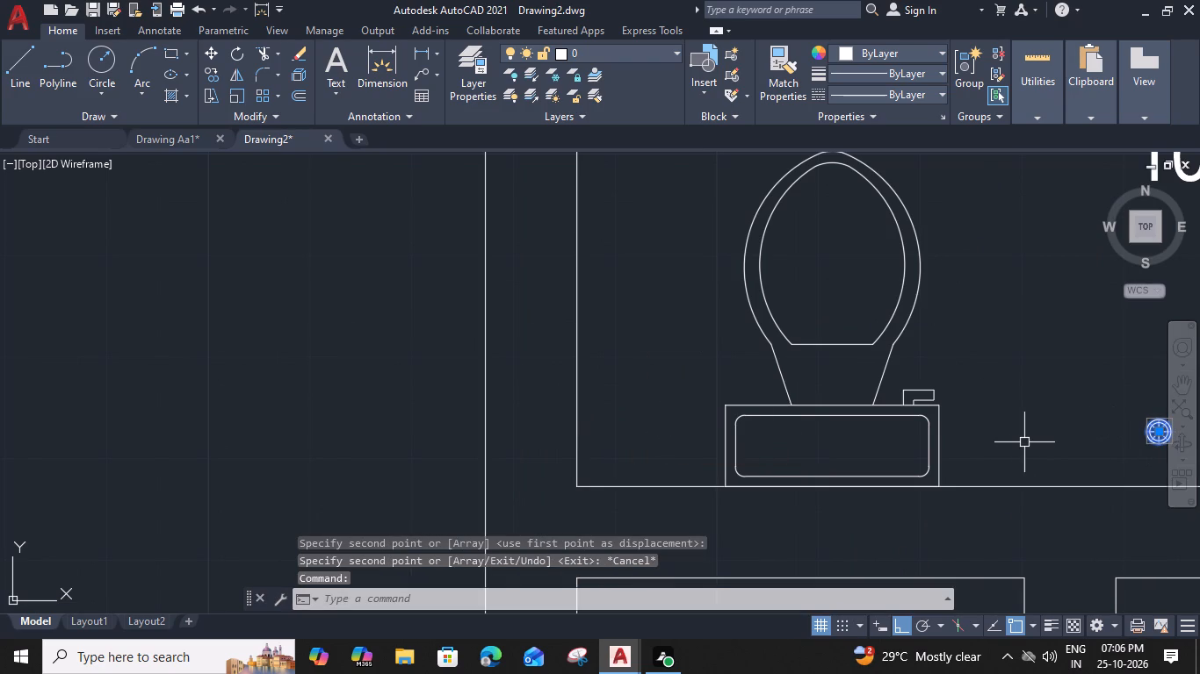
key(m)
key(space)
click(1141, 434)
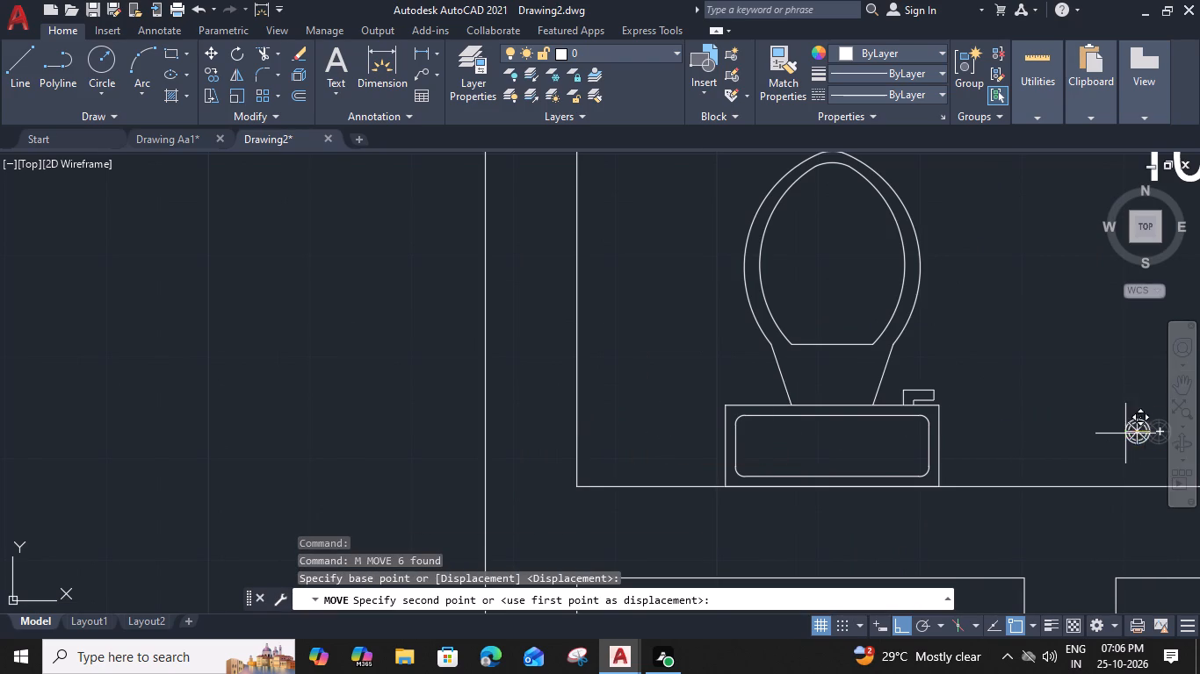
click(621, 440)
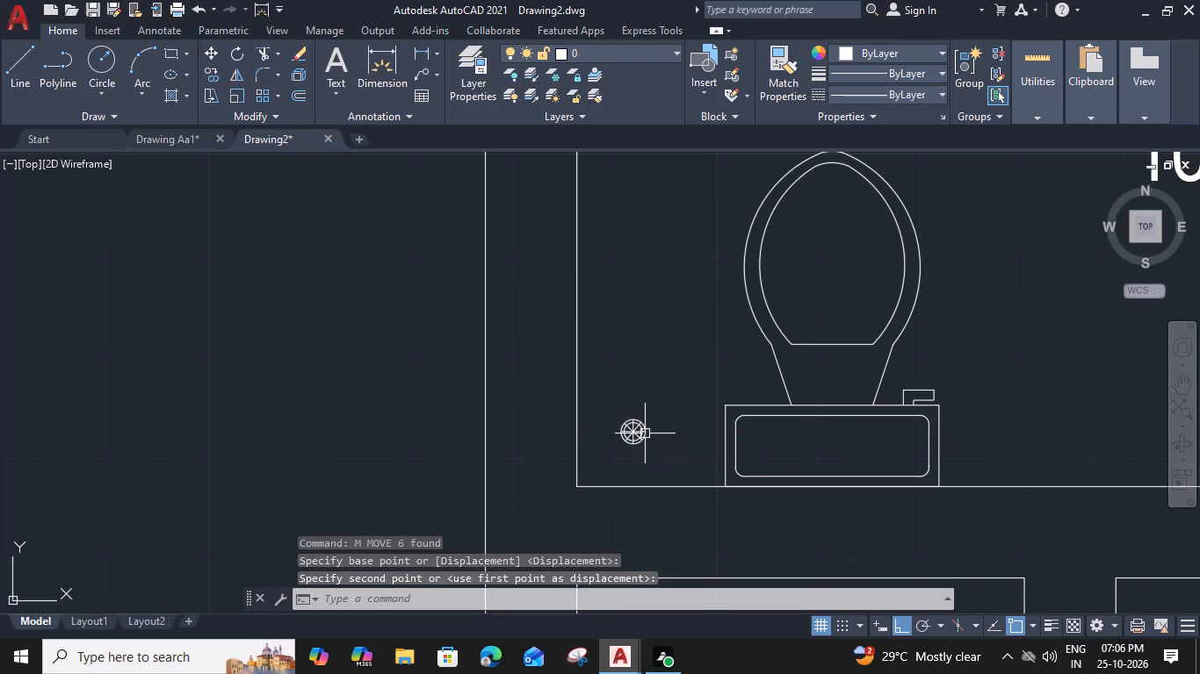
key(Escape)
Copy the toilet fixture from the 10'-0"X5'-0" toilet onto the lower wall beside the door of the 5'-0"X7'-6" toilet.
scroll(719, 418, down, 2)
middle_drag(965, 409, 778, 420)
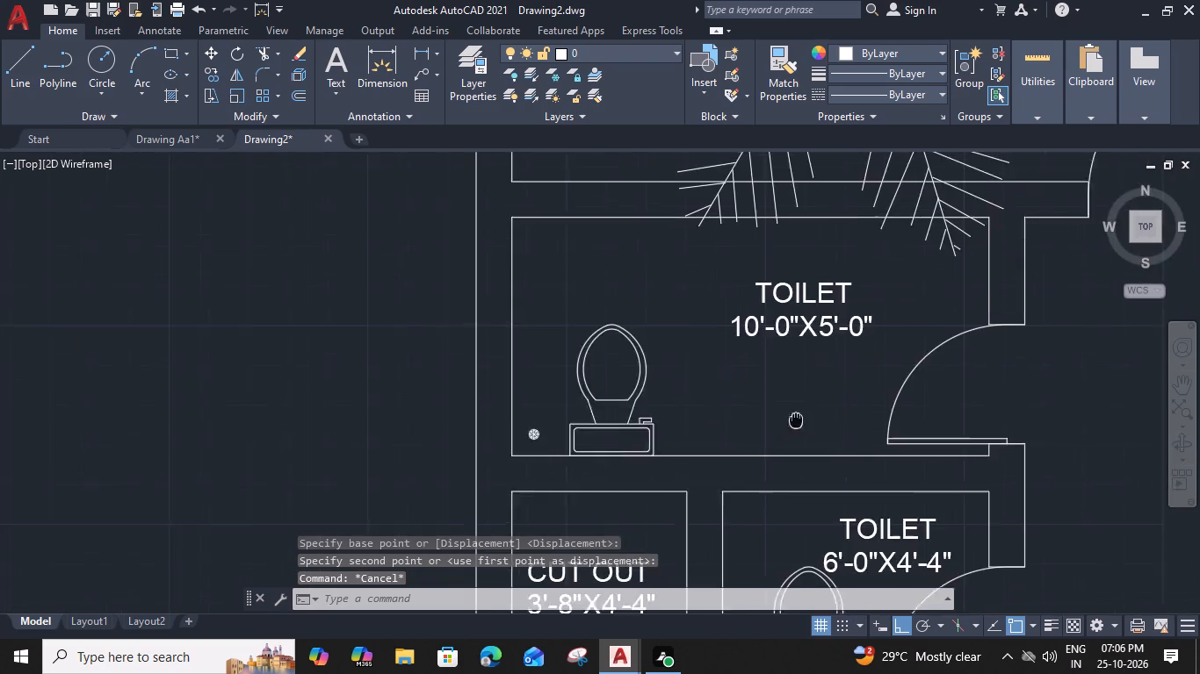
middle_drag(778, 420, 445, 491)
scroll(625, 354, down, 2)
middle_drag(627, 331, 510, 341)
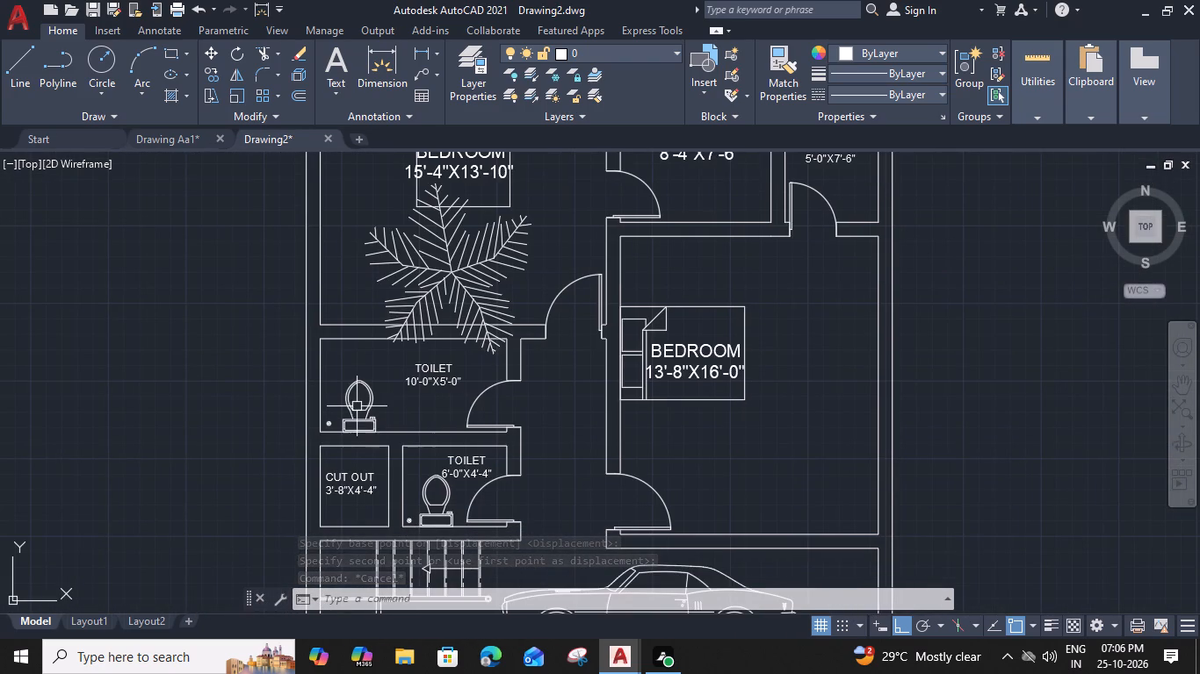
click(366, 412)
text(CO)
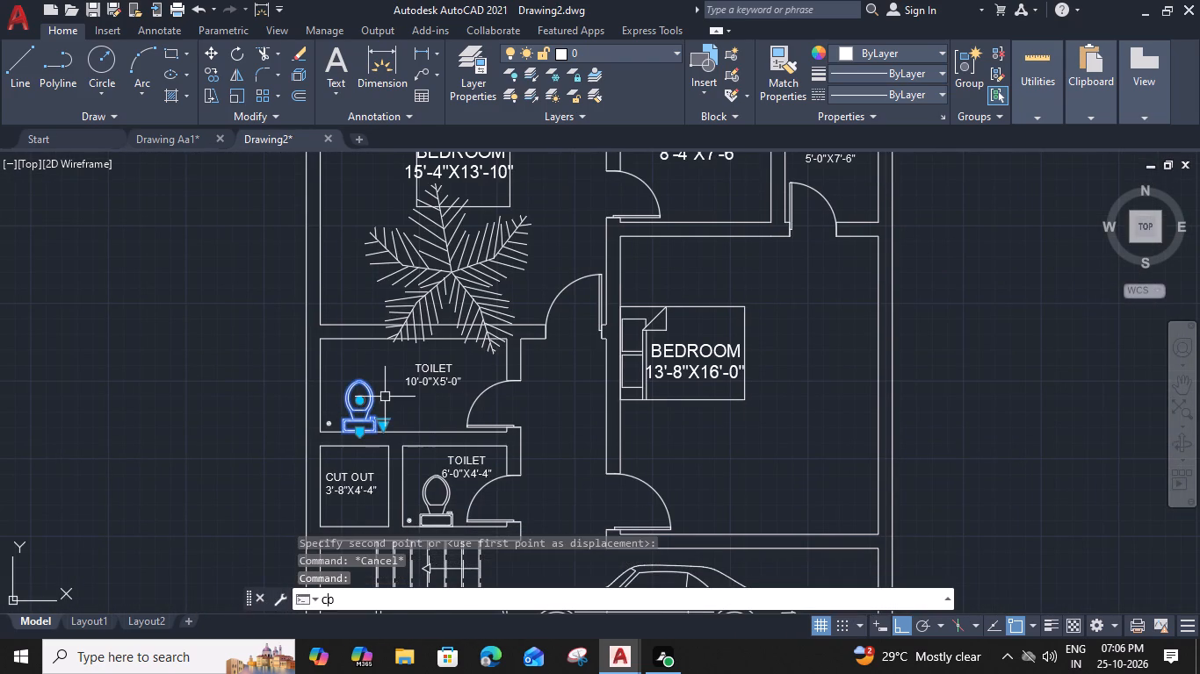
key(space)
scroll(355, 429, up, 4)
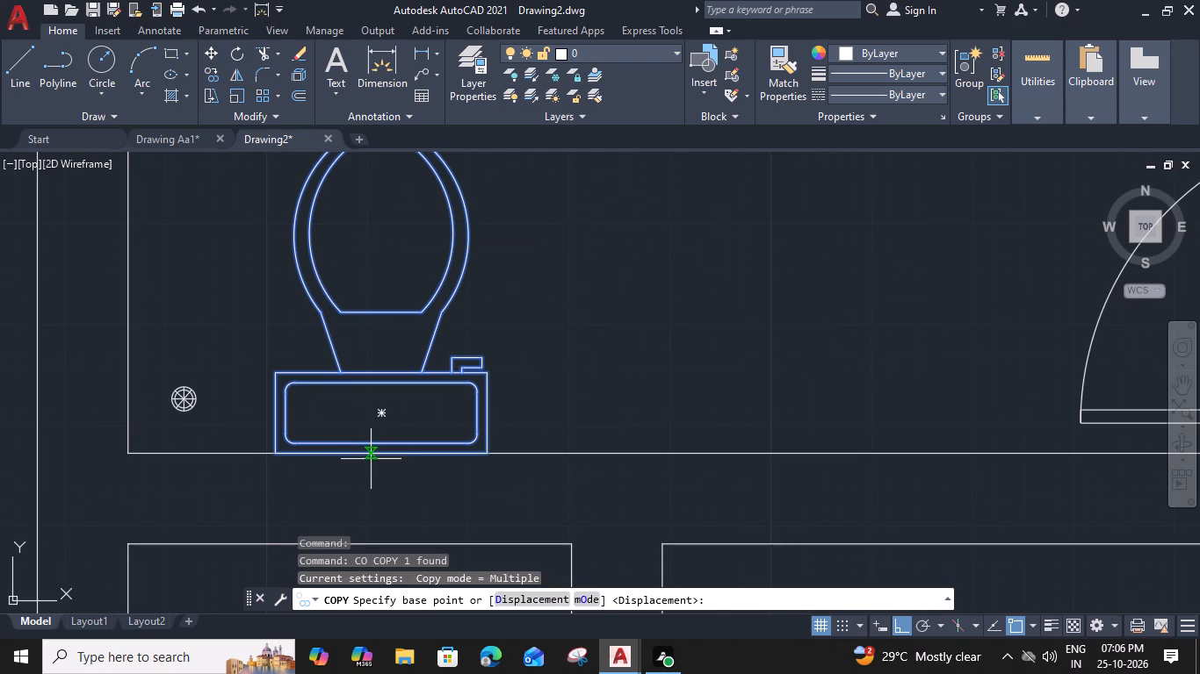
click(376, 456)
scroll(376, 455, down, 3)
middle_drag(741, 412, 703, 415)
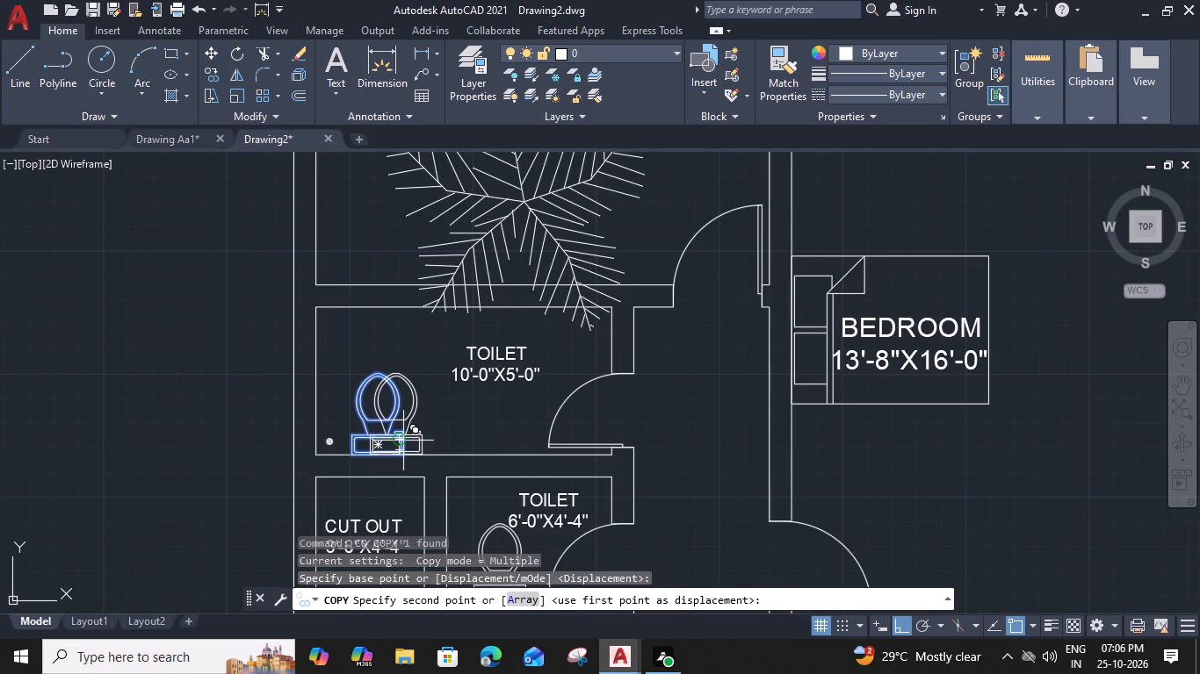
middle_drag(703, 415, 98, 673)
scroll(469, 424, up, 1)
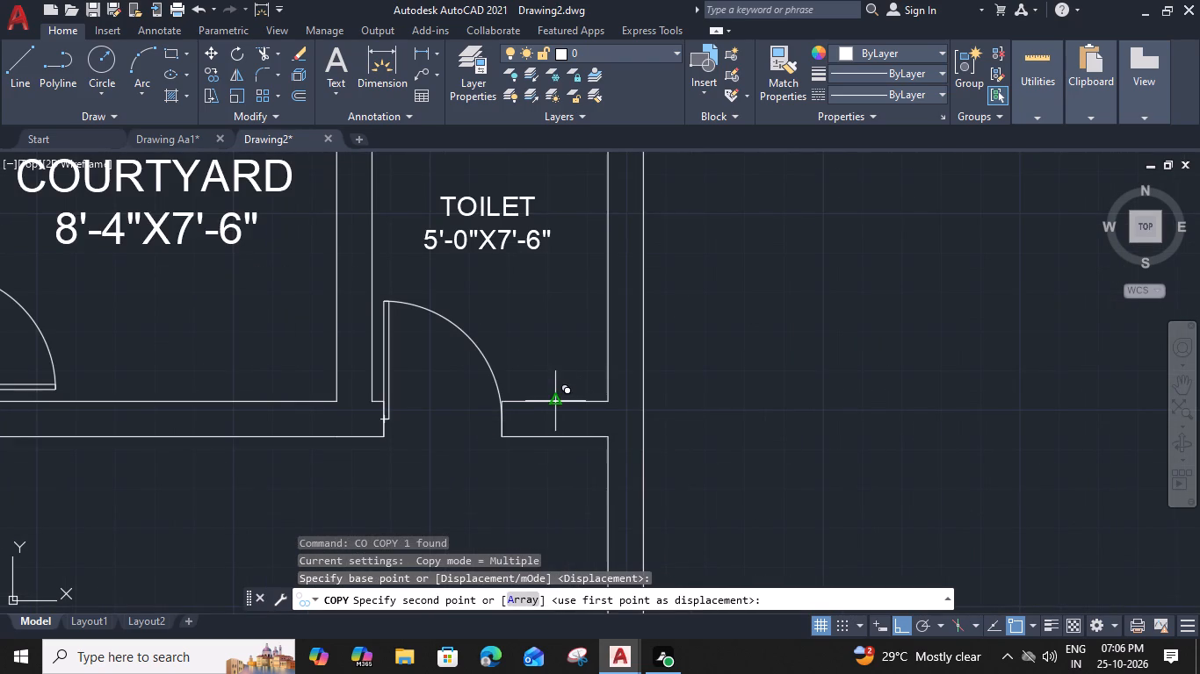
click(553, 402)
key(Escape)
Mirror the copied fixture across a horizontal line at the 5'-0"X7'-6" toilet's mid-height onto the upper wall, and delete the lower original.
middle_drag(547, 409, 542, 517)
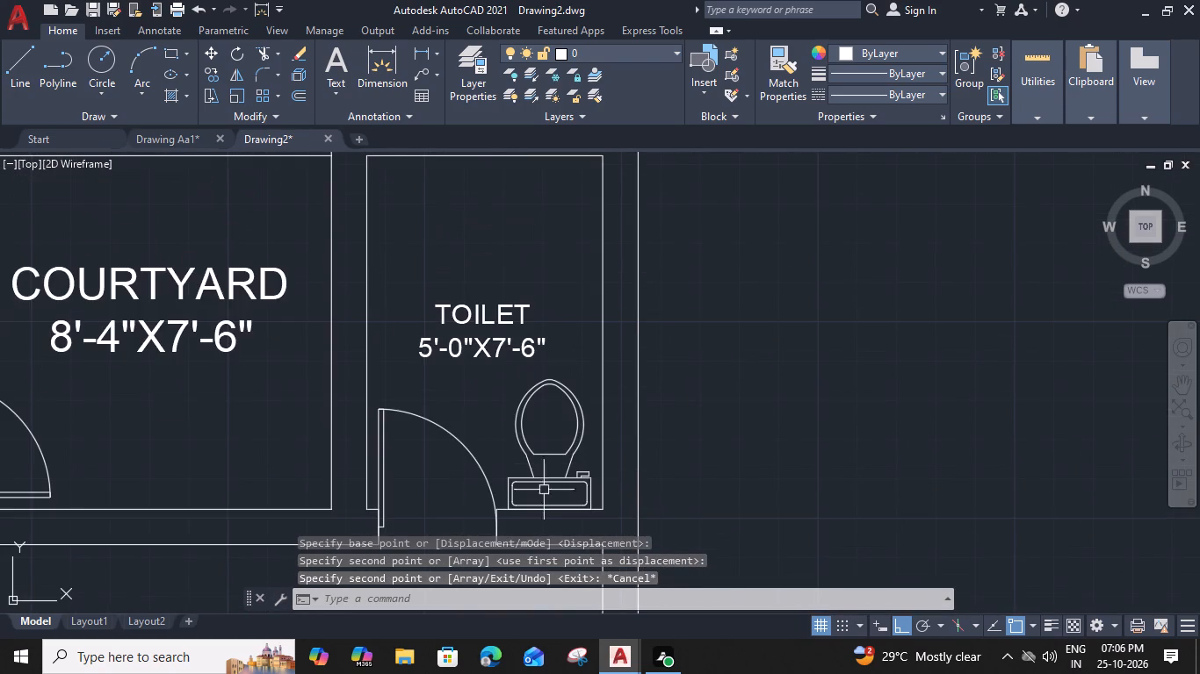
click(522, 445)
key(m)
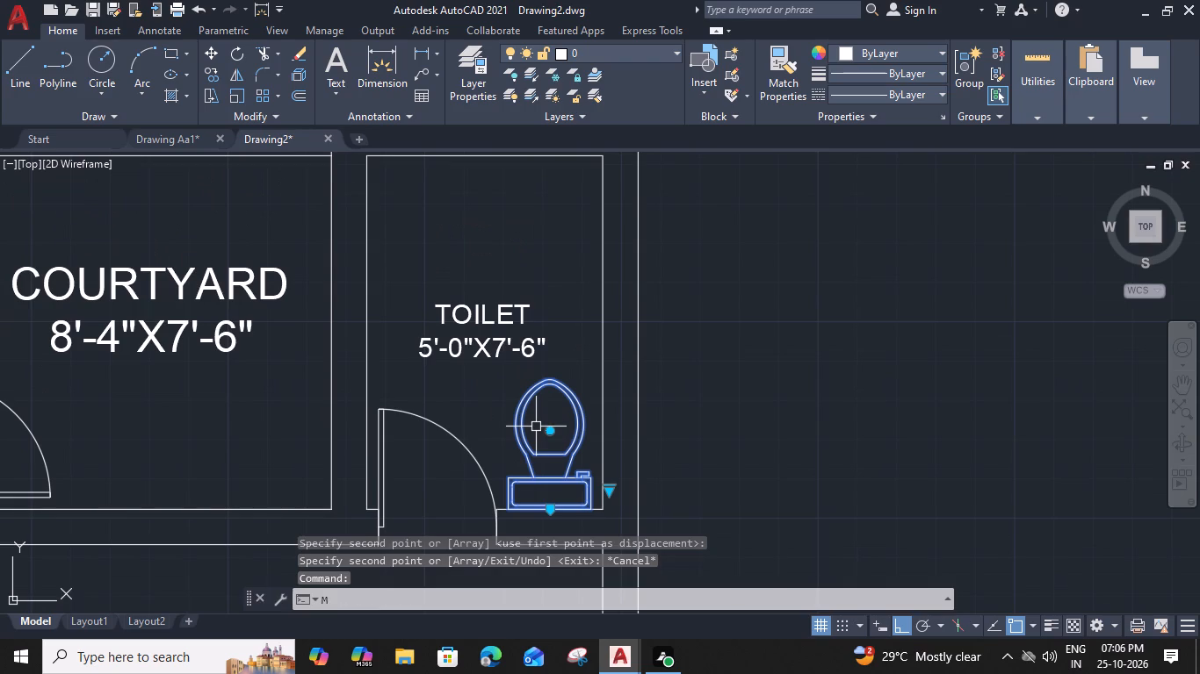
text(I)
key(space)
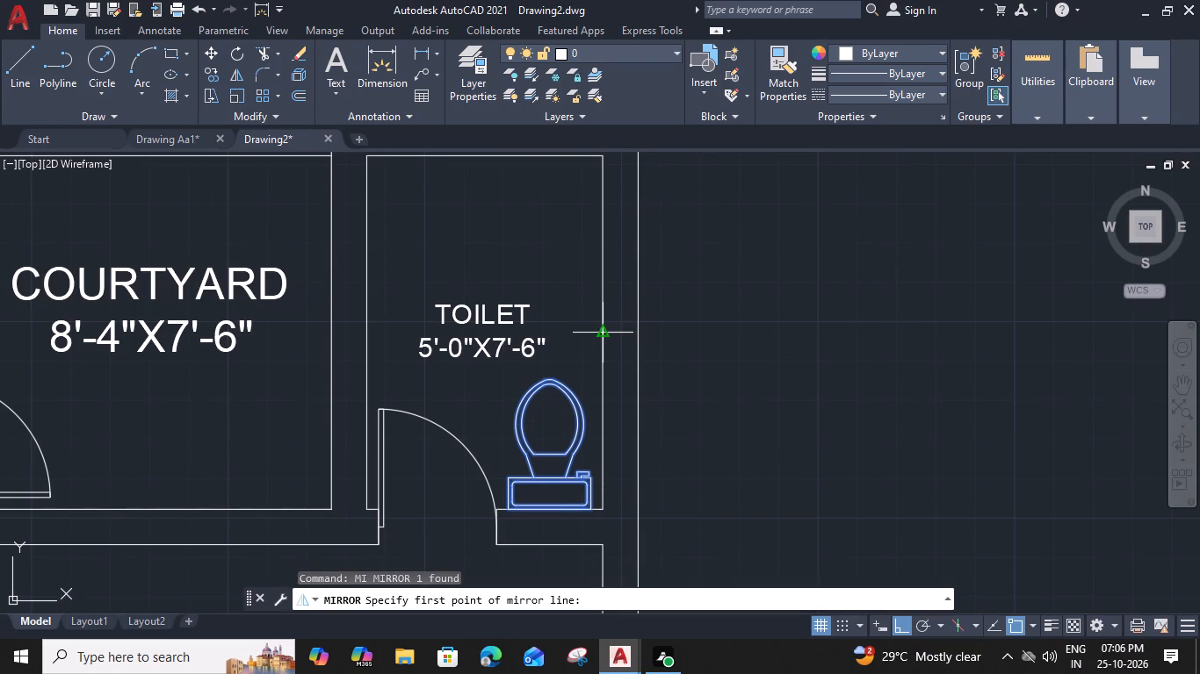
click(603, 336)
click(366, 335)
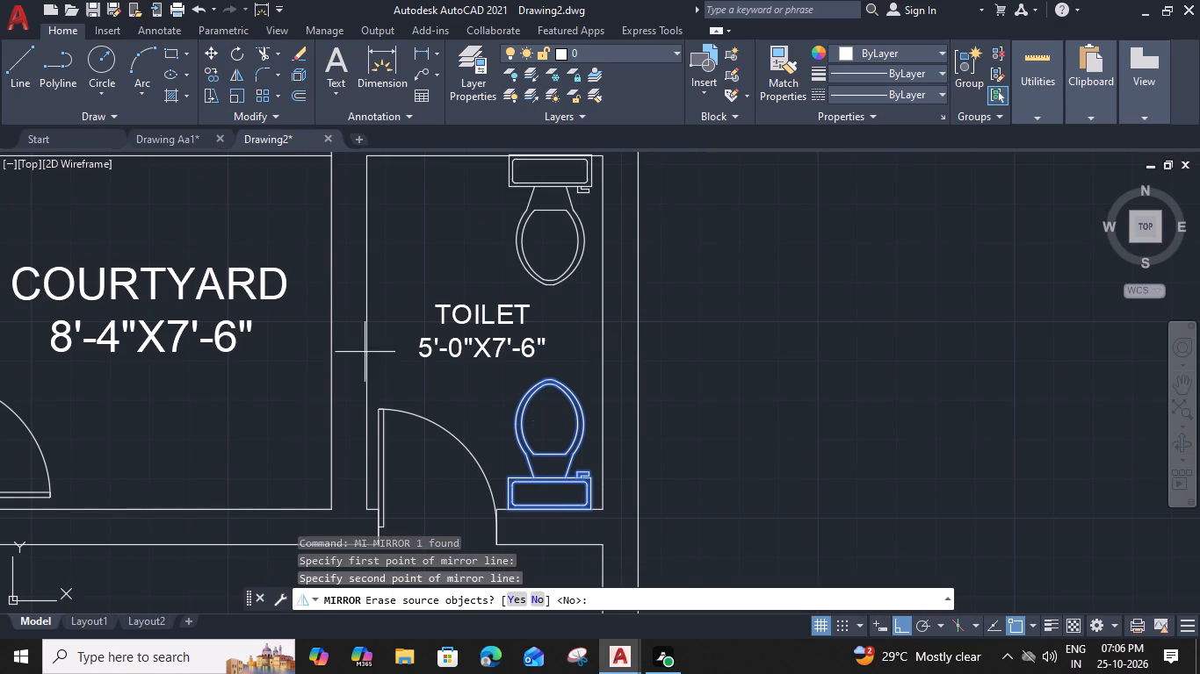
key(space)
drag(525, 430, 515, 433)
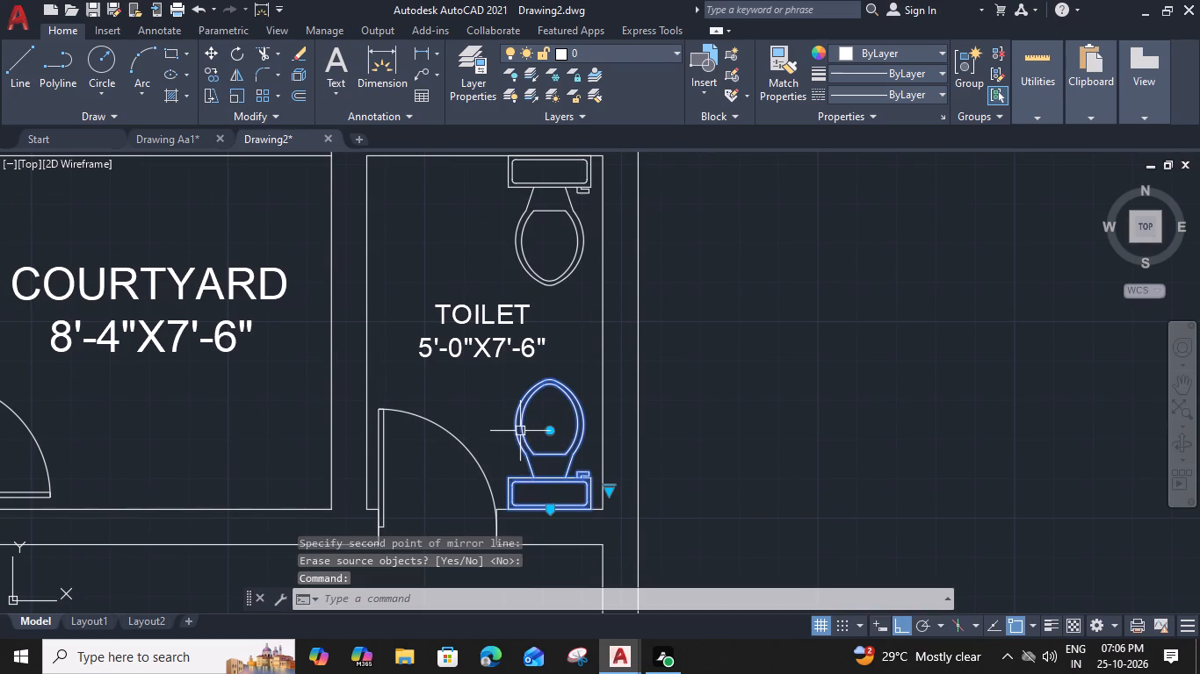
key(Delete)
Move the mirrored fixture horizontally left along the upper wall, leaving space between it and the right wall of the 5'-0"X7'-6" toilet.
middle_drag(493, 397, 579, 593)
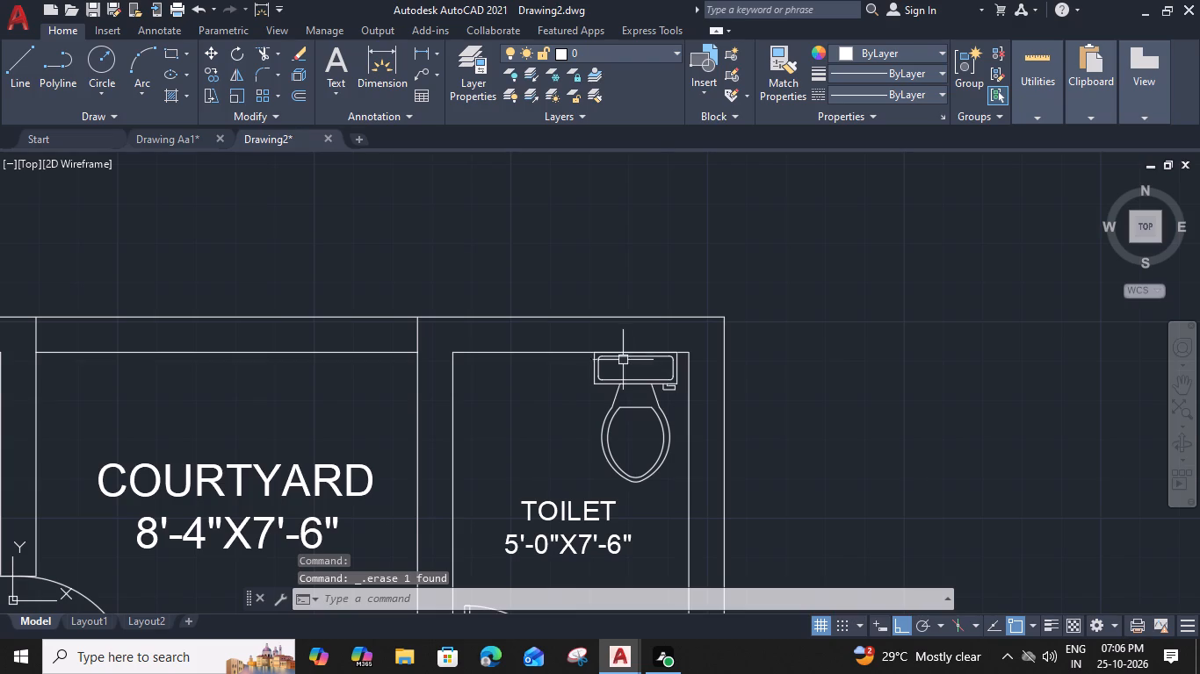
click(601, 372)
key(m)
key(space)
scroll(600, 347, up, 2)
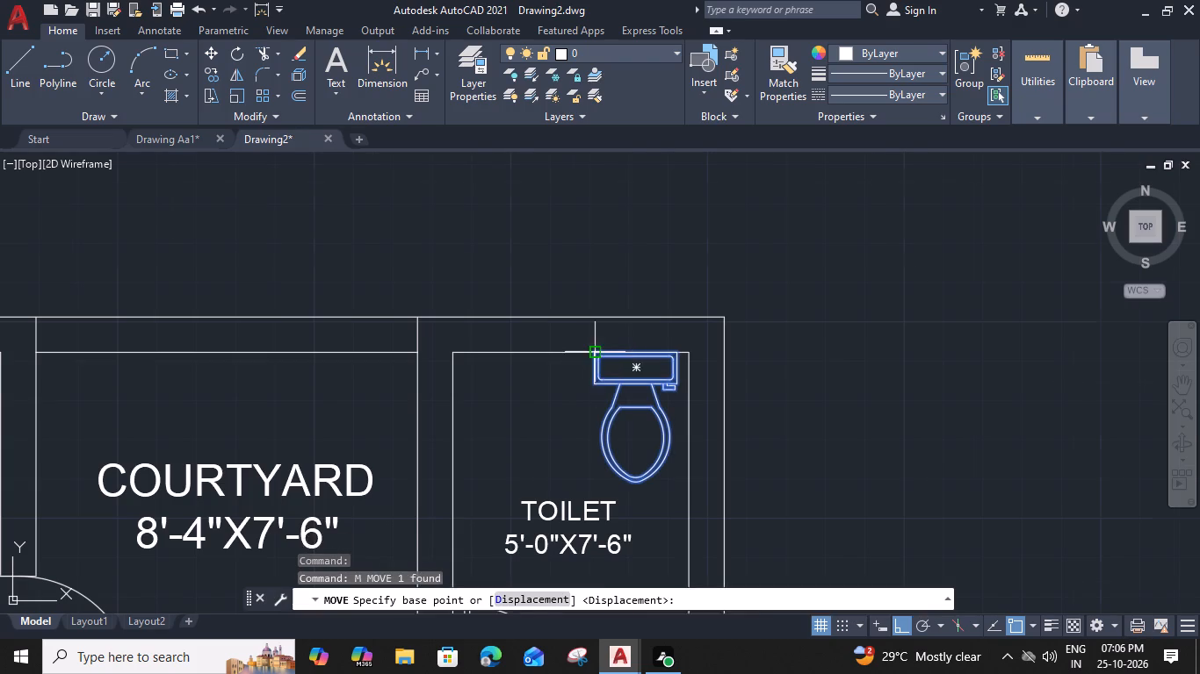
click(585, 360)
click(487, 355)
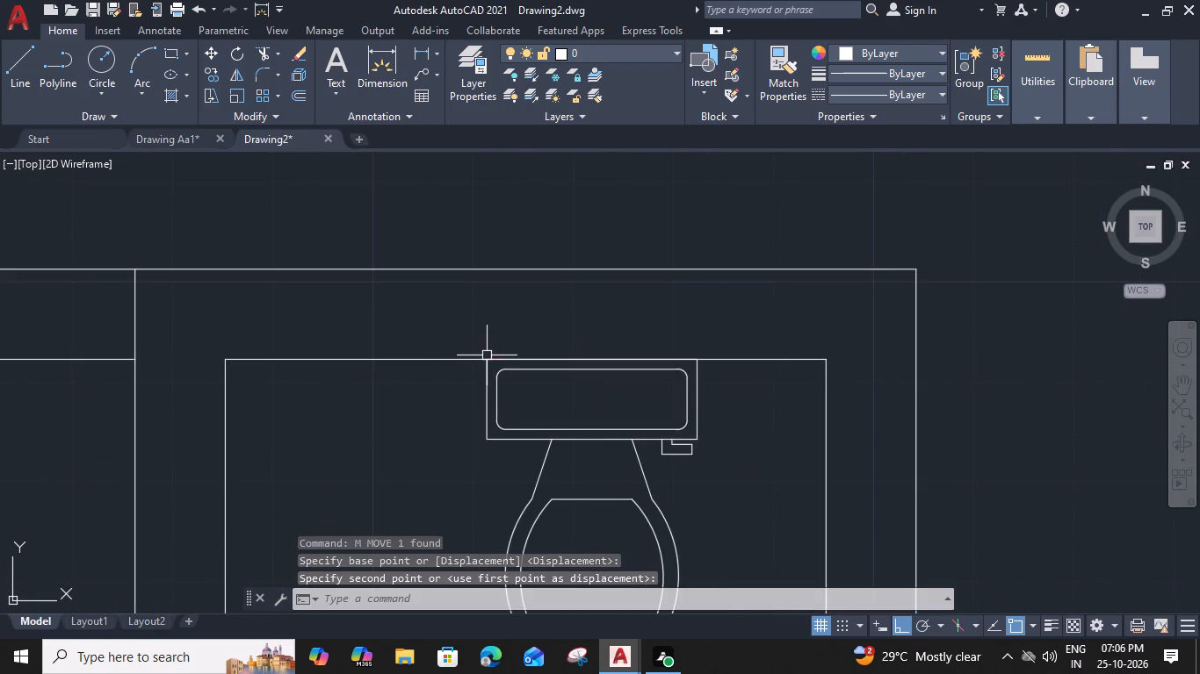
Copy the drain symbol from the 10'-0"X5'-0" toilet into the 5'-0"X7'-6" toilet, between the fixture and the right wall.
scroll(611, 426, down, 3)
middle_drag(567, 494, 677, 231)
middle_drag(377, 484, 592, 312)
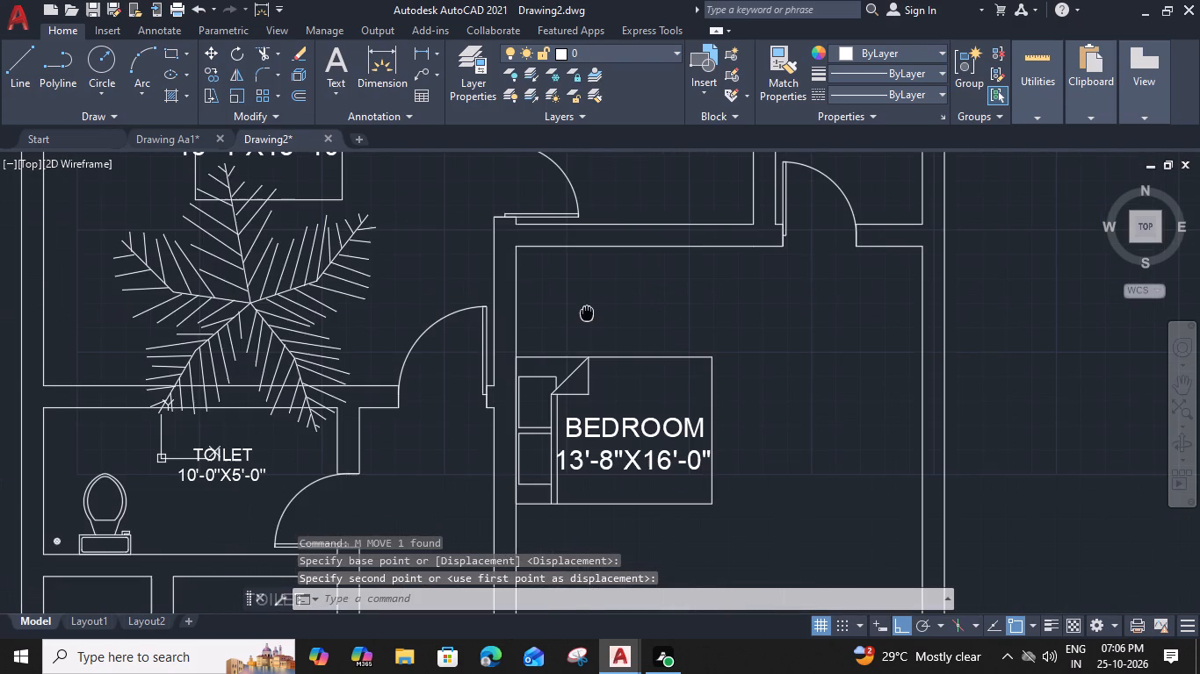
middle_drag(279, 543, 479, 483)
scroll(338, 446, up, 3)
drag(329, 444, 300, 457)
click(272, 484)
text(CO)
key(space)
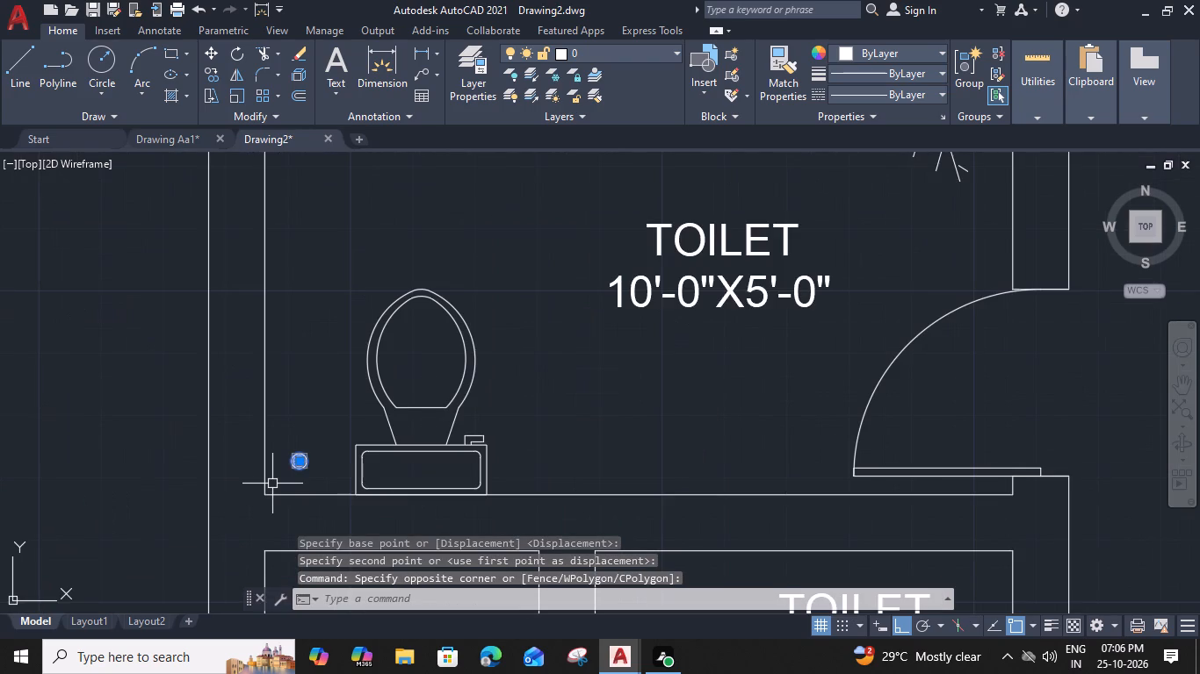
click(264, 468)
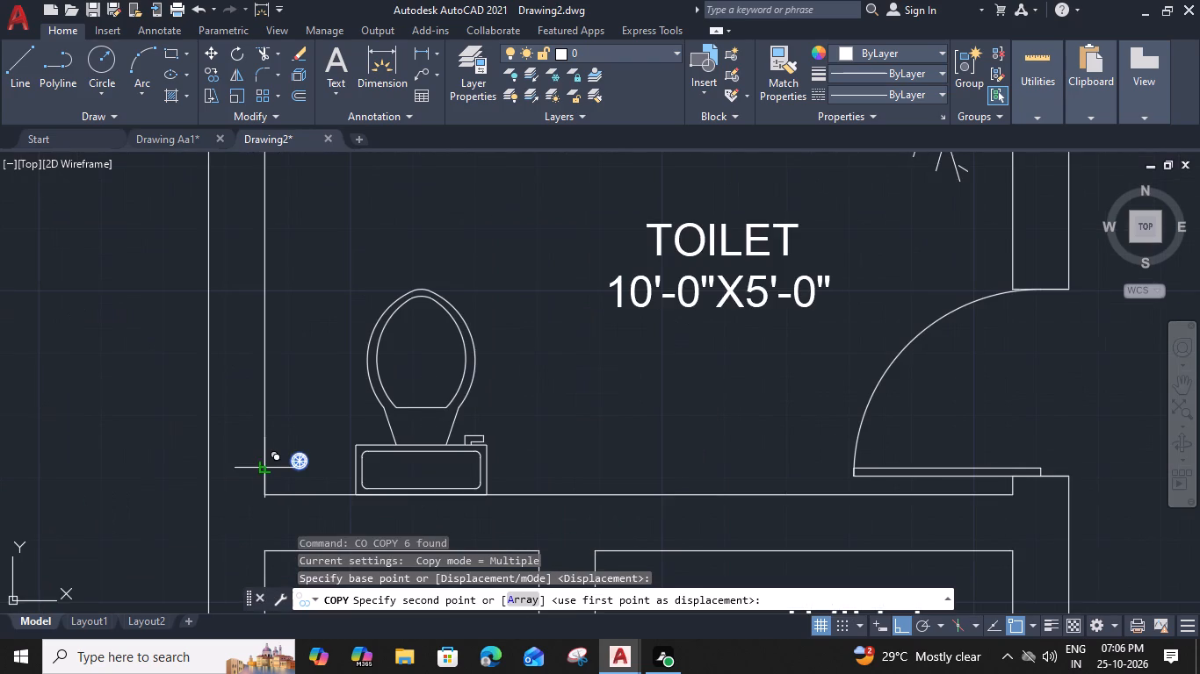
scroll(264, 467, down, 3)
middle_drag(582, 441, 194, 662)
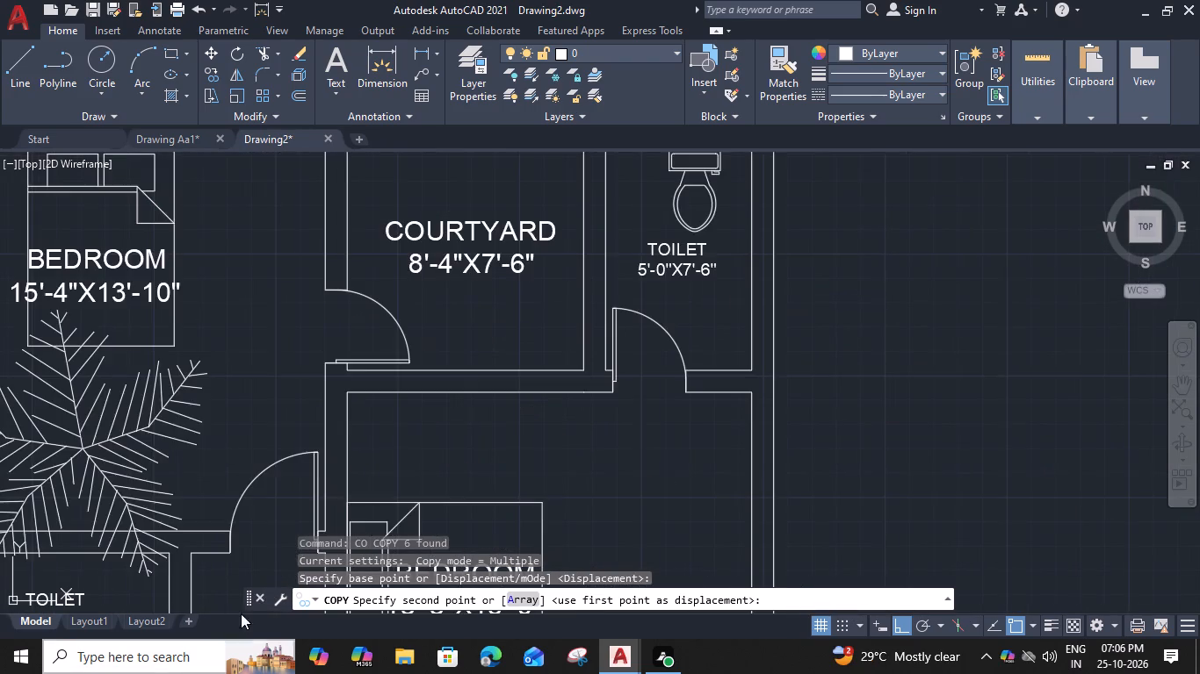
middle_drag(631, 277, 441, 455)
scroll(554, 357, up, 4)
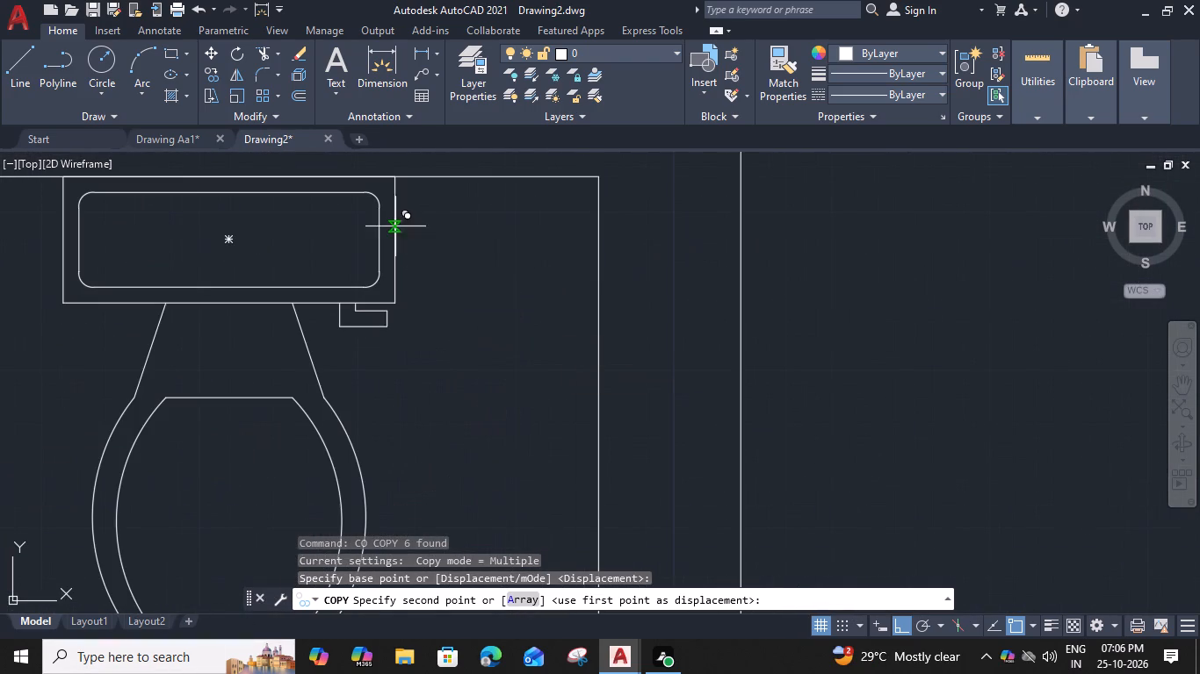
click(399, 245)
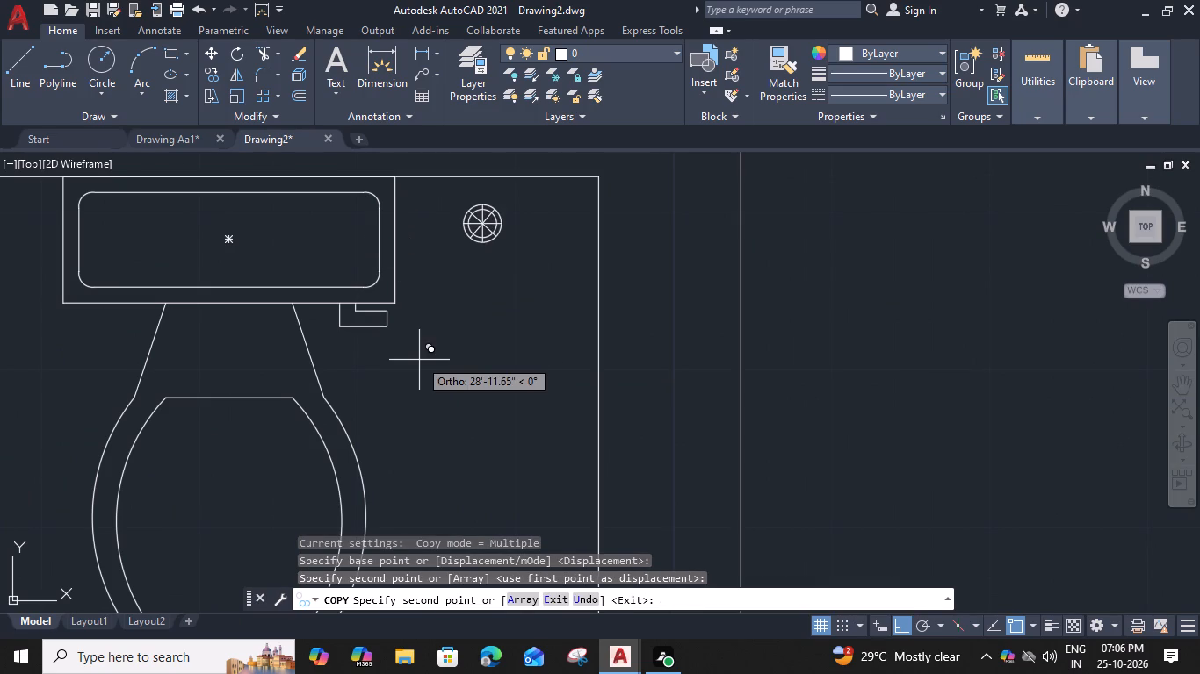
key(Escape)
Move the copied drain symbol horizontally right, closer to the upper-right corner of the 5'-0"X7'-6" toilet.
middle_drag(459, 333, 415, 467)
click(445, 351)
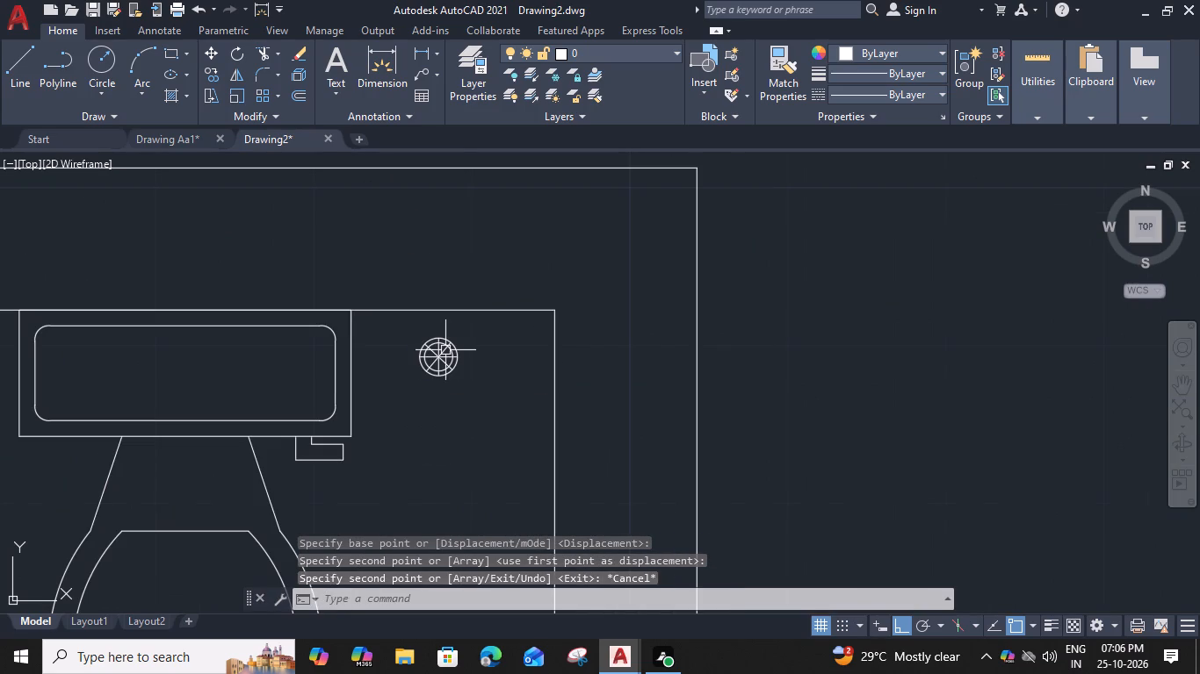
text(M)
key(space)
click(466, 355)
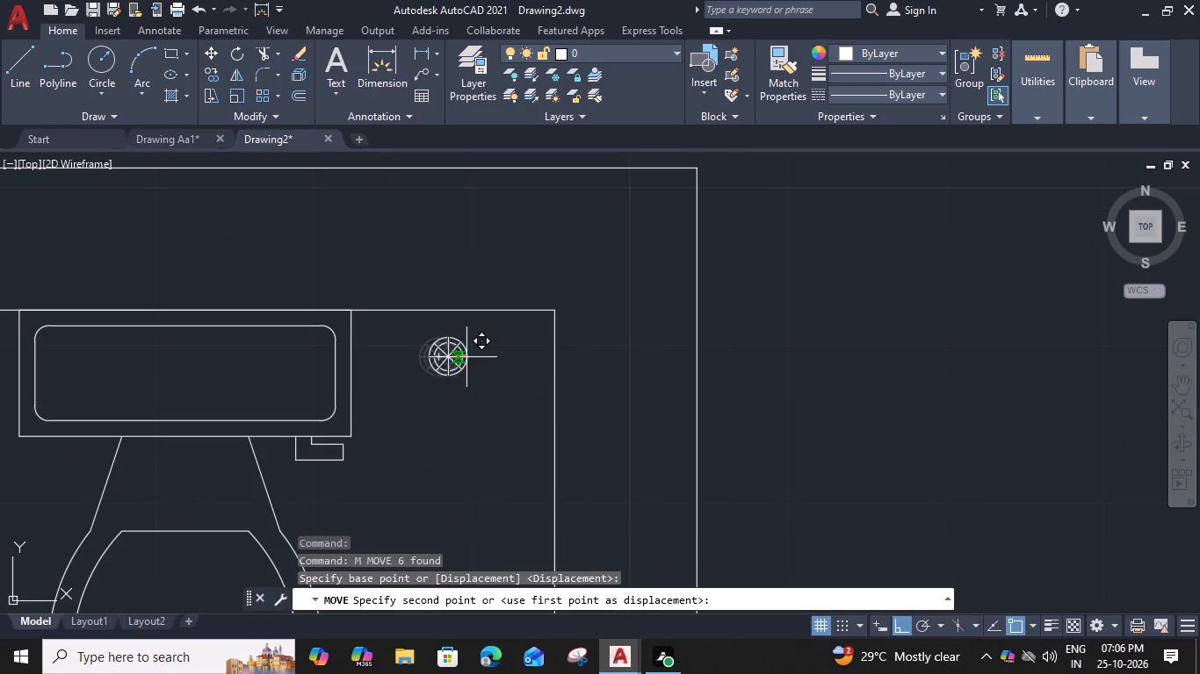
click(522, 370)
Scale the tree in the 15'-4"X13'-10" bedroom down about its centre to roughly a third of its size.
scroll(448, 389, down, 7)
middle_drag(385, 493, 380, 497)
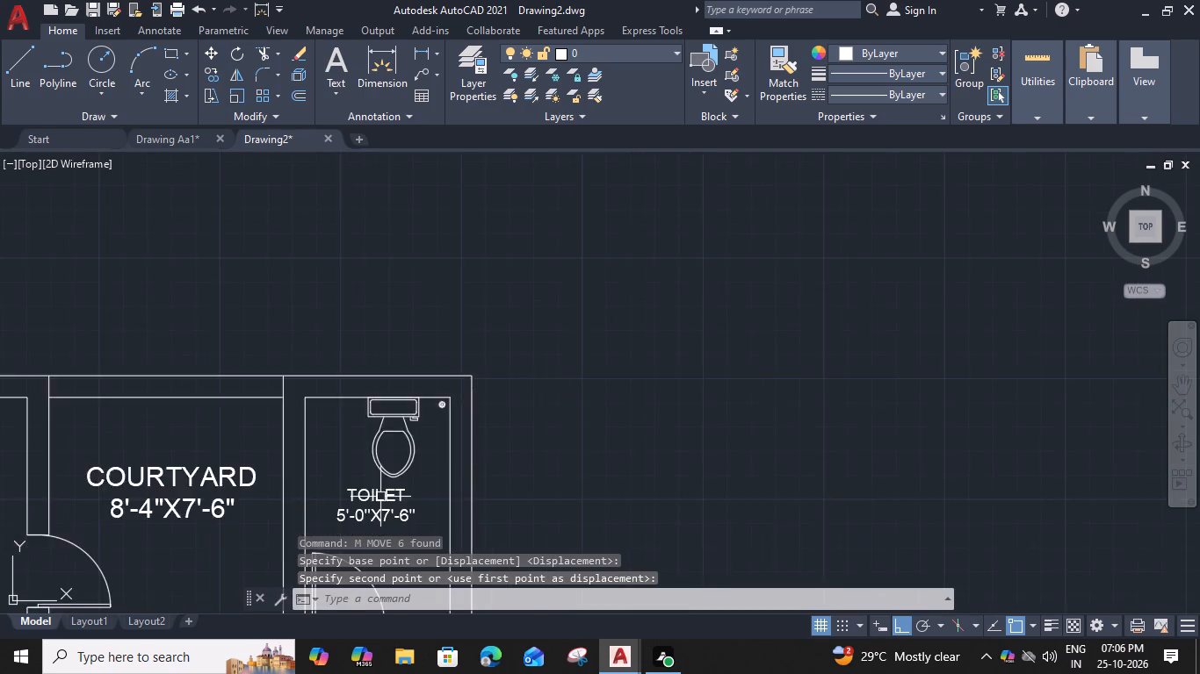
middle_drag(380, 497, 589, 229)
scroll(567, 268, down, 3)
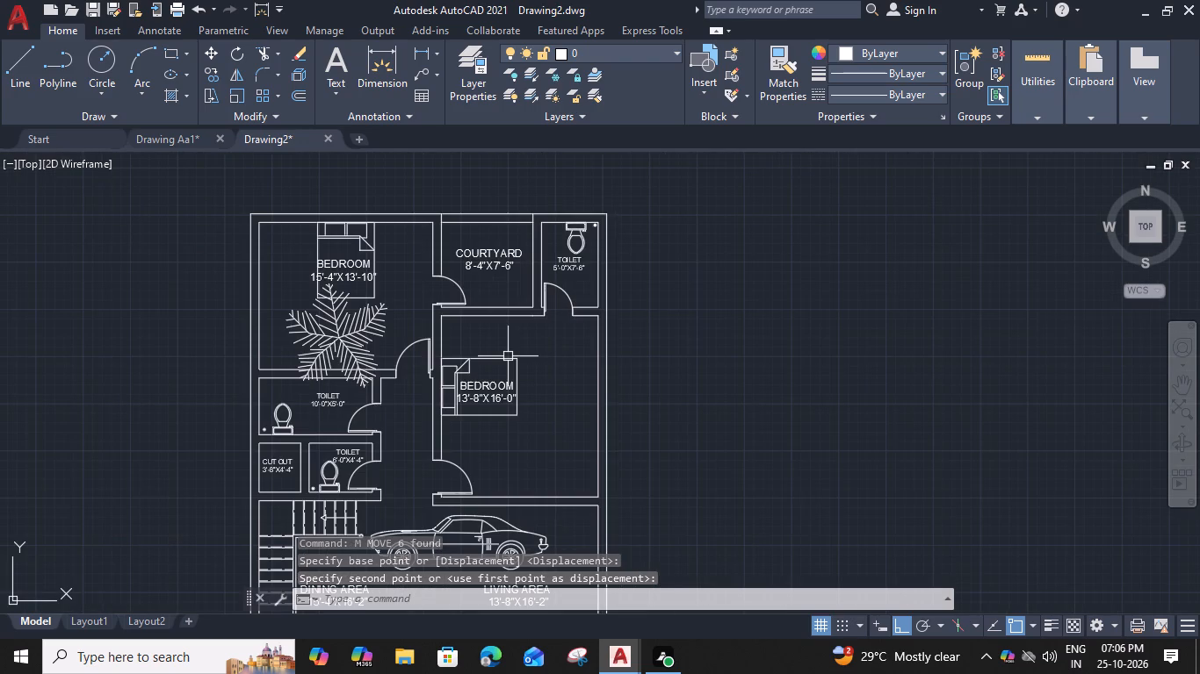
click(329, 341)
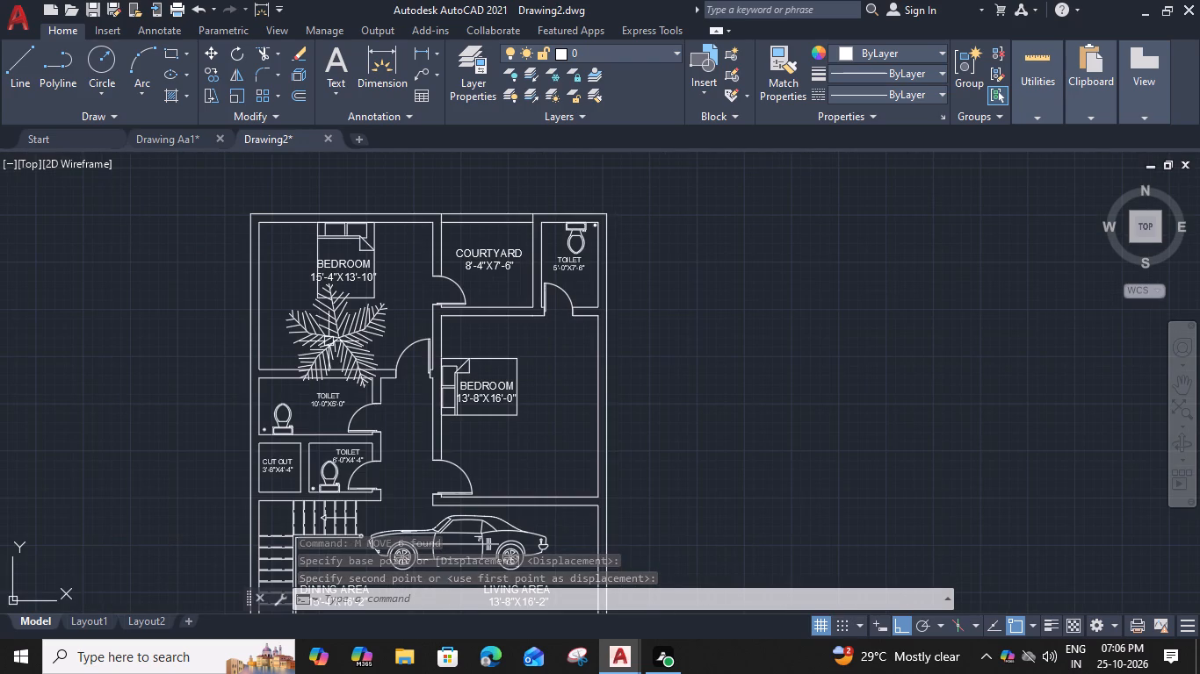
text(SC)
key(space)
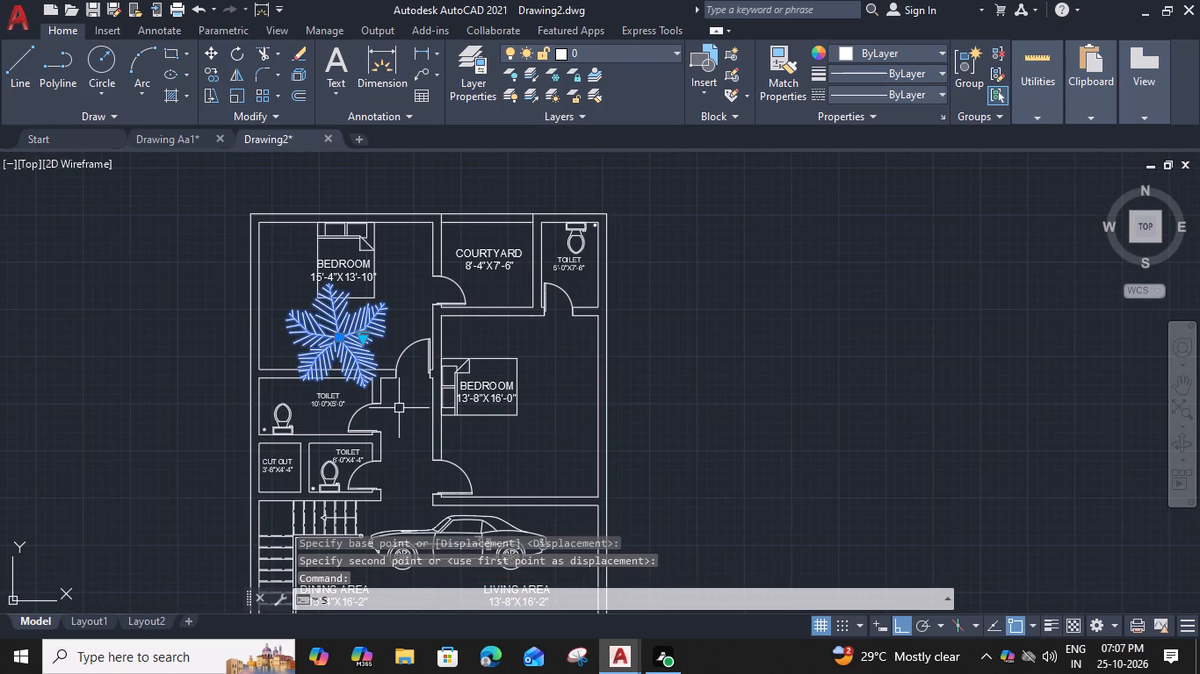
click(339, 333)
scroll(365, 340, up, 1)
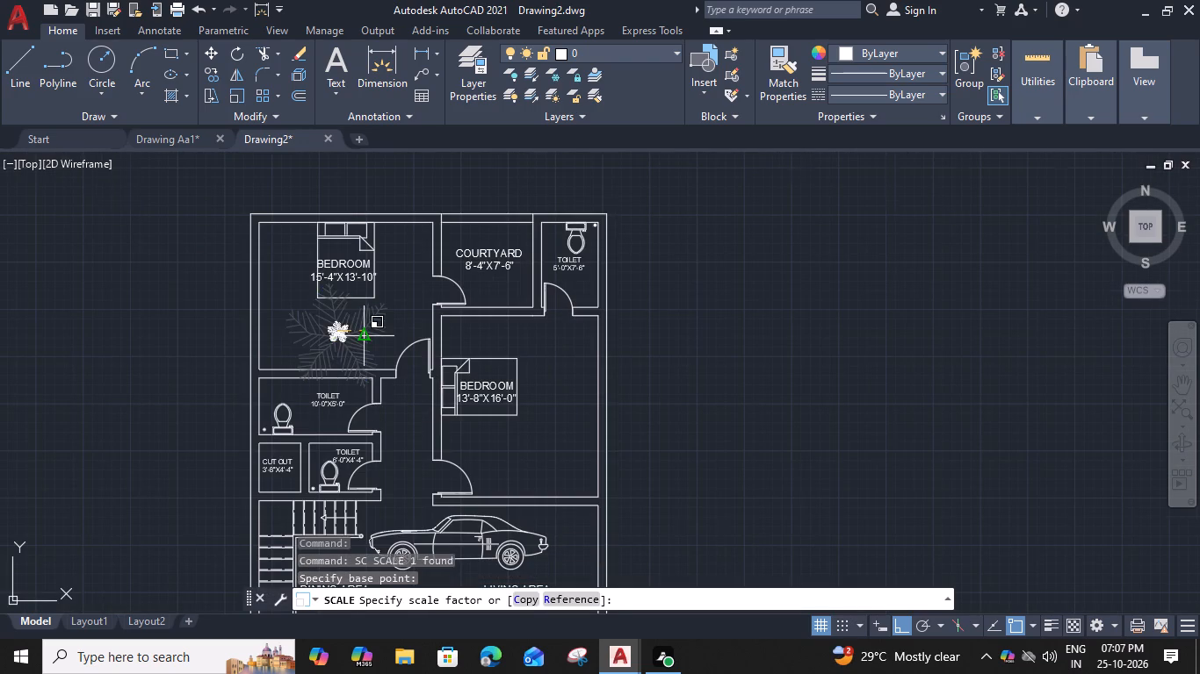
scroll(365, 340, up, 1)
click(393, 334)
Move the reduced tree horizontally right into the 13'-8"X16'-0" bedroom, above the bed and below the courtyard.
click(302, 328)
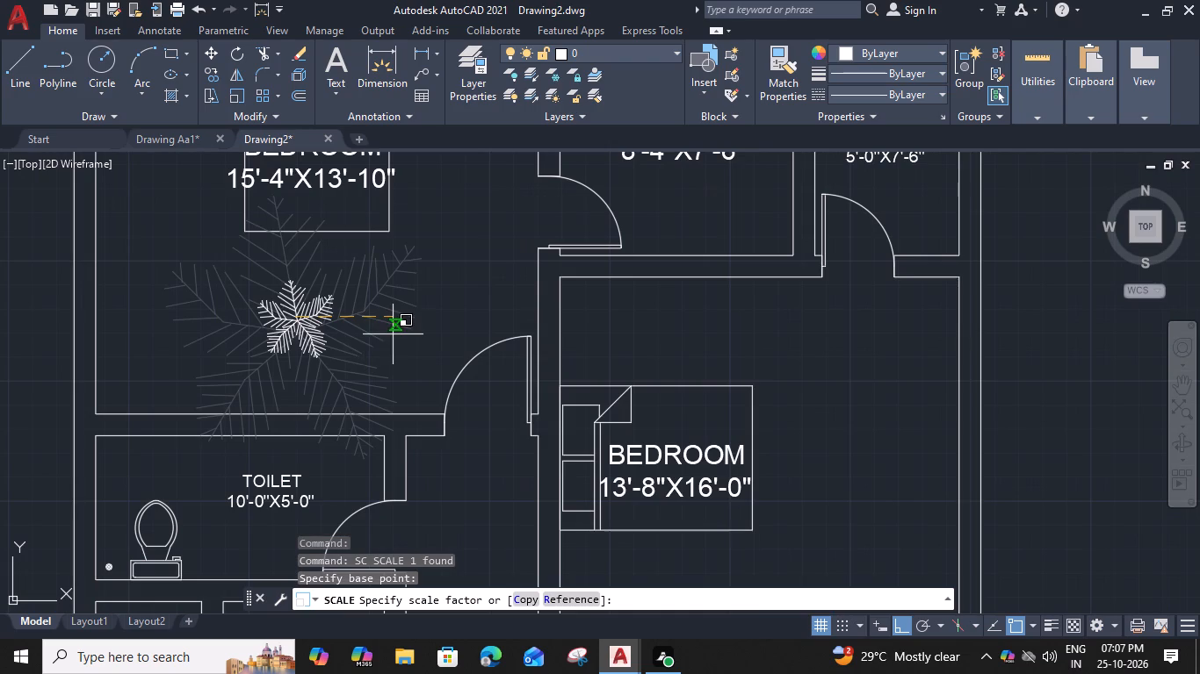
text(M)
key(space)
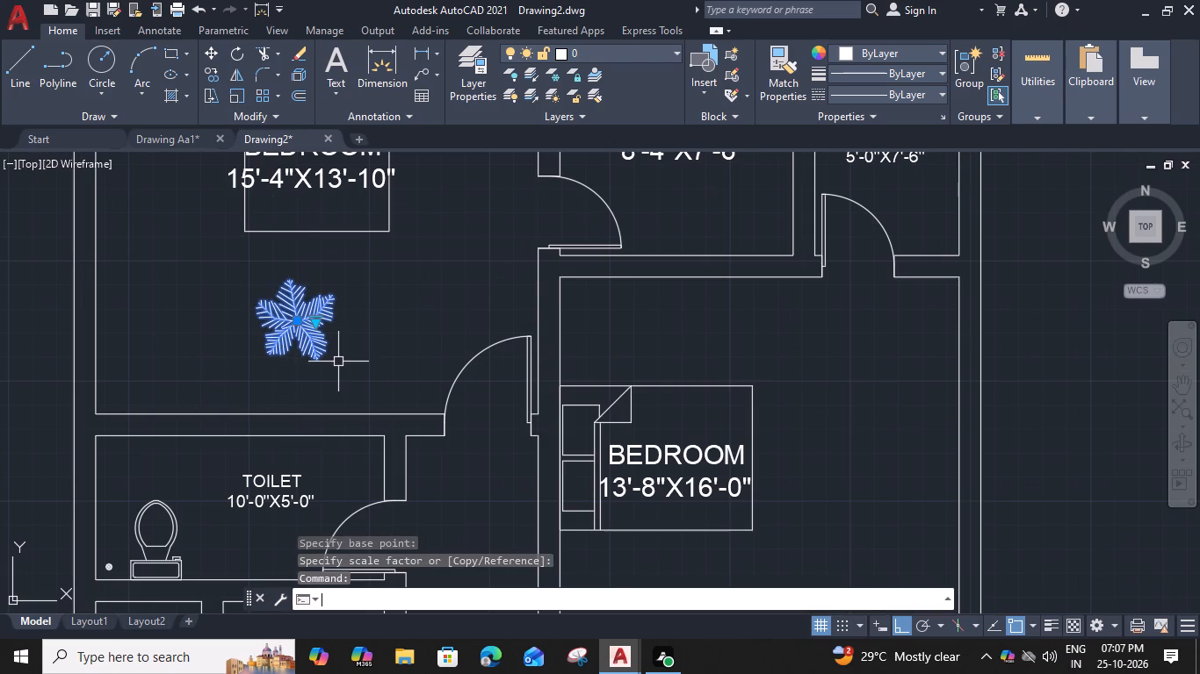
click(314, 361)
click(775, 340)
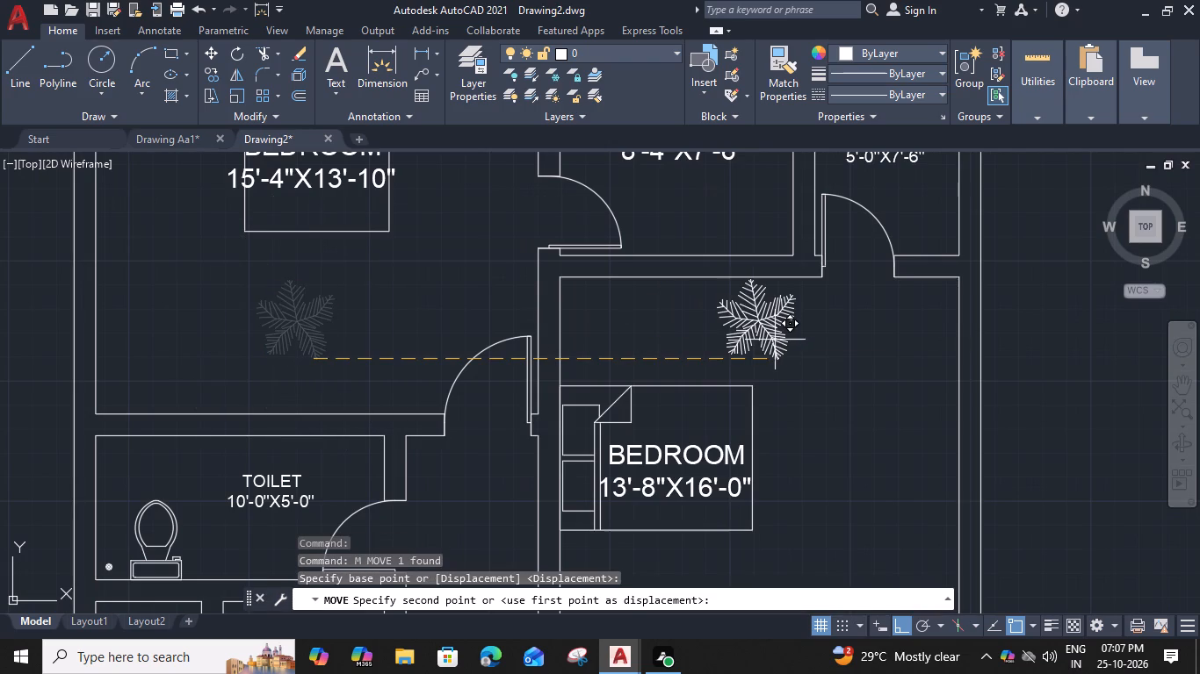
Move the tree straight up into the lower-right corner of the 8'-4"X7'-6" courtyard.
click(748, 327)
text(M)
key(space)
middle_drag(745, 326, 585, 420)
click(593, 372)
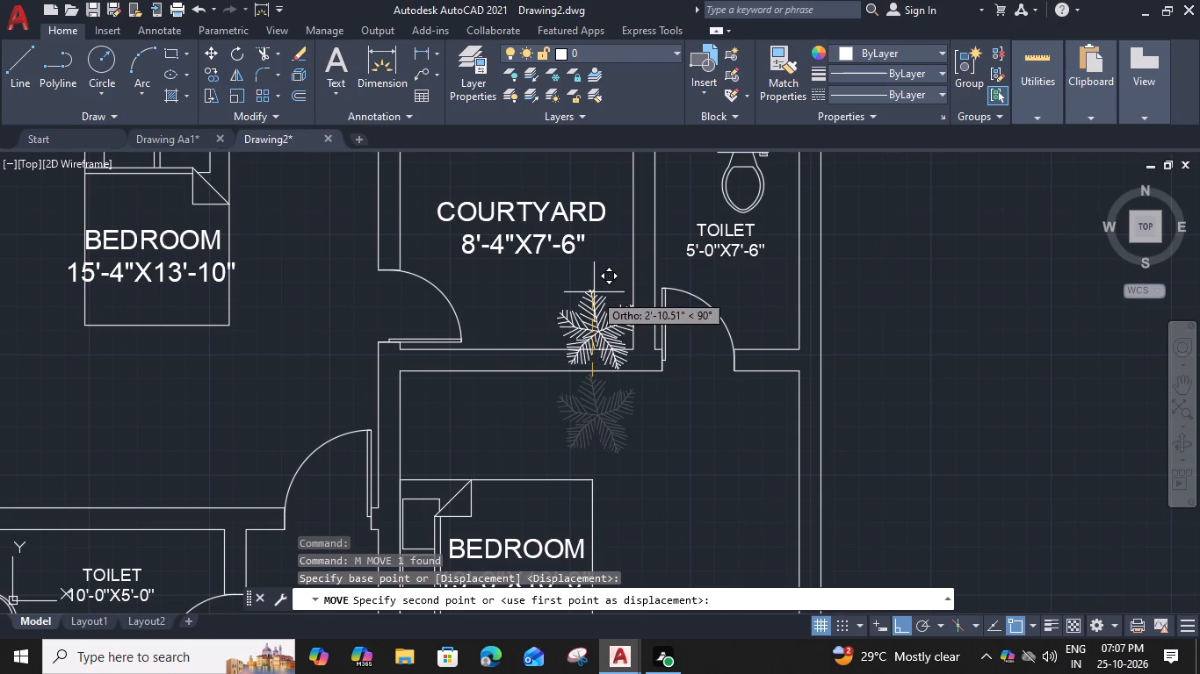
click(597, 267)
Move the courtyard tree about 3" horizontally left so that it clears the courtyard's right wall.
middle_drag(558, 318, 533, 414)
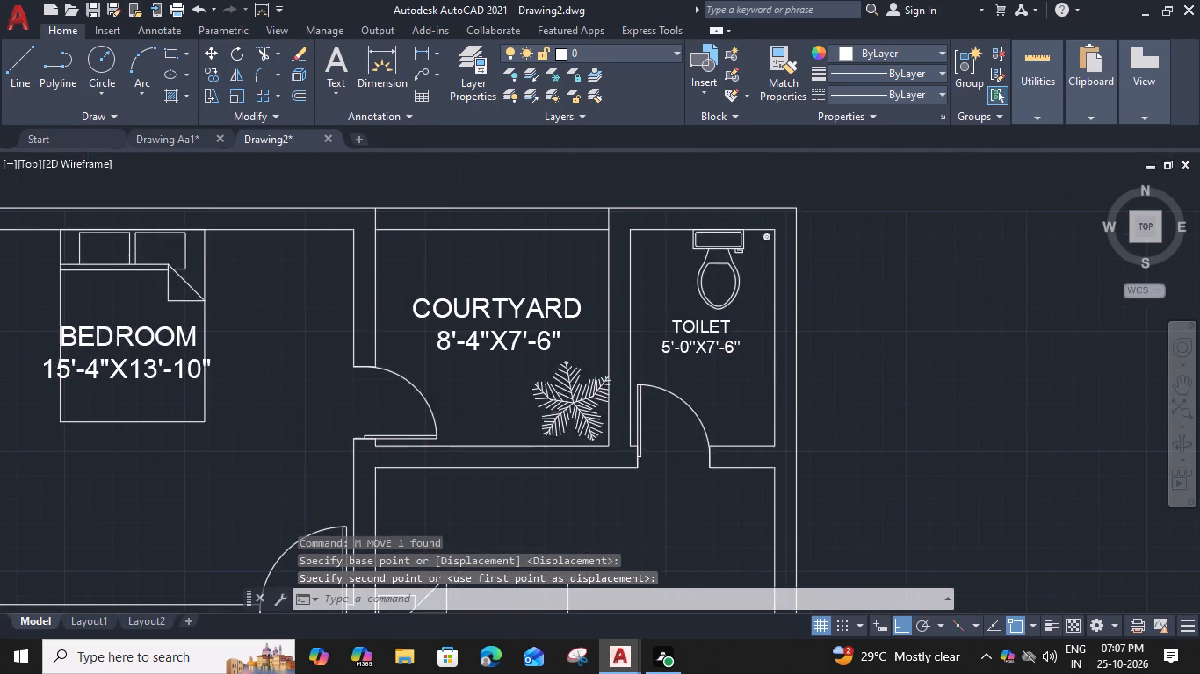
scroll(531, 427, up, 2)
click(566, 444)
text(M)
key(space)
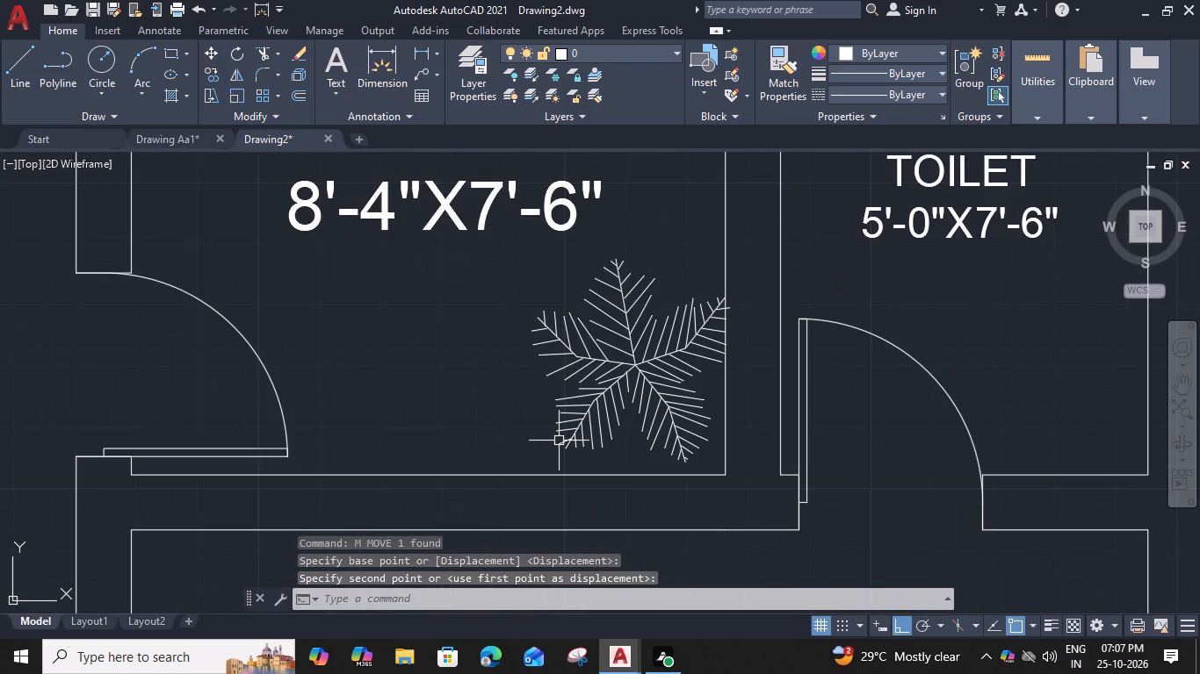
click(553, 453)
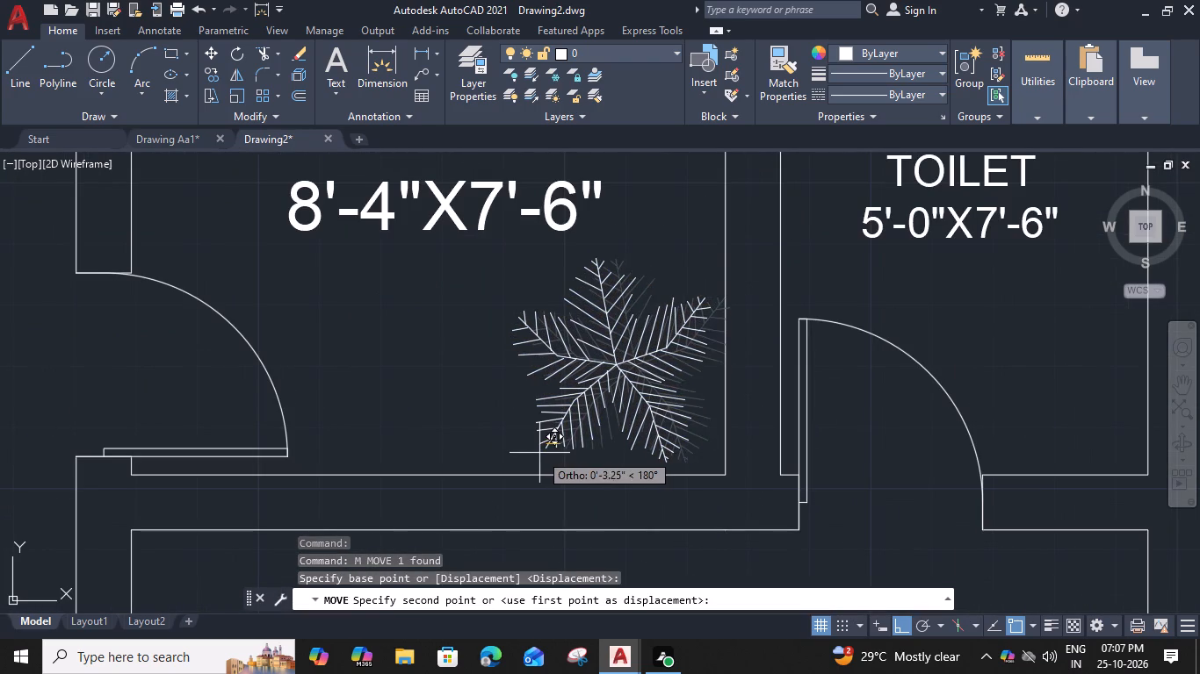
click(539, 453)
Switch the car block between the dining and living areas to its Sports Car (Top) view.
scroll(549, 408, down, 2)
scroll(520, 507, down, 3)
middle_drag(533, 516, 568, 424)
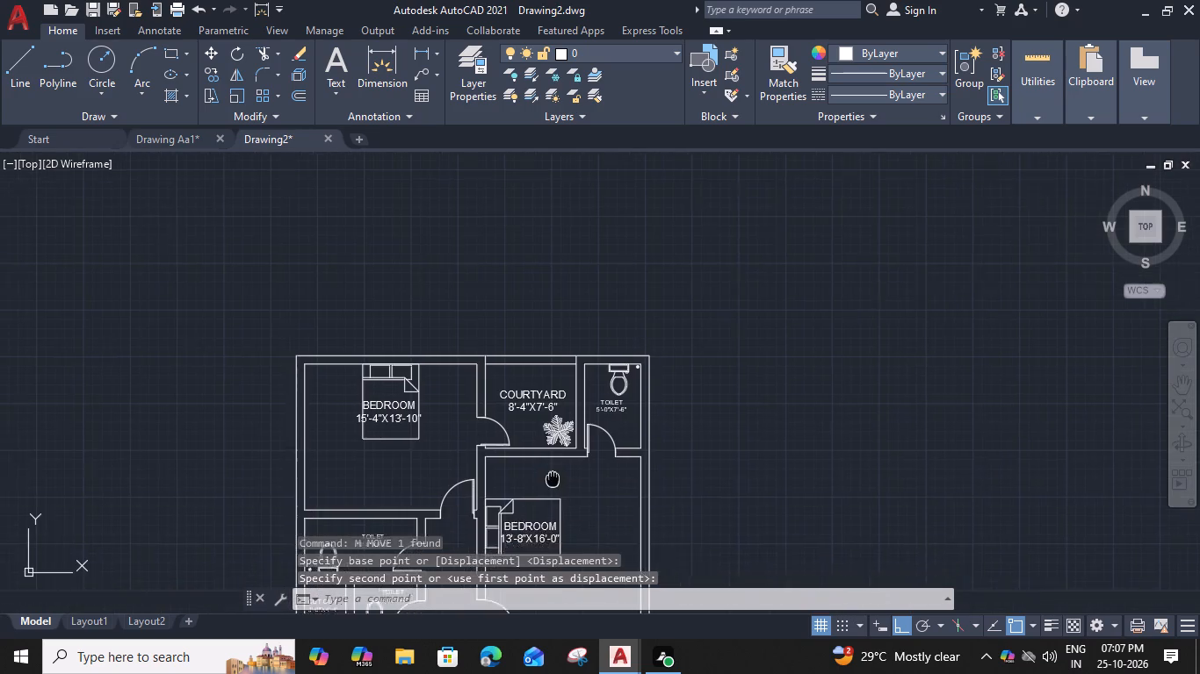
middle_drag(568, 424, 621, 190)
click(568, 368)
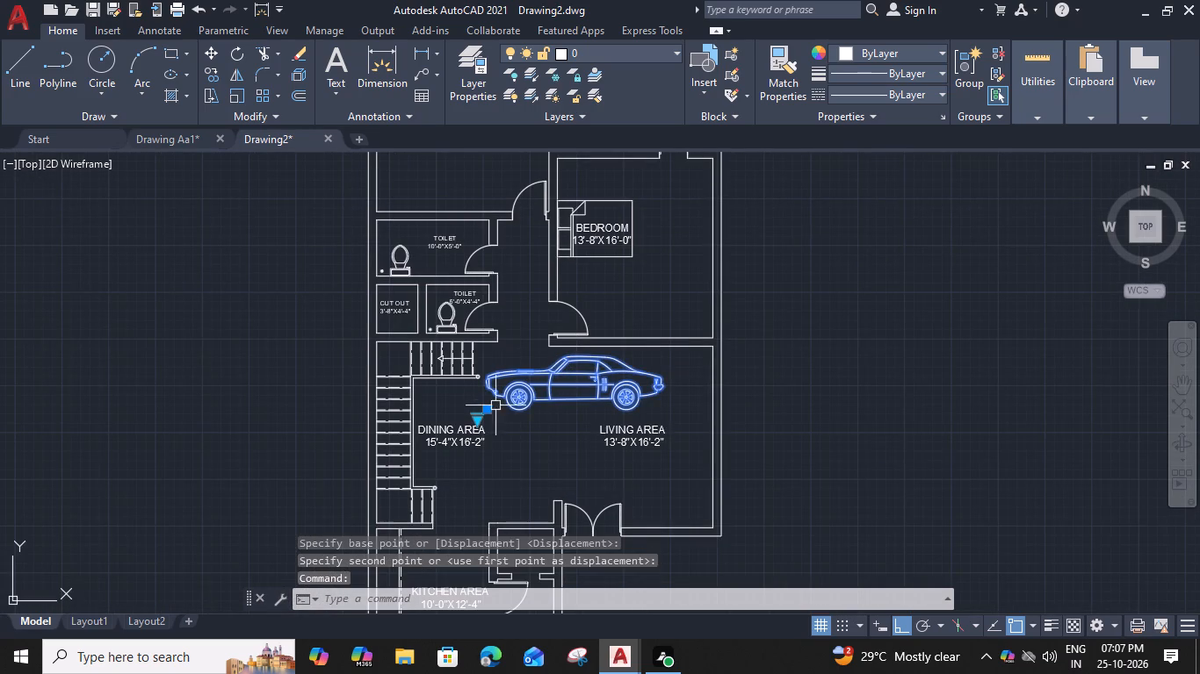
click(476, 417)
click(574, 213)
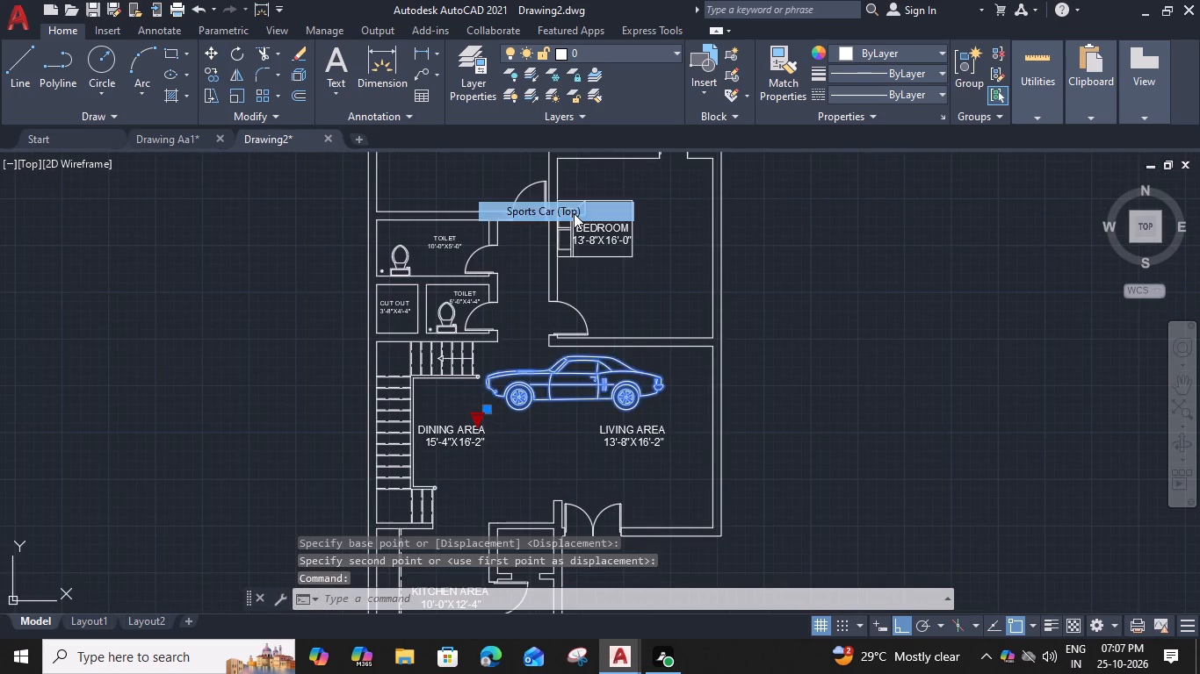
Rotate the top-view car to 270° about its front point so it stands vertically with the nose facing up.
key(r)
text(O)
key(space)
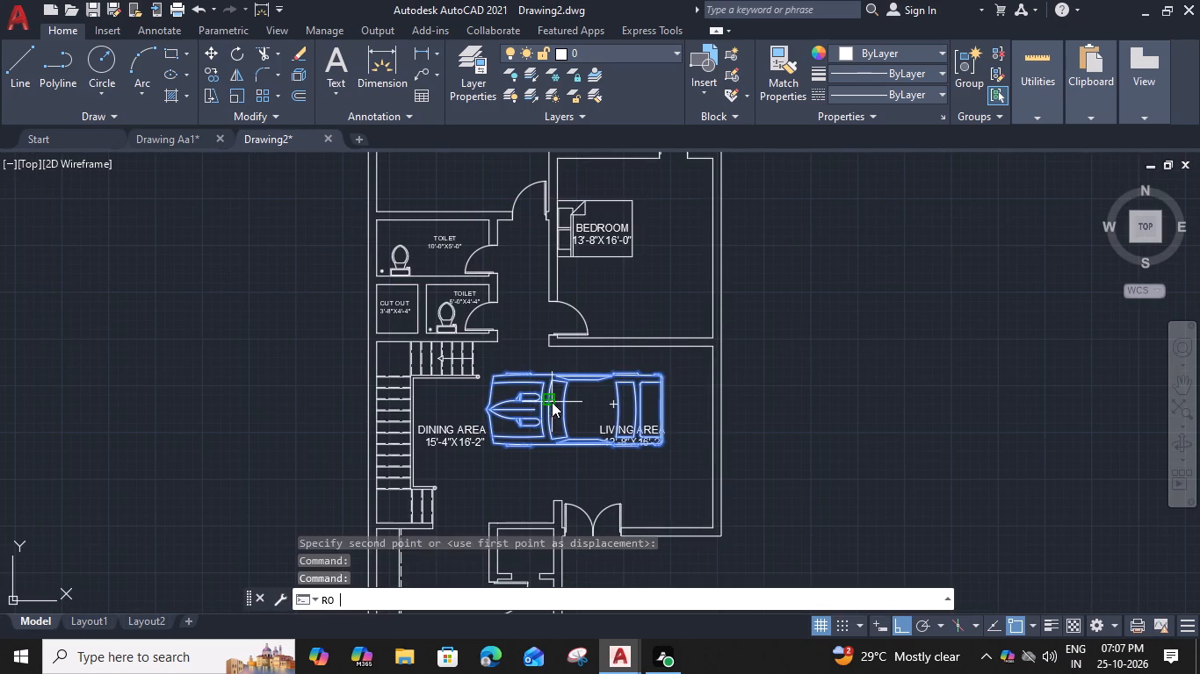
click(483, 410)
scroll(453, 520, up, 3)
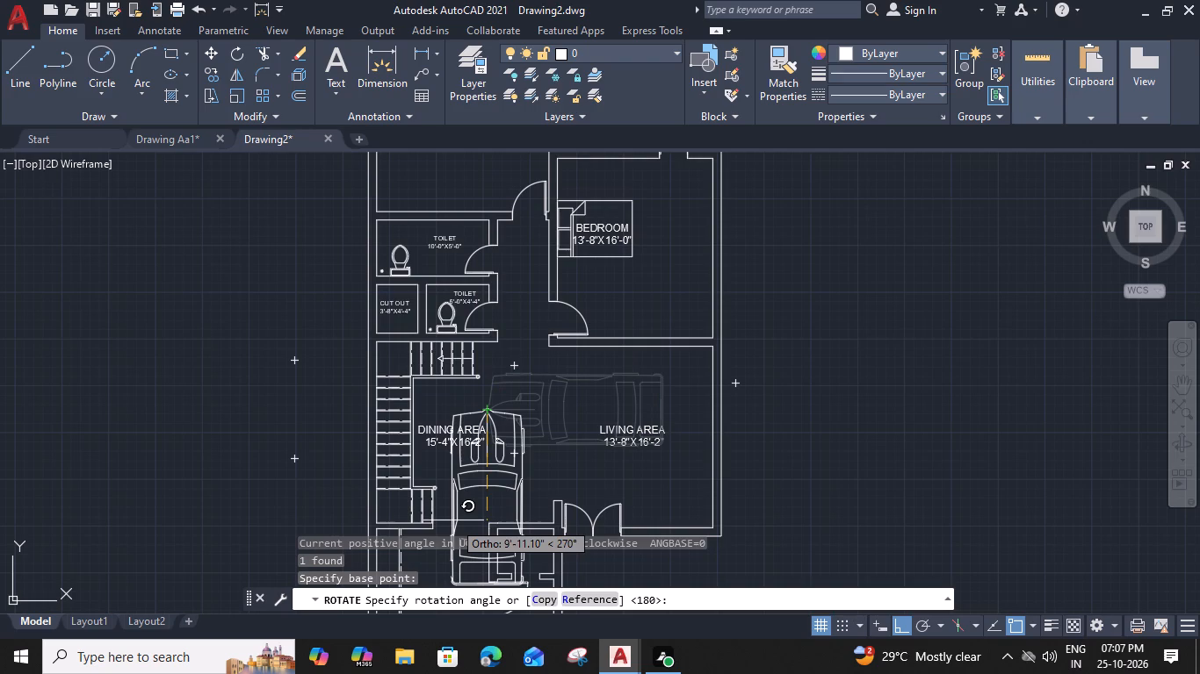
middle_drag(460, 505, 484, 255)
scroll(551, 439, up, 3)
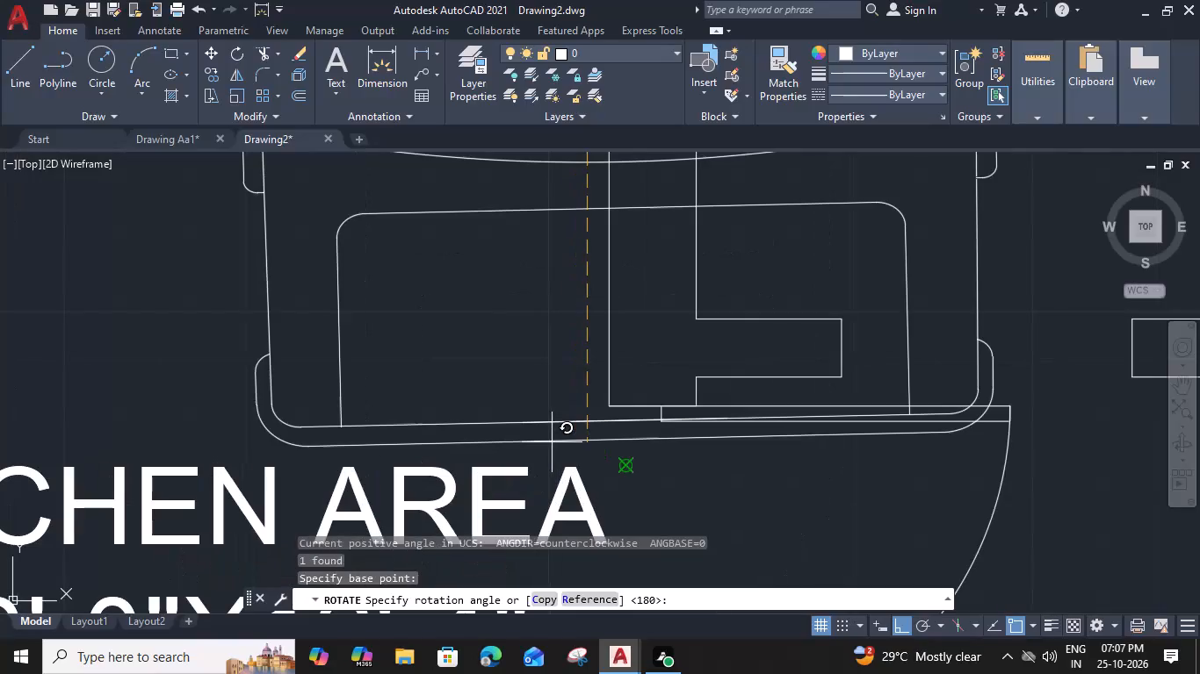
click(587, 420)
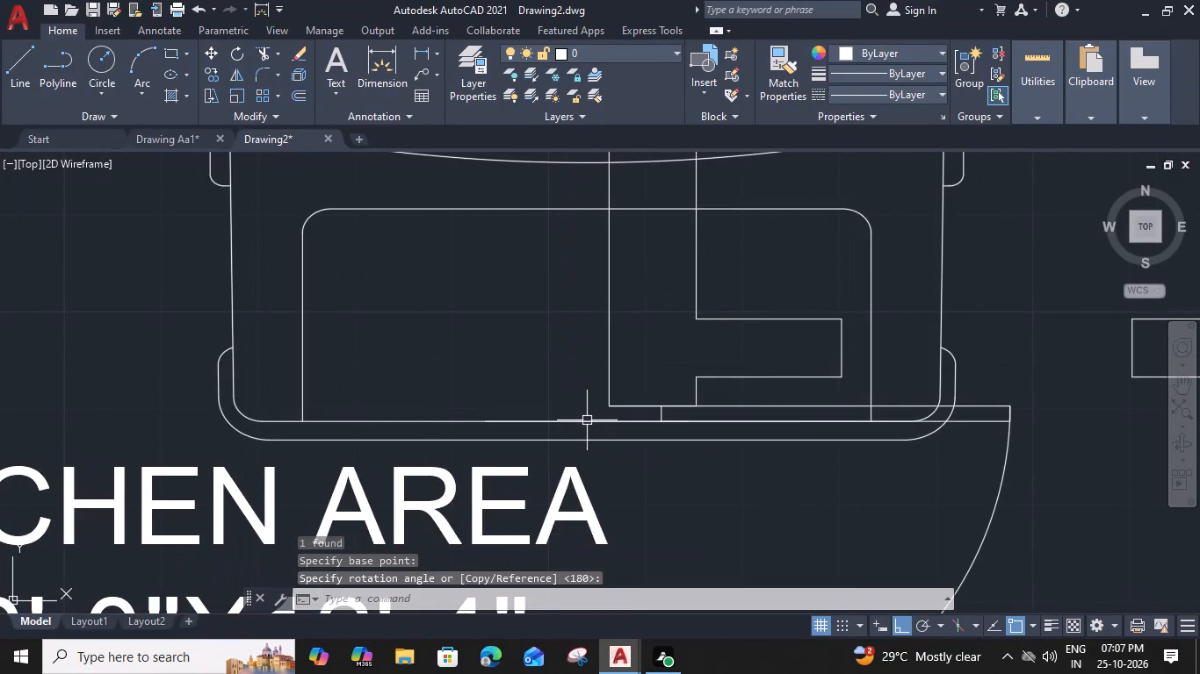
Move the rotated car about 16' horizontally right, out of the kitchen and in line with the living area.
scroll(587, 420, down, 2)
click(587, 420)
text(M)
key(space)
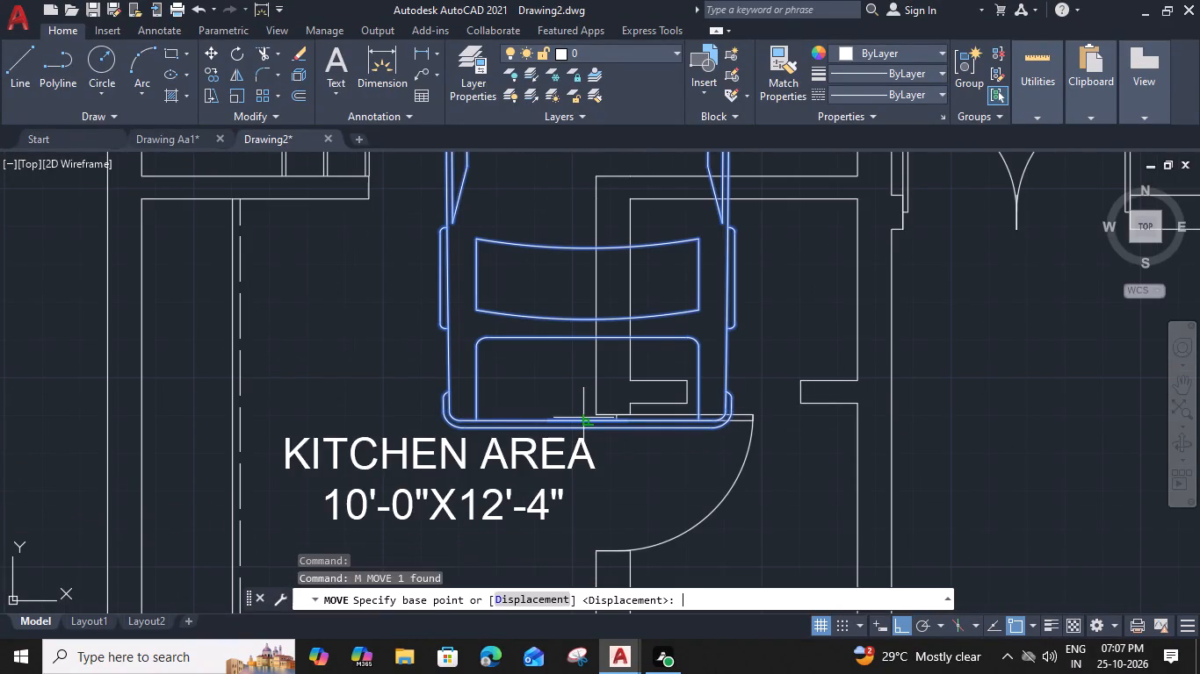
click(583, 418)
click(591, 421)
scroll(871, 428, down, 2)
middle_drag(863, 435, 552, 375)
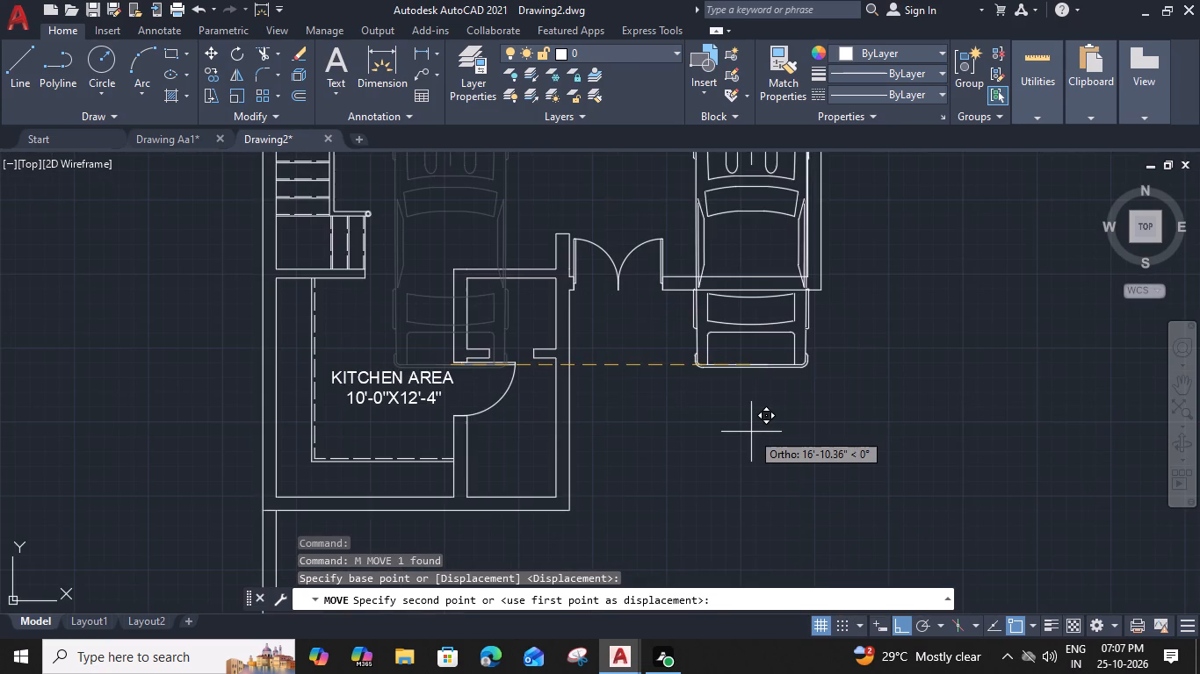
click(738, 433)
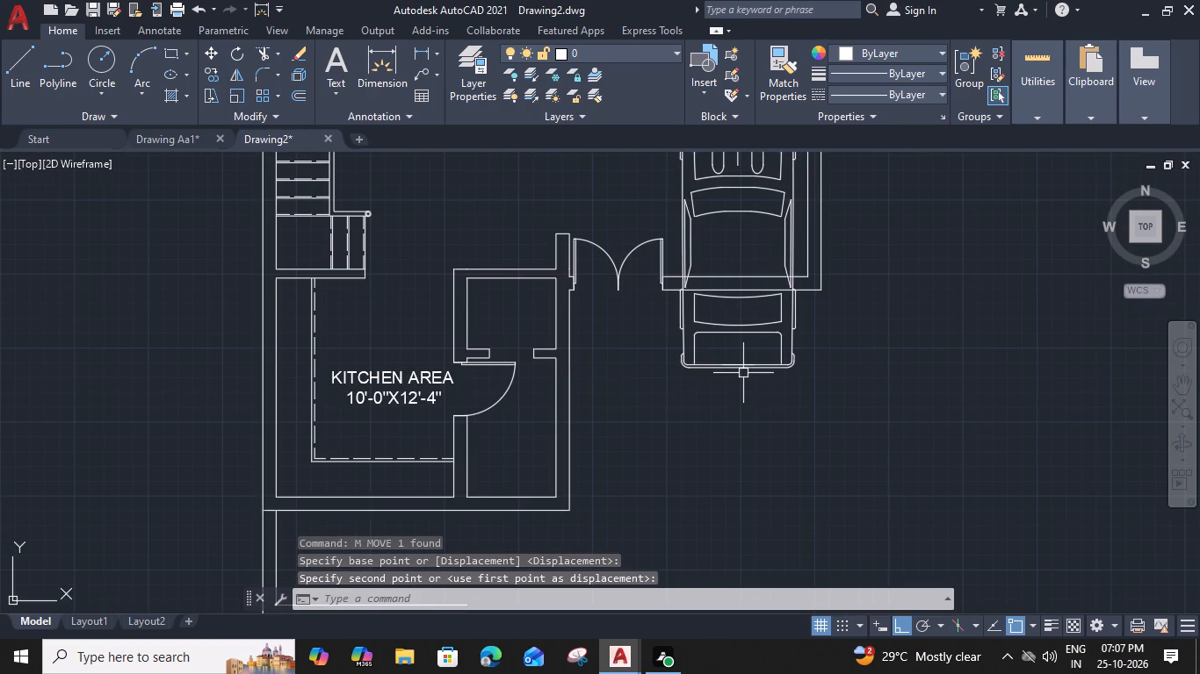
Move the car straight down into the open space below the living area's bottom wall, beside the kitchen block.
click(743, 368)
text(M)
key(space)
scroll(741, 383, up, 2)
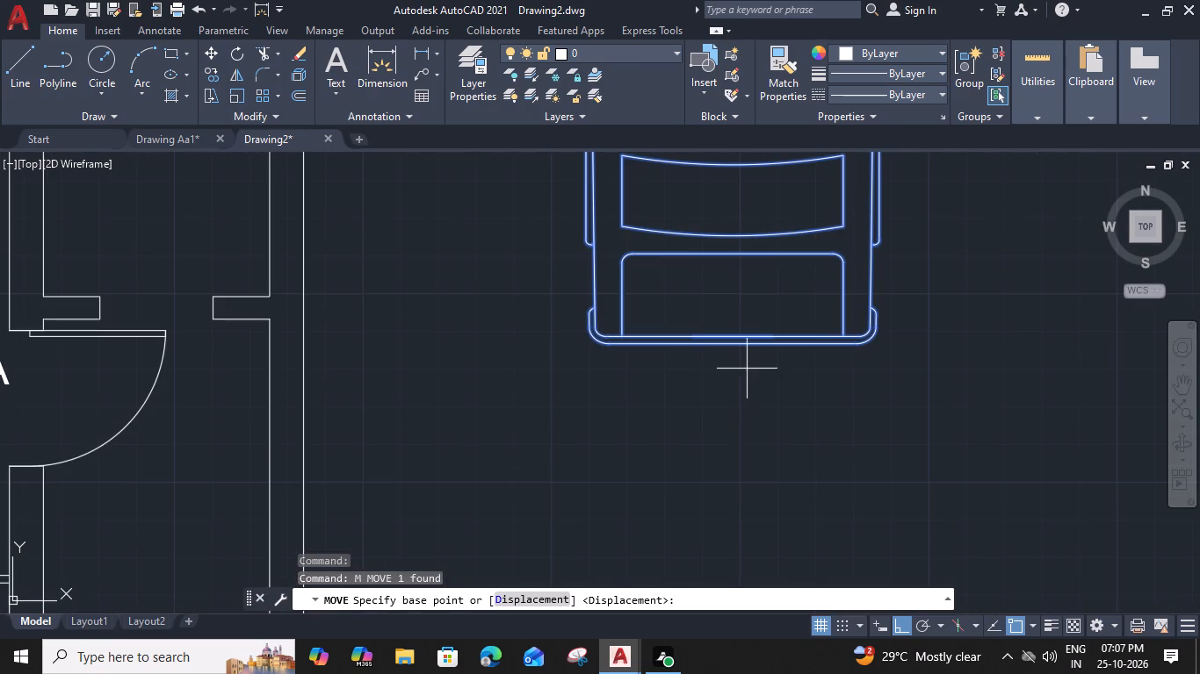
click(748, 346)
scroll(727, 499, down, 3)
middle_drag(716, 562, 716, 518)
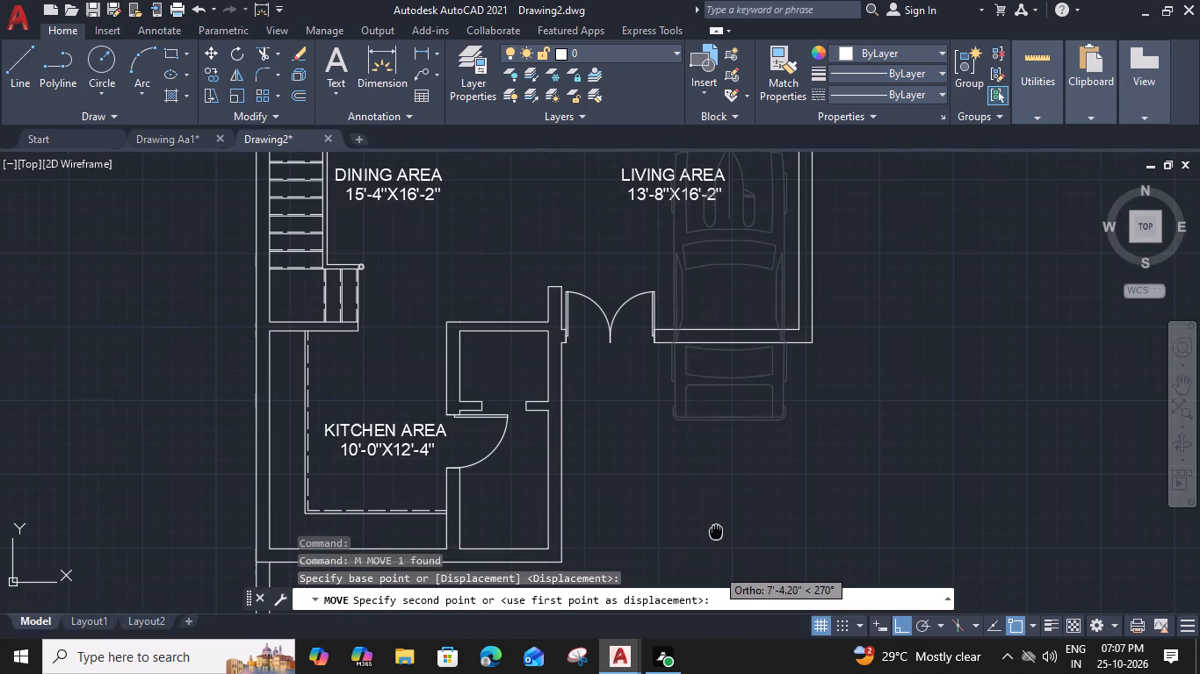
middle_drag(716, 518, 722, 364)
click(718, 463)
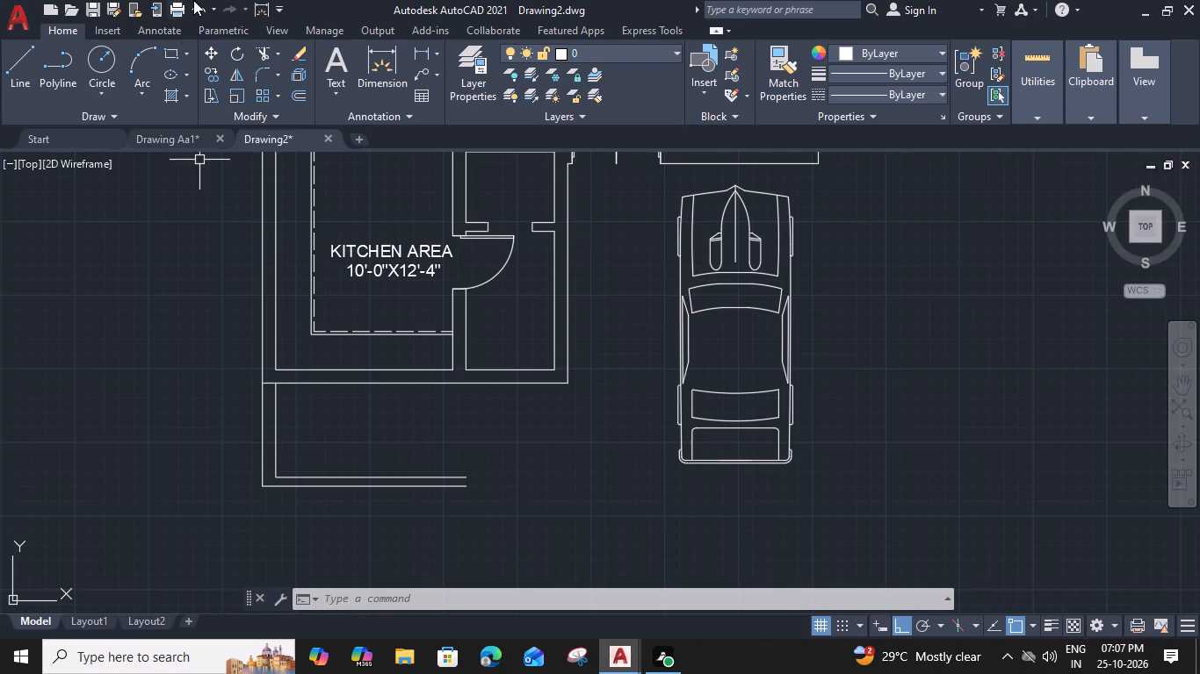
Draw a vertical line from the kitchen block's lower-right outer corner down to the level of the bottom boundary wall.
scroll(660, 391, down, 1)
middle_drag(660, 391, 665, 409)
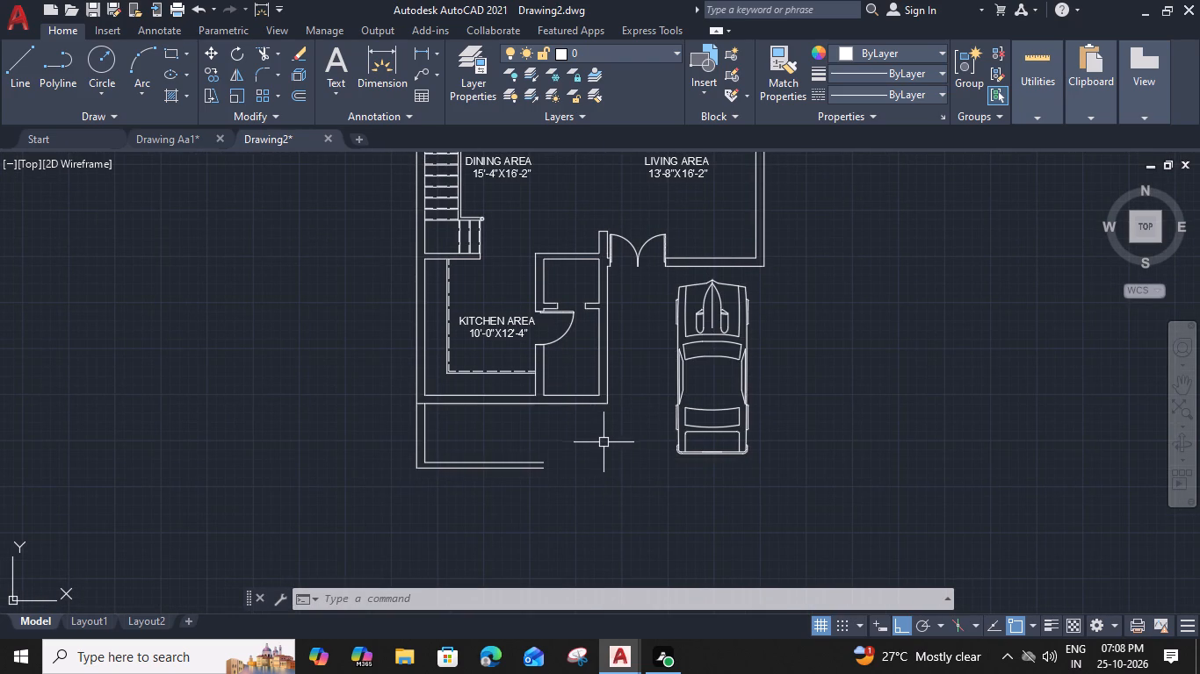
key(l)
key(space)
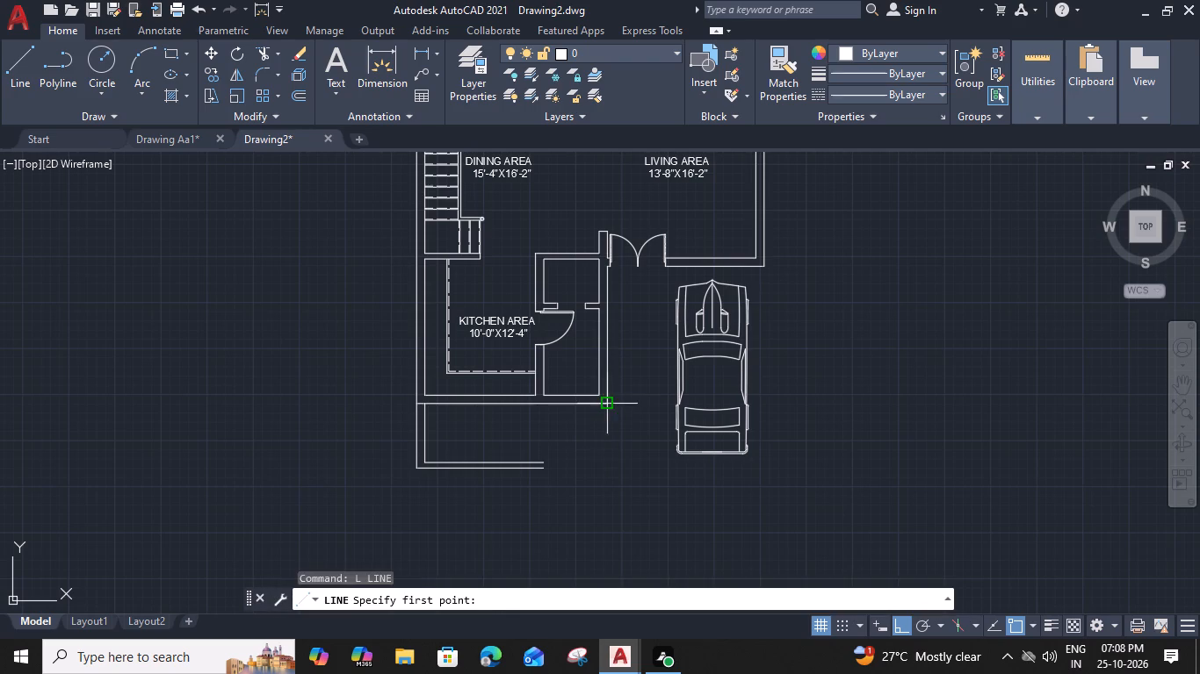
click(605, 407)
click(607, 470)
key(Escape)
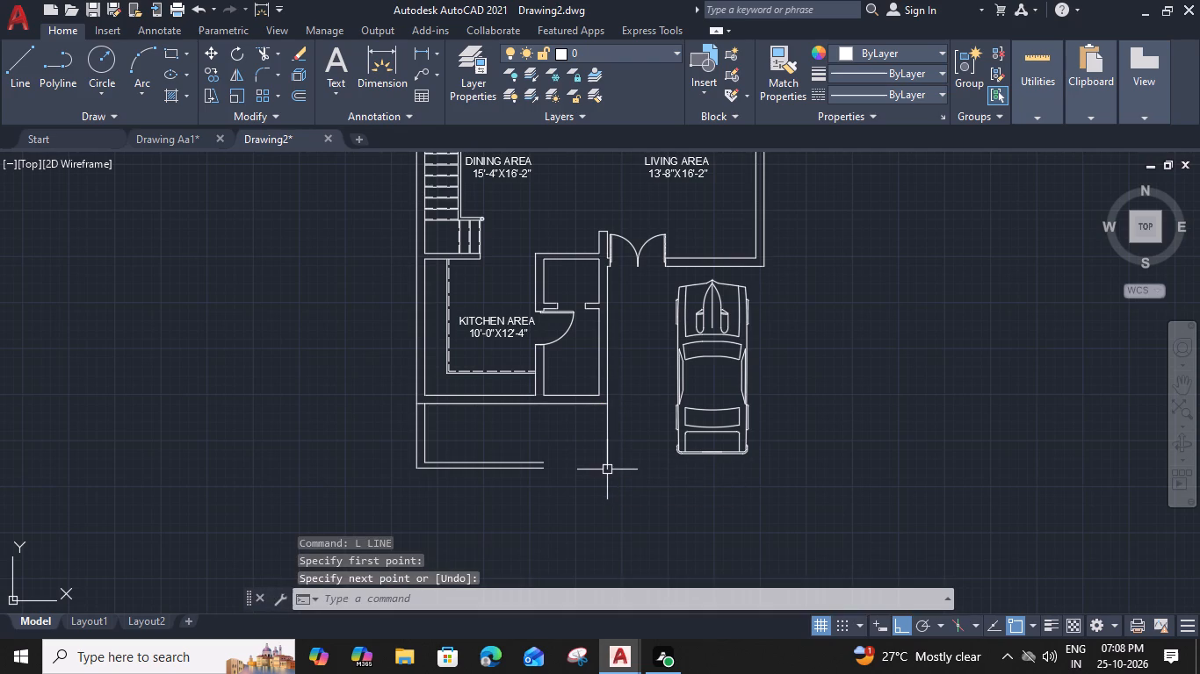
Extend both bottom boundary wall lines to the new vertical line and trim the line's overhang below them.
middle_drag(574, 508, 529, 495)
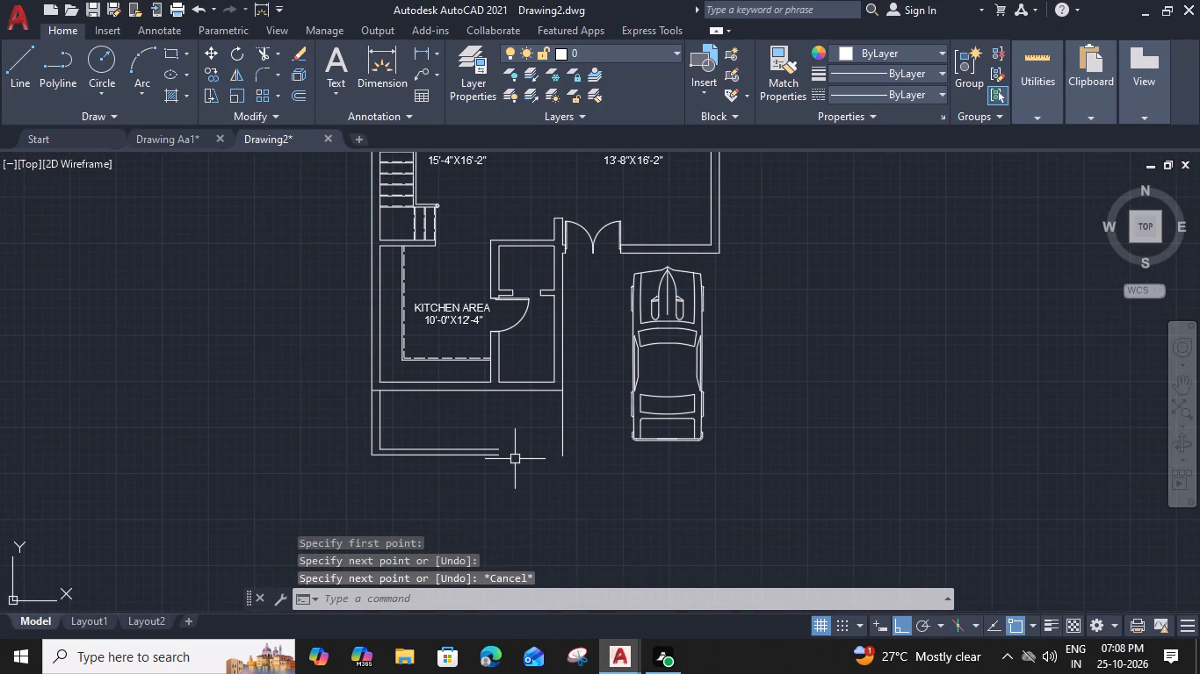
text(EX)
key(space)
click(484, 427)
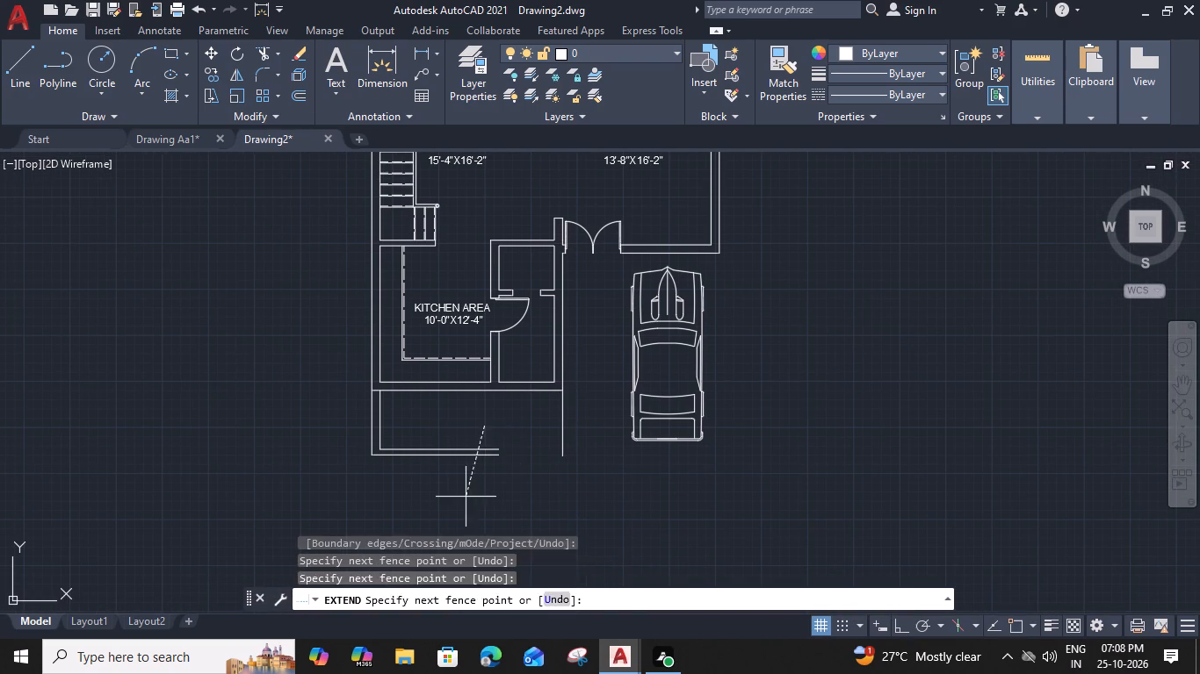
click(466, 497)
middle_drag(550, 472, 488, 483)
scroll(497, 477, up, 1)
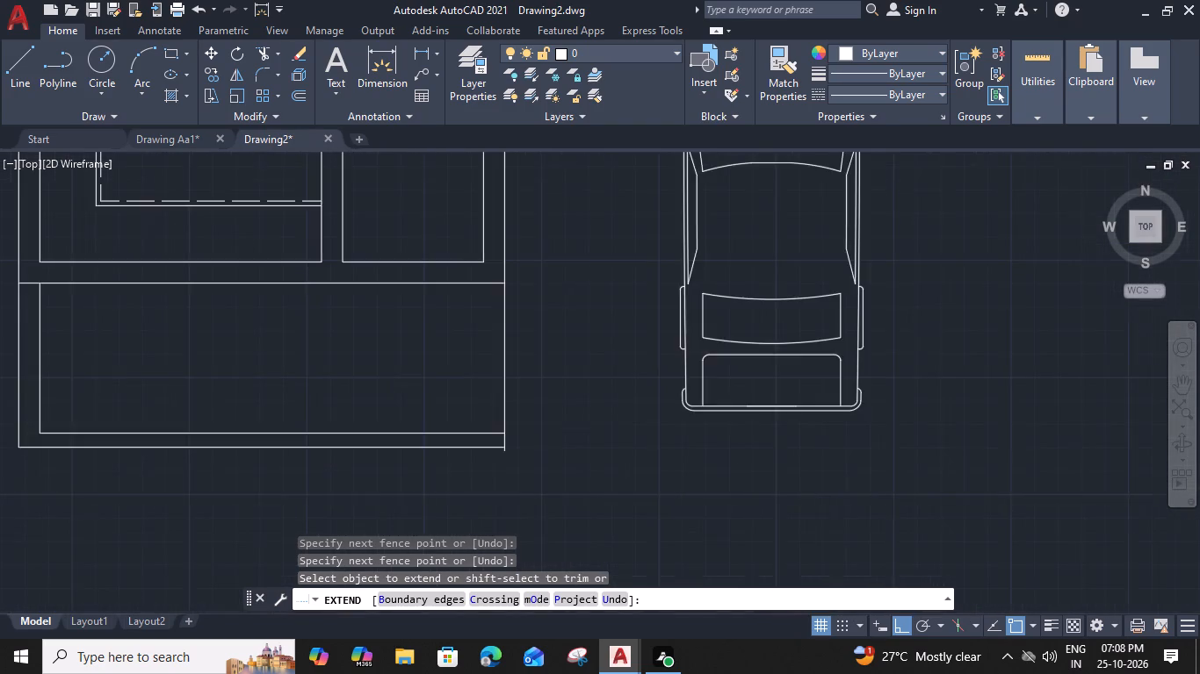
scroll(497, 477, up, 2)
shift+click(509, 439)
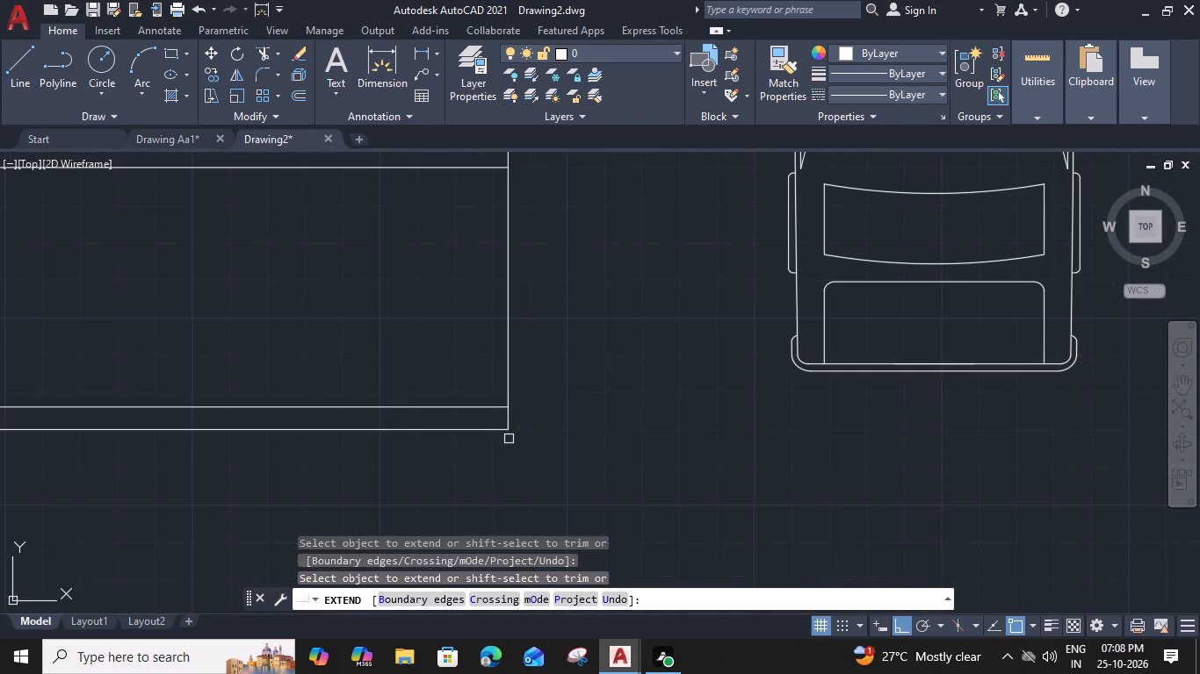
scroll(509, 439, down, 2)
key(Escape)
Fillet the outer bottom boundary line with the living area's outer right wall line at zero radius to form a corner.
middle_drag(608, 460, 479, 517)
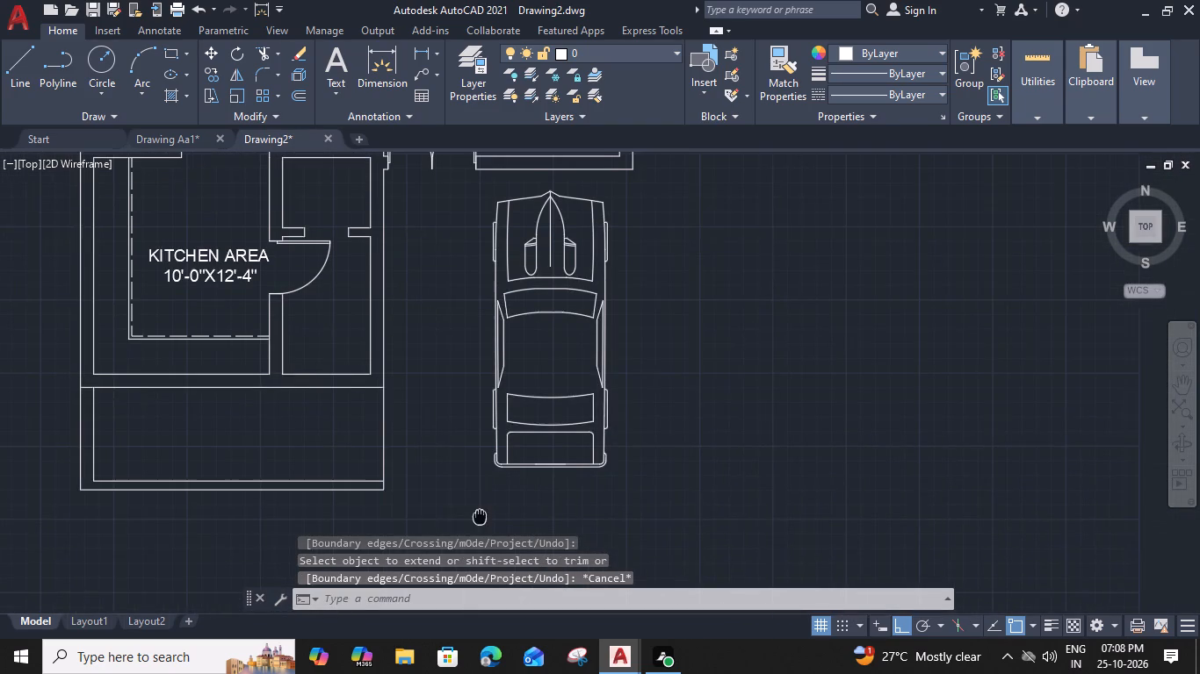
middle_drag(479, 517, 478, 518)
text(F)
key(space)
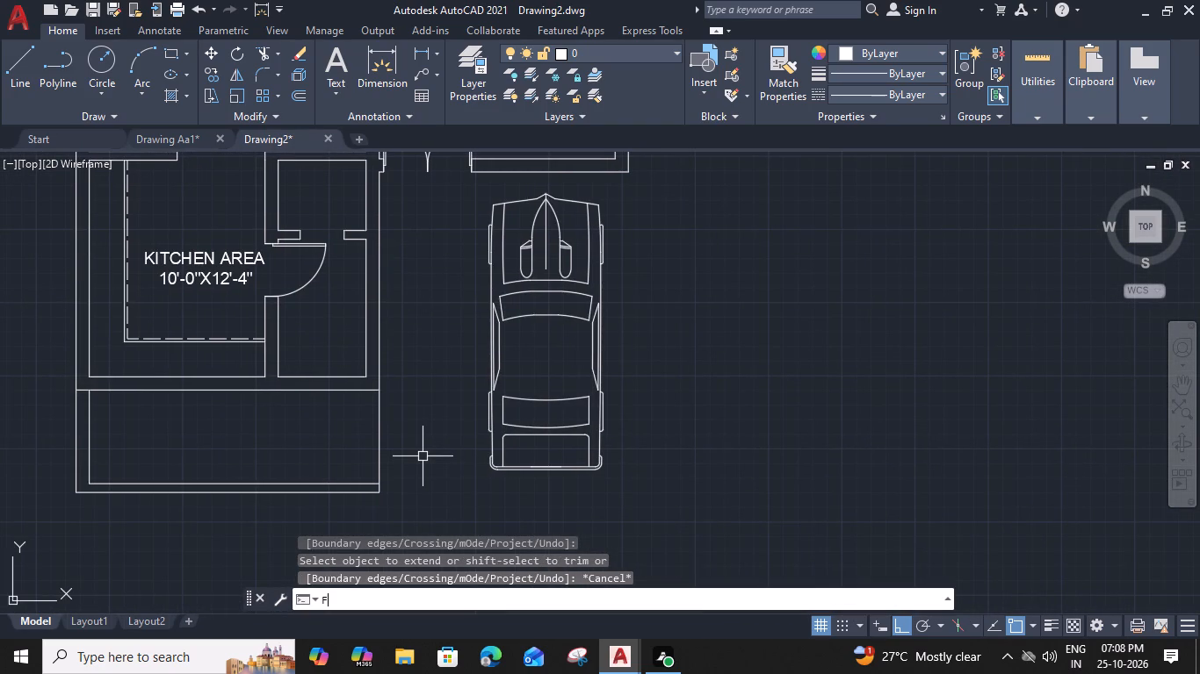
click(360, 495)
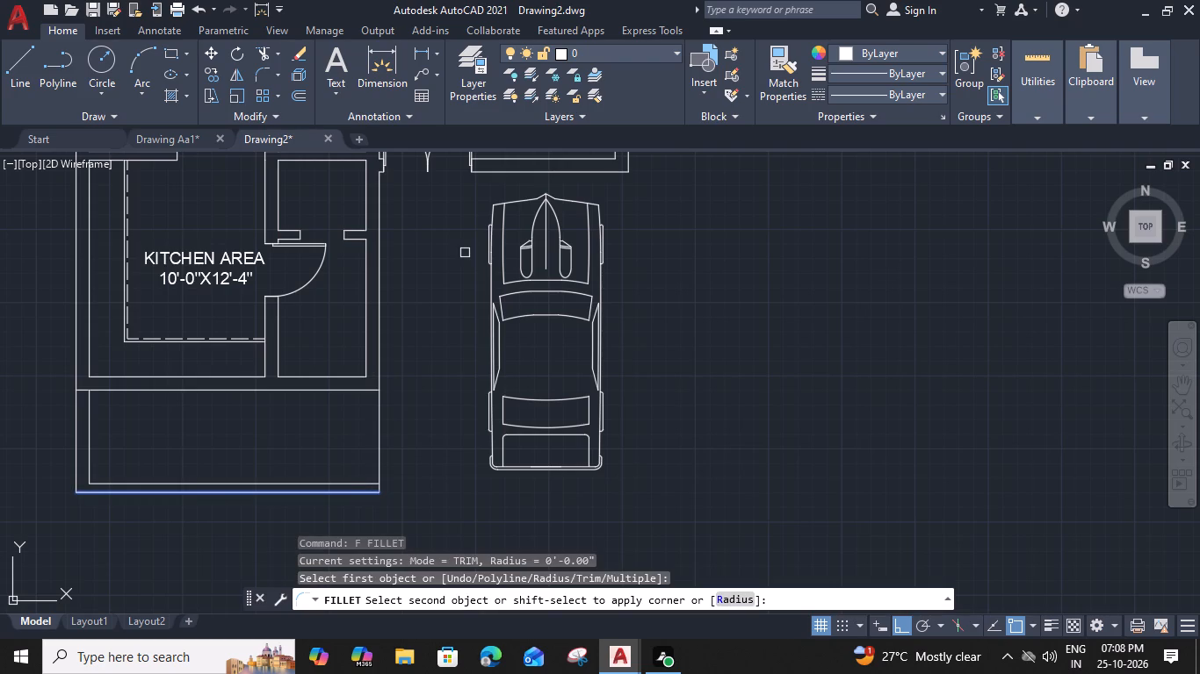
click(629, 161)
Fillet the inner bottom boundary line with the living area's inner right wall line at zero radius to close the parking area.
text(F)
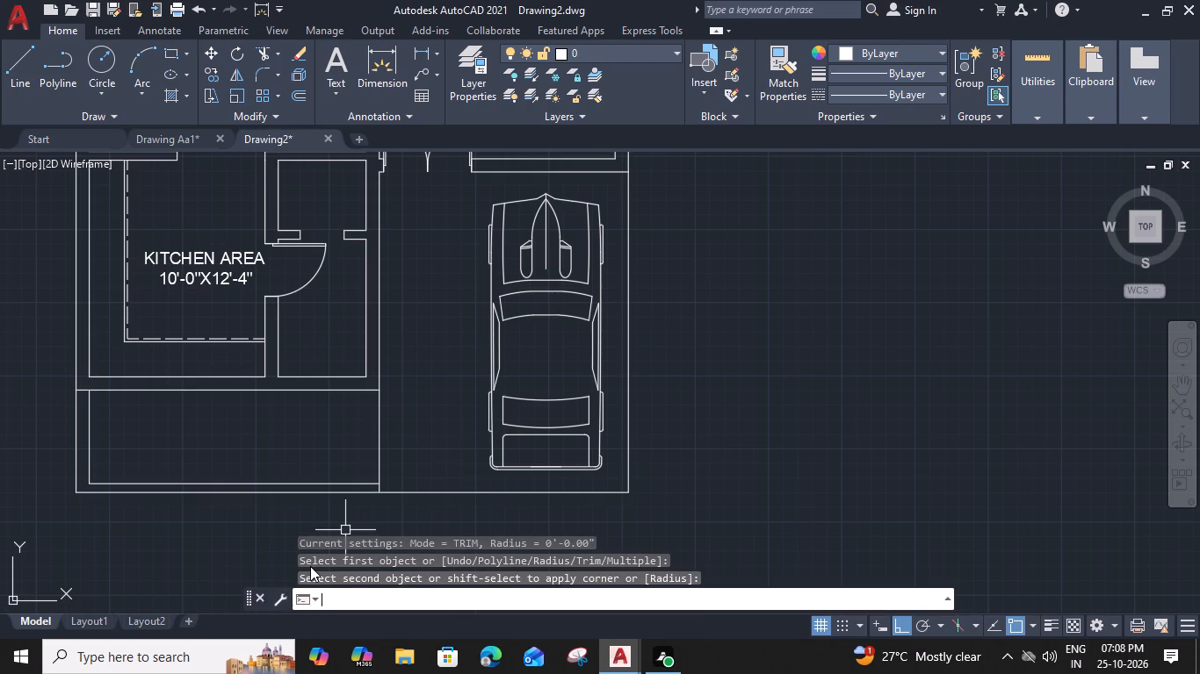
key(space)
click(362, 485)
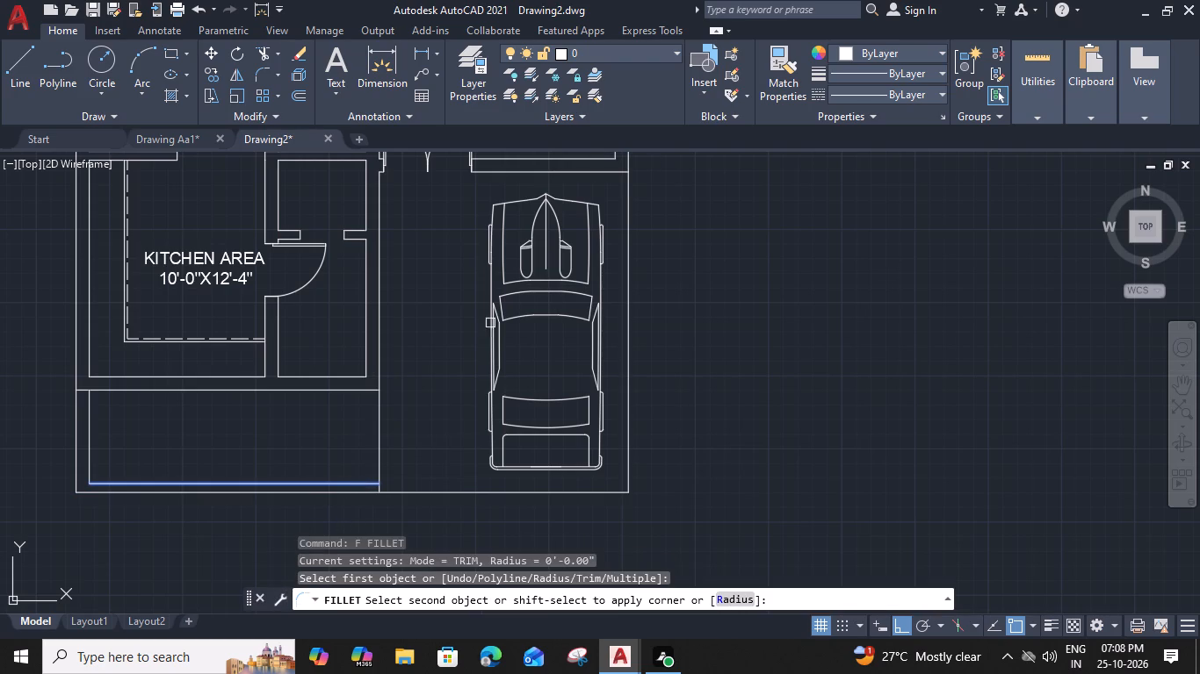
click(614, 149)
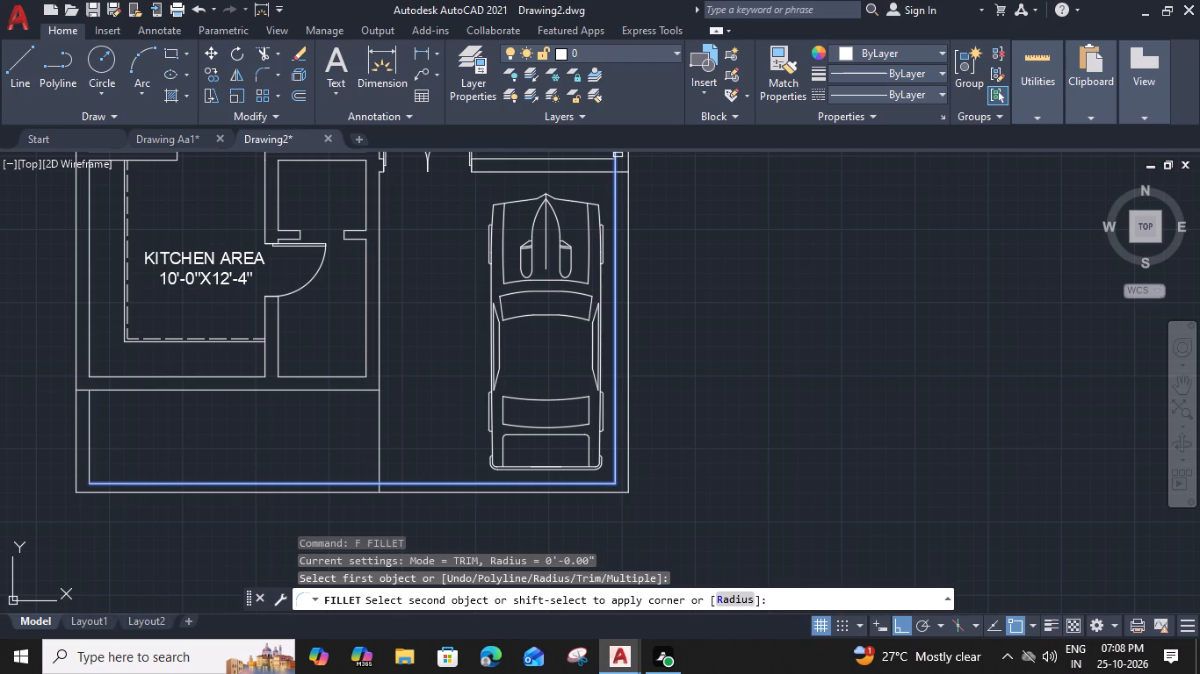
click(618, 152)
middle_drag(618, 156, 611, 219)
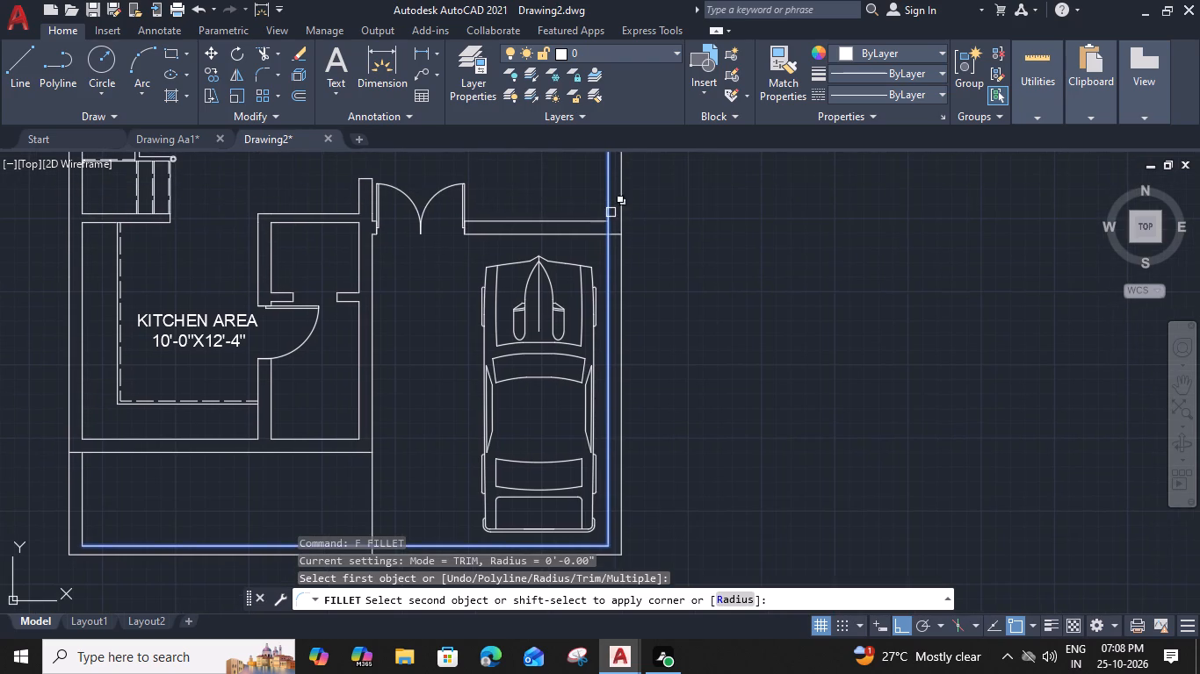
click(610, 204)
Scale the car down about its nose to roughly 60% of its size within the parking area.
middle_drag(406, 384, 417, 355)
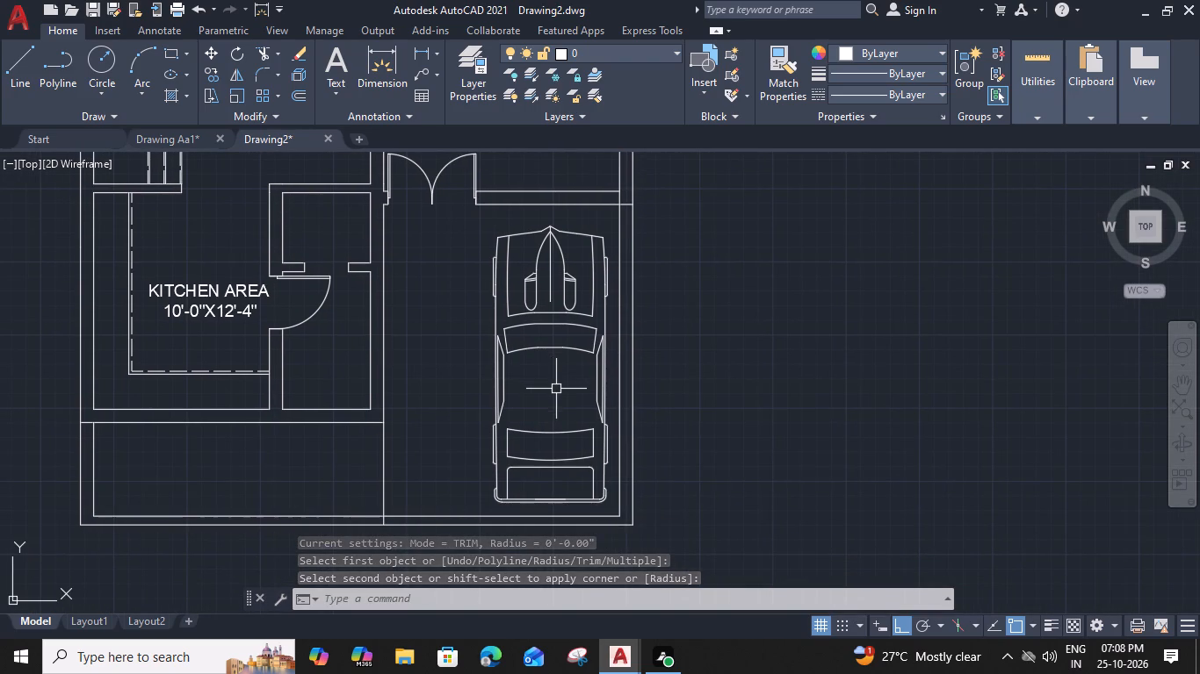
click(537, 326)
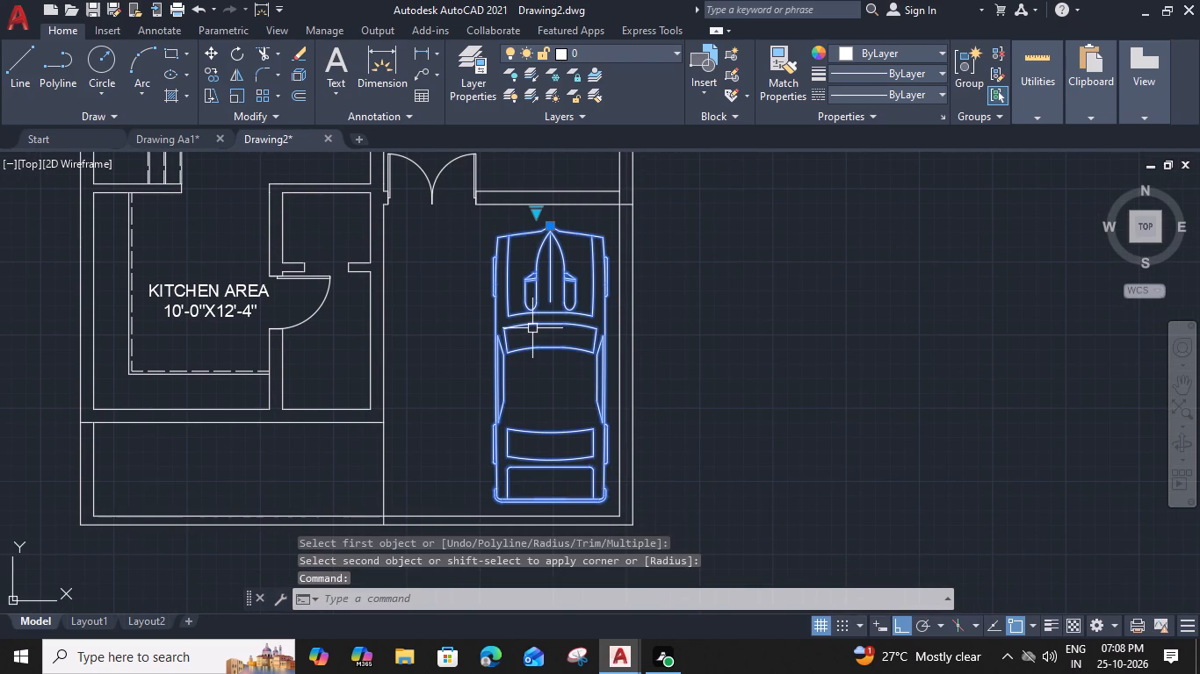
text(SC)
key(space)
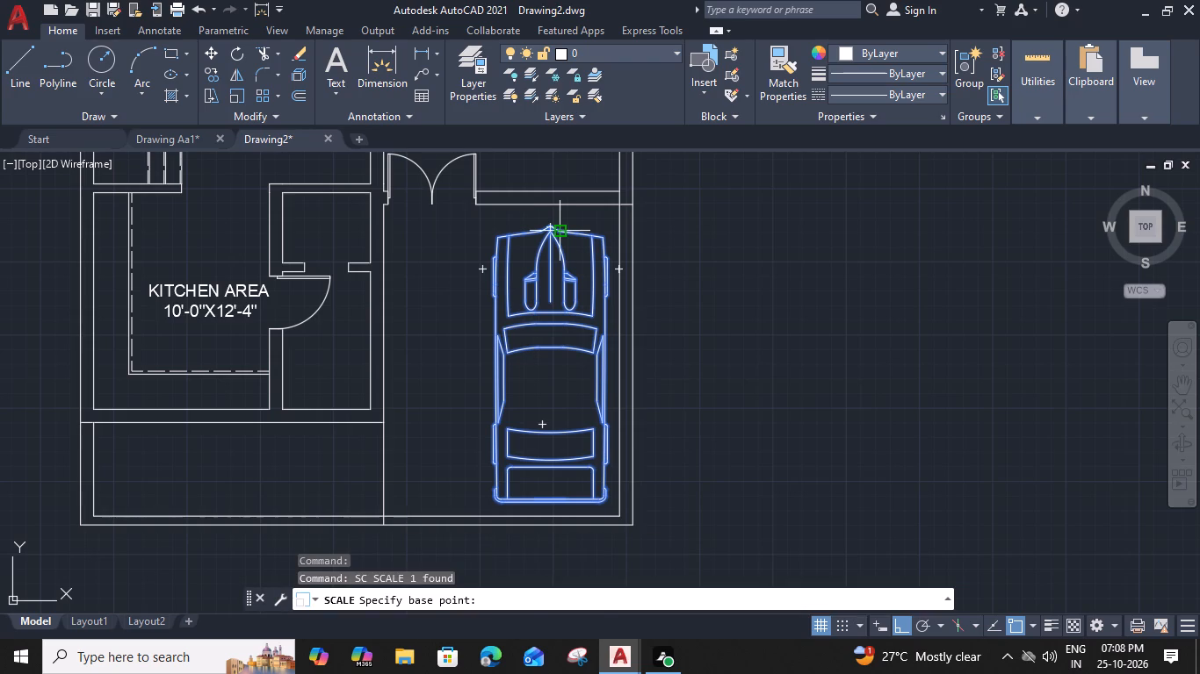
click(553, 220)
click(549, 334)
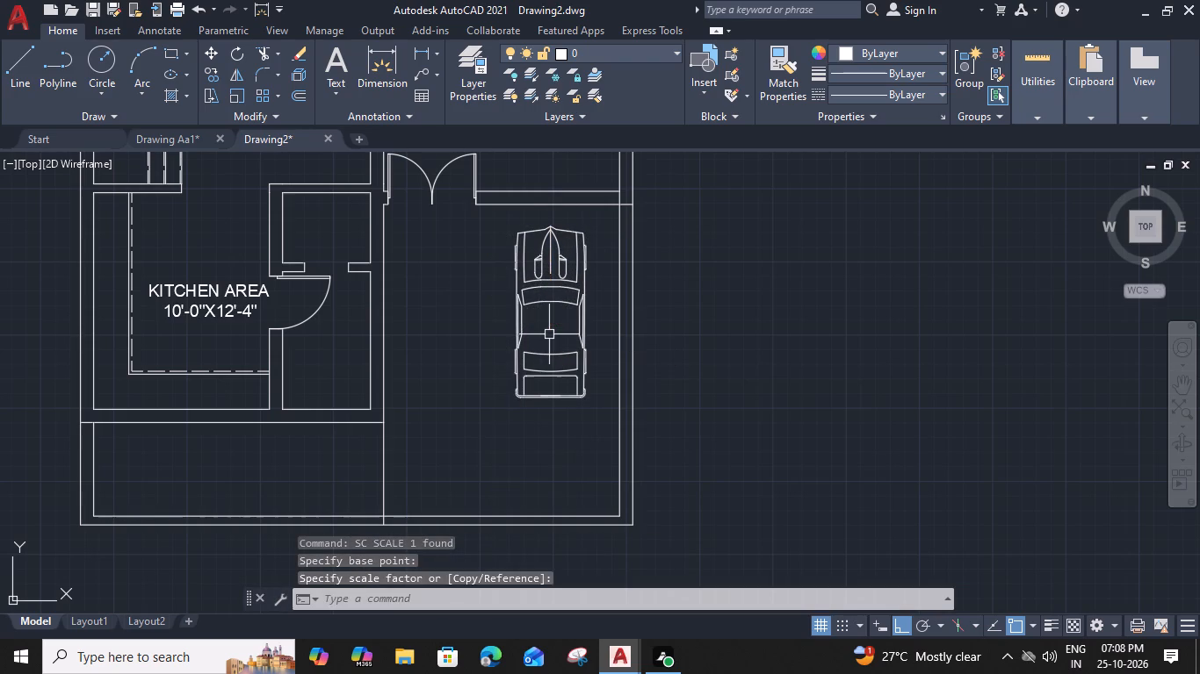
Move the car straight down within the parking area, closer to the bottom boundary wall.
click(546, 398)
text(M)
key(space)
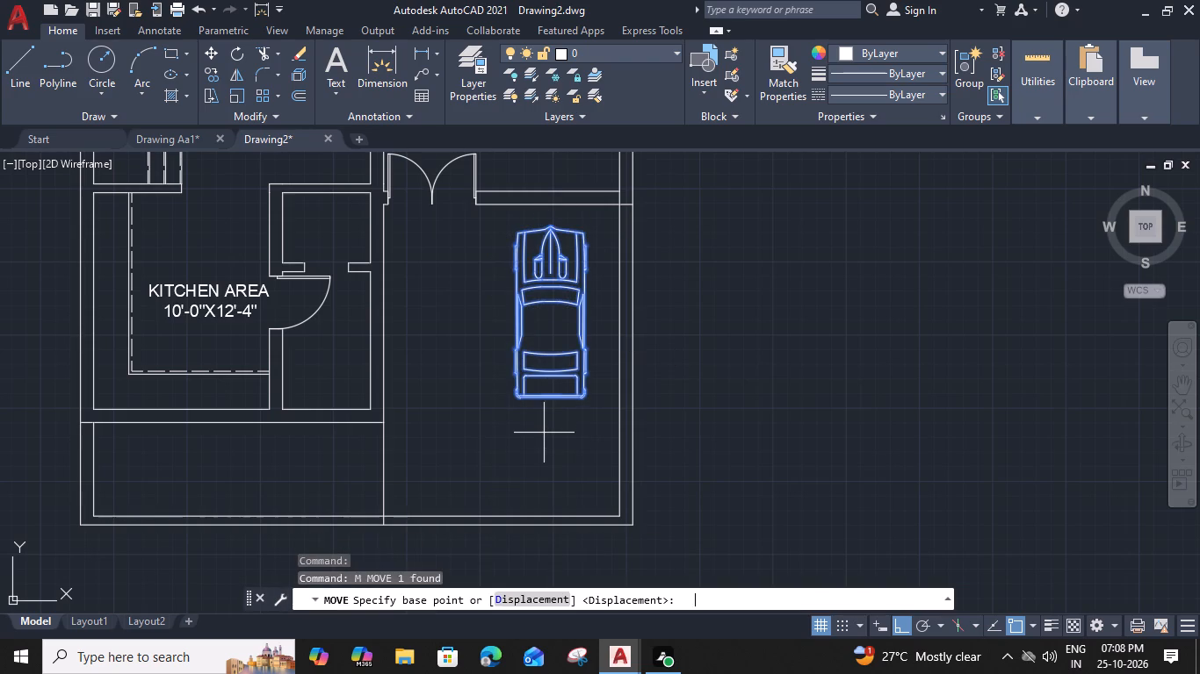
scroll(561, 406, up, 2)
click(534, 391)
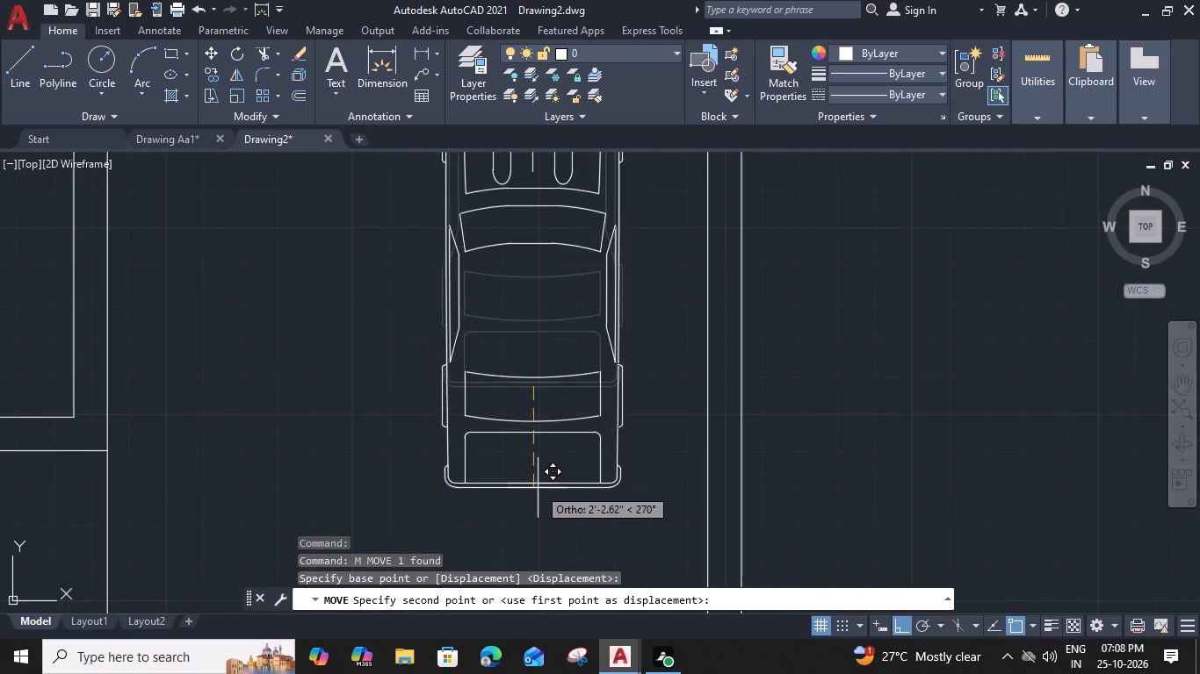
scroll(538, 488, down, 2)
click(533, 513)
Draw the entrance landing outline below the double door: a 3' line down from the wall, then across to the opposite wall.
middle_drag(423, 384, 466, 393)
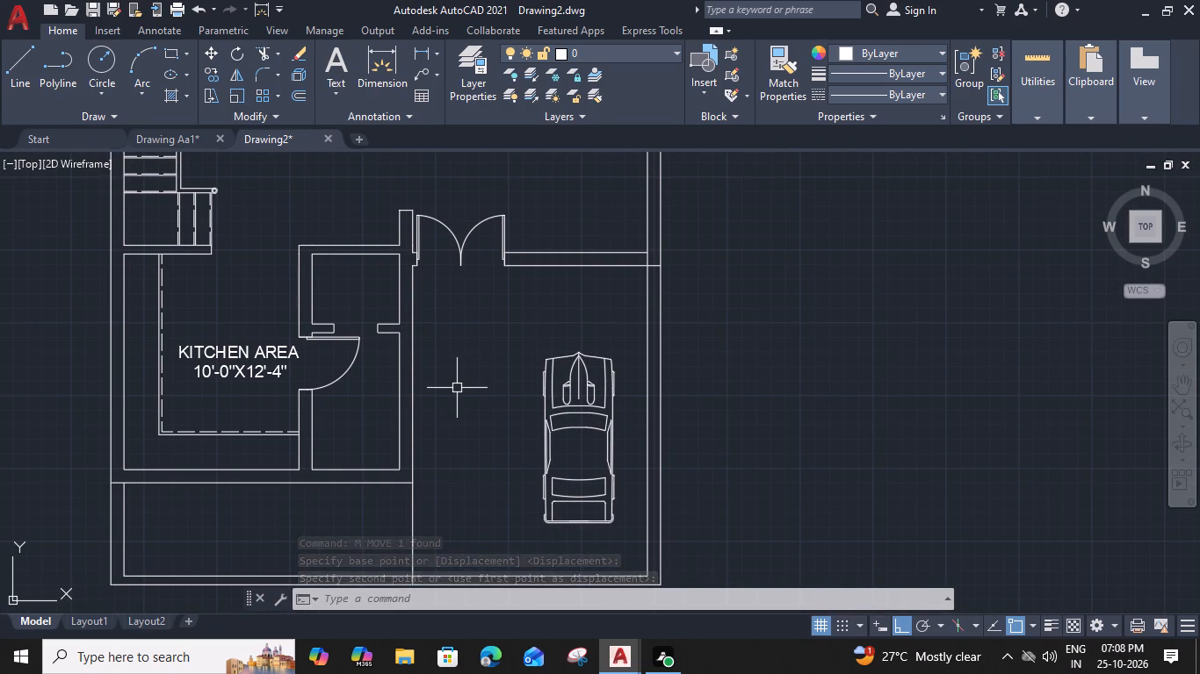
middle_drag(524, 412, 545, 439)
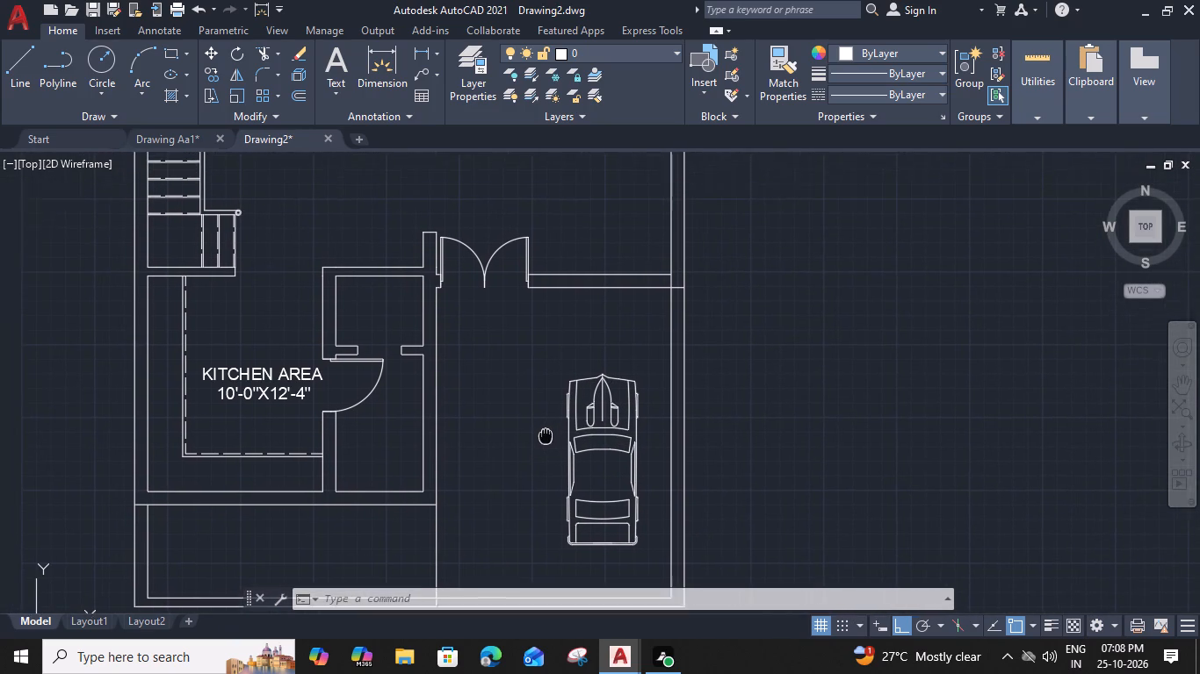
middle_drag(545, 439, 545, 441)
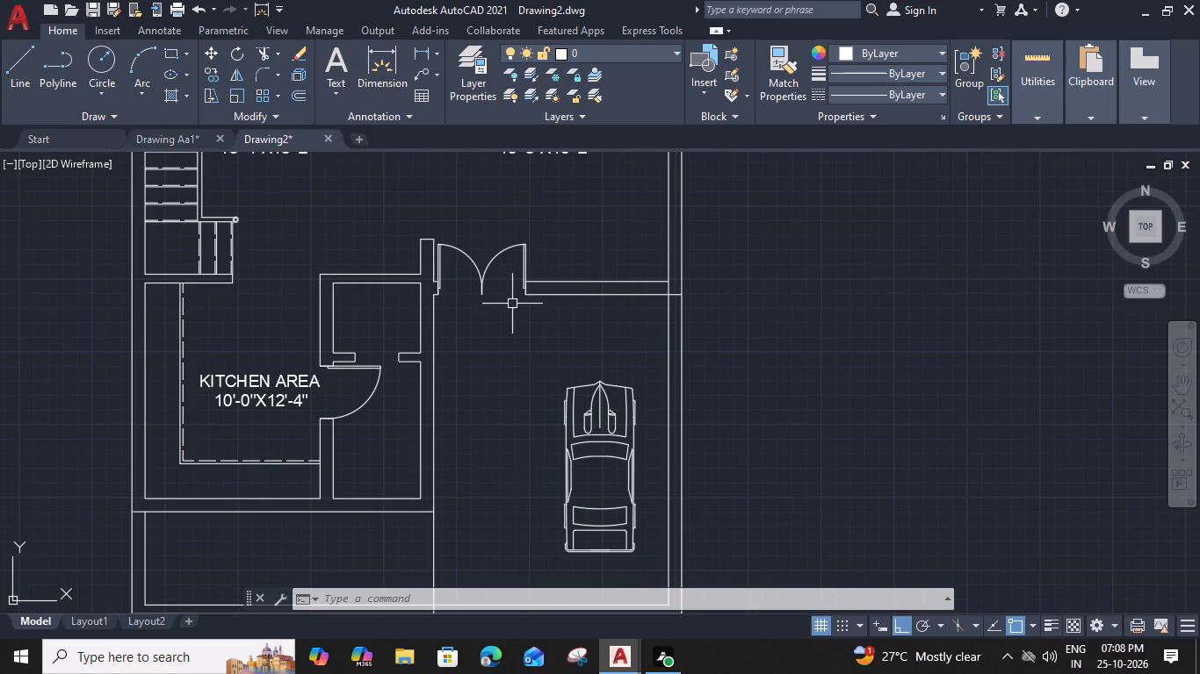
middle_drag(499, 358, 508, 384)
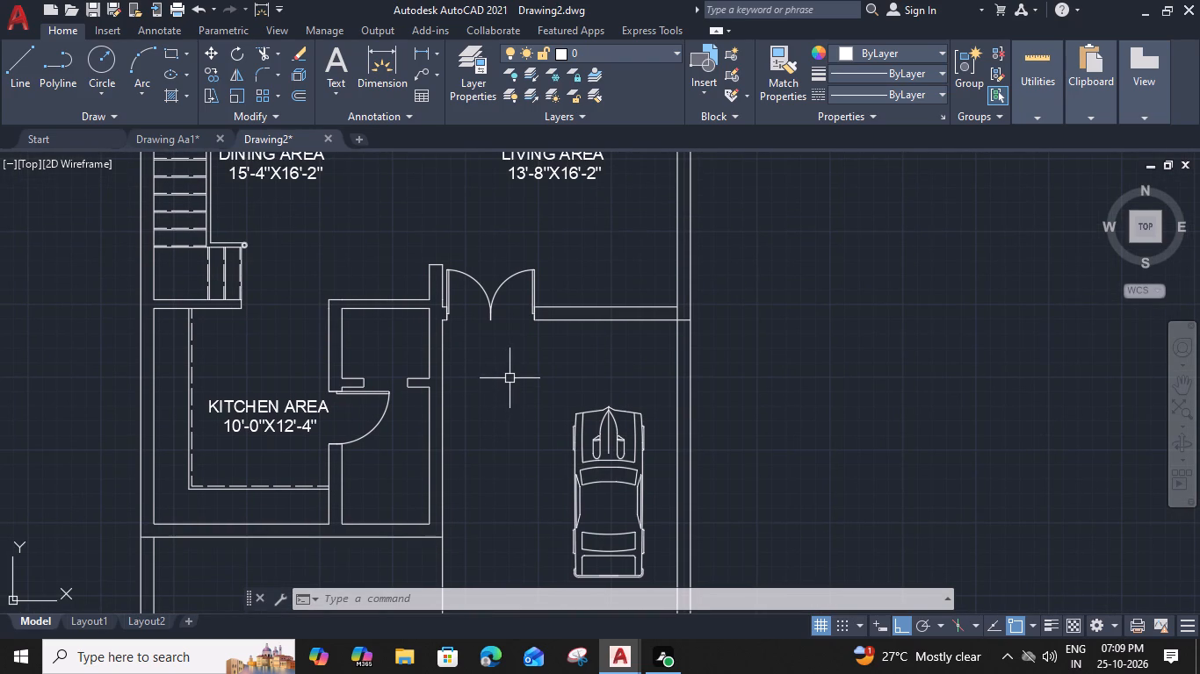
middle_drag(532, 338, 500, 372)
scroll(515, 362, up, 2)
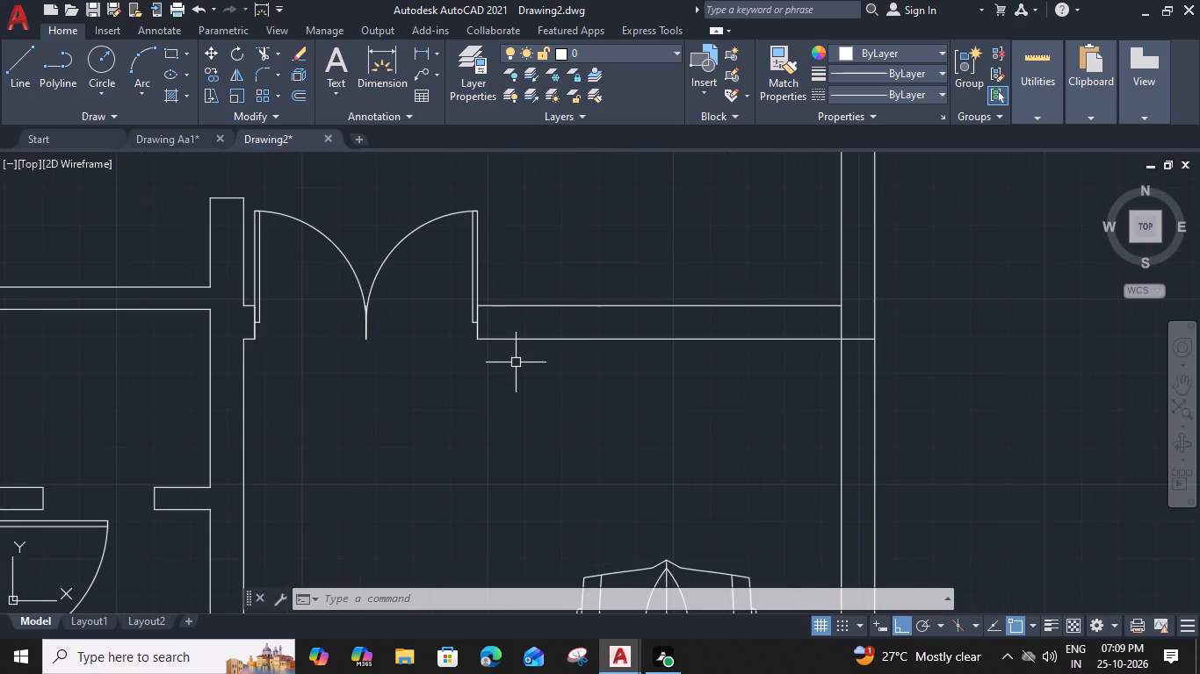
text(L)
key(space)
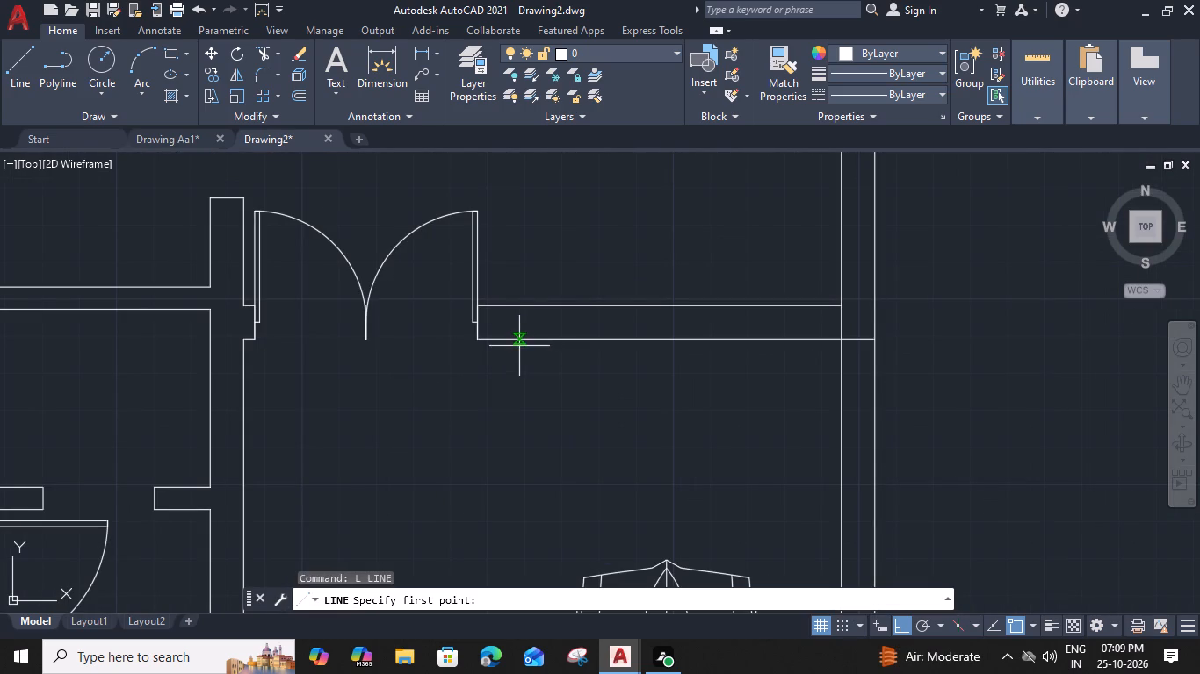
click(496, 341)
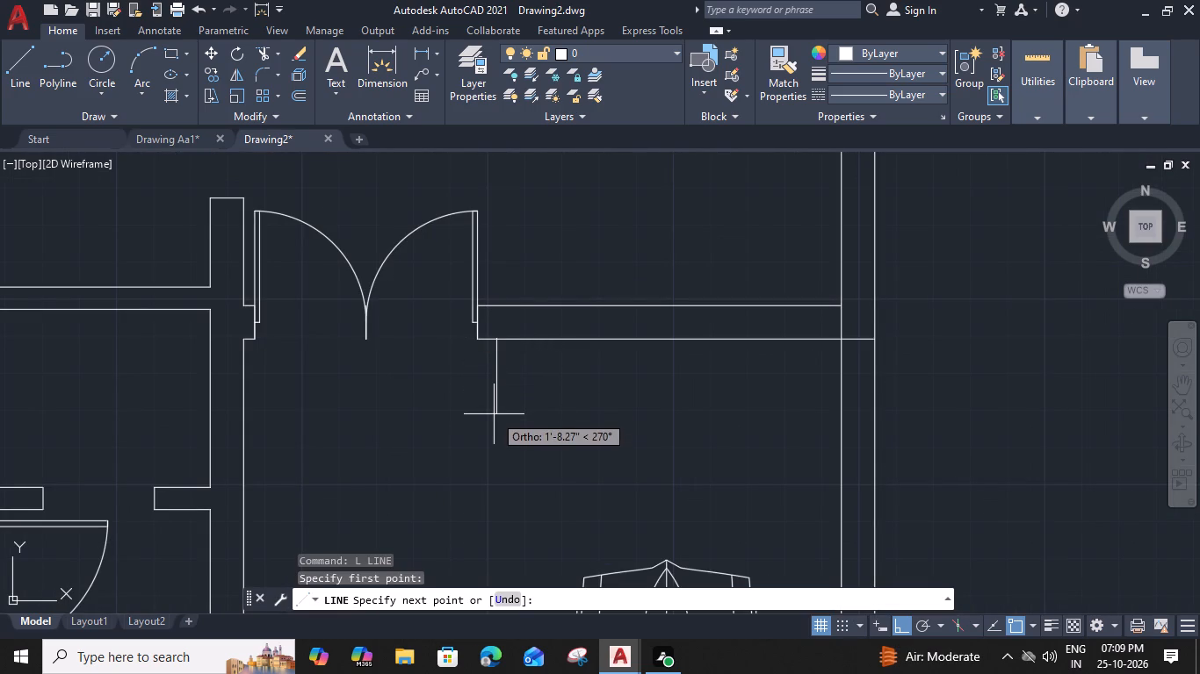
key(3)
text(')
key(space)
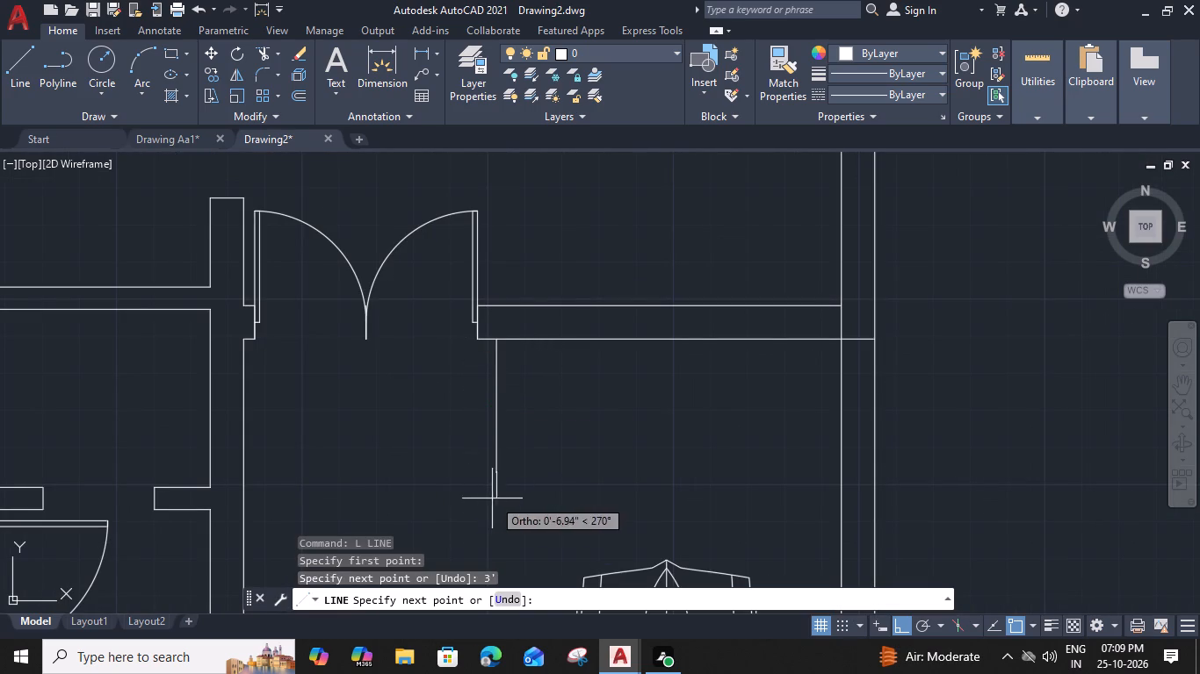
click(245, 470)
key(space)
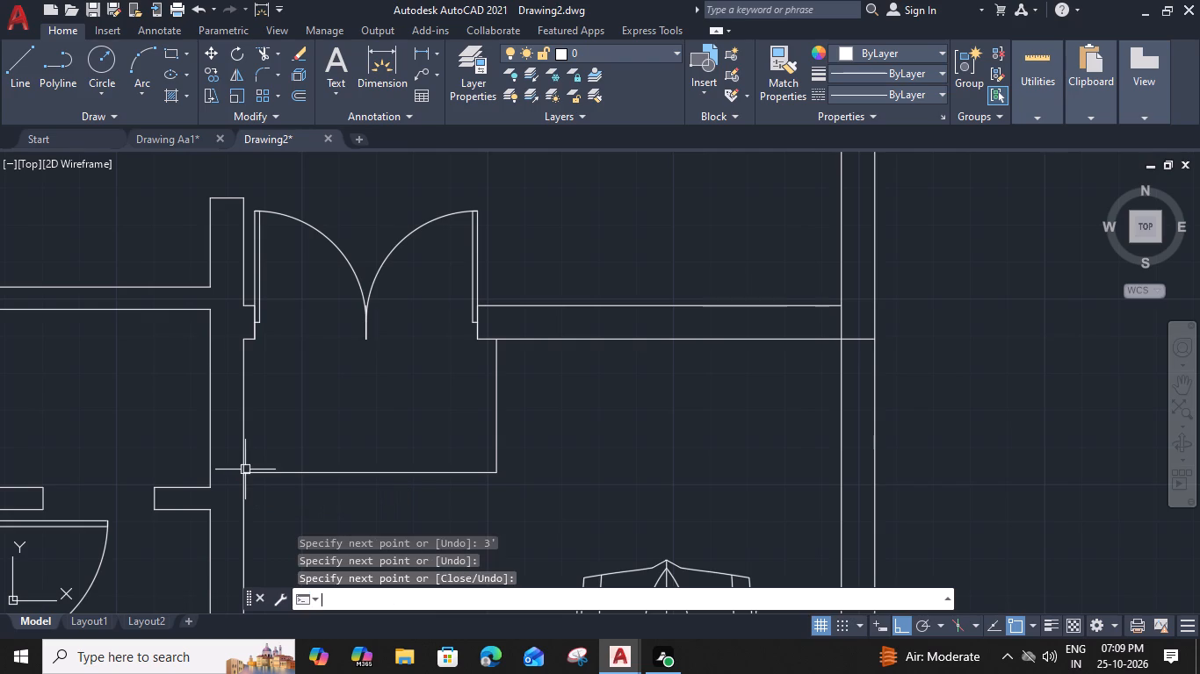
Offset the landing's vertical and horizontal edges outward twice at 11" spacing to form the entrance steps.
middle_drag(427, 484, 435, 425)
click(503, 344)
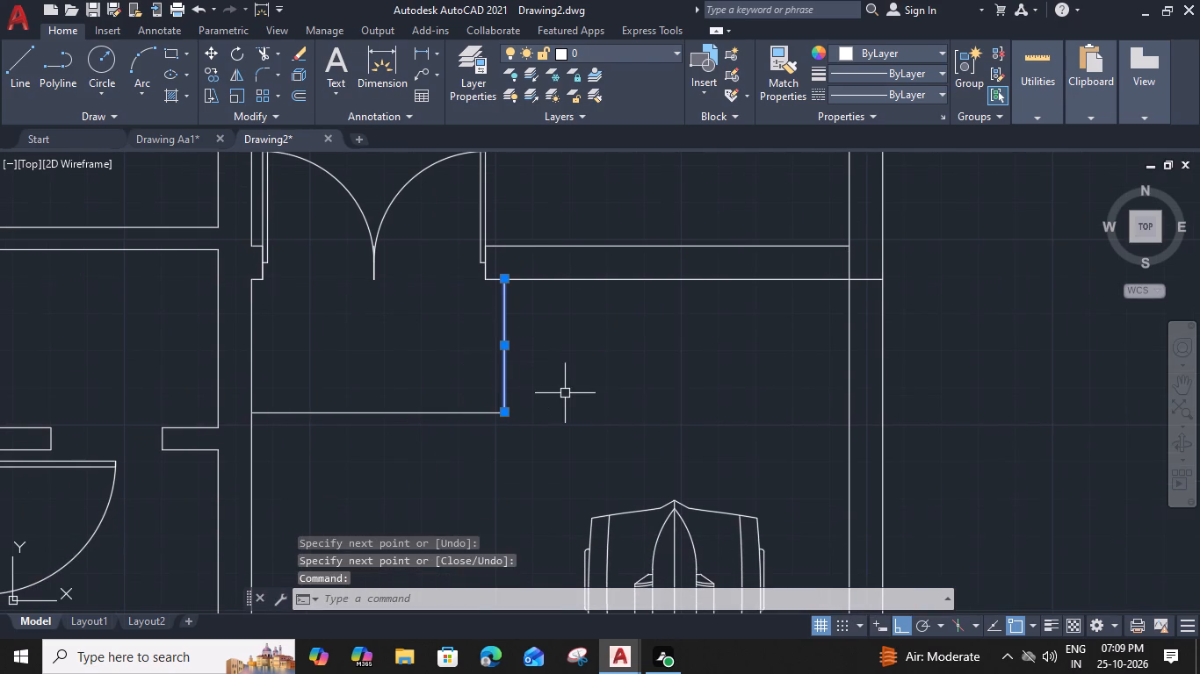
text(O)
key(space)
text(11)
key(shift+quotedbl)
key(Return)
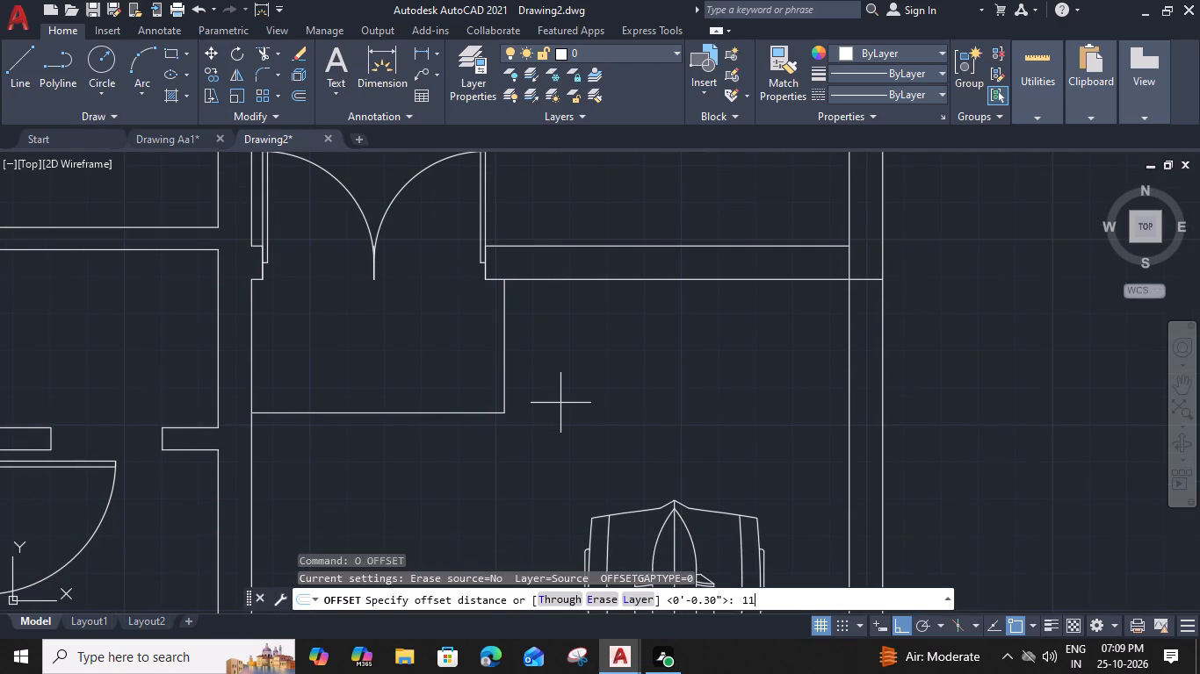
click(583, 416)
click(465, 406)
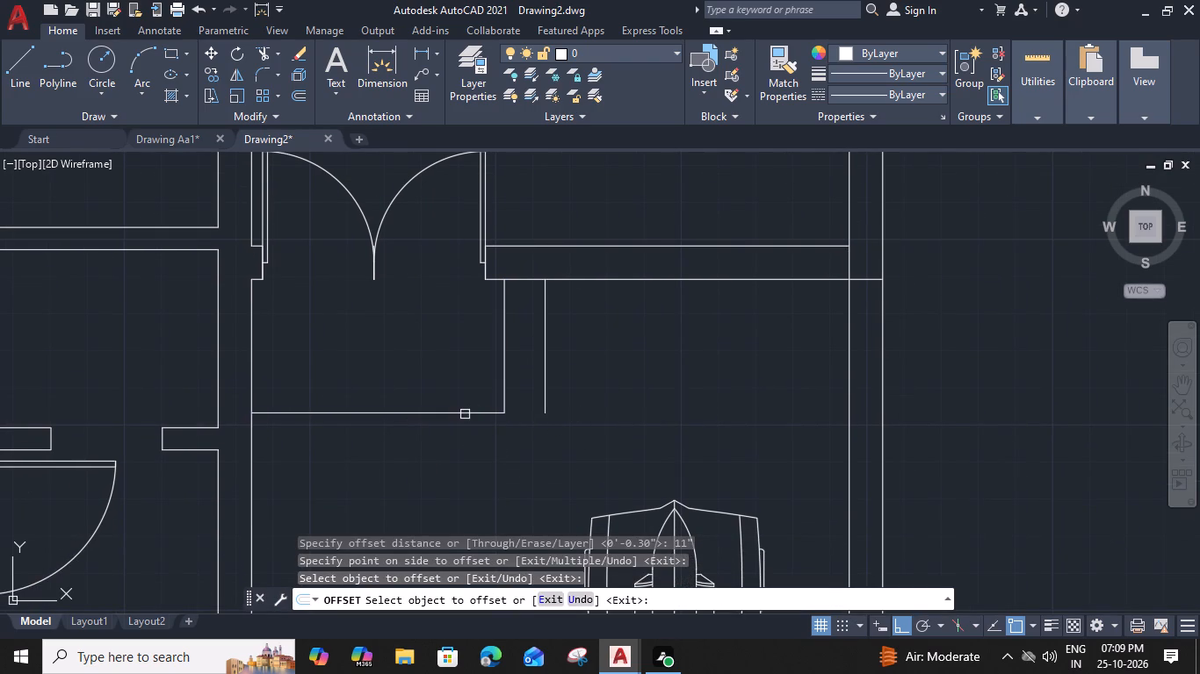
click(465, 414)
click(447, 488)
click(546, 381)
click(596, 410)
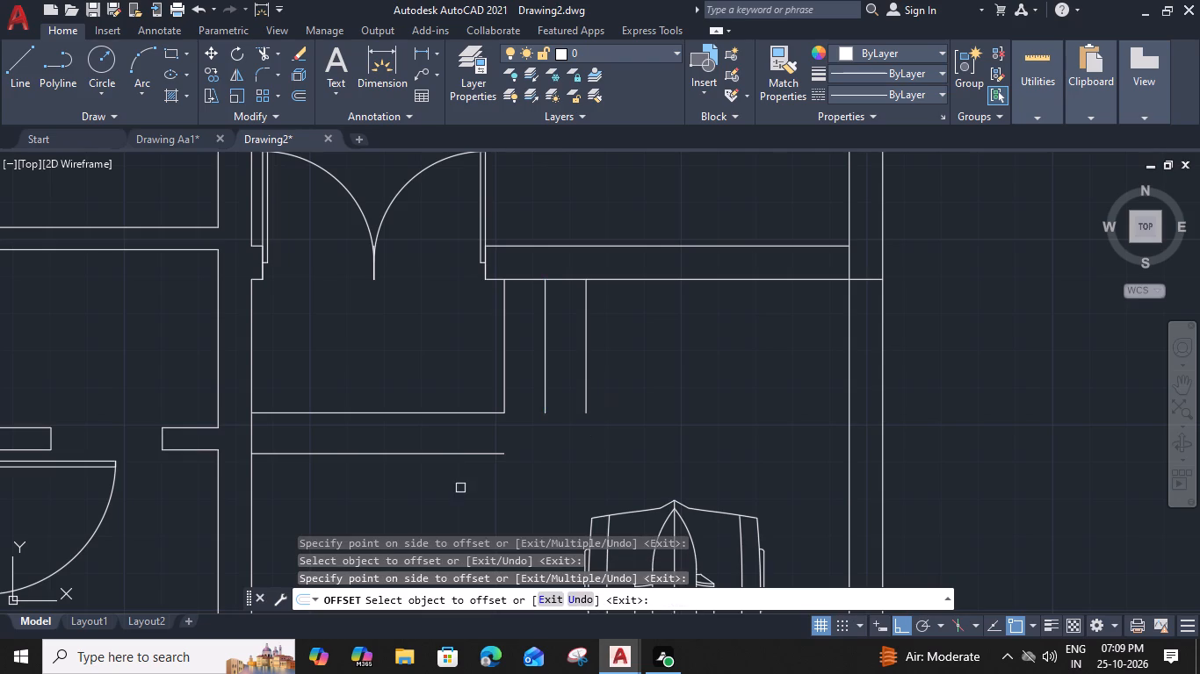
click(465, 457)
click(458, 513)
key(Escape)
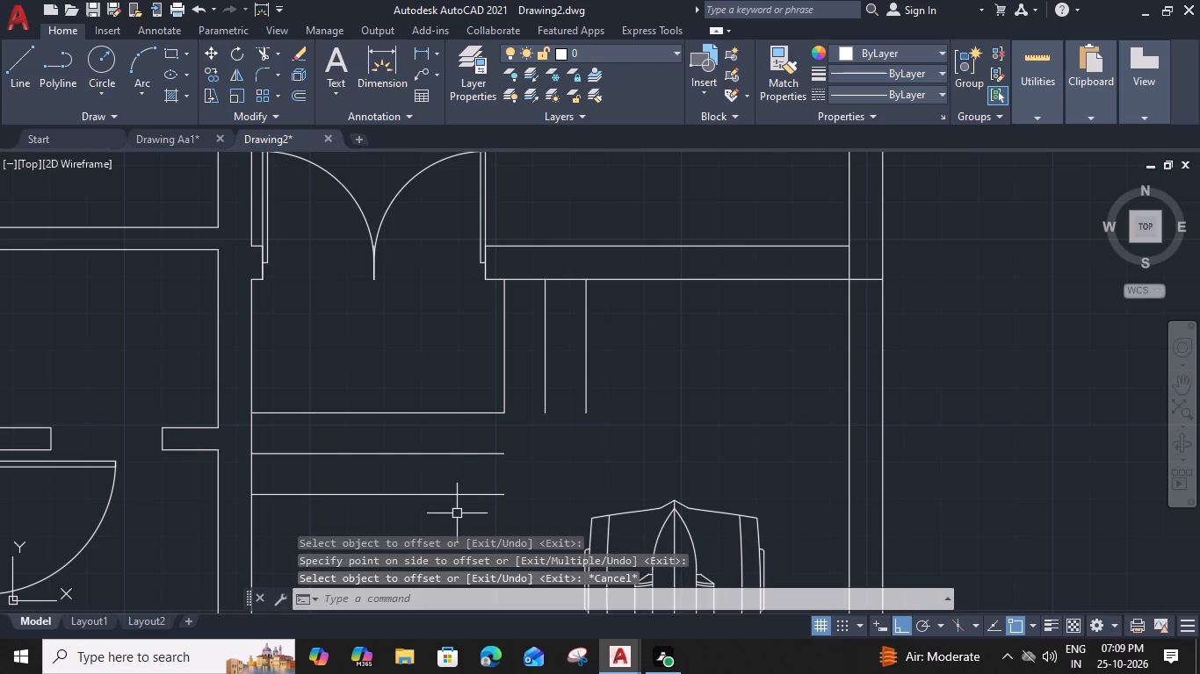
Fillet both pairs of offset step lines at zero radius to close their outer corners.
text(F)
key(space)
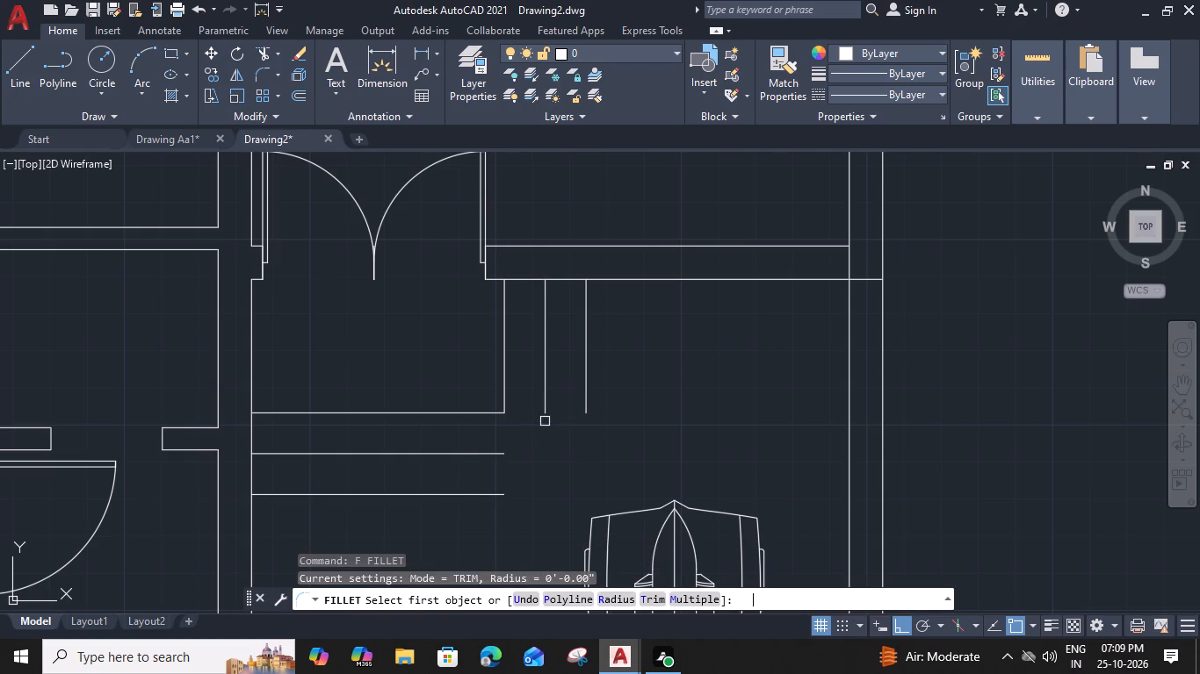
click(480, 455)
click(544, 395)
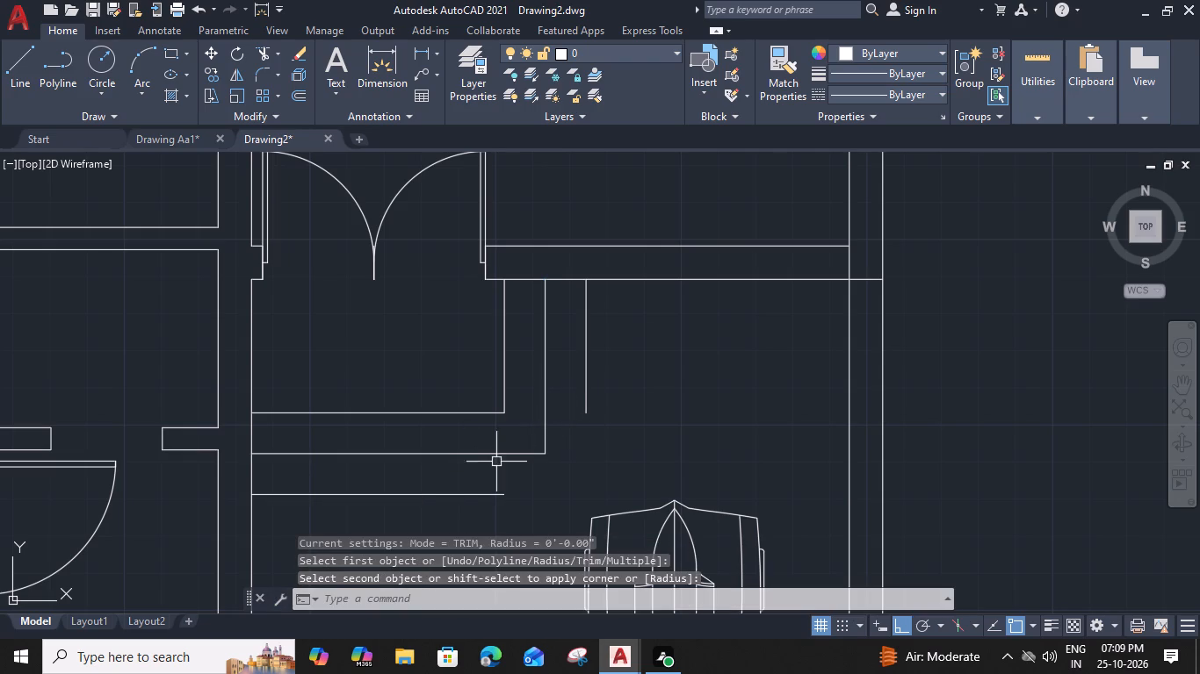
key(space)
click(487, 493)
click(589, 397)
key(Escape)
Copy the KITCHEN AREA label into the small room between the kitchen and the entrance steps.
scroll(499, 435, down, 3)
middle_drag(495, 419, 514, 200)
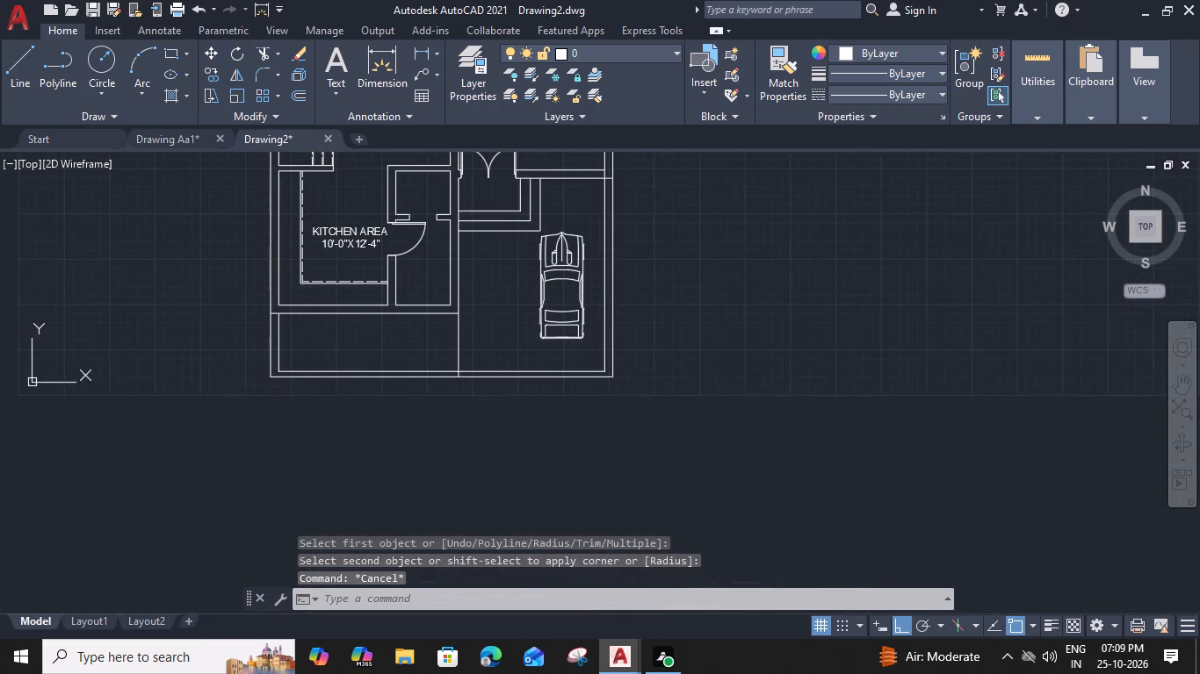
middle_drag(514, 200, 514, 231)
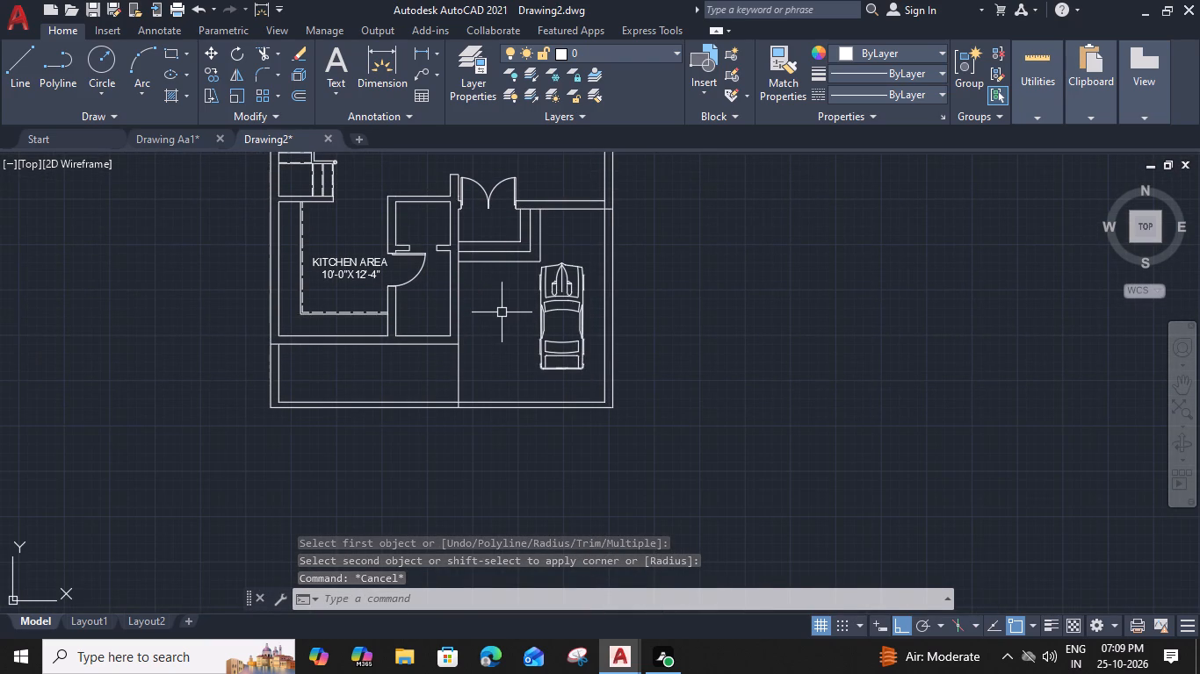
middle_drag(502, 312, 535, 415)
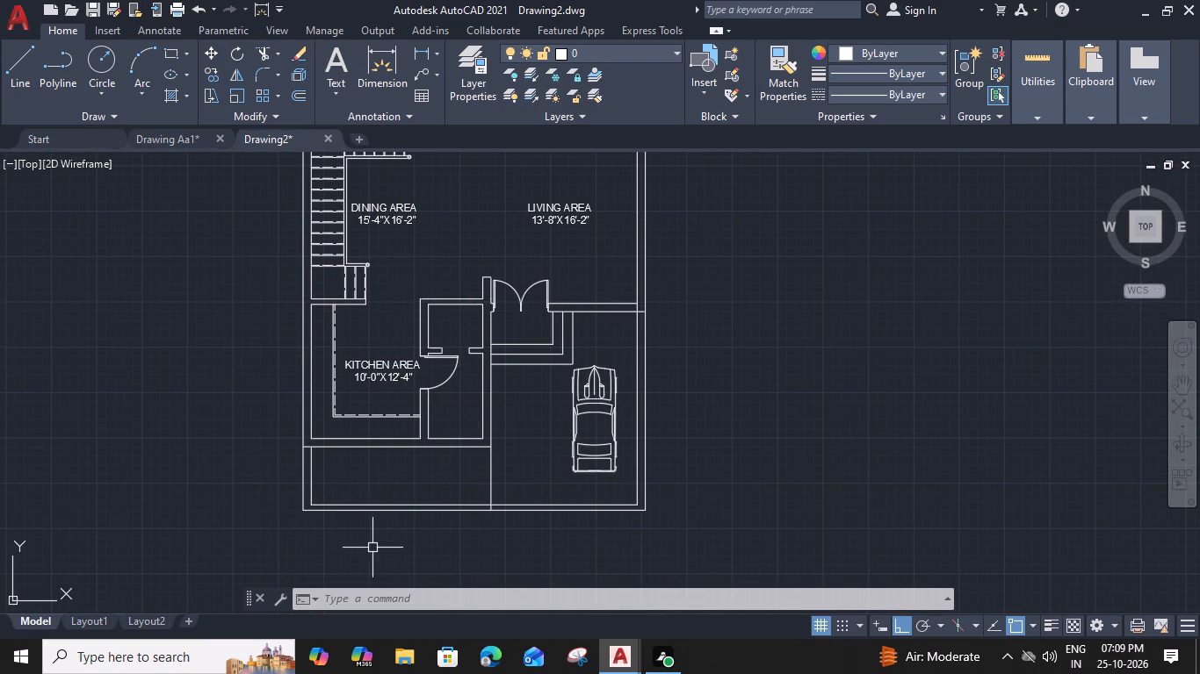
middle_drag(509, 410, 506, 410)
middle_drag(506, 410, 473, 417)
scroll(535, 373, up, 1)
middle_drag(457, 387, 458, 393)
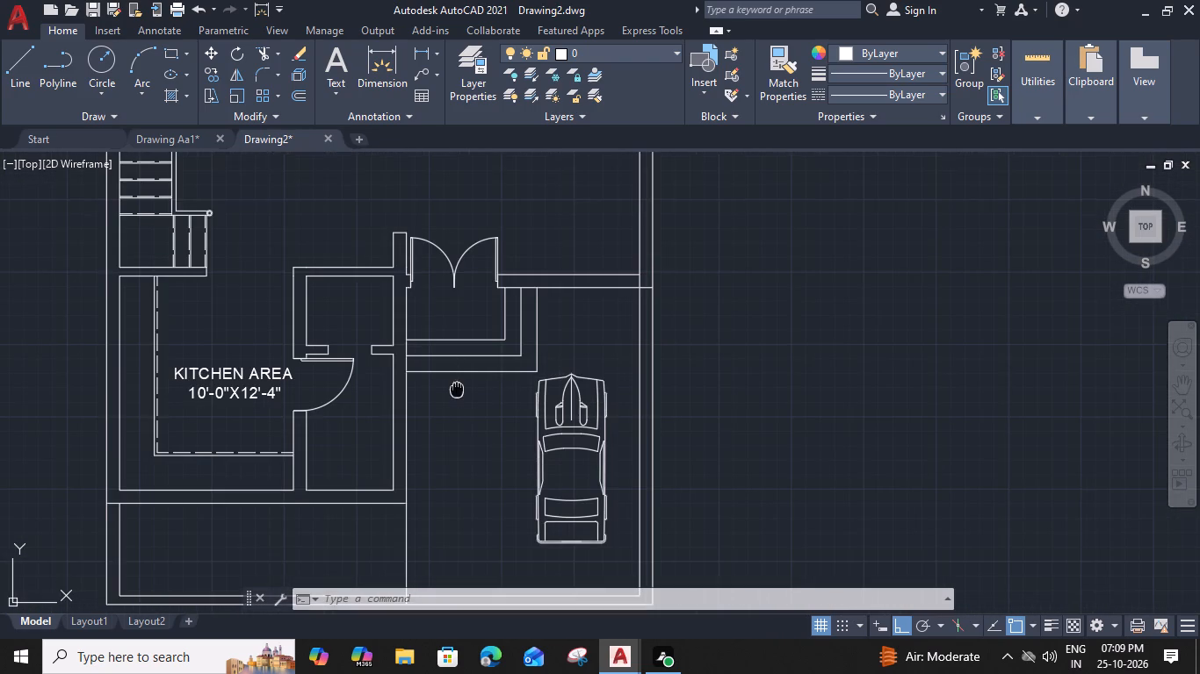
middle_drag(458, 393, 633, 490)
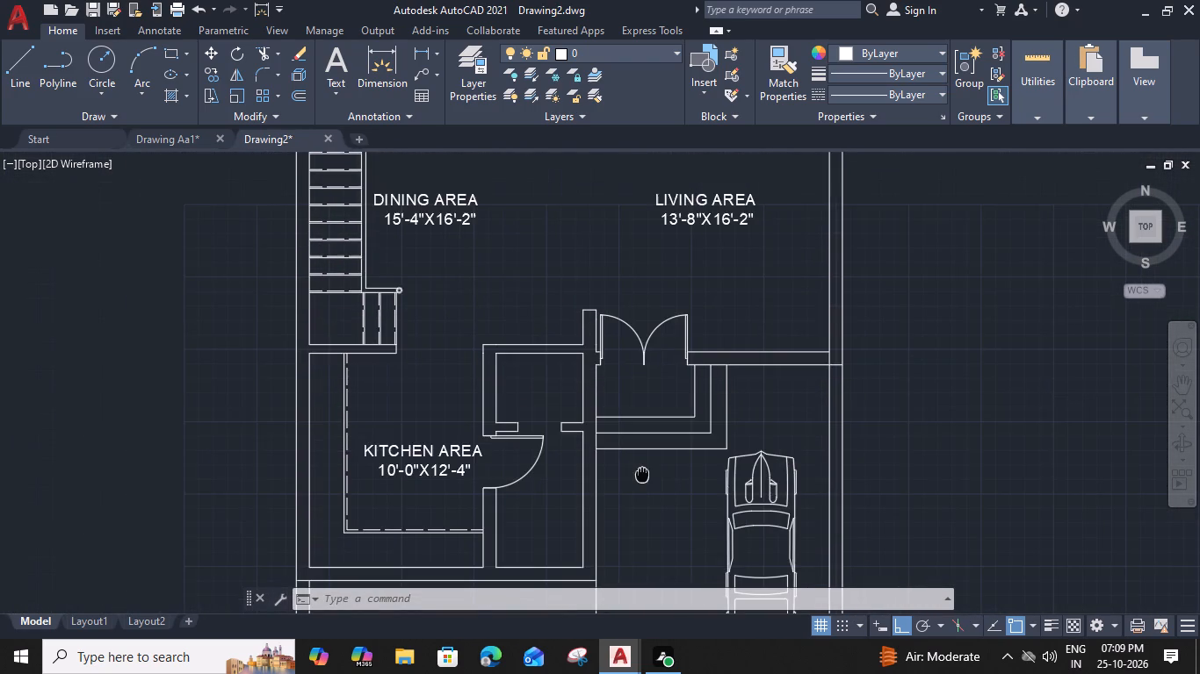
middle_drag(633, 490, 713, 371)
click(495, 354)
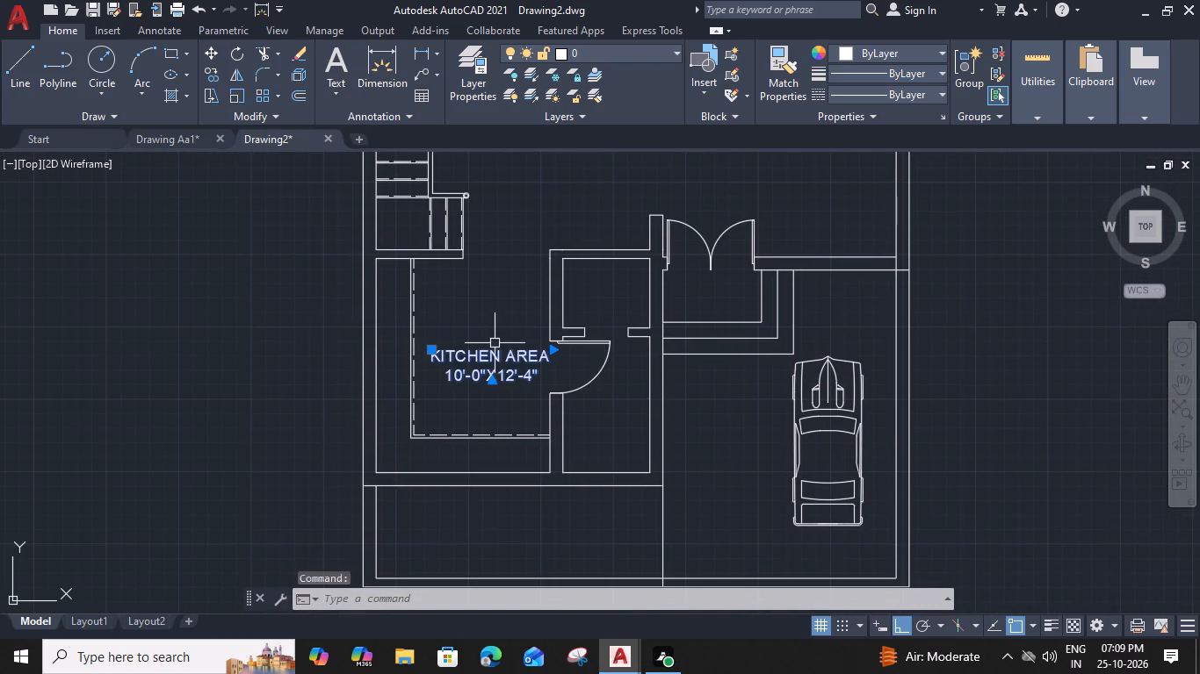
text(CO)
key(space)
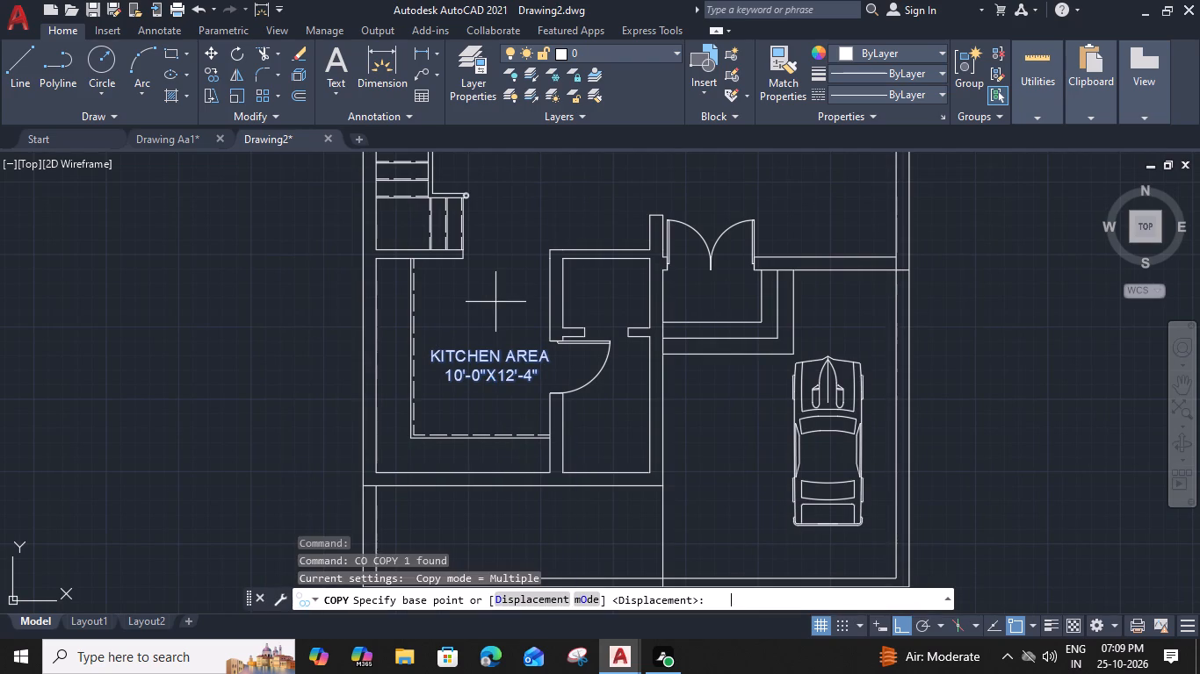
click(436, 347)
click(565, 293)
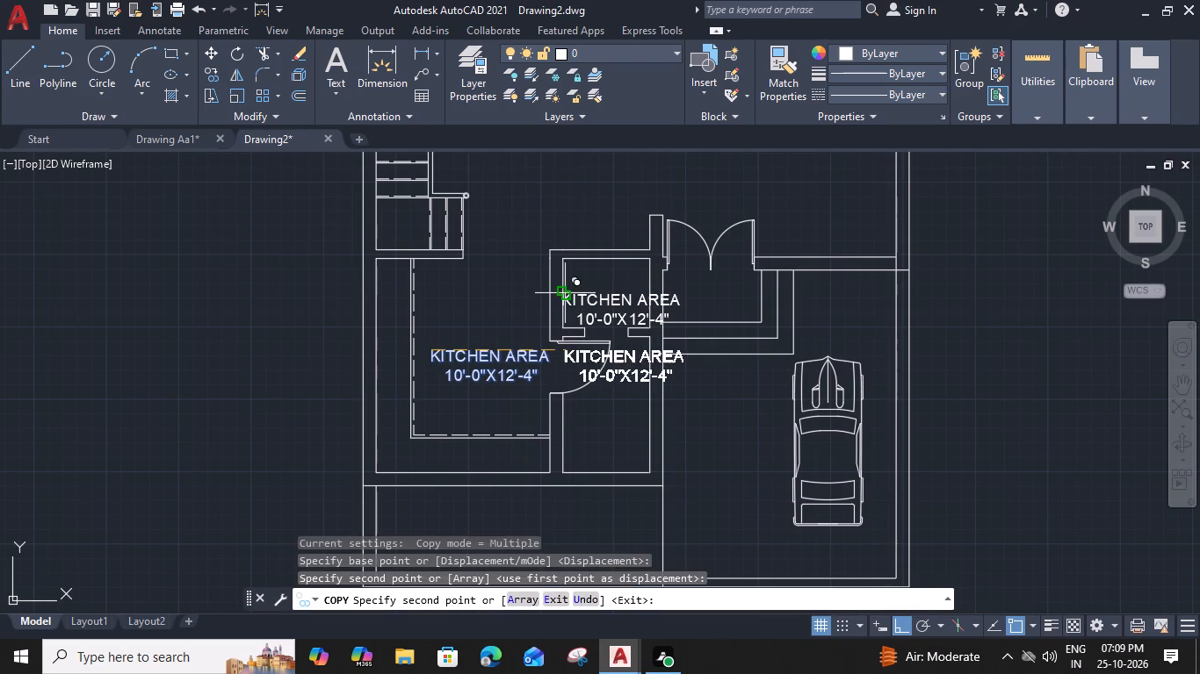
key(Escape)
Set the copied label's text height to 5" and narrow its text box to fit inside the small room.
middle_drag(620, 297, 469, 359)
double_click(470, 368)
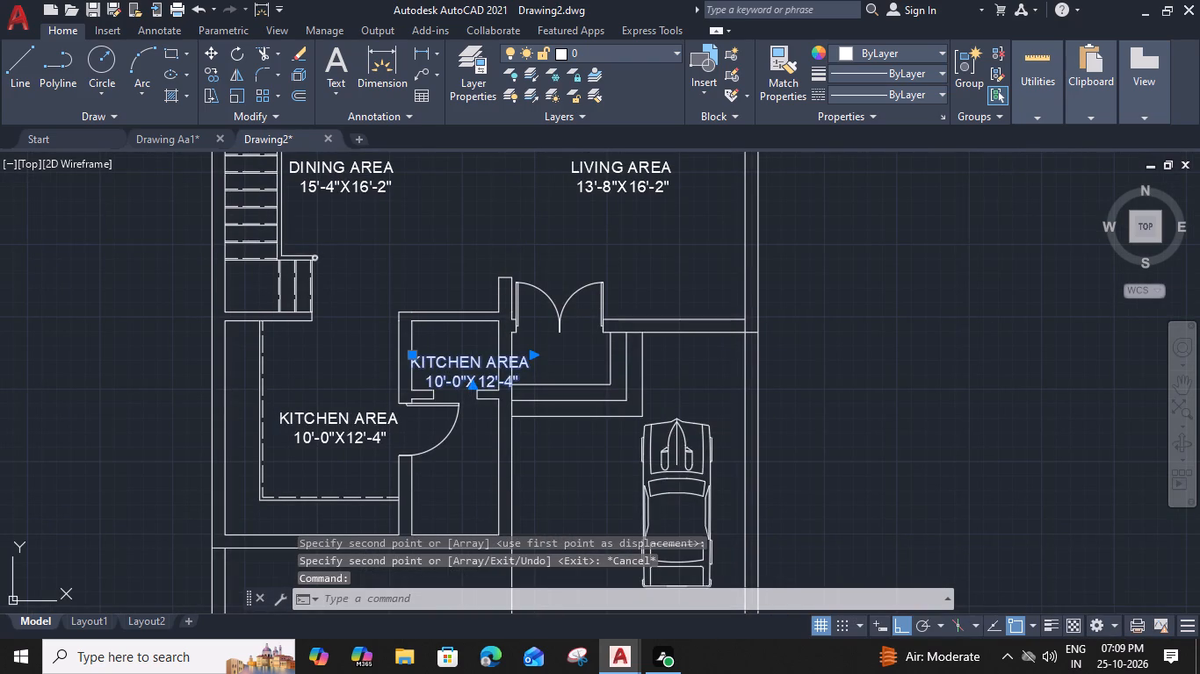
scroll(470, 367, up, 3)
drag(683, 421, 422, 424)
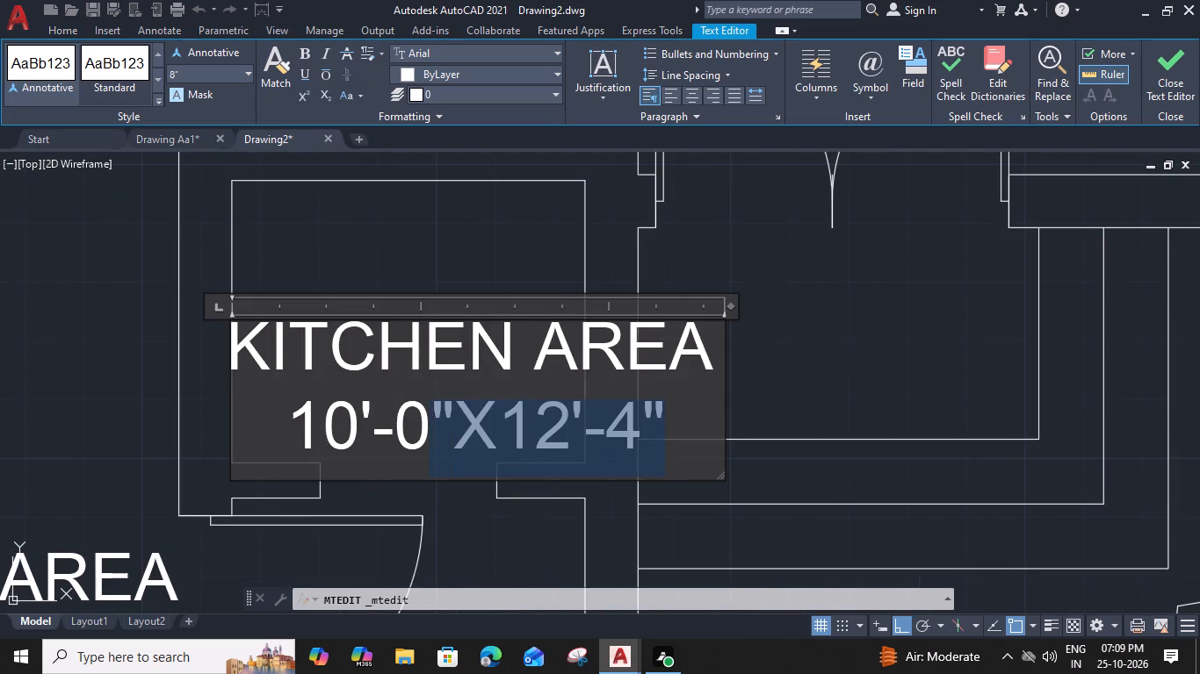
drag(422, 424, 222, 322)
click(179, 64)
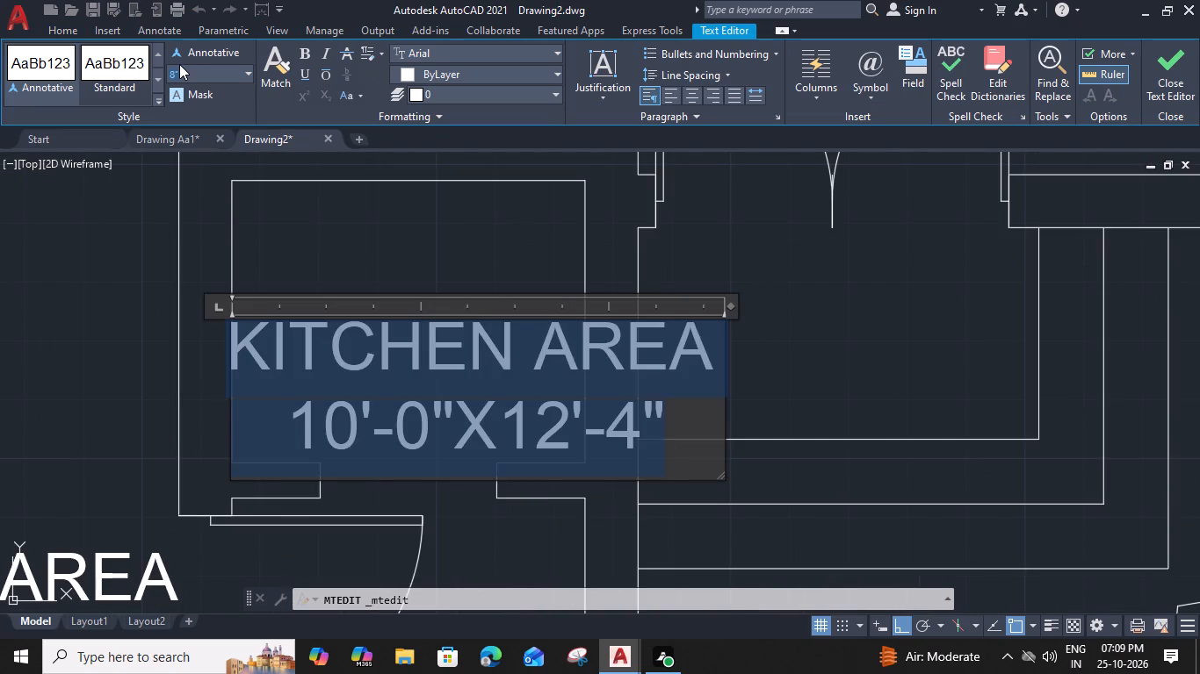
key(5)
key(shift+quotedbl)
key(Return)
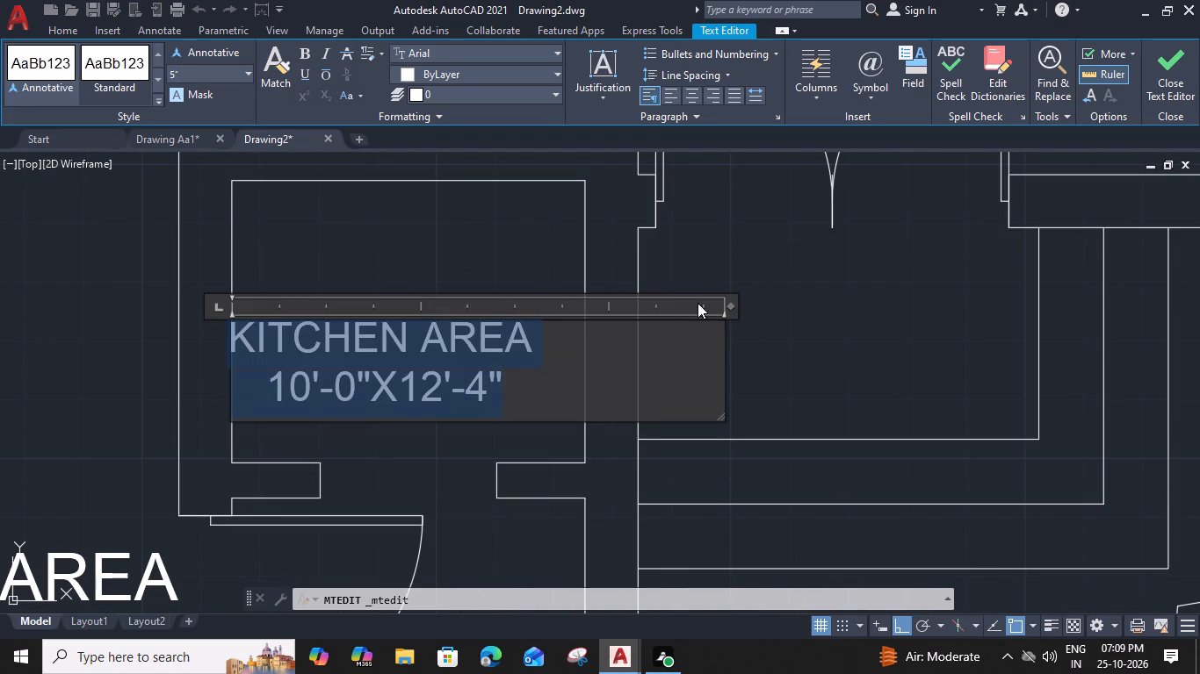
drag(730, 305, 547, 328)
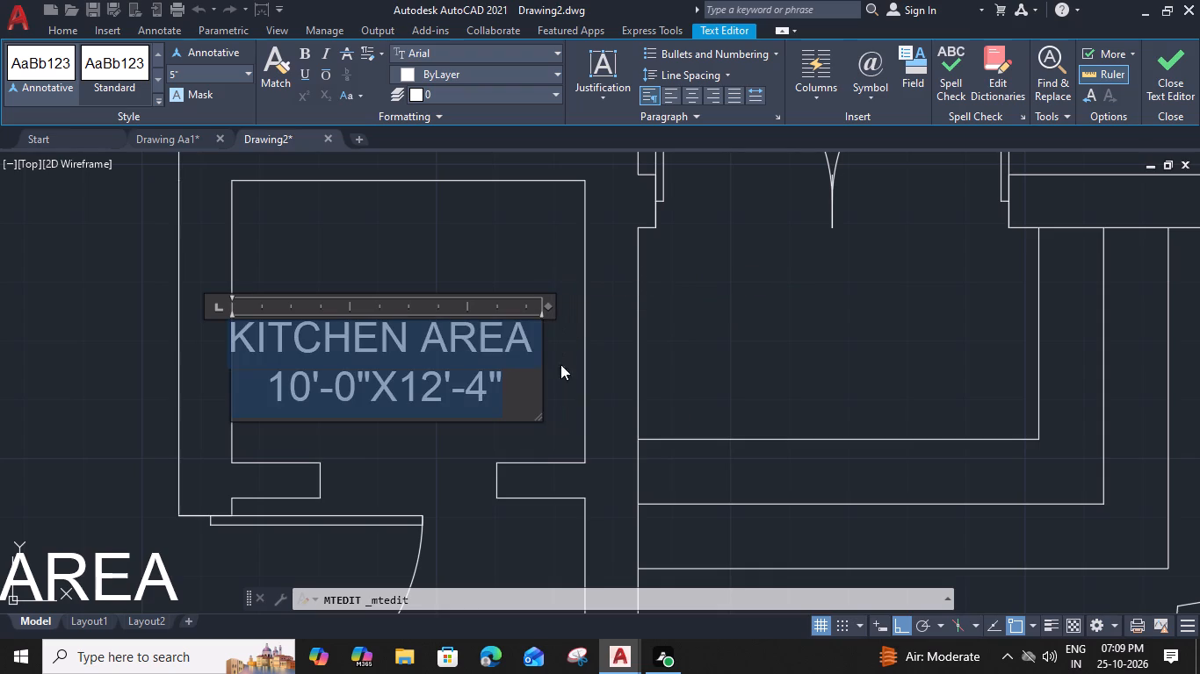
middle_drag(559, 406, 600, 404)
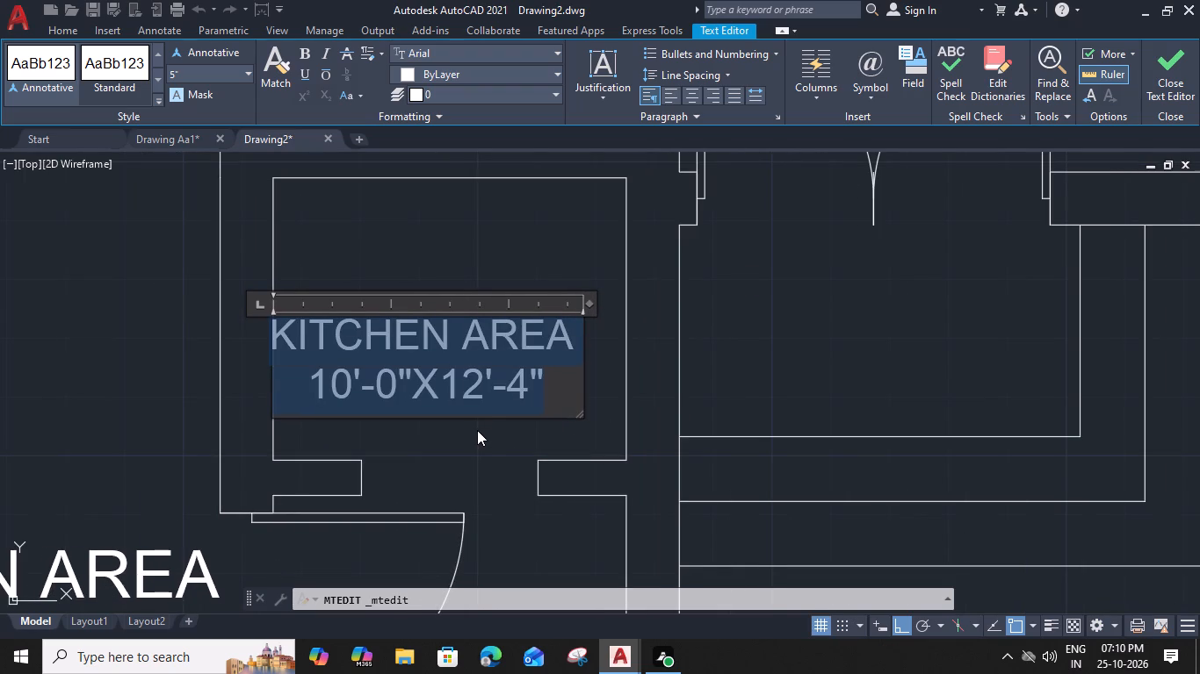
Replace KITCHEN with POOJA in the first line of the small room's copied label.
middle_drag(428, 420, 550, 421)
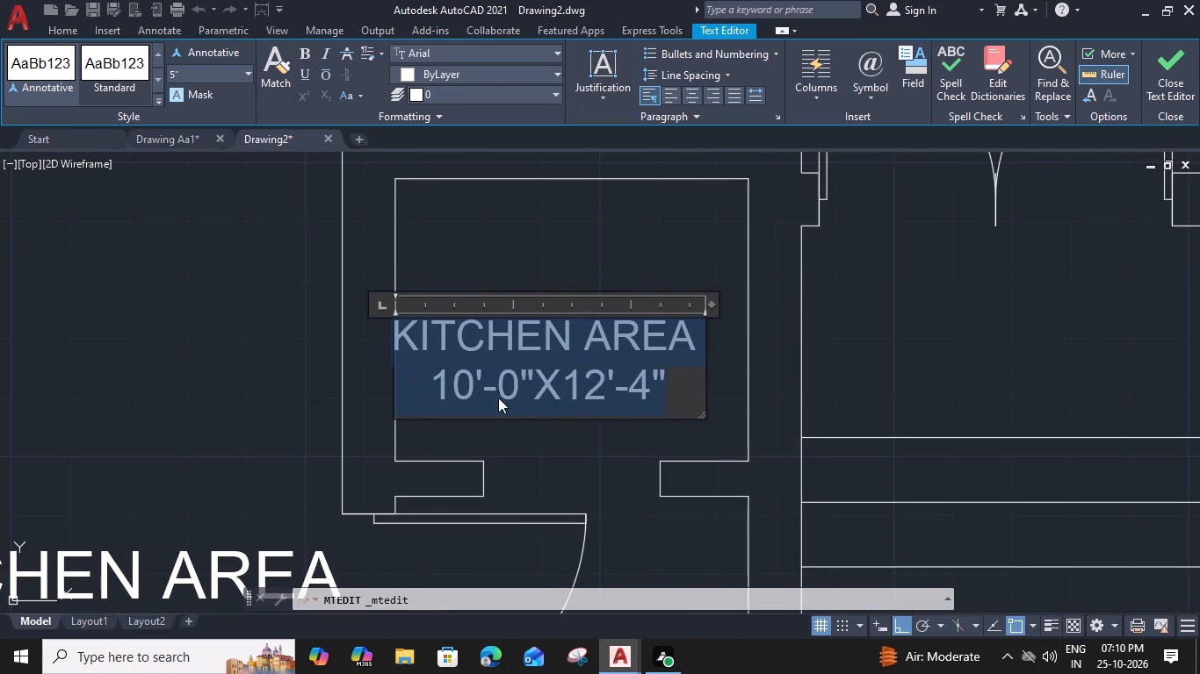
click(571, 342)
drag(571, 341, 441, 354)
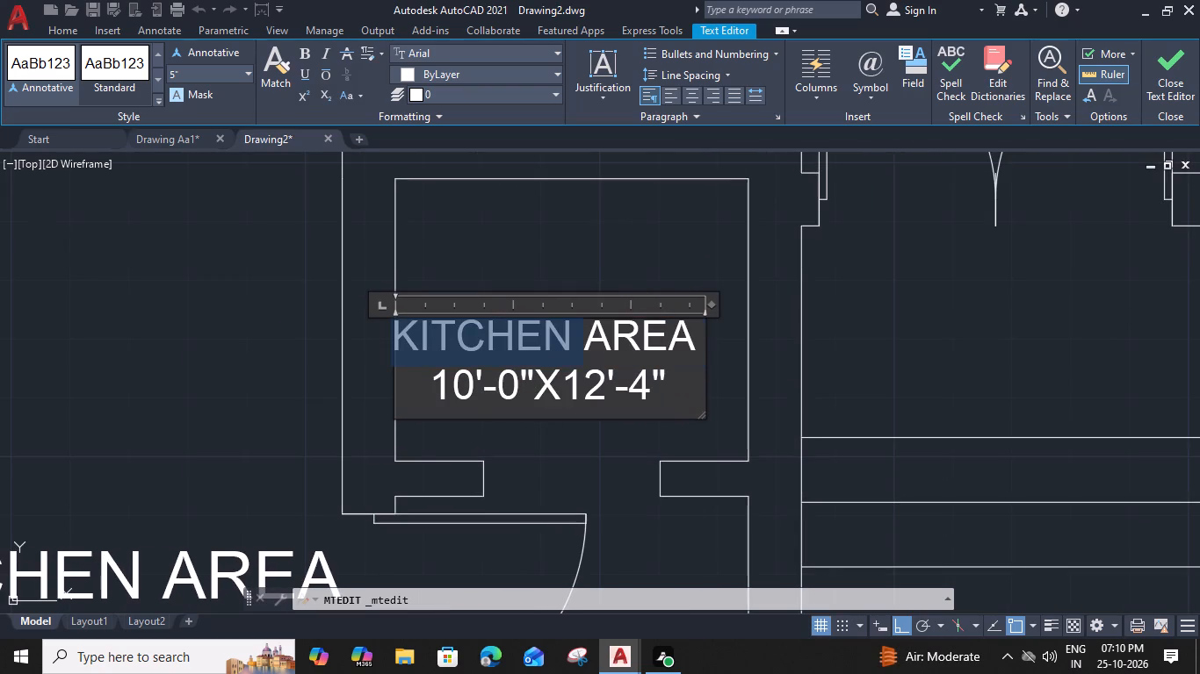
drag(441, 354, 432, 354)
text(POOJA)
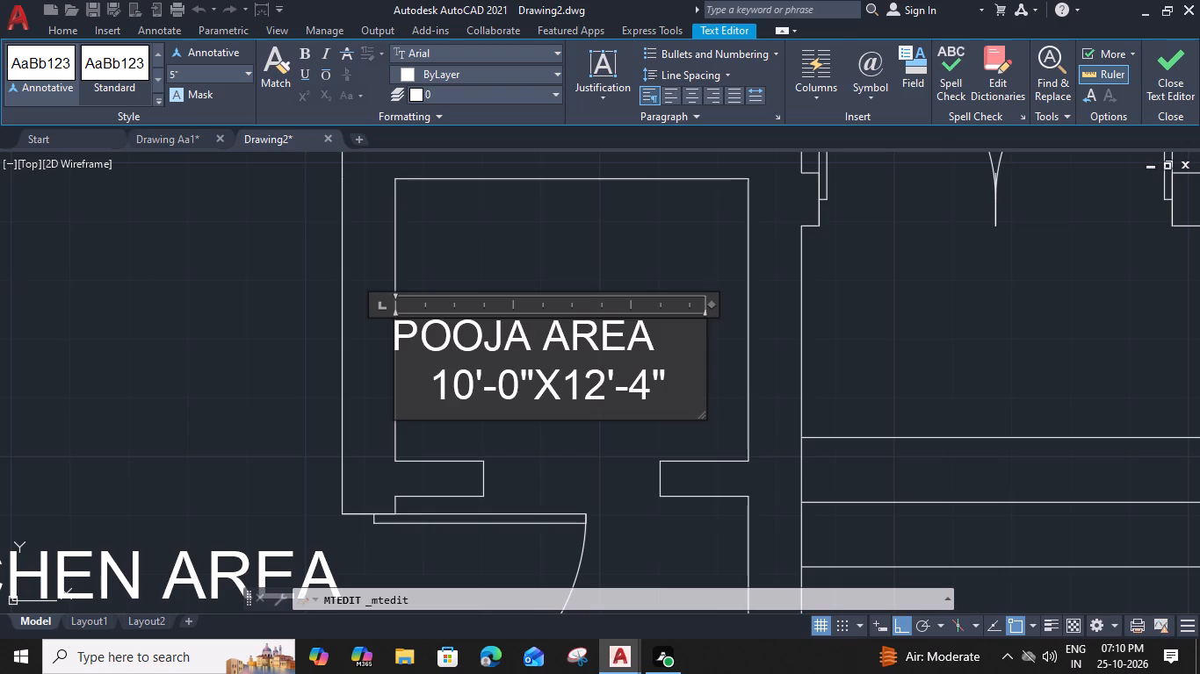
Change the POOJA AREA label's size line to 5'-0"X4'-0" and indent it by two spaces.
drag(476, 391, 452, 391)
drag(452, 391, 380, 383)
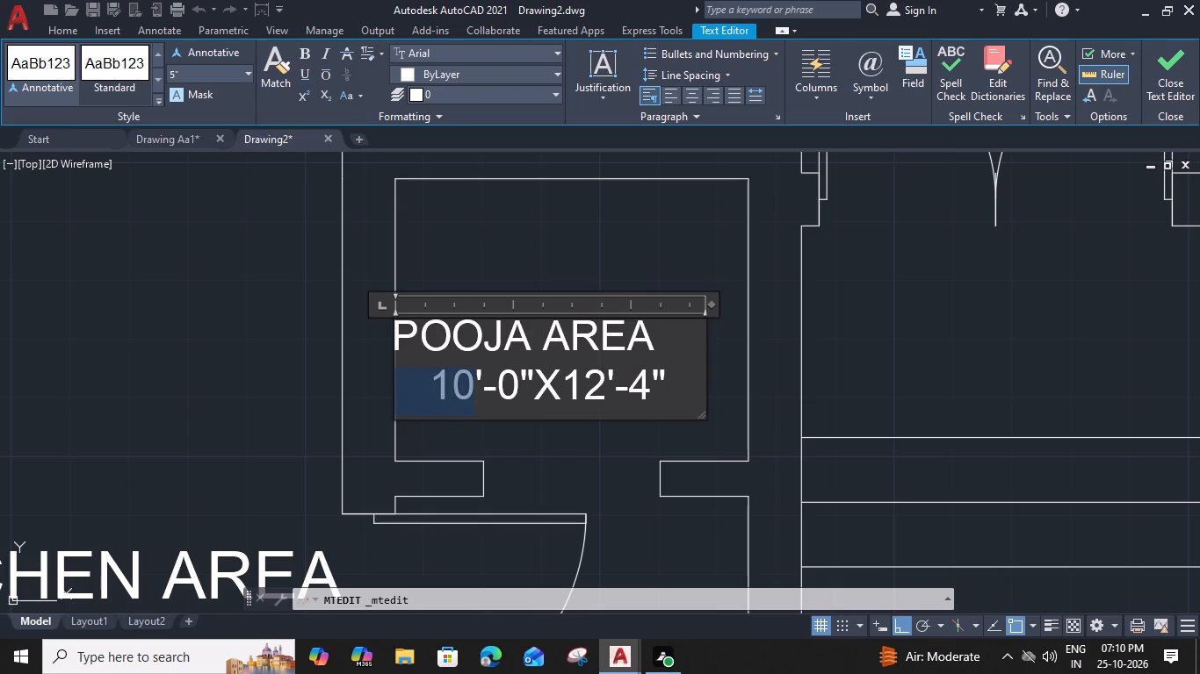
key(5)
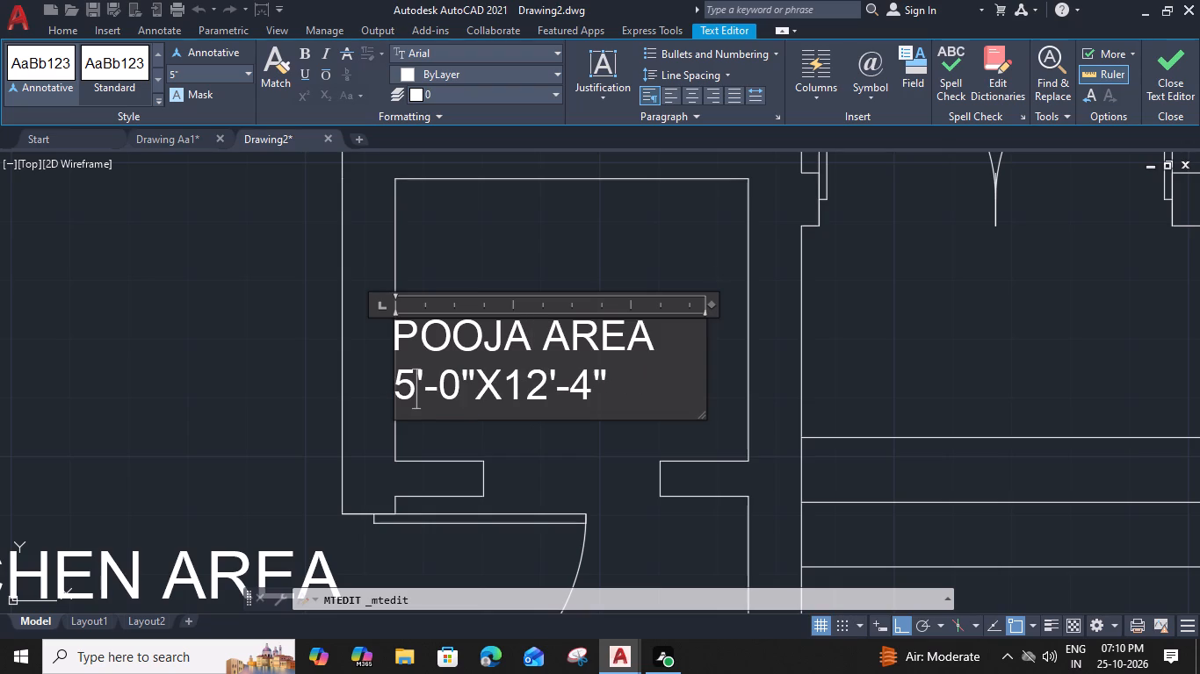
drag(553, 392, 511, 390)
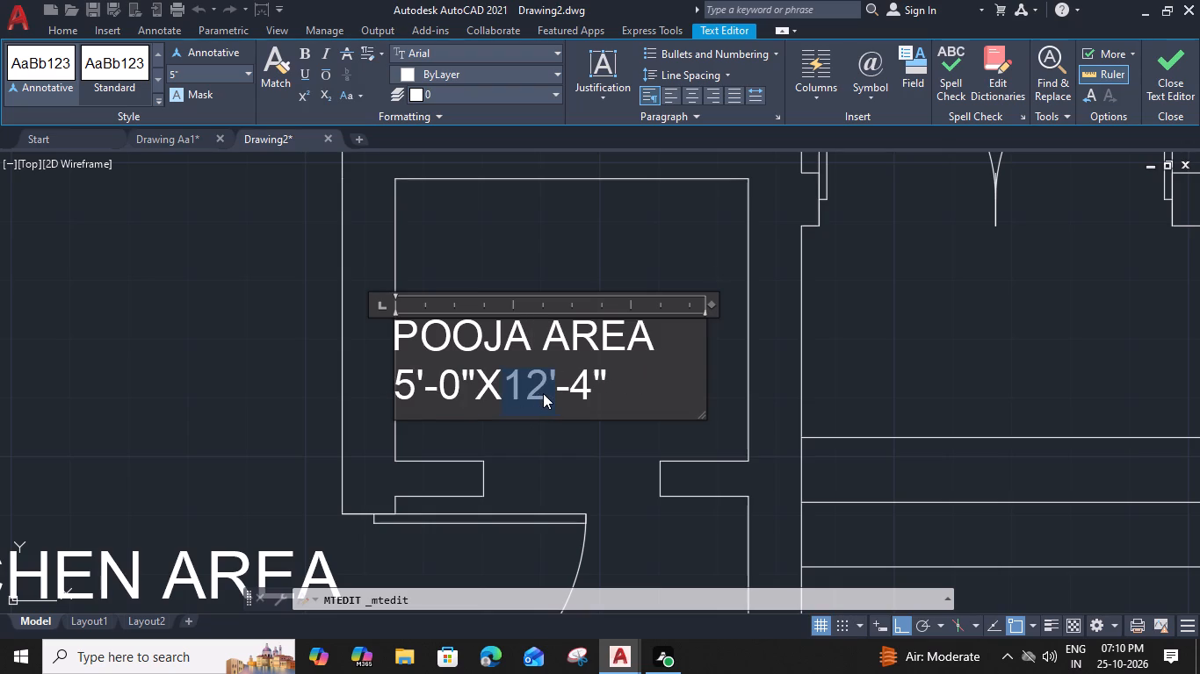
click(543, 393)
drag(544, 390, 507, 388)
key(4)
drag(572, 386, 552, 385)
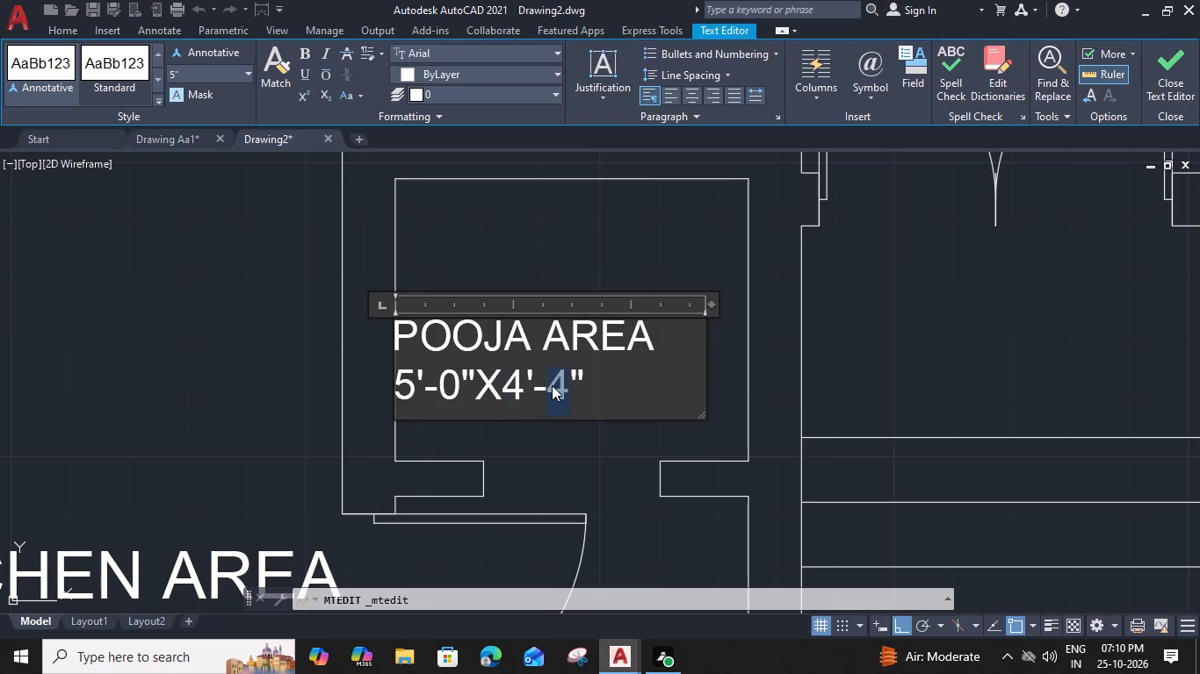
key(0)
click(397, 391)
key(space)
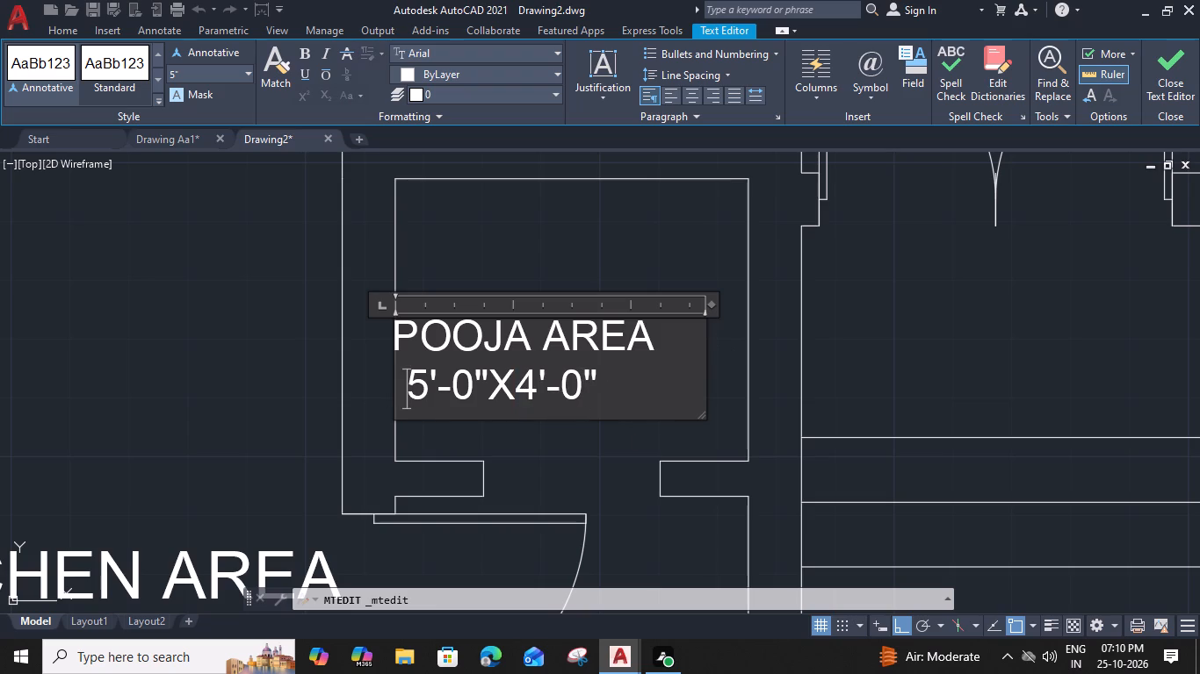
key(space)
Narrow the POOJA AREA label's text box to fit its text and finish editing.
drag(712, 302, 702, 304)
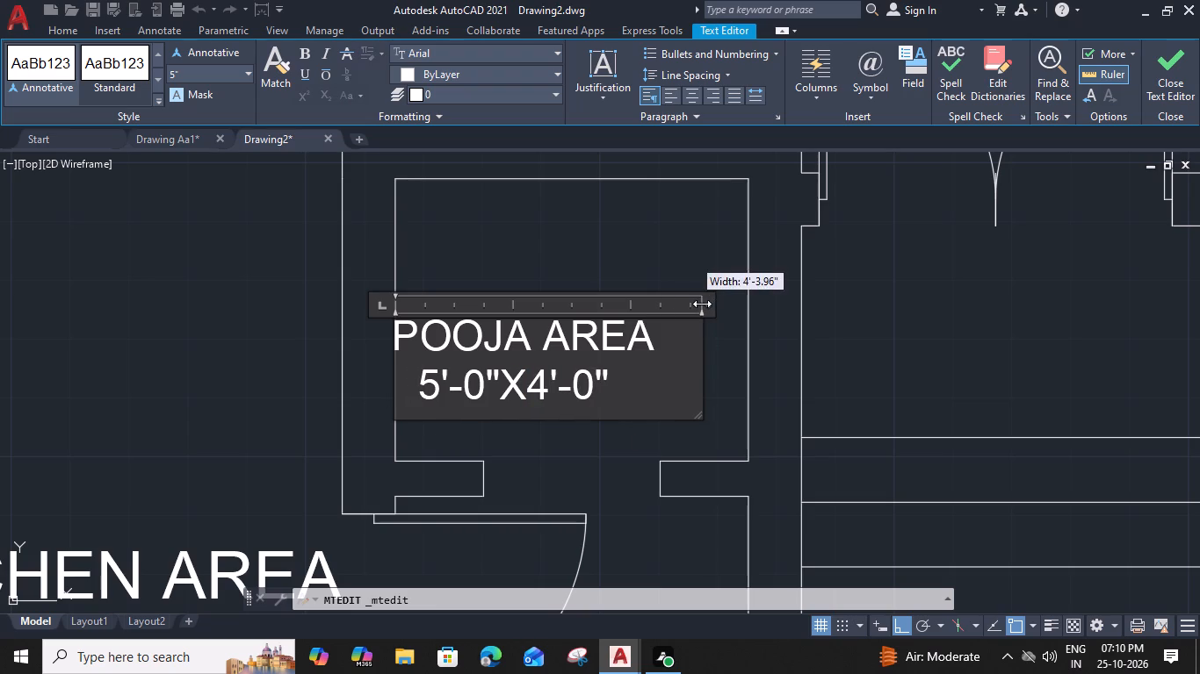
drag(702, 304, 663, 305)
click(666, 305)
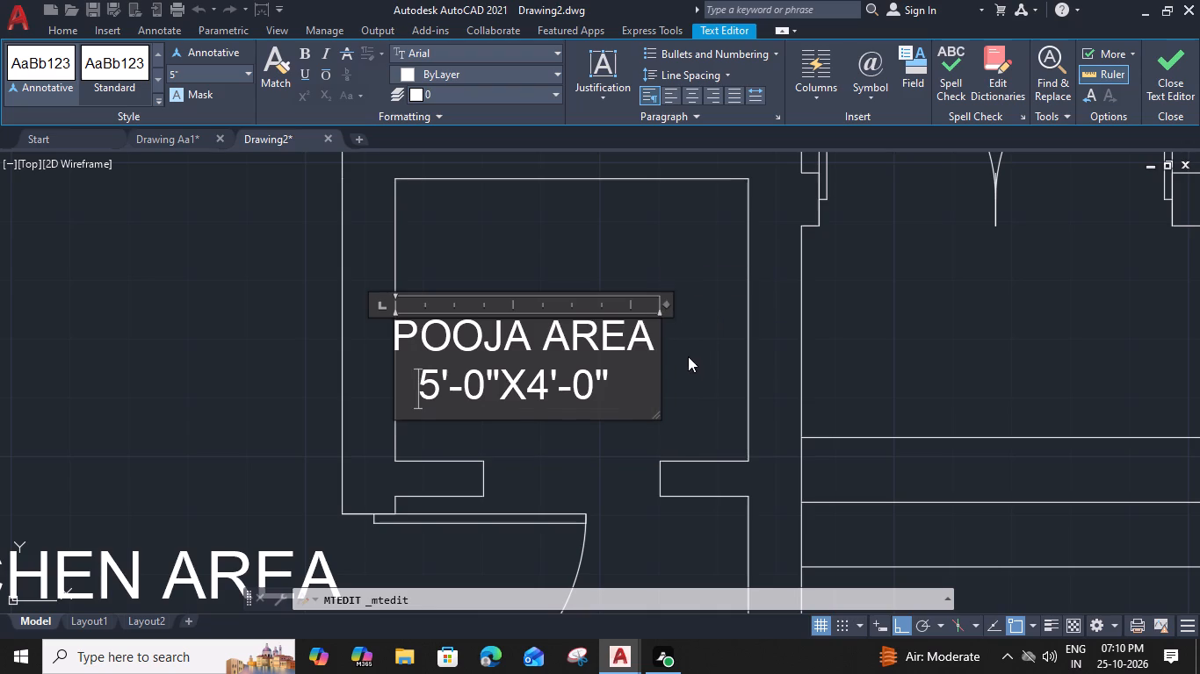
click(690, 362)
Move the POOJA AREA label horizontally to centre it between the small room's side walls.
click(588, 397)
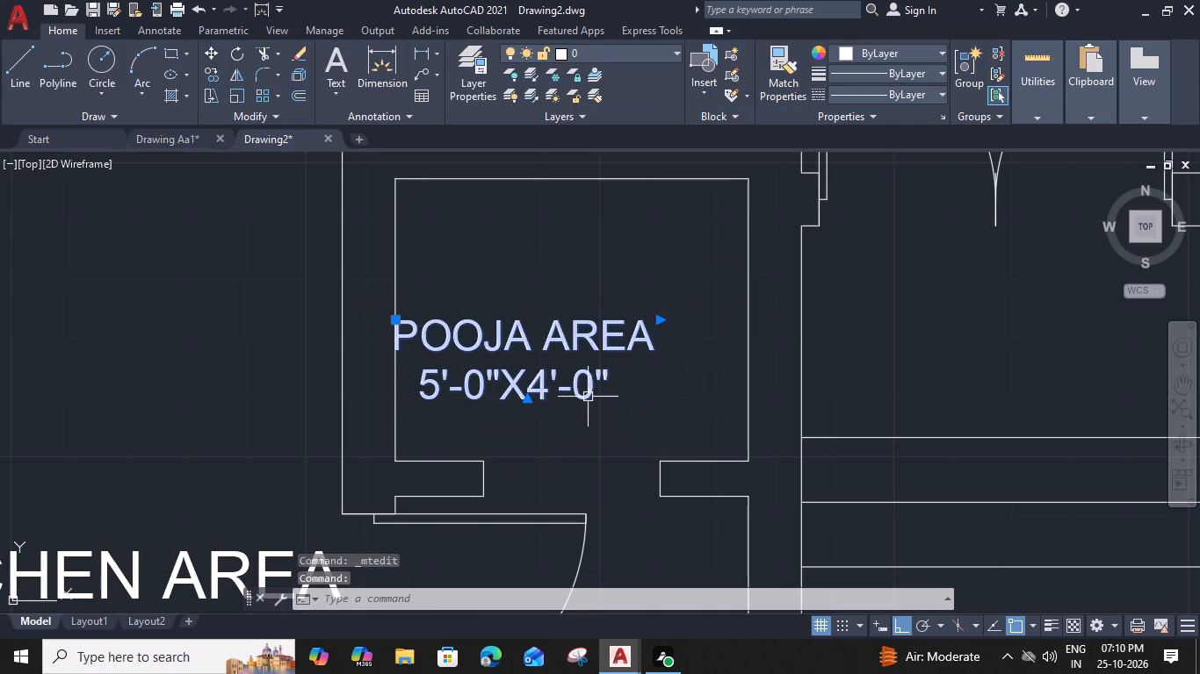
text(M)
key(space)
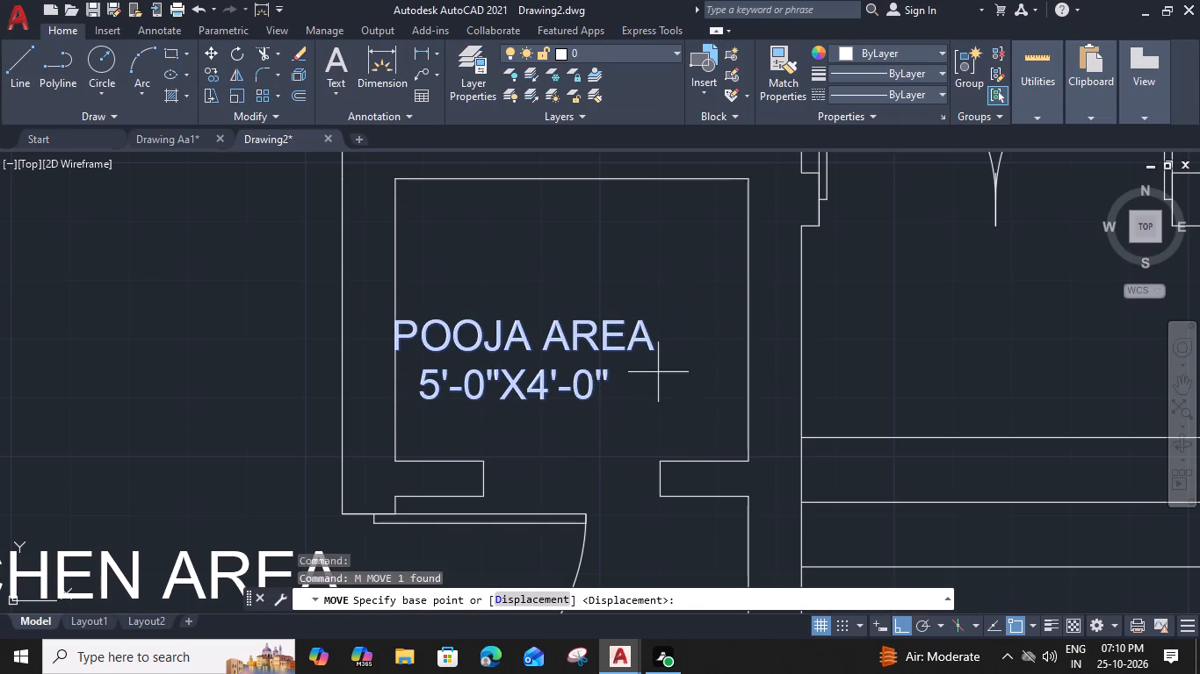
click(658, 317)
click(704, 314)
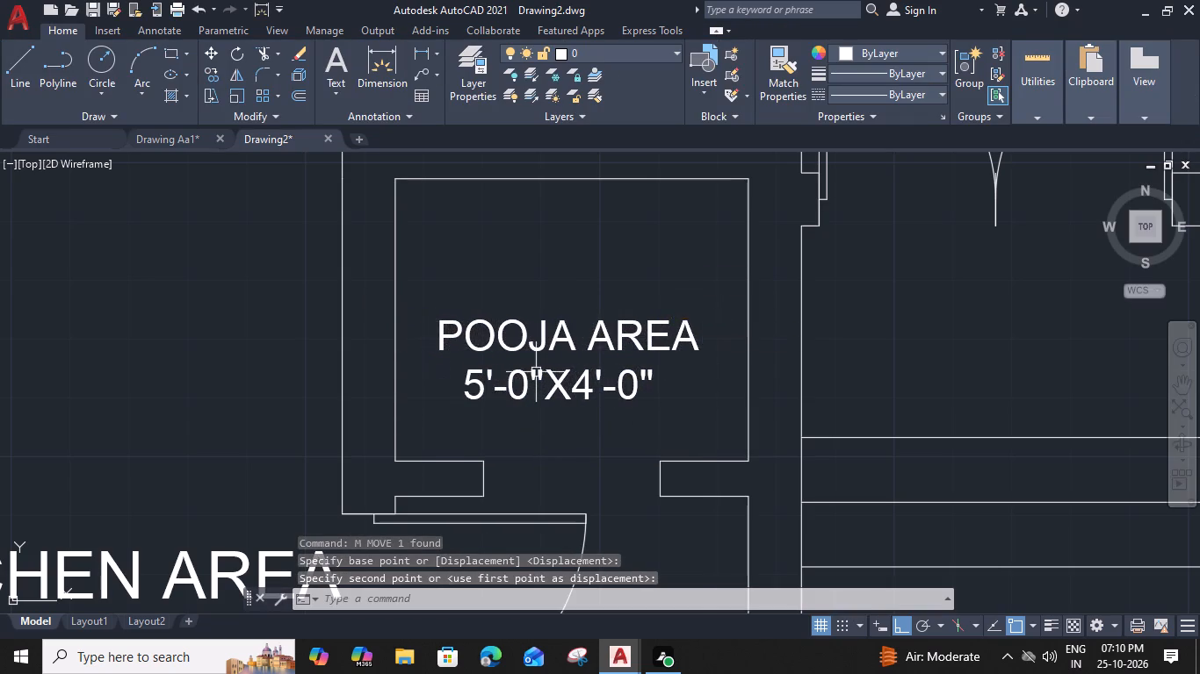
Copy the POOJA AREA label straight down into the narrow room beside the kitchen.
scroll(534, 373, down, 1)
middle_drag(564, 404, 575, 317)
click(561, 290)
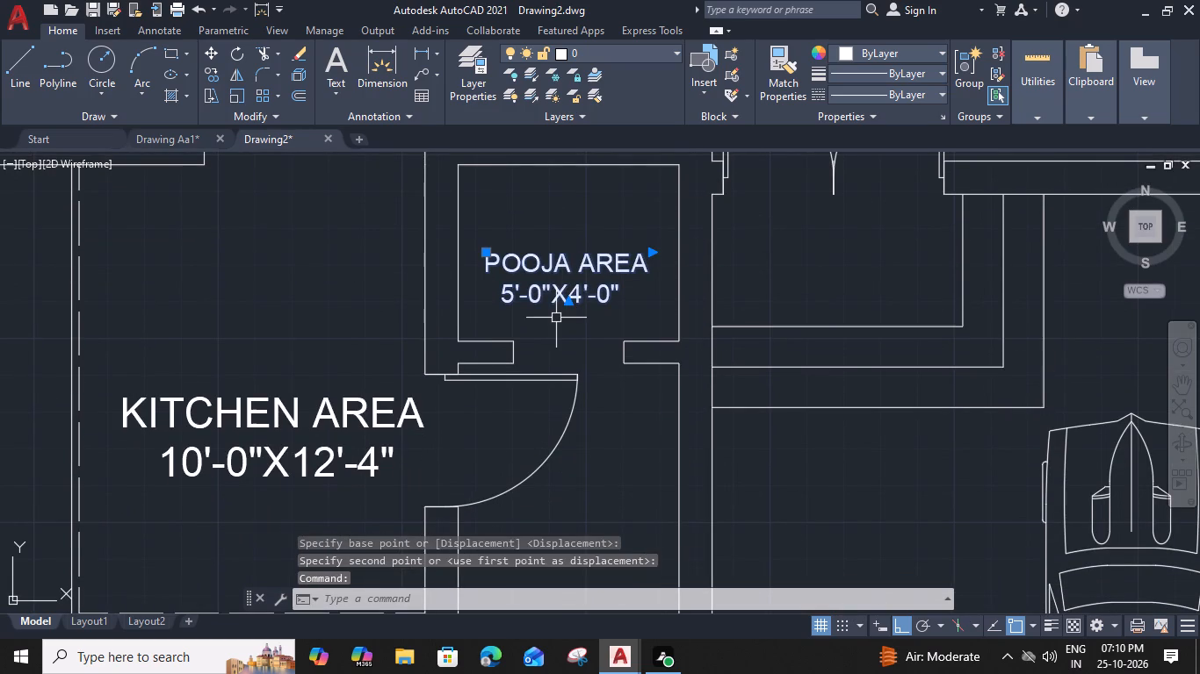
text(CO)
key(space)
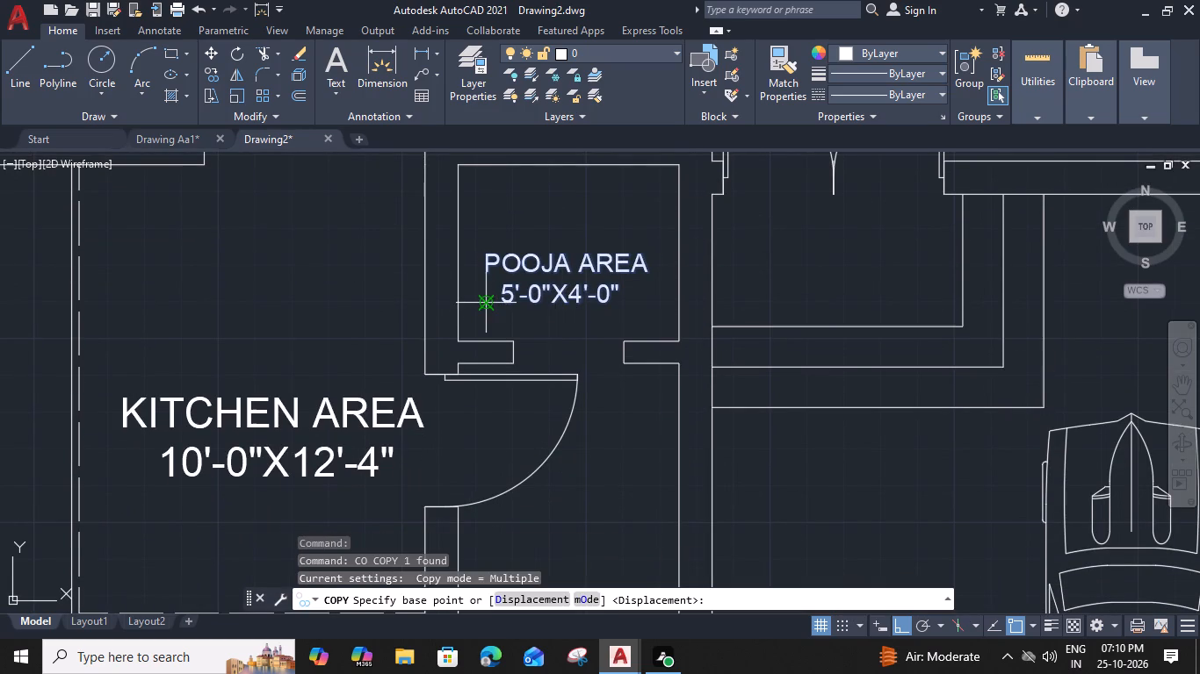
drag(490, 300, 494, 321)
middle_drag(486, 495, 459, 259)
click(465, 412)
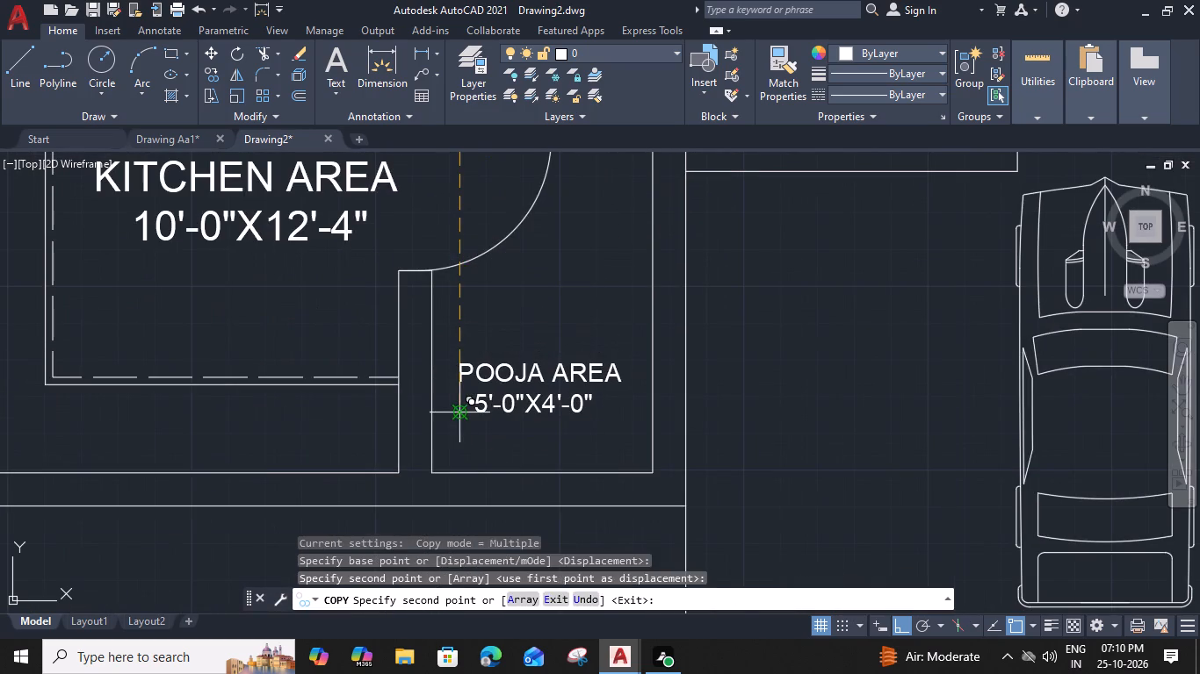
key(Escape)
Change the second dimension in the copied label to 8'-4", so its size line reads 5'-0"X8'-4".
double_click(491, 372)
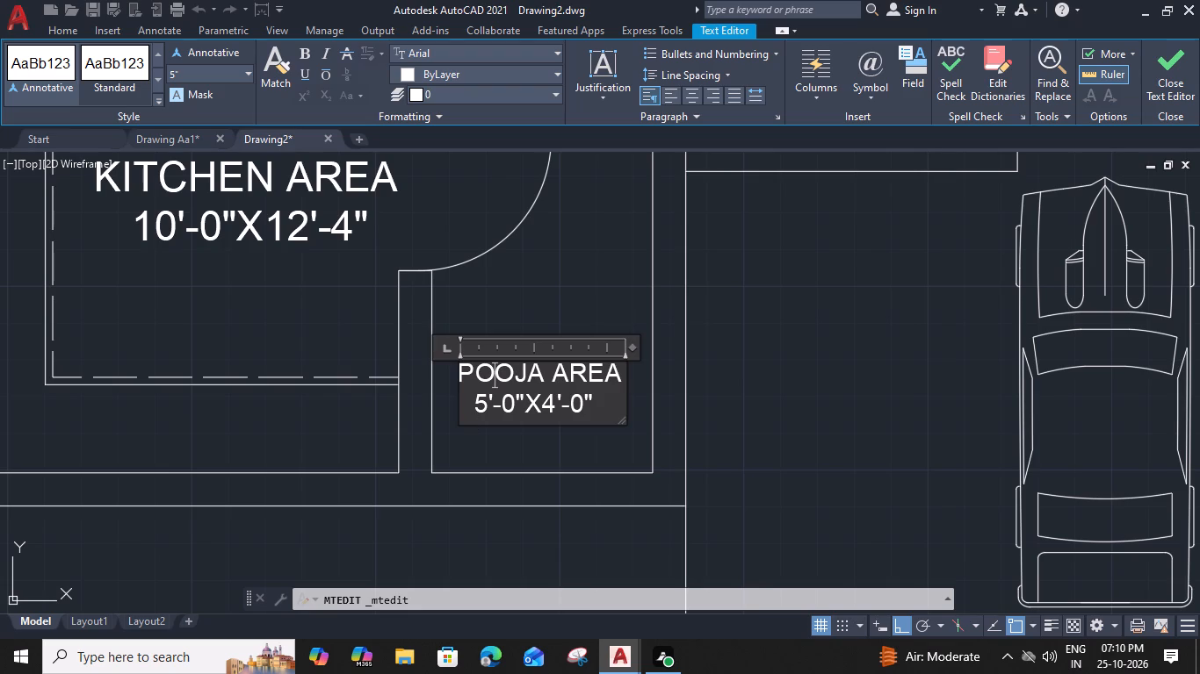
drag(554, 407, 546, 404)
key(8)
click(577, 411)
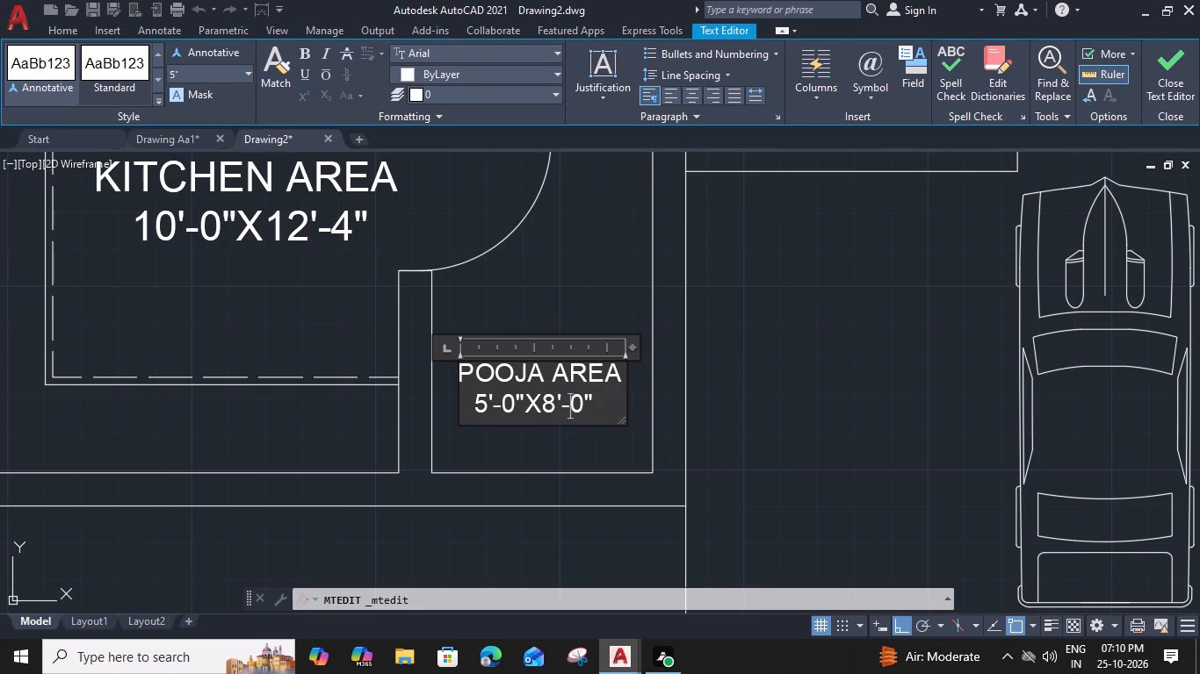
key(4)
Replace the copied label's POOJA AREA heading with KITCHEN and remove the indent before its size line.
drag(618, 372, 546, 378)
drag(546, 378, 449, 378)
key(k)
key(i)
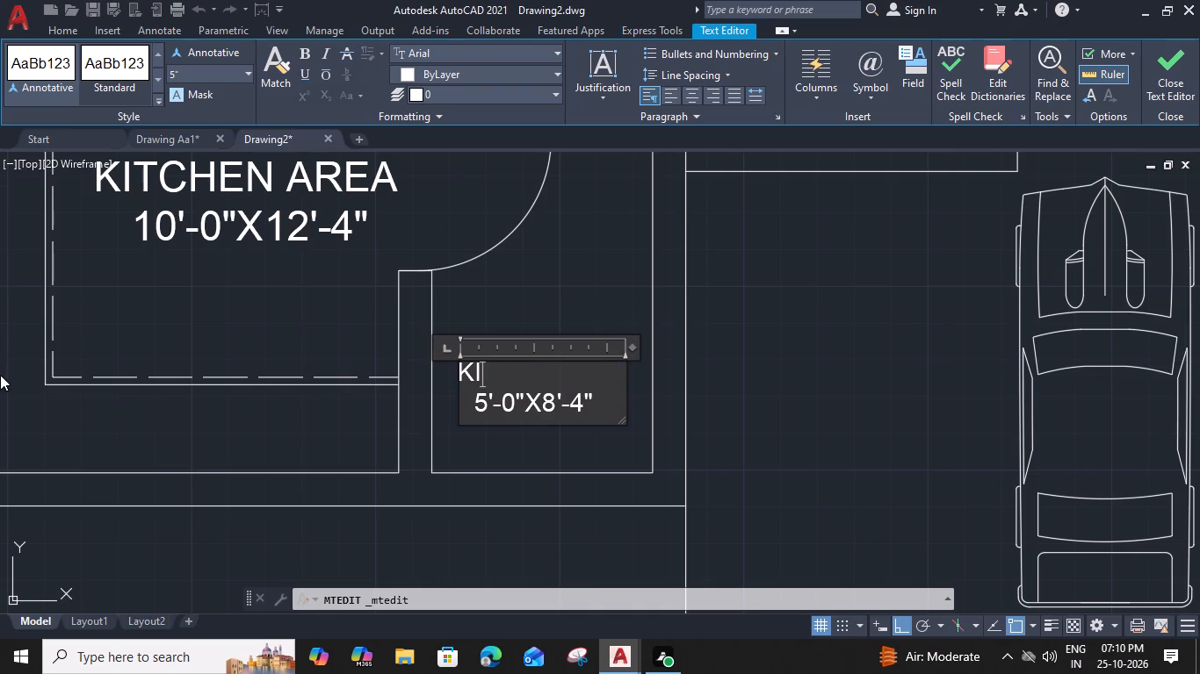
key(t)
text(CHEN)
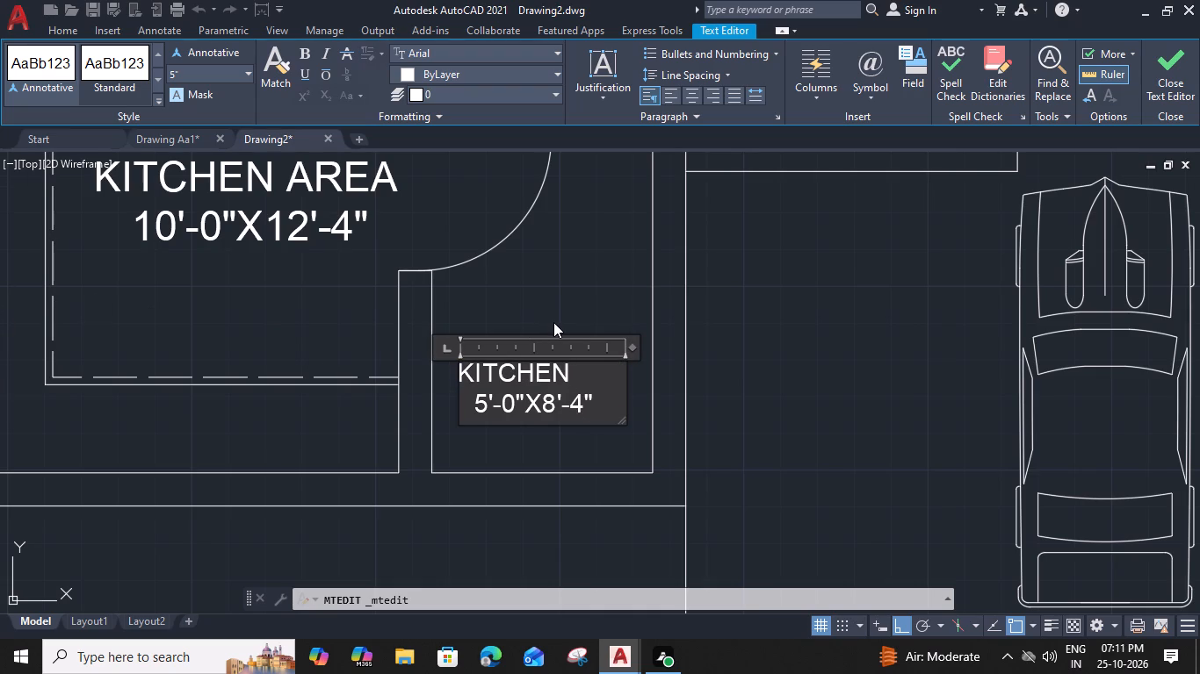
click(474, 401)
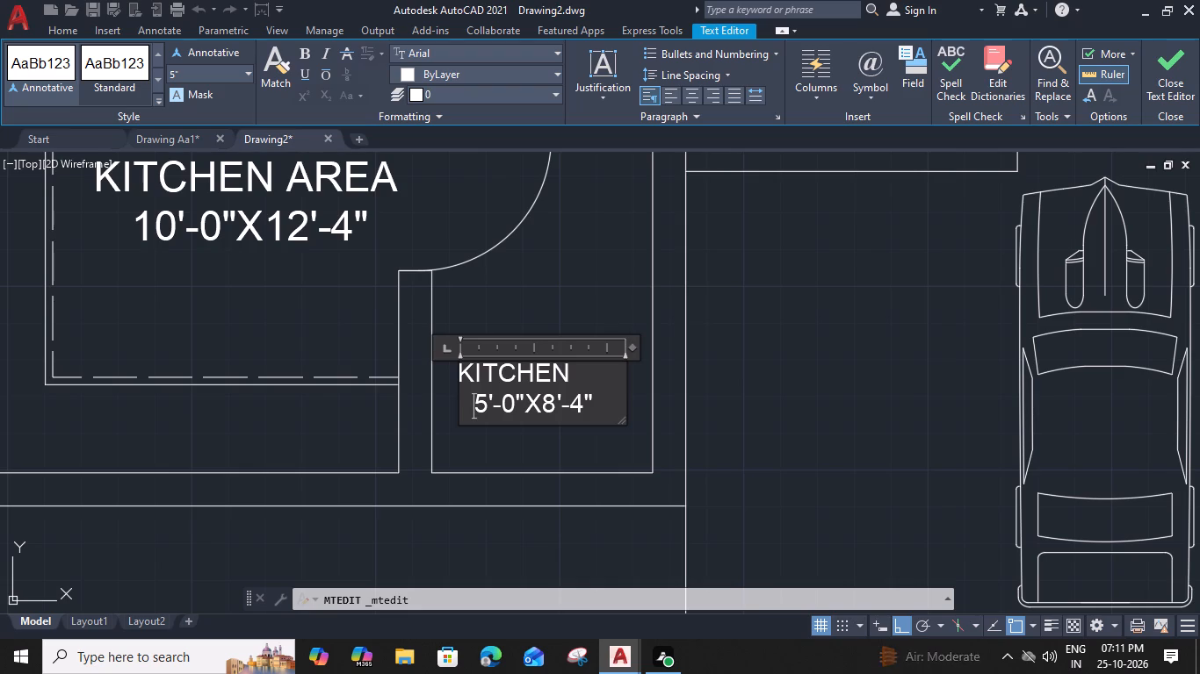
key(BackSpace)
key(BackSpace)
Add UTILITY on its own line between KITCHEN and the 5'-0"X8'-4" size line.
click(575, 373)
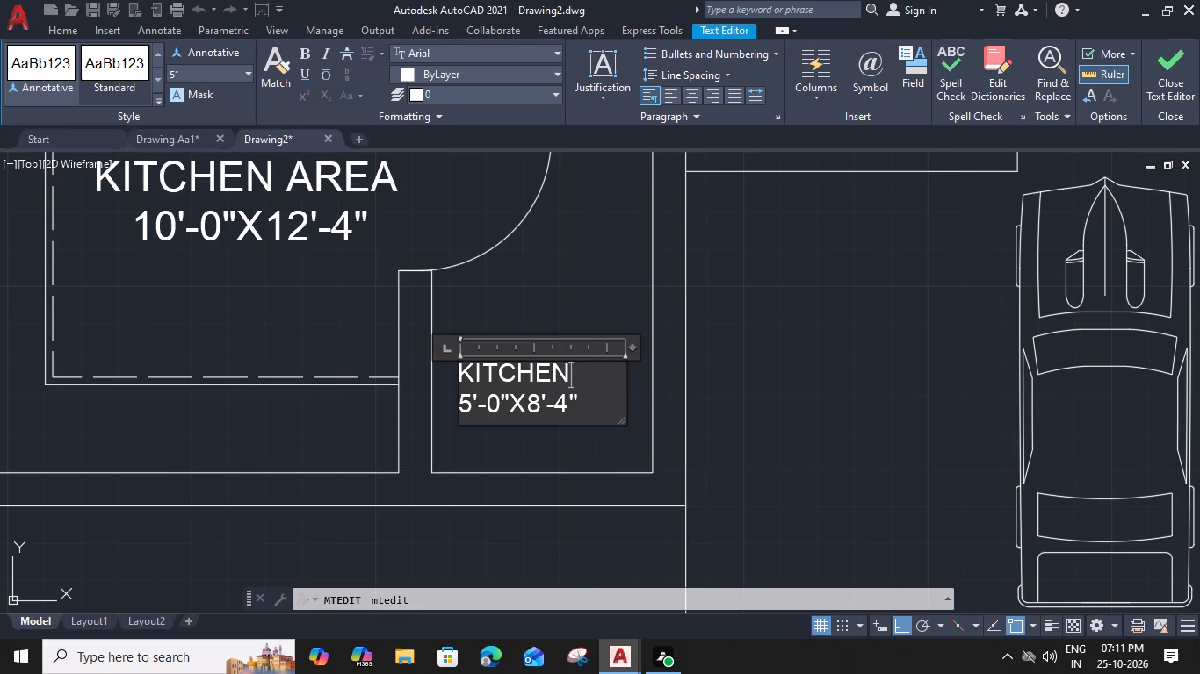
key(Return)
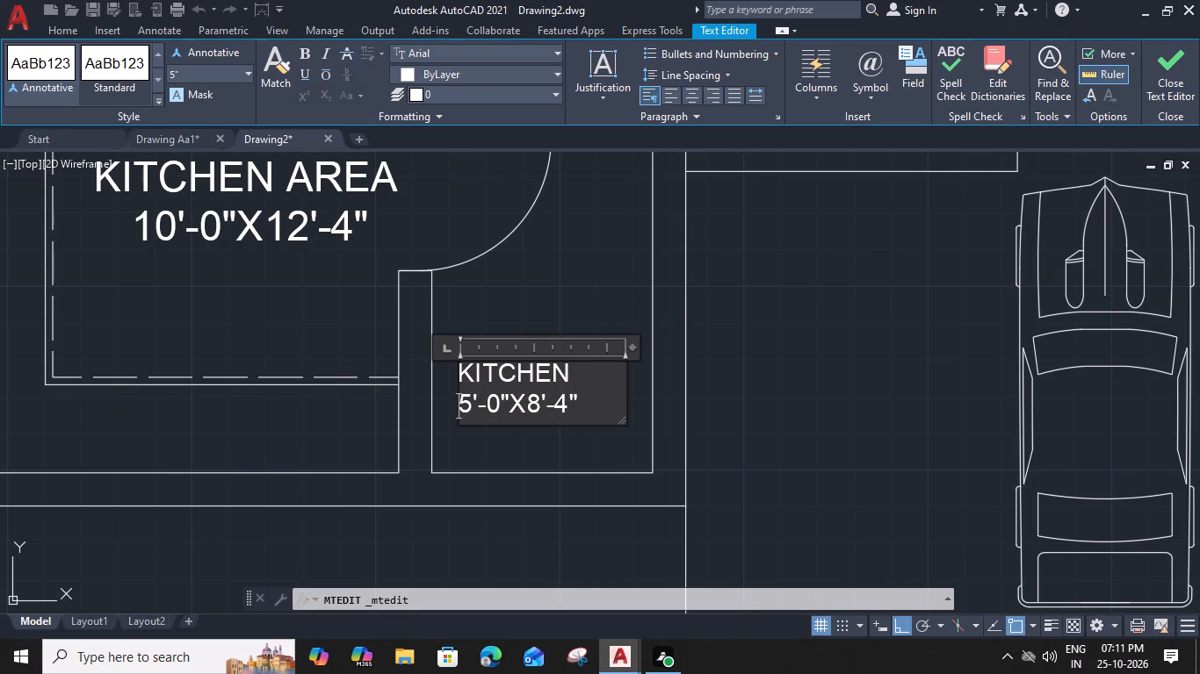
click(570, 376)
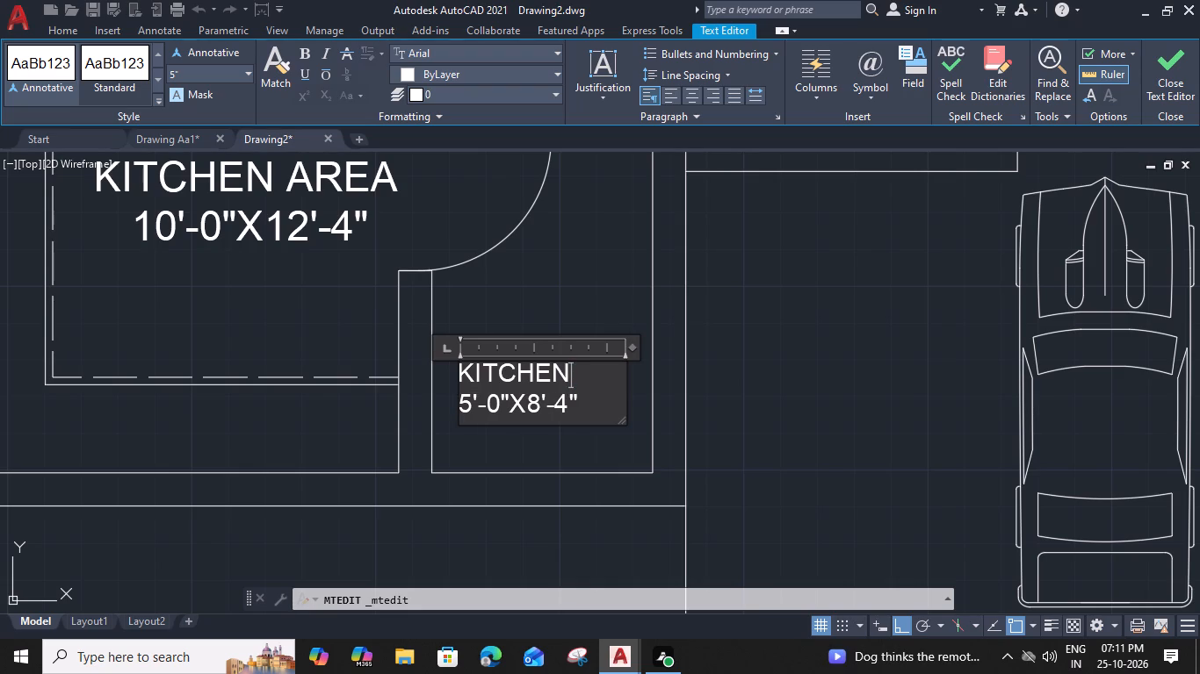
key(u)
key(BackSpace)
key(space)
key(u)
key(BackSpace)
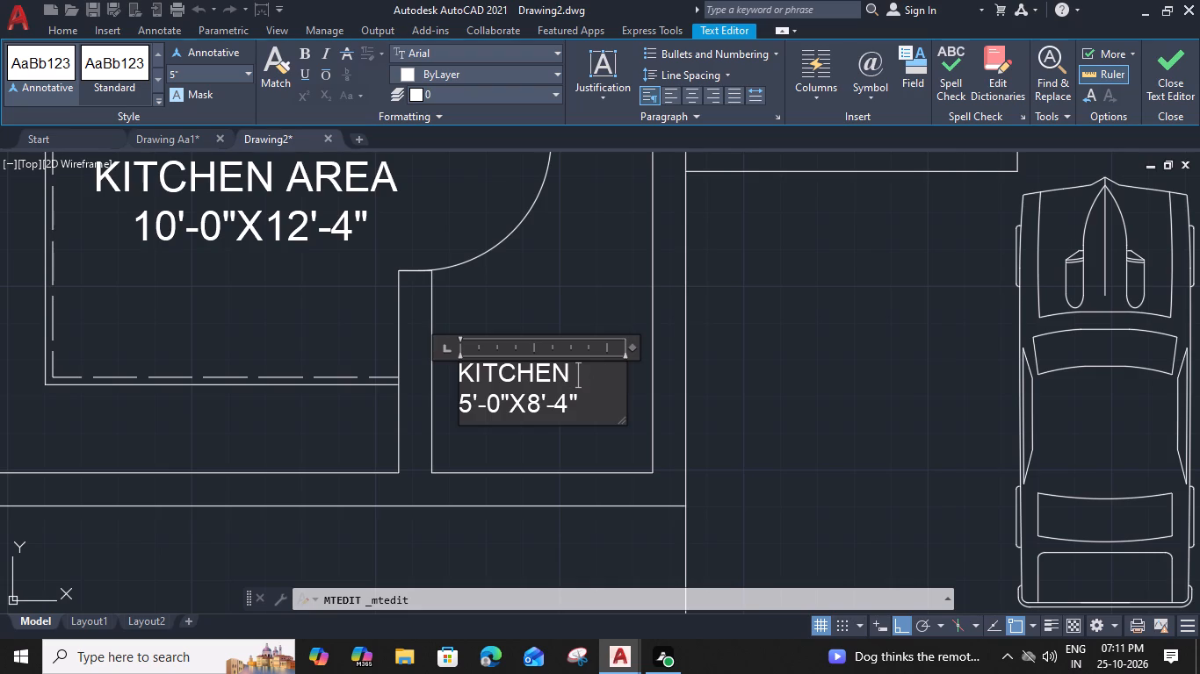
key(Return)
text(UT)
text(IL)
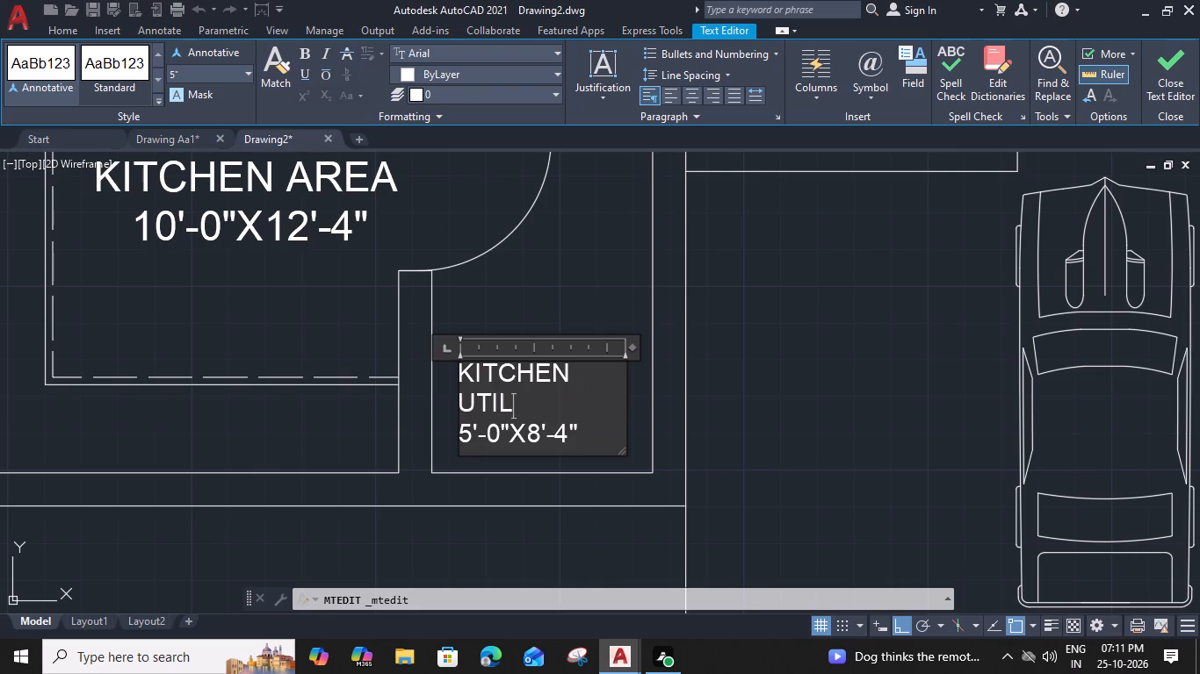
text(ITY)
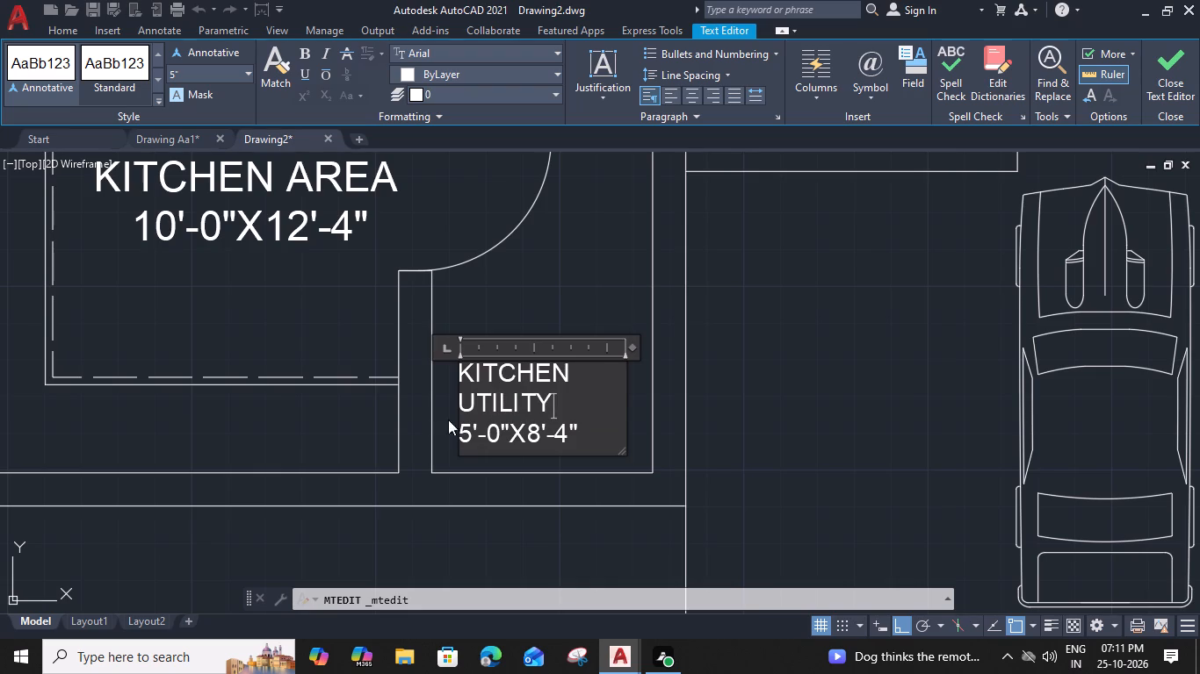
Indent UTILITY by two spaces and KITCHEN by one space so both lines sit centred above the 5'-0"X8'-4" size line.
click(461, 408)
key(space)
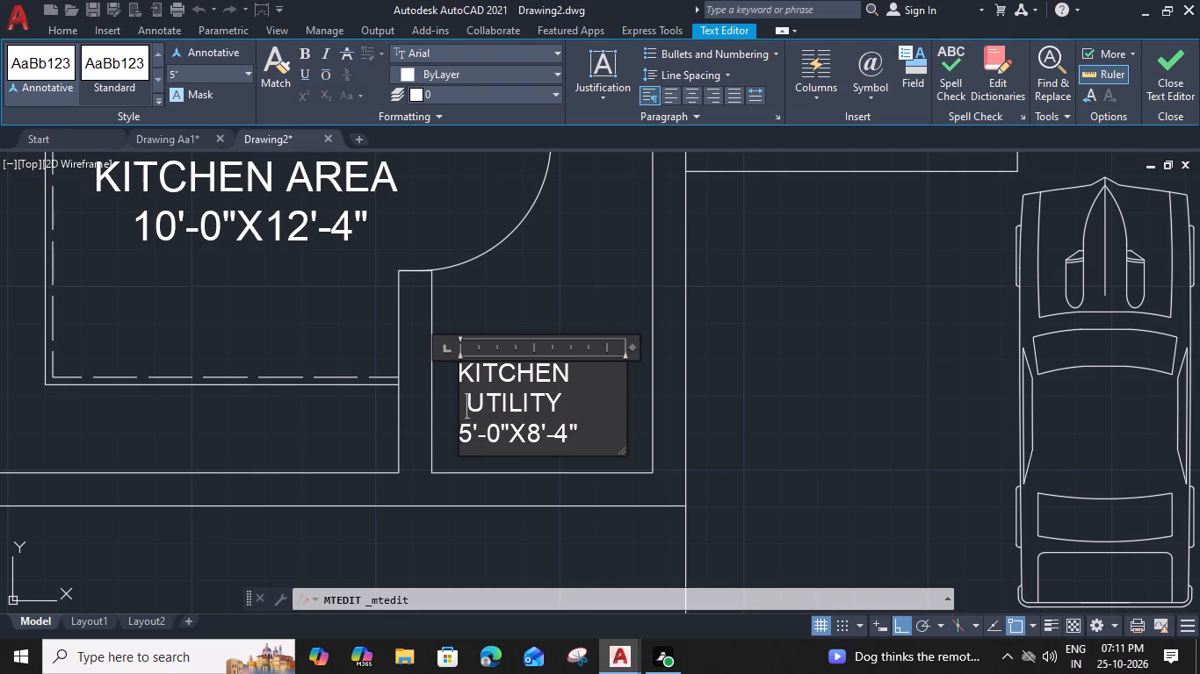
key(space)
click(459, 385)
key(space)
key(space)
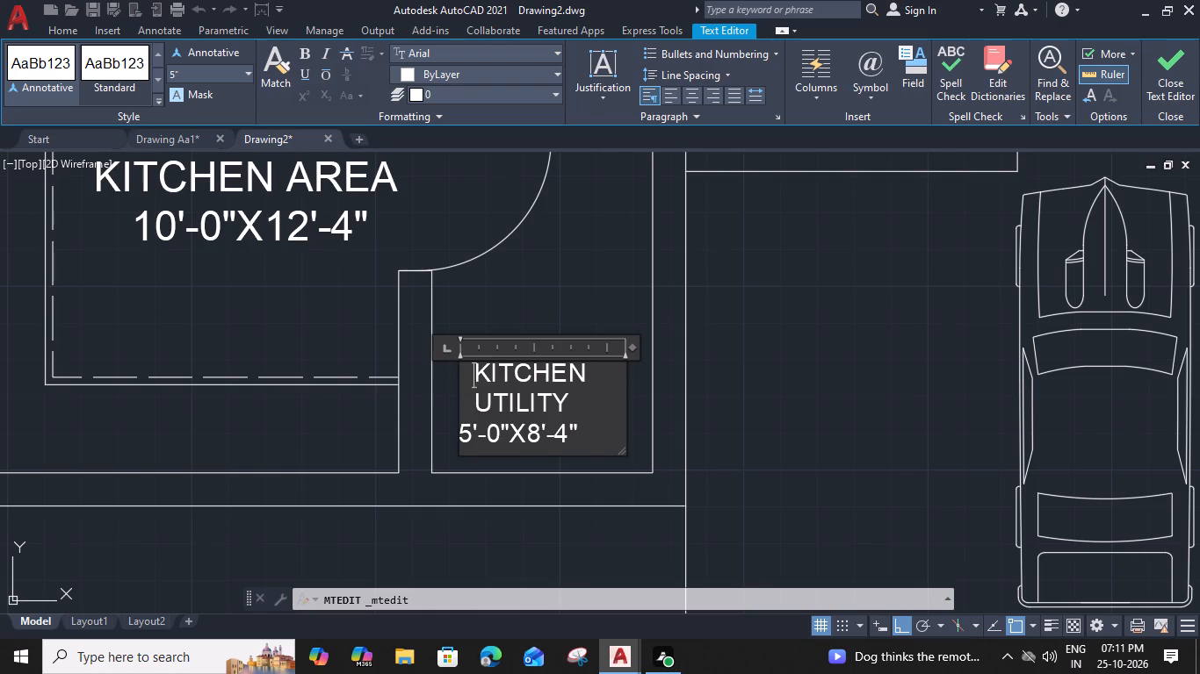
key(BackSpace)
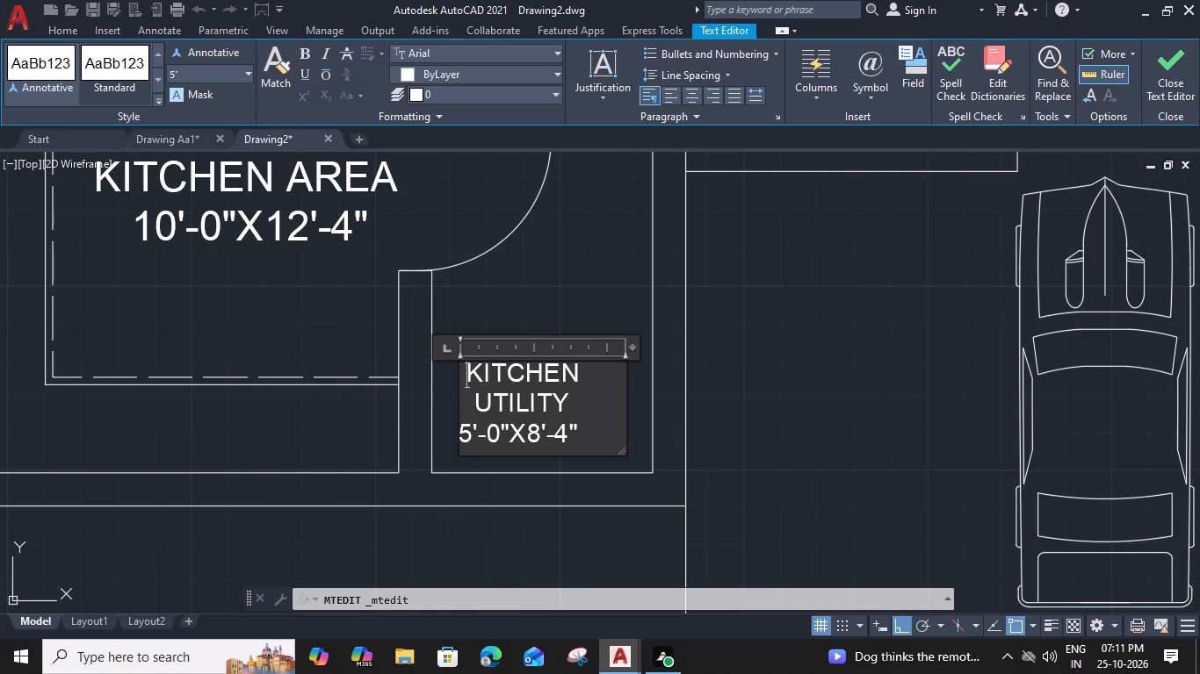
Narrow the kitchen utility label's text frame to fit closely around its lines and finish the text edit.
drag(633, 346, 611, 348)
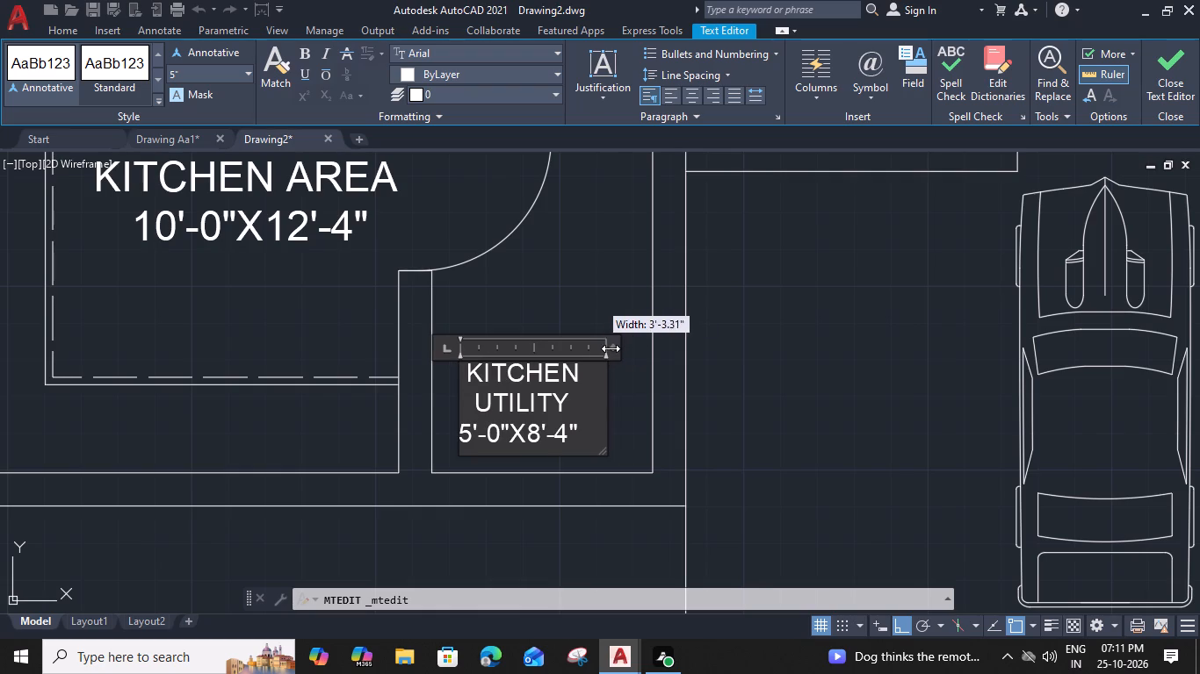
drag(611, 348, 592, 349)
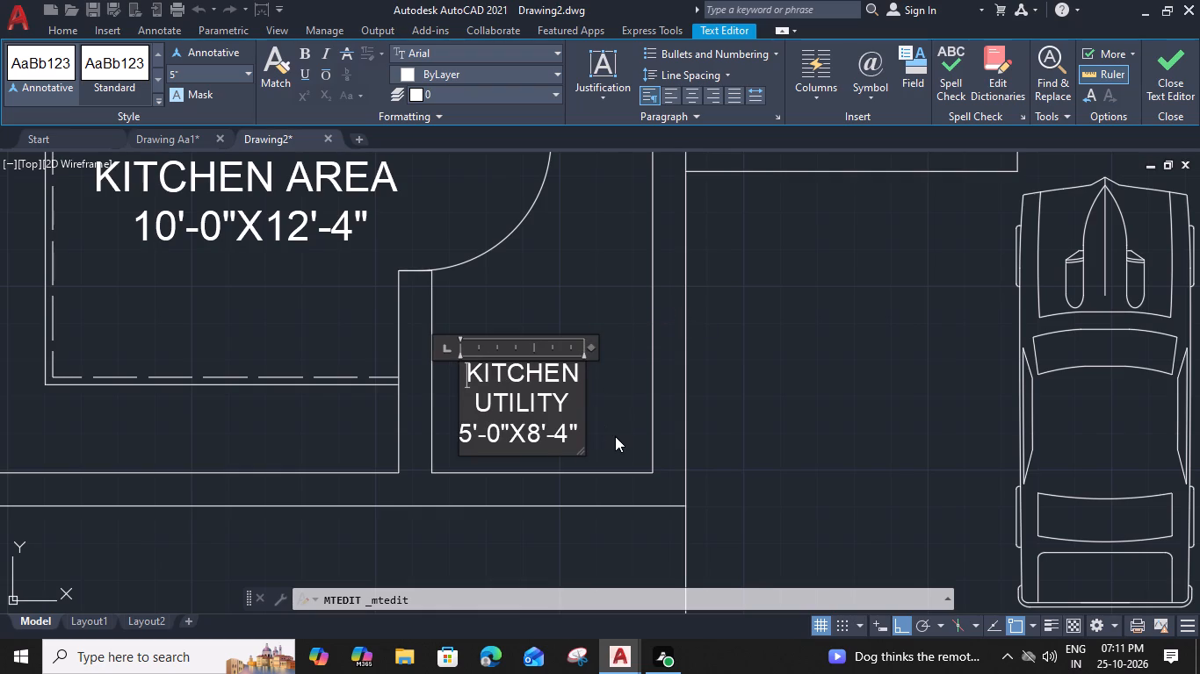
click(616, 428)
Move the KITCHEN UTILITY label slightly to the right to centre it between the utility room's side walls.
click(553, 438)
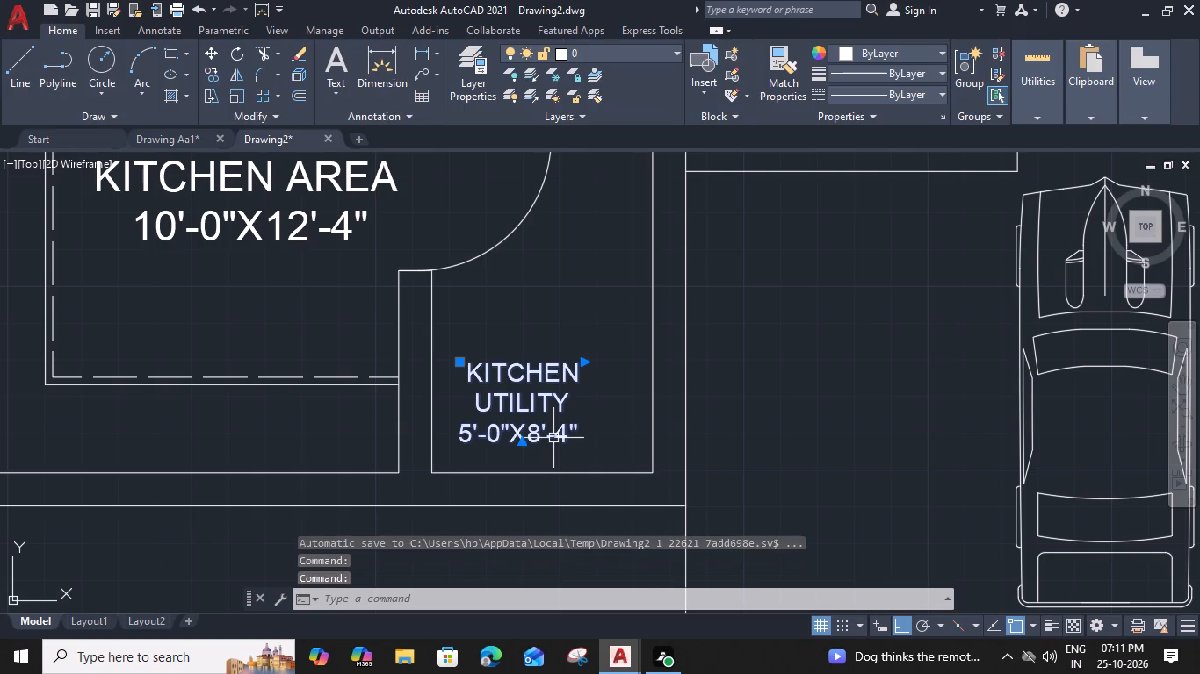
text(M)
key(space)
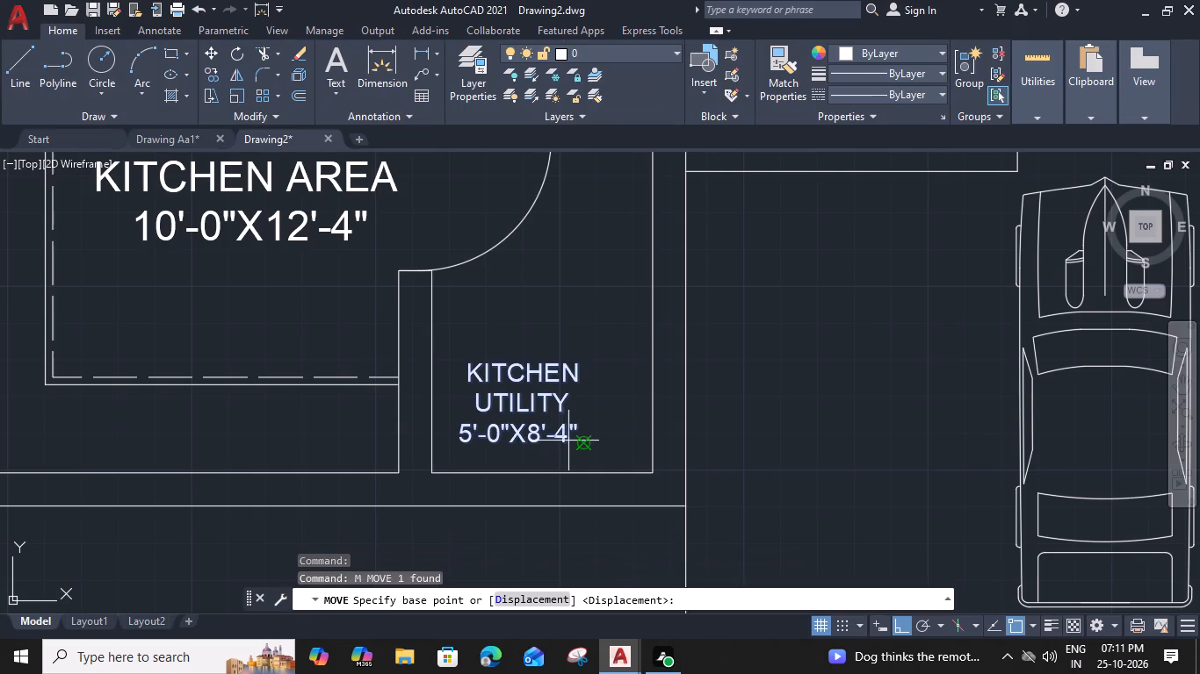
click(579, 444)
click(595, 445)
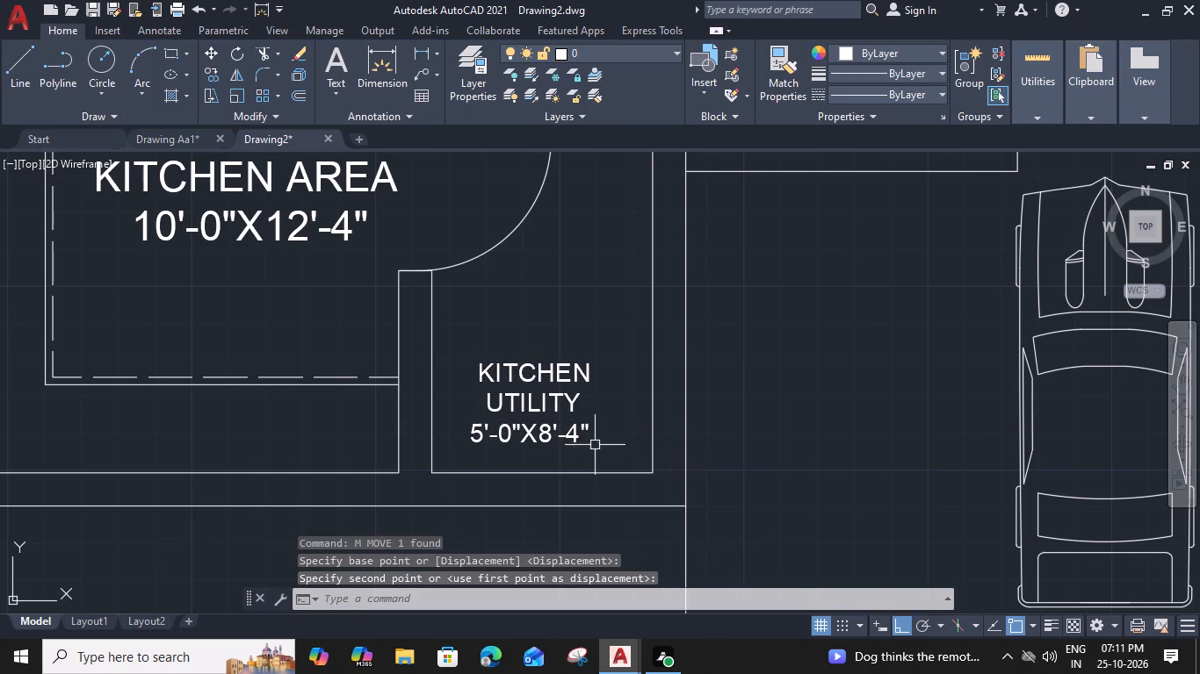
Move the kitchen door horizontally out of its wall opening, towards the utility room, to clear the wall end below it.
scroll(589, 344, down, 1)
middle_drag(587, 336, 556, 412)
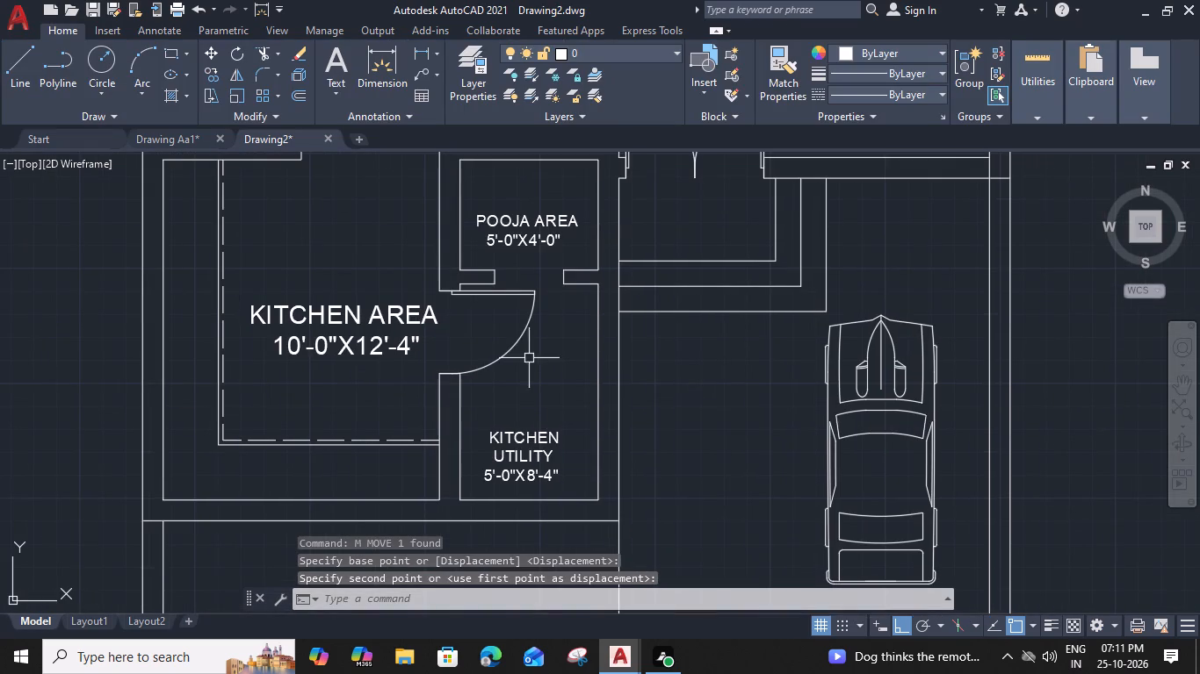
click(522, 345)
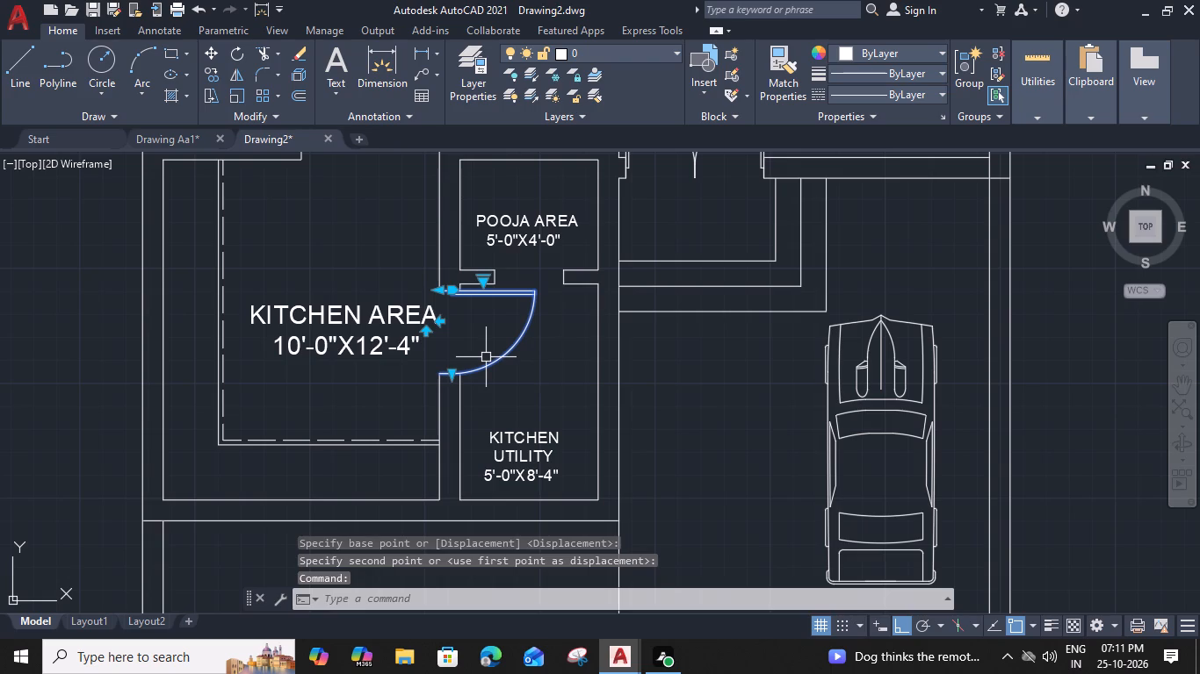
key(Escape)
scroll(456, 384, up, 2)
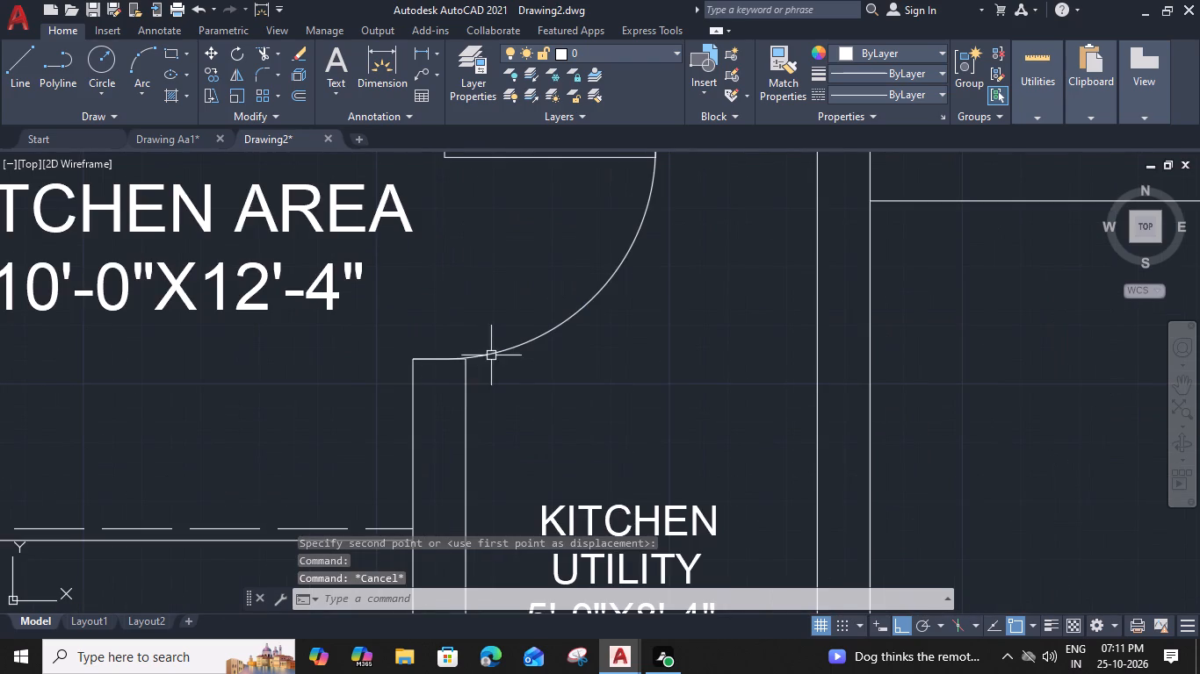
click(499, 352)
key(m)
key(space)
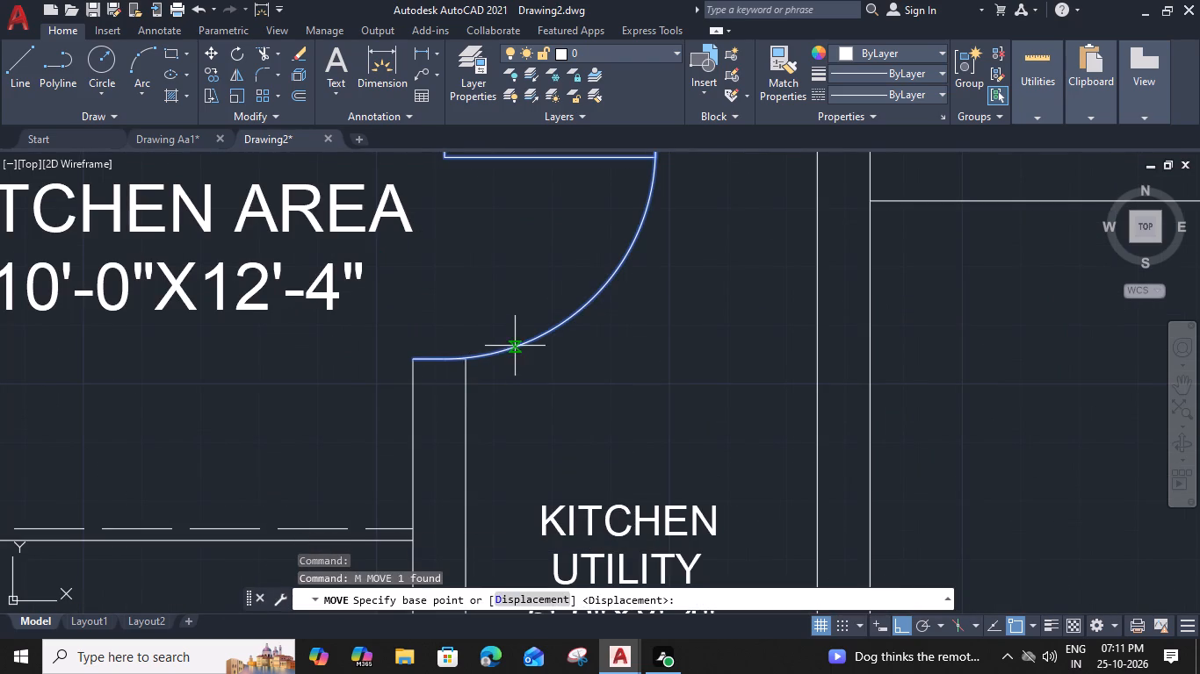
click(515, 346)
click(626, 353)
Offset the end line of the wall below the kitchen door opening 6" upward into the opening.
middle_drag(509, 372, 575, 431)
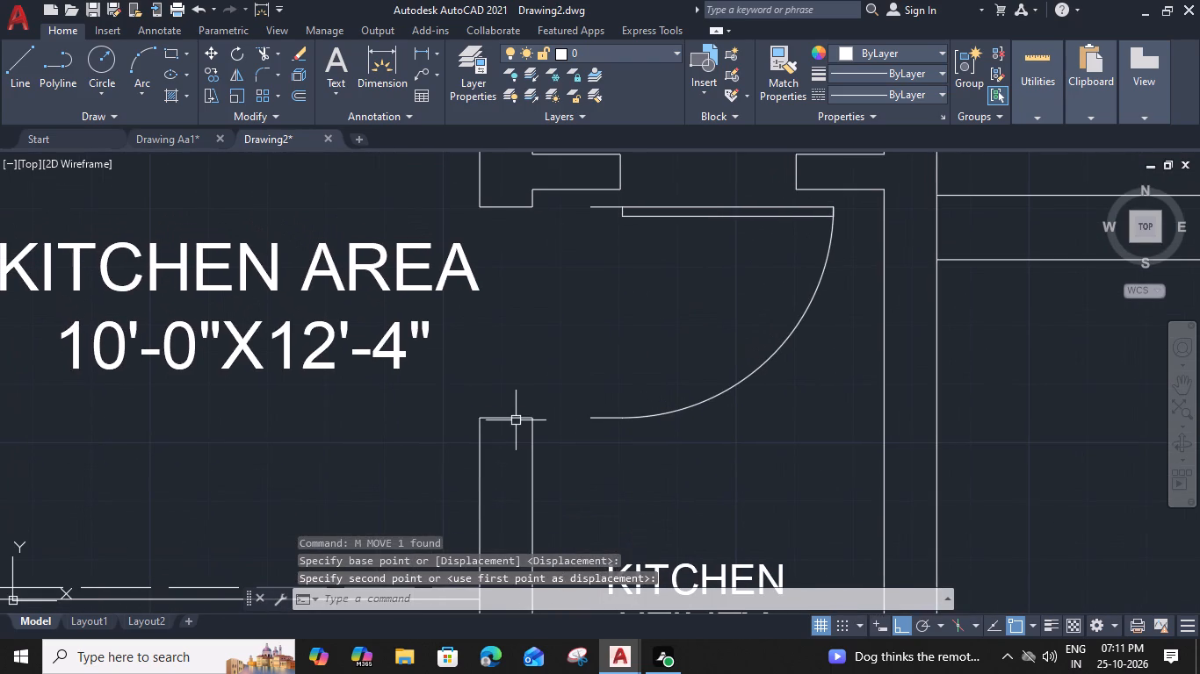
click(515, 420)
text(O)
key(space)
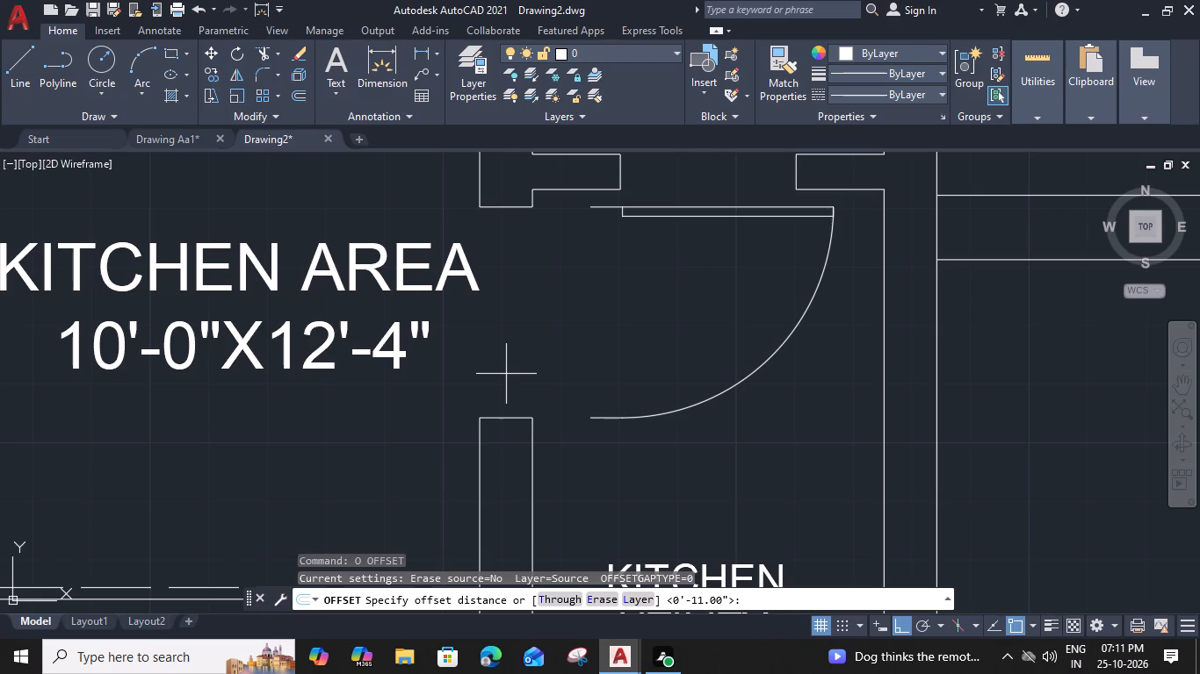
key(3)
key(BackSpace)
text(6")
key(Return)
click(499, 345)
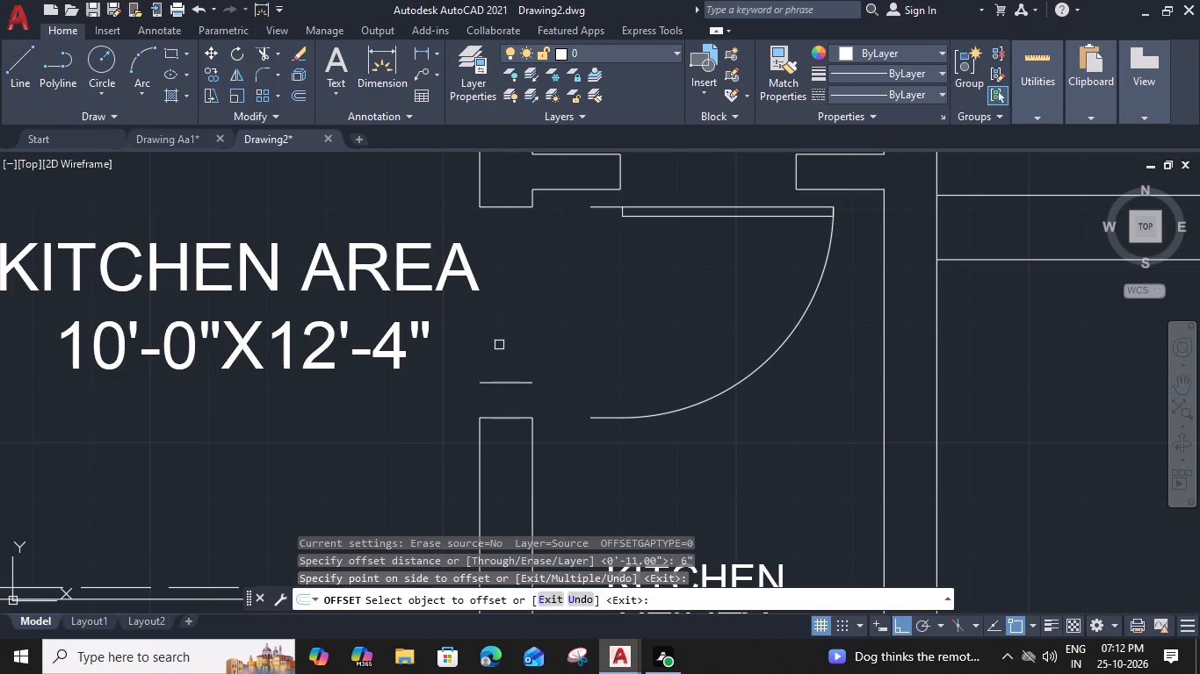
key(Escape)
Extend both faces of the lower wall stub to the offset line and remove the old wall end line.
key(e)
key(x)
key(space)
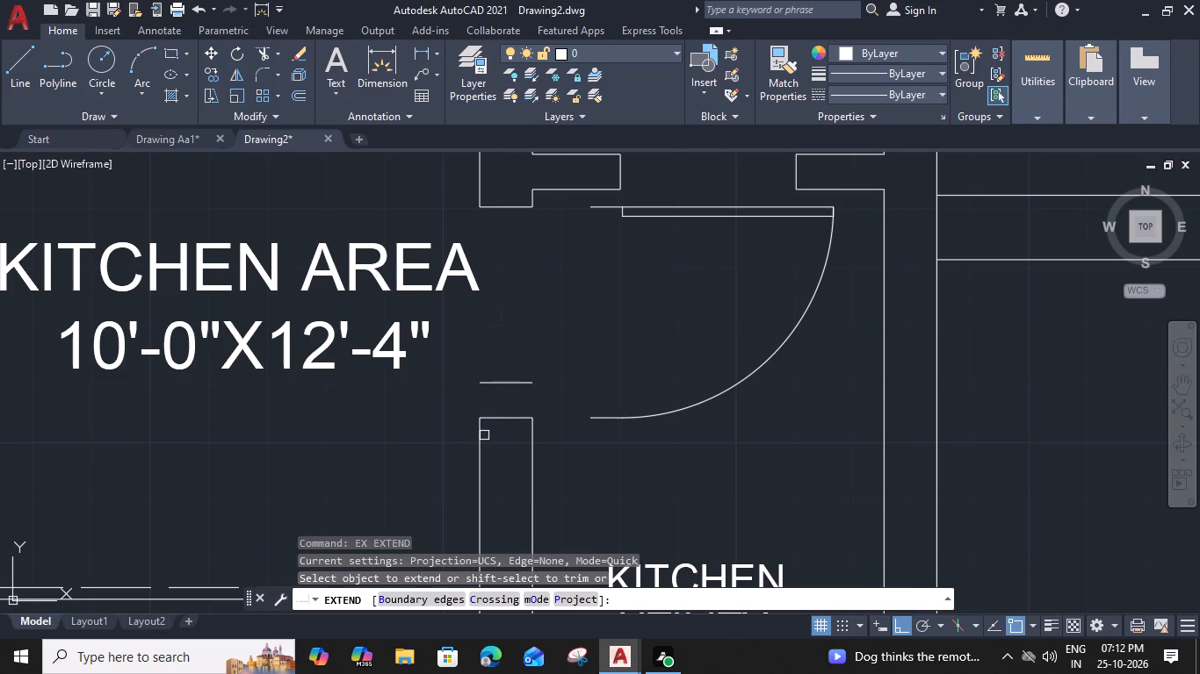
click(482, 434)
click(531, 434)
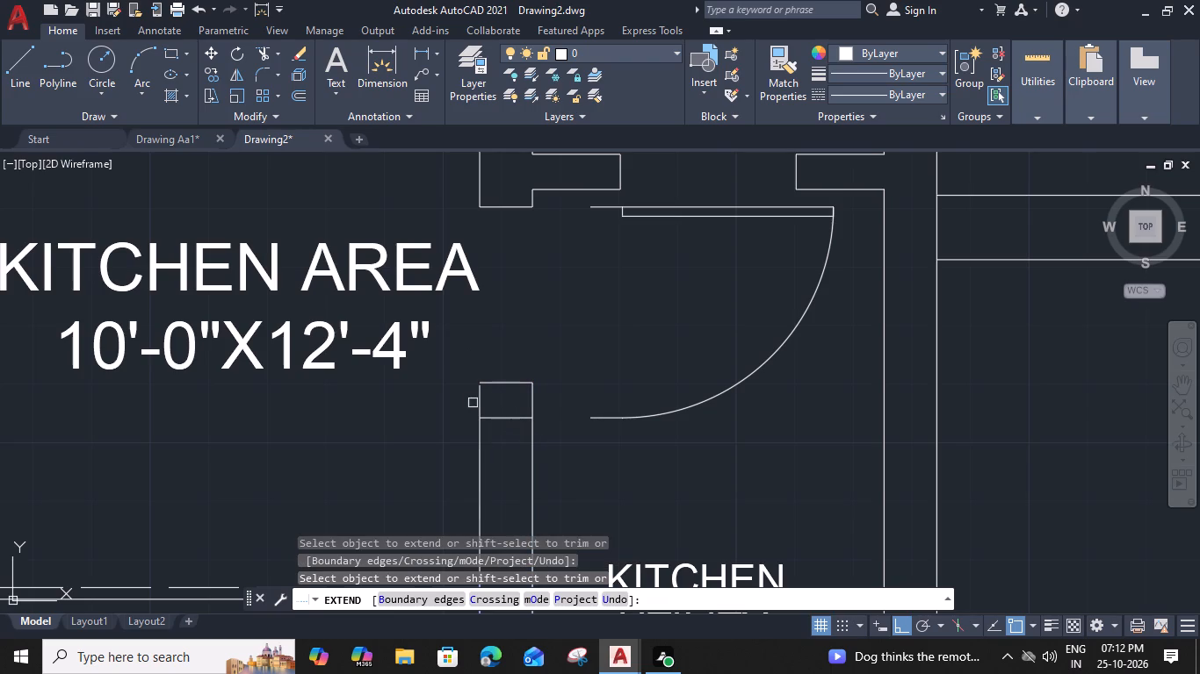
click(481, 398)
shift+click(502, 419)
key(Escape)
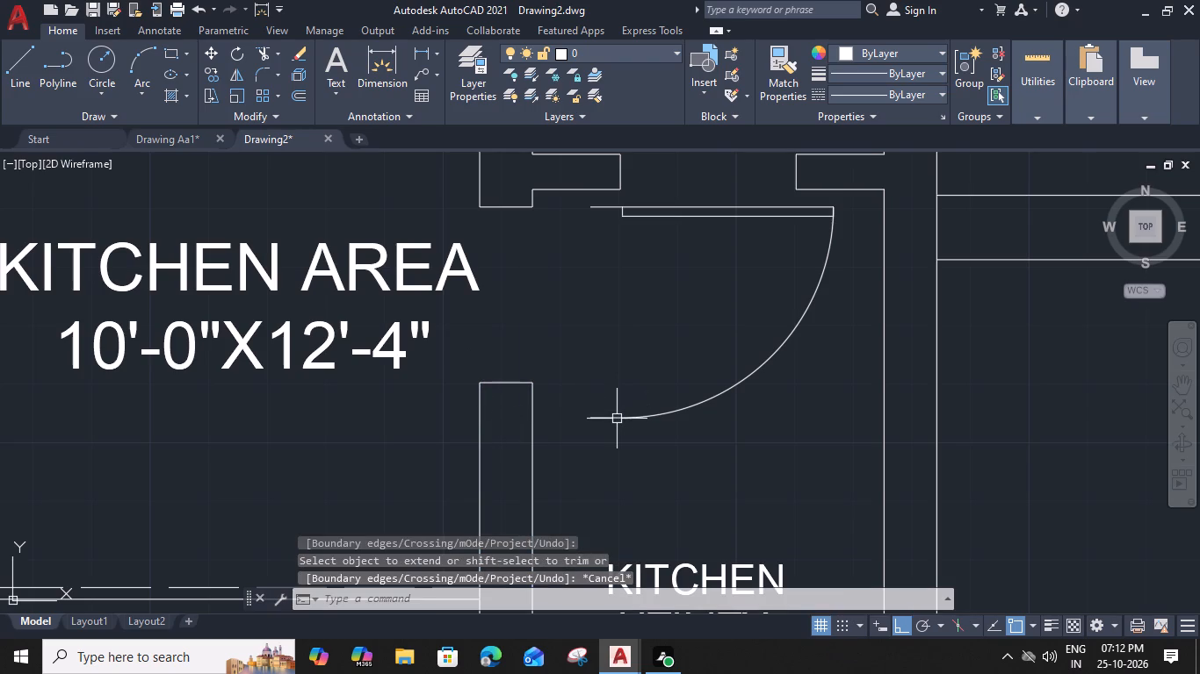
Move the kitchen door back by its upper frame end to the opening's upper corner on the kitchen-side wall face.
click(618, 419)
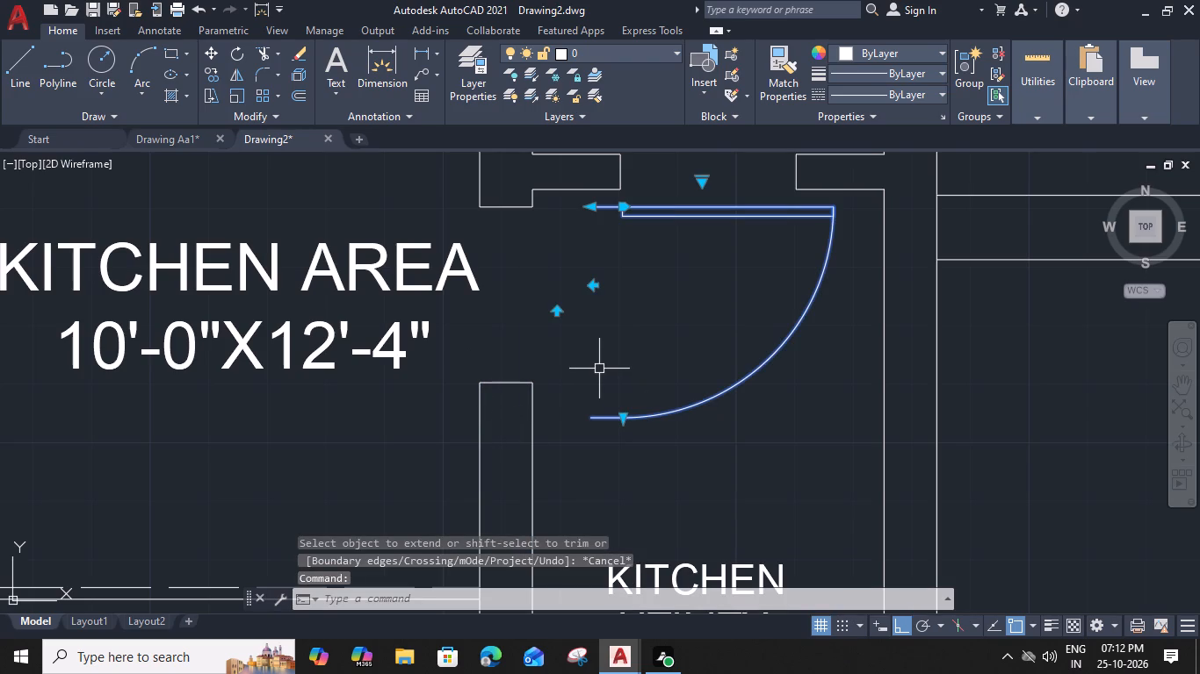
text(M)
key(space)
click(589, 209)
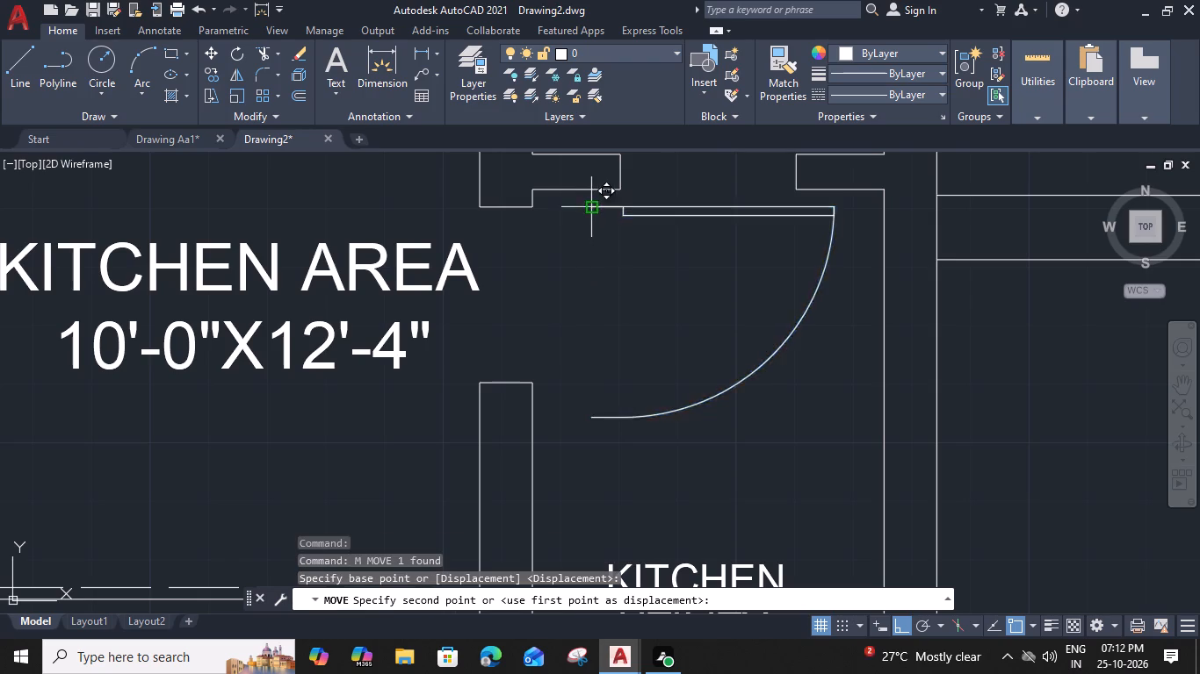
click(480, 206)
key(space)
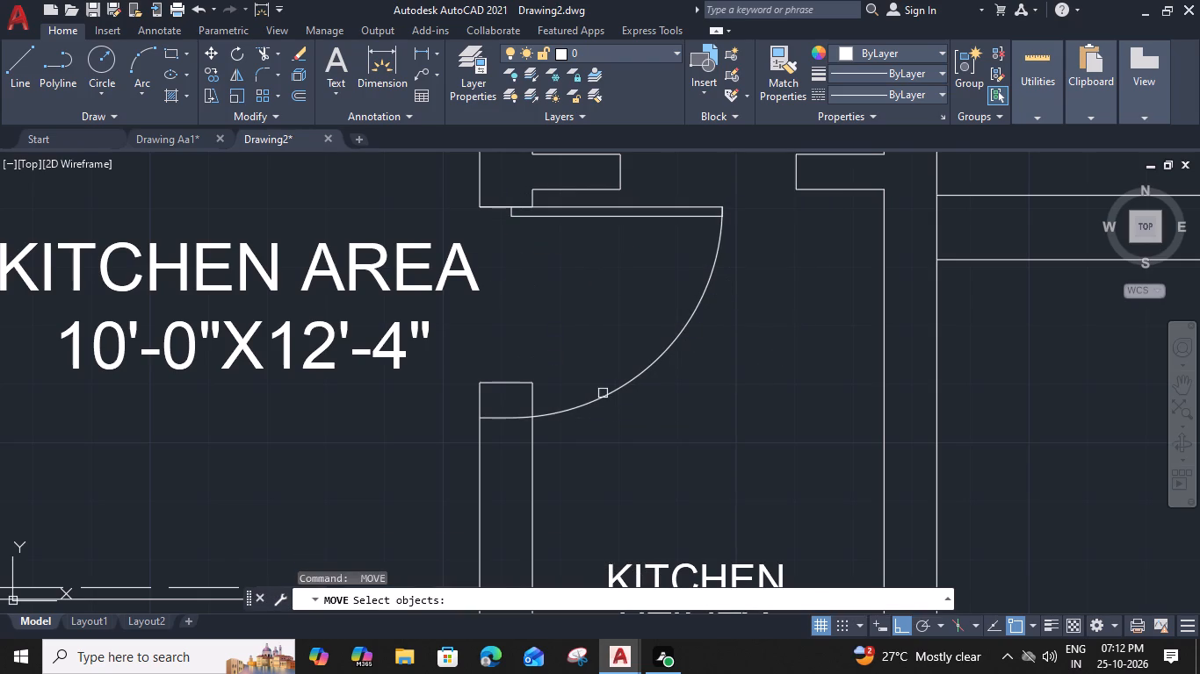
key(Escape)
Scale the kitchen door by reference about its upper frame corner, from its full opening width to the narrowed wall opening.
click(611, 389)
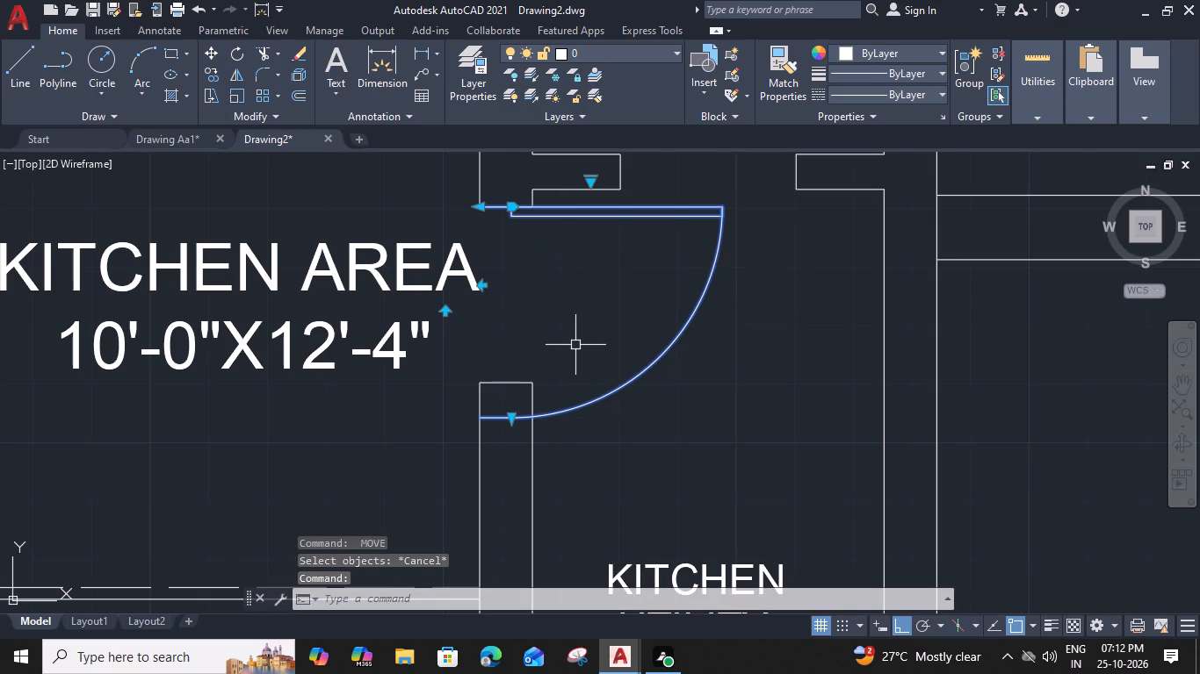
text(SC)
key(space)
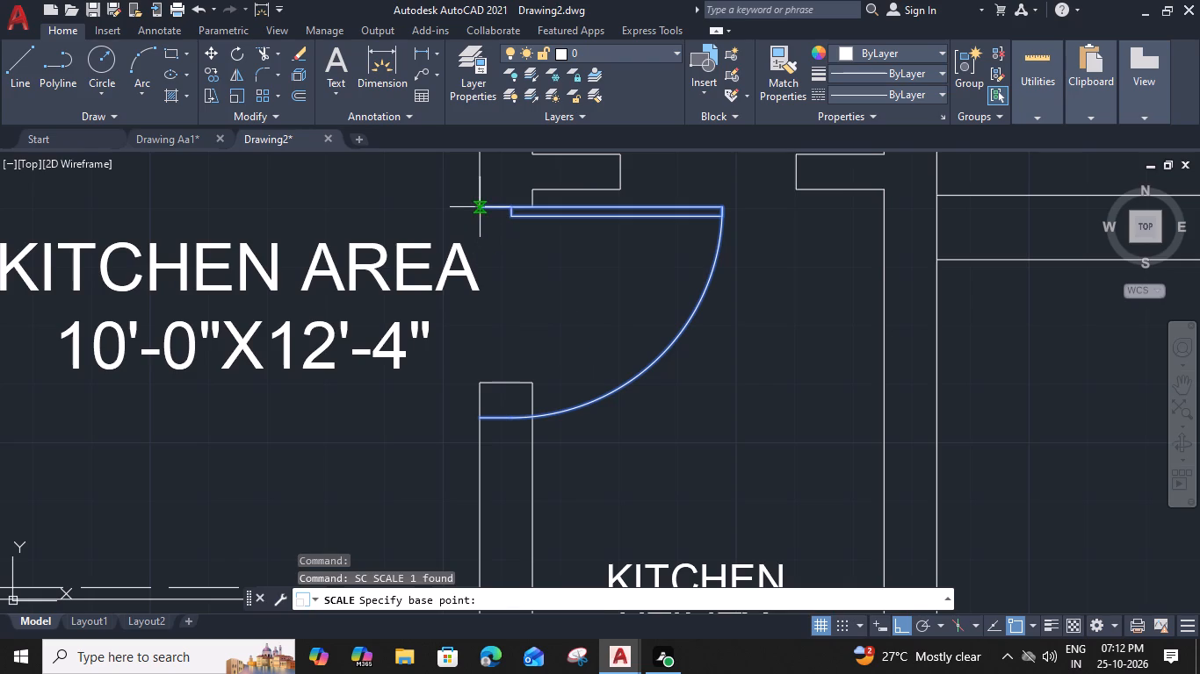
click(478, 209)
text(R)
key(space)
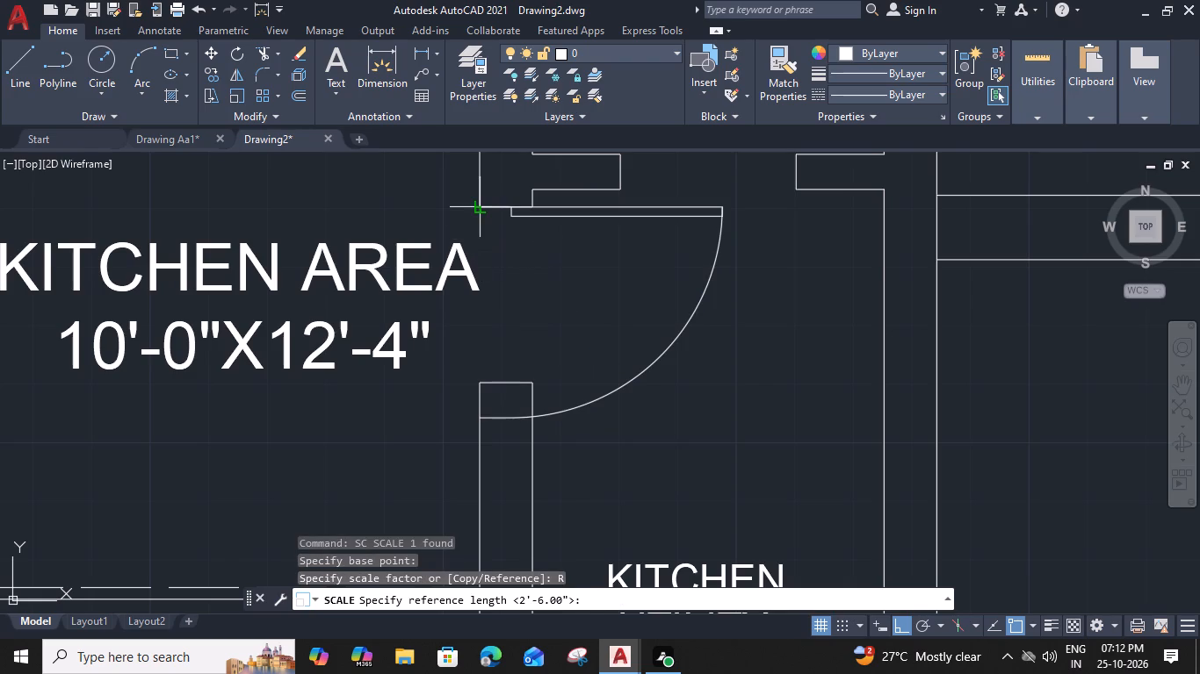
drag(478, 207, 478, 219)
click(479, 417)
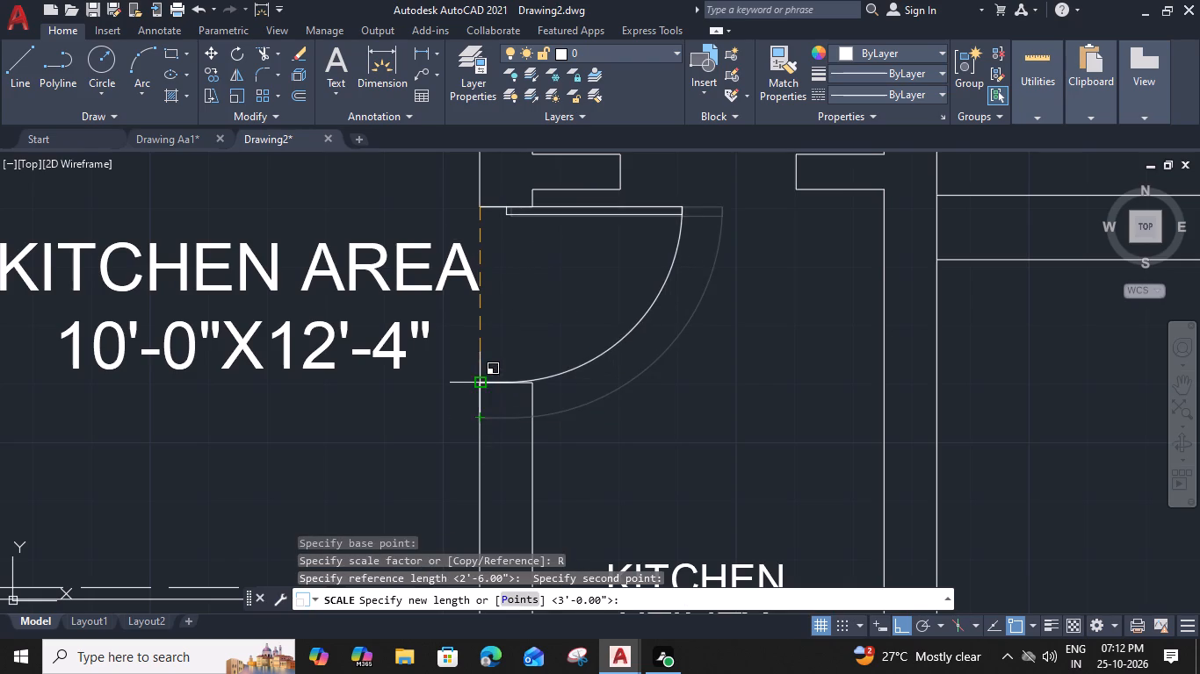
click(478, 385)
scroll(542, 367, down, 2)
middle_drag(622, 397, 627, 365)
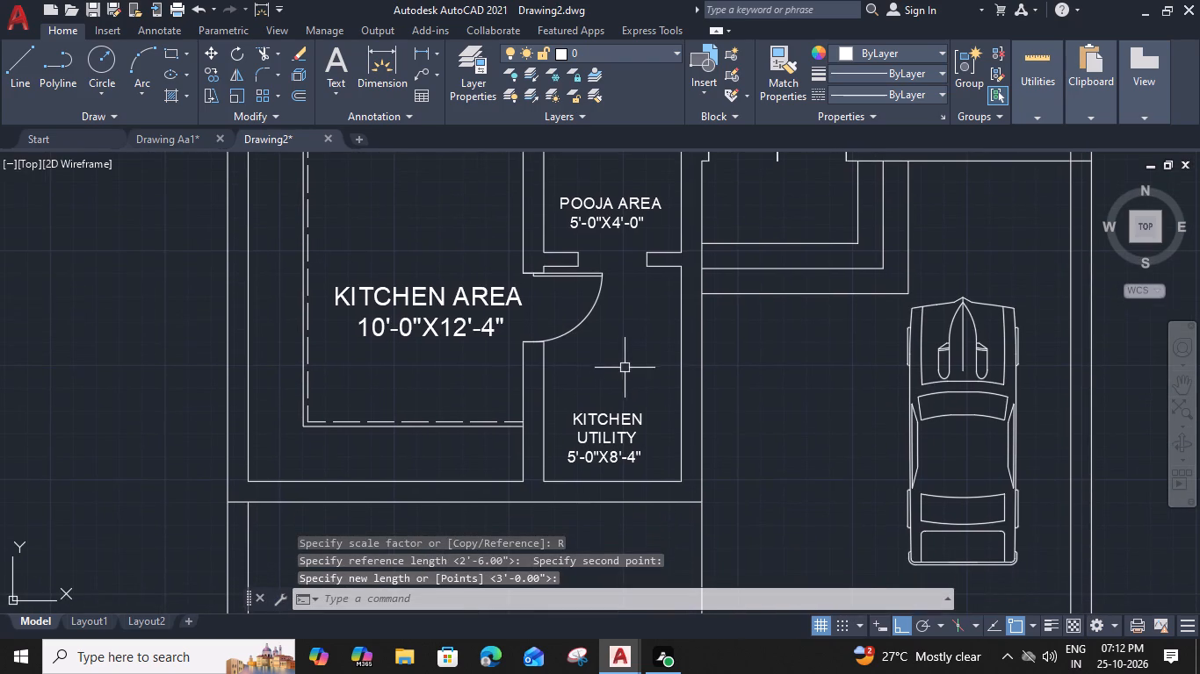
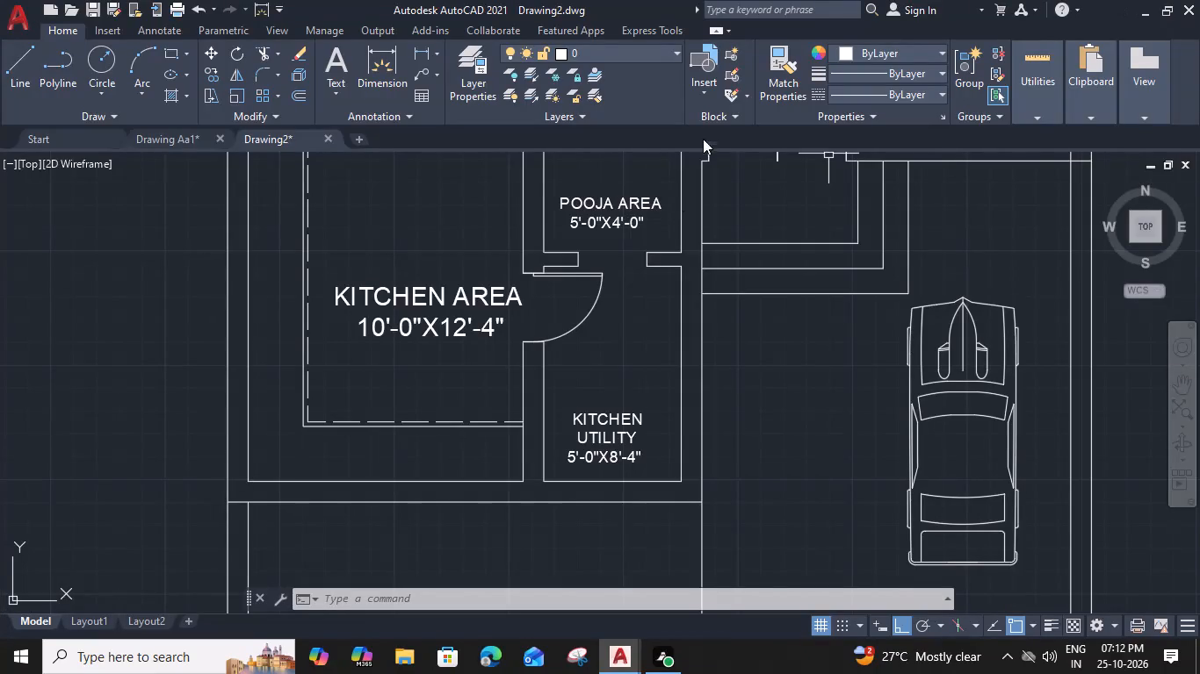
Copy the KITCHEN AREA label into the open parking space between the kitchen utility and the car.
middle_drag(589, 370, 589, 371)
middle_drag(589, 371, 755, 430)
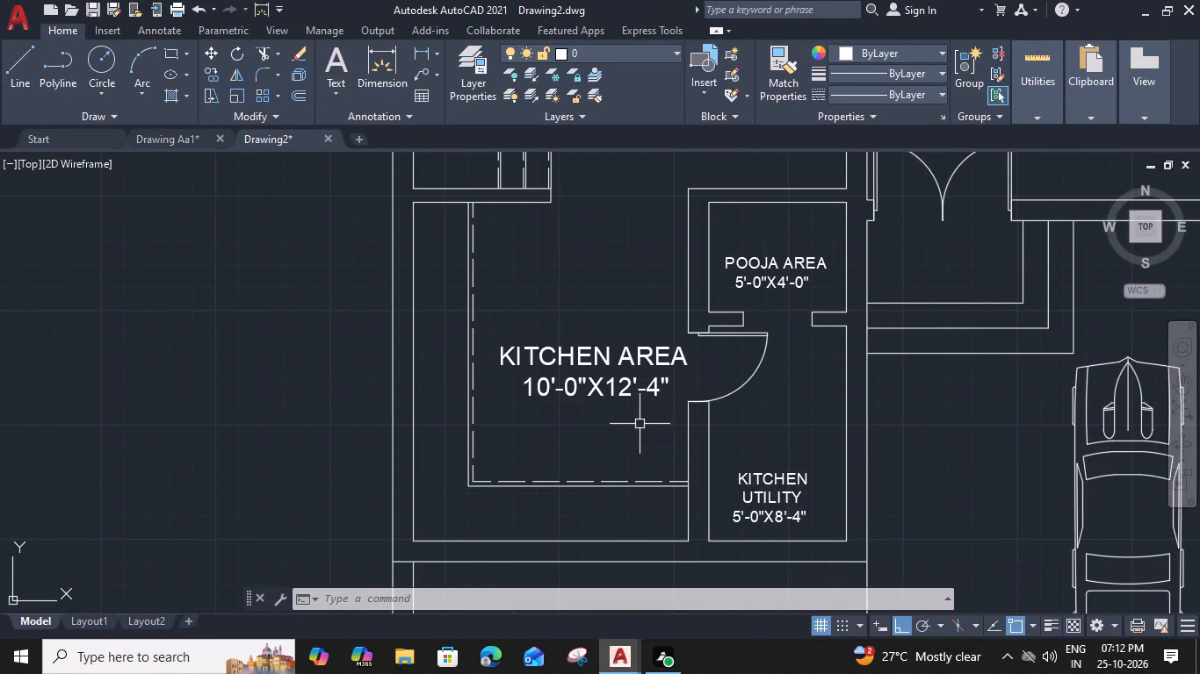
scroll(772, 427, down, 1)
middle_drag(773, 427, 760, 423)
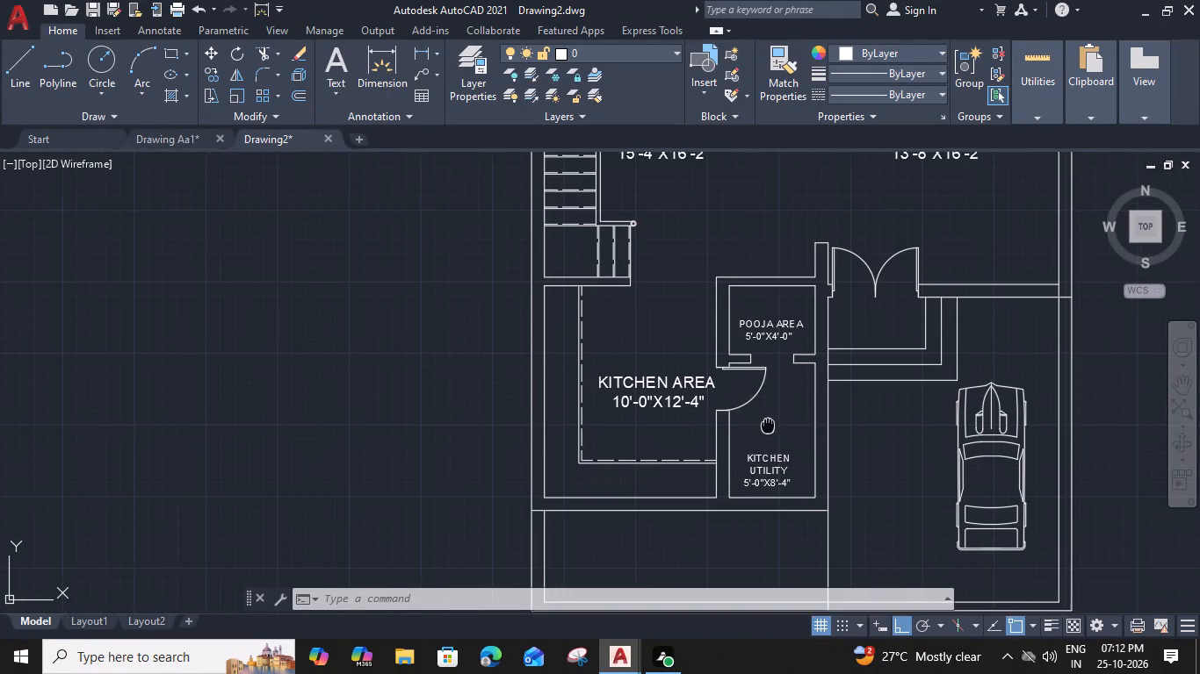
middle_drag(760, 423, 689, 417)
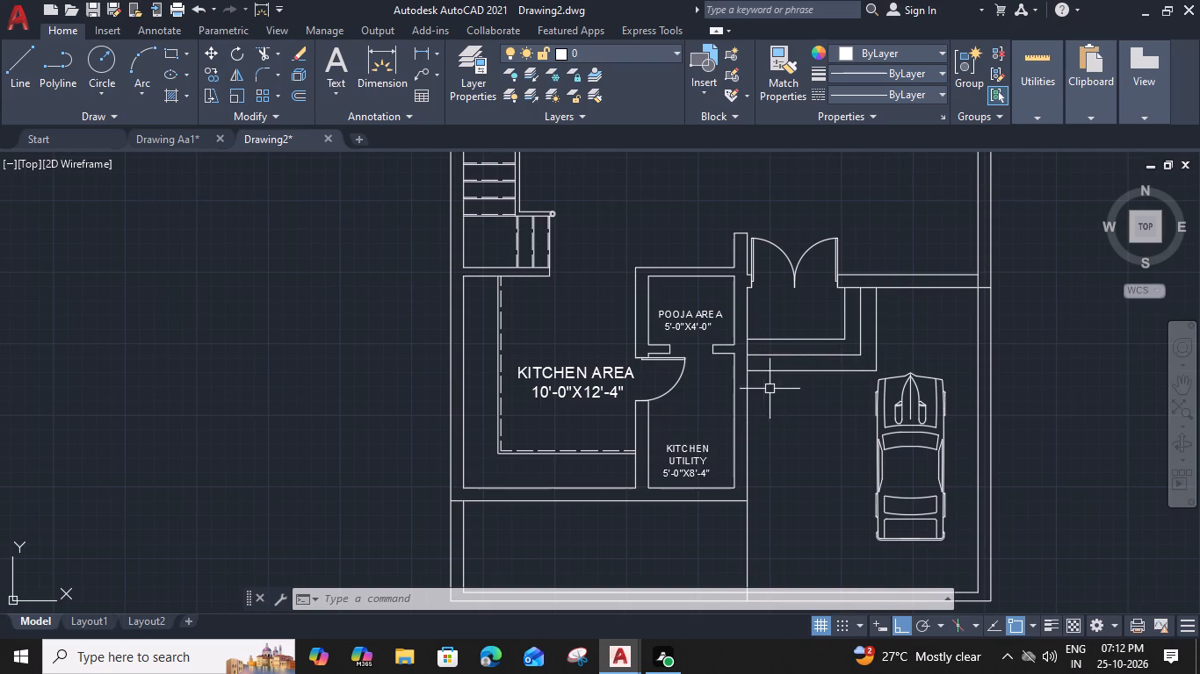
middle_drag(768, 387, 650, 324)
click(478, 320)
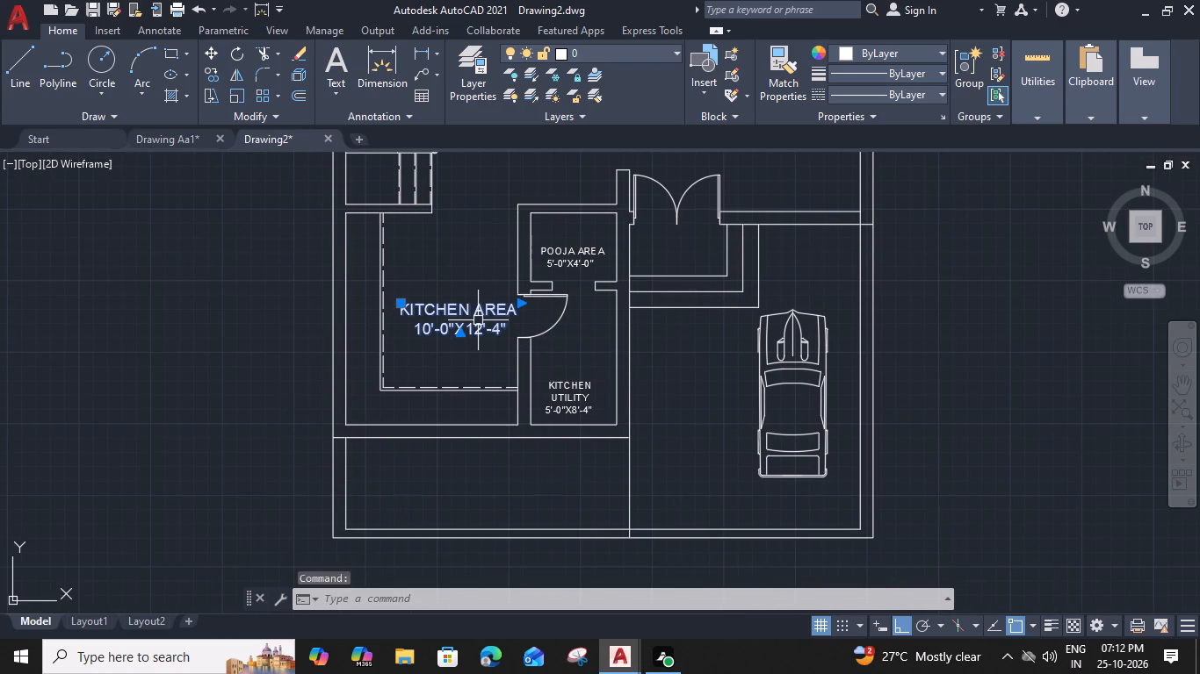
text(CO)
key(space)
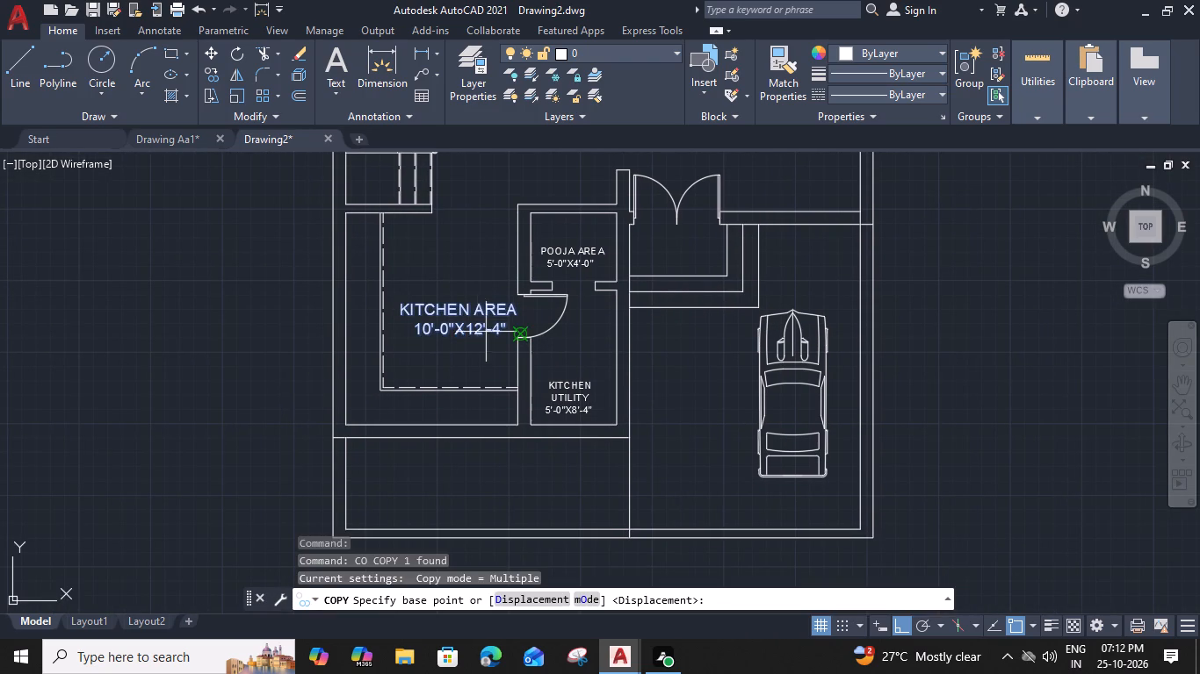
click(512, 338)
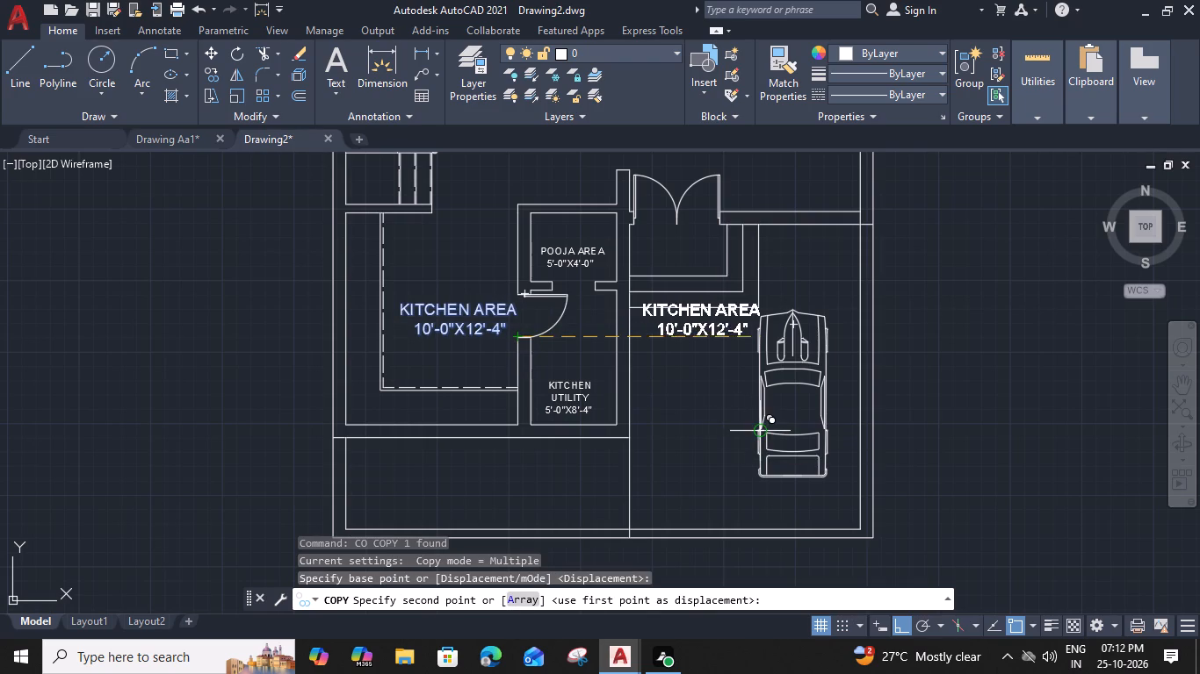
click(761, 431)
key(Escape)
Change the copied label's room name to PARKING AREA and widen its text frame so the name fits on one line.
double_click(693, 410)
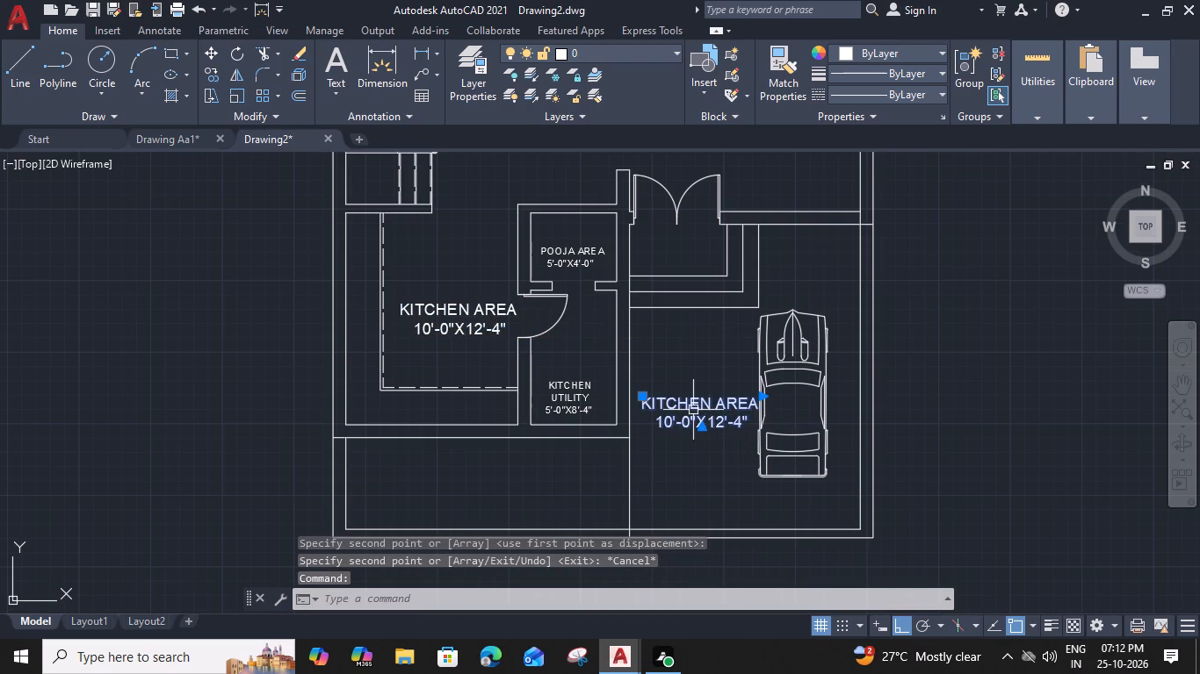
scroll(735, 425, up, 1)
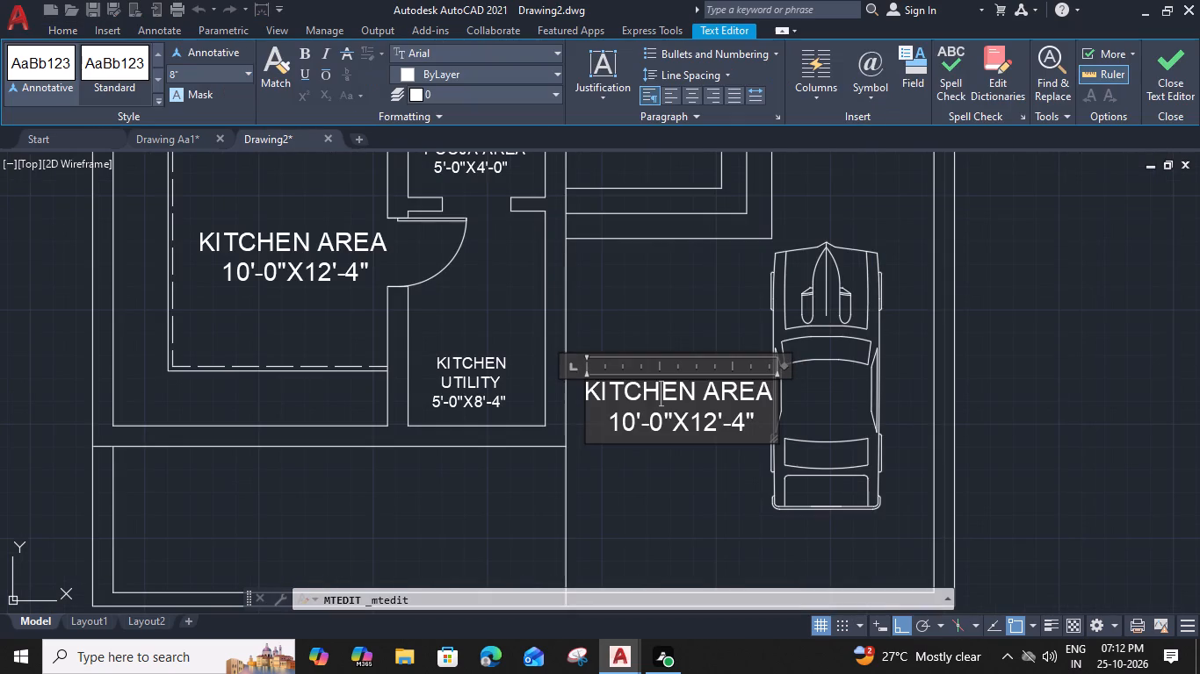
drag(695, 394, 567, 397)
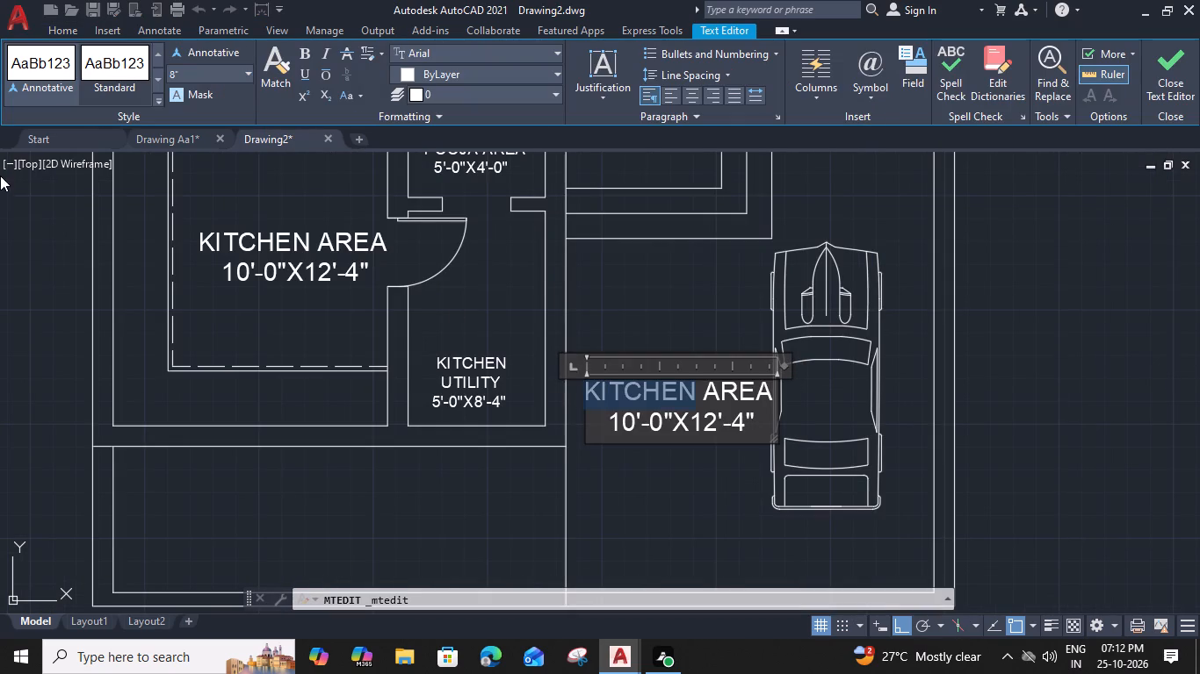
key(p)
key(a)
text(RKING)
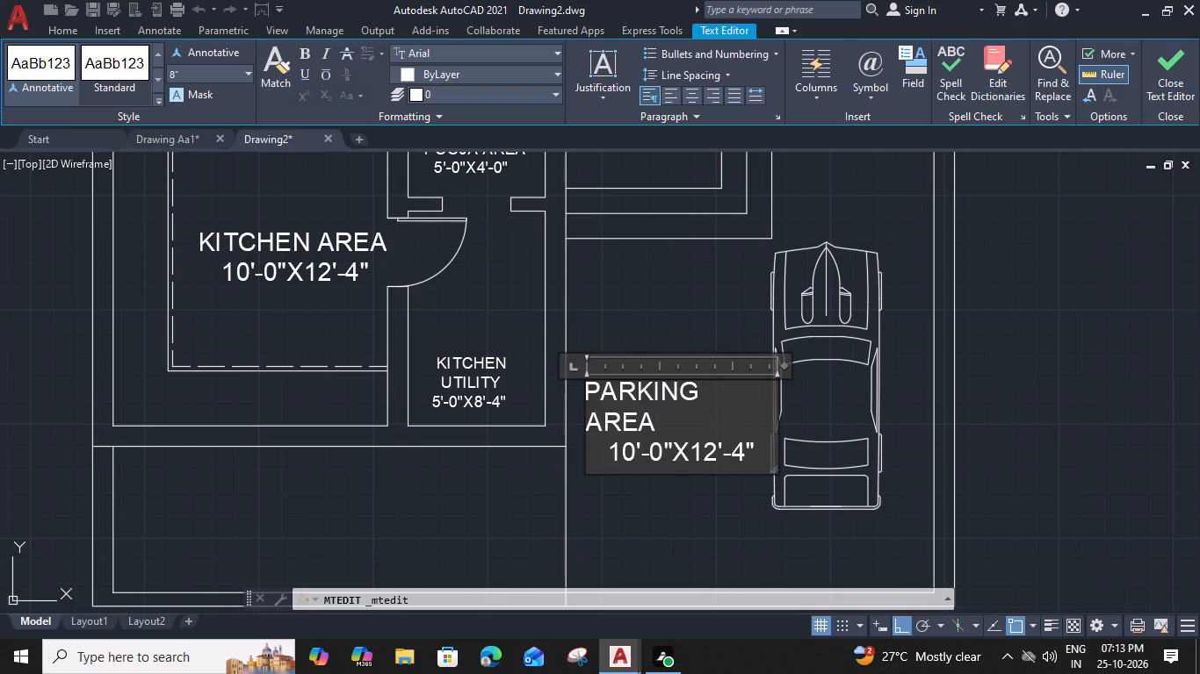
click(784, 364)
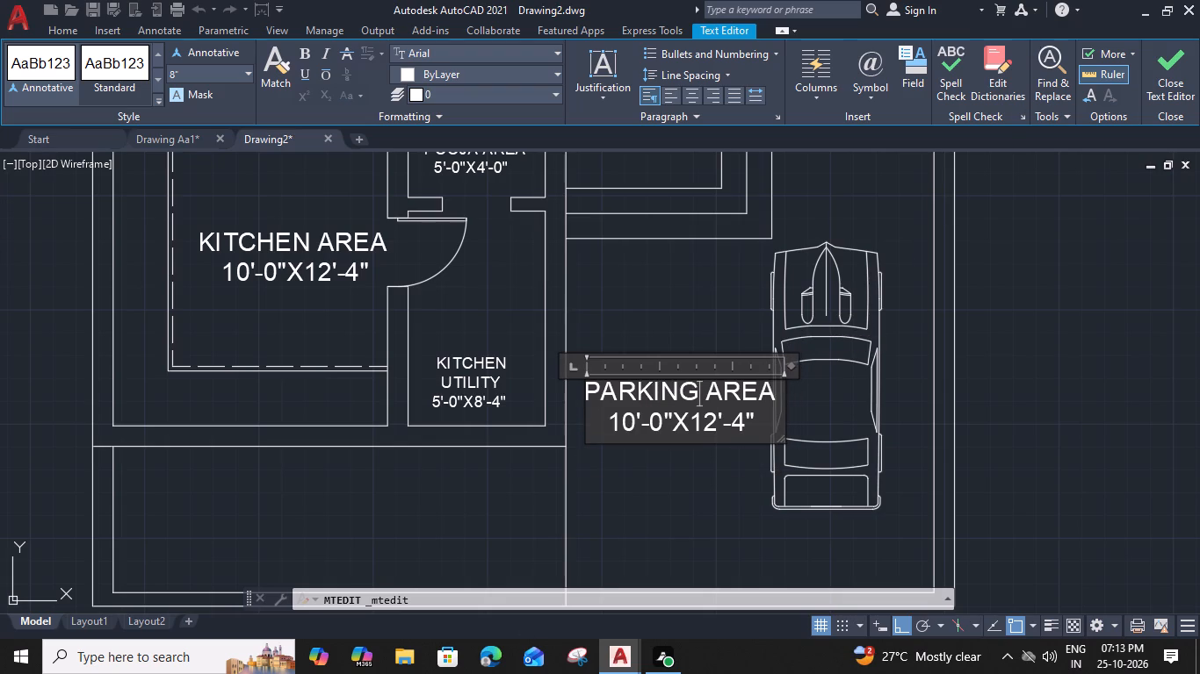
Change the parking label's dimensions to 13'-4"X18'-0" and finish editing the text.
scroll(599, 449, up, 1)
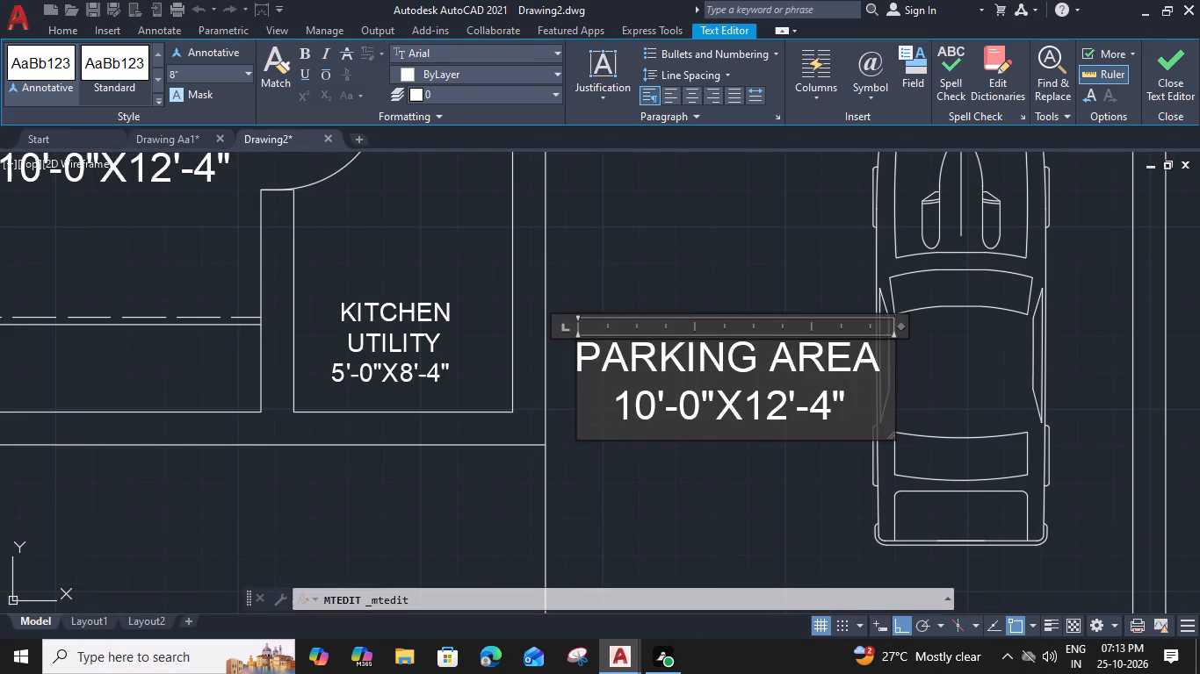
drag(650, 411, 642, 411)
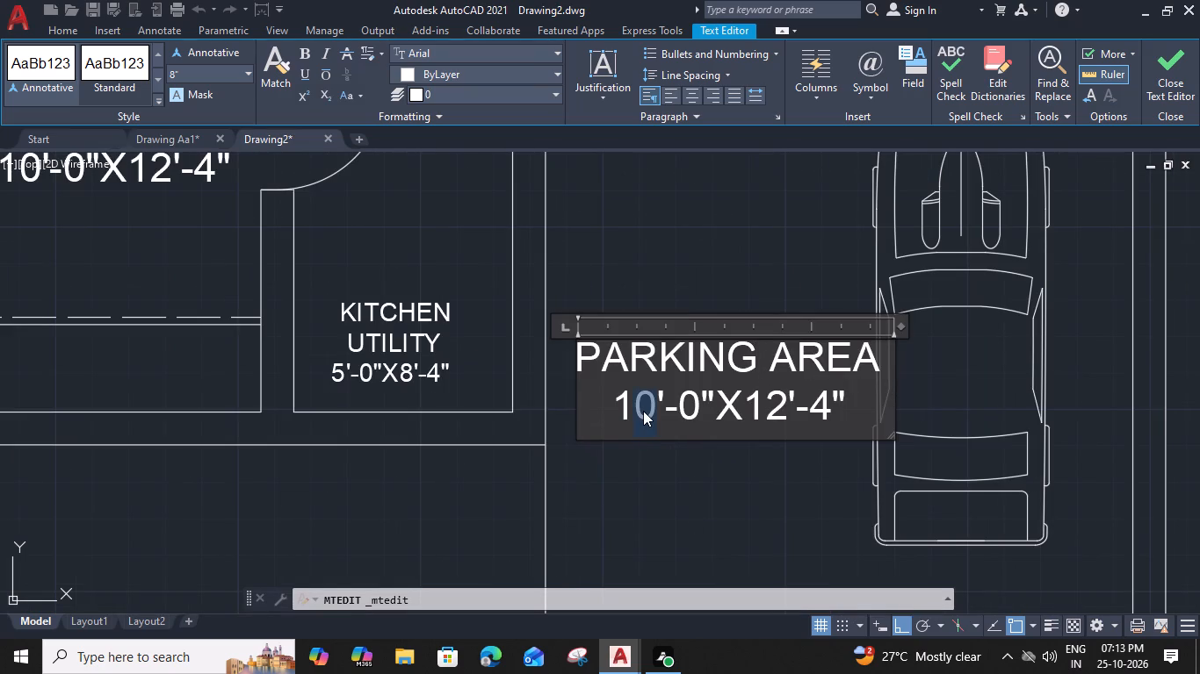
key(3)
click(692, 420)
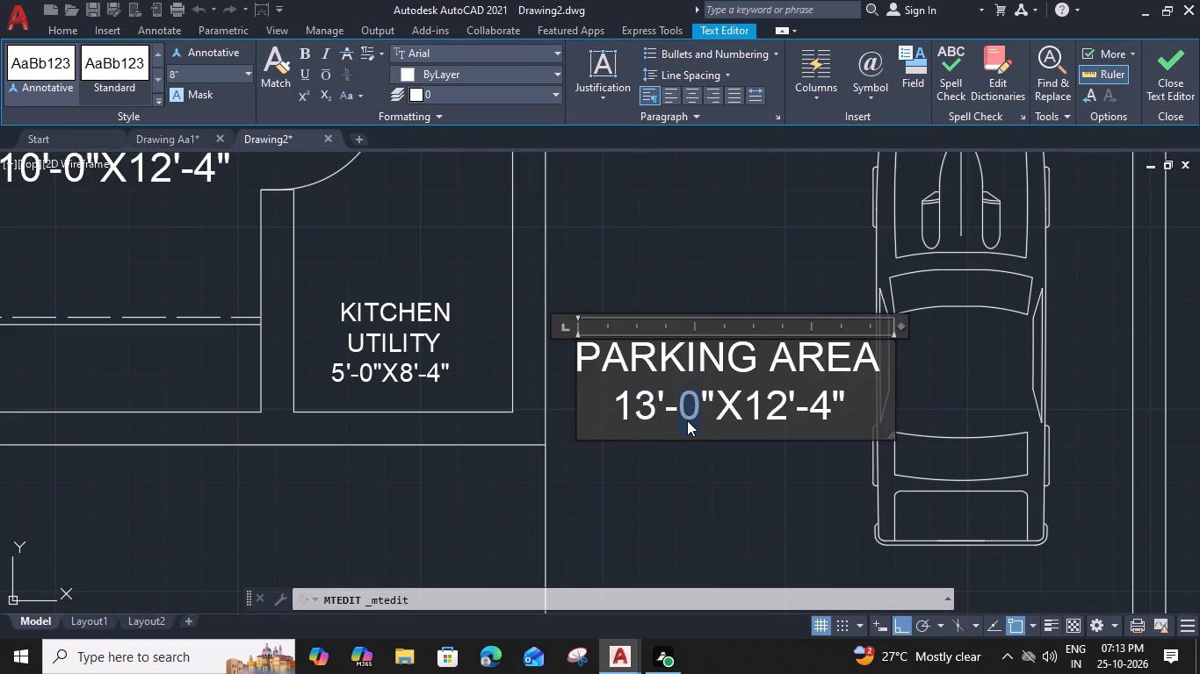
key(4)
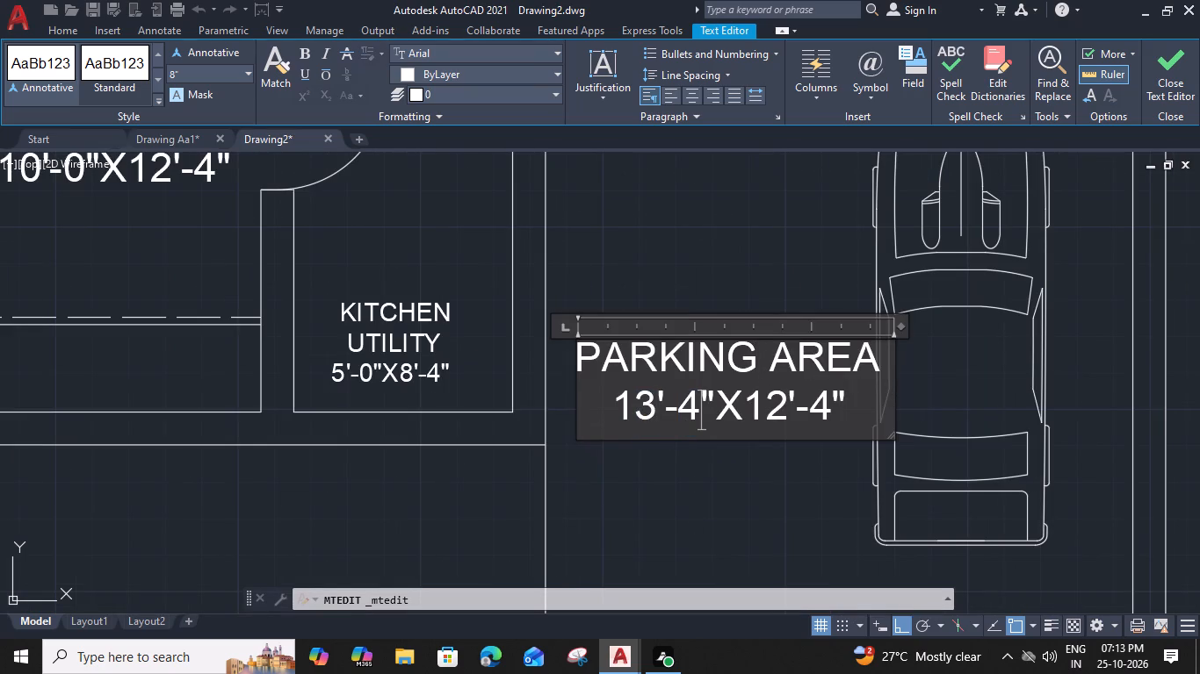
click(779, 414)
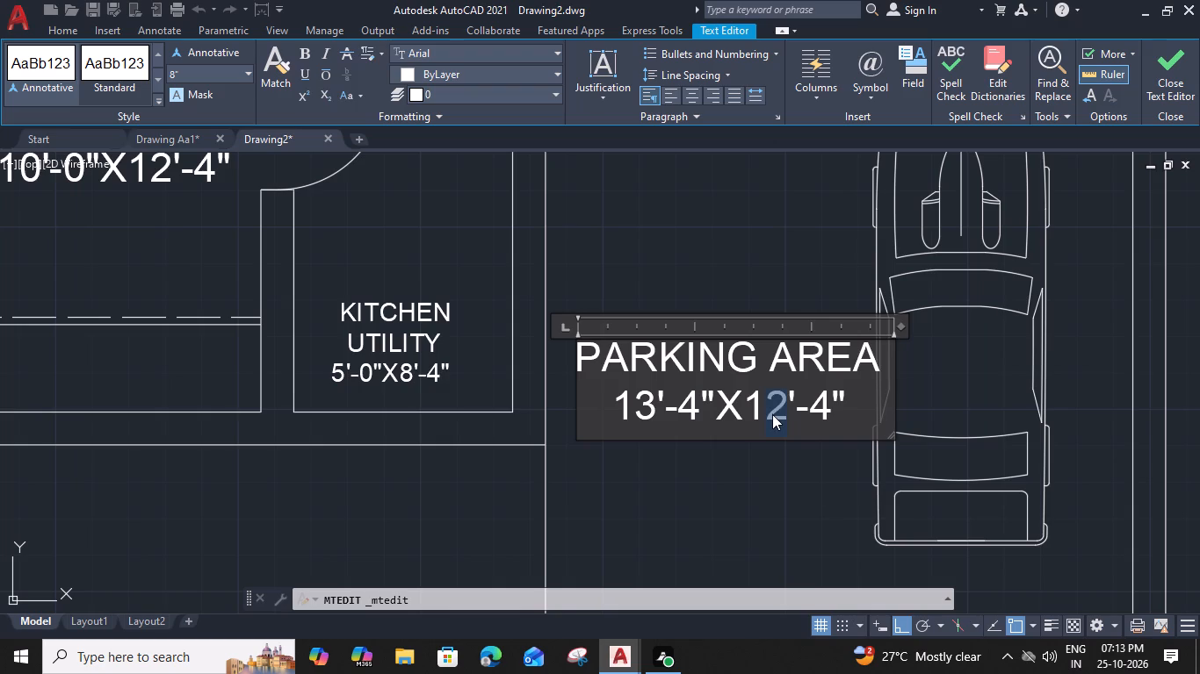
key(8)
click(822, 414)
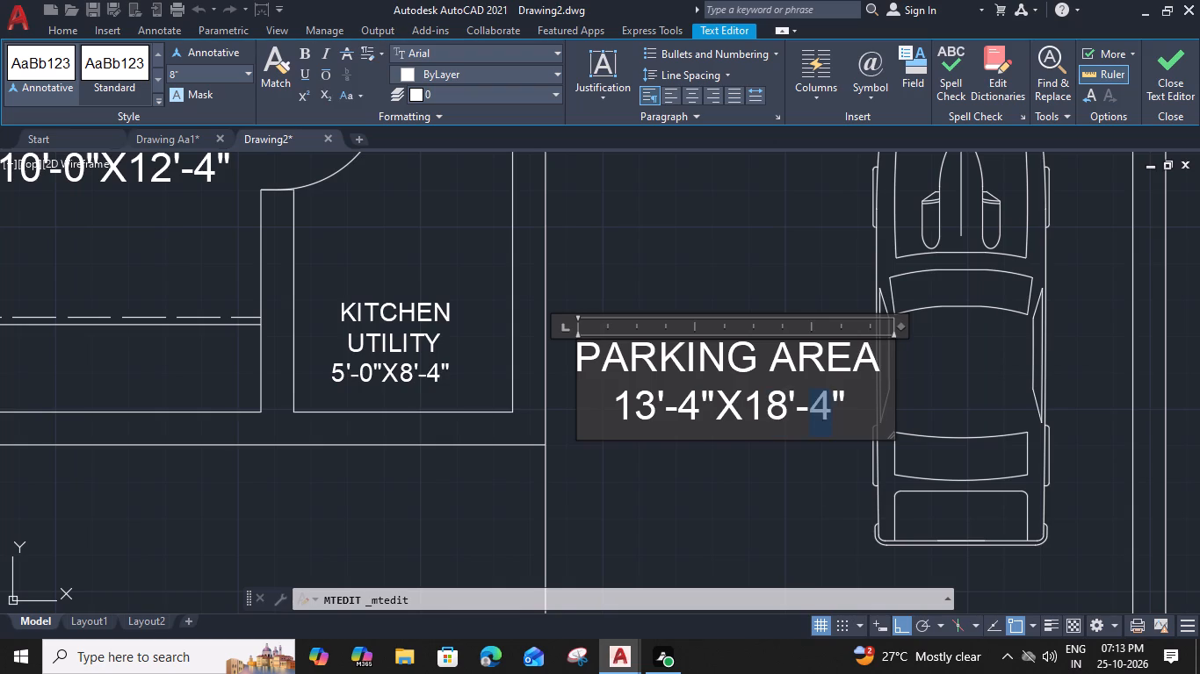
key(0)
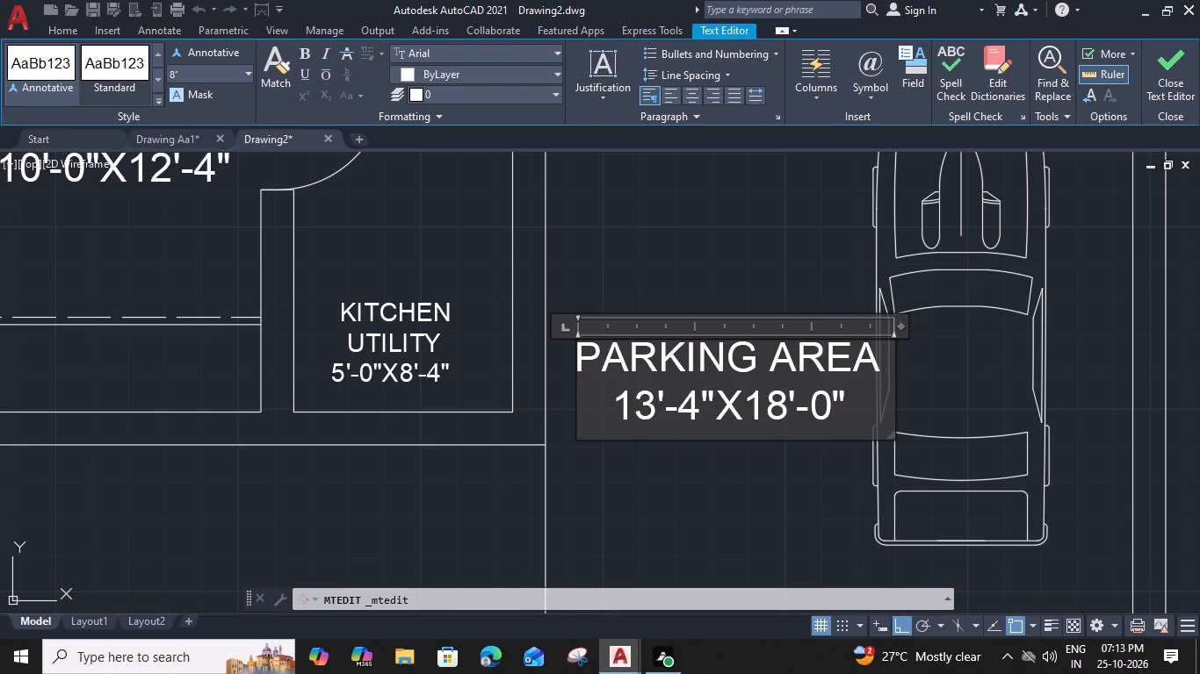
click(725, 447)
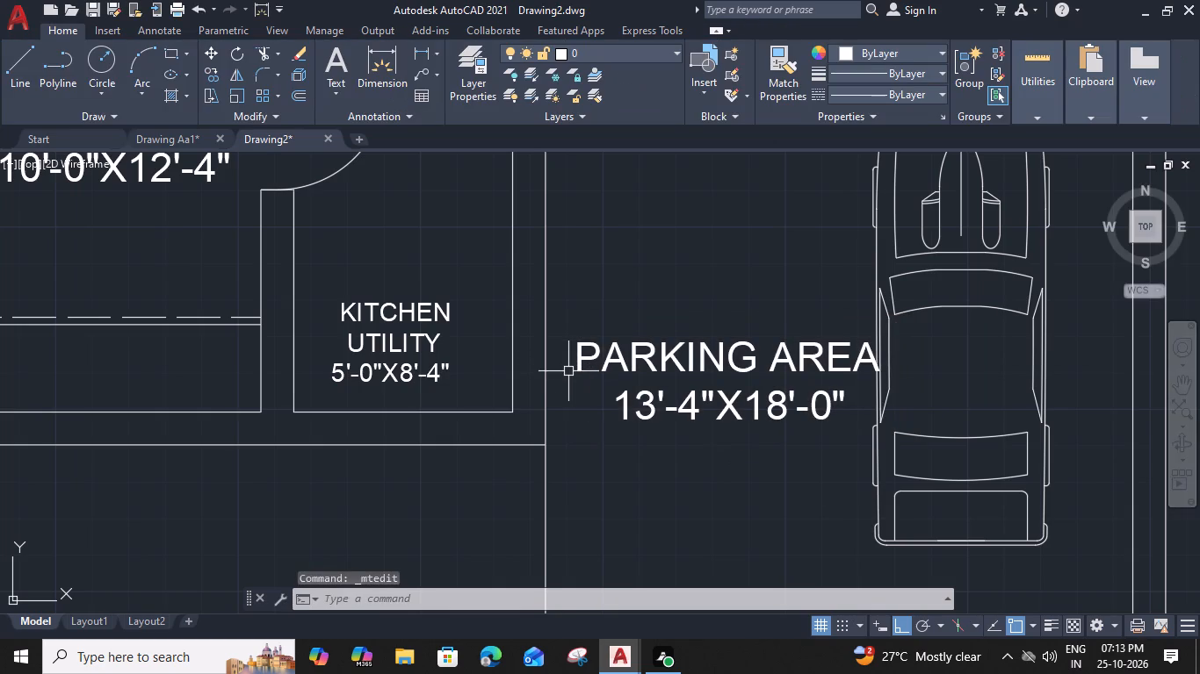
Move the PARKING AREA label slightly toward the kitchen utility wall, clear of the car.
click(578, 369)
text(M)
key(space)
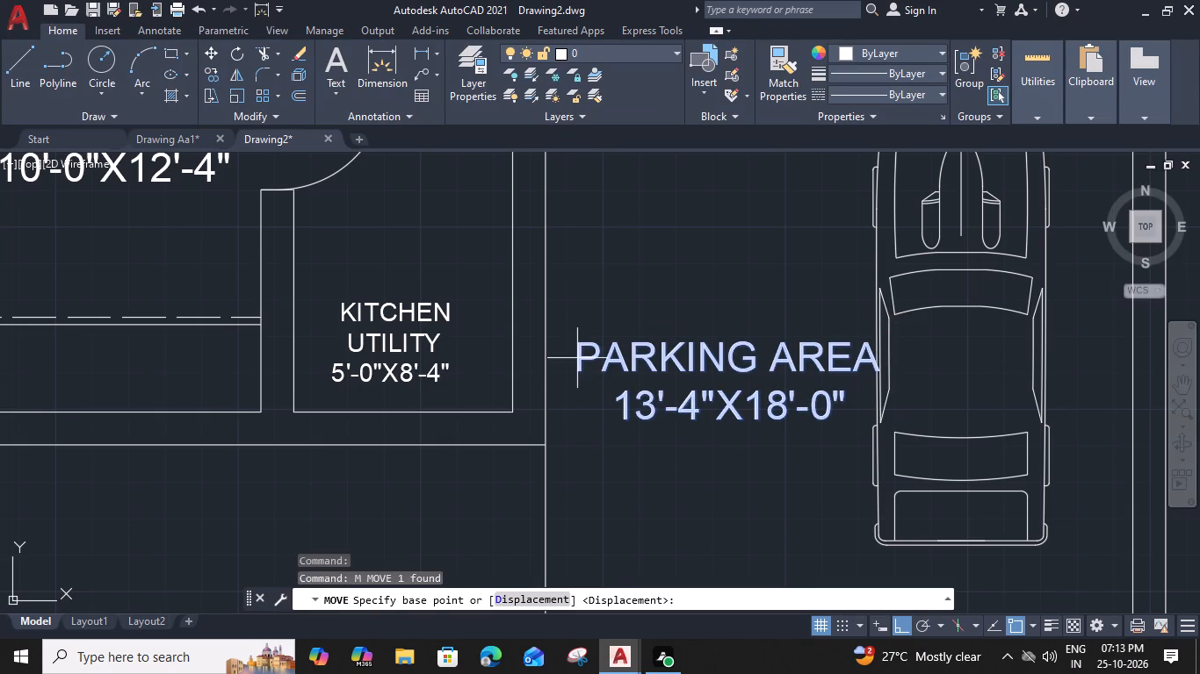
click(573, 345)
click(558, 344)
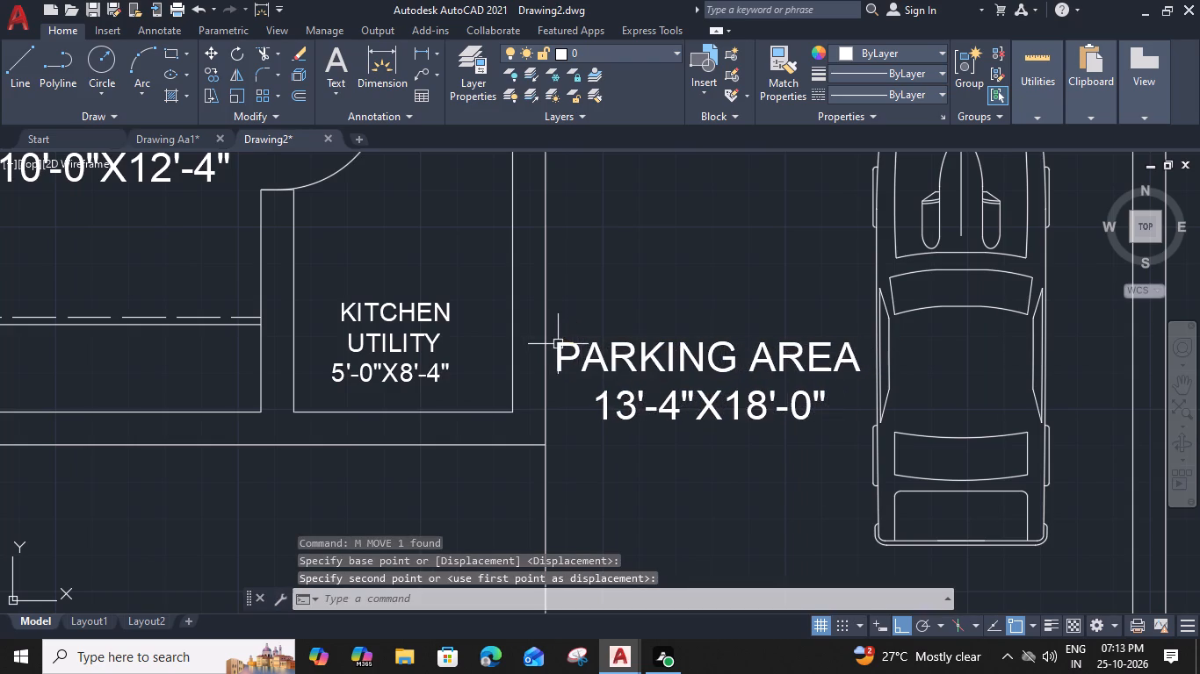
Copy the PARKING AREA label straight up to just below the entrance steps.
scroll(592, 366, down, 3)
middle_drag(613, 293, 638, 305)
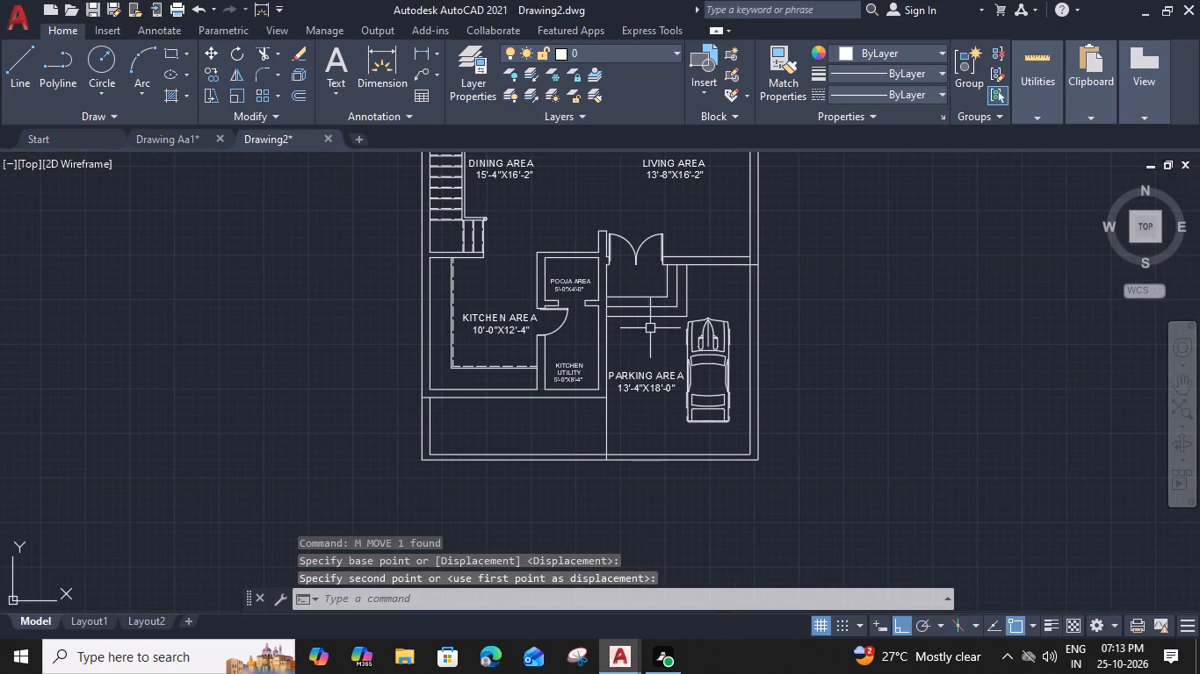
click(647, 369)
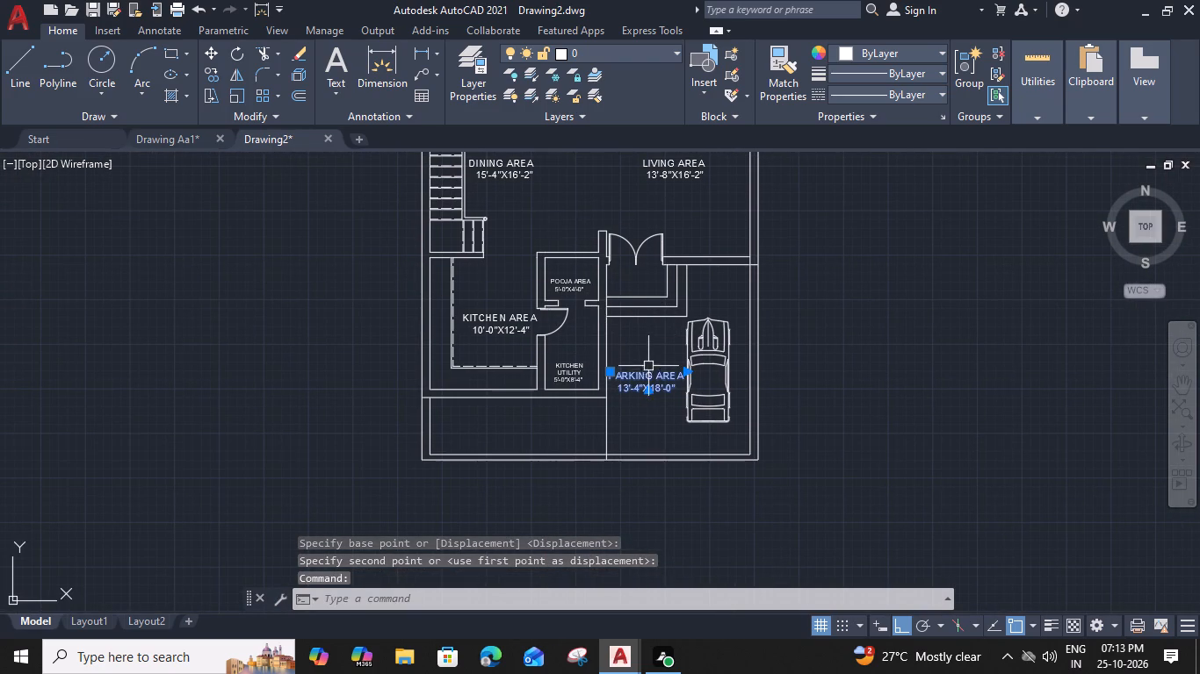
text(CO)
key(space)
scroll(634, 384, up, 2)
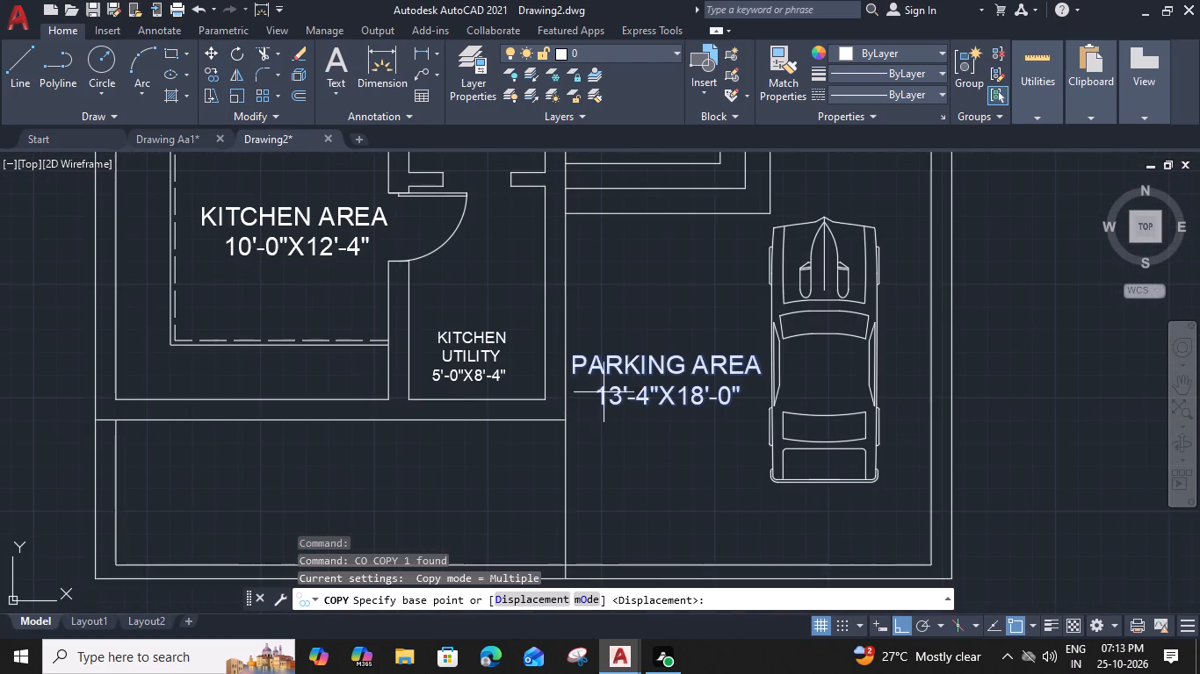
click(575, 360)
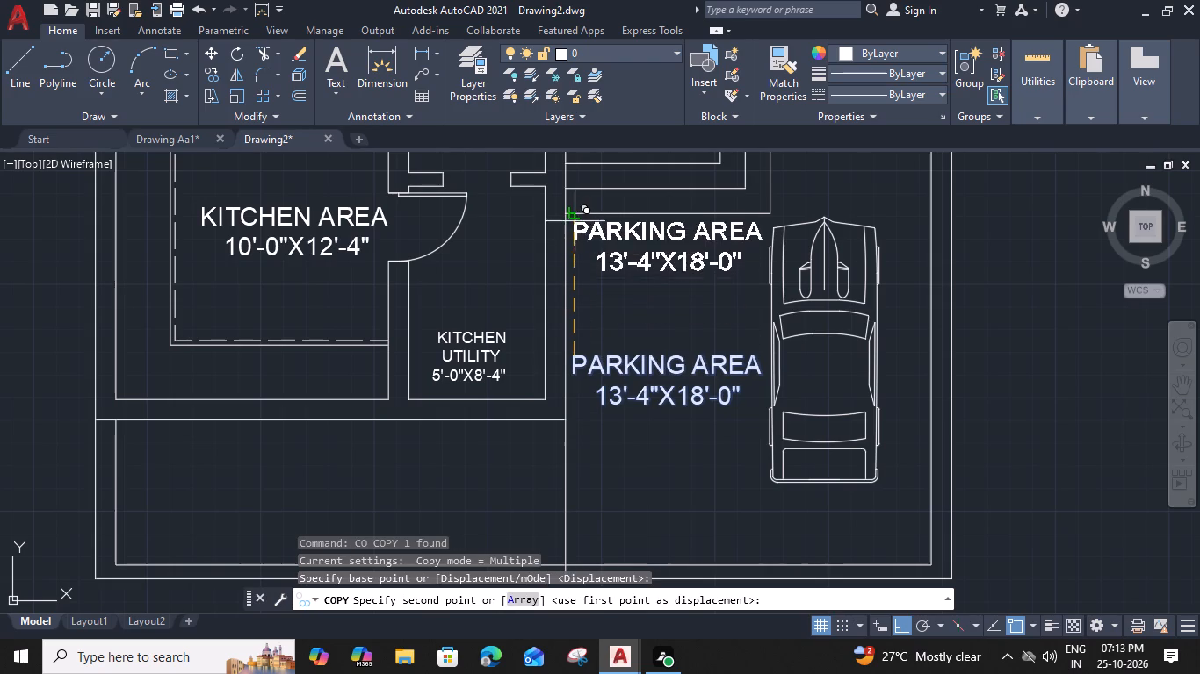
scroll(575, 221, up, 3)
click(563, 226)
key(Escape)
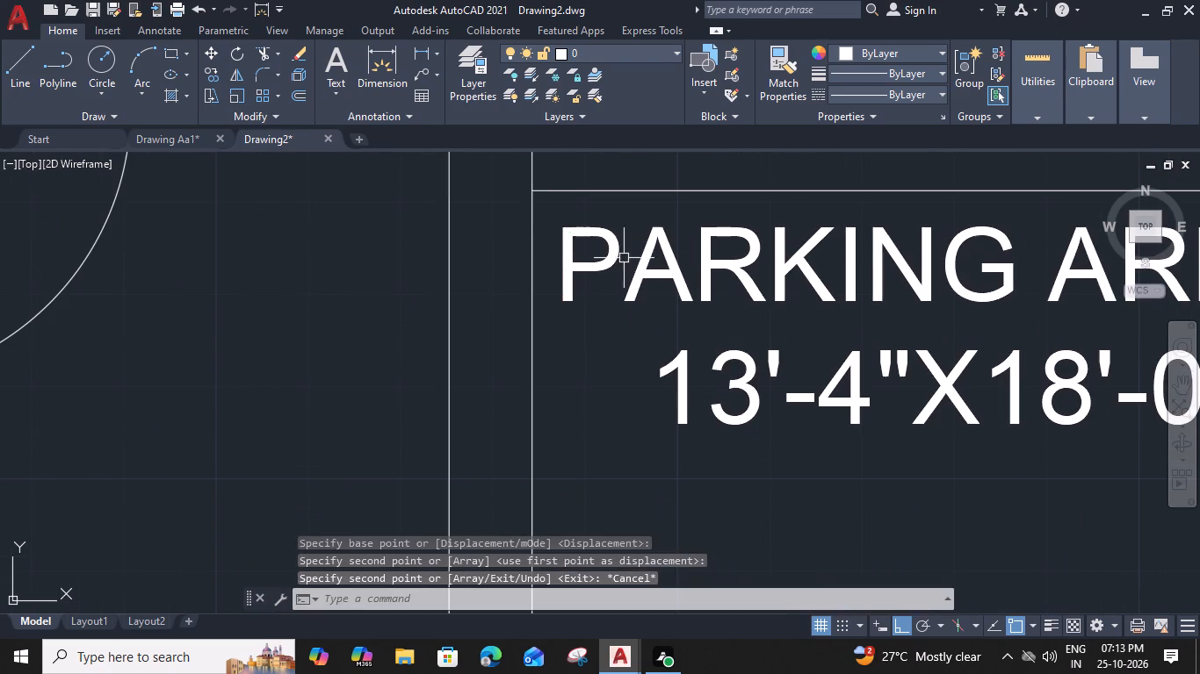
Replace the whole text of the copied label below the entrance steps with UP and narrow its text frame to fit.
scroll(627, 258, down, 3)
double_click(636, 261)
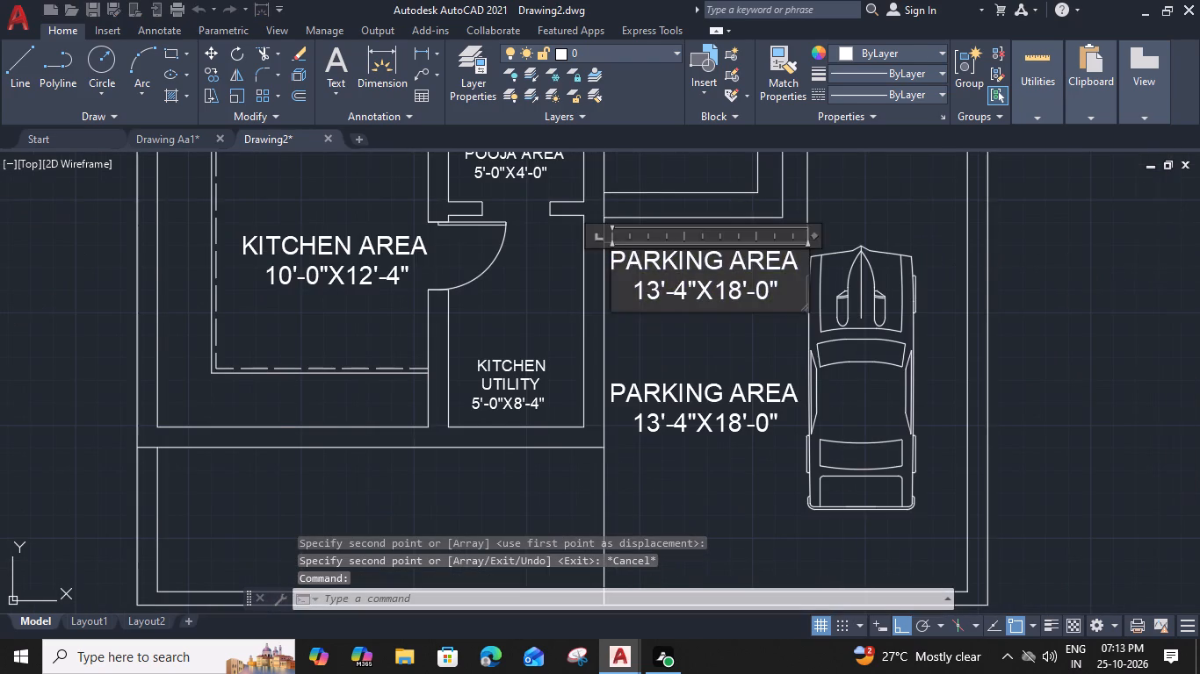
scroll(799, 276, up, 1)
drag(782, 300, 490, 240)
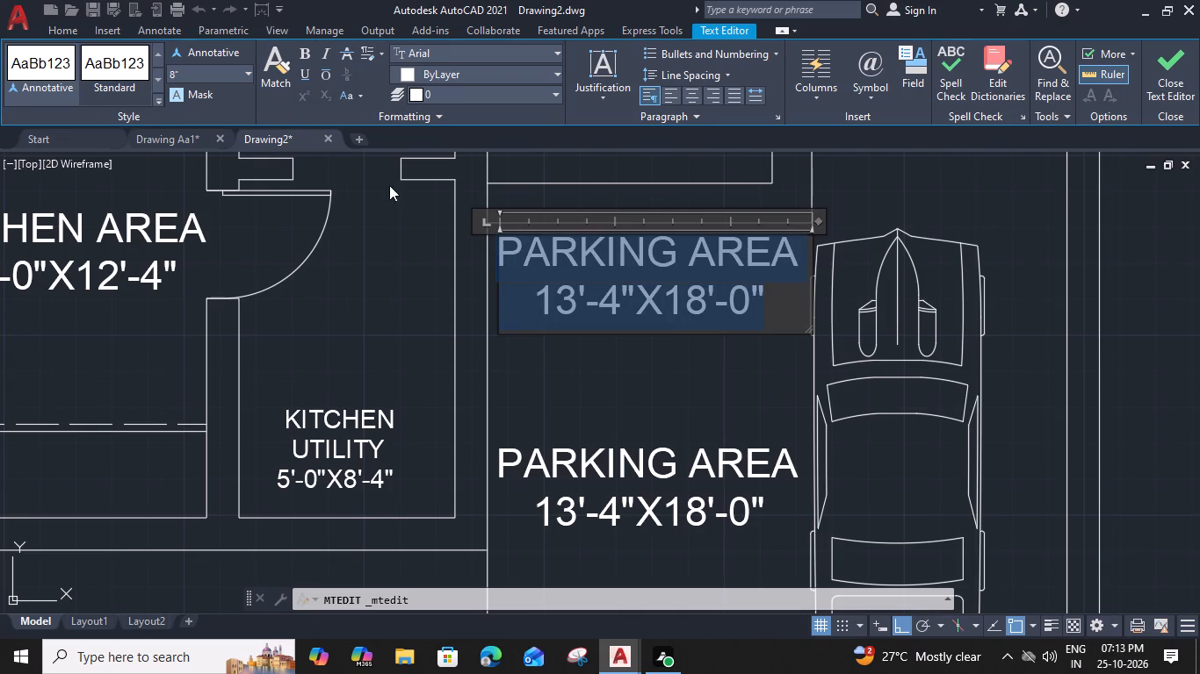
key(u)
key(p)
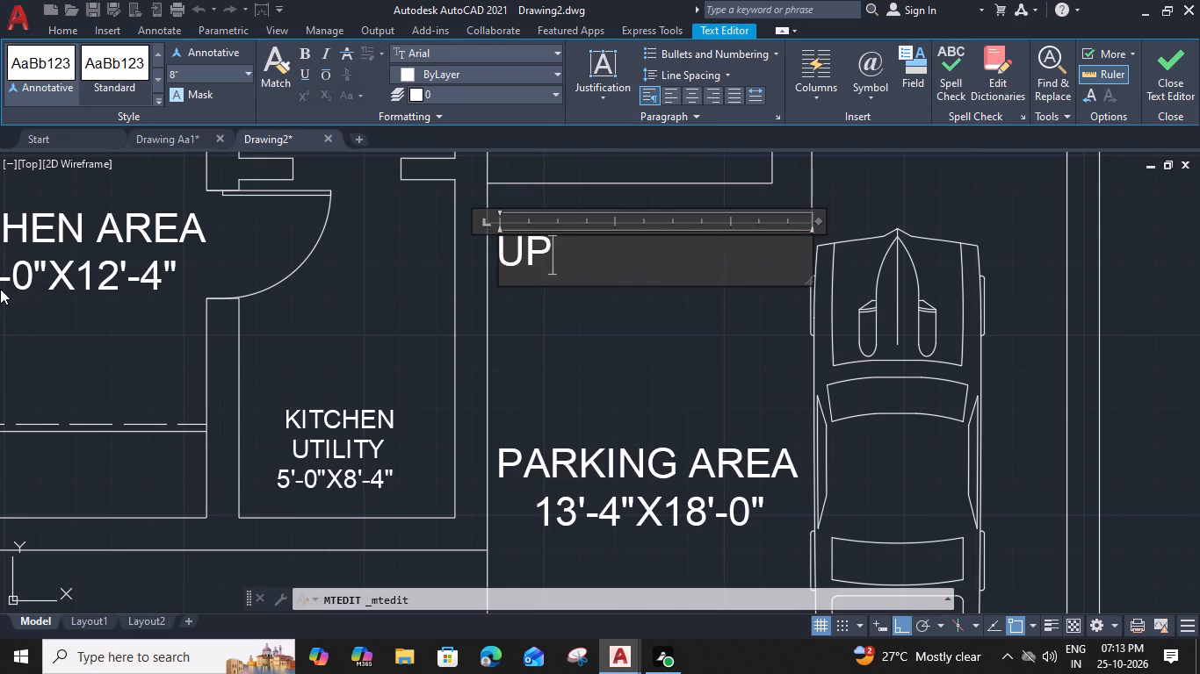
middle_drag(368, 269, 369, 270)
middle_drag(369, 270, 340, 361)
drag(792, 311, 763, 313)
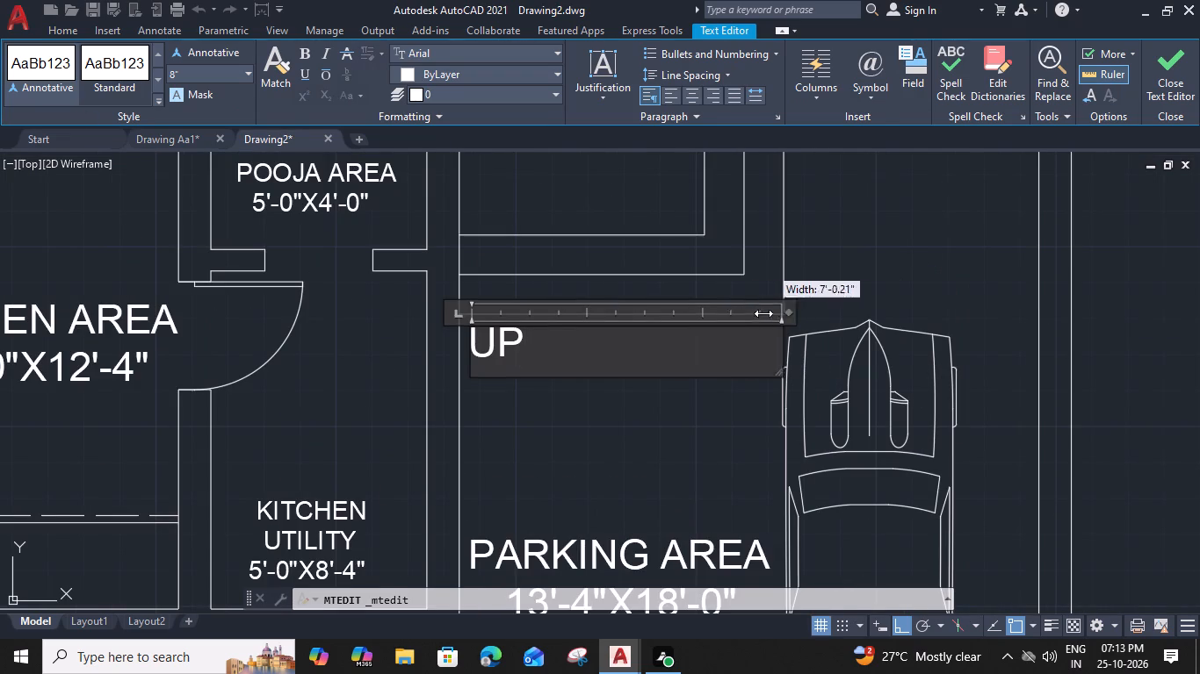
drag(763, 313, 537, 318)
click(547, 357)
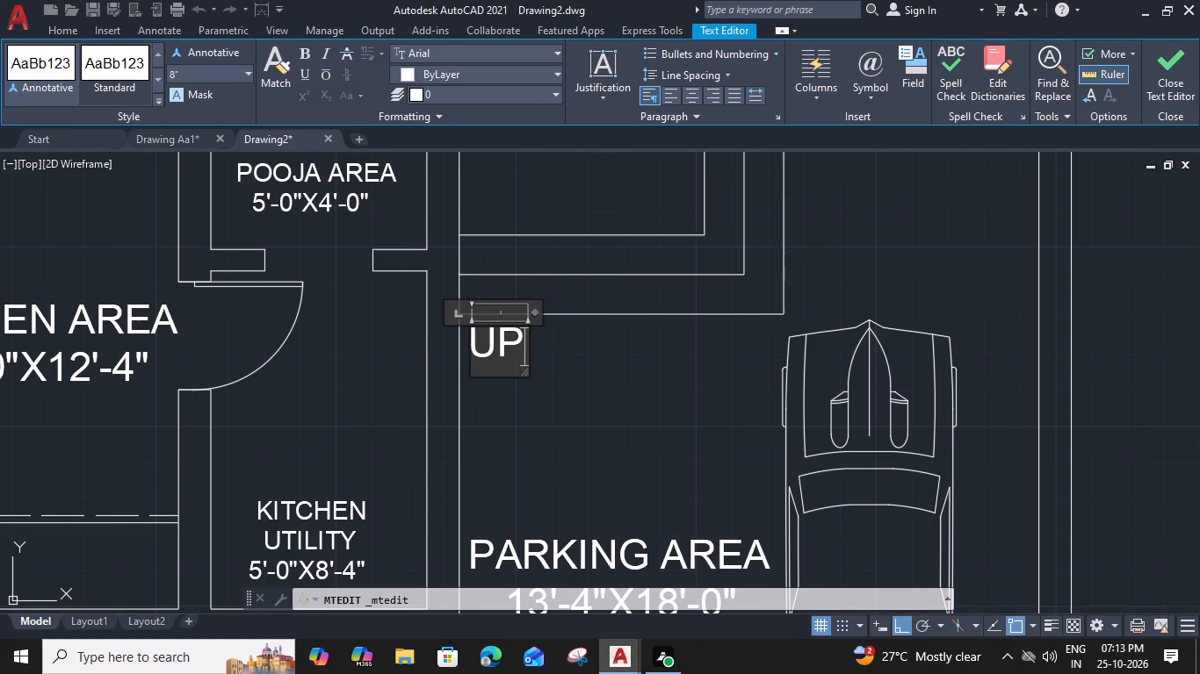
Move the UP label horizontally away from the kitchen utility wall, toward the middle of the entrance steps' lower edge.
click(523, 341)
text(M)
key(space)
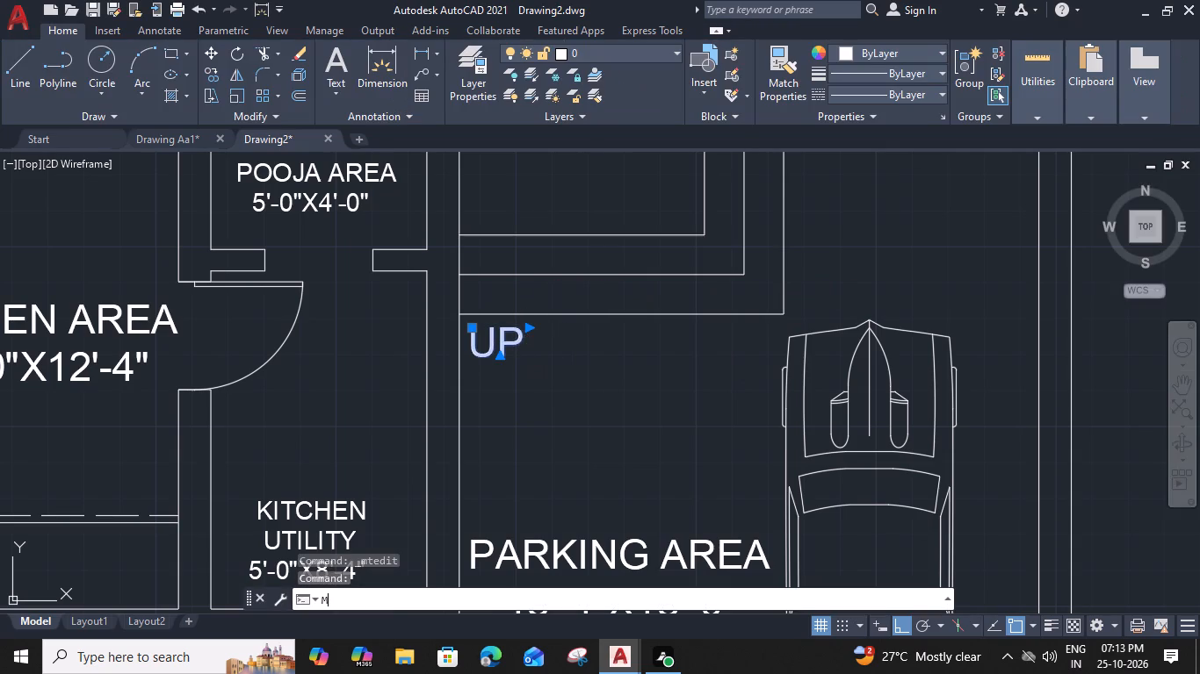
click(524, 322)
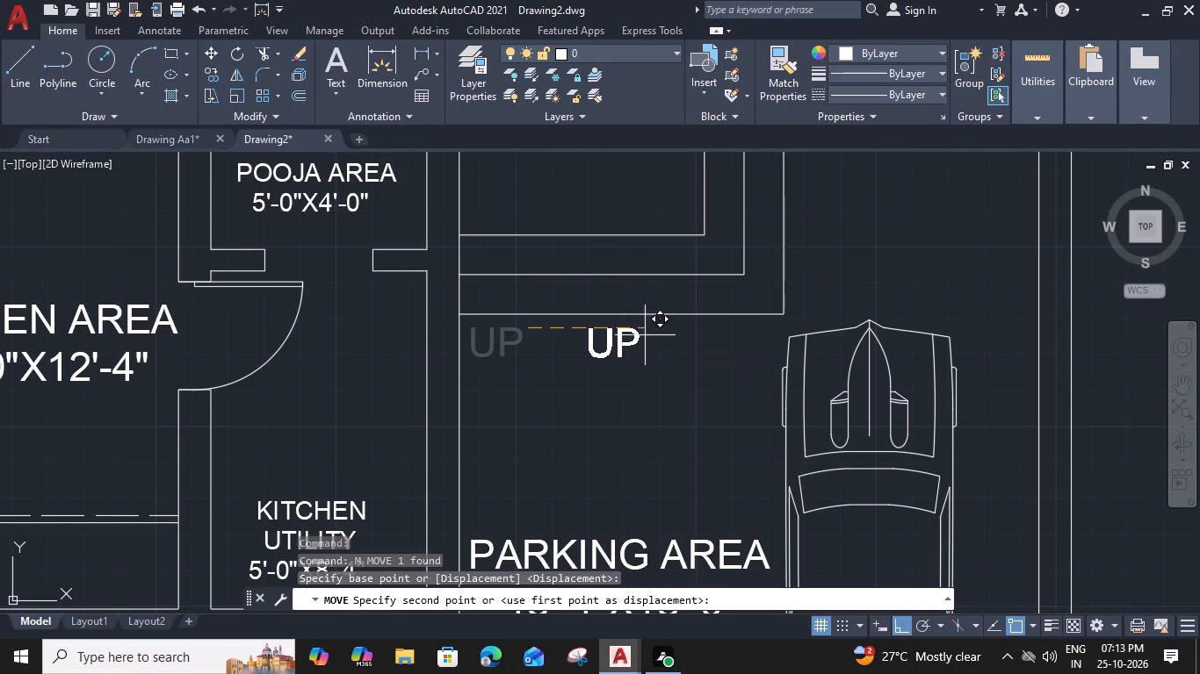
click(645, 335)
Offset the horizontal and vertical lines of the innermost entrance step 1" outward.
scroll(614, 333, down, 1)
middle_drag(614, 333, 616, 335)
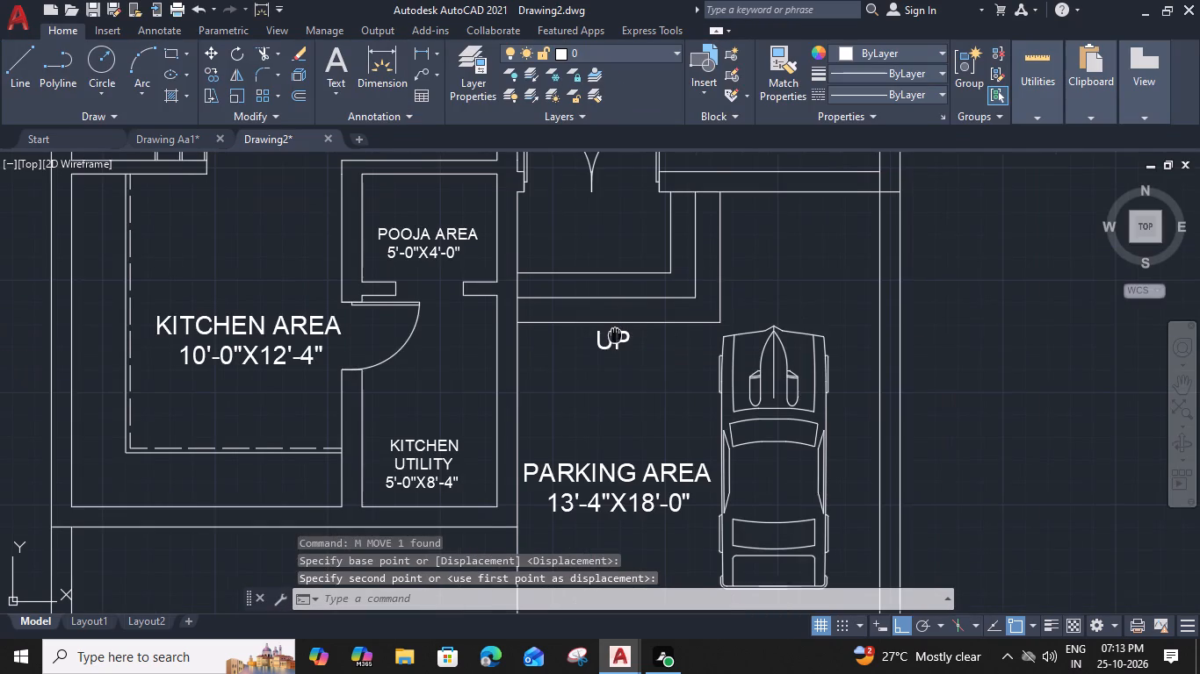
middle_drag(616, 335, 618, 359)
click(644, 298)
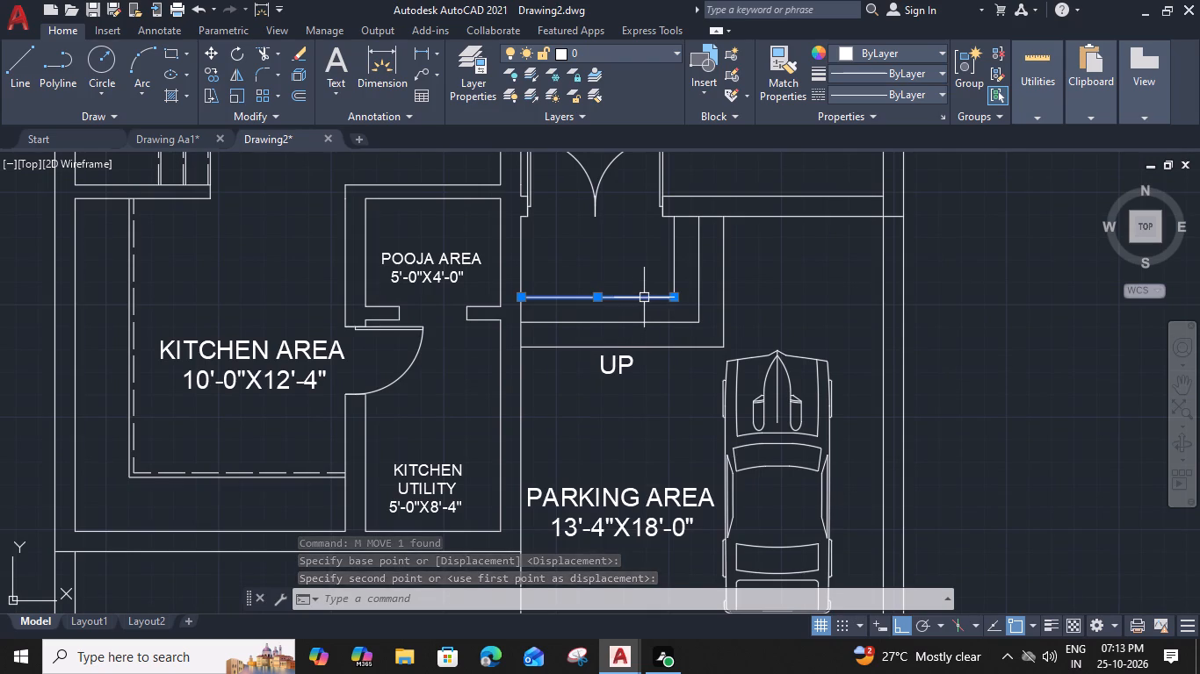
text(O)
key(space)
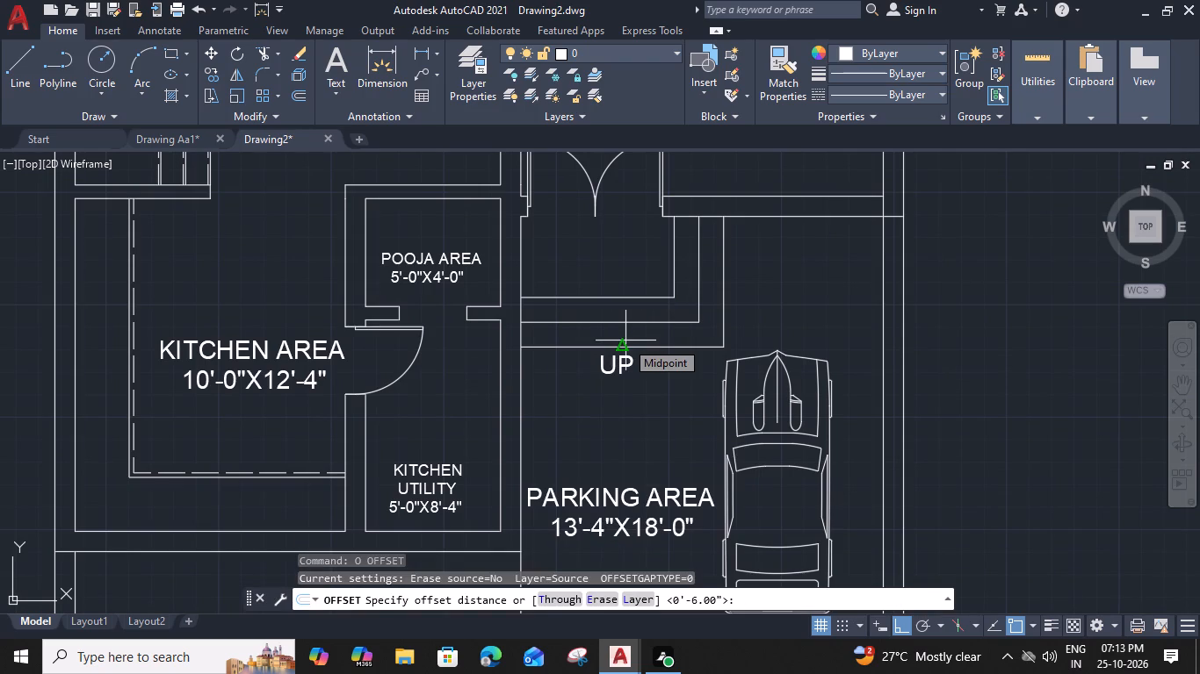
text(1")
key(Return)
click(628, 365)
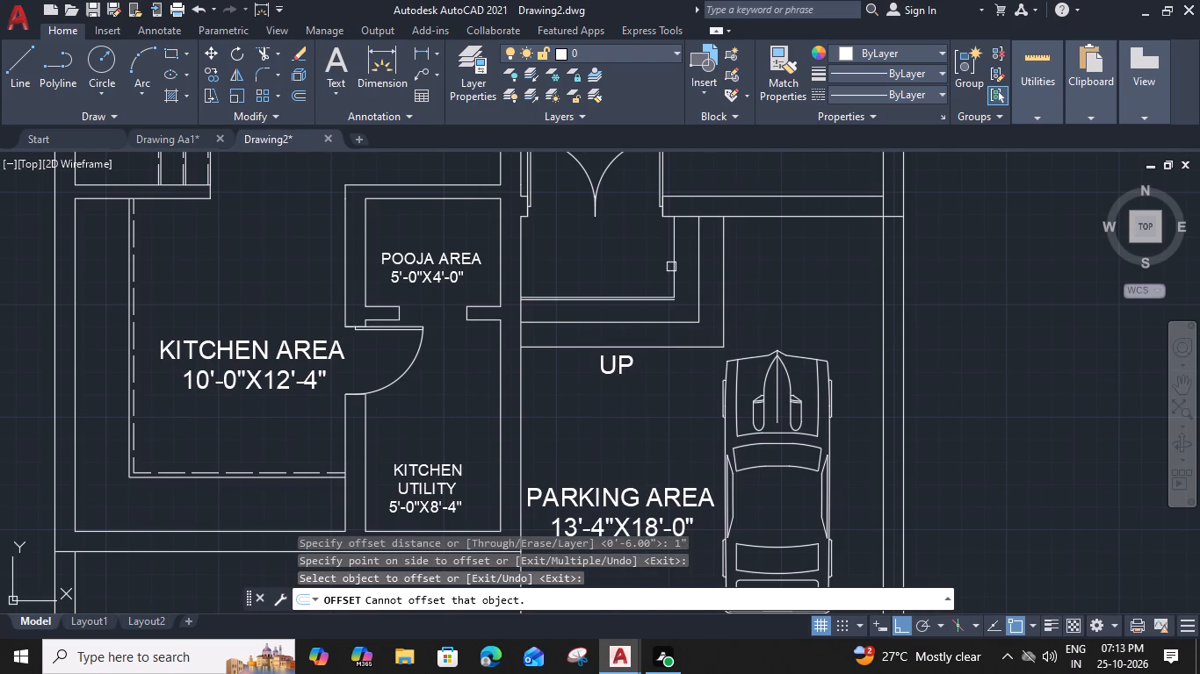
click(675, 266)
click(687, 277)
key(Escape)
Join the two new offset lines of the innermost entrance step at a sharp corner with Fillet.
scroll(682, 297, up, 3)
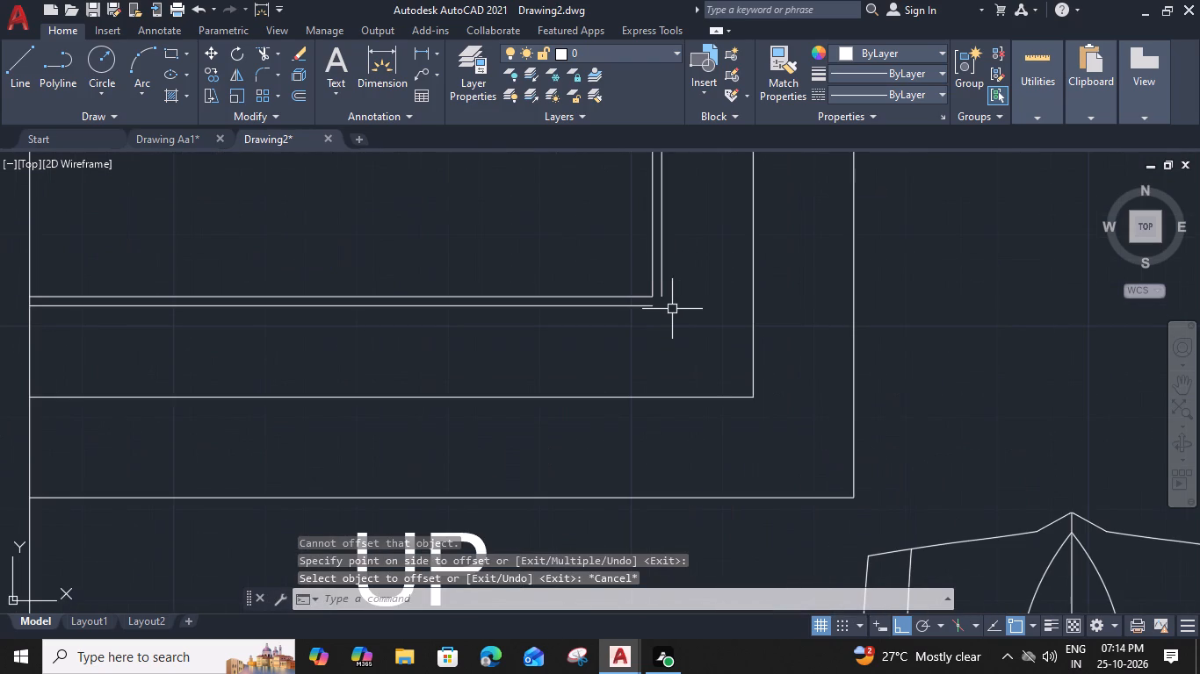
text(F)
key(space)
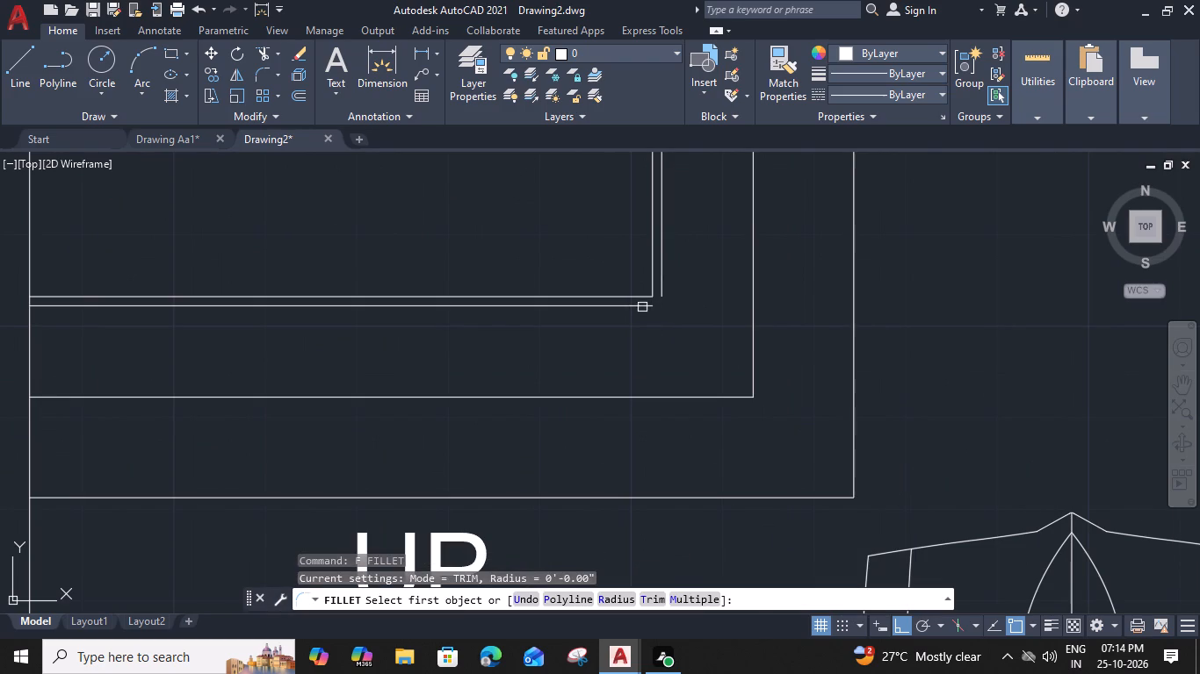
click(638, 307)
click(665, 290)
key(Escape)
Set the linetype of the innermost step's two offset lines to the dashed ACAD linetype.
scroll(666, 303, up, 2)
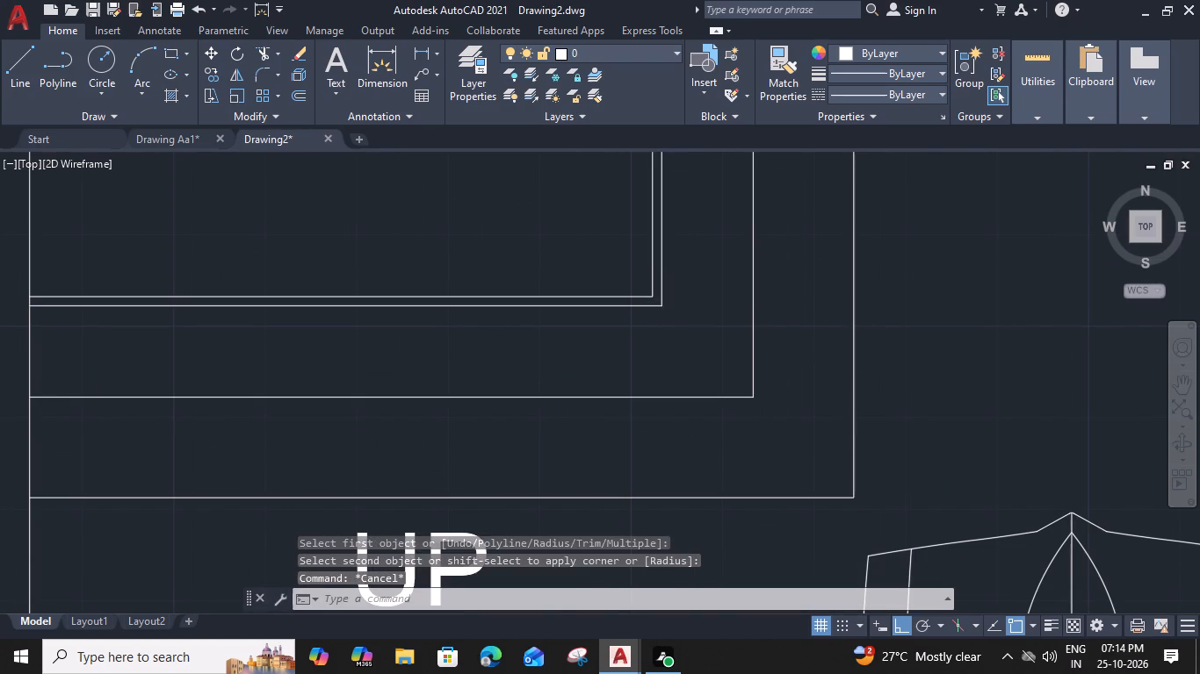
drag(670, 298, 661, 307)
click(615, 339)
click(926, 87)
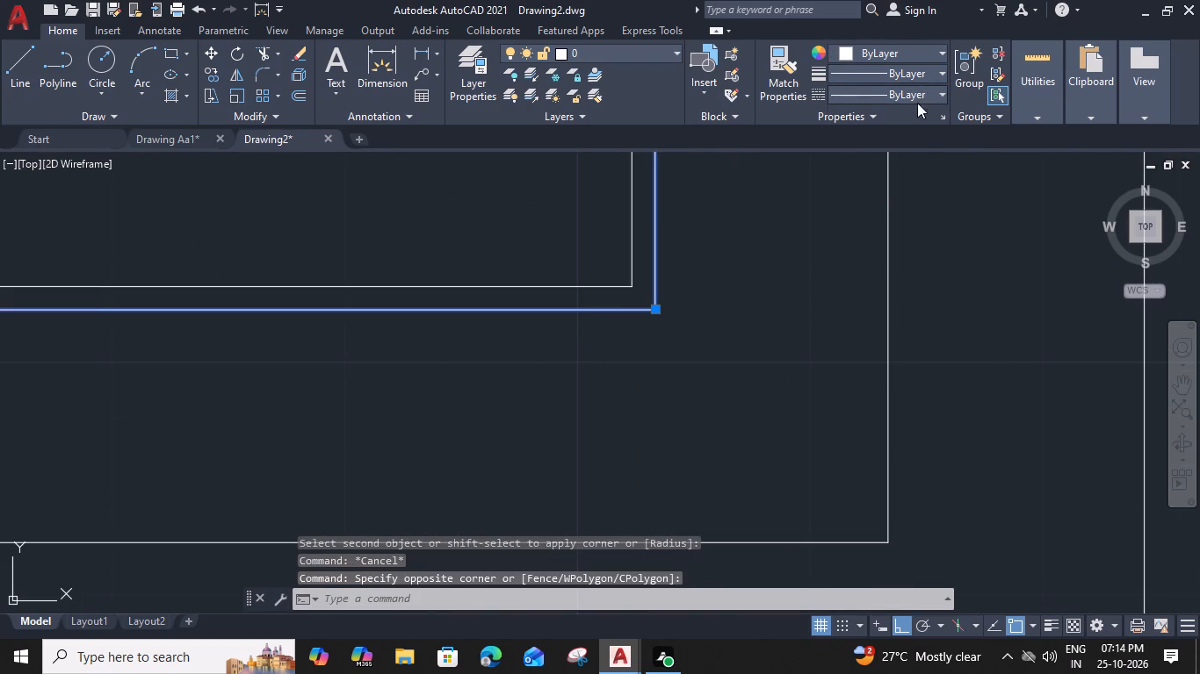
click(907, 155)
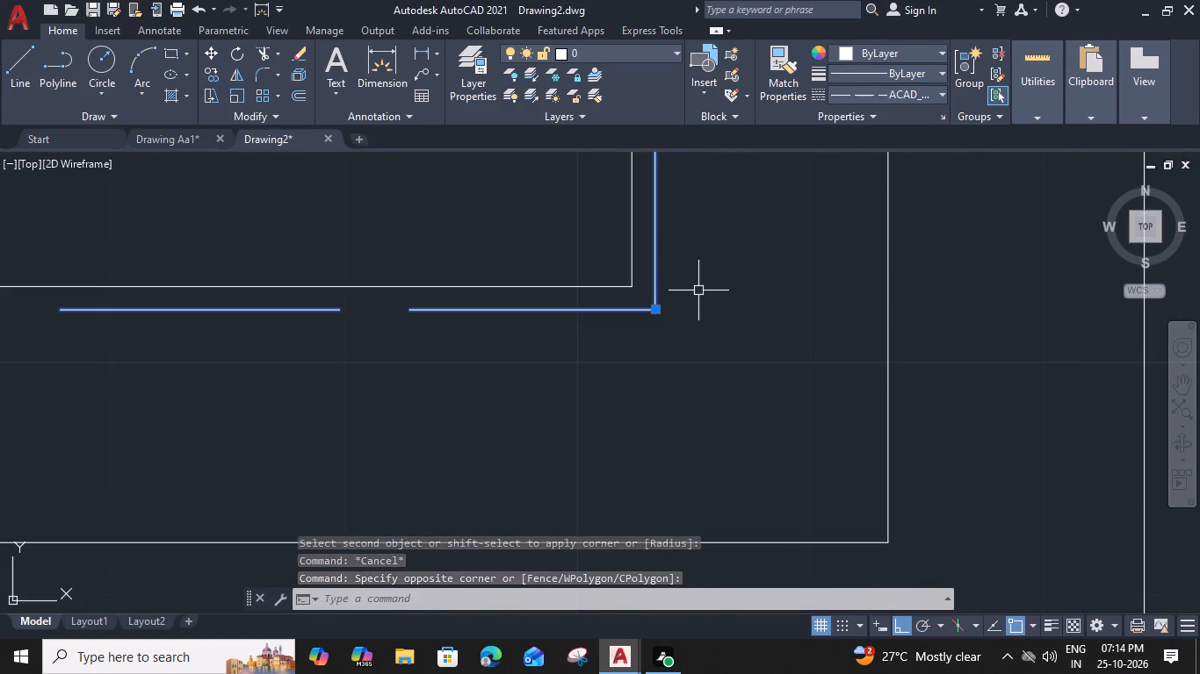
Offset the innermost step's vertical and horizontal dashed lines 11" outward to the middle entrance step.
key(o)
key(space)
text(11)
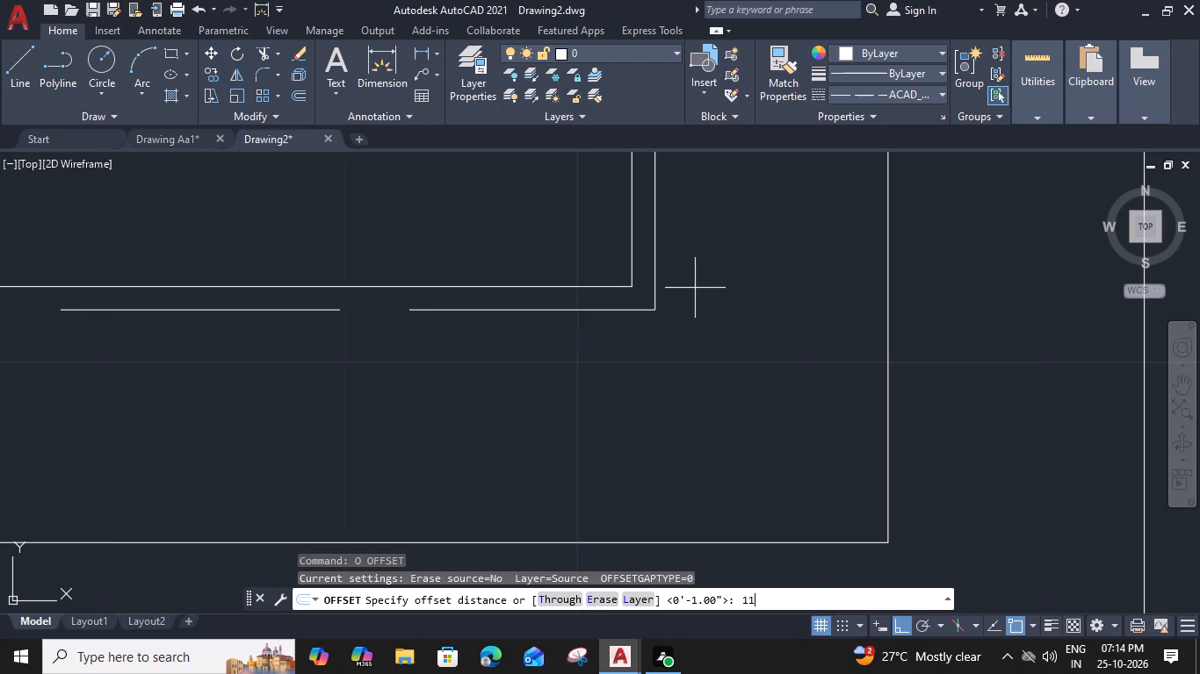
key(shift+quotedbl)
key(Return)
scroll(762, 331, down, 2)
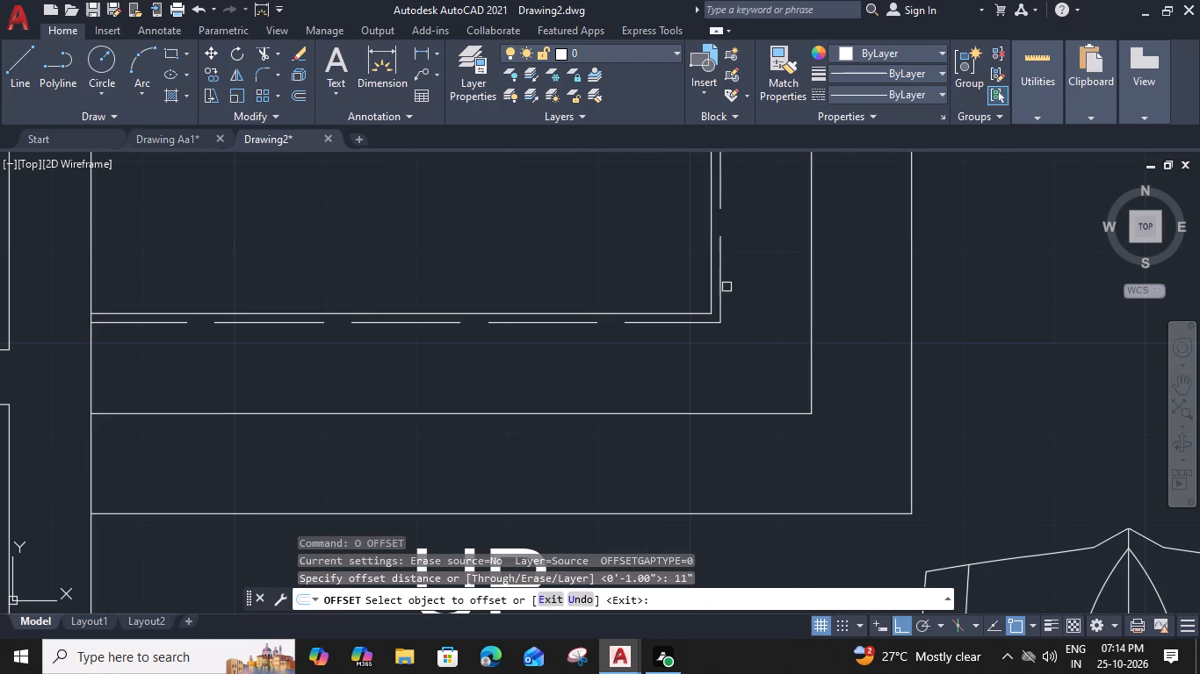
click(722, 283)
click(818, 293)
drag(673, 326, 674, 333)
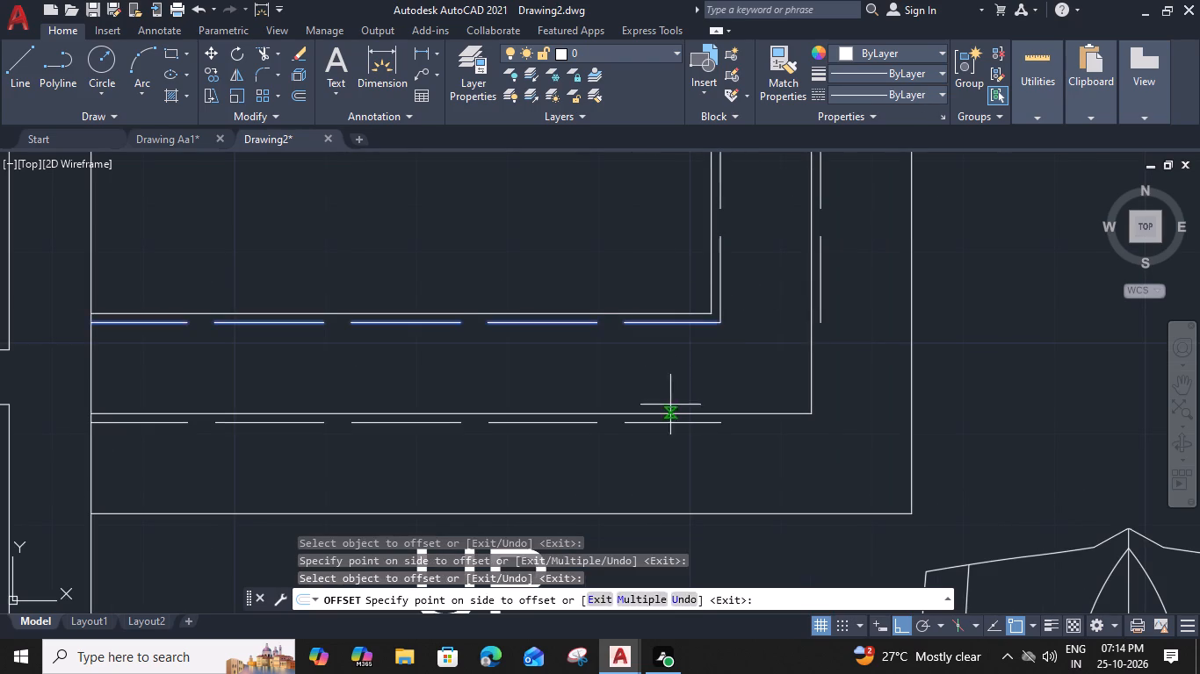
click(670, 408)
Offset the middle step's horizontal and vertical dashed lines by the same 11" outward to the outermost entrance step.
middle_drag(672, 407, 602, 347)
drag(625, 364, 627, 376)
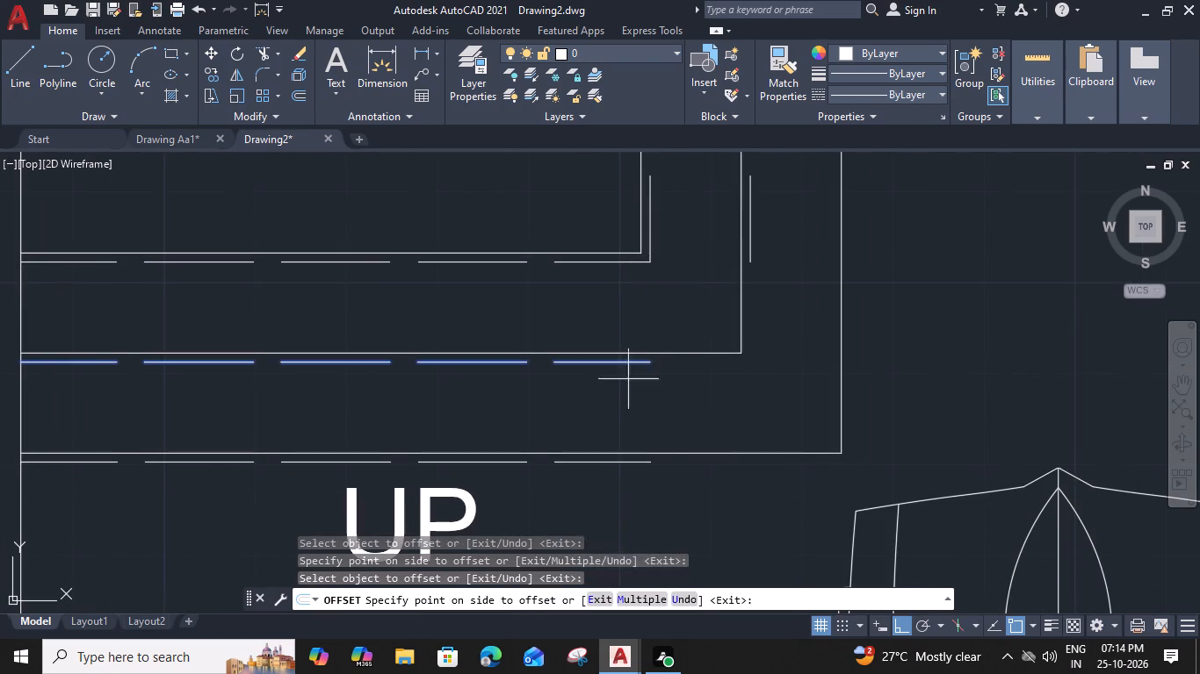
click(628, 434)
click(754, 244)
click(892, 274)
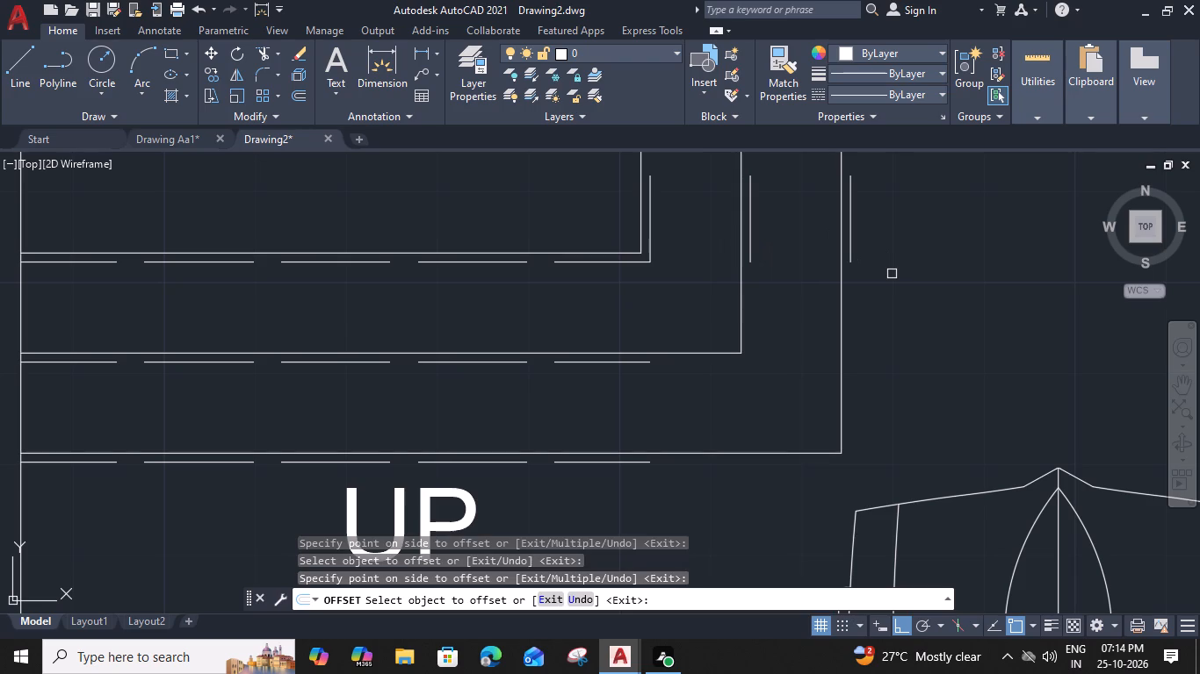
key(Escape)
Fillet the dashed line pairs of the middle and outermost entrance steps into sharp corners.
key(f)
key(space)
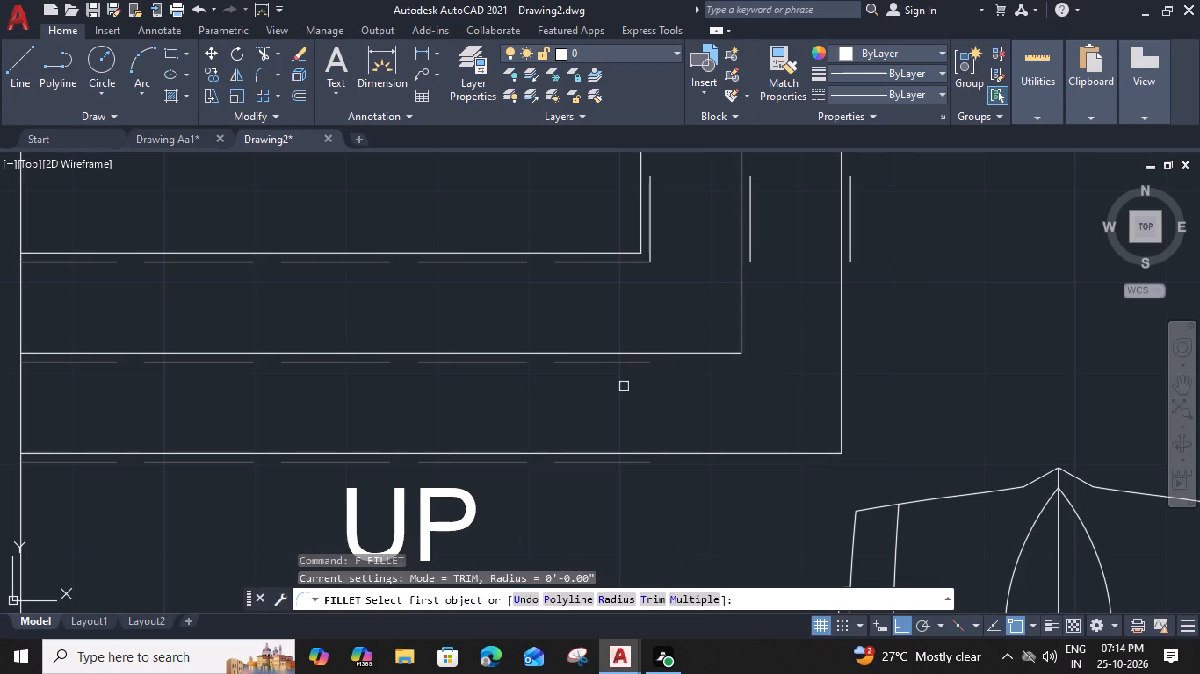
click(637, 363)
click(751, 246)
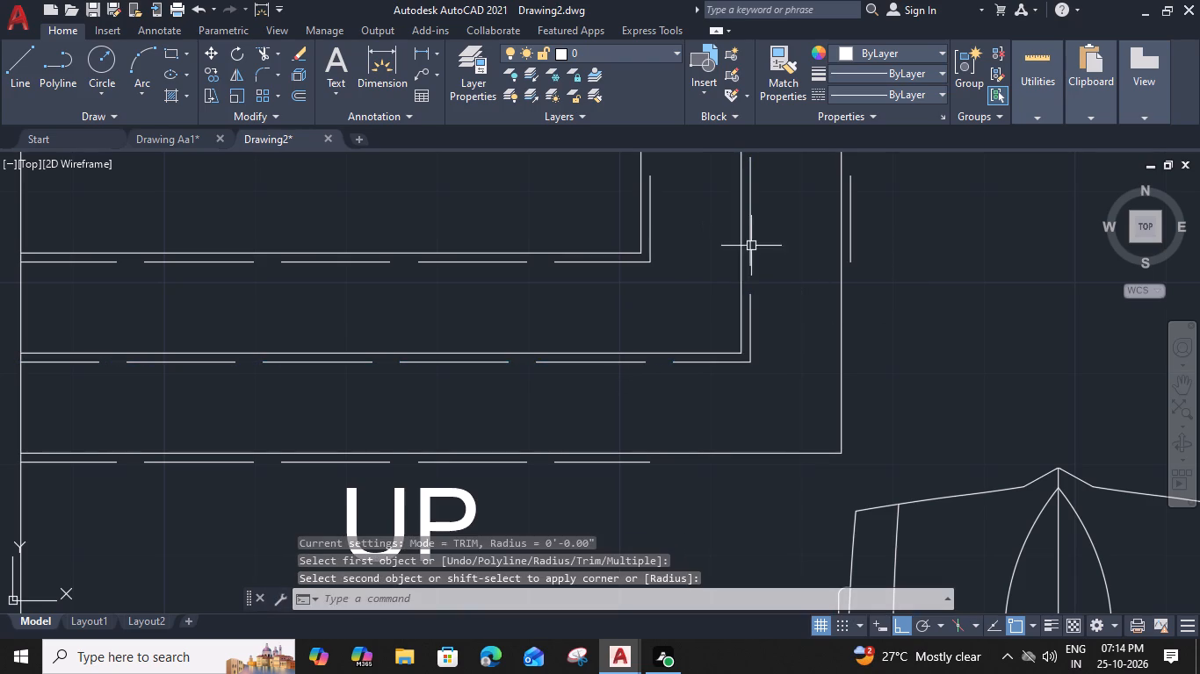
key(space)
click(635, 466)
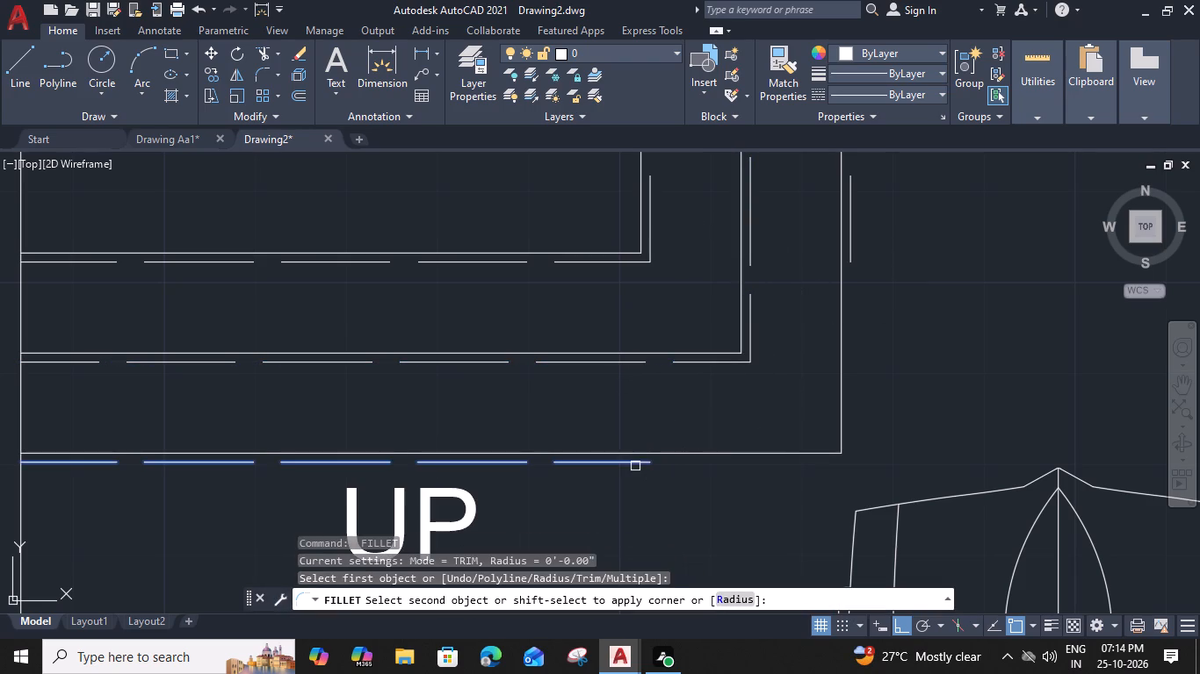
click(854, 251)
key(Escape)
Copy the UP label from the entrance steps to the tail of the direction arrow on the internal staircase.
scroll(596, 345, down, 4)
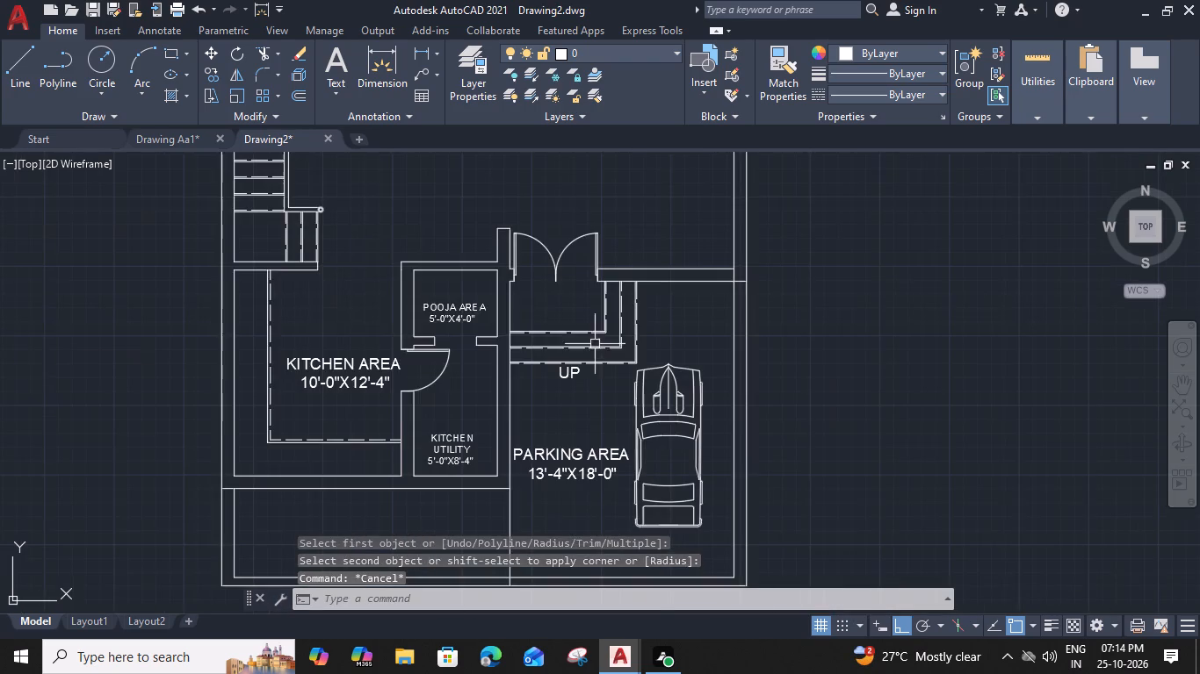
middle_drag(508, 322, 547, 399)
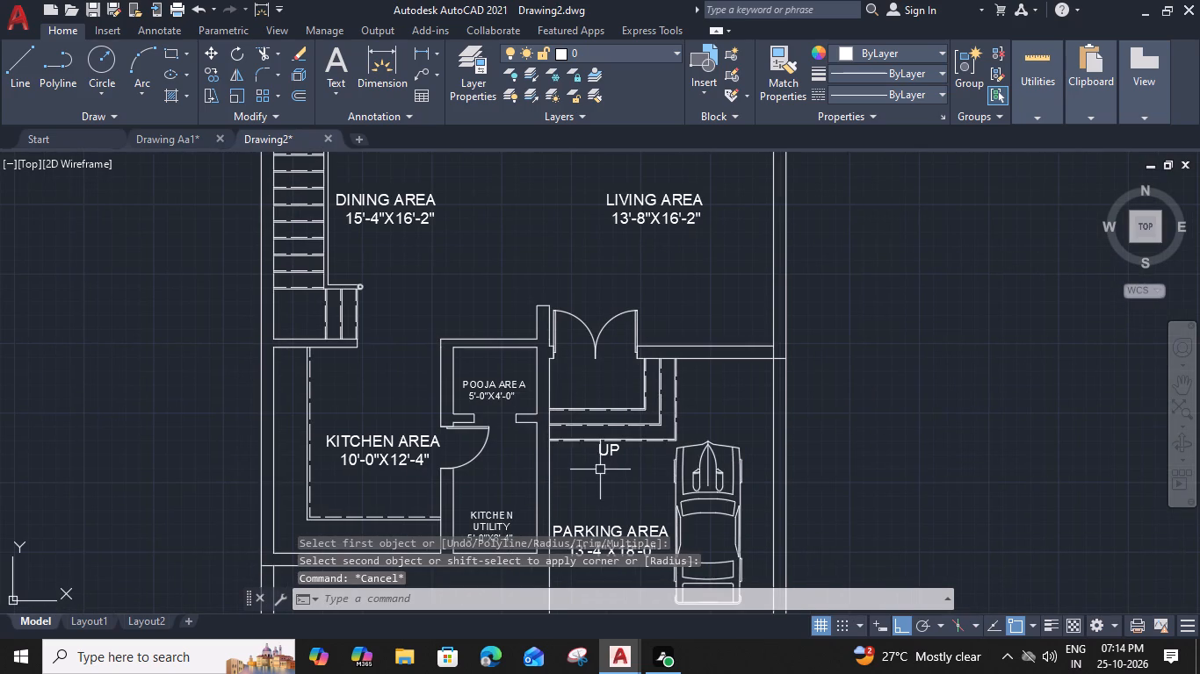
middle_drag(608, 459, 666, 468)
scroll(527, 385, down, 1)
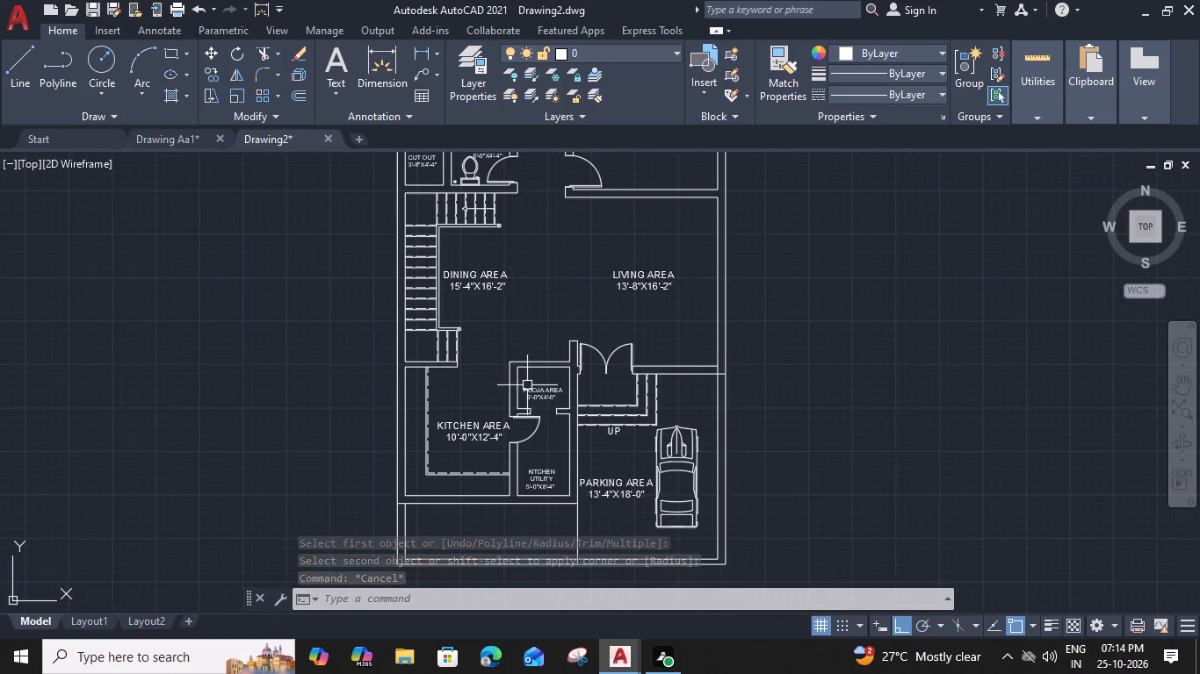
middle_drag(510, 357, 532, 401)
scroll(661, 529, up, 3)
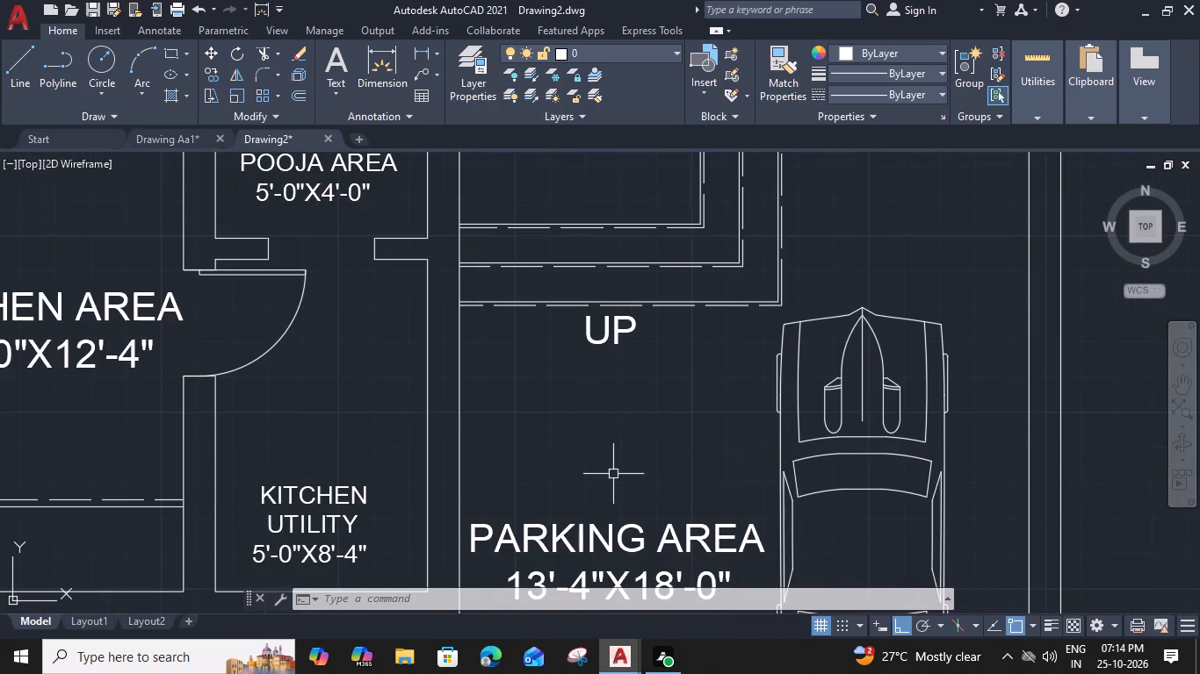
click(601, 341)
text(CO)
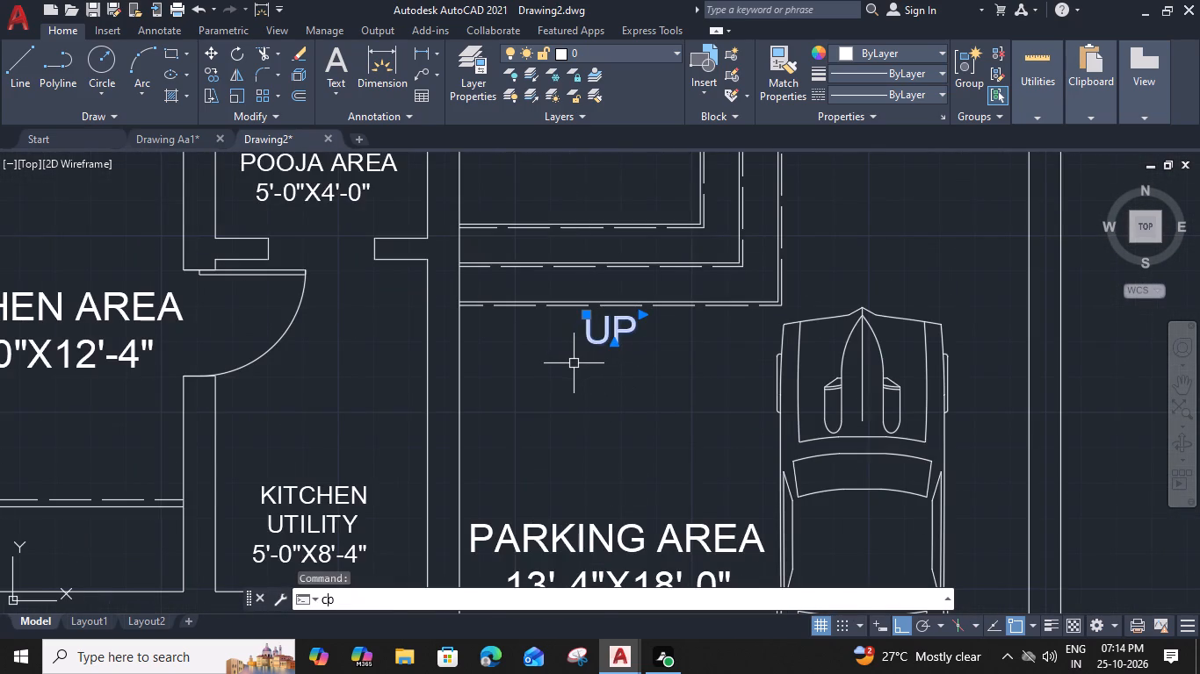
key(space)
click(589, 347)
scroll(479, 267, down, 2)
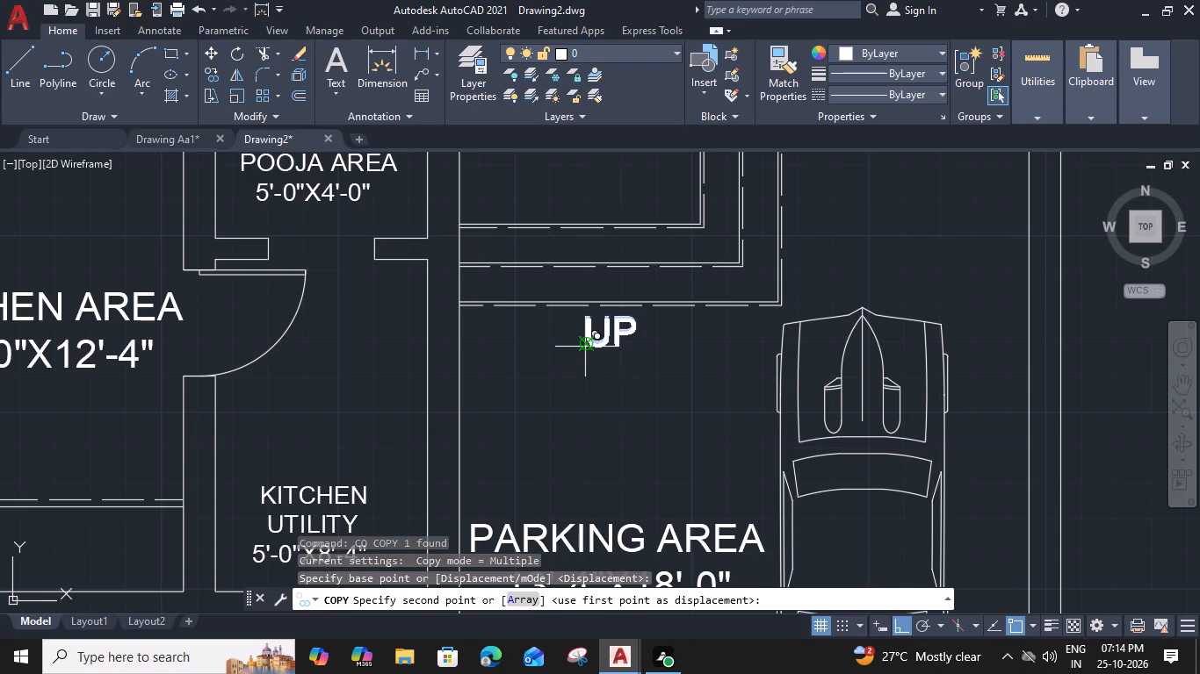
middle_drag(443, 237, 559, 602)
scroll(510, 341, up, 2)
middle_drag(361, 238, 423, 330)
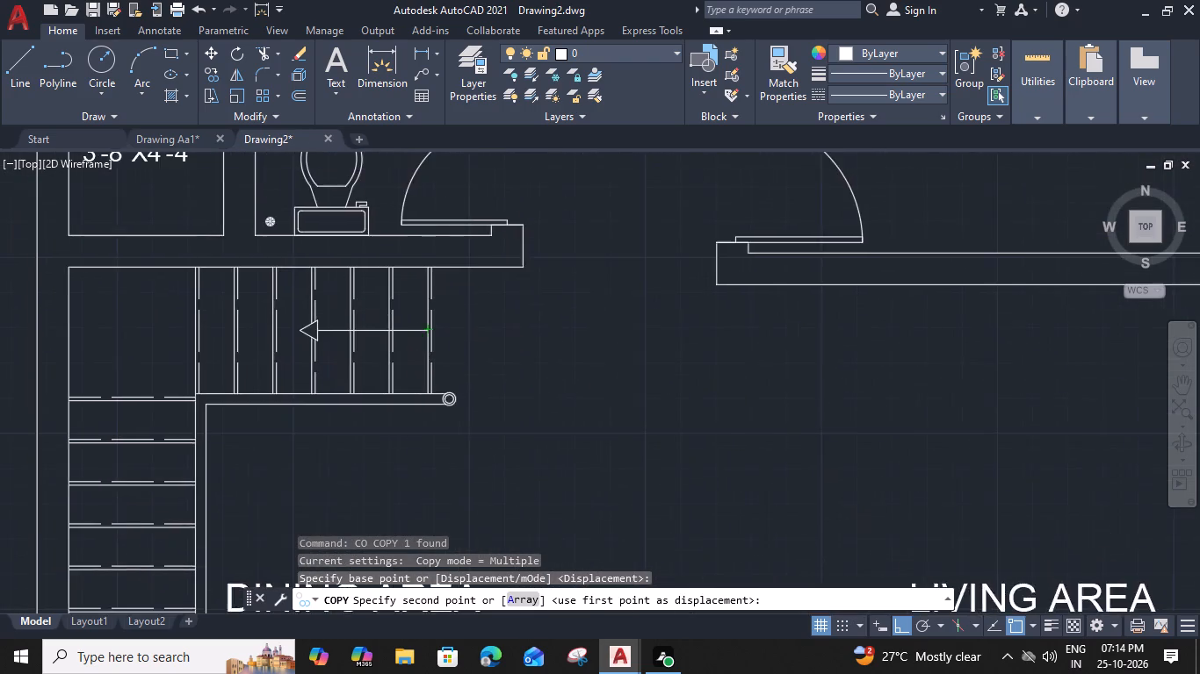
scroll(430, 341, up, 2)
click(431, 341)
key(Escape)
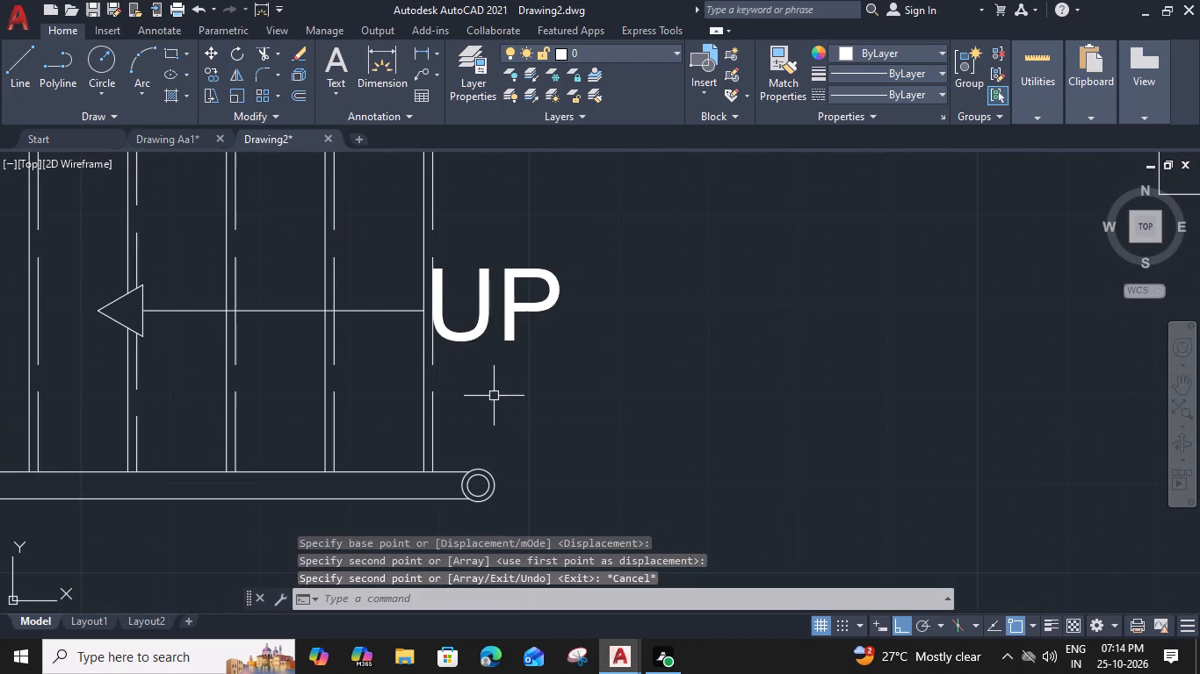
Move the staircase UP label horizontally about 4" clear of the first tread line.
click(509, 343)
text(M)
key(space)
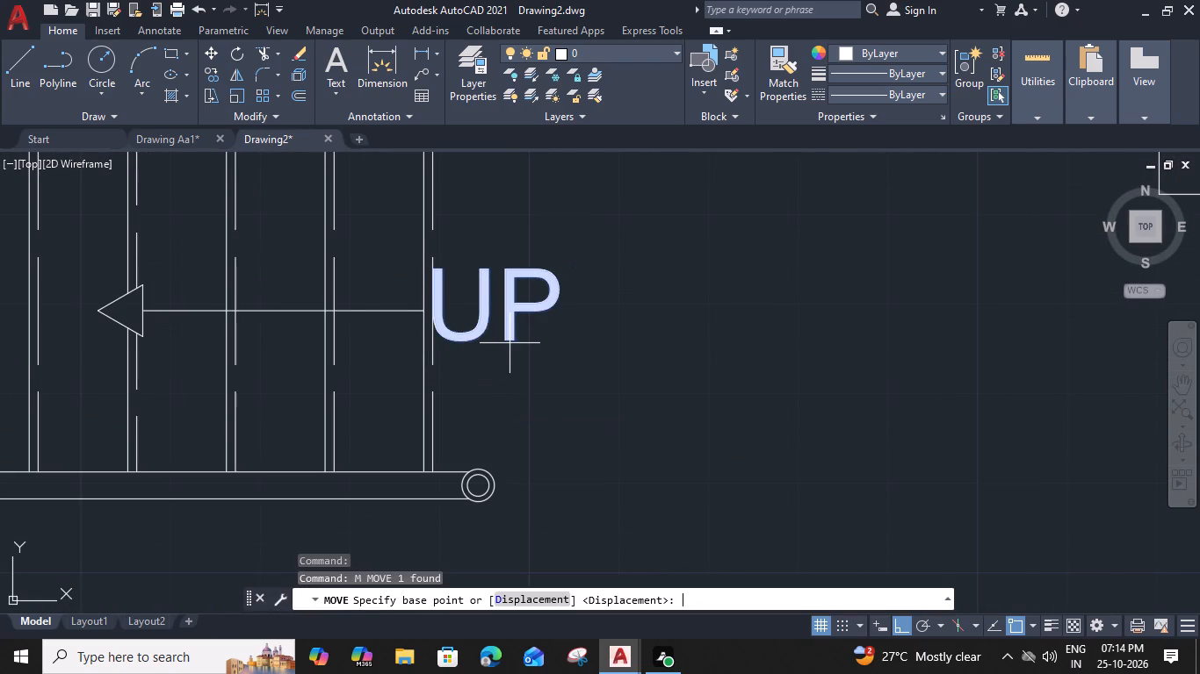
click(576, 269)
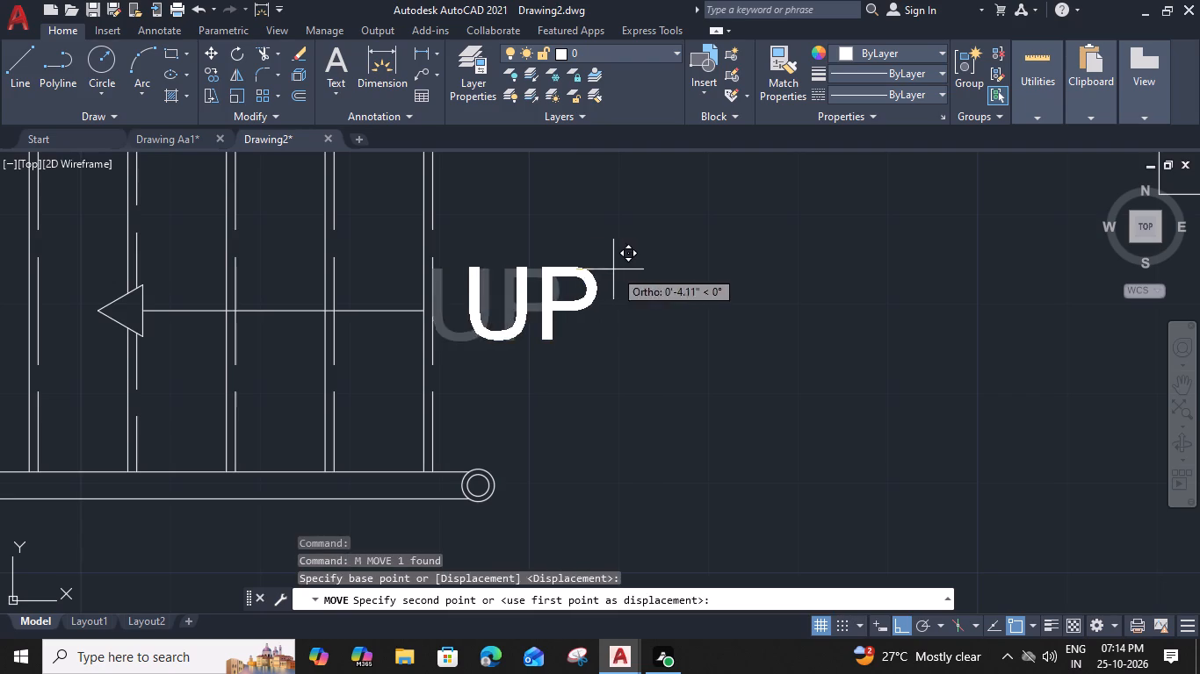
click(615, 269)
Review the labelled floor plan from the parking and living areas up to the bedrooms, courtyard and corner toilet.
scroll(615, 269, down, 3)
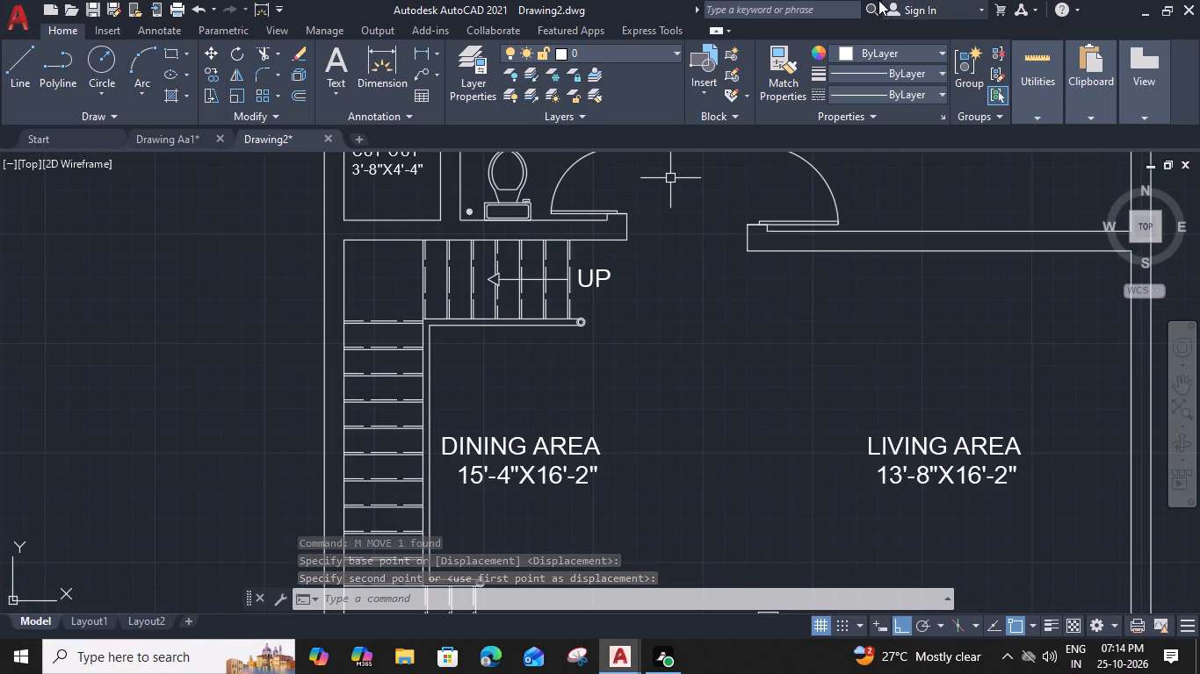
scroll(605, 381, down, 2)
middle_drag(625, 369, 598, 258)
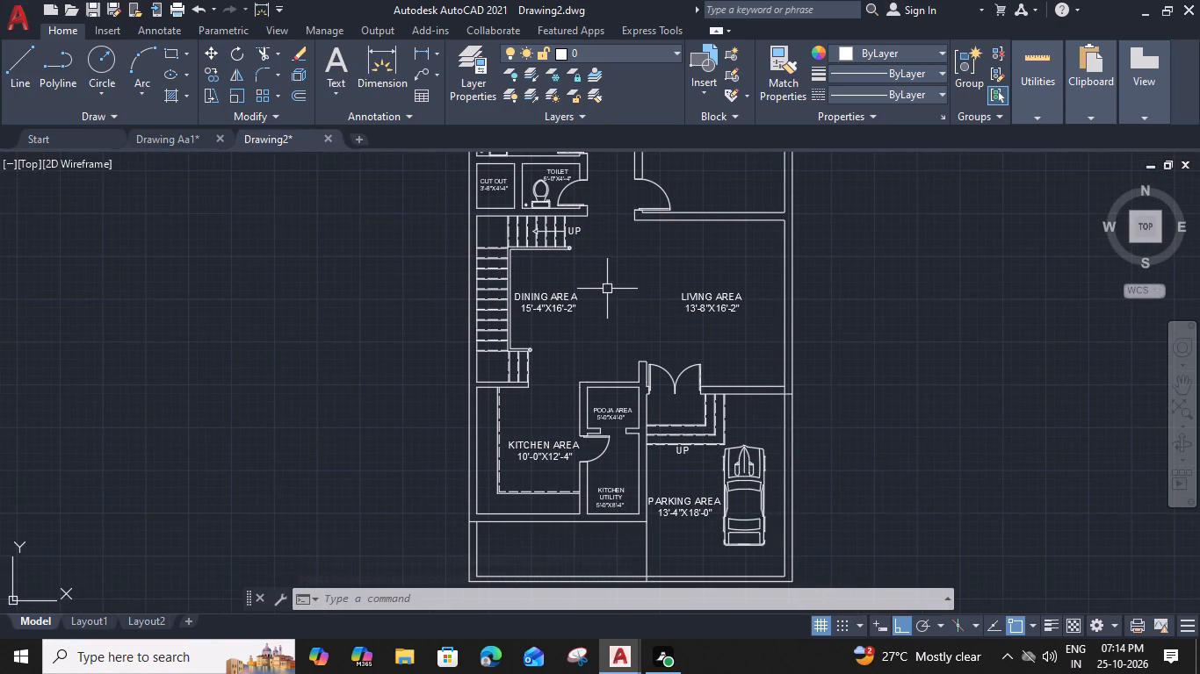
middle_drag(624, 326, 554, 452)
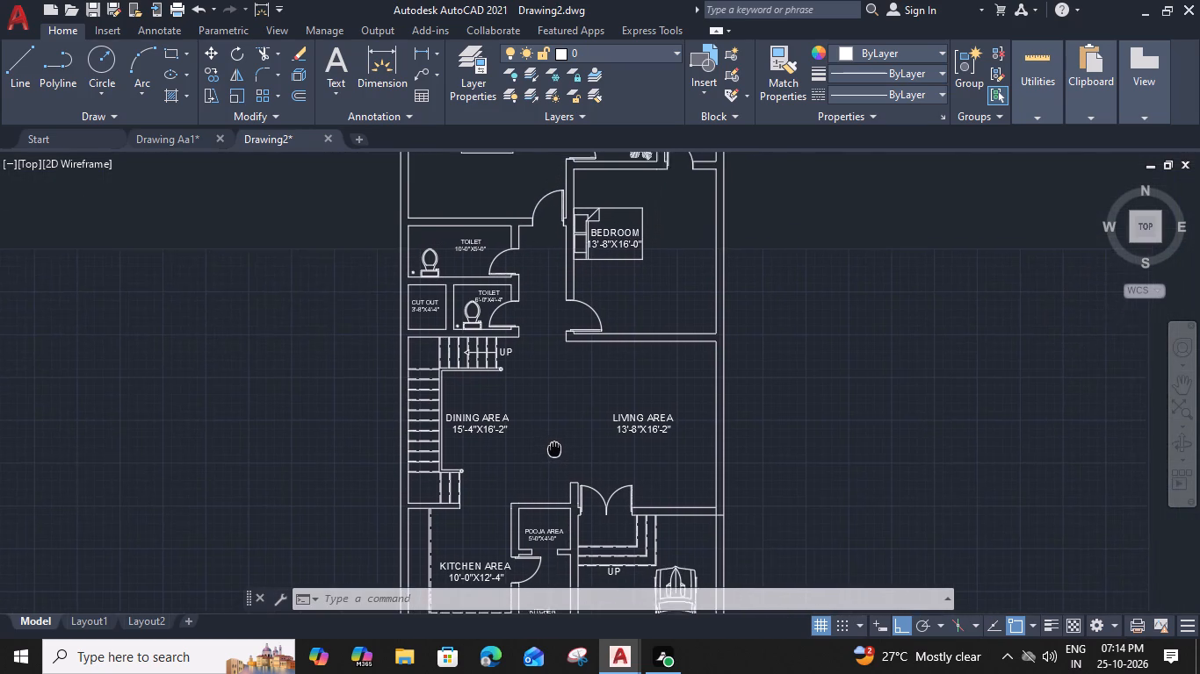
middle_drag(554, 452, 553, 470)
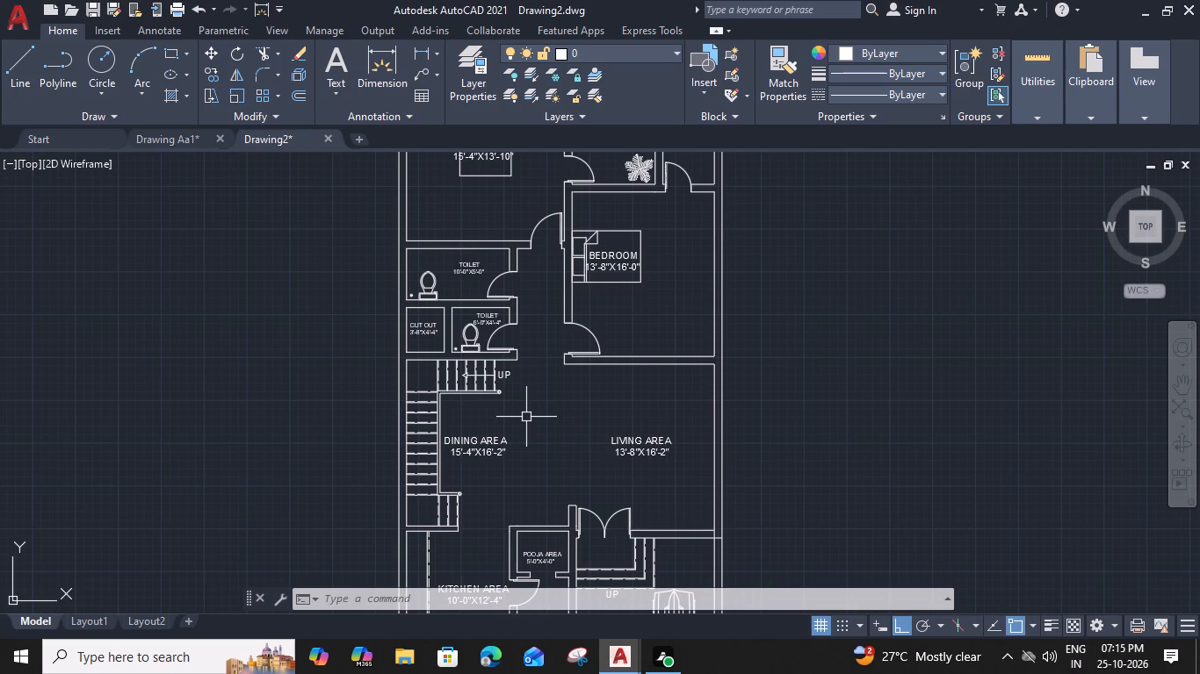
middle_drag(582, 294, 559, 378)
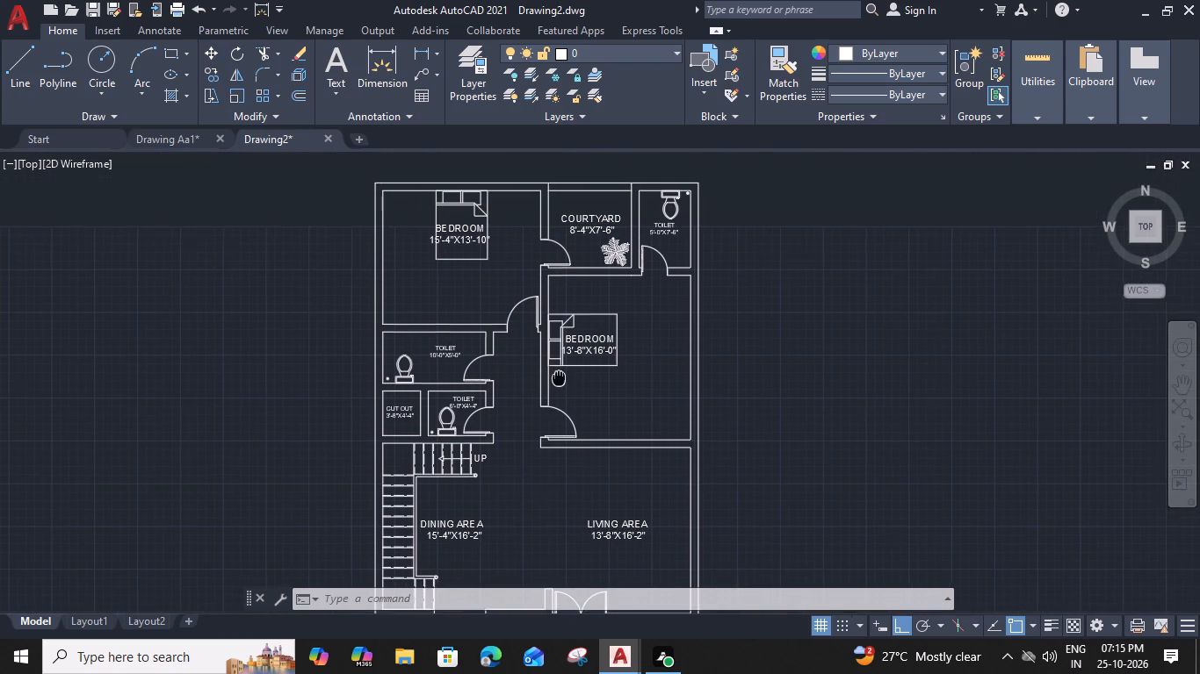
middle_drag(559, 378, 545, 498)
scroll(618, 316, up, 3)
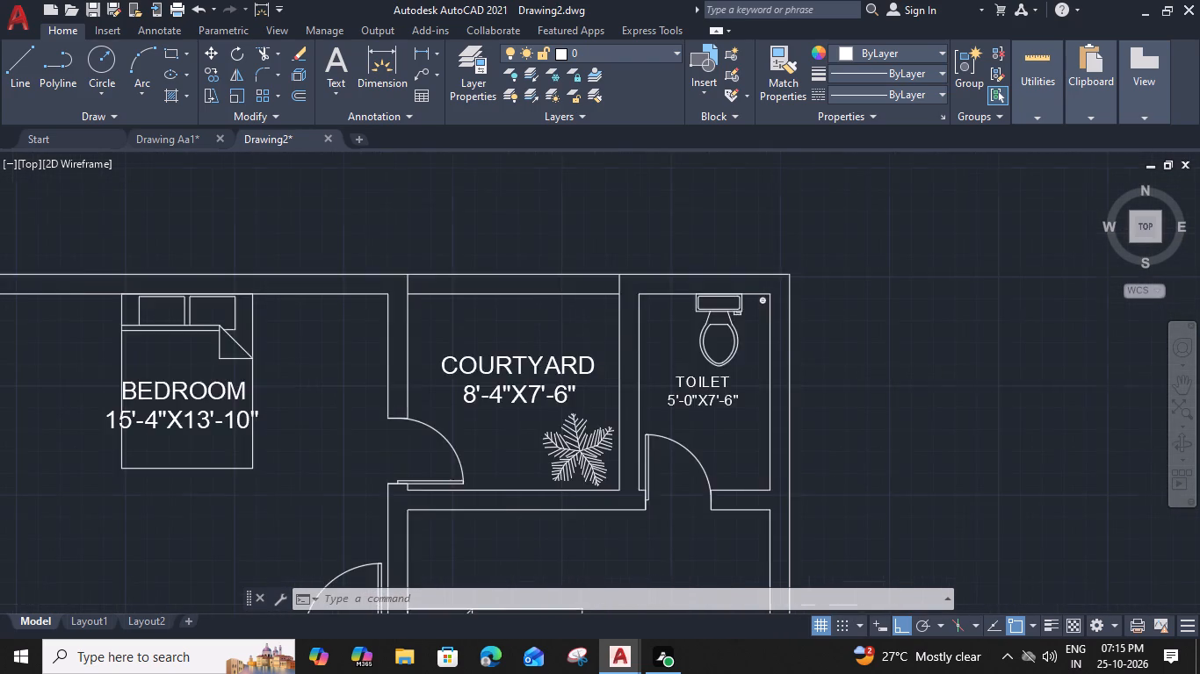
Scale the courtyard plant down about its centre to roughly a third of its size.
click(557, 477)
middle_drag(596, 393, 624, 284)
key(s)
key(c)
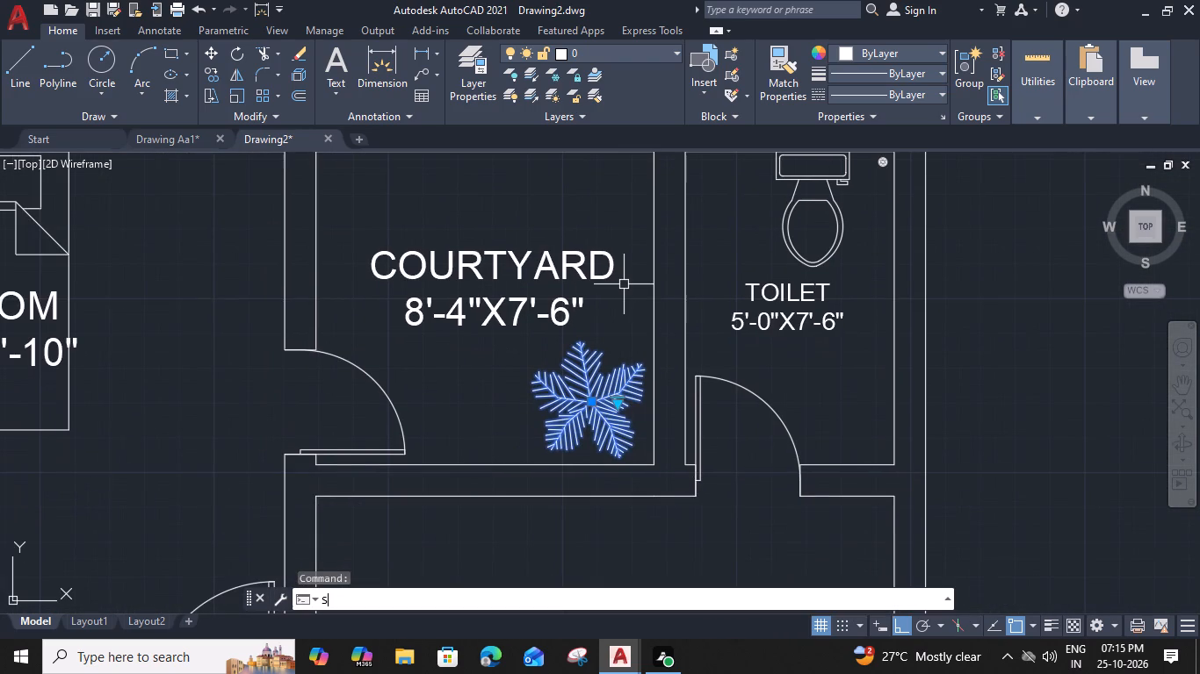
key(space)
click(590, 406)
scroll(612, 410, up, 2)
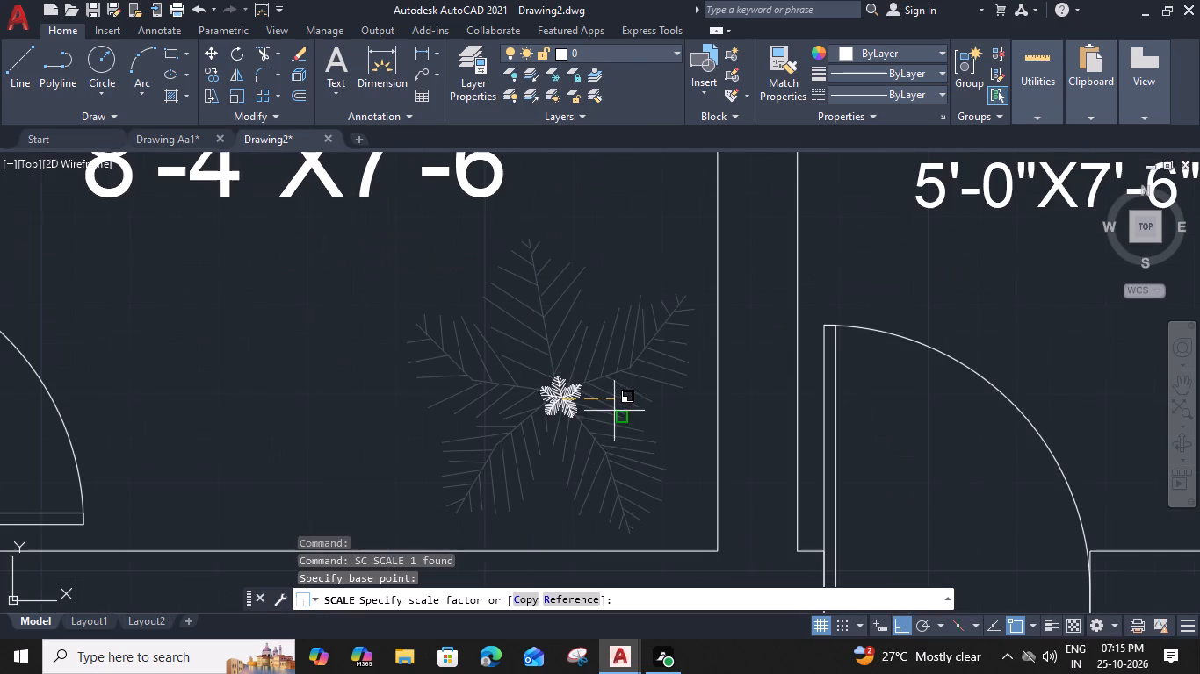
click(695, 398)
Move the reduced plant horizontally toward the toilet-side wall and down into the courtyard's lower corner.
click(559, 416)
text(M)
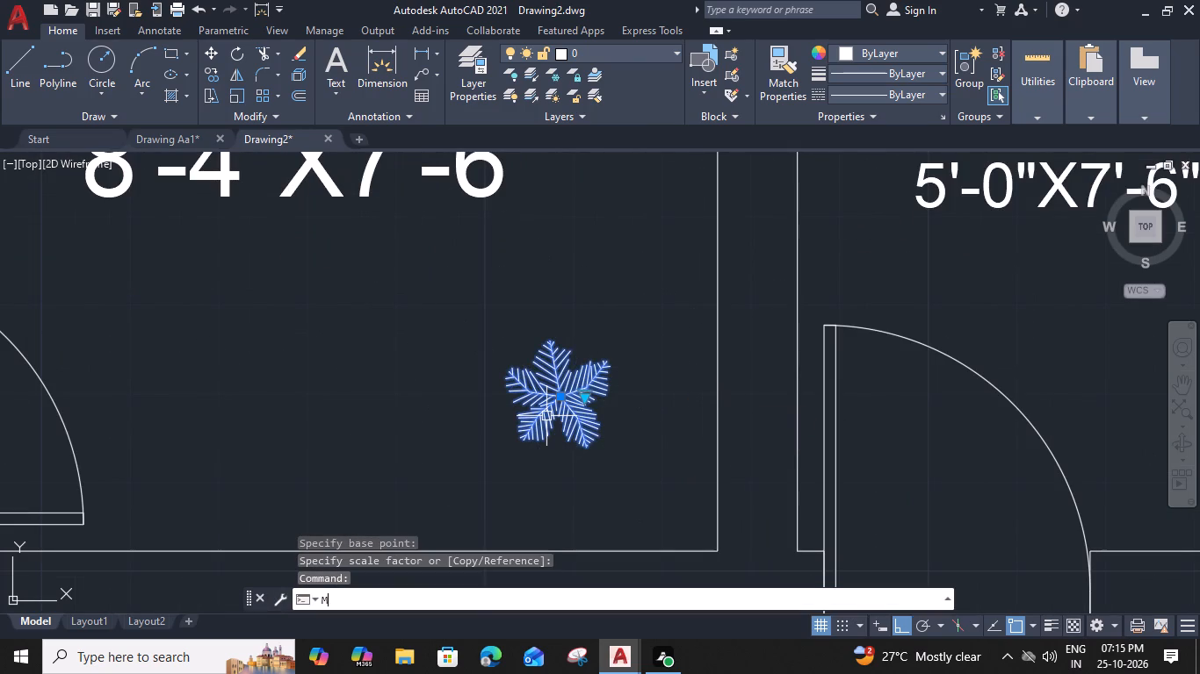
key(space)
click(602, 407)
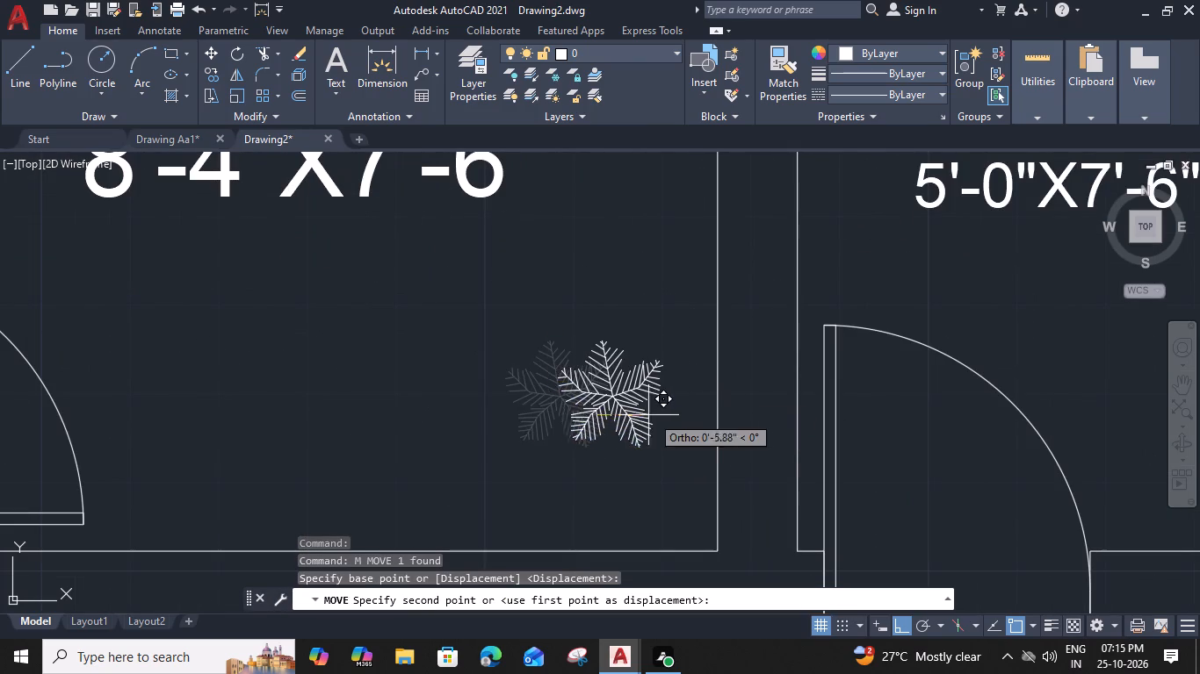
click(687, 436)
click(645, 417)
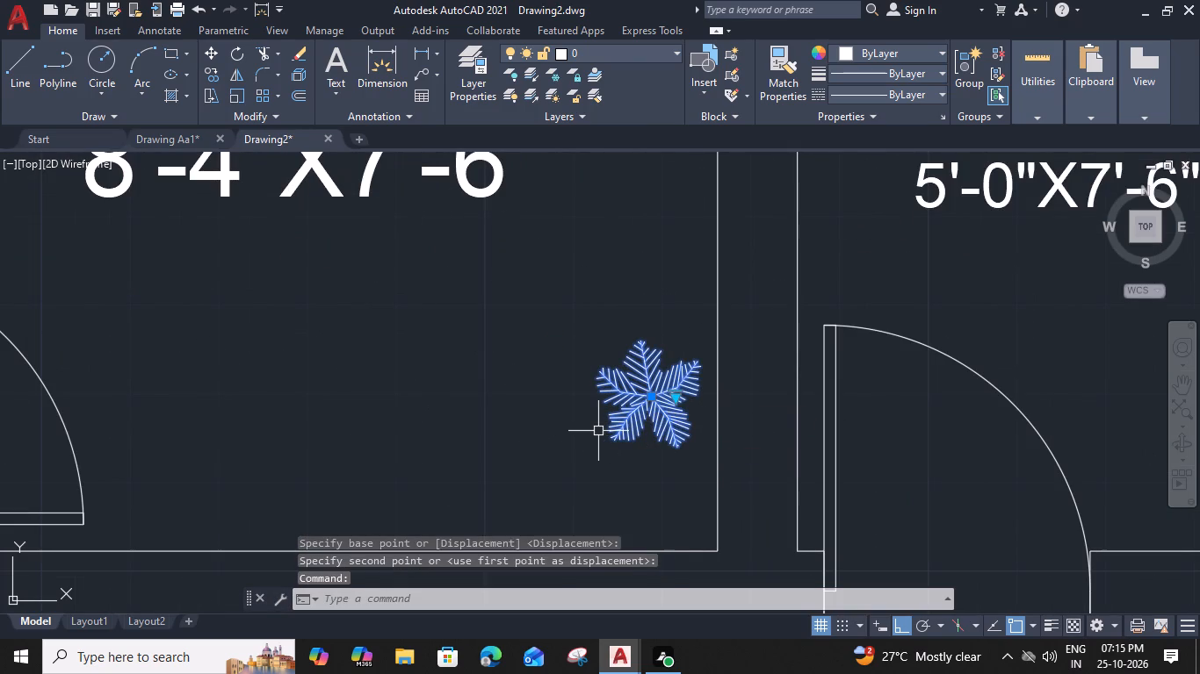
text(M)
key(space)
click(620, 443)
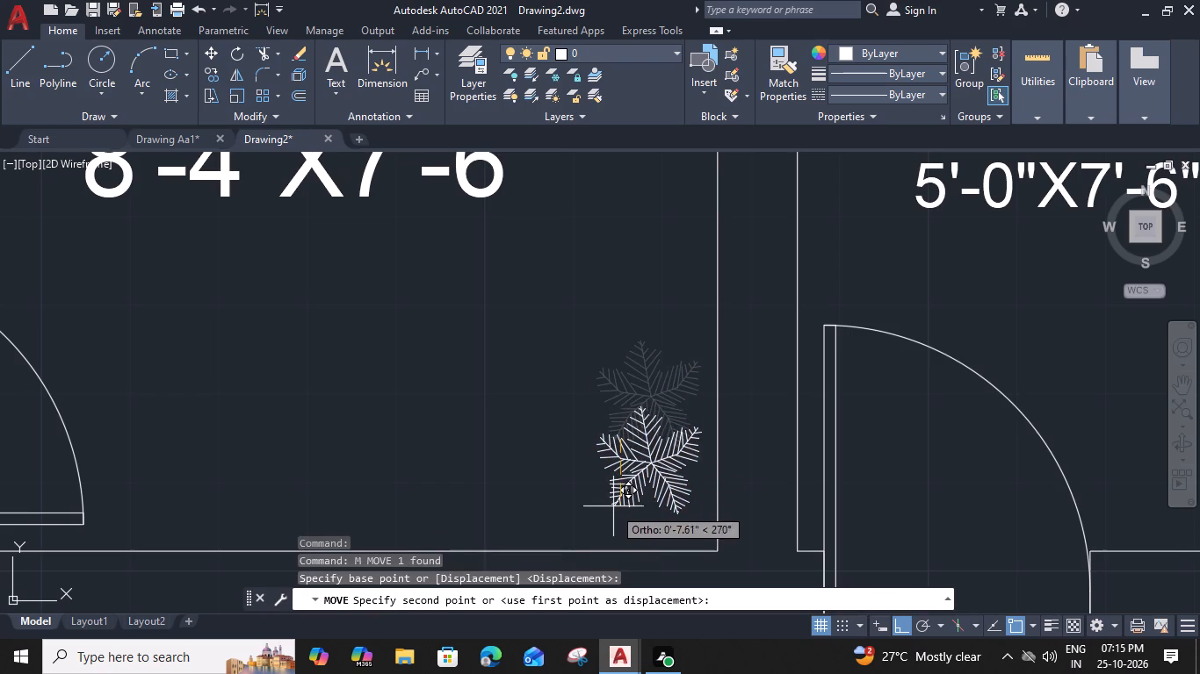
click(613, 527)
Copy the plant about 6'-1" straight up into the courtyard's upper corner beside the toilet wall.
click(639, 485)
key(c)
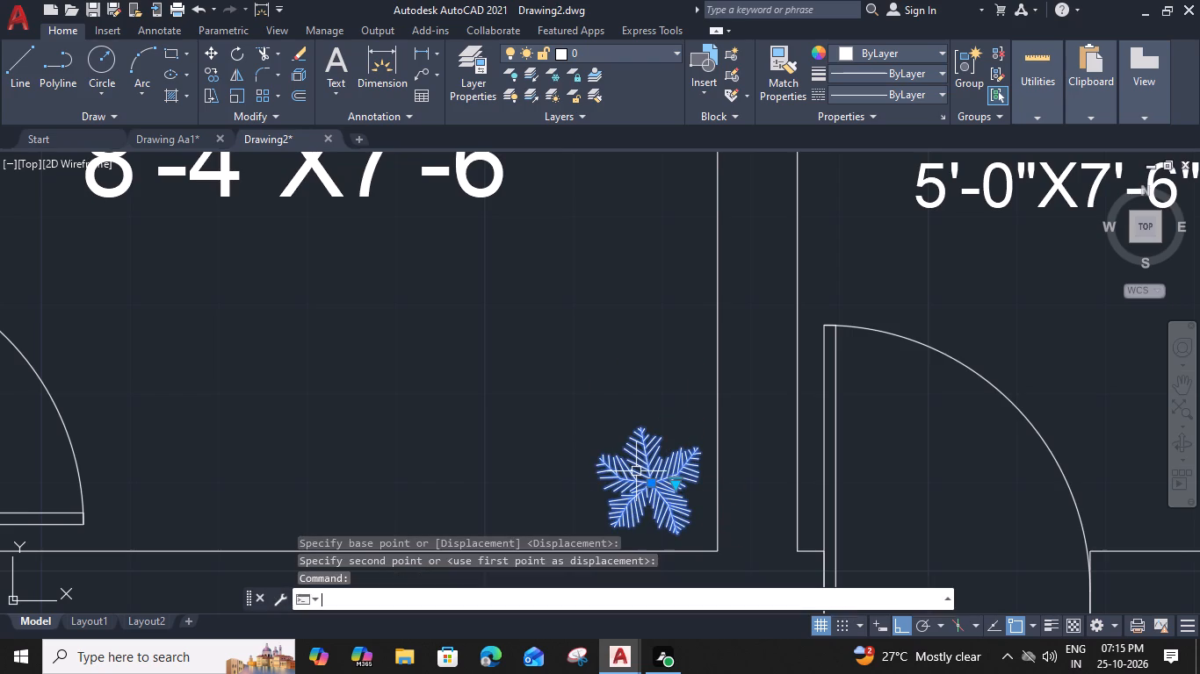
text(O)
key(space)
click(638, 426)
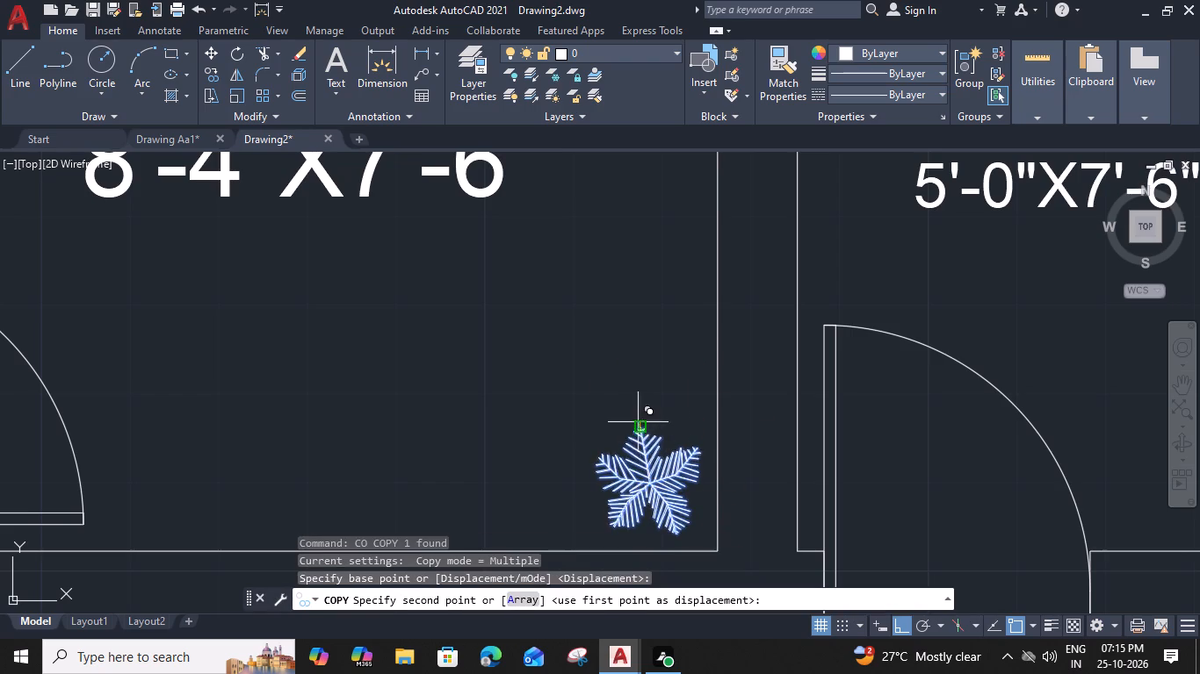
scroll(647, 303, down, 2)
middle_drag(647, 229, 622, 409)
scroll(636, 278, up, 2)
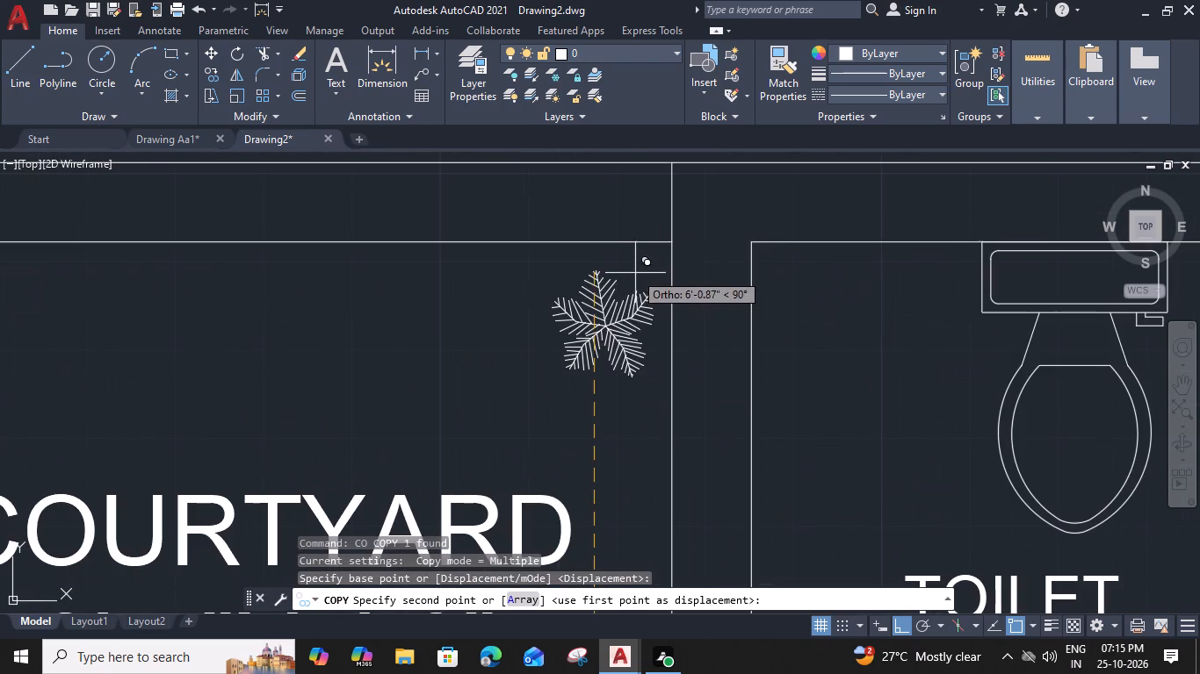
click(628, 266)
Place another copy of the plant about 4'-9" left of the original, beside the courtyard door, and end the copying.
middle_drag(588, 439, 713, 205)
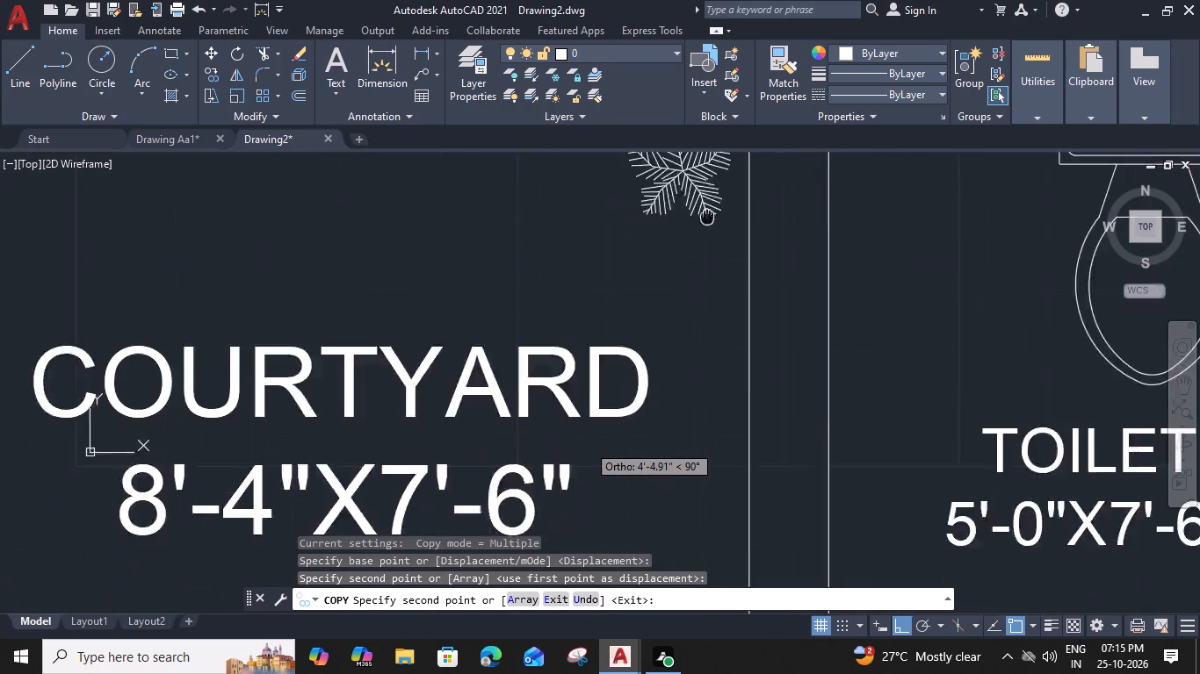
middle_drag(713, 205, 719, 193)
middle_drag(536, 381, 762, 194)
middle_drag(598, 395, 625, 369)
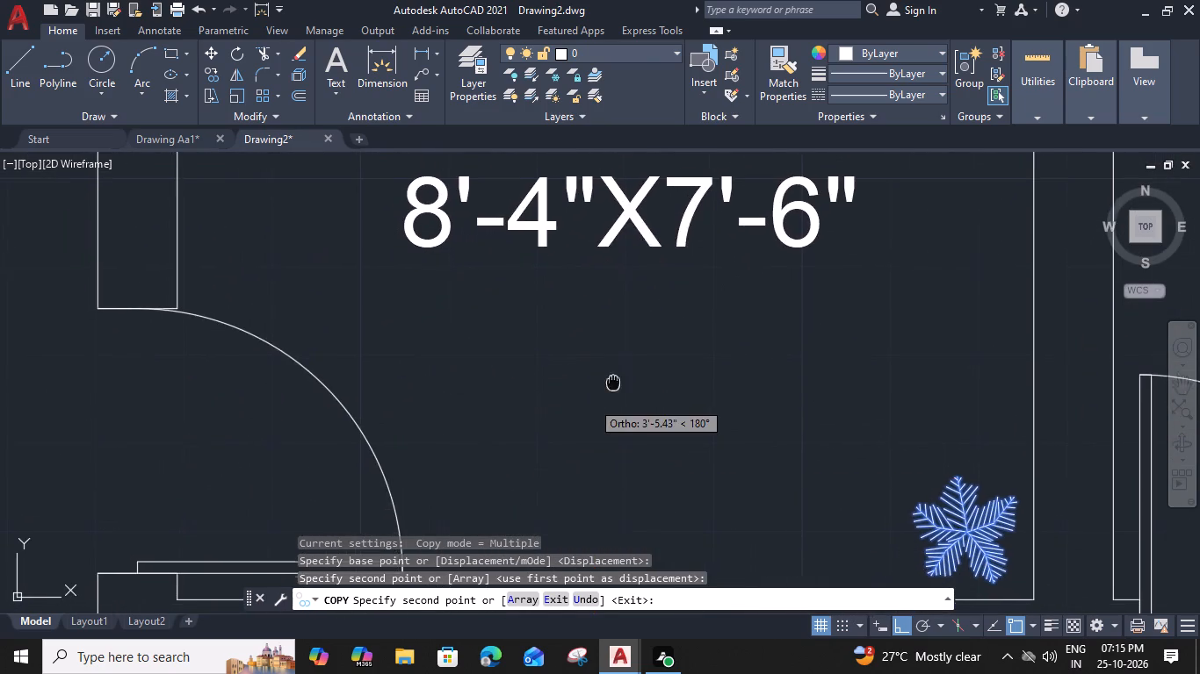
middle_drag(625, 369, 723, 293)
click(569, 415)
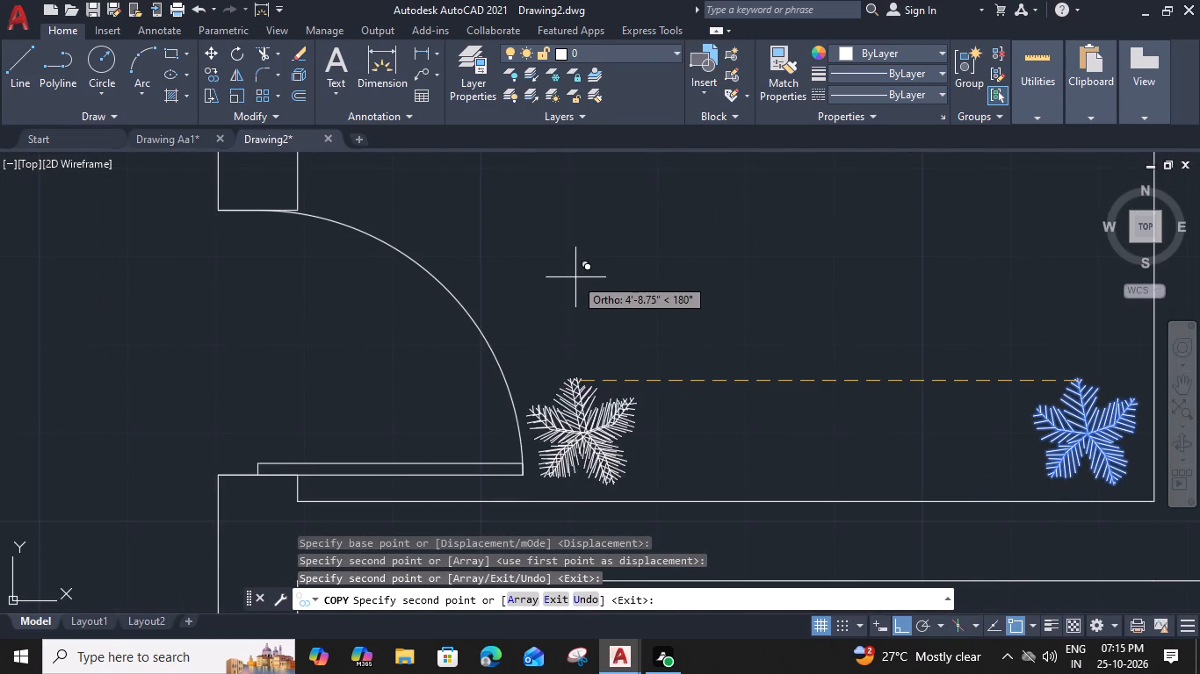
middle_drag(490, 230, 567, 673)
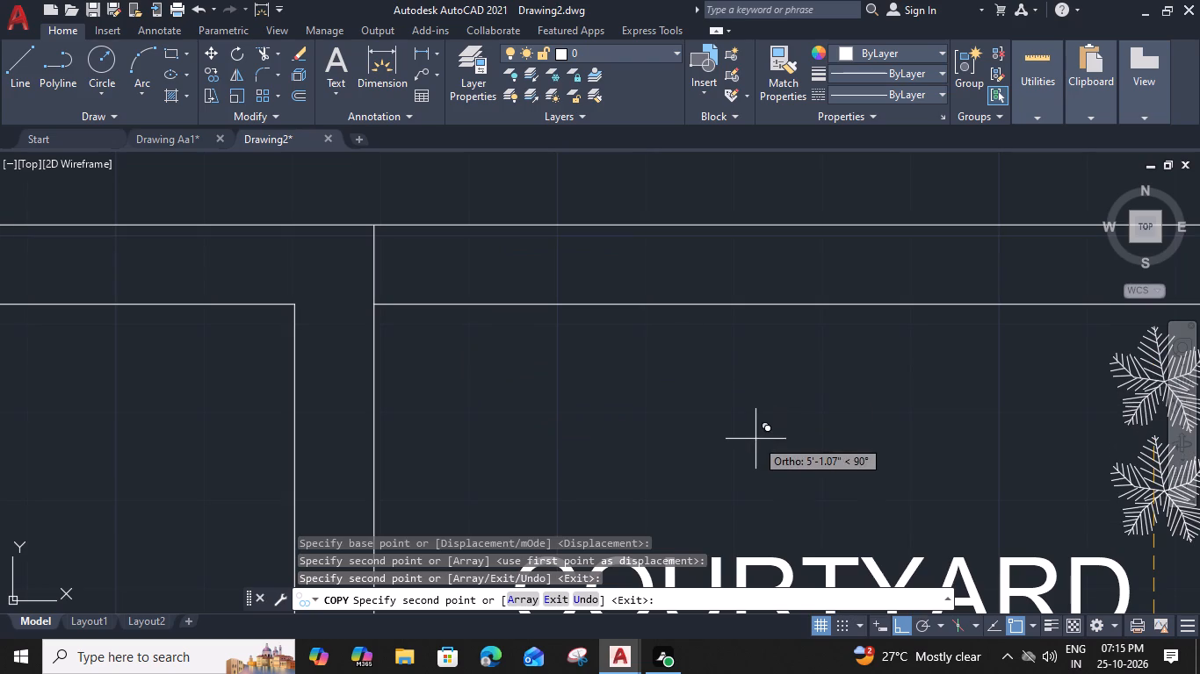
key(Escape)
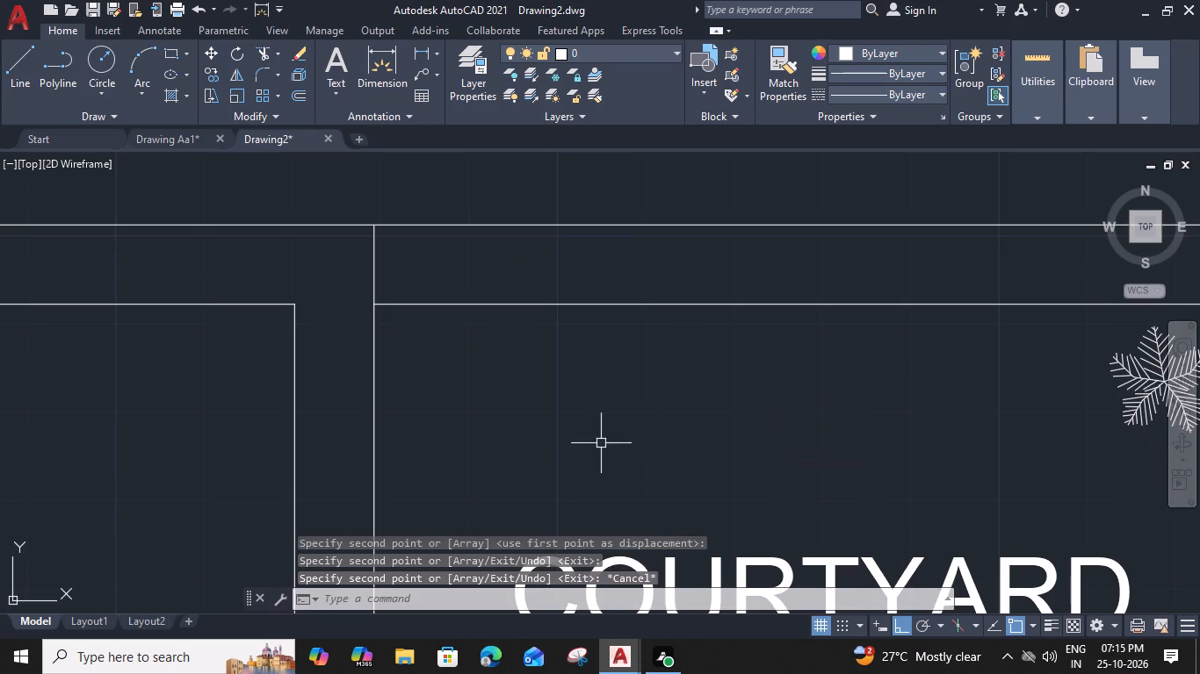
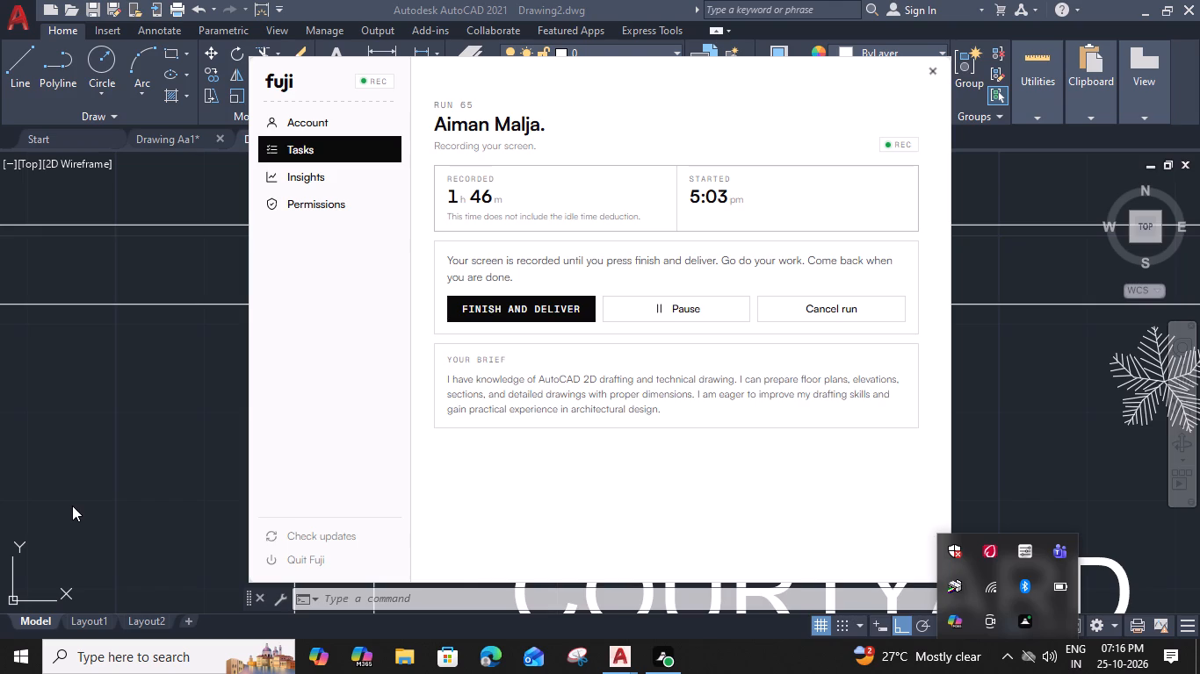
Copy the upper-corner plant five times in a row leftward along the courtyard's upper wall, the farthest about 6'-8" away.
click(1001, 371)
scroll(676, 448, down, 2)
middle_drag(676, 446, 548, 363)
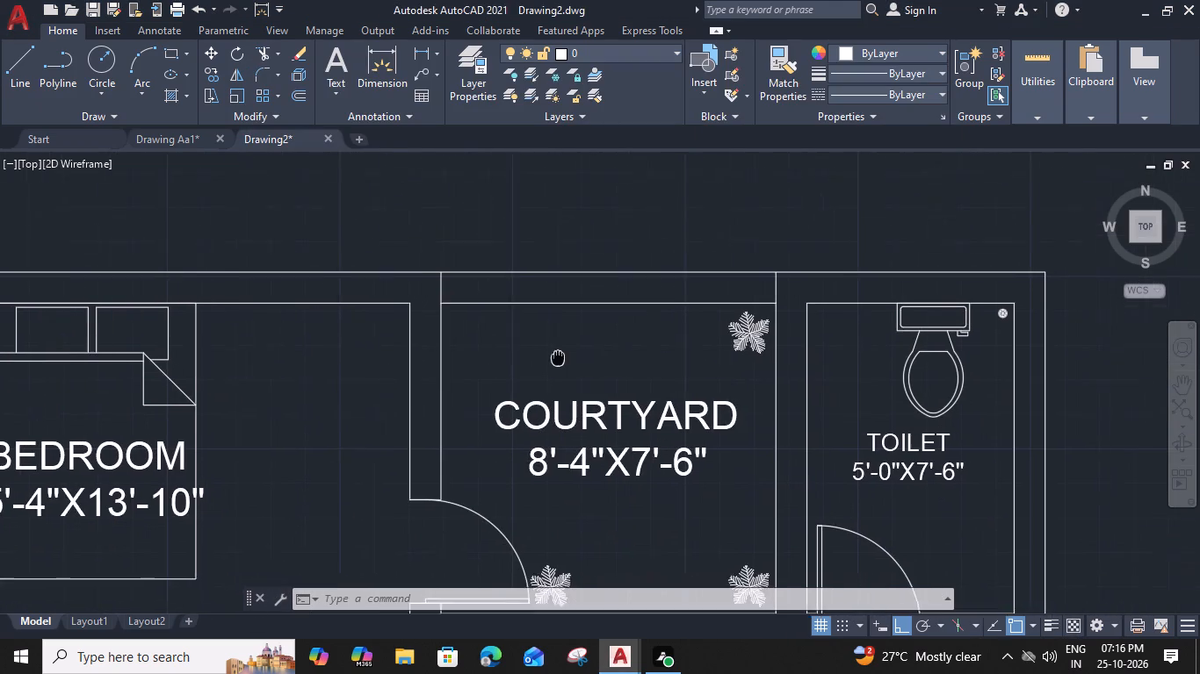
click(728, 343)
text(CO)
key(space)
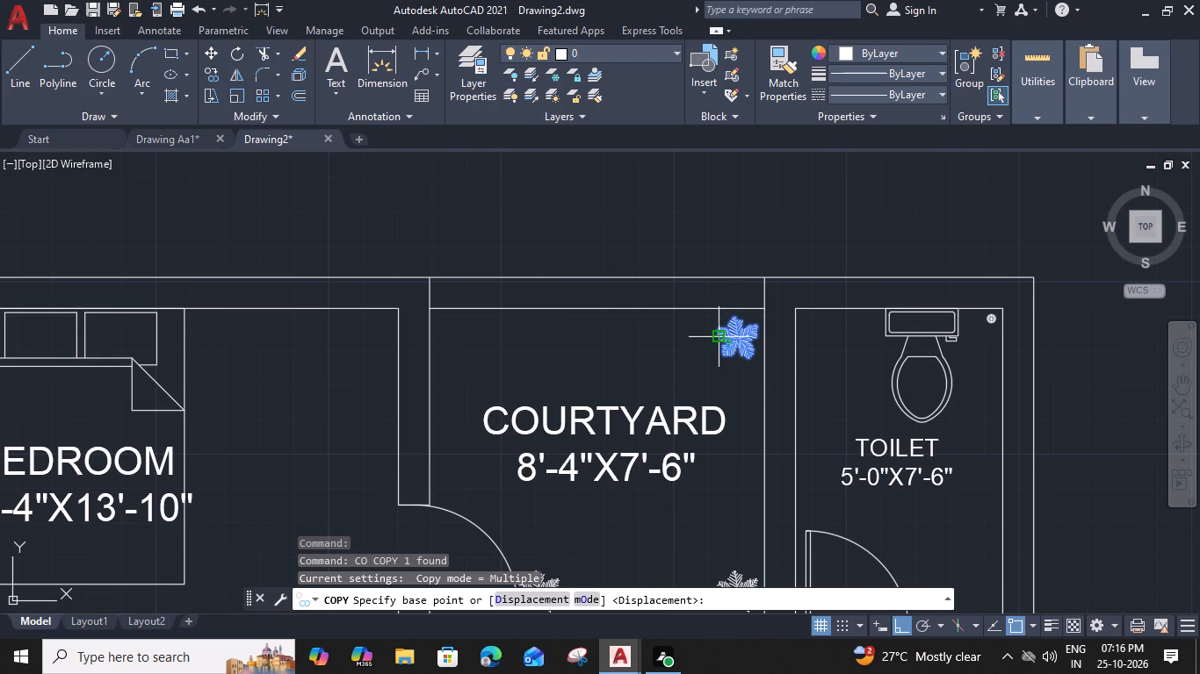
click(715, 330)
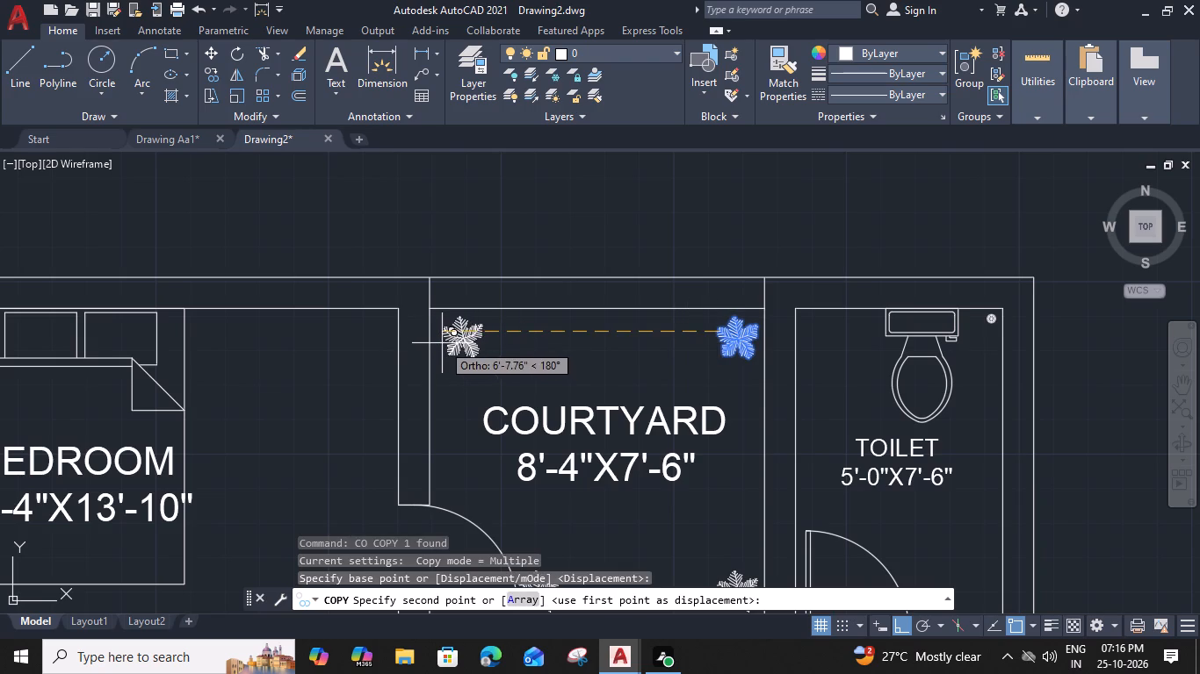
click(442, 343)
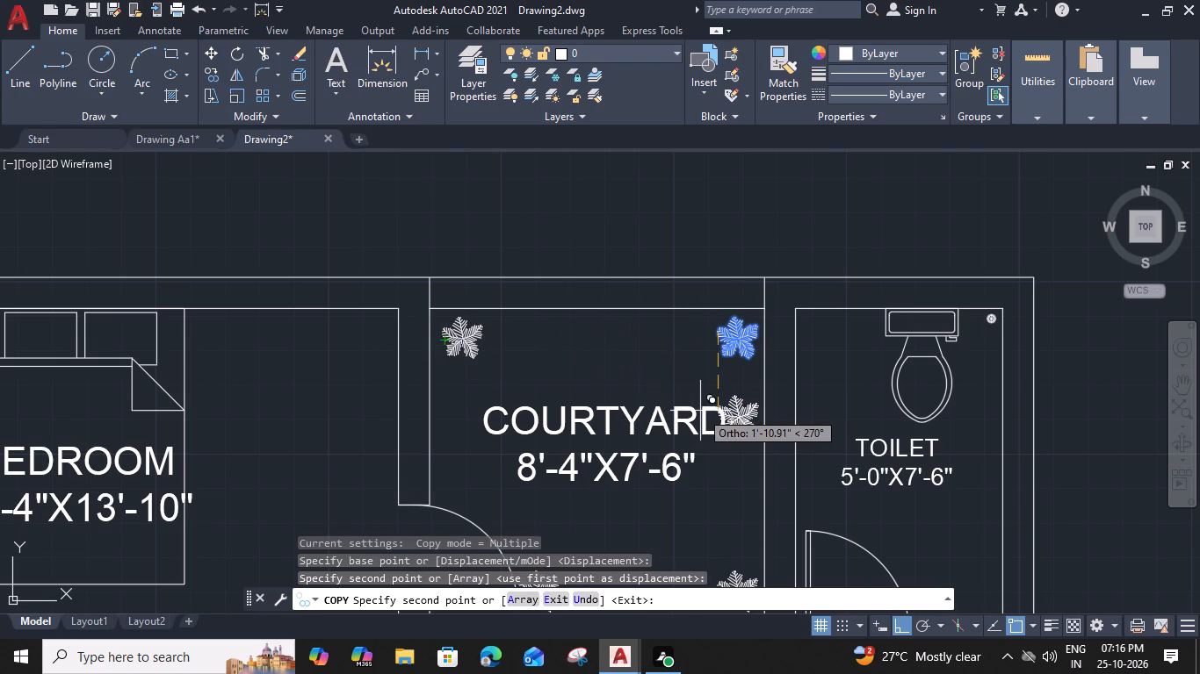
click(491, 344)
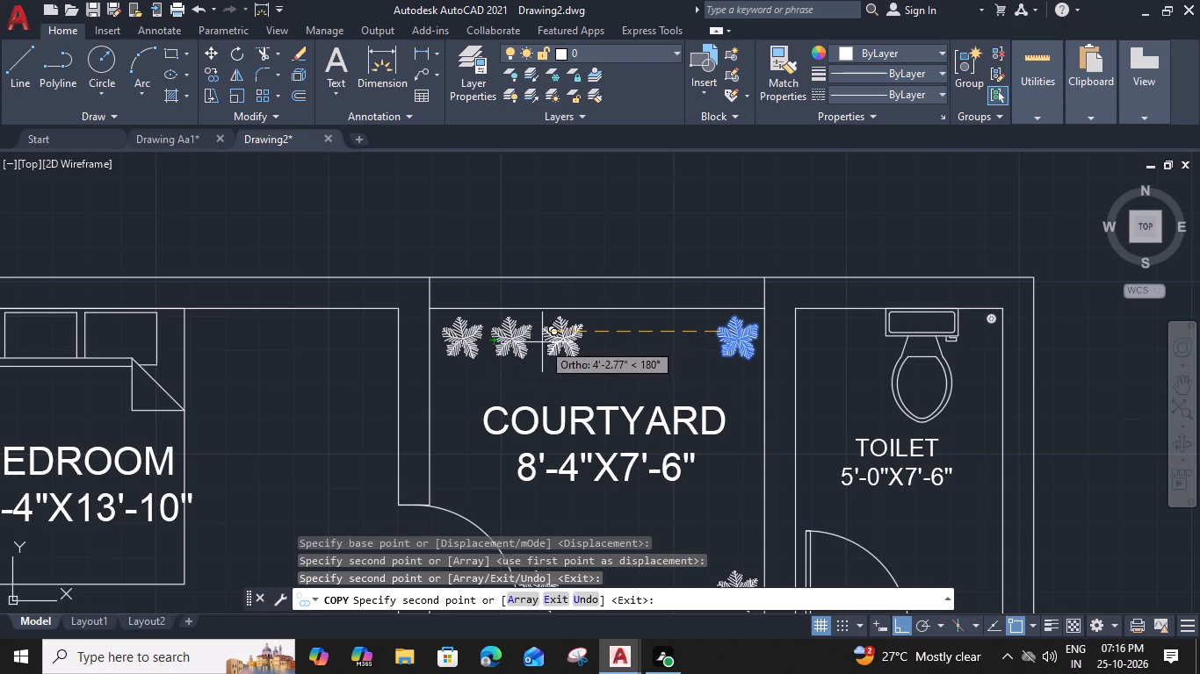
click(542, 342)
scroll(595, 342, up, 2)
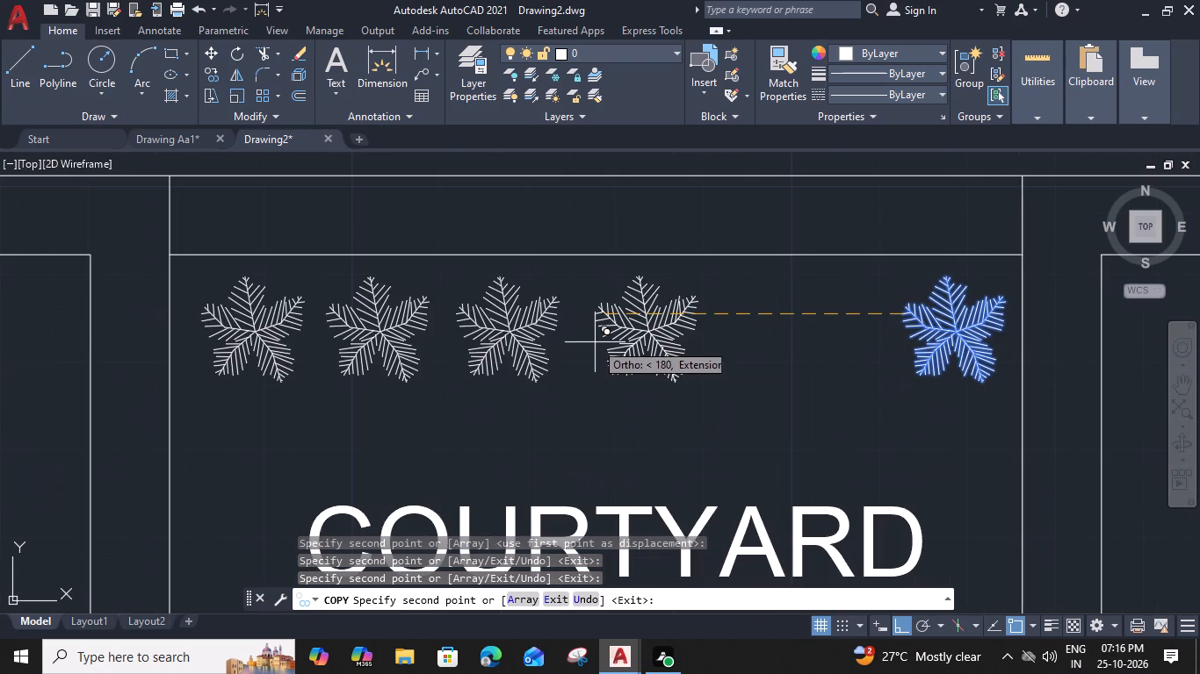
click(582, 338)
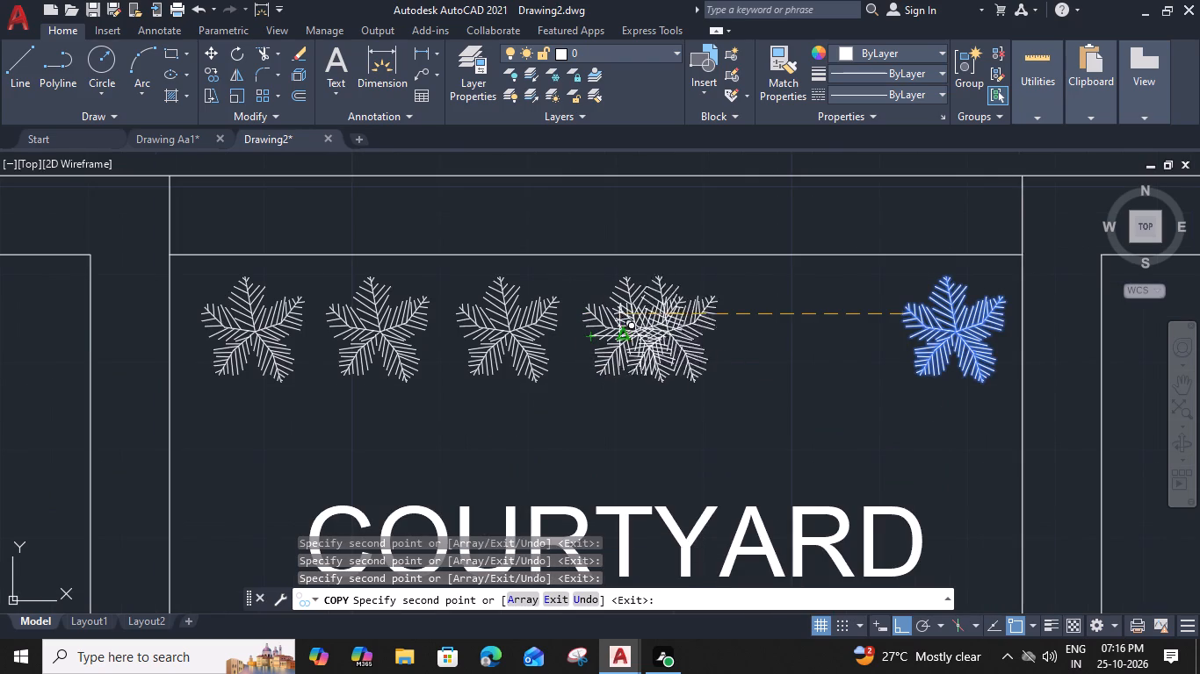
click(714, 334)
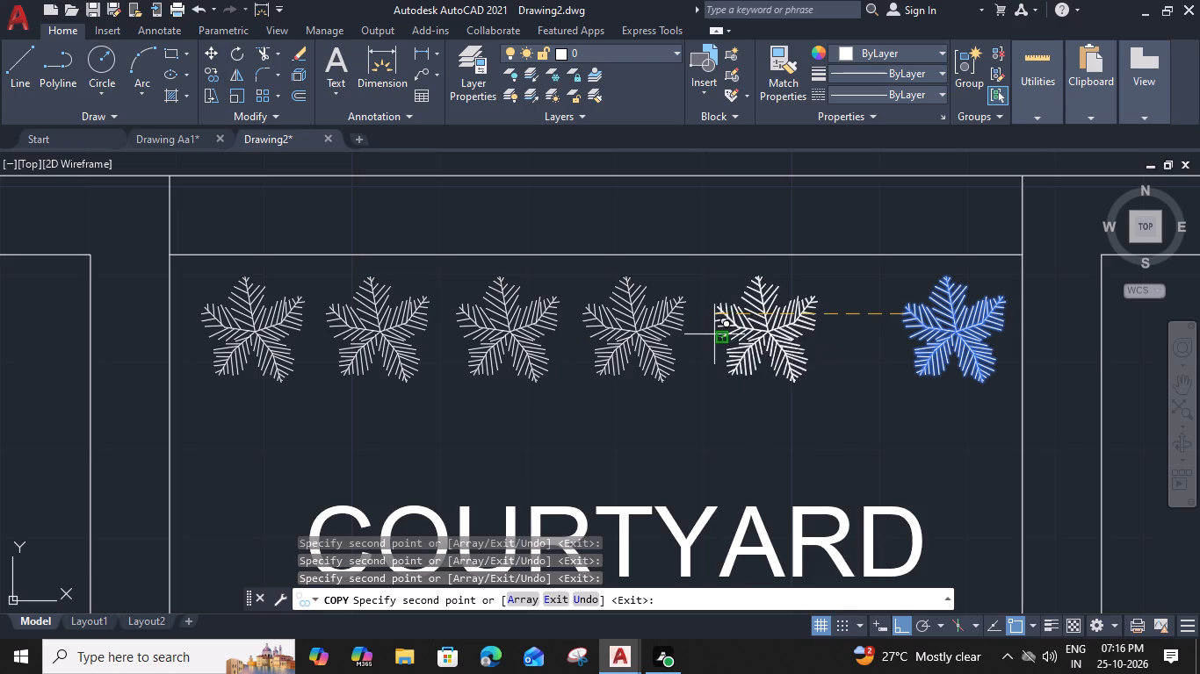
key(Escape)
Review the courtyard's plant arrangement and the surrounding bedrooms and toilets.
scroll(604, 405, down, 1)
middle_drag(601, 411, 607, 319)
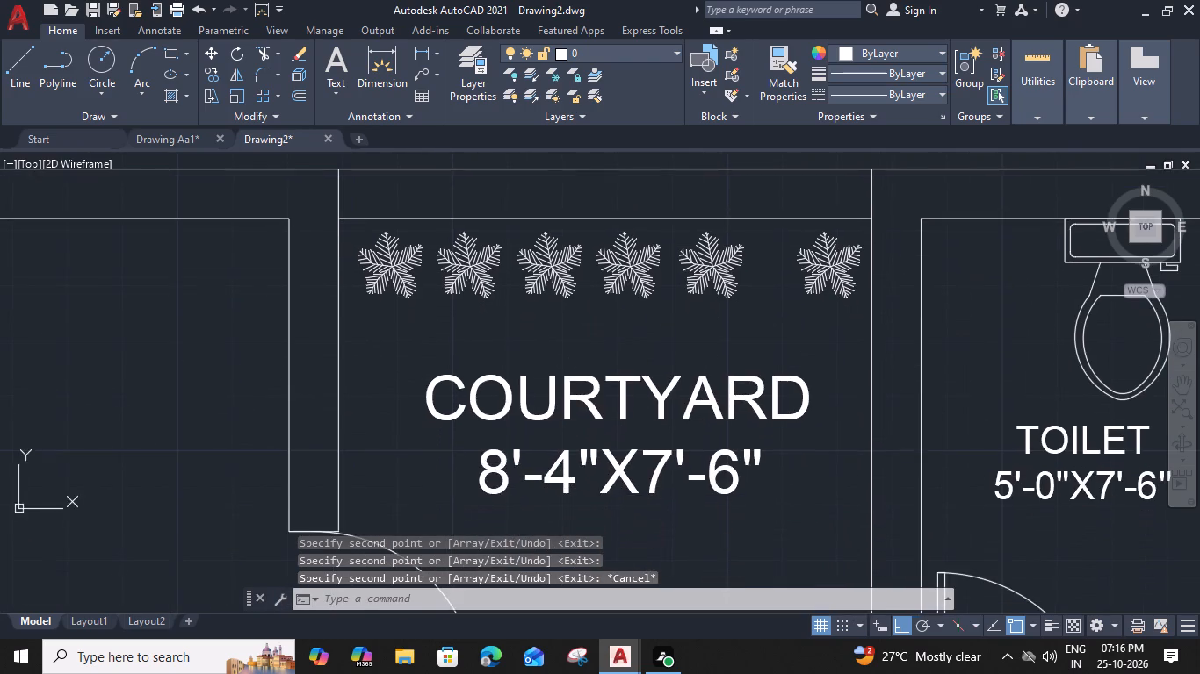
scroll(612, 333, down, 2)
scroll(660, 467, up, 1)
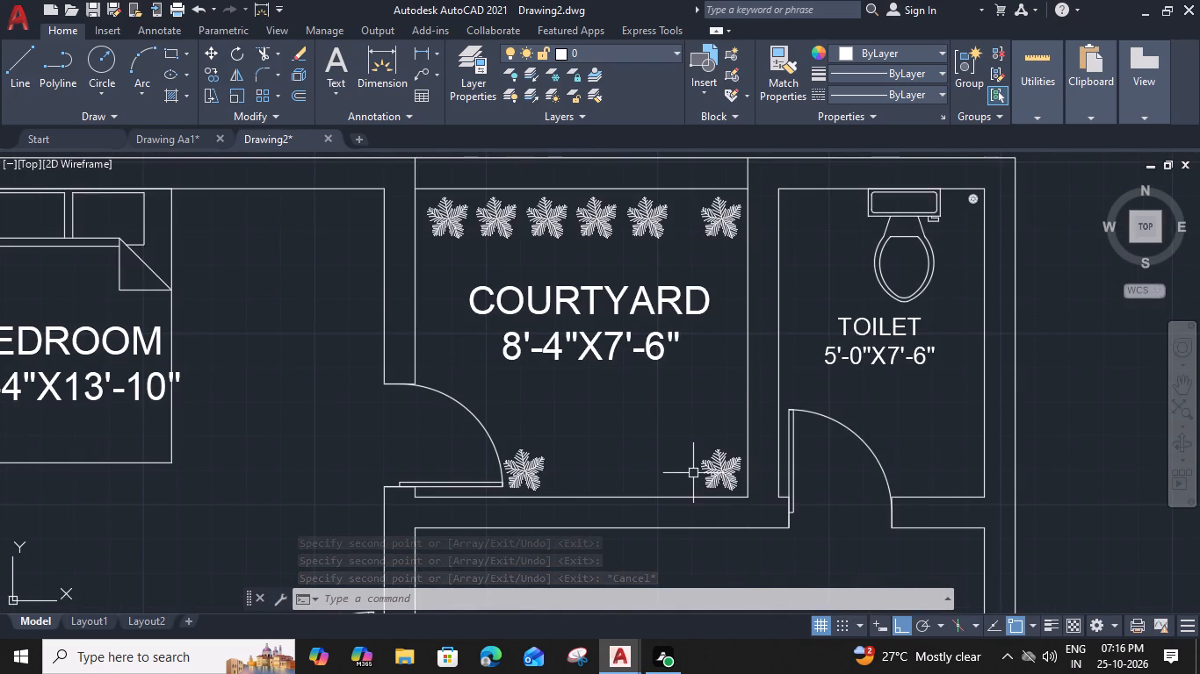
middle_drag(700, 419, 681, 357)
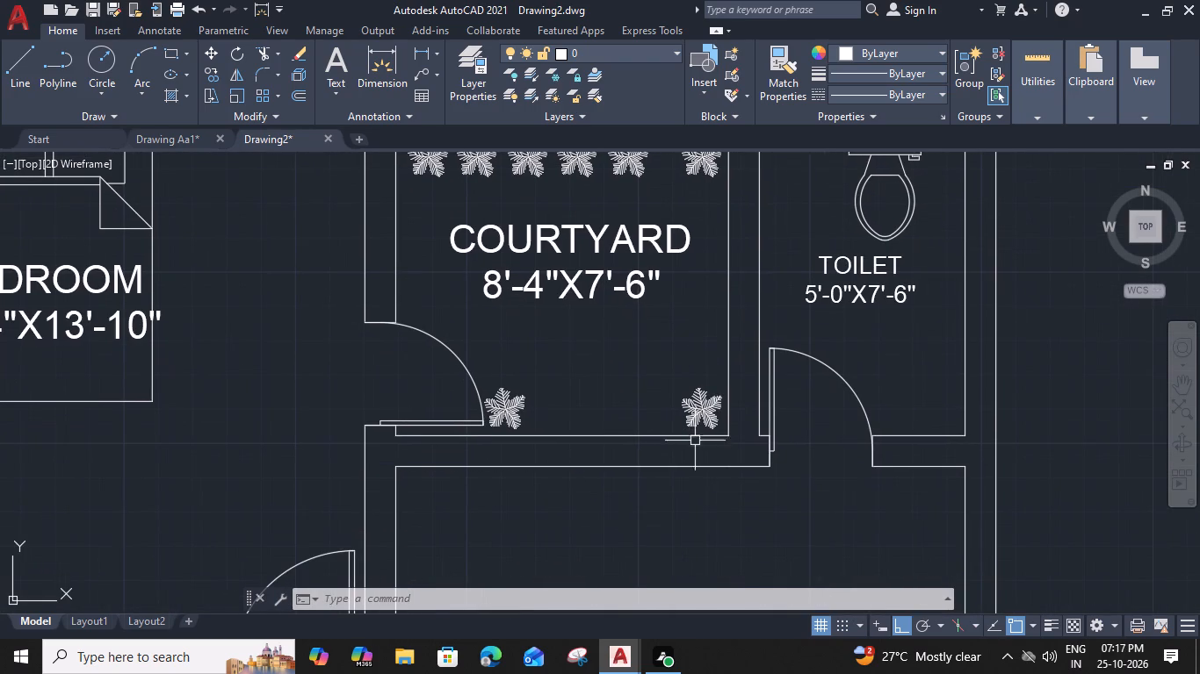
scroll(620, 502, down, 1)
middle_drag(610, 507, 640, 395)
scroll(615, 426, down, 2)
middle_drag(550, 462, 589, 445)
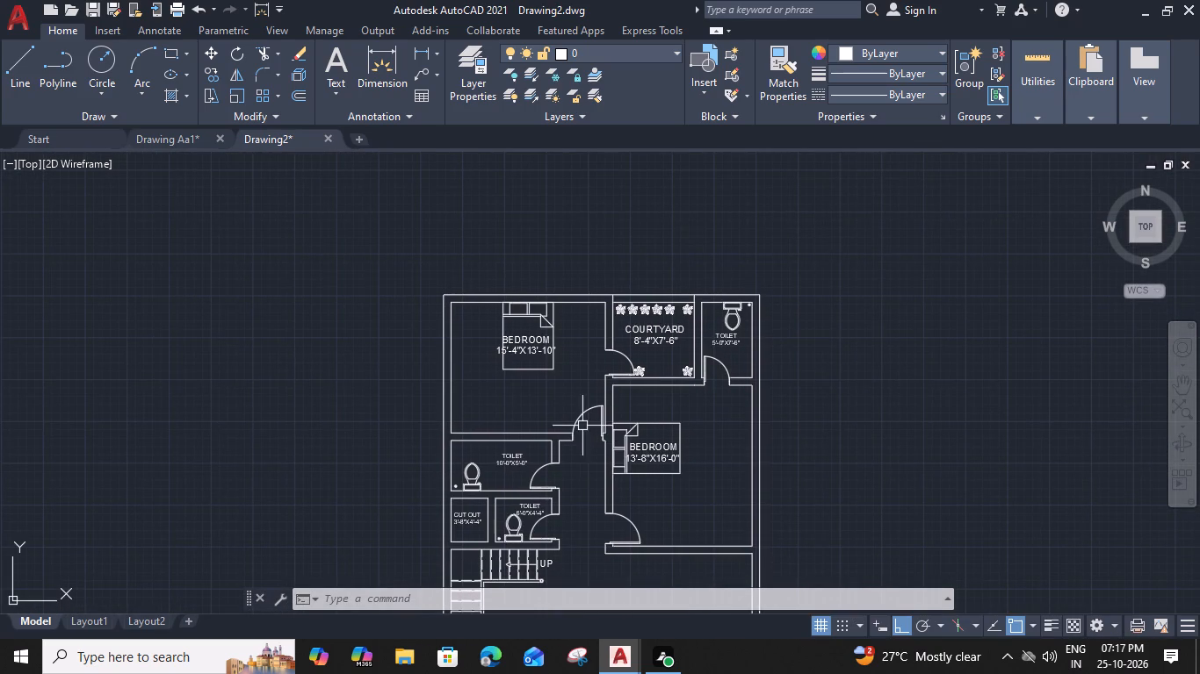
scroll(594, 308, up, 1)
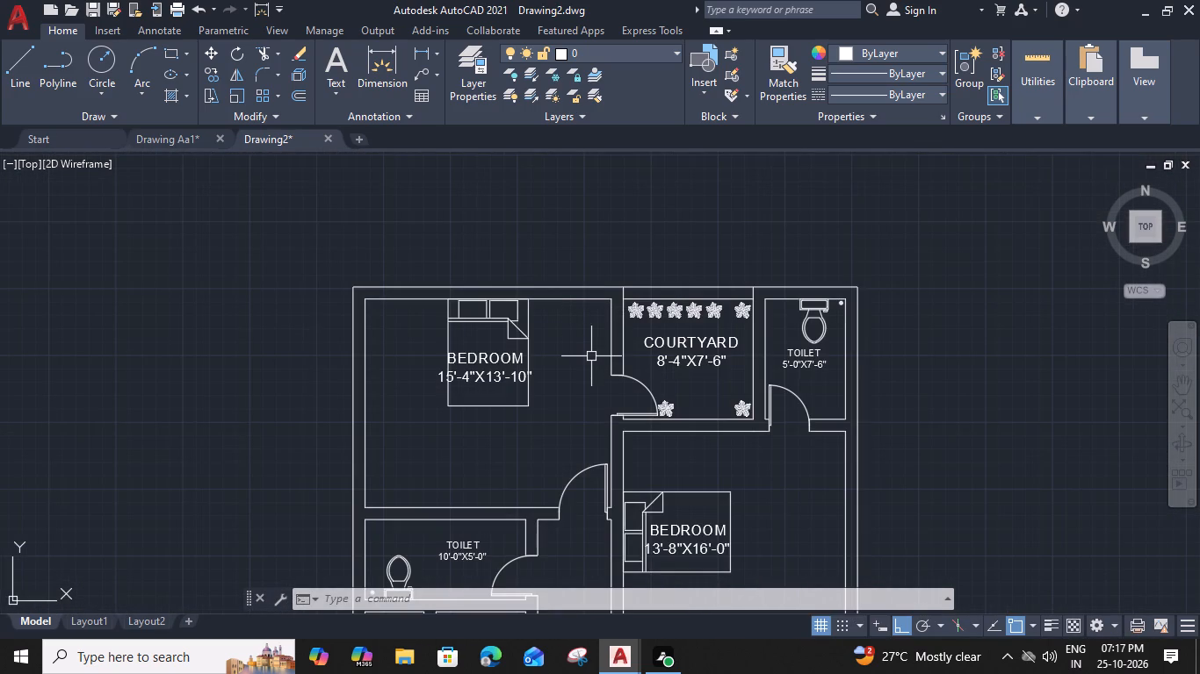
Offset the right, upper and lower inner wall lines of the 13'-8"X16'-0" bedroom 1" into the room.
middle_drag(811, 485, 685, 450)
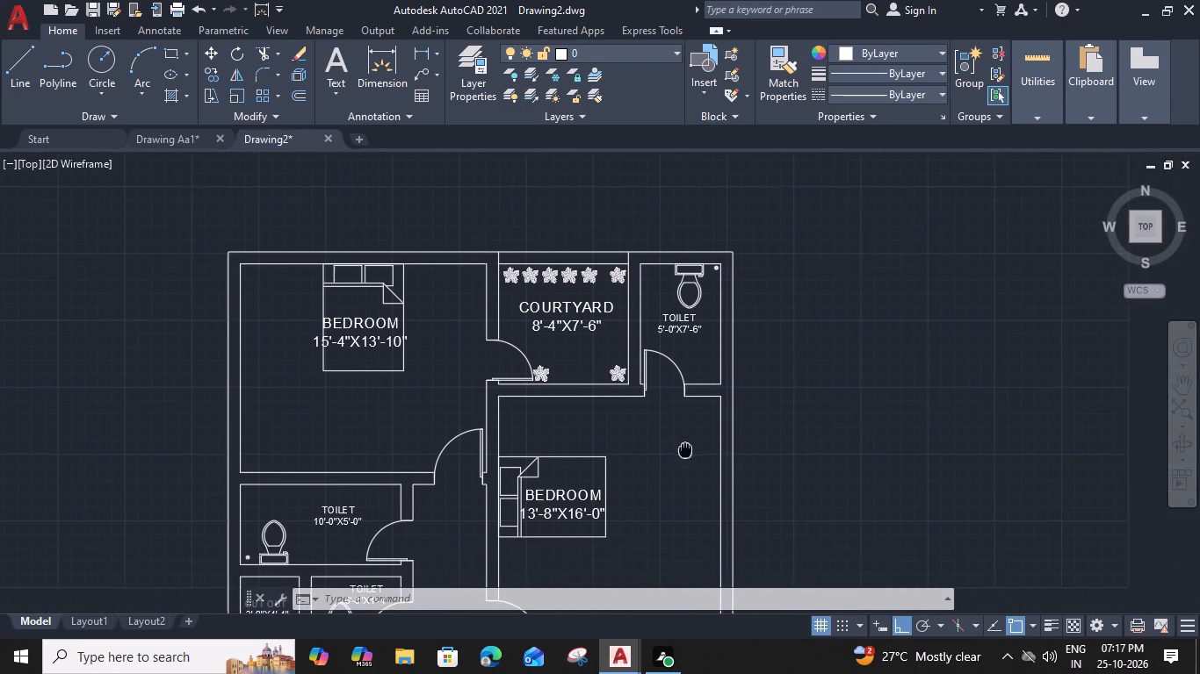
middle_drag(685, 450, 596, 349)
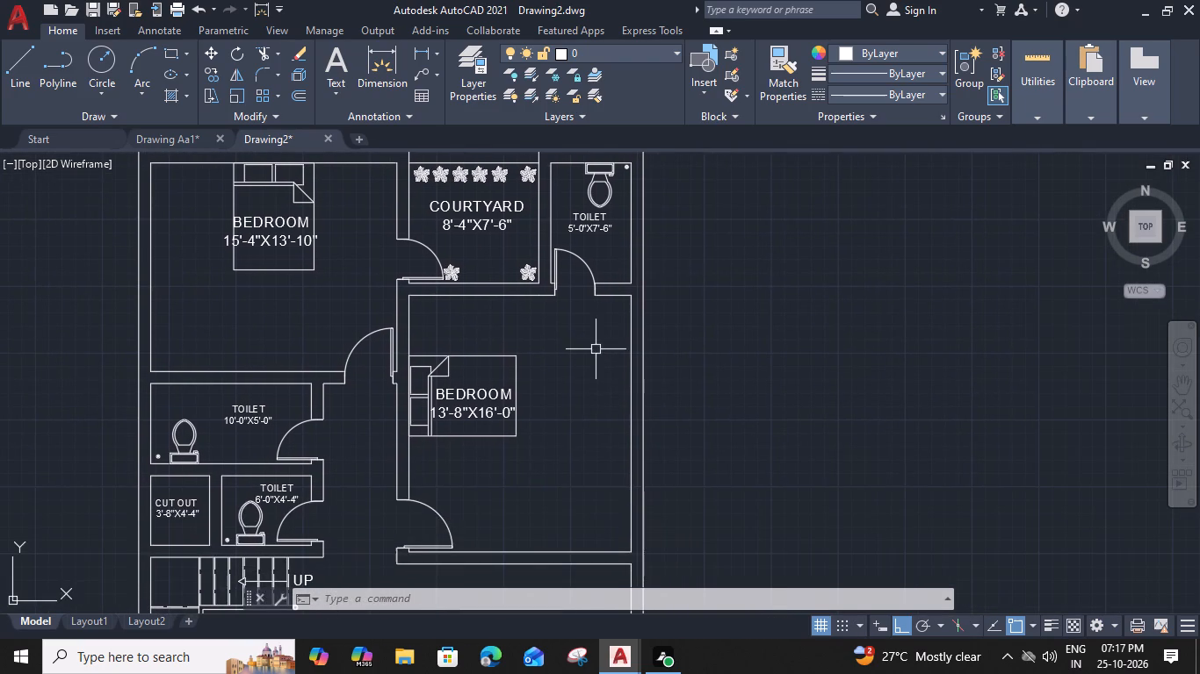
click(629, 431)
text(O)
key(space)
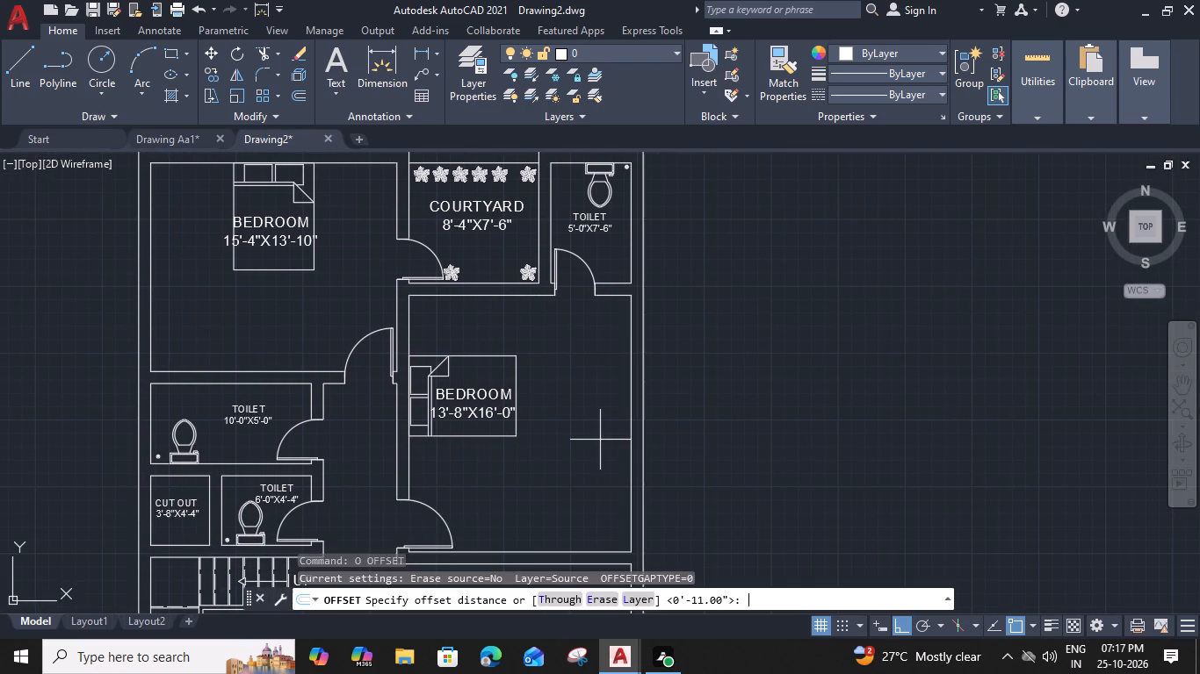
key(1)
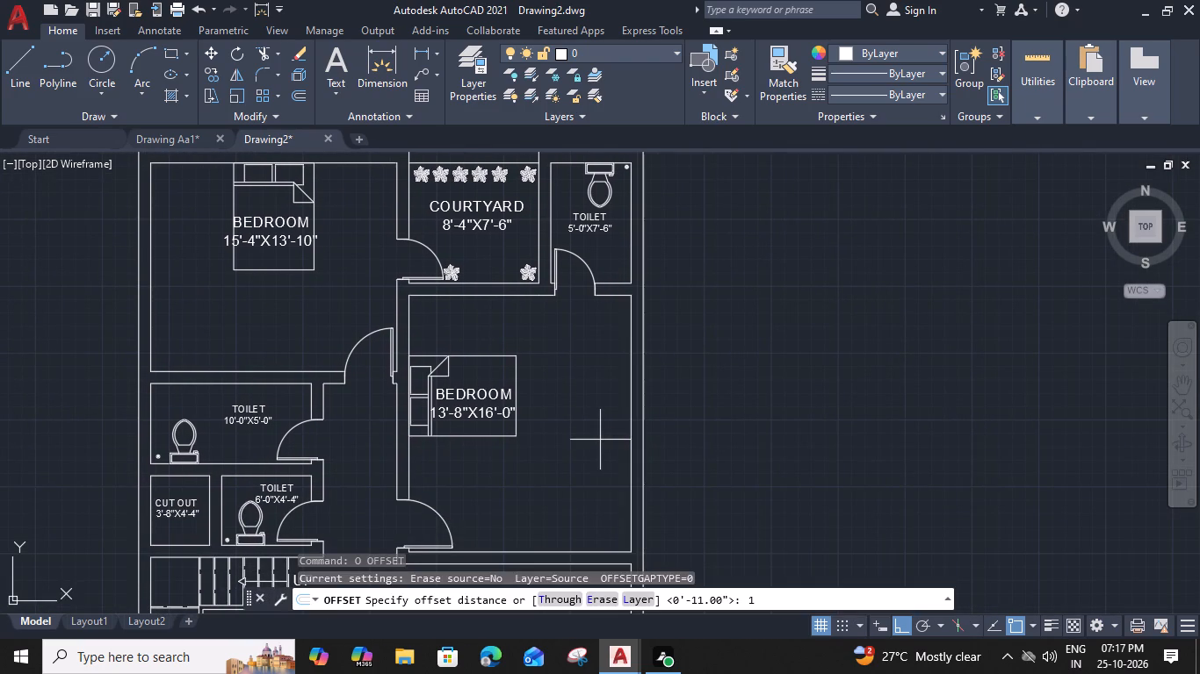
key(shift+quotedbl)
key(Return)
click(587, 432)
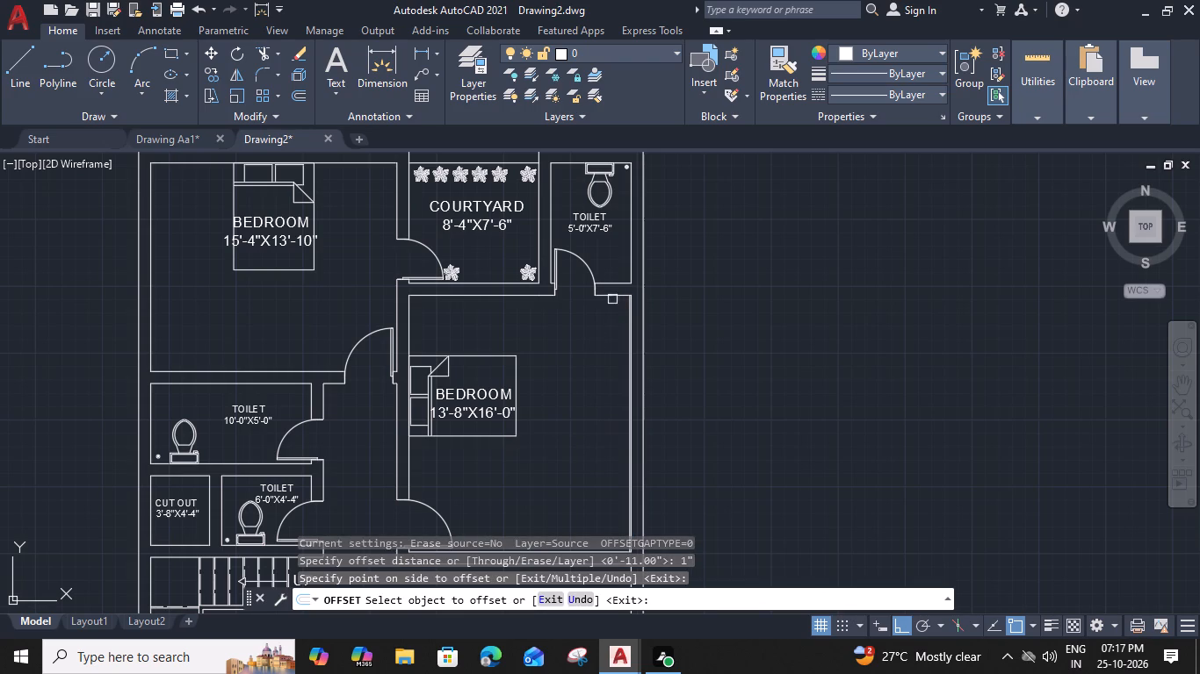
click(612, 299)
click(606, 347)
middle_drag(613, 466, 594, 398)
scroll(592, 498, up, 1)
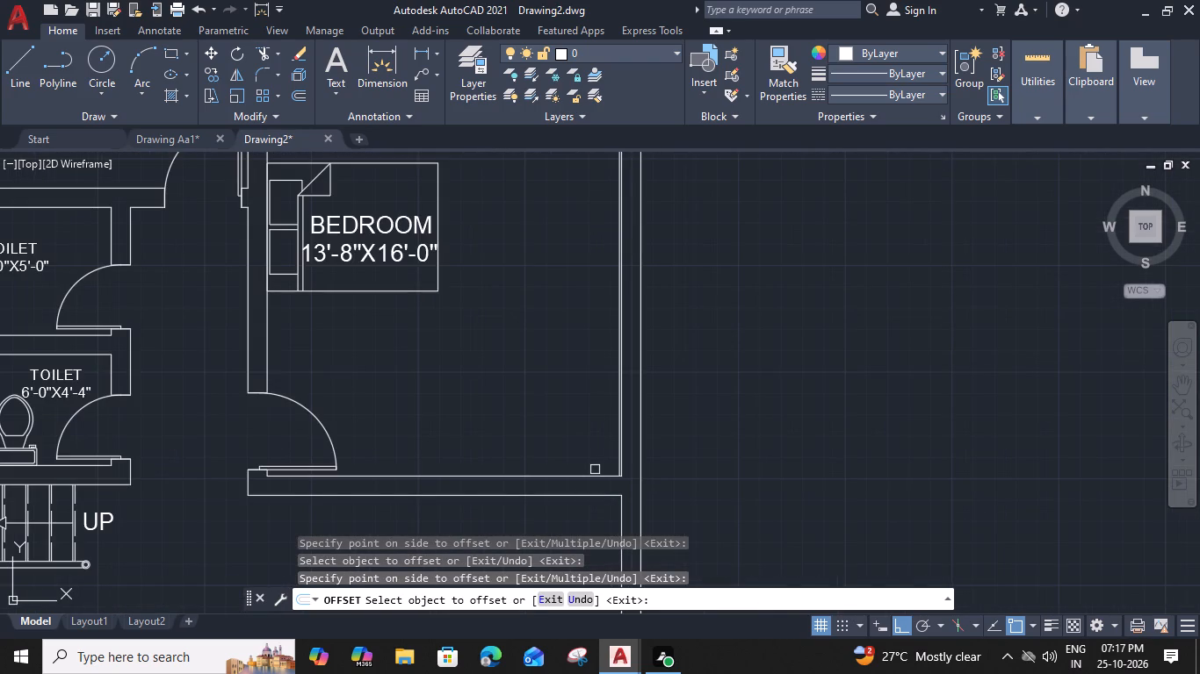
click(595, 475)
click(583, 408)
key(Escape)
Offset the new inner line along the bedroom's right wall 2' further into the room.
middle_drag(586, 400, 559, 484)
scroll(578, 419, up, 2)
click(606, 420)
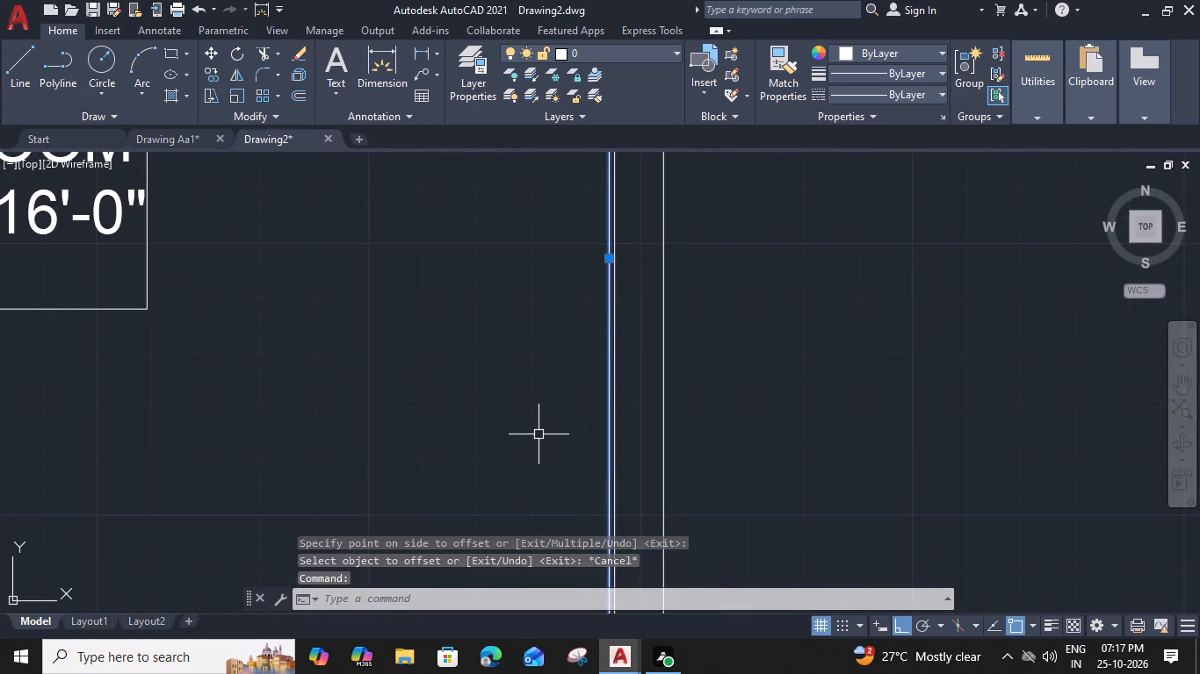
text(O 2')
key(space)
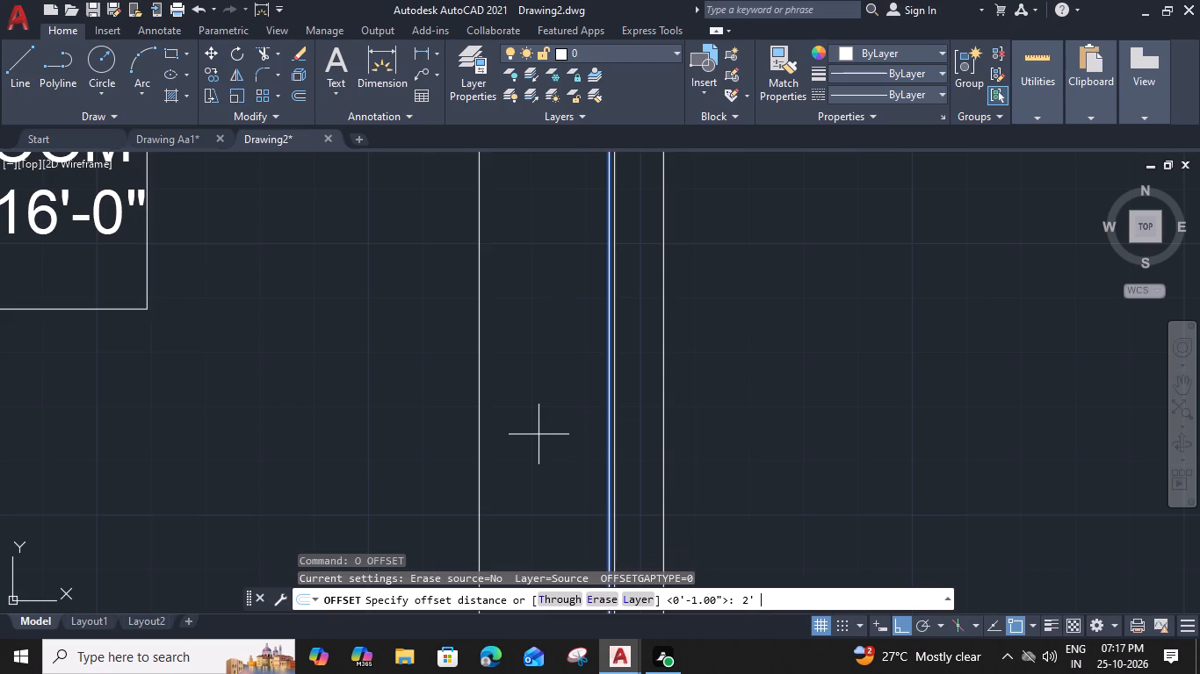
click(502, 441)
scroll(496, 441, down, 1)
key(Escape)
Offset the 2' line another 2" toward the room's interior to form the unit's front.
click(487, 437)
text(O 2")
key(Return)
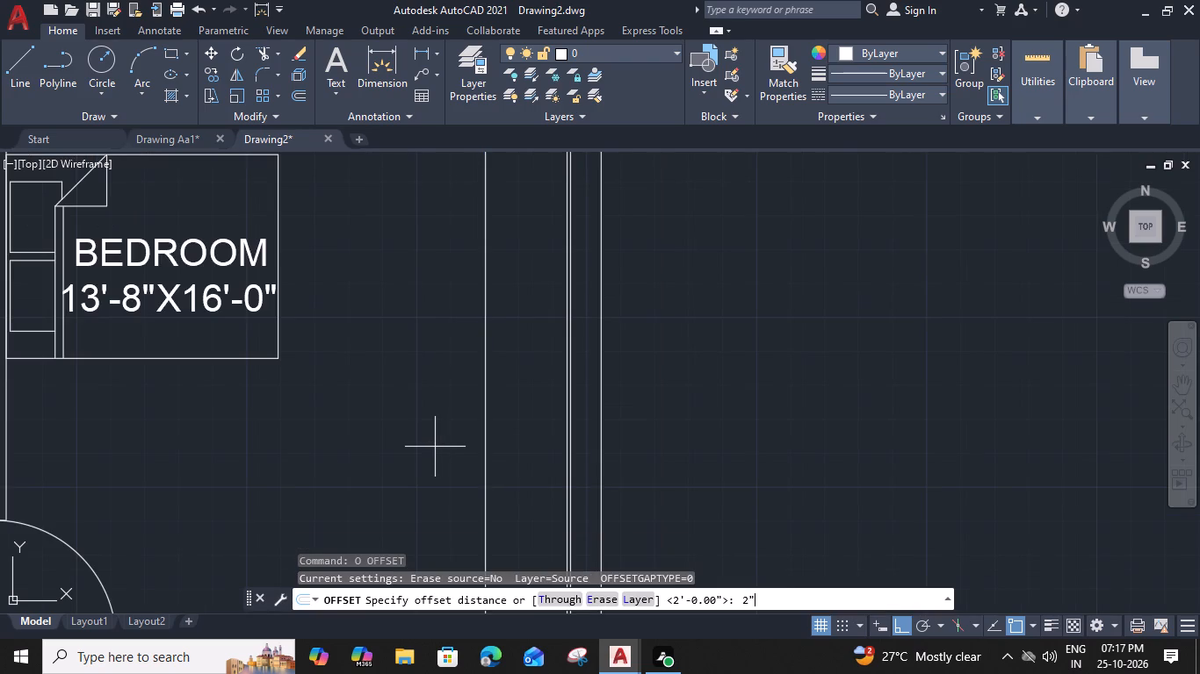
click(428, 443)
key(Escape)
Trim the overrunning line ends at the upper corners of the wall-side unit back to the 1" offset lines.
middle_drag(437, 417, 458, 624)
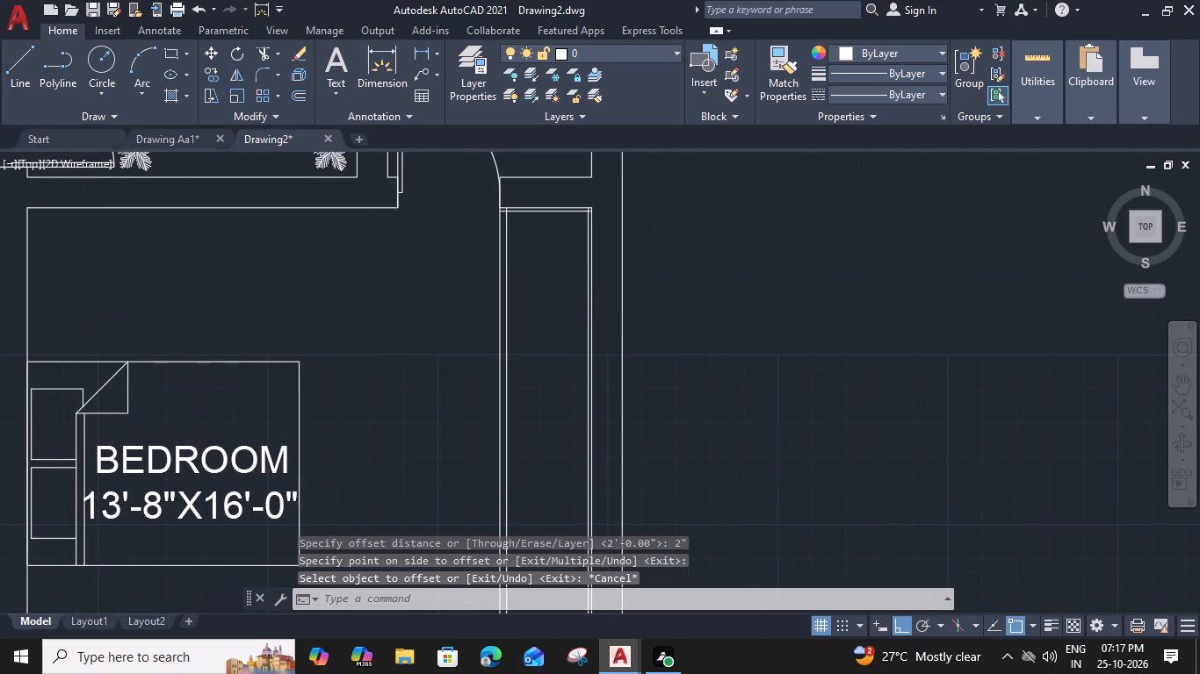
text(TR)
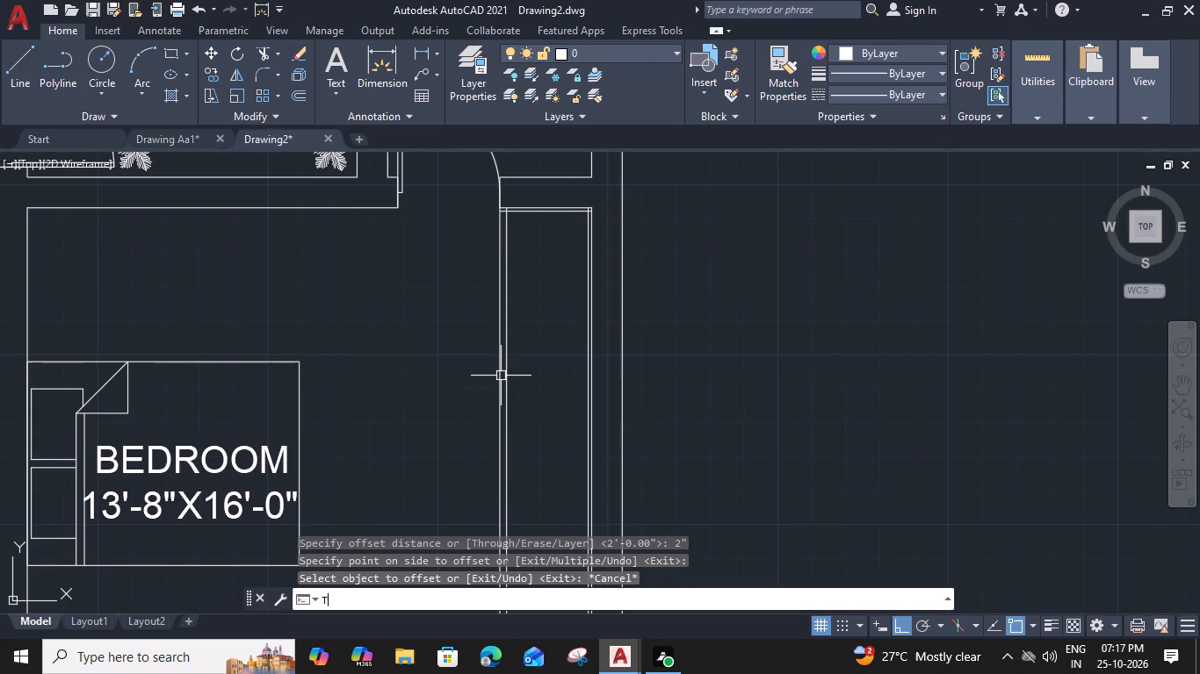
key(space)
scroll(502, 225, up, 4)
middle_drag(504, 214, 463, 448)
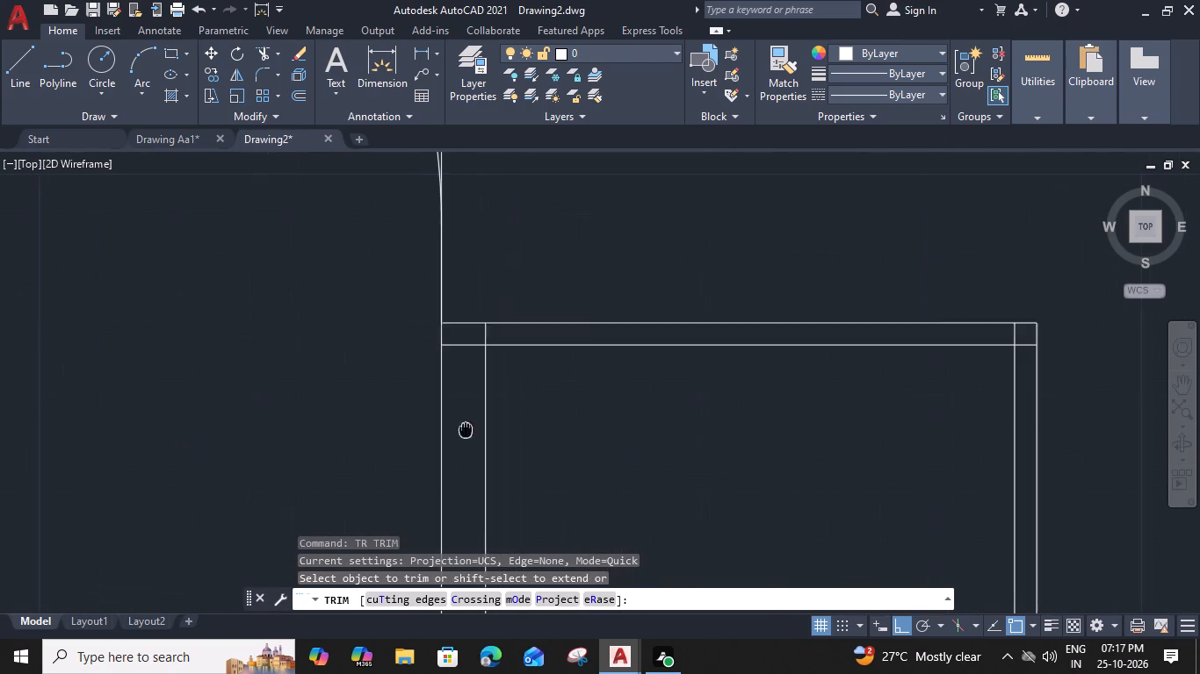
click(434, 350)
click(488, 355)
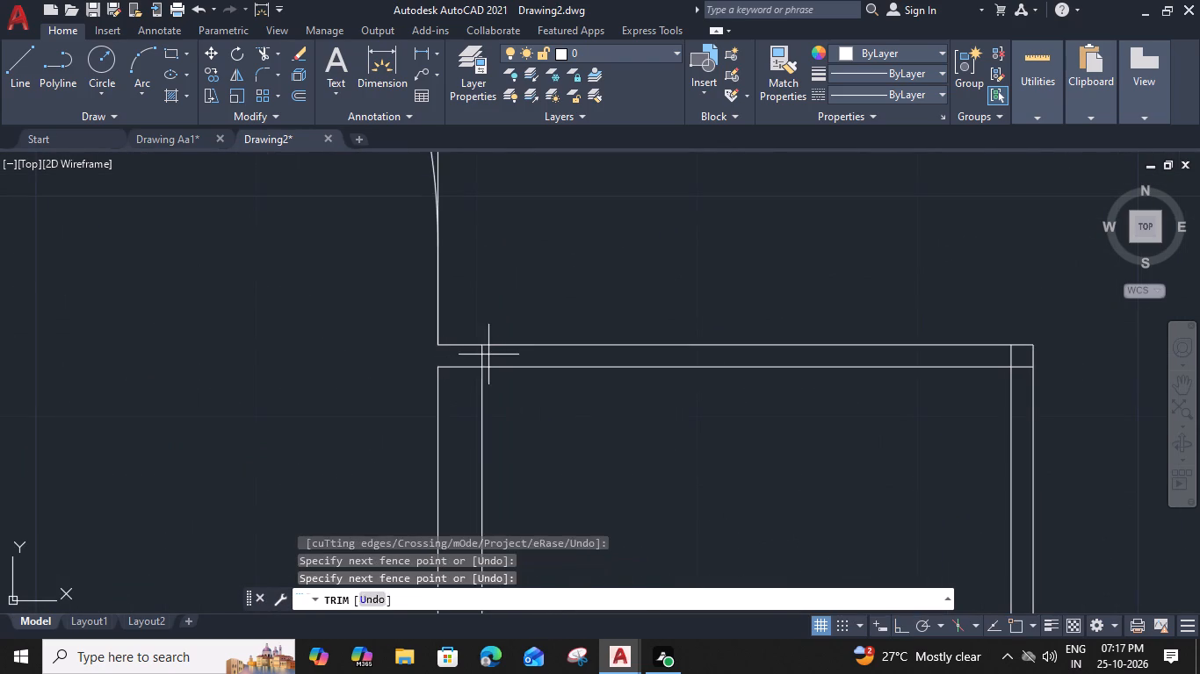
click(477, 357)
click(1012, 356)
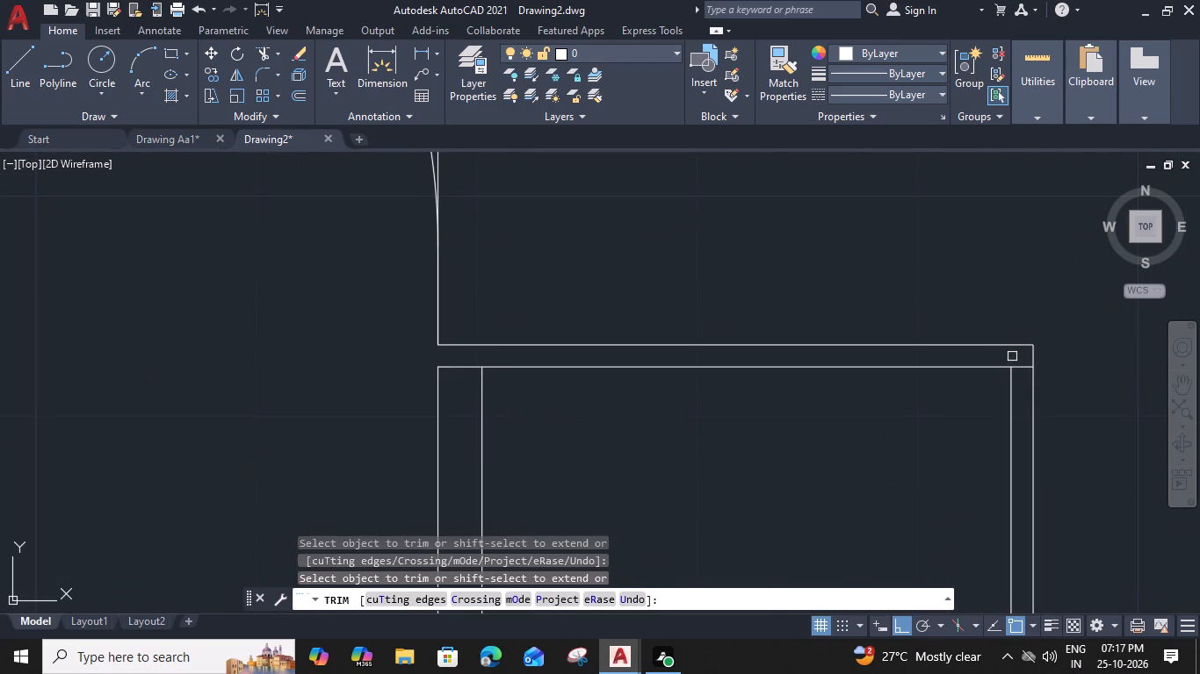
click(1019, 367)
Trim the lower 1" line outside the wall-side unit and the overrunning line ends at its lower corners.
scroll(1020, 367, down, 3)
middle_drag(951, 497, 731, 277)
scroll(719, 355, down, 2)
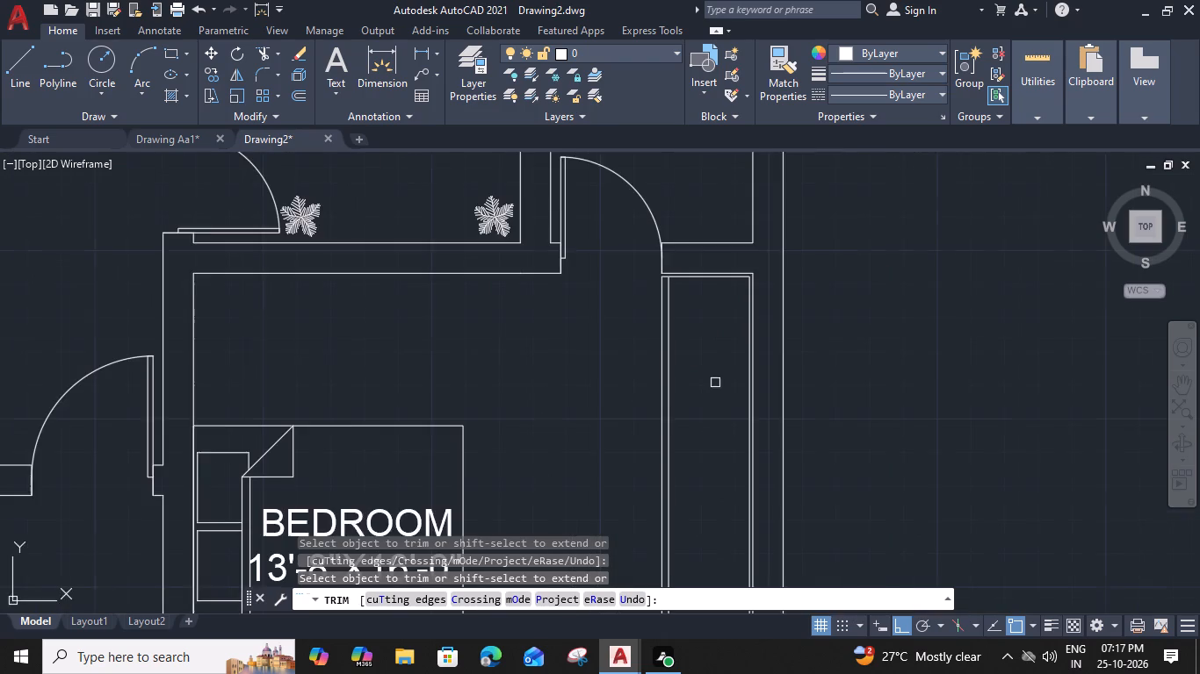
middle_drag(705, 468, 648, 225)
middle_drag(666, 386, 647, 249)
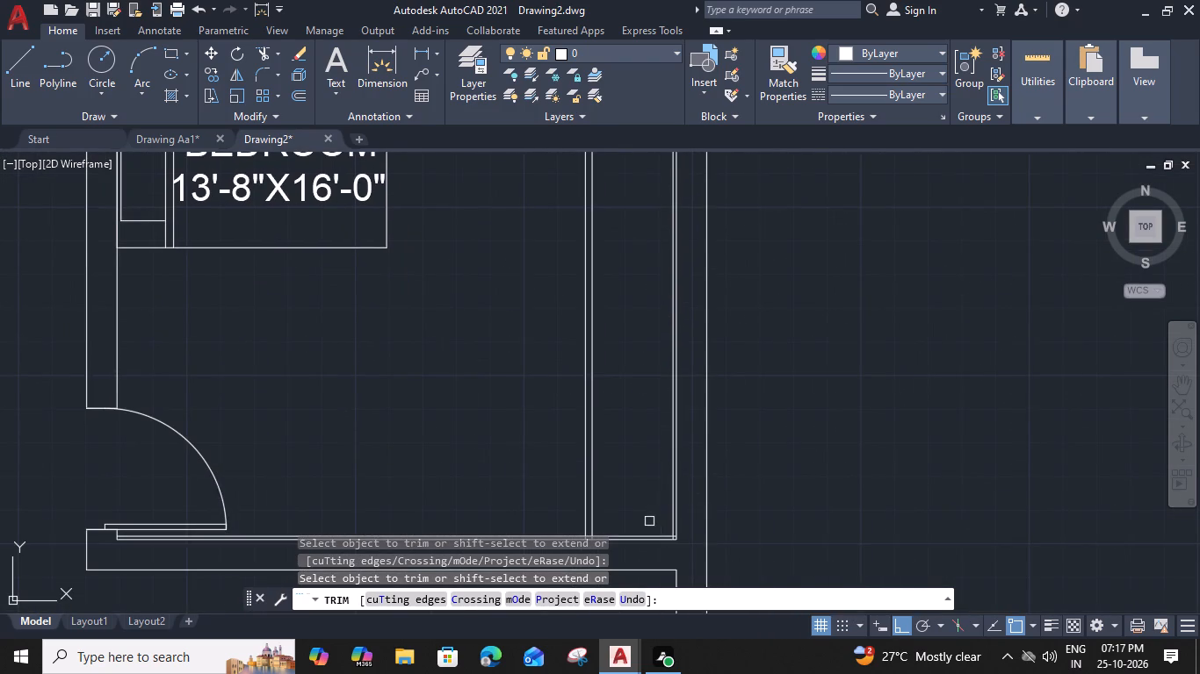
middle_drag(648, 513, 635, 413)
scroll(553, 427, up, 3)
click(604, 465)
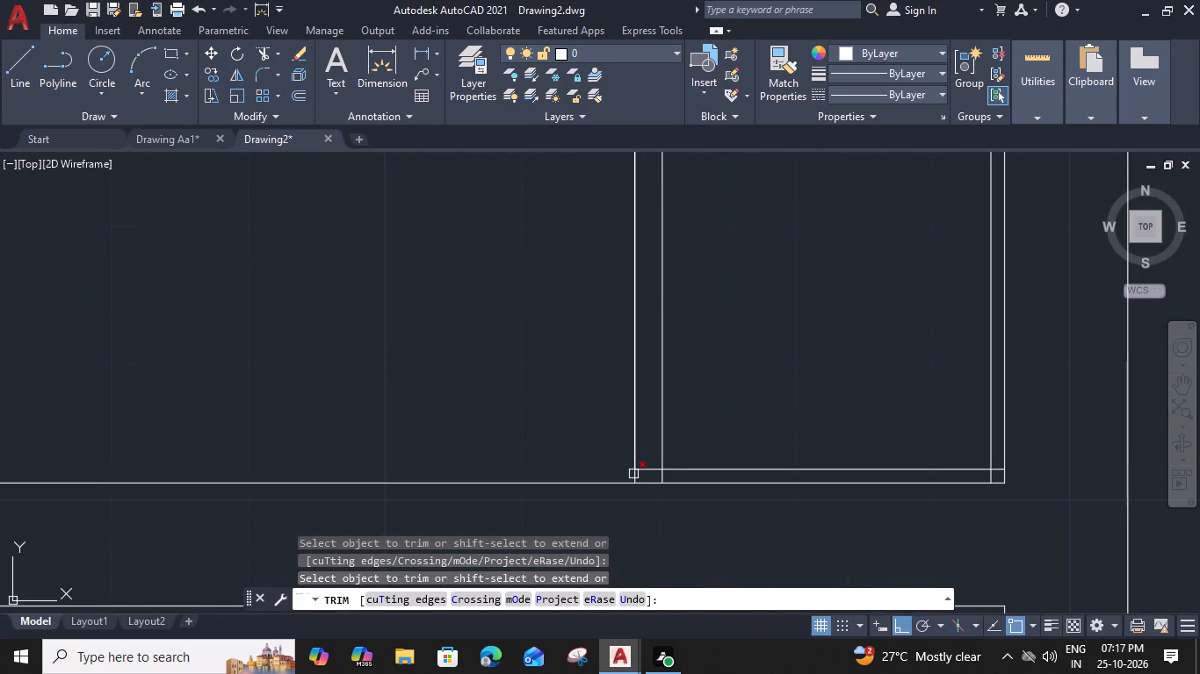
click(639, 478)
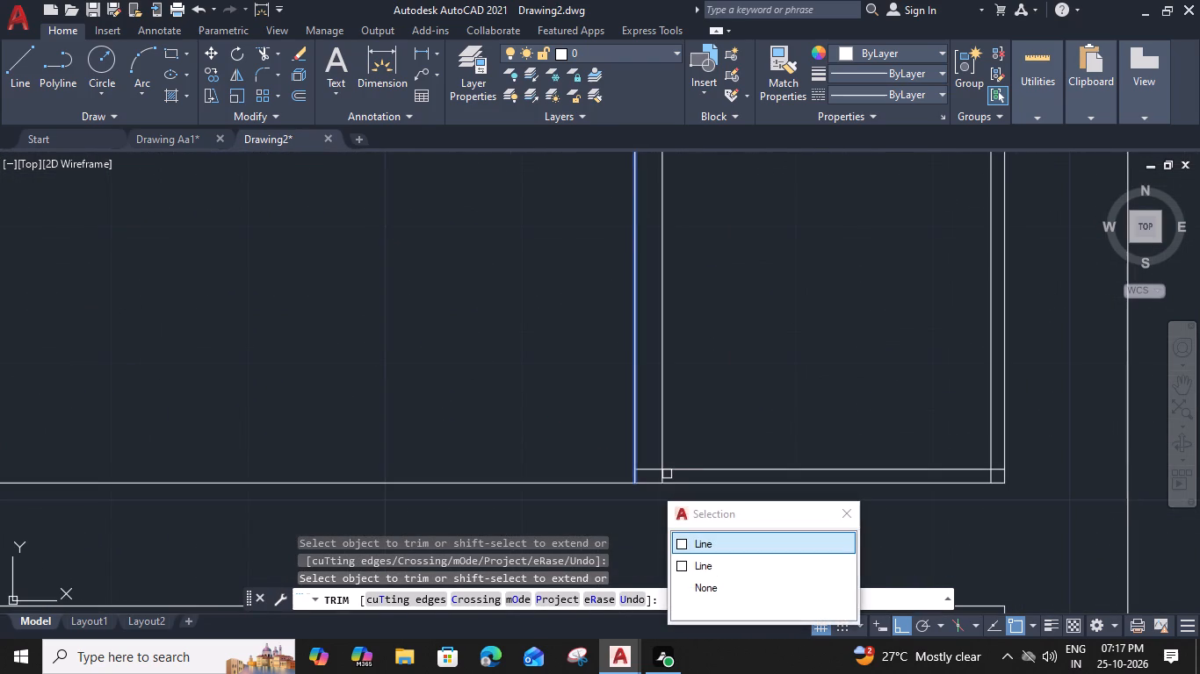
scroll(665, 475, up, 3)
click(592, 477)
click(719, 480)
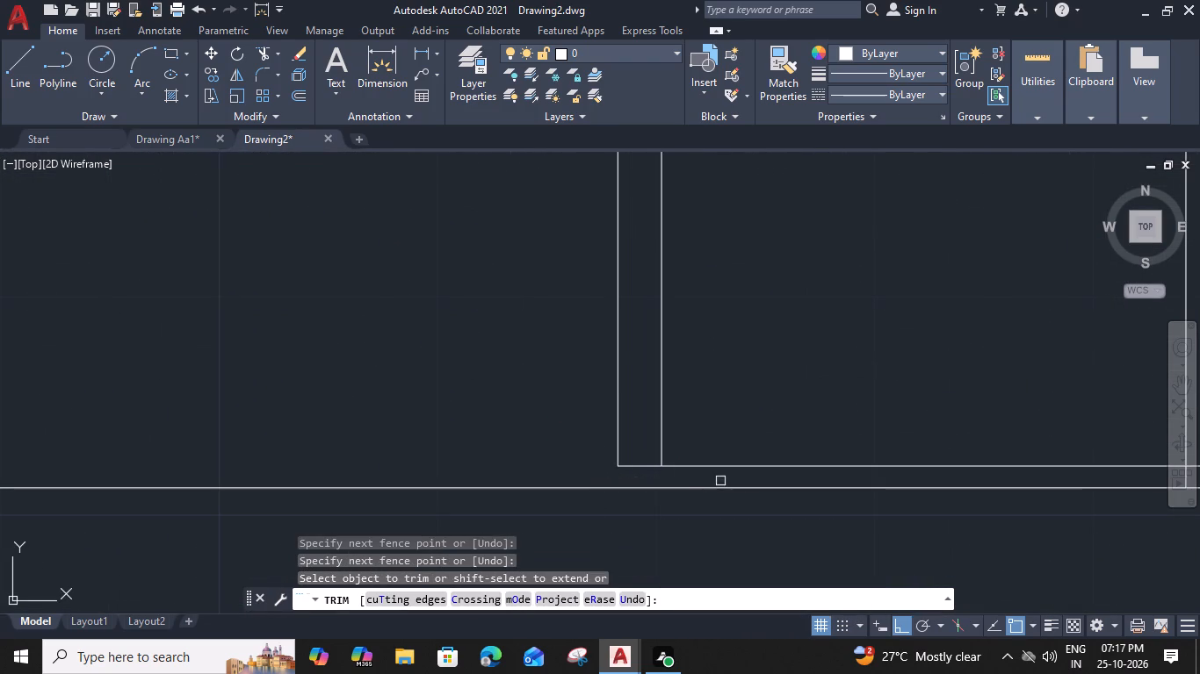
middle_drag(813, 469, 187, 428)
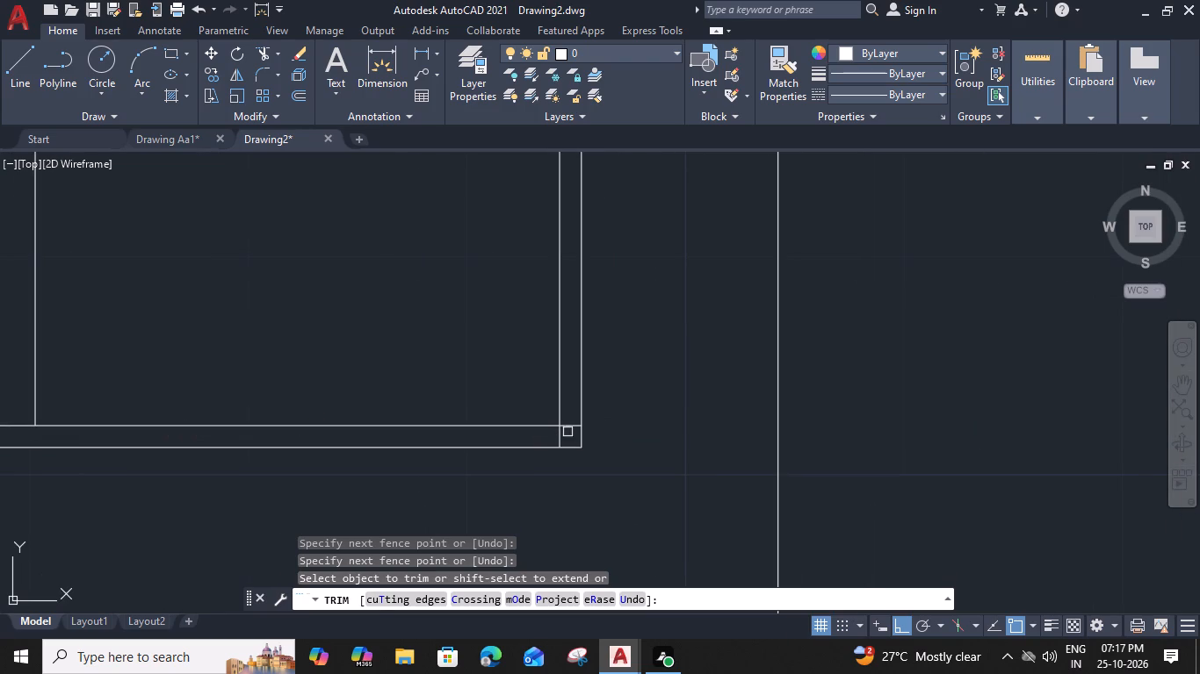
click(569, 420)
click(555, 443)
key(Escape)
scroll(540, 420, down, 2)
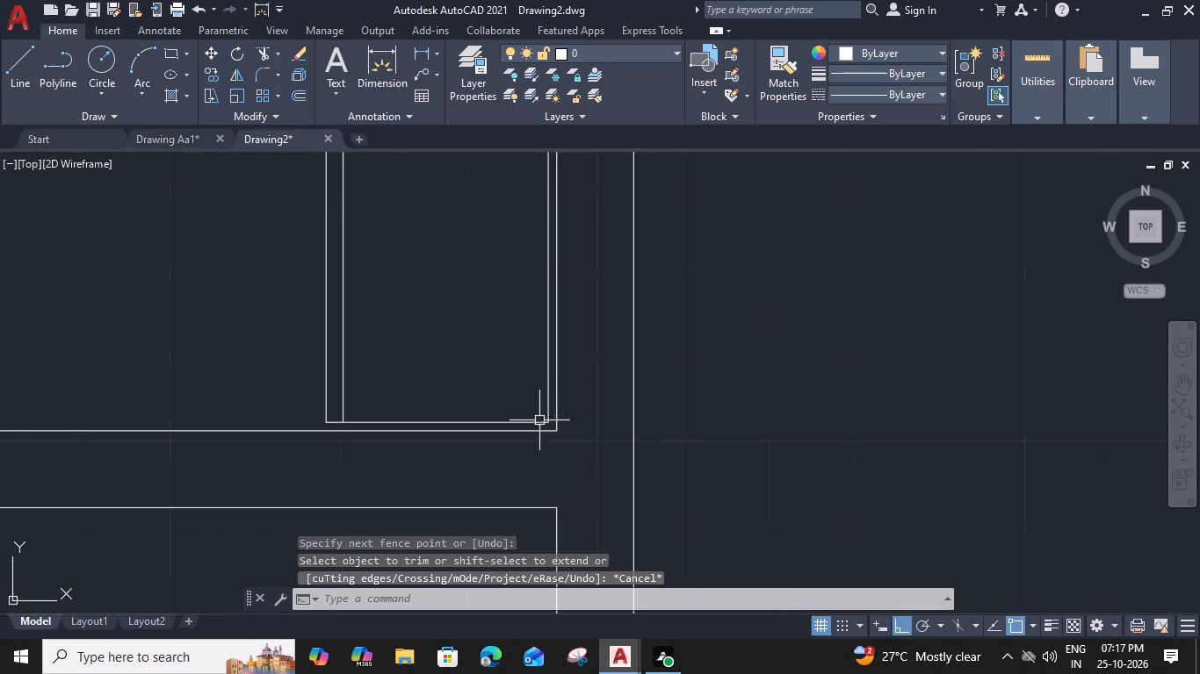
Offset the bottom line of the bedroom's wall-side unit 3' upward into the unit.
scroll(488, 376, down, 2)
middle_drag(488, 376, 555, 450)
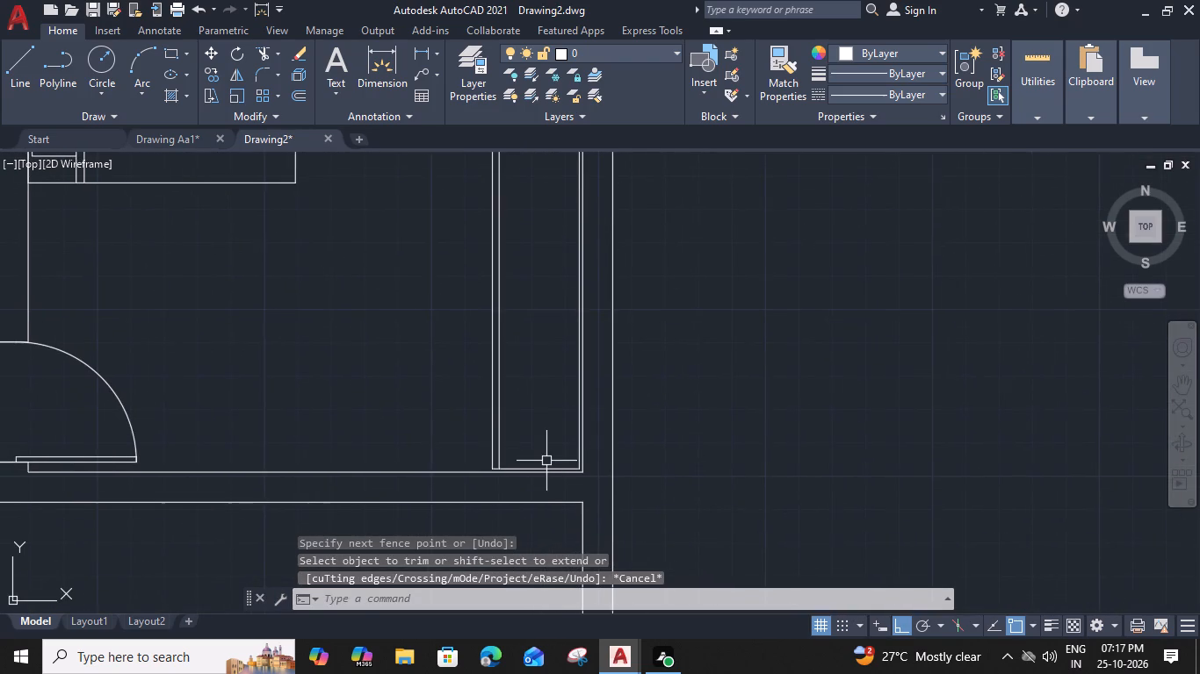
scroll(546, 461, up, 1)
click(548, 473)
text(O)
key(space)
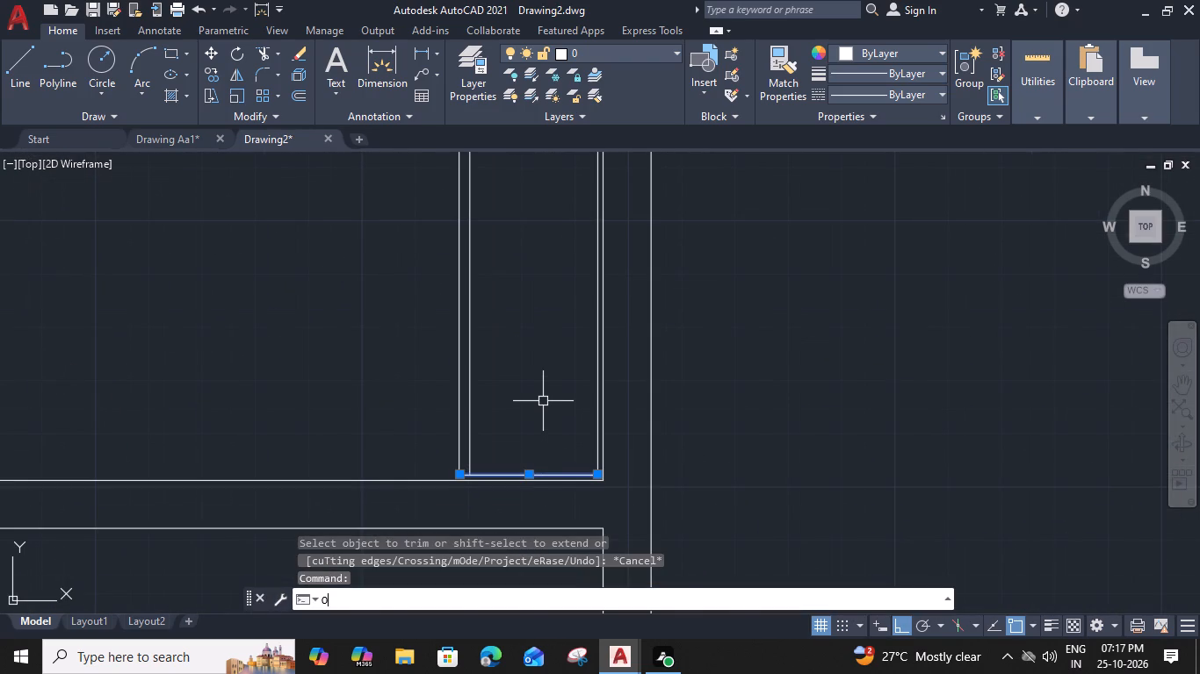
text(3')
key(space)
click(542, 362)
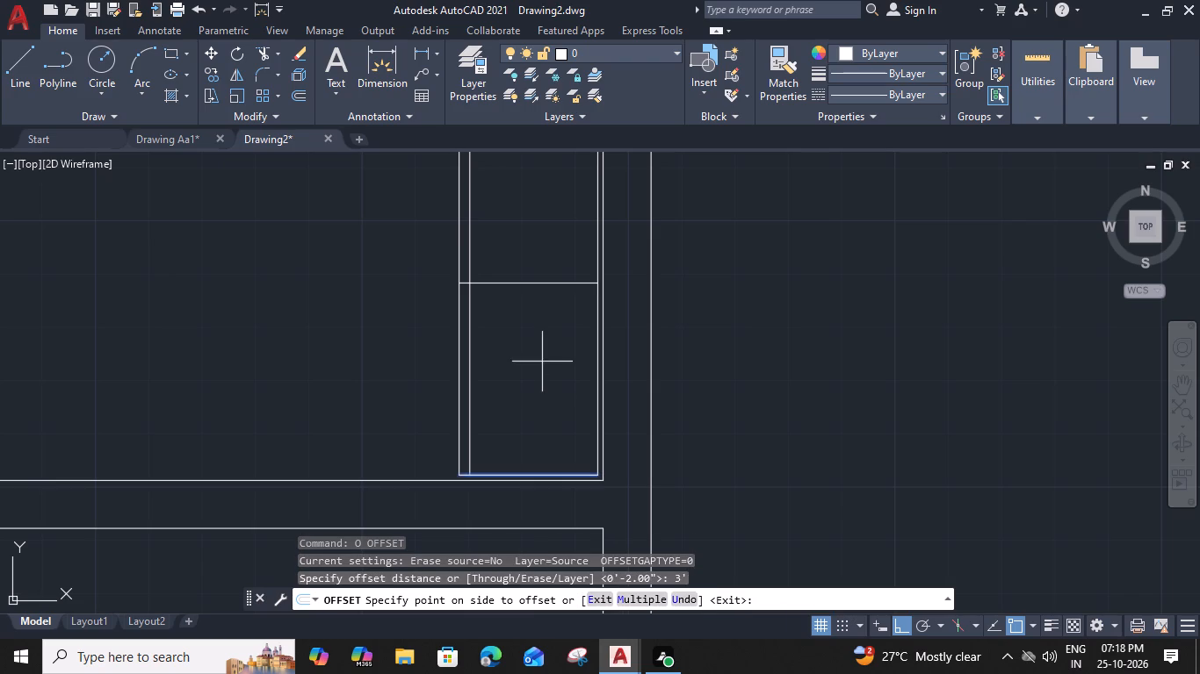
Offset the top line of the wall-side unit 3' downward into the unit.
scroll(539, 341, down, 1)
middle_drag(540, 353, 539, 587)
scroll(531, 259, down, 2)
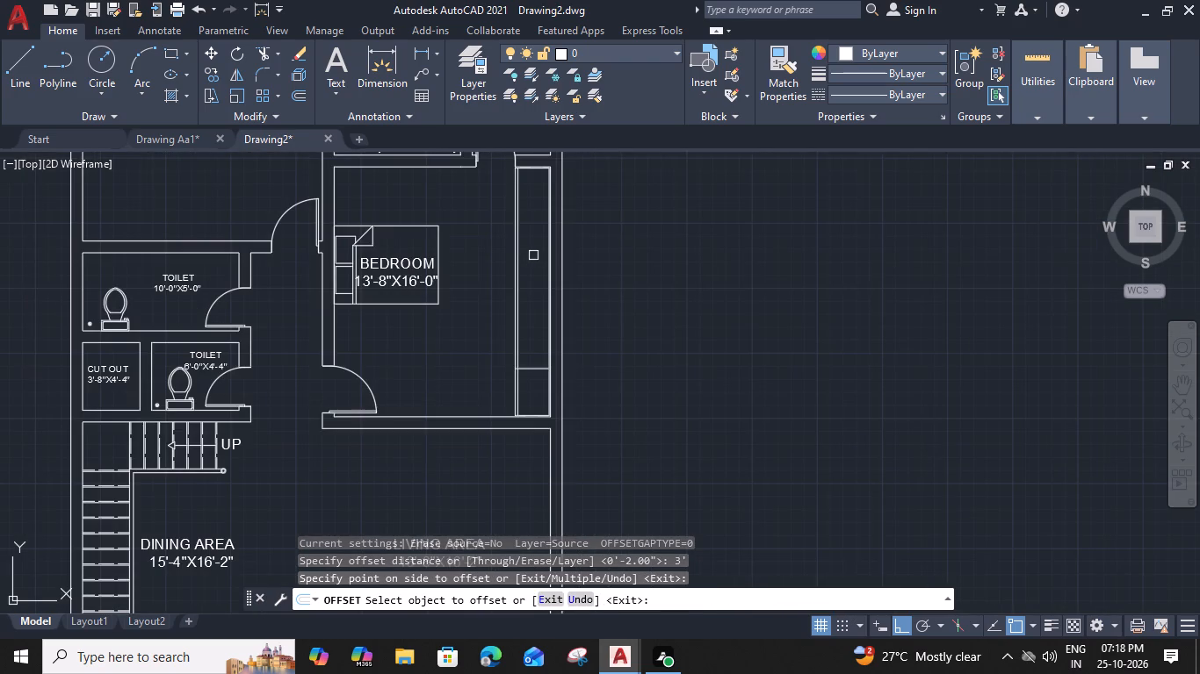
scroll(532, 190, up, 3)
middle_drag(534, 176, 515, 420)
scroll(513, 405, up, 2)
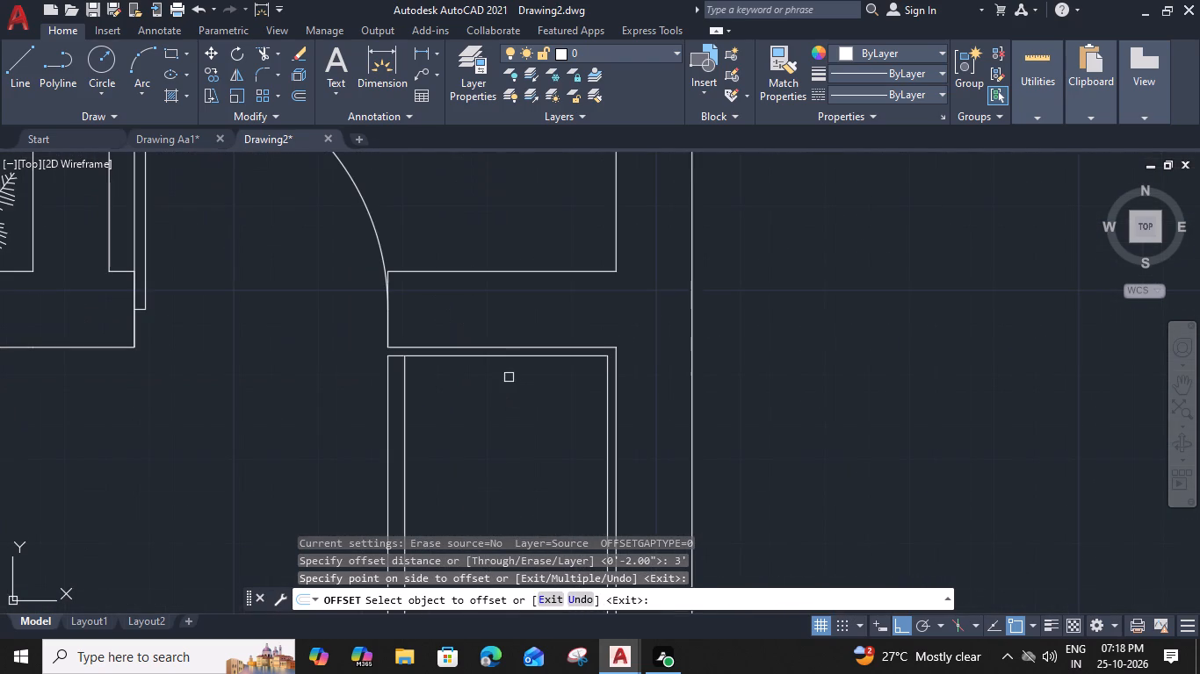
click(510, 358)
scroll(513, 465, down, 2)
middle_drag(517, 469, 514, 469)
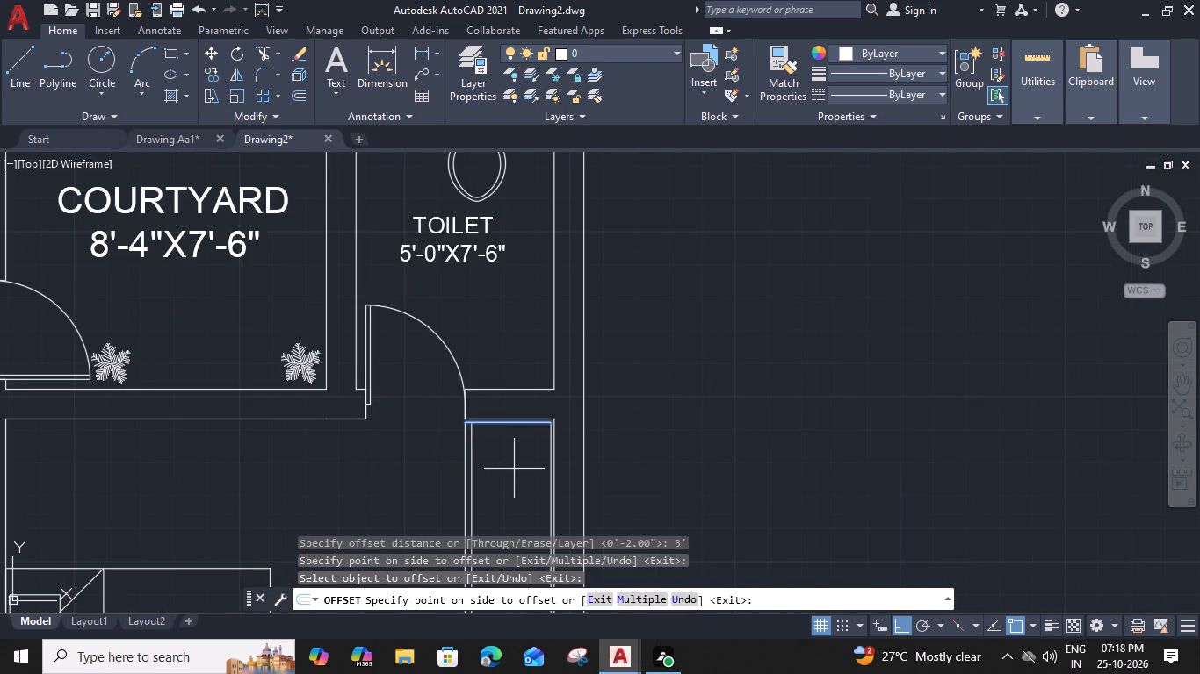
middle_drag(514, 469, 511, 280)
click(524, 432)
key(Escape)
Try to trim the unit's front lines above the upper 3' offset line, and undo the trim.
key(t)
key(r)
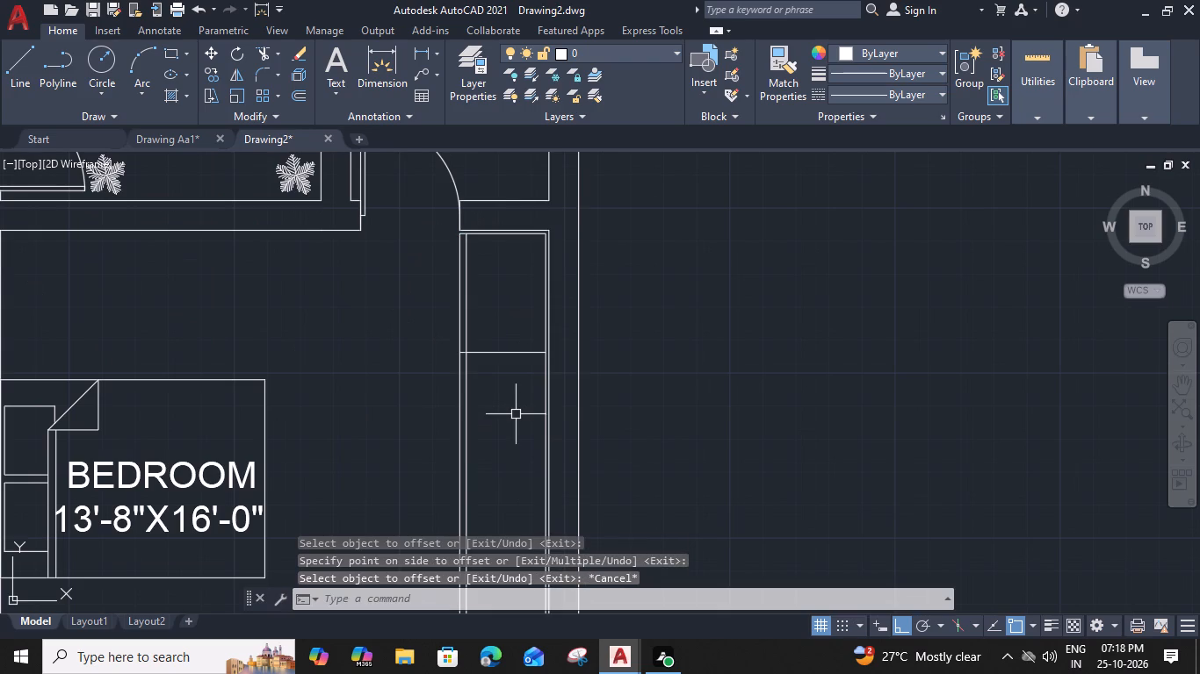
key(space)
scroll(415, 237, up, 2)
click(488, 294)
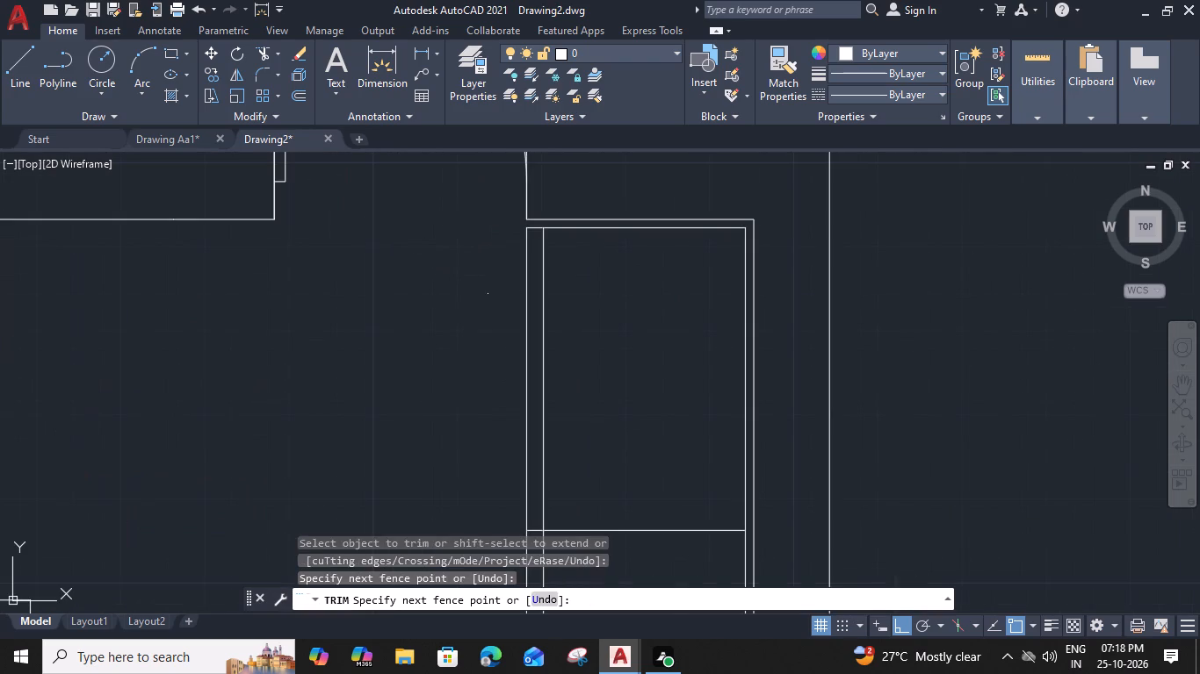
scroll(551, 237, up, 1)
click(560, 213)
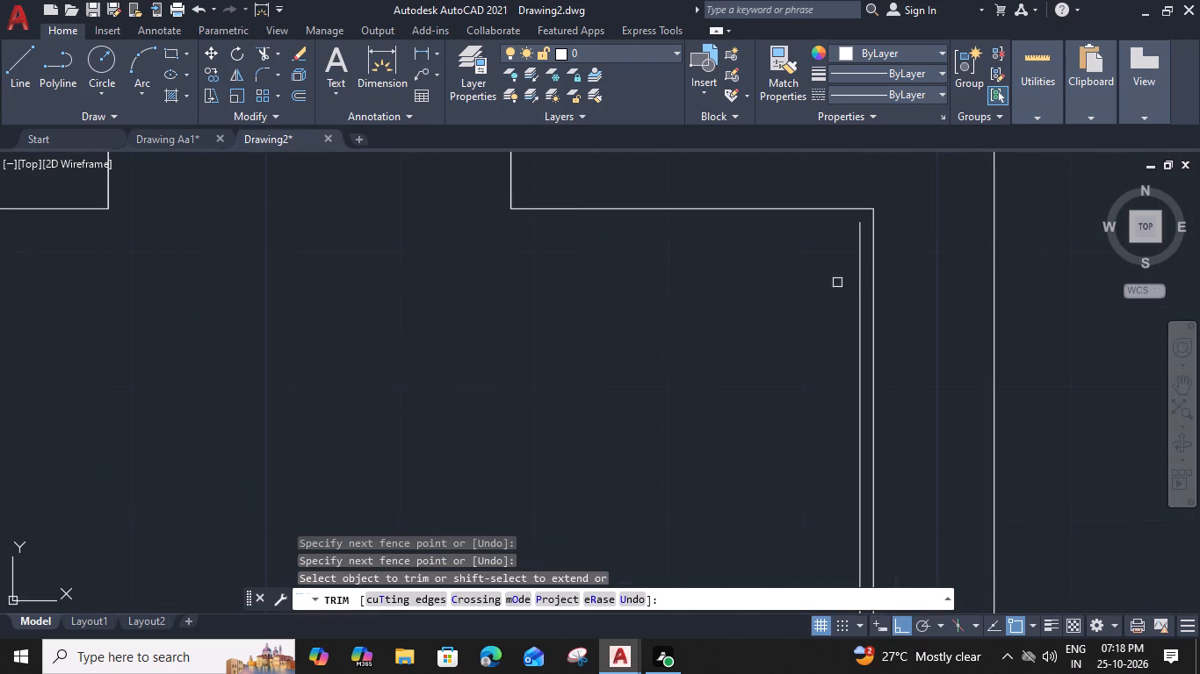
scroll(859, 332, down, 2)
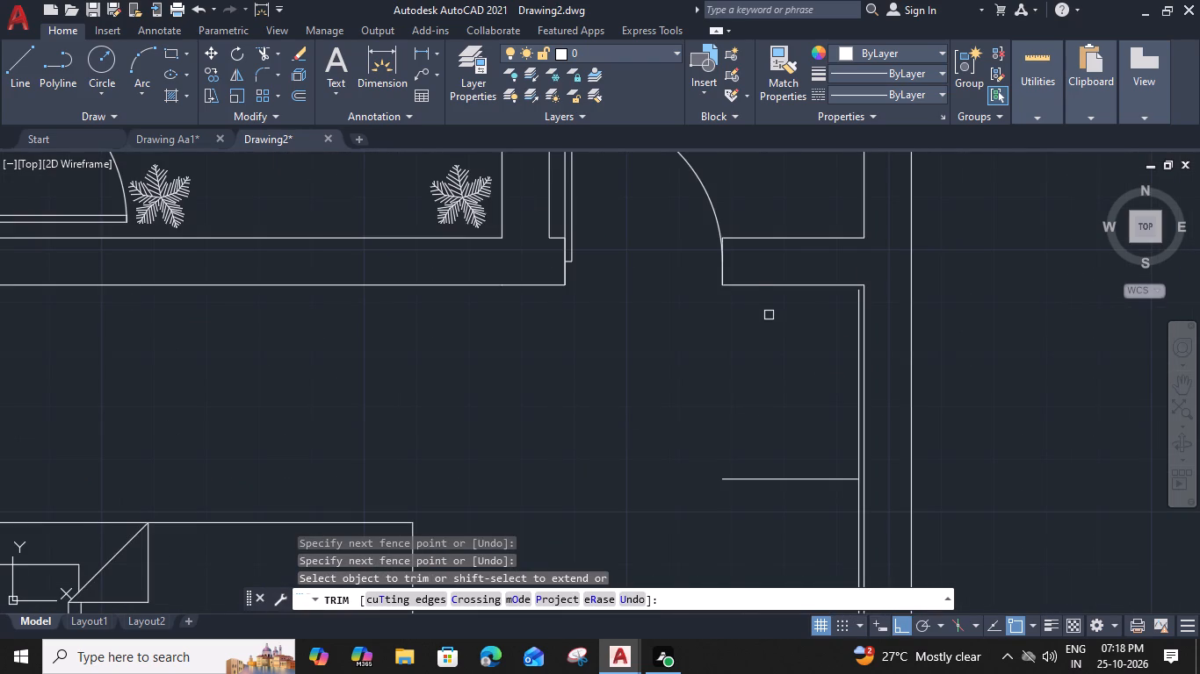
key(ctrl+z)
Trim the unit's front and wall-side lines above the upper 3' offset line and remove the leftover 1" top line.
click(502, 316)
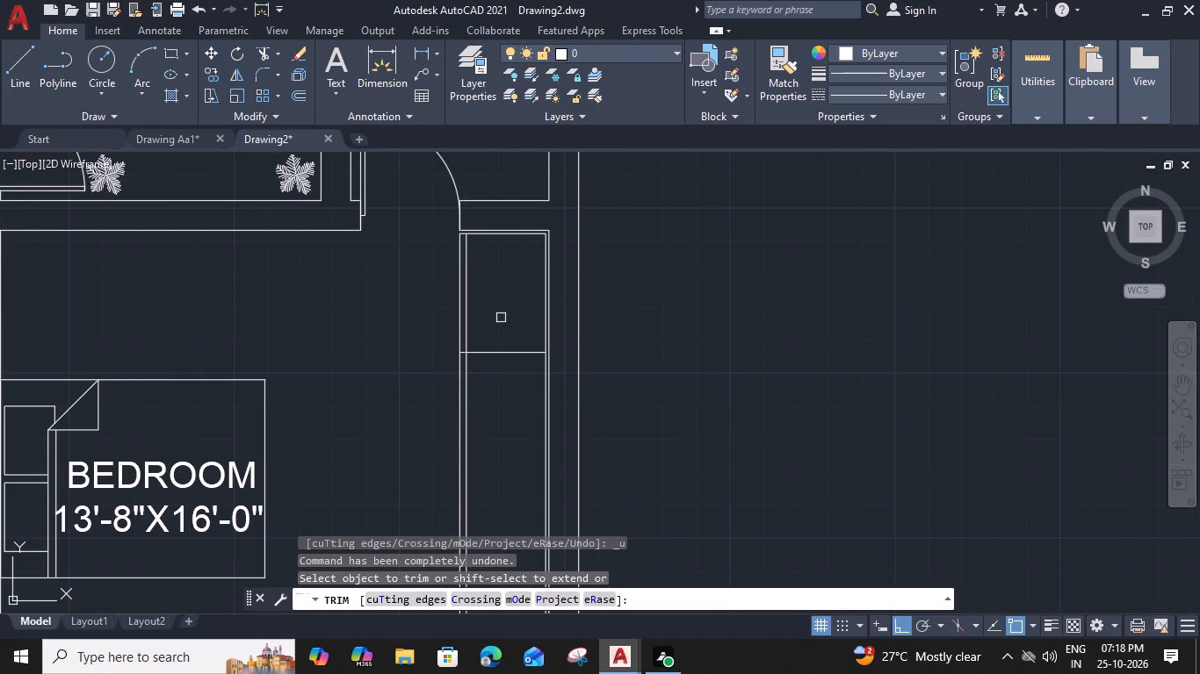
click(405, 329)
scroll(506, 298, up, 1)
scroll(572, 344, up, 1)
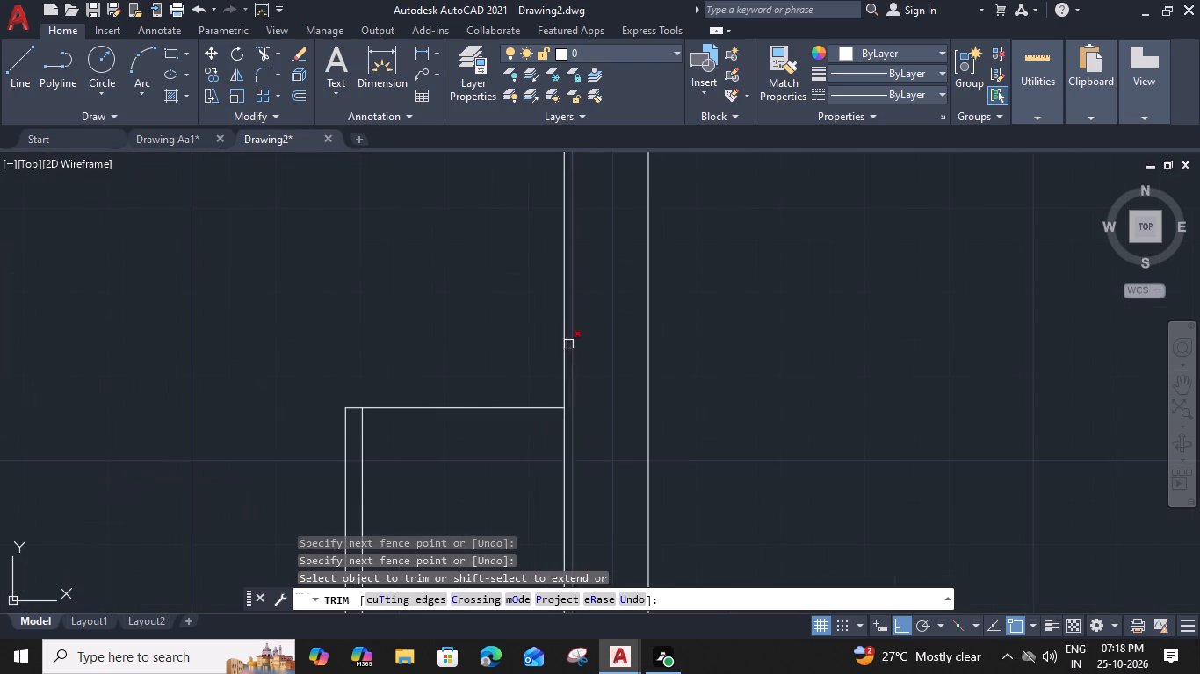
click(564, 344)
middle_drag(475, 452, 477, 583)
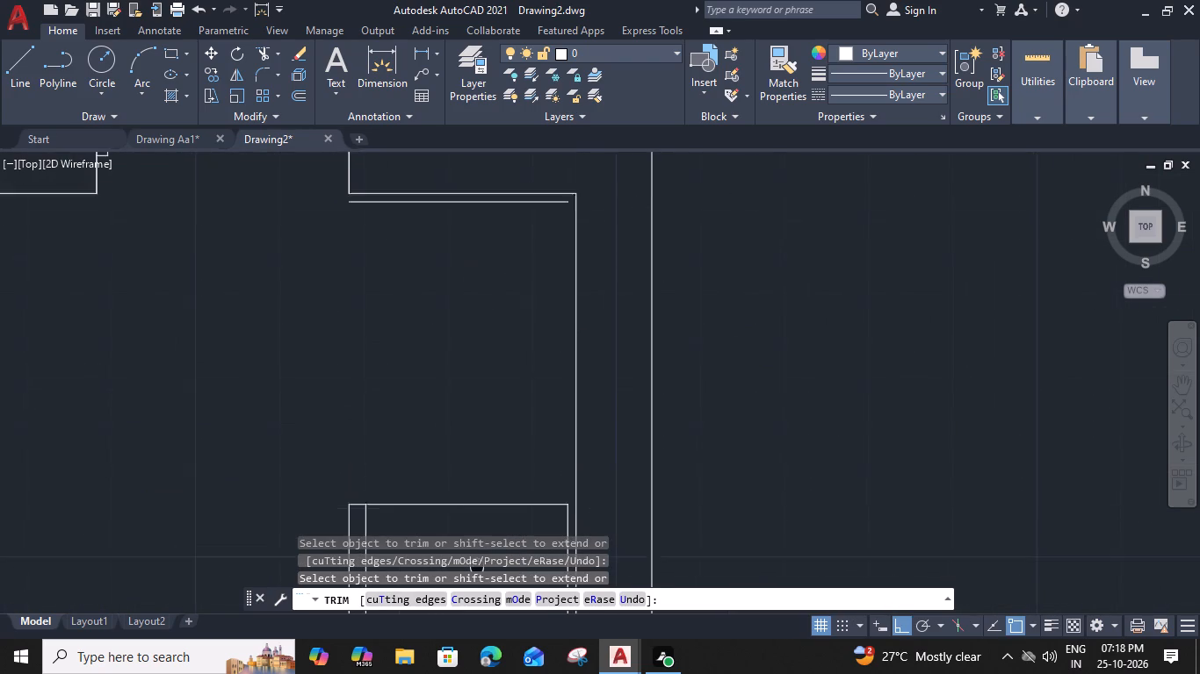
middle_drag(477, 583, 479, 582)
click(449, 233)
Trim the unit's front and wall-side lines below the lower 3' offset line and remove the leftover 1" bottom line.
scroll(449, 238, down, 3)
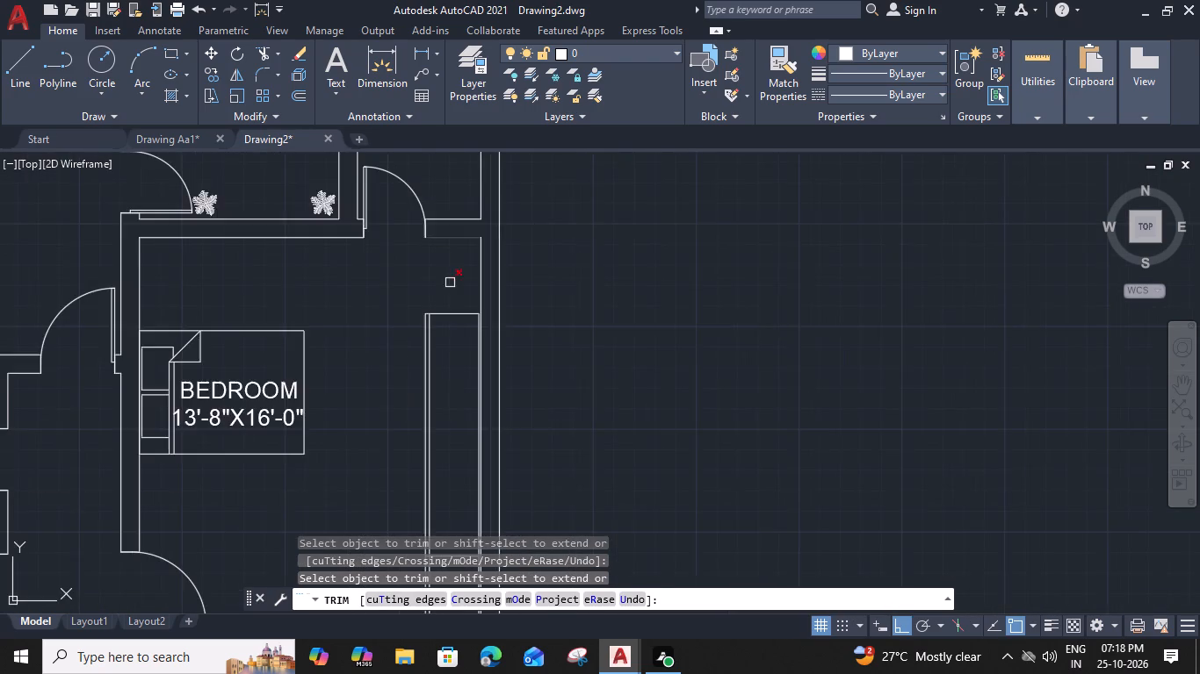
middle_drag(441, 434, 447, 228)
scroll(431, 385, up, 3)
click(408, 393)
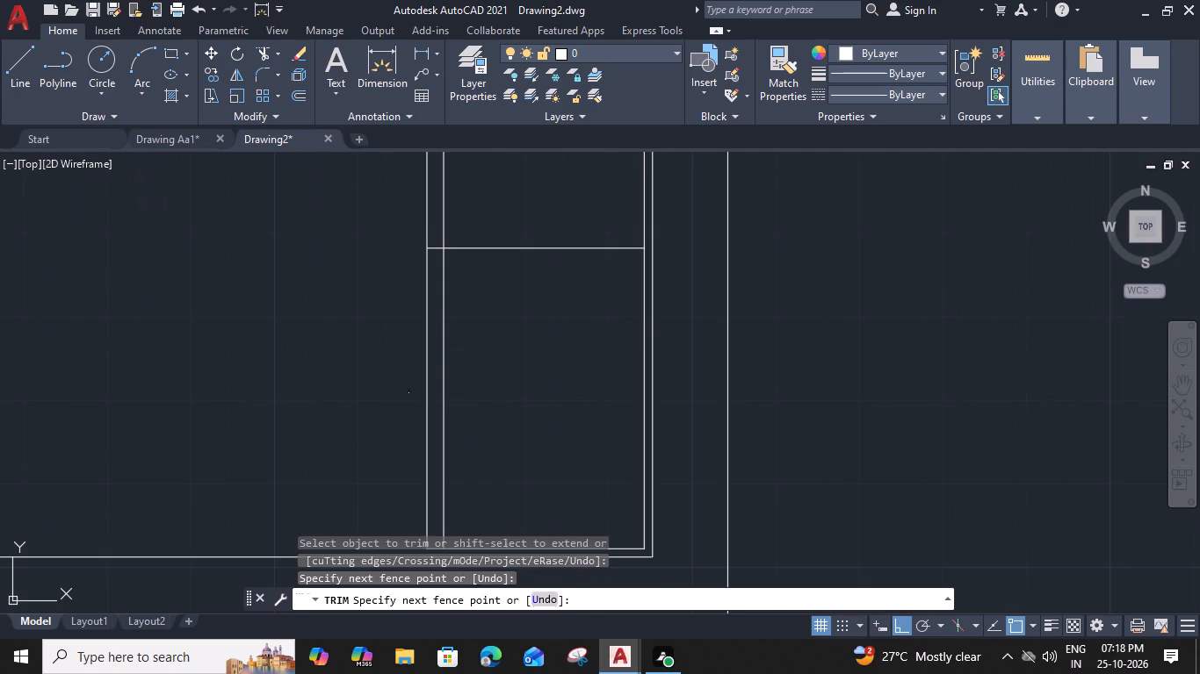
click(495, 400)
click(642, 300)
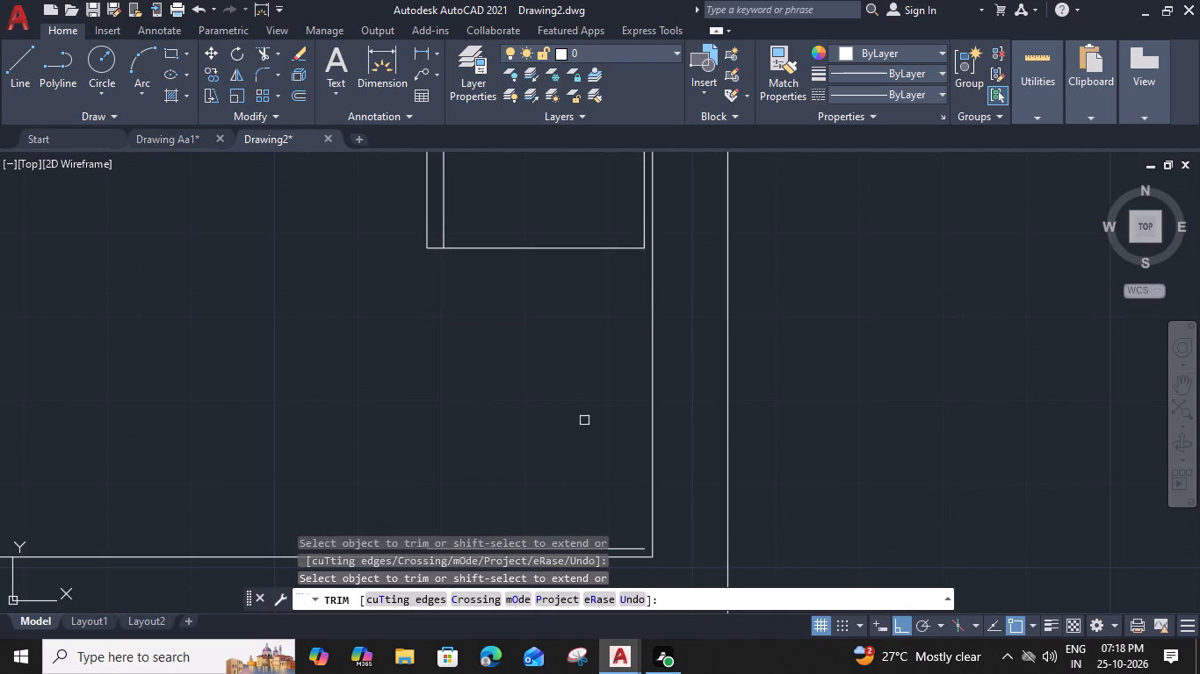
middle_drag(584, 419, 572, 322)
click(578, 450)
key(Escape)
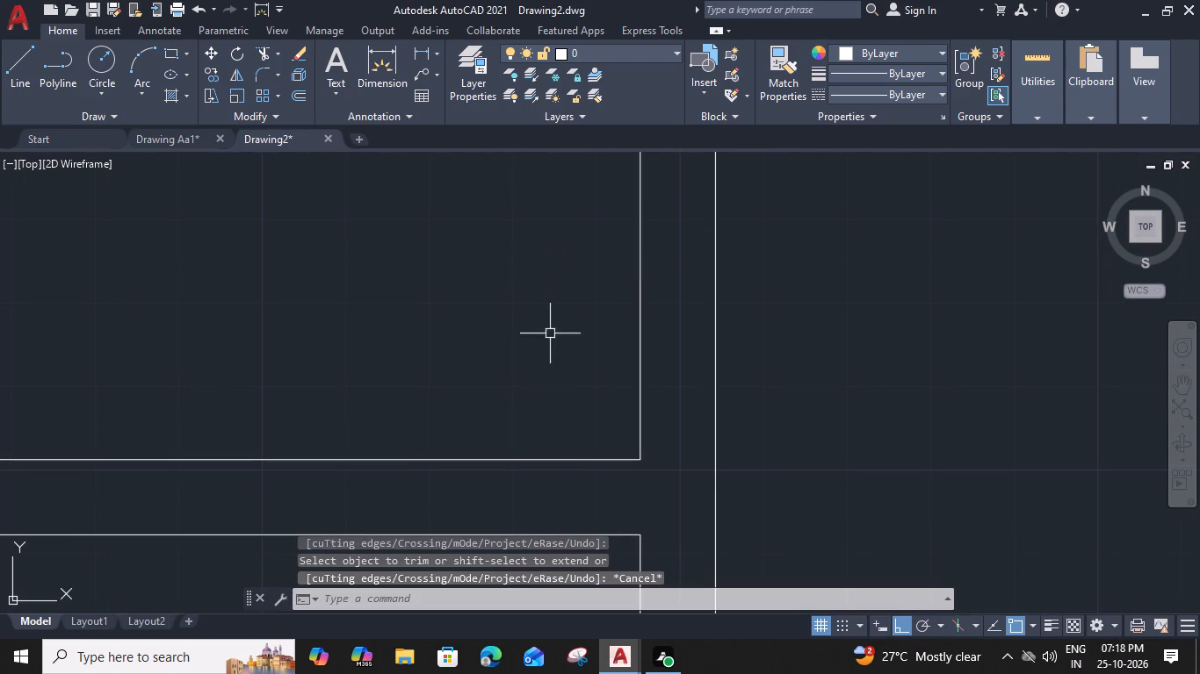
Draw a vertical line through the middle of the shortened unit, from its top line to its bottom line.
scroll(550, 335, down, 3)
middle_drag(550, 340, 549, 513)
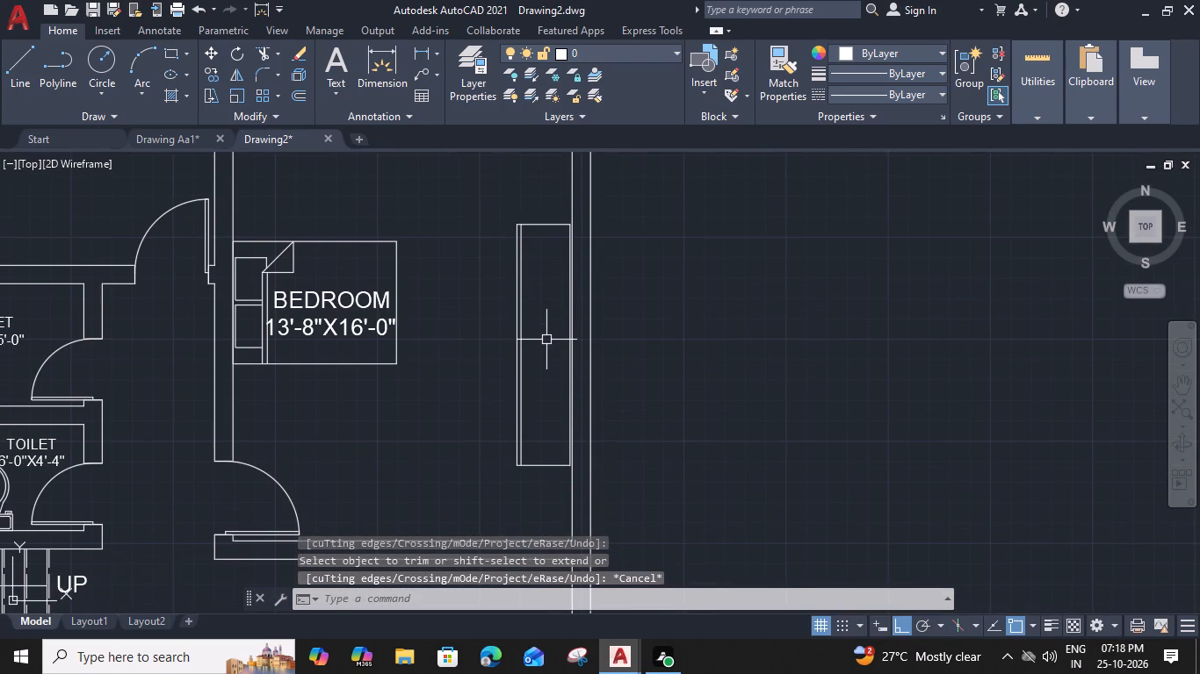
text(L)
key(space)
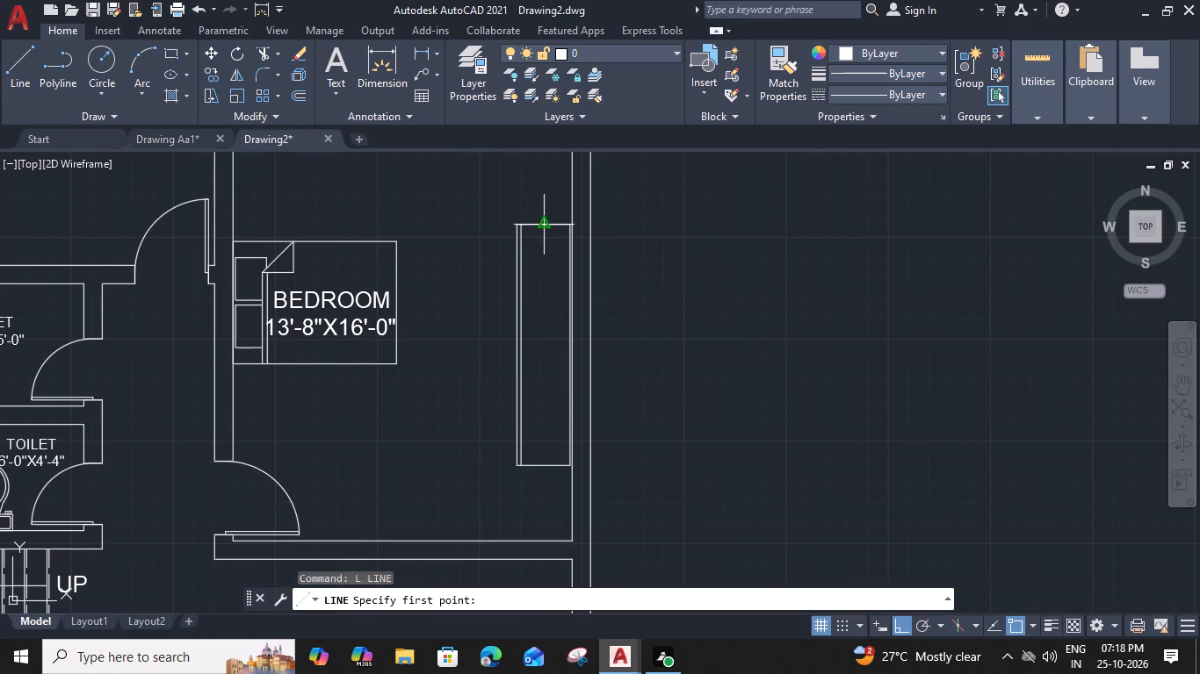
click(542, 224)
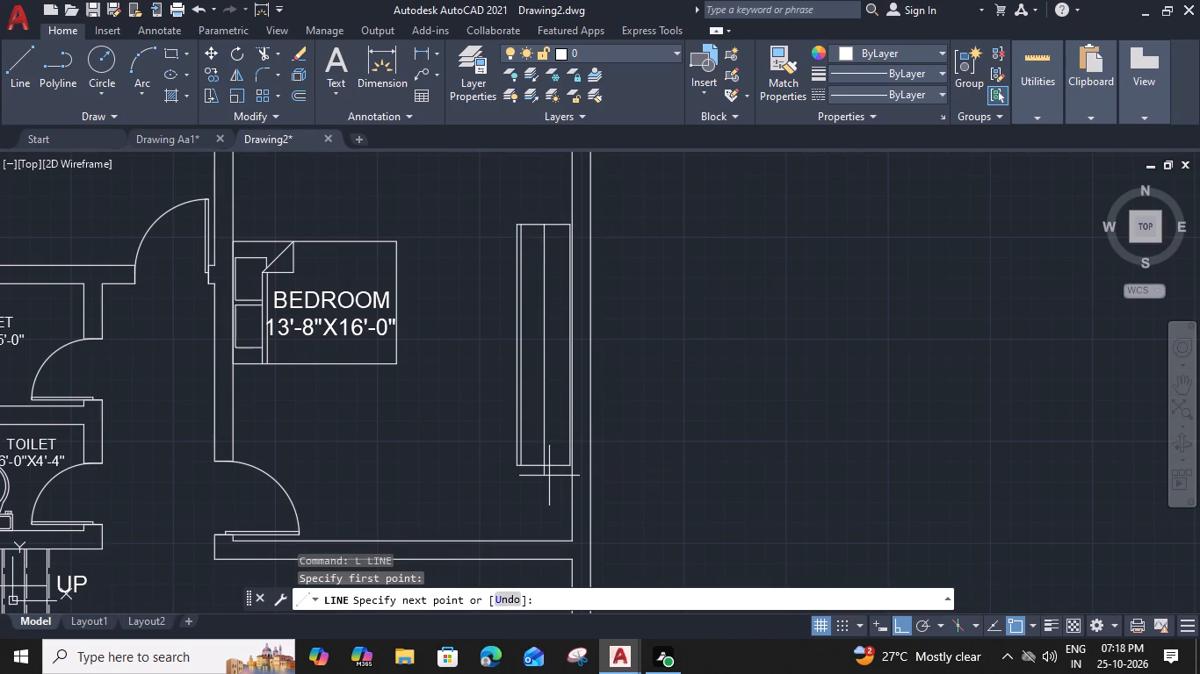
click(540, 465)
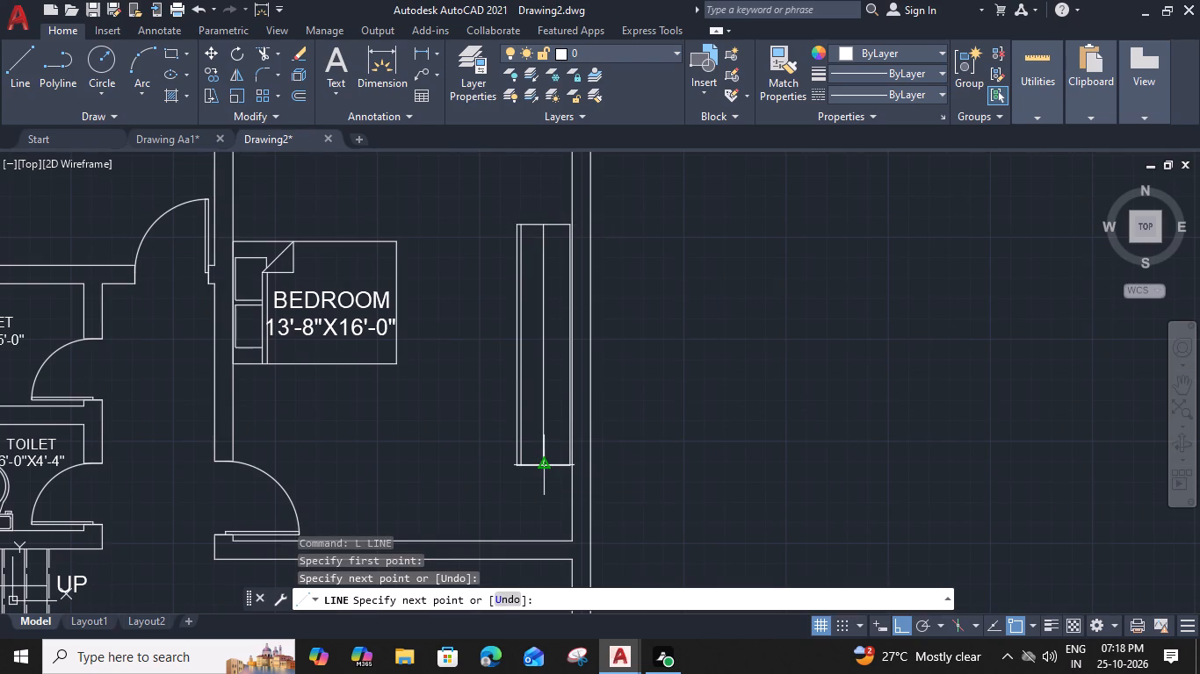
key(Escape)
Draw two crossing slanted lines across the unit's lower end, from the inner front line to the wall-side line.
text(L)
key(space)
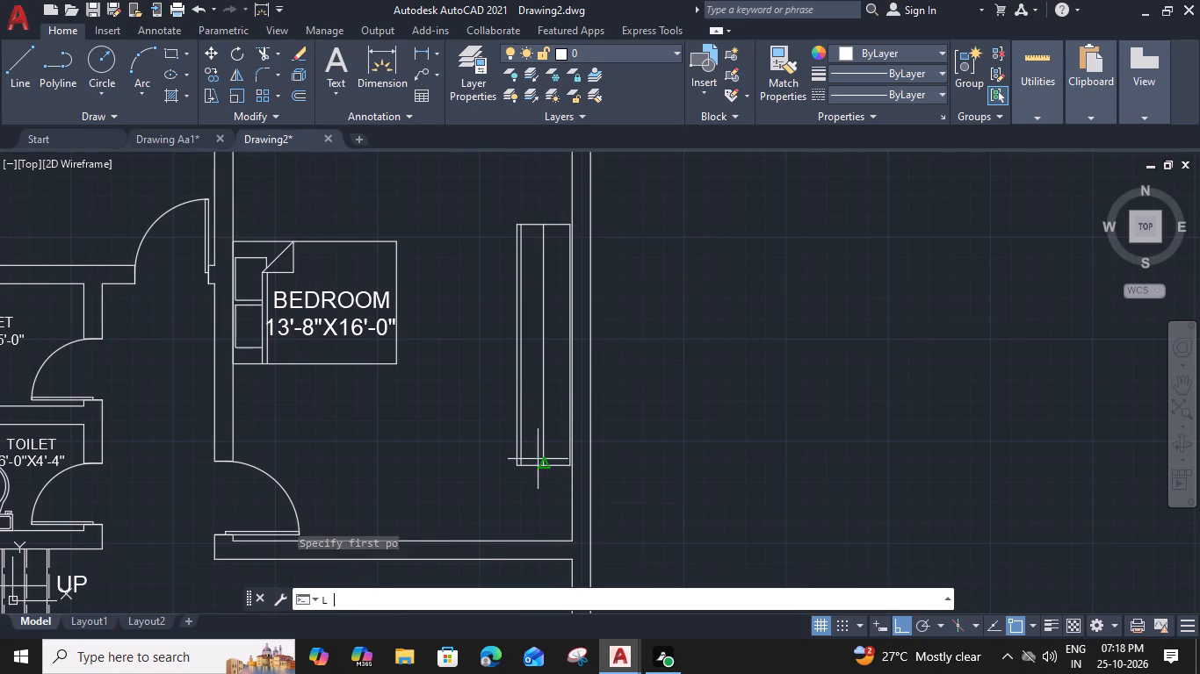
scroll(526, 465, up, 2)
click(518, 472)
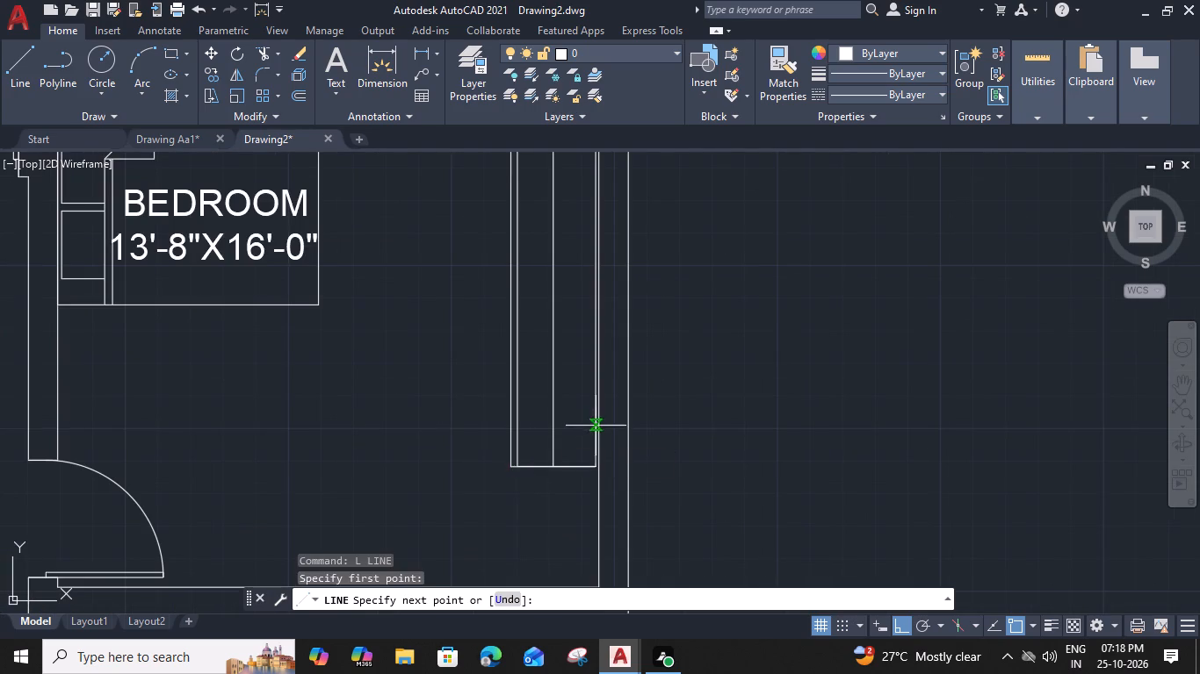
scroll(592, 441, up, 3)
click(600, 441)
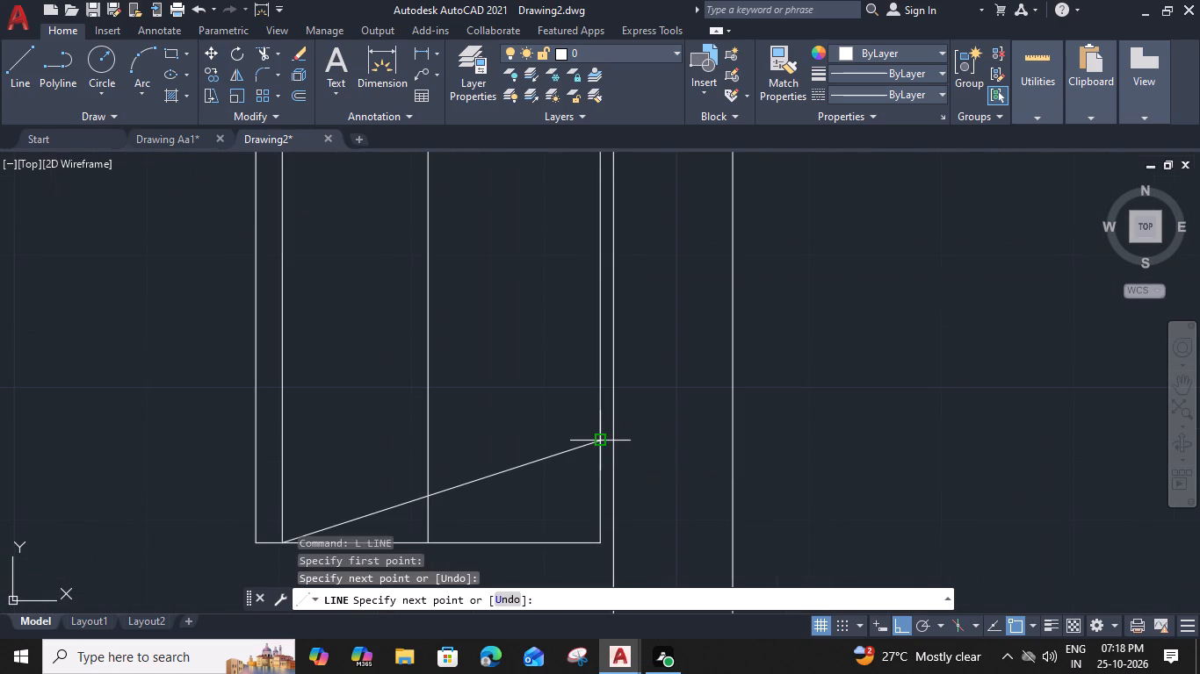
key(space)
key(space)
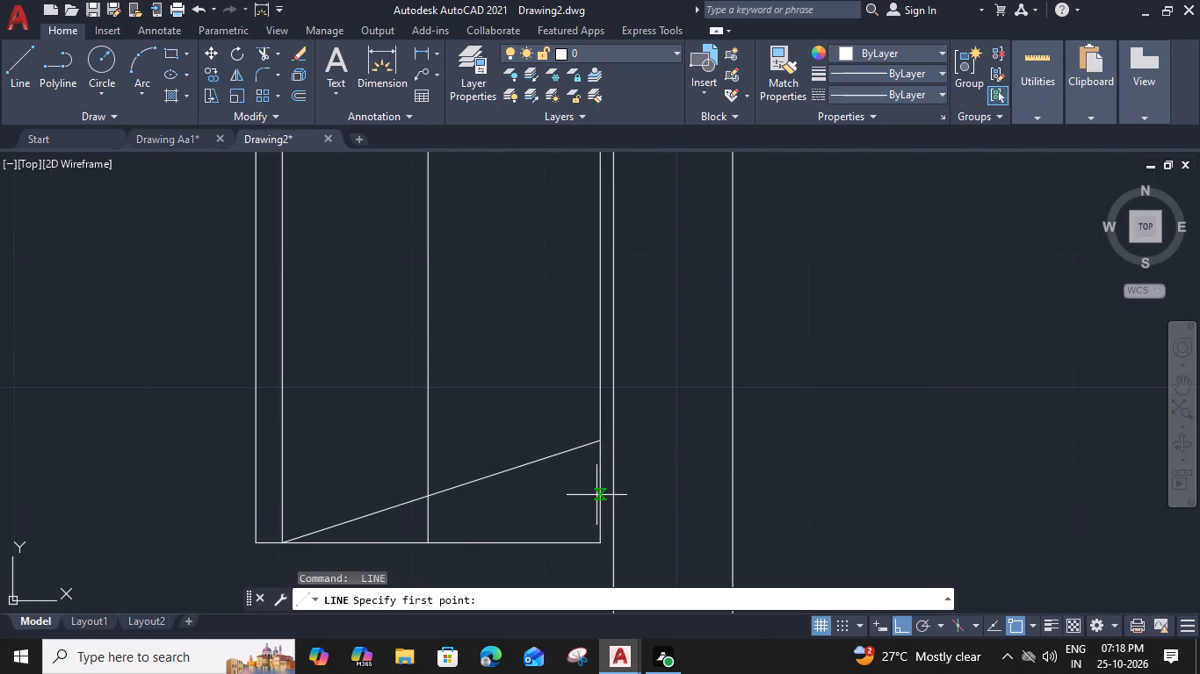
click(599, 495)
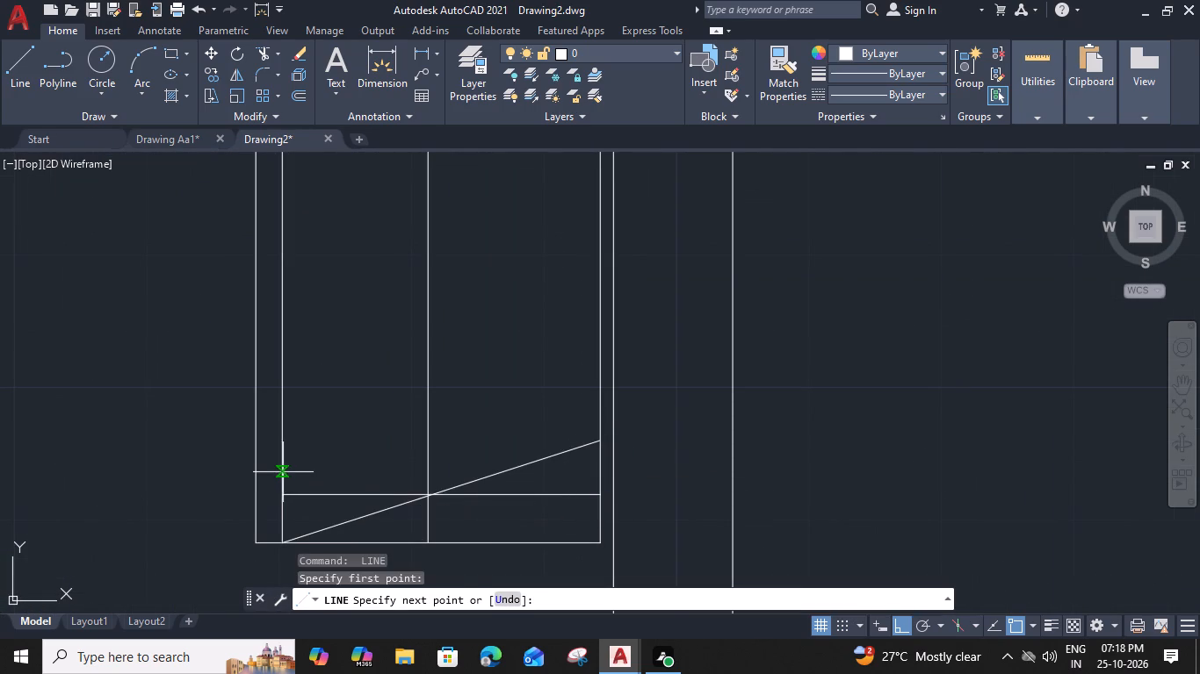
click(281, 470)
key(space)
Copy the two crossing slanted lines upward from their lower front corner, stacking copies end to end along the wardrobe's lower part.
click(537, 419)
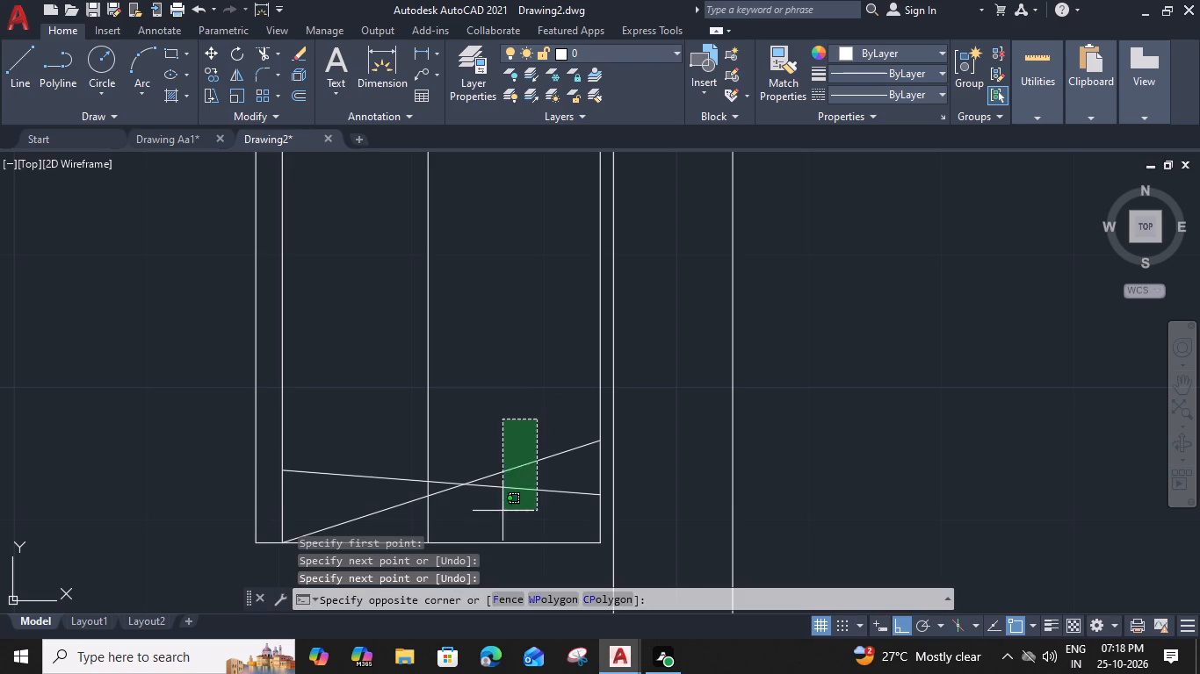
click(502, 513)
key(c)
key(o)
key(space)
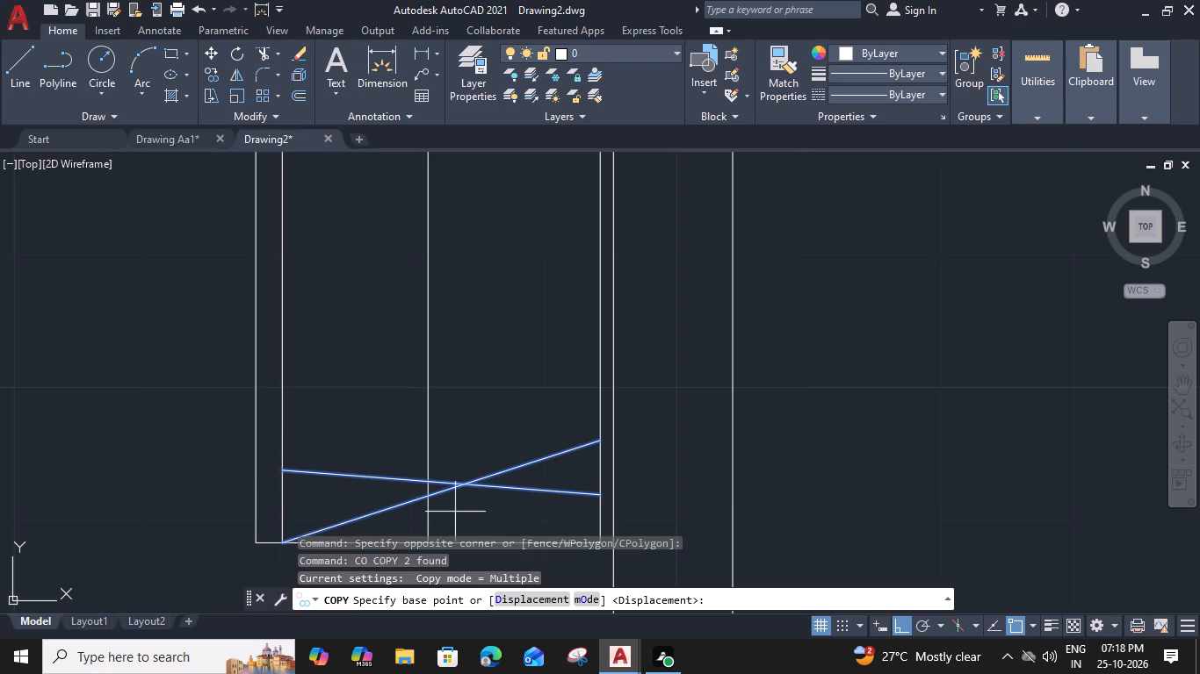
click(282, 544)
click(280, 467)
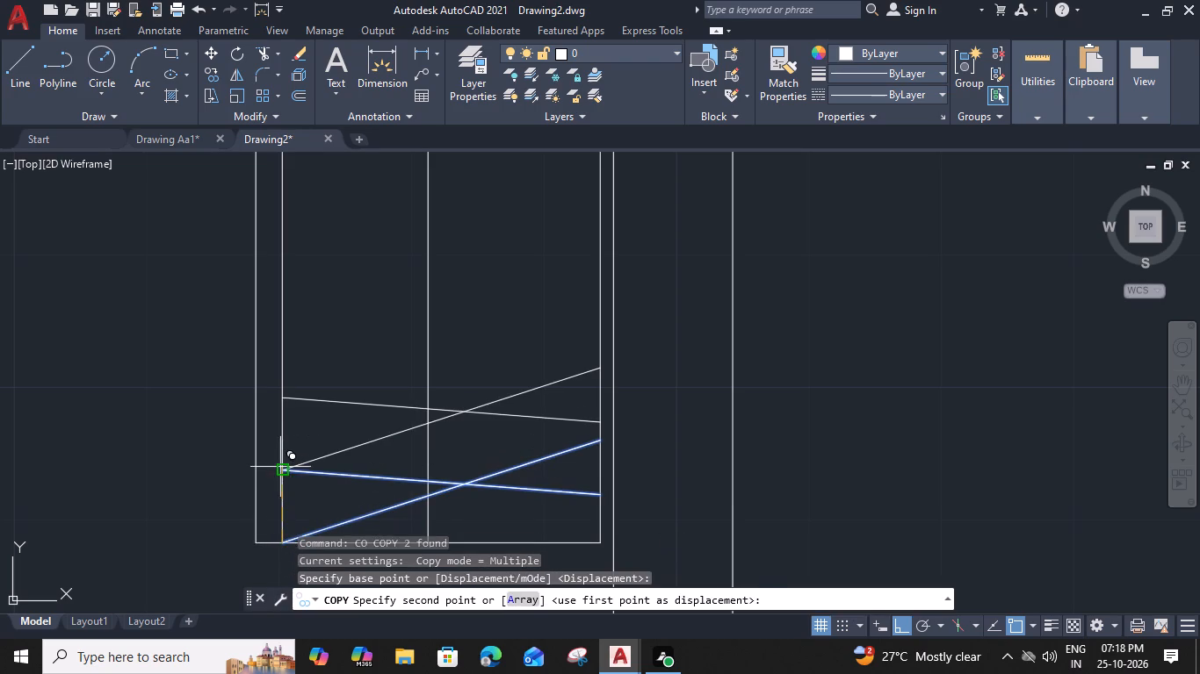
click(286, 396)
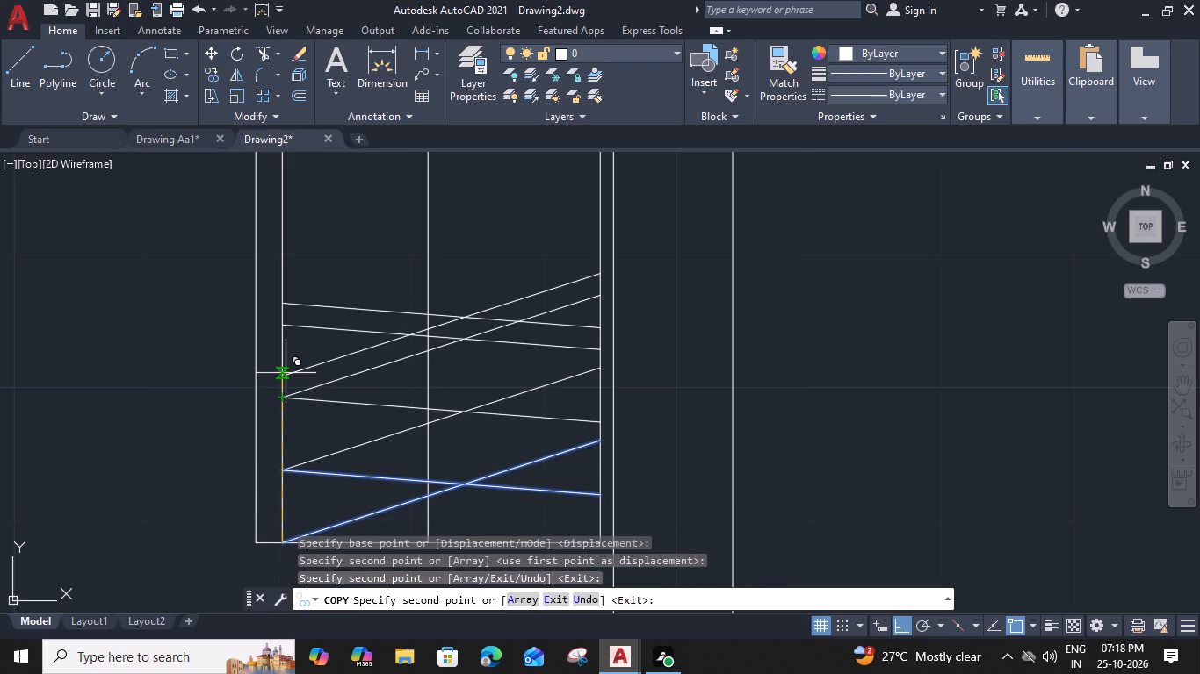
click(284, 329)
middle_drag(295, 417, 330, 670)
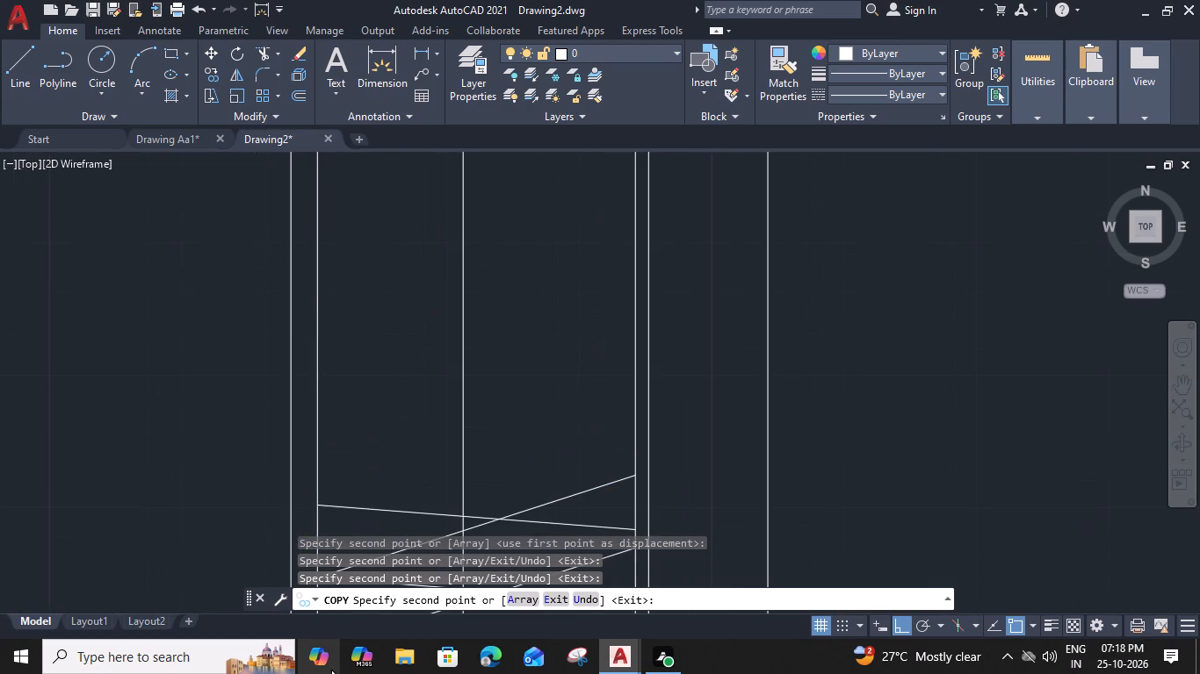
click(320, 505)
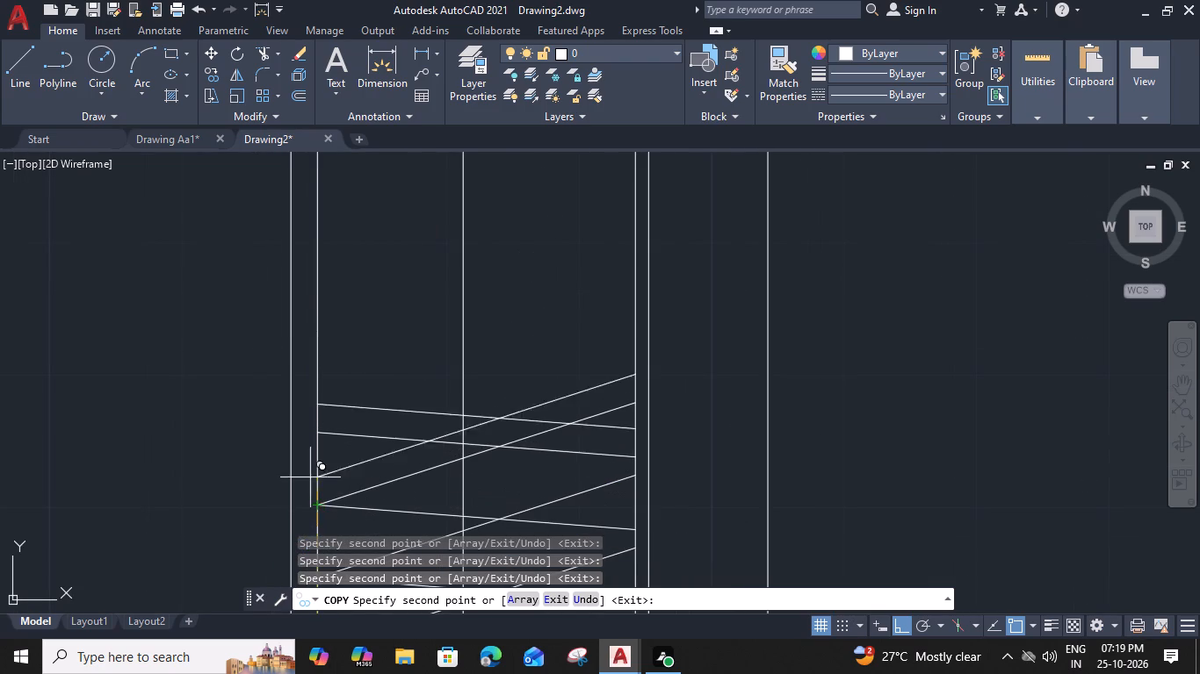
click(315, 428)
middle_drag(322, 423, 329, 561)
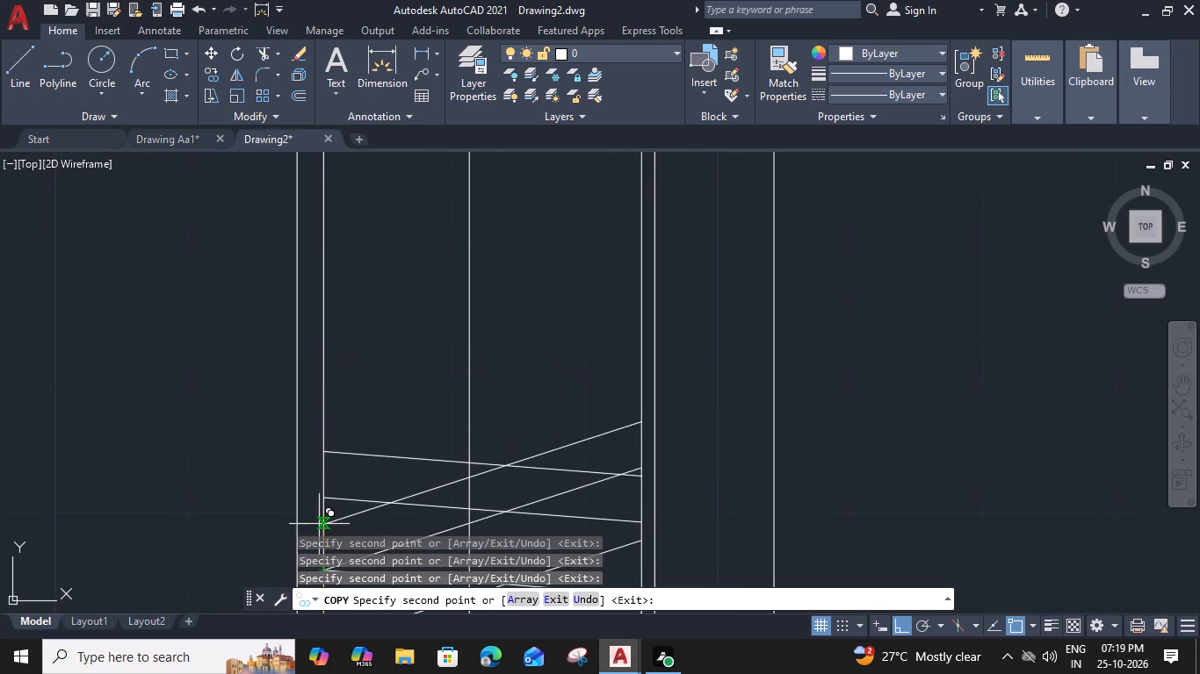
click(323, 504)
click(325, 428)
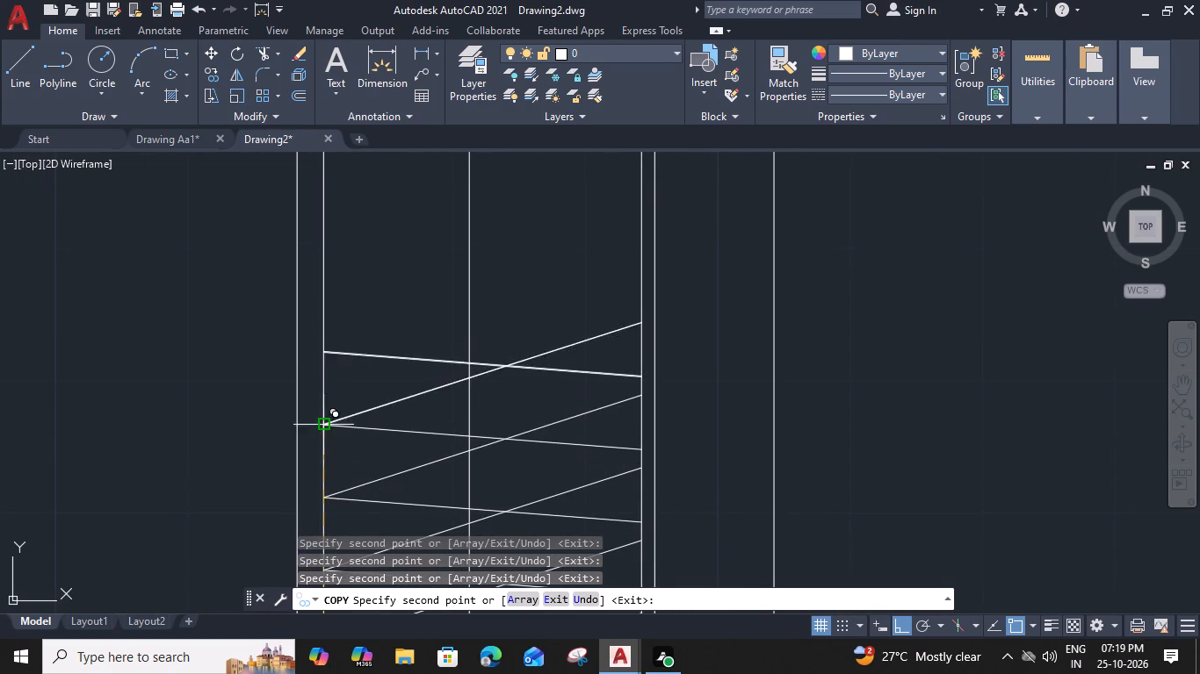
Continue stacking copies of the crossing line pair upward along the inner front line through the wardrobe's middle part.
middle_drag(329, 434, 333, 556)
click(325, 476)
middle_drag(327, 473, 330, 572)
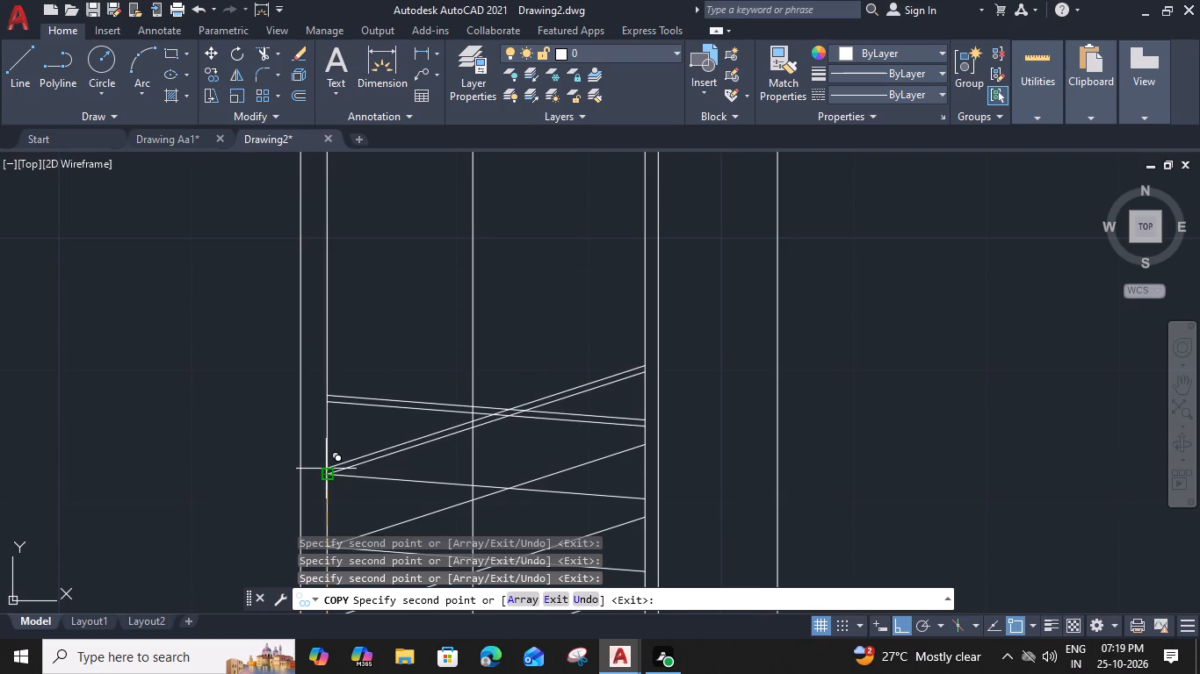
click(330, 498)
middle_drag(332, 492, 335, 549)
click(333, 489)
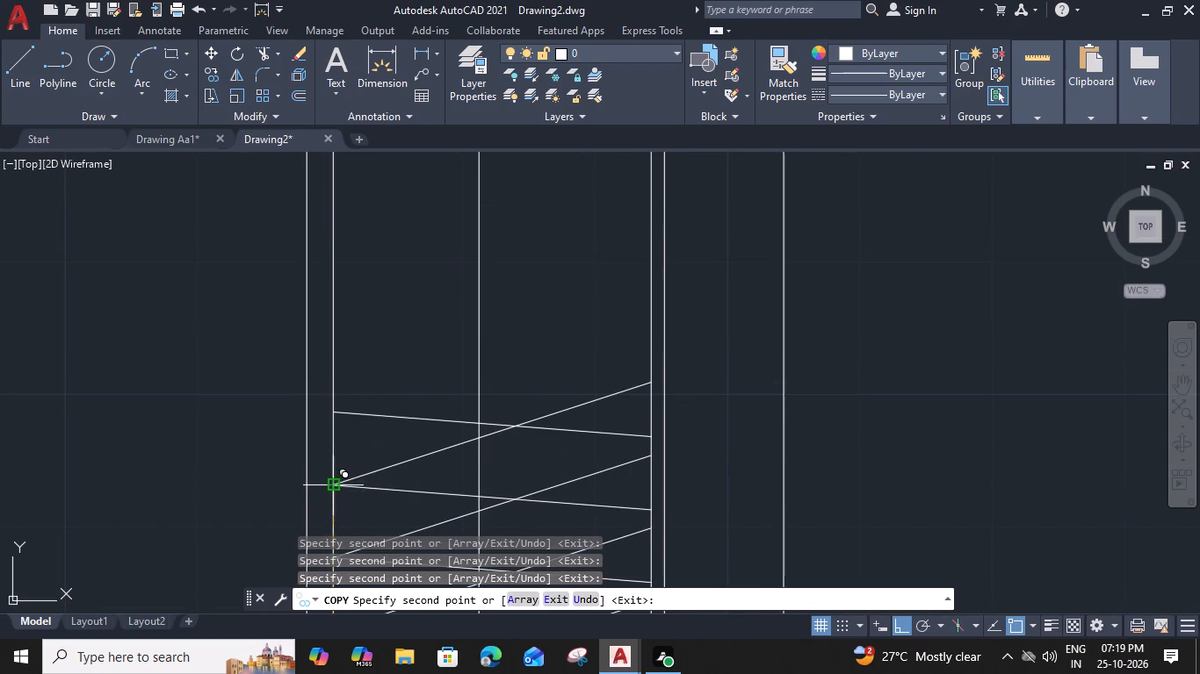
middle_drag(334, 474, 340, 567)
click(336, 505)
middle_drag(338, 495, 338, 502)
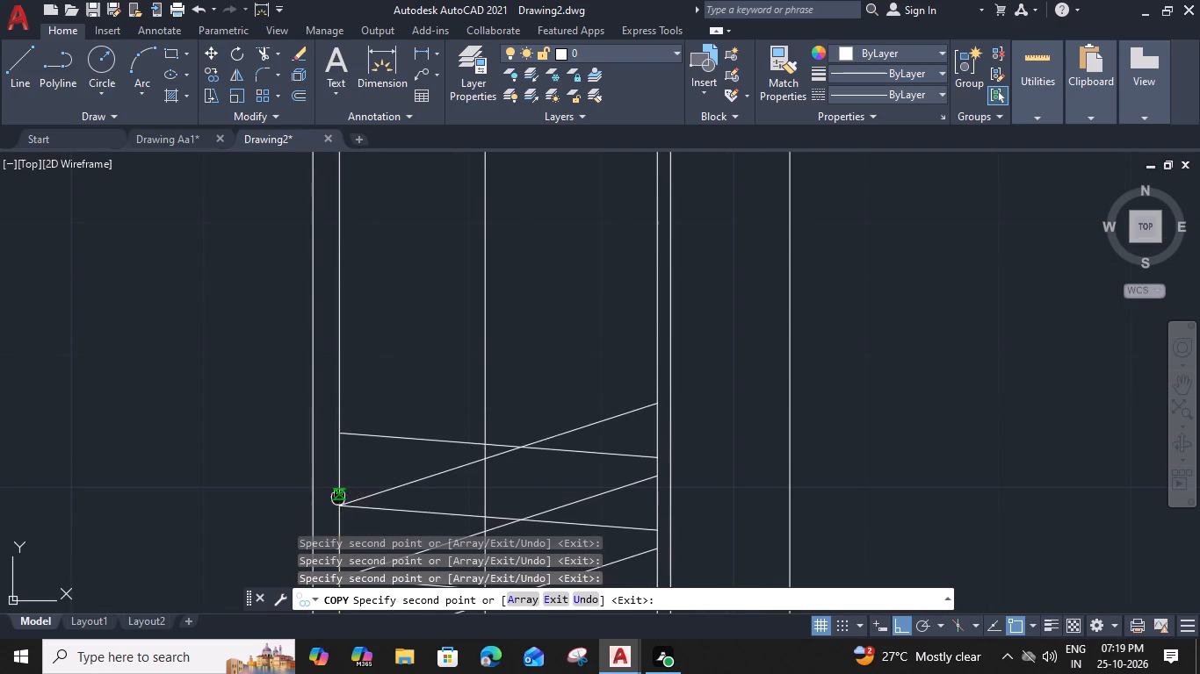
middle_drag(338, 502, 341, 565)
click(341, 506)
middle_drag(340, 484, 342, 572)
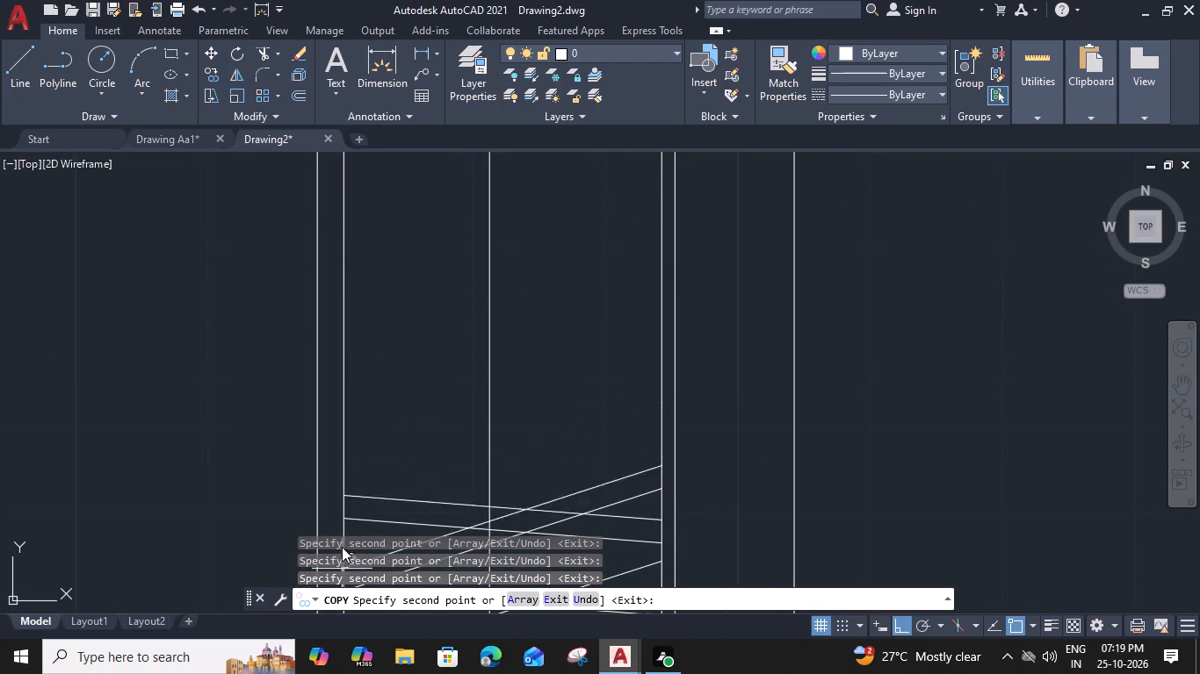
click(340, 517)
middle_drag(341, 515, 343, 606)
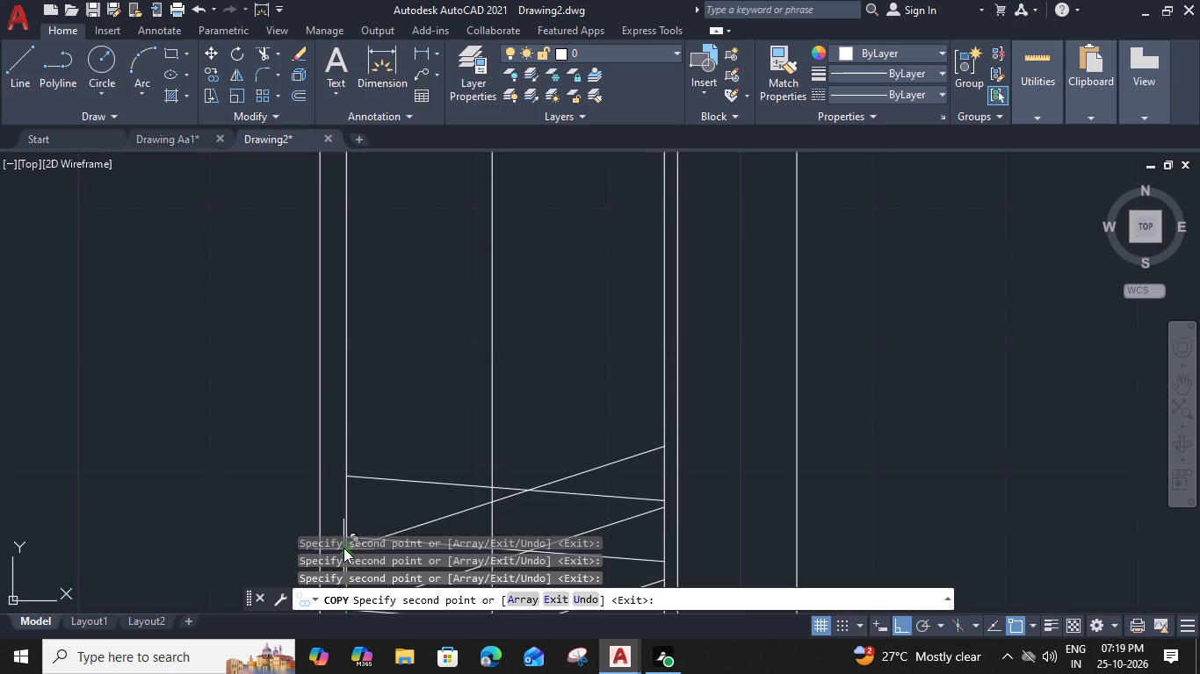
Place the remaining copies of the crossing line pair up to the wardrobe's top line and finish the copying.
middle_drag(343, 548, 355, 447)
scroll(366, 508, down, 1)
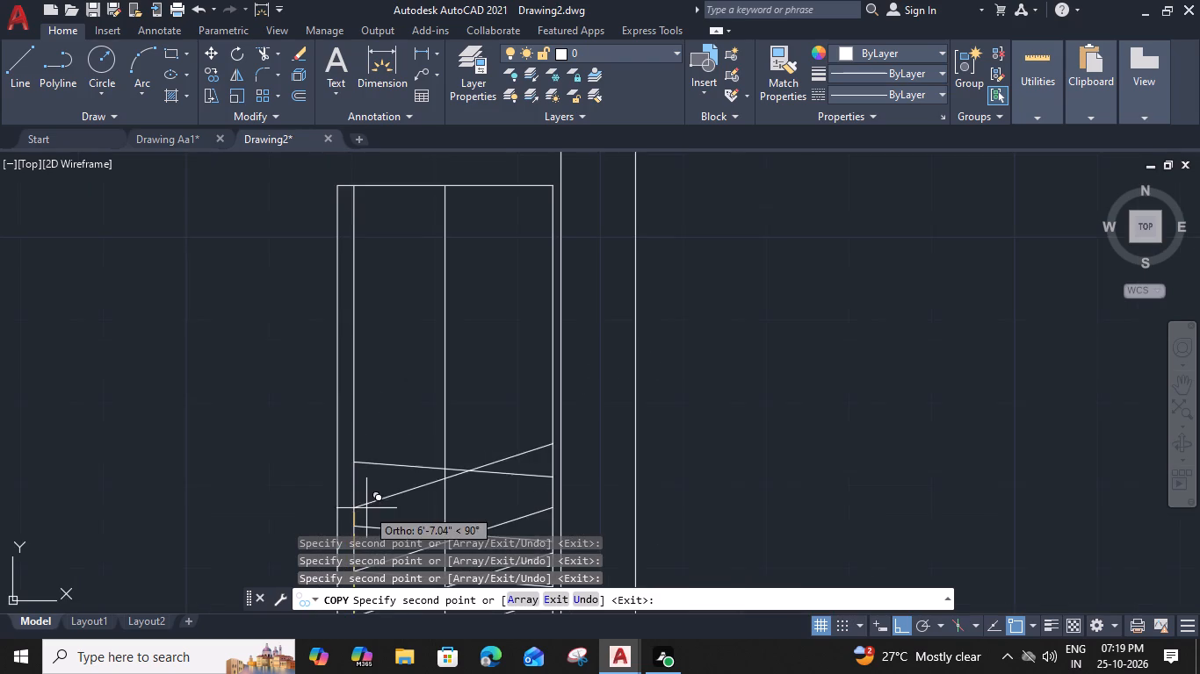
middle_drag(366, 508, 361, 434)
click(350, 451)
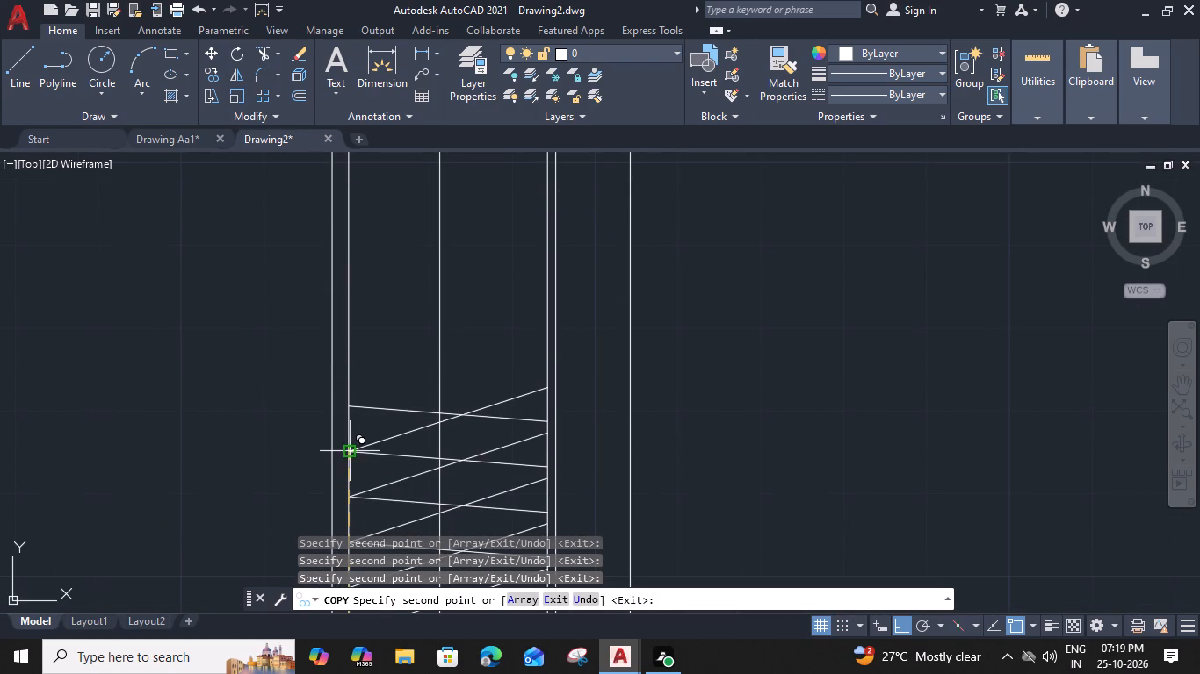
click(353, 405)
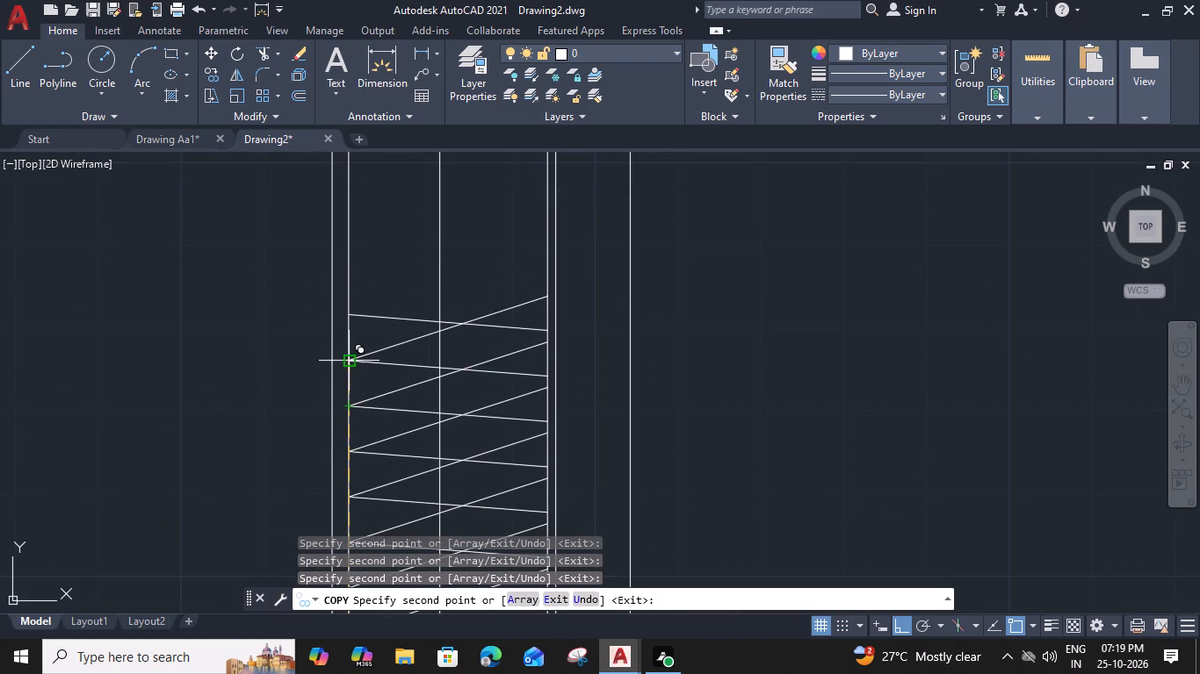
click(354, 365)
middle_drag(358, 386, 356, 499)
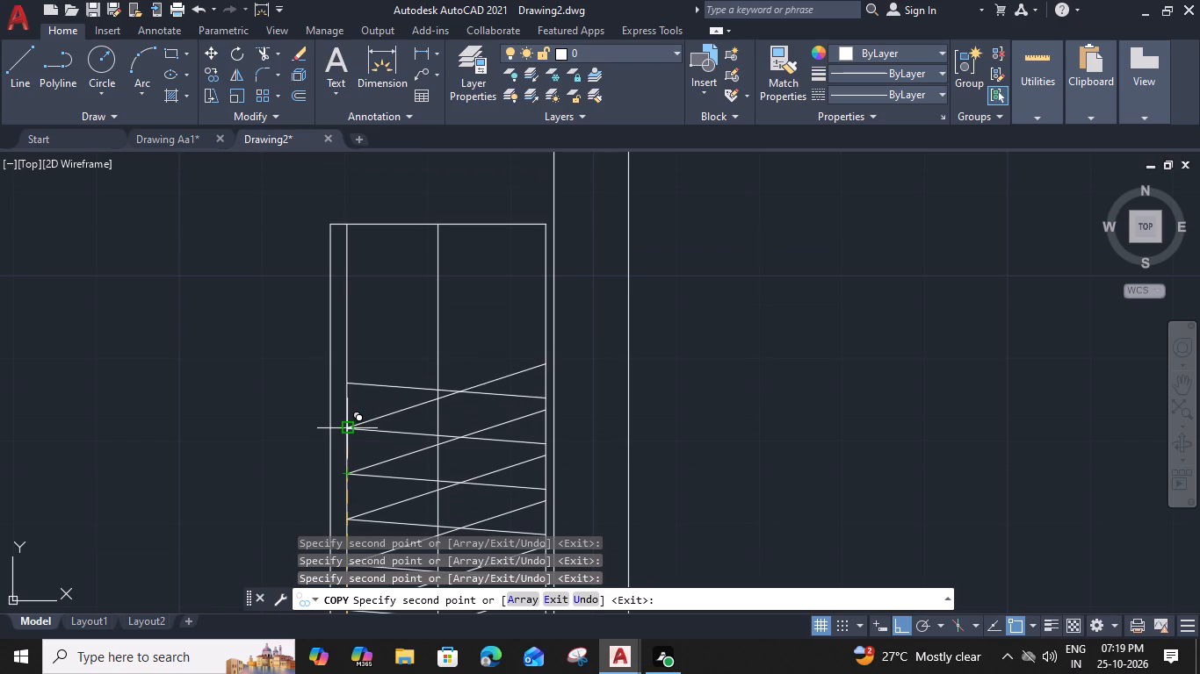
click(347, 426)
click(346, 382)
middle_drag(352, 391, 361, 486)
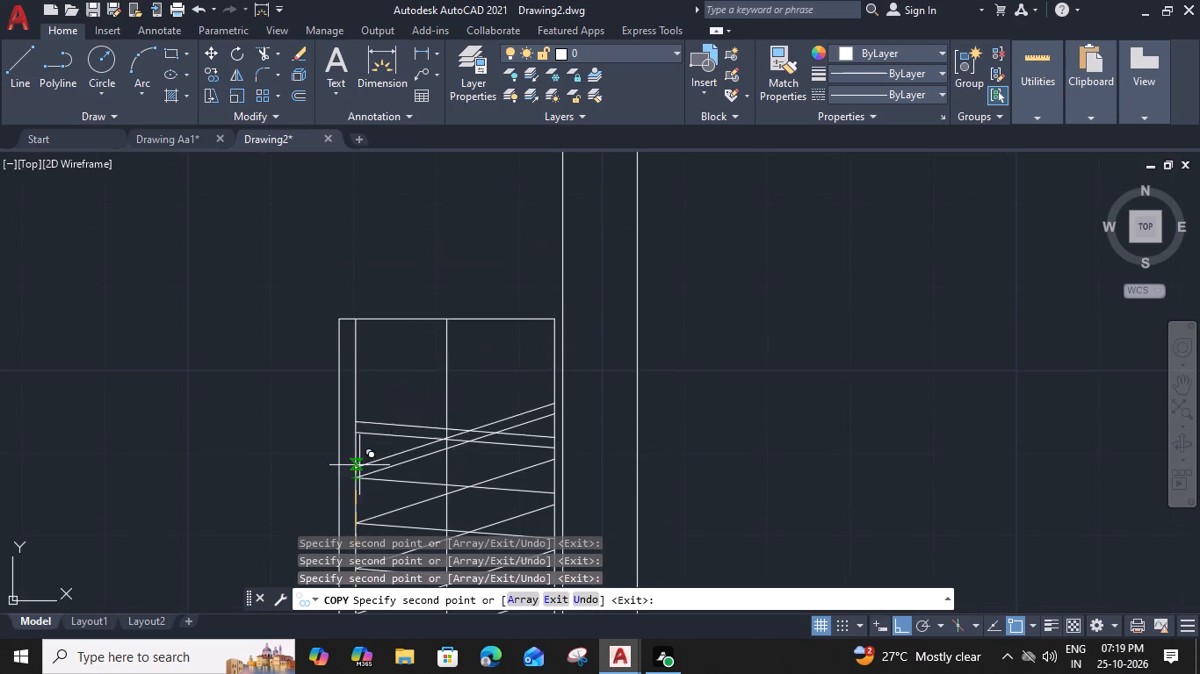
click(357, 429)
middle_drag(358, 436, 359, 508)
click(359, 456)
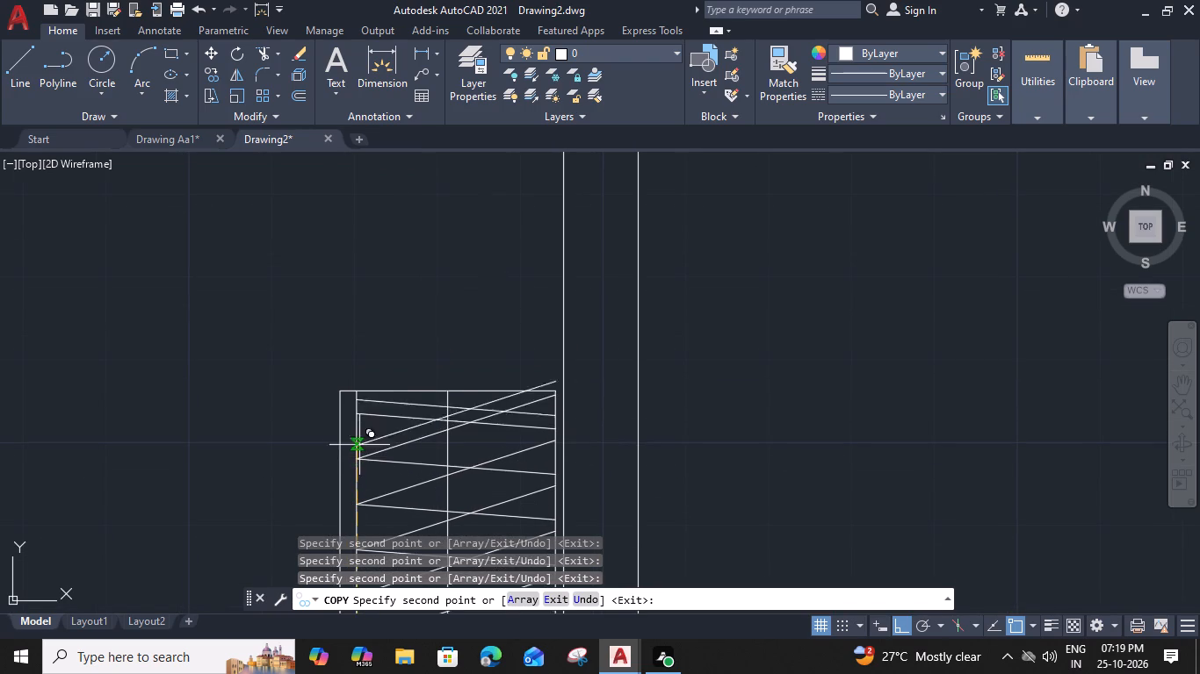
key(Escape)
Offset the lower and left wall lines of the 15'-4"X13'-10" bedroom 1" into the room.
scroll(423, 462, down, 4)
middle_drag(421, 502, 510, 0)
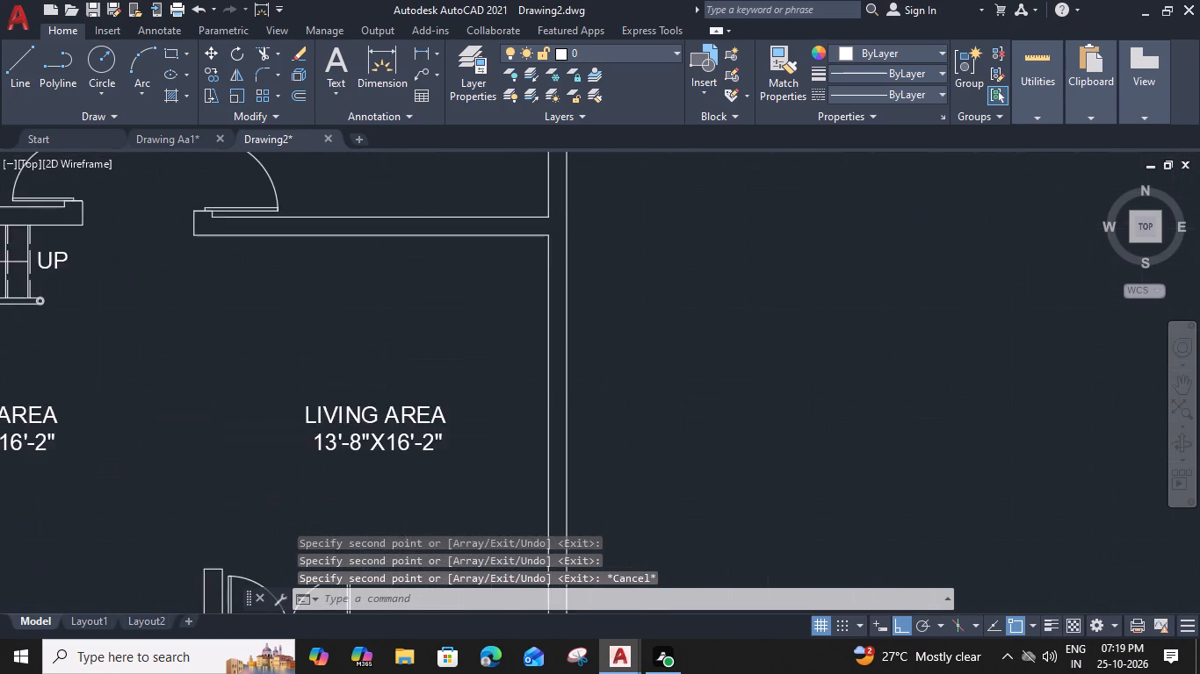
middle_drag(510, 0, 501, 217)
scroll(485, 244, down, 2)
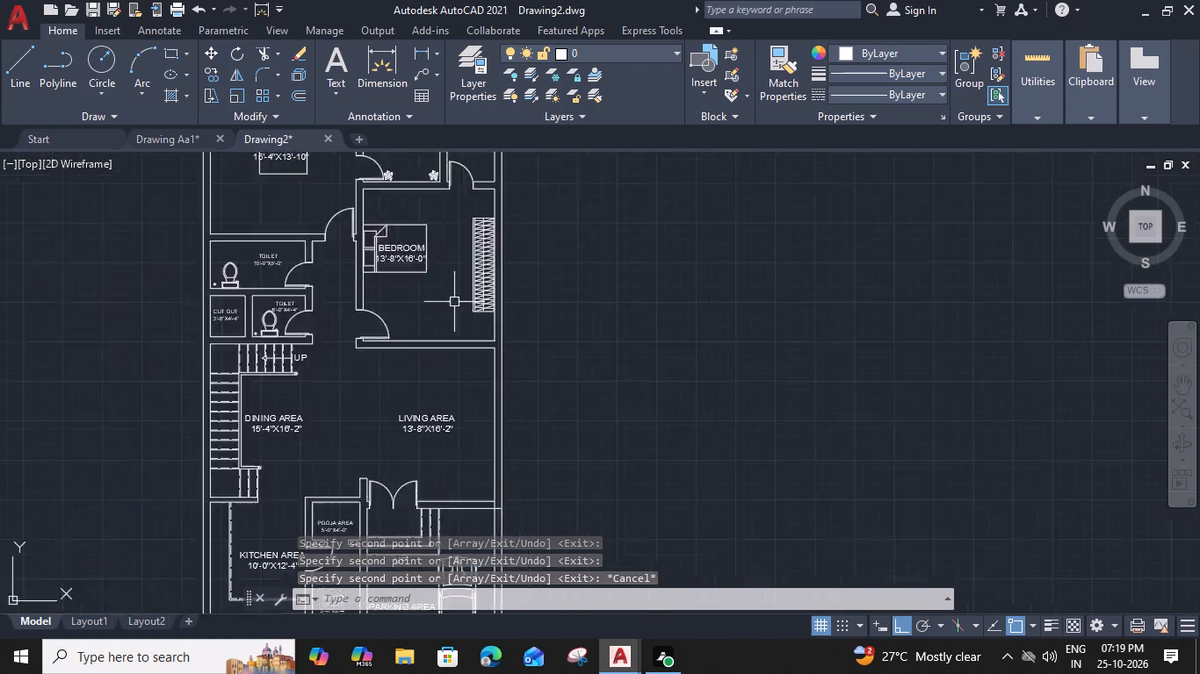
middle_drag(429, 291, 449, 306)
middle_drag(318, 312, 345, 326)
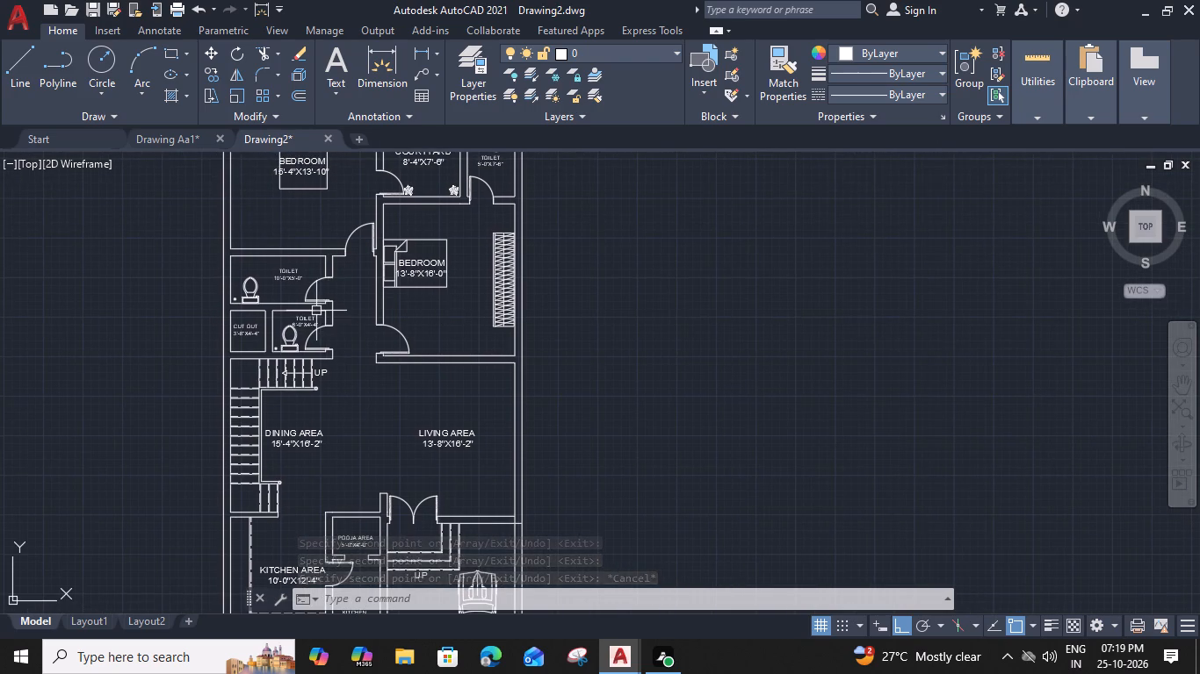
middle_drag(345, 326, 410, 376)
scroll(358, 330, up, 1)
middle_drag(355, 326, 364, 366)
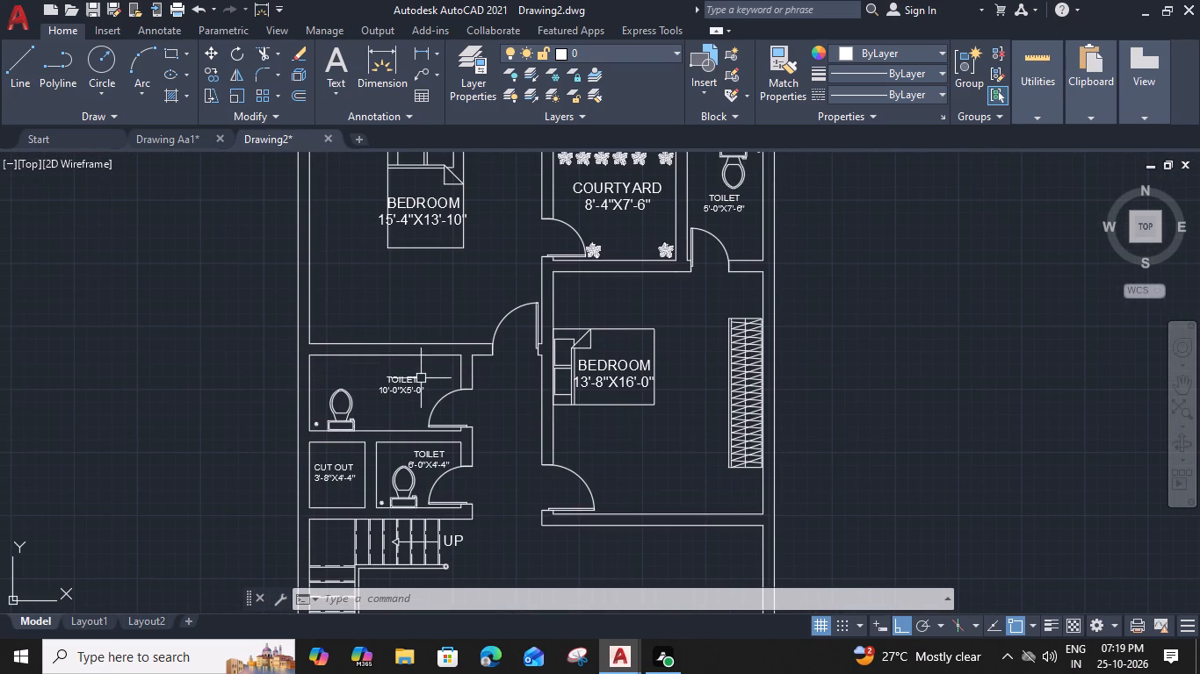
scroll(352, 327, up, 1)
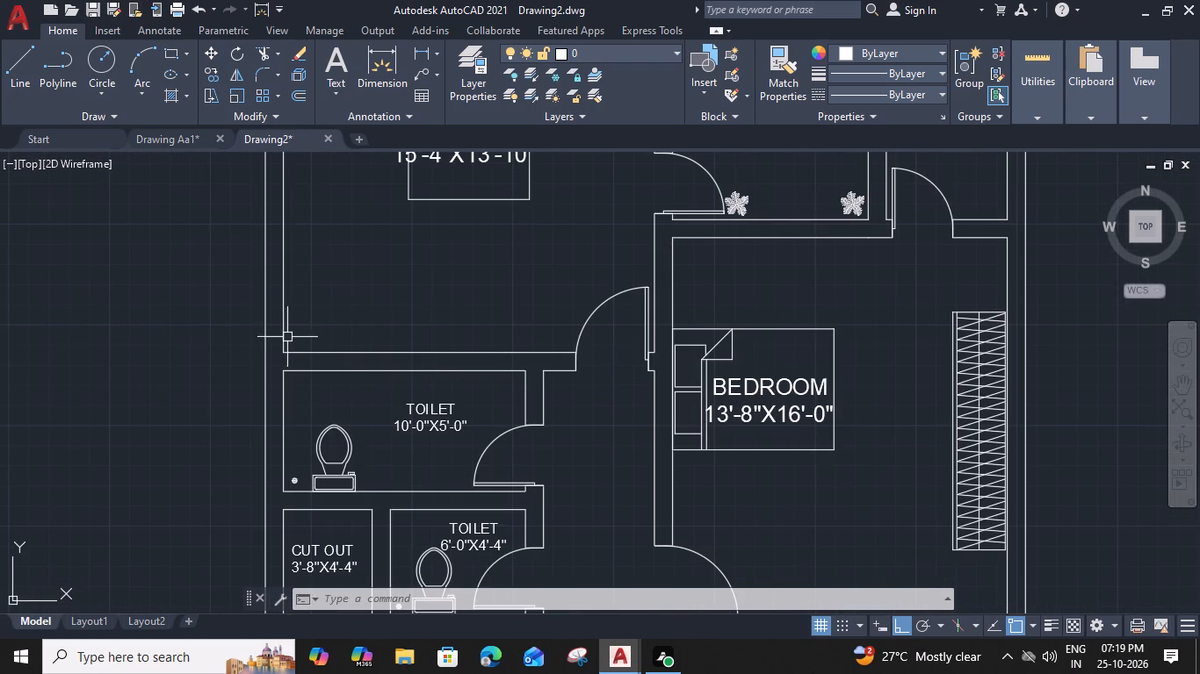
click(329, 352)
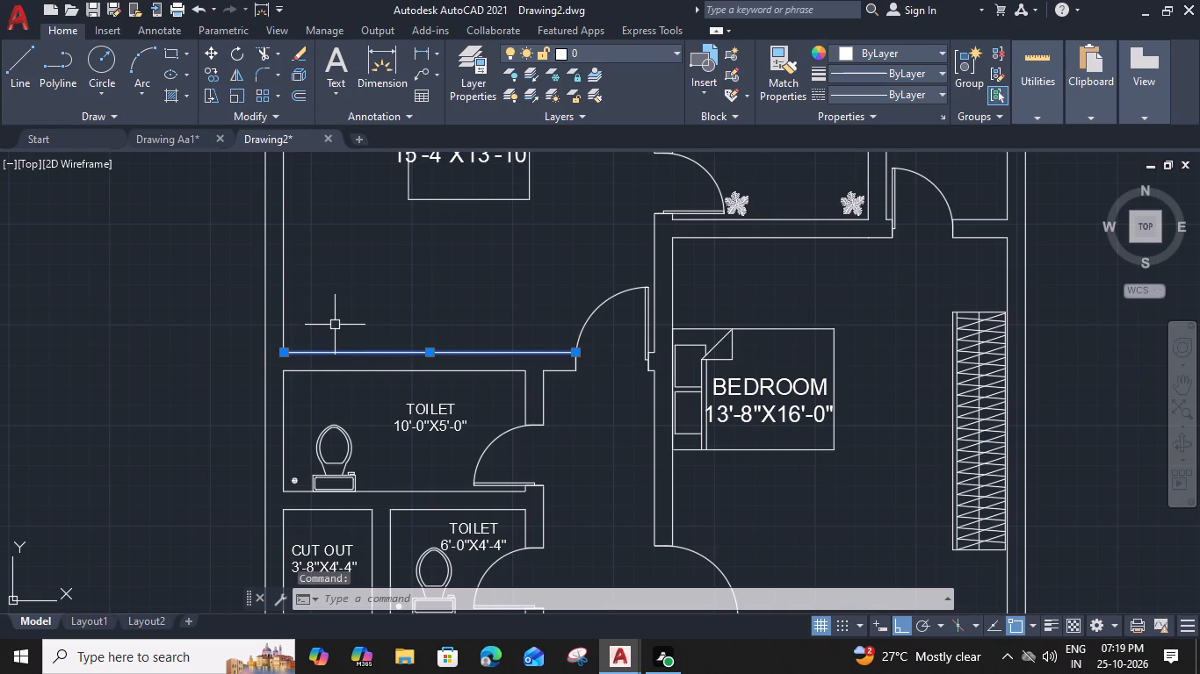
text(O 1")
key(Return)
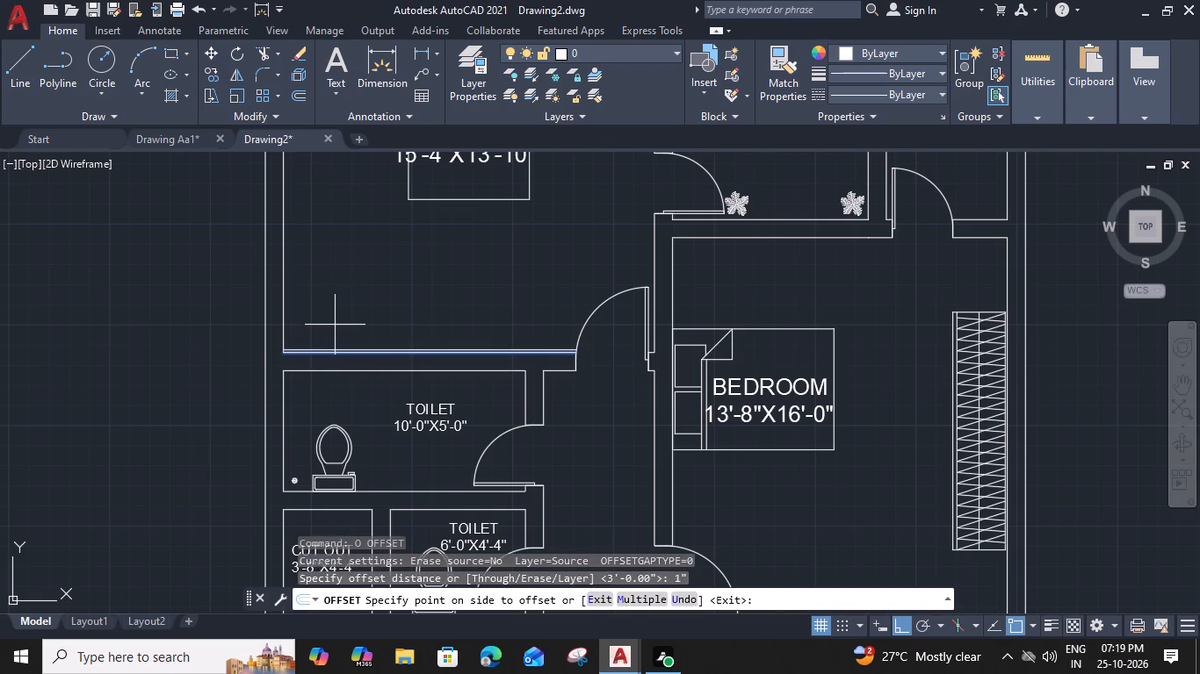
click(348, 286)
click(287, 315)
click(337, 319)
key(Escape)
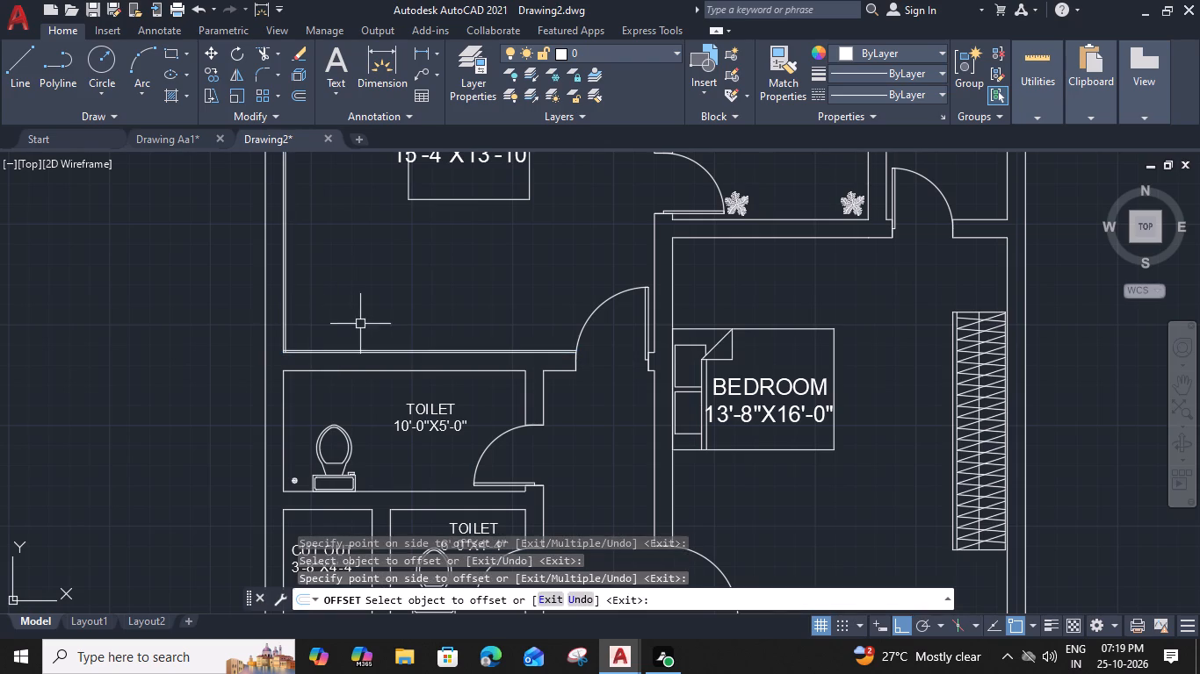
Offset the bedroom's lower 1" line 2' up into the room for the wardrobe depth.
scroll(427, 342, up, 2)
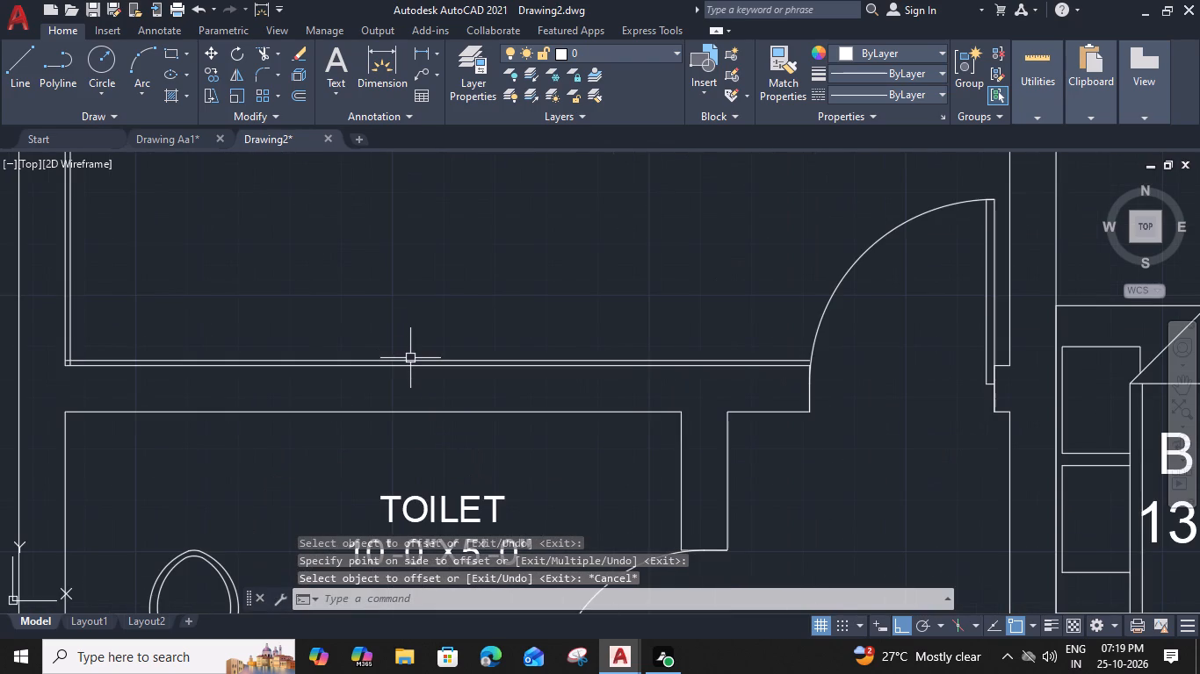
click(410, 361)
text(O 2')
key(space)
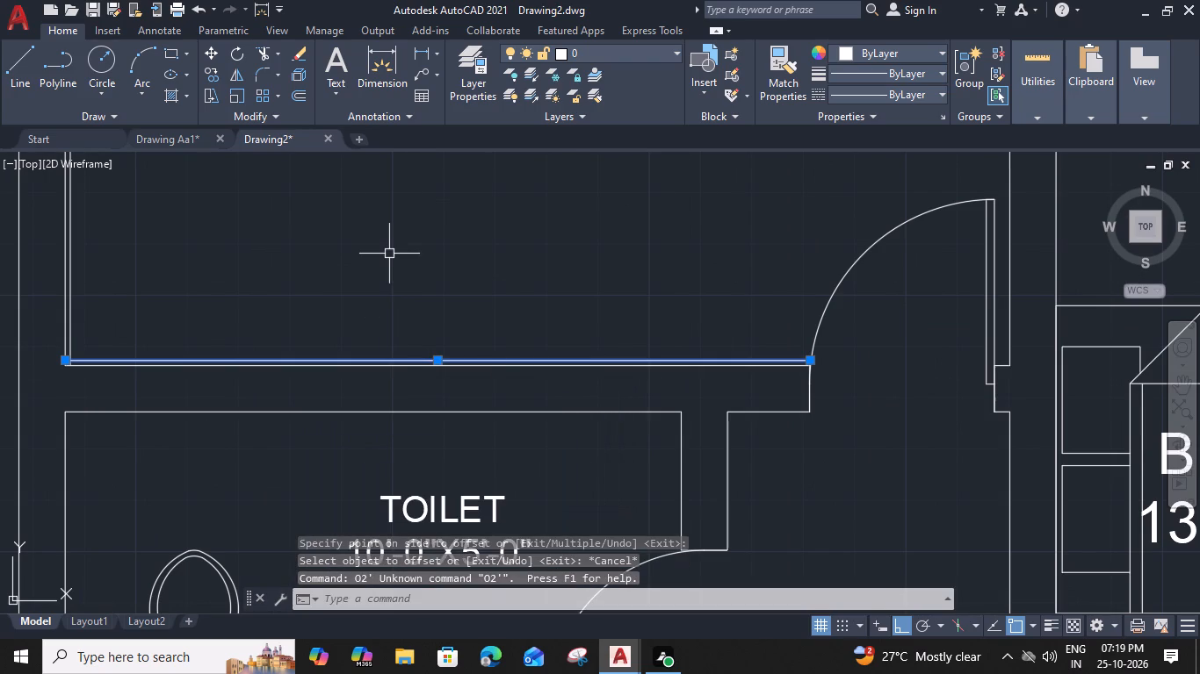
key(o)
key(space)
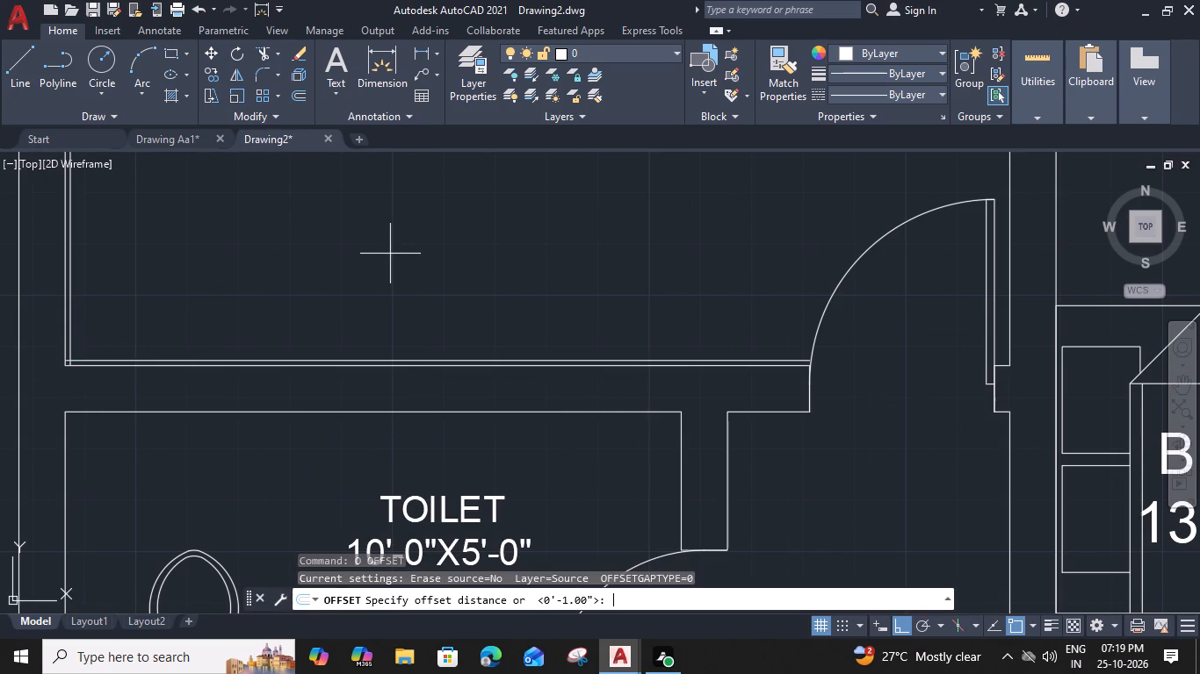
text(2')
key(space)
scroll(391, 254, down, 2)
click(403, 218)
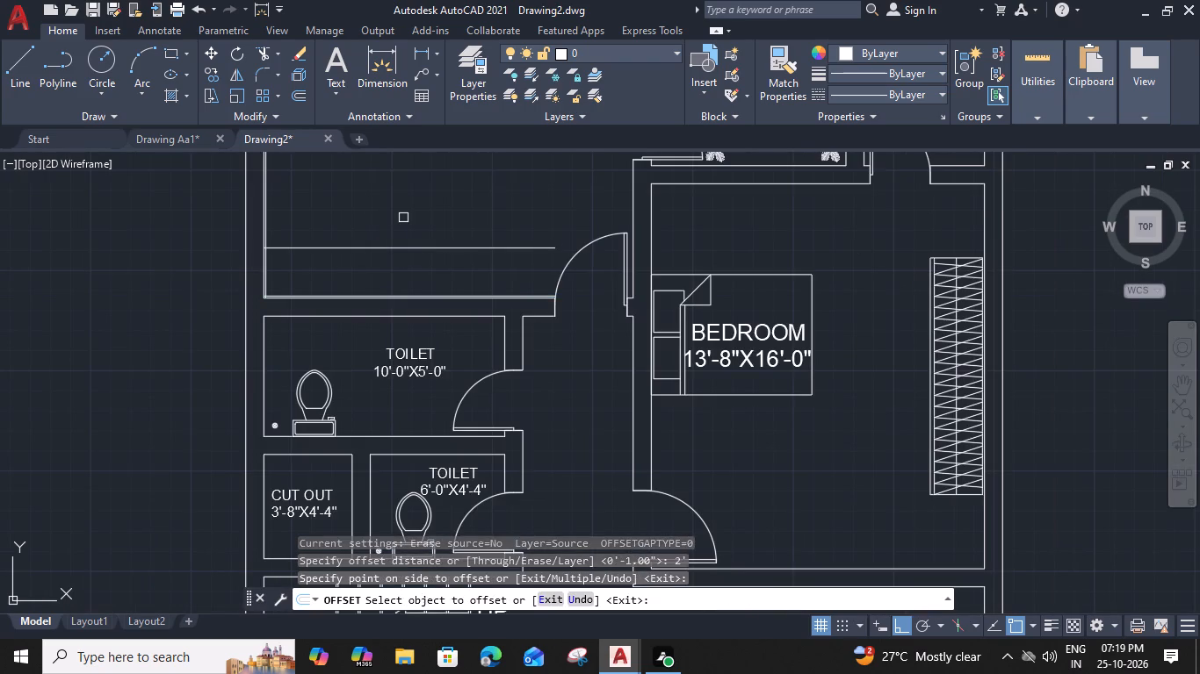
key(Escape)
Offset the 2' wardrobe depth line another 2" up into the room to form the wardrobe front.
scroll(503, 269, up, 2)
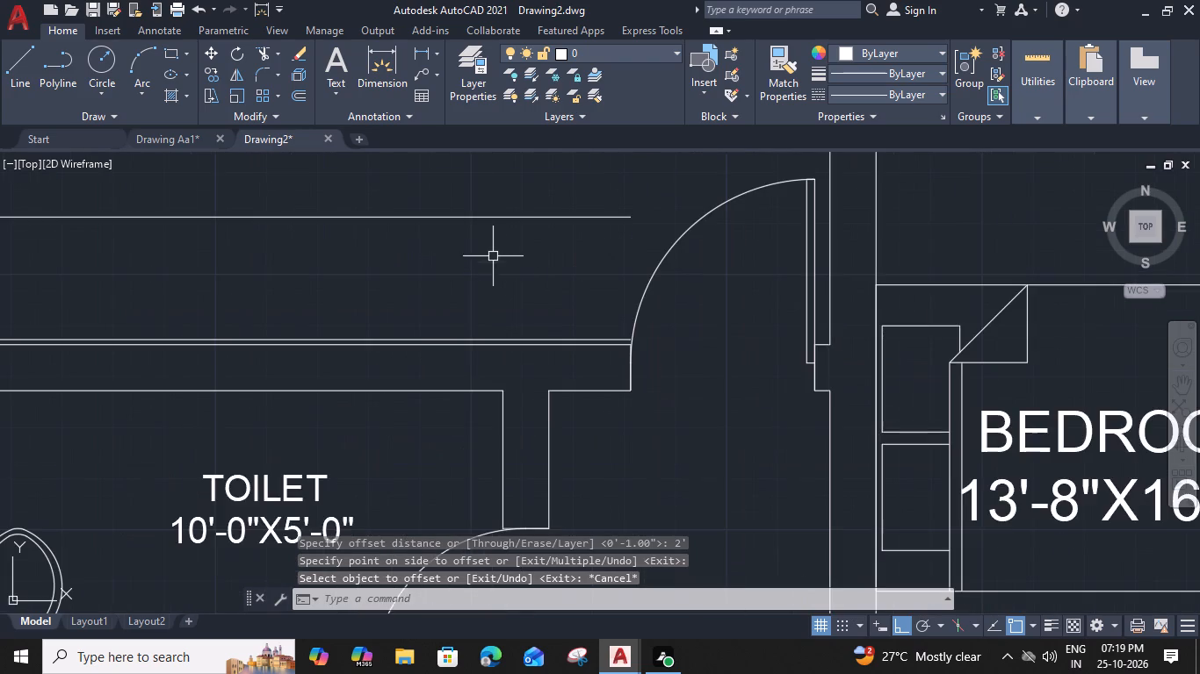
middle_drag(481, 249, 740, 350)
click(531, 313)
click(458, 341)
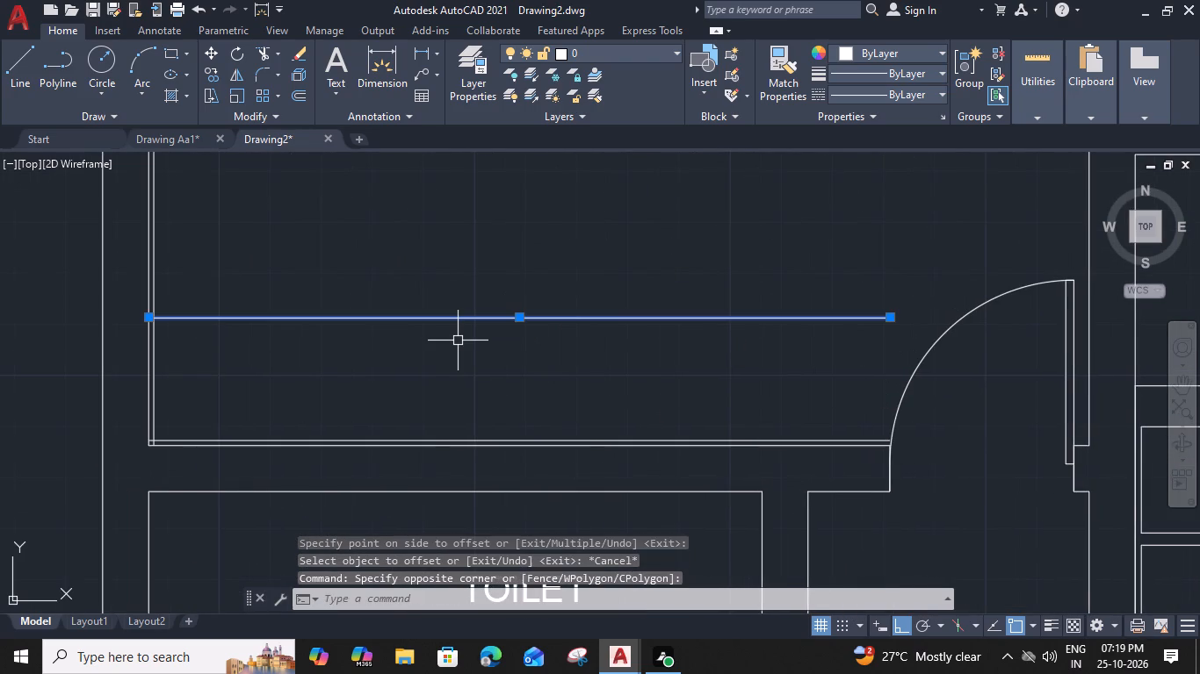
key(o)
key(space)
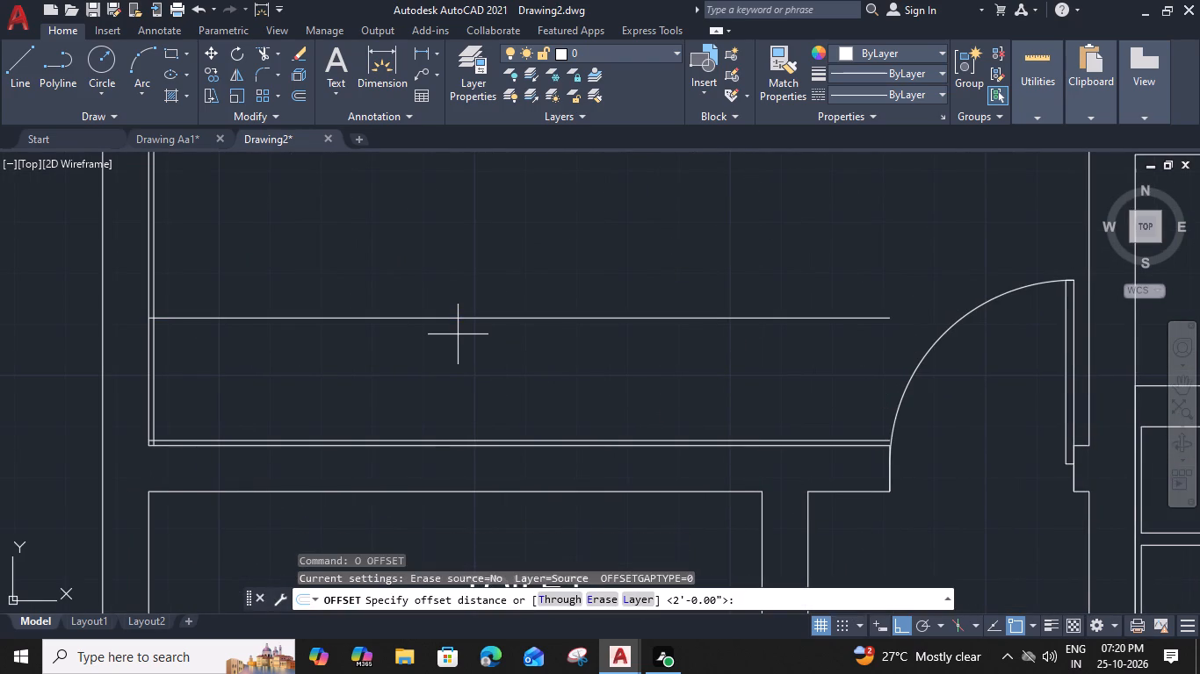
text(2")
key(Return)
click(458, 241)
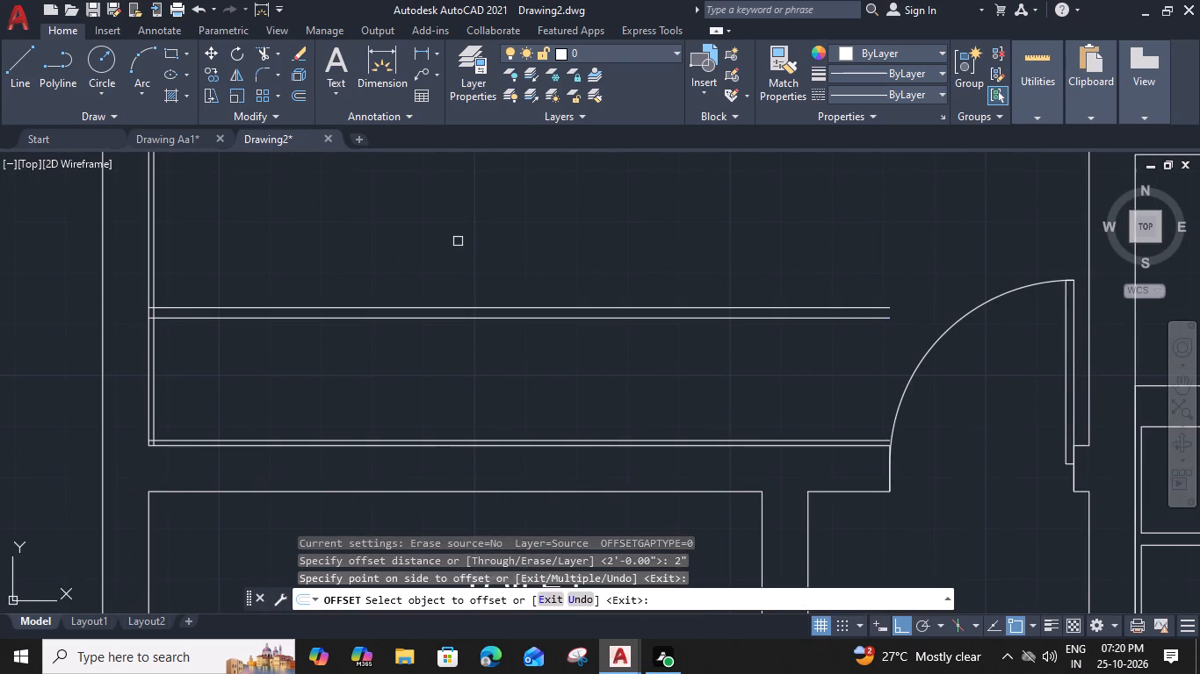
Draw the wardrobe's vertical end line near the door, from the lower 1" line up to the wardrobe's outer front line.
key(Escape)
middle_drag(759, 466, 681, 448)
text(L)
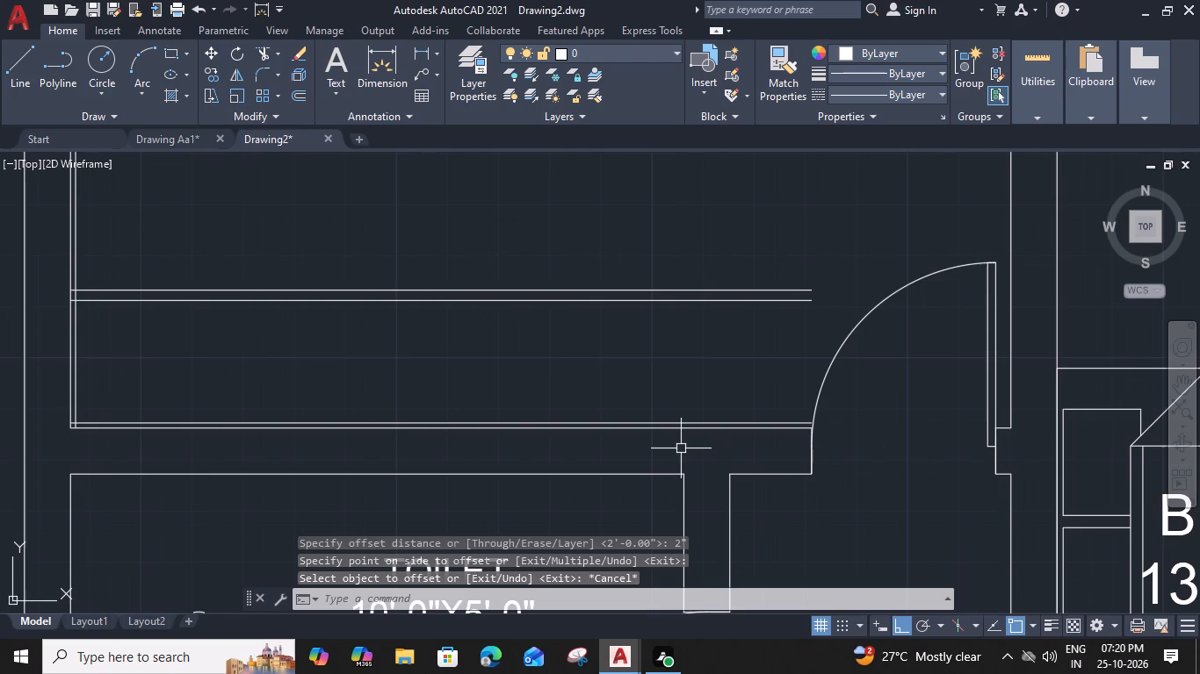
key(space)
click(645, 425)
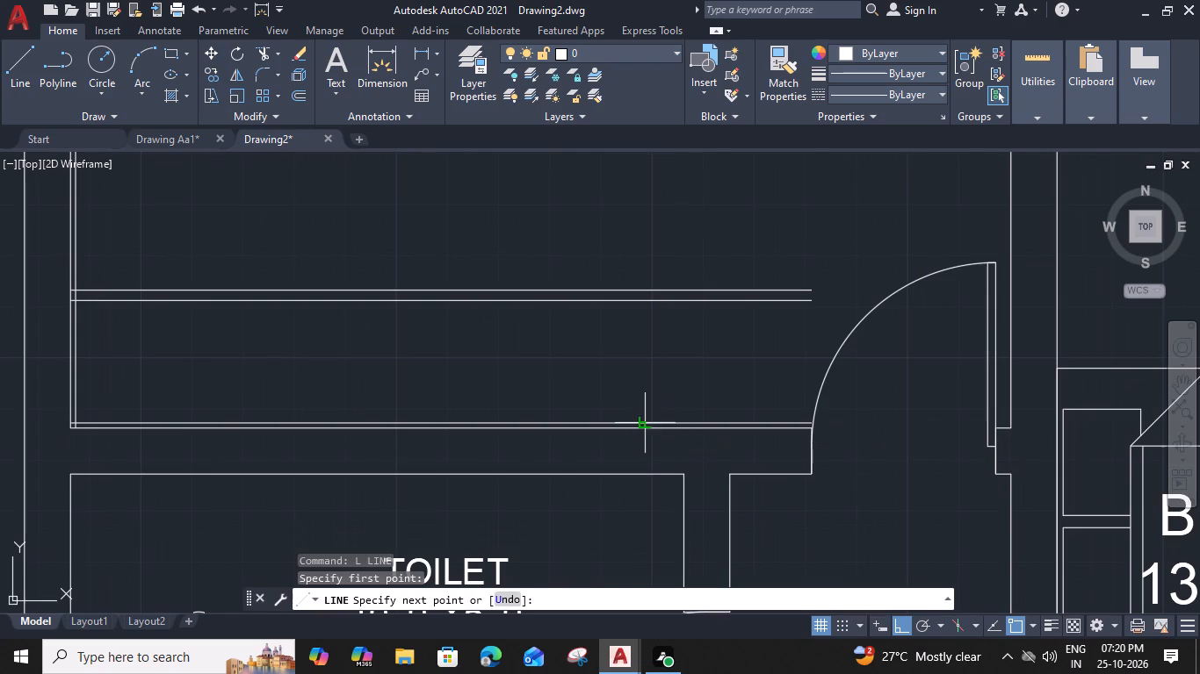
click(646, 289)
key(Escape)
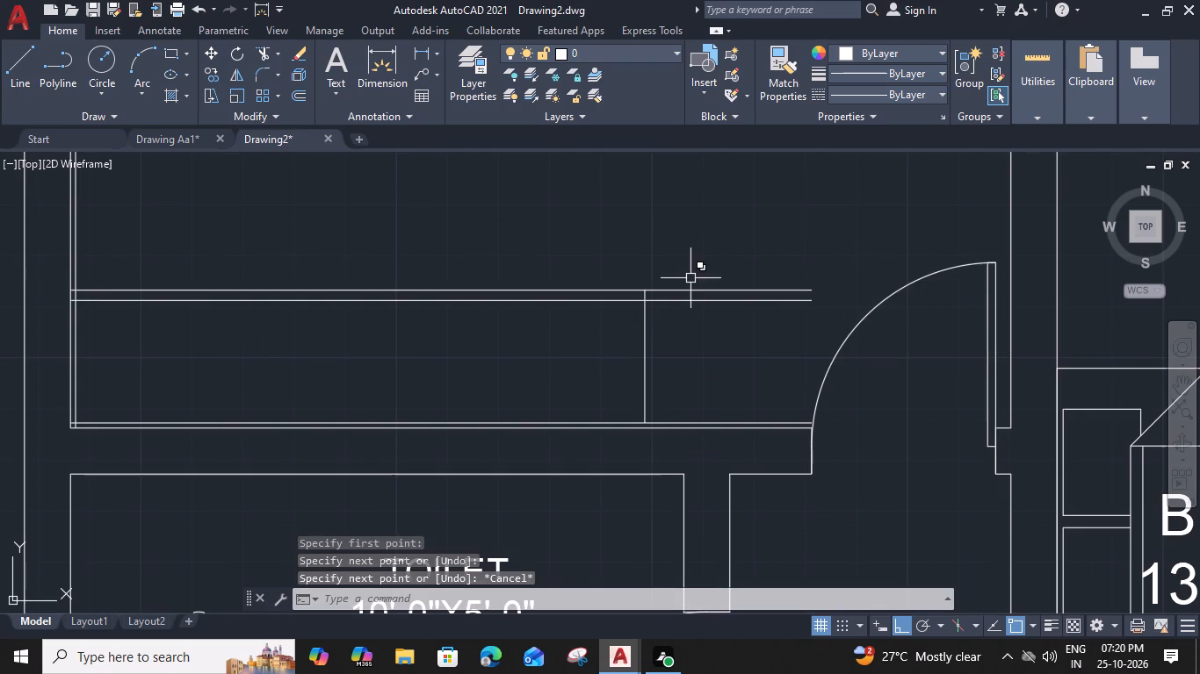
Trim the wardrobe's front, depth and back lines where they extend past the new end line toward the door.
text(TR)
key(space)
click(725, 271)
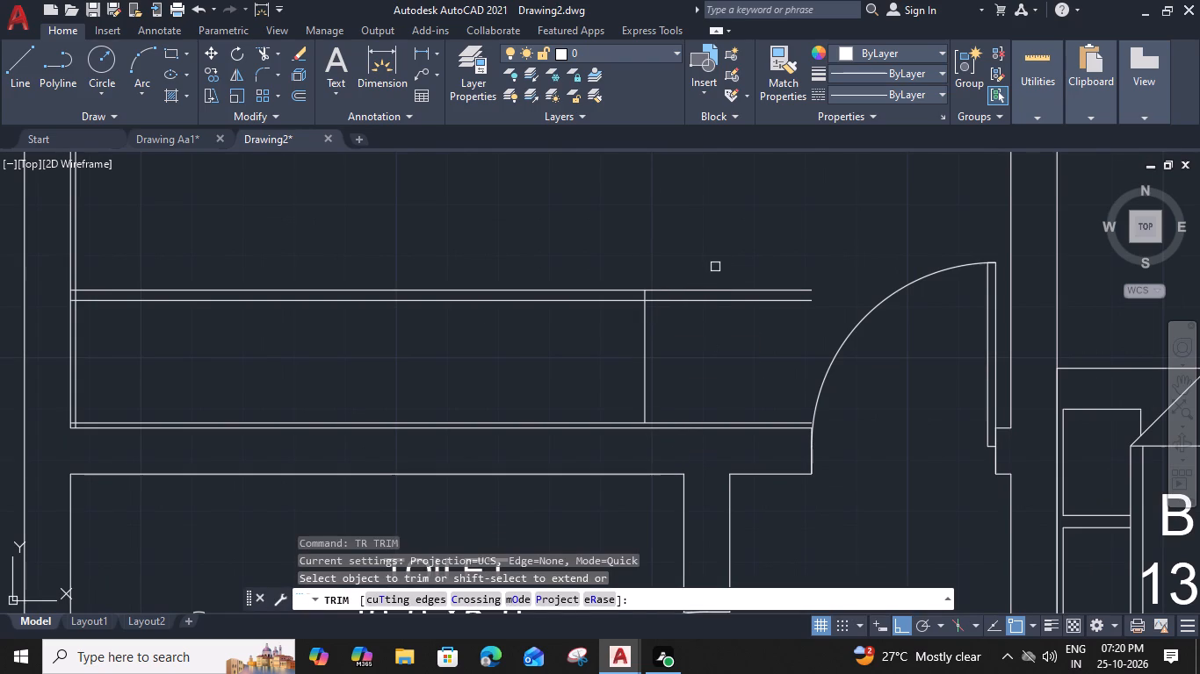
drag(715, 267, 705, 398)
click(705, 399)
scroll(694, 419, up, 2)
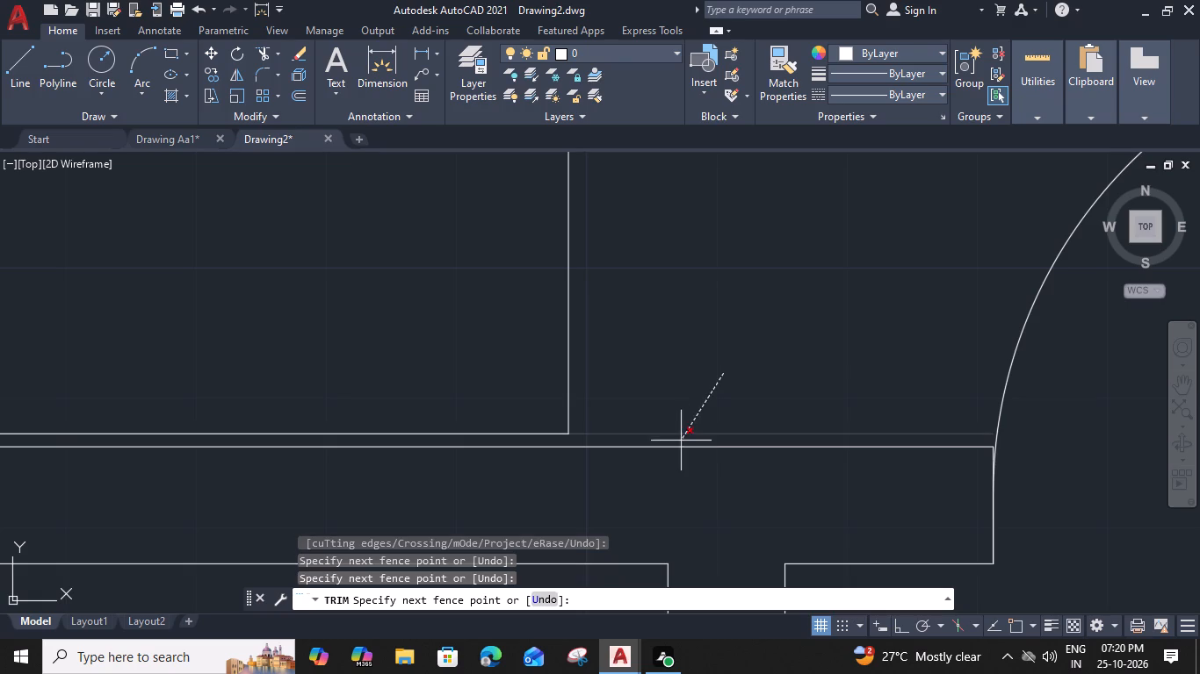
click(681, 441)
Trim the overlapping line ends at the wardrobe's wall-side corners and the 1" wall offset above the wardrobe front.
scroll(678, 426, down, 3)
middle_drag(353, 359, 509, 344)
scroll(441, 415, up, 4)
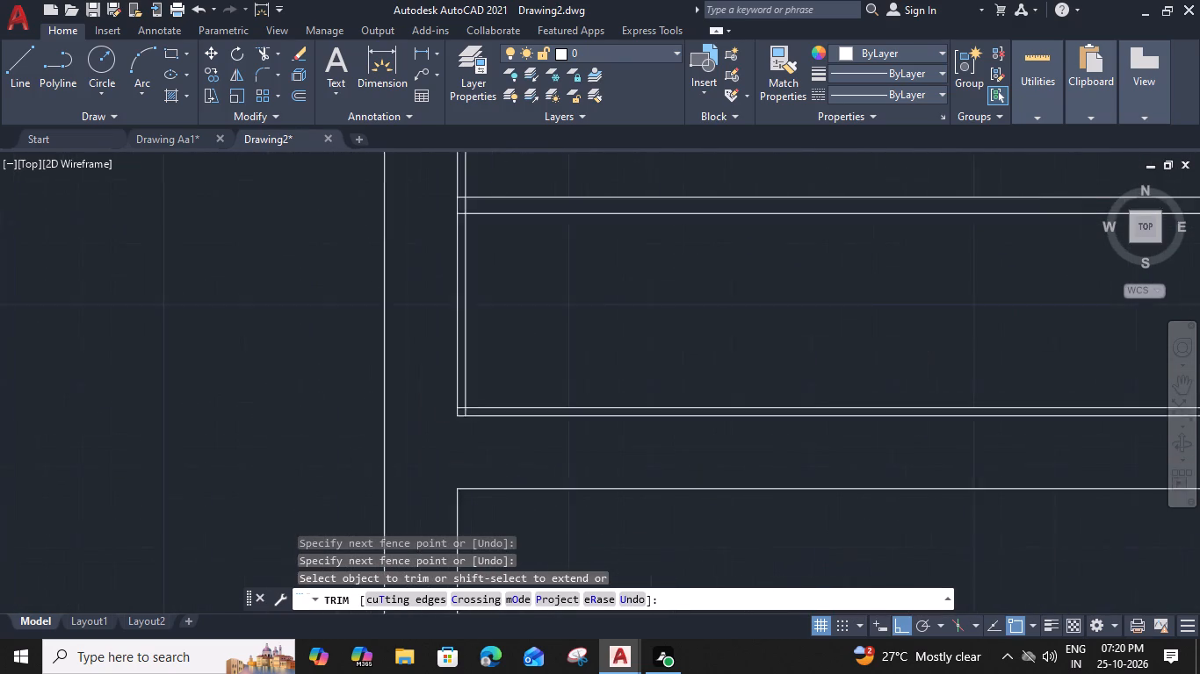
click(490, 395)
click(497, 414)
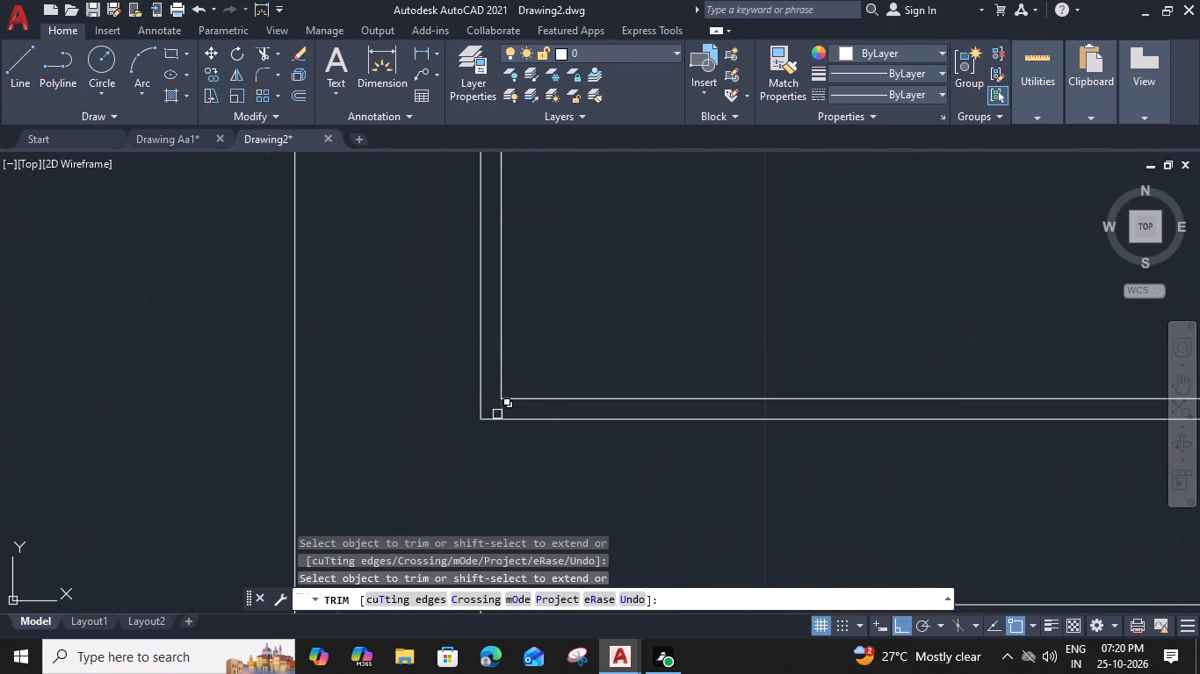
scroll(505, 365, down, 2)
middle_drag(547, 304, 539, 500)
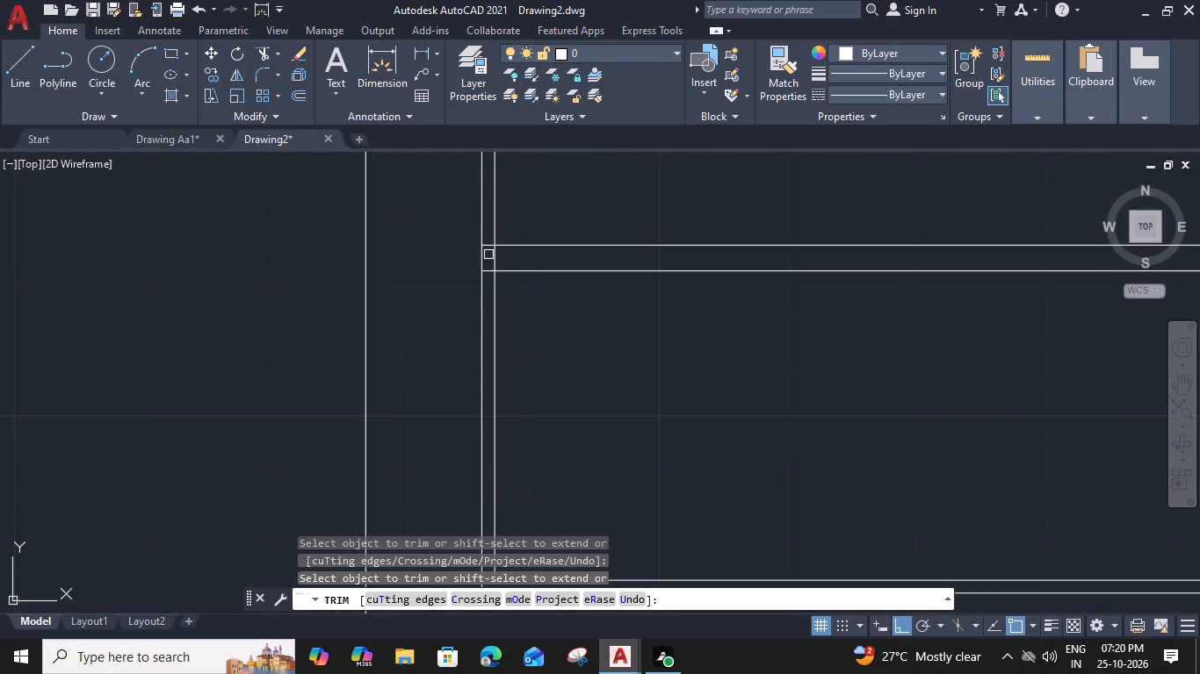
click(488, 243)
click(487, 269)
click(492, 219)
key(Escape)
Draw the hanger rail as a horizontal line joining the midpoints of the wardrobe's two short sides.
key(l)
key(space)
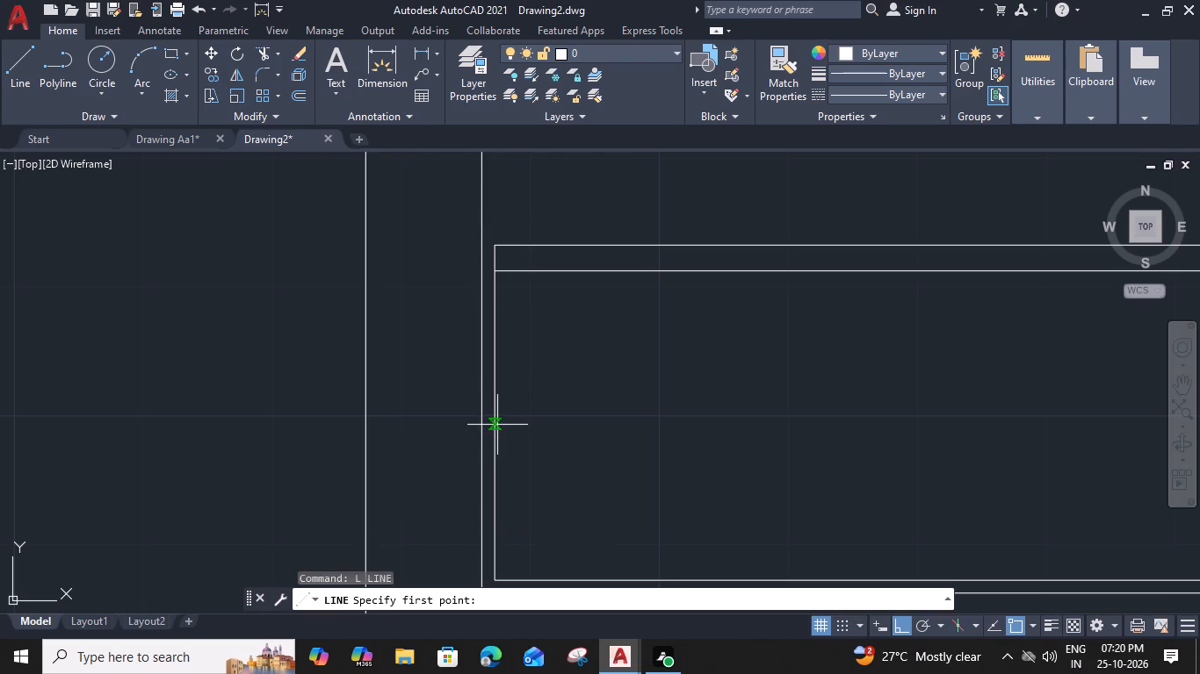
click(495, 415)
scroll(503, 411, down, 2)
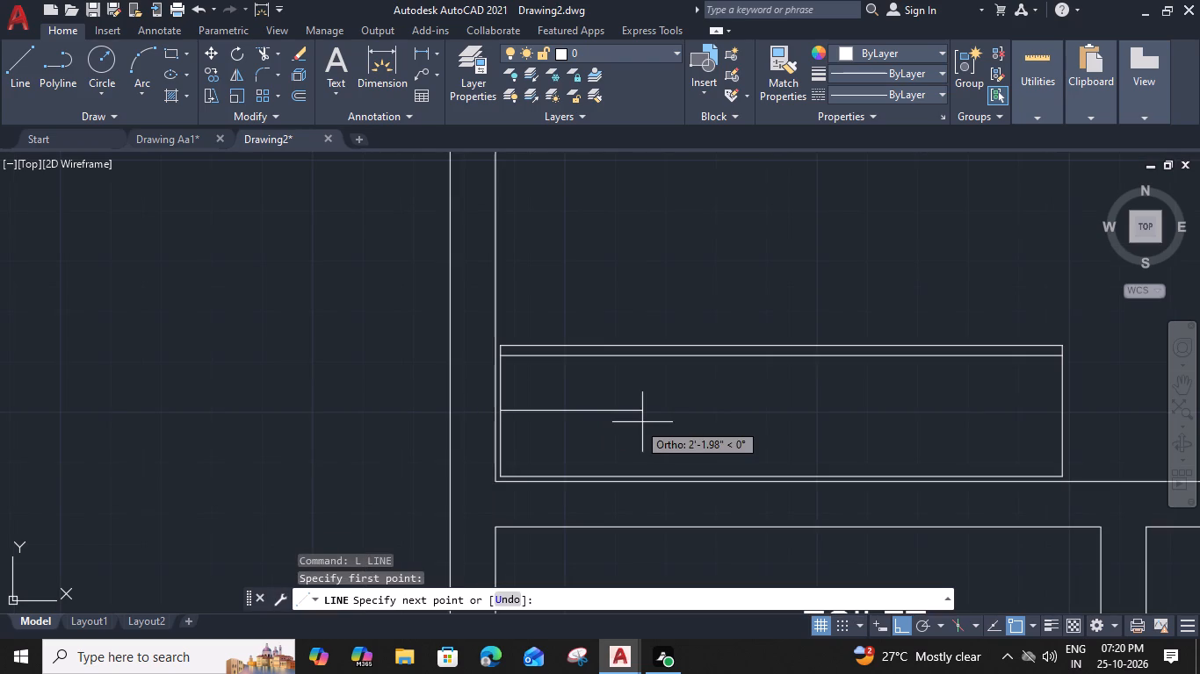
middle_drag(915, 416, 744, 414)
click(890, 411)
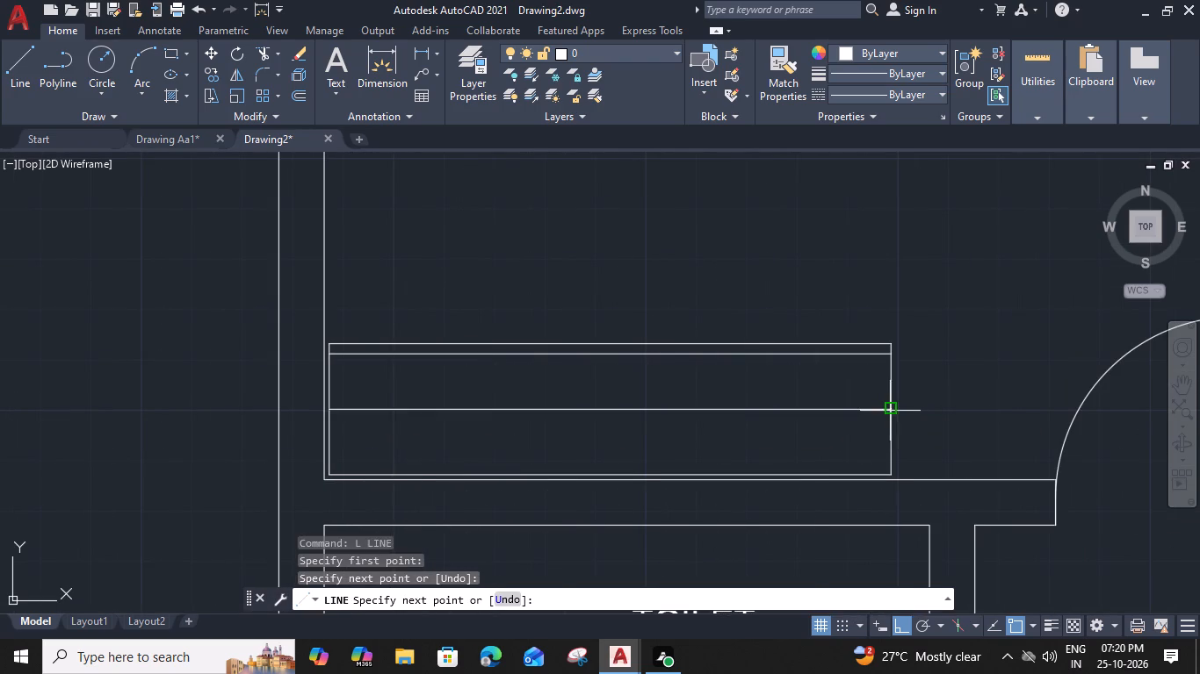
key(space)
Draw a slanted hanger line from the wardrobe's lower-left inner corner to the depth line, plus a vertical line crossing it.
scroll(355, 449, up, 2)
key(space)
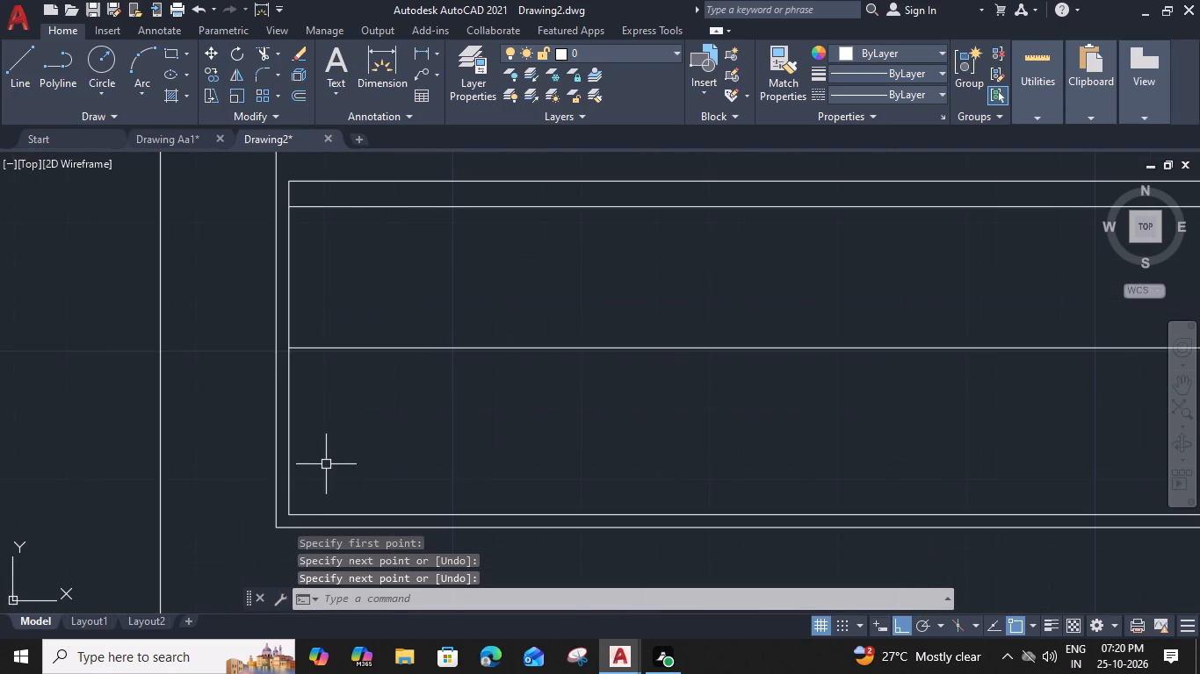
drag(291, 512, 293, 494)
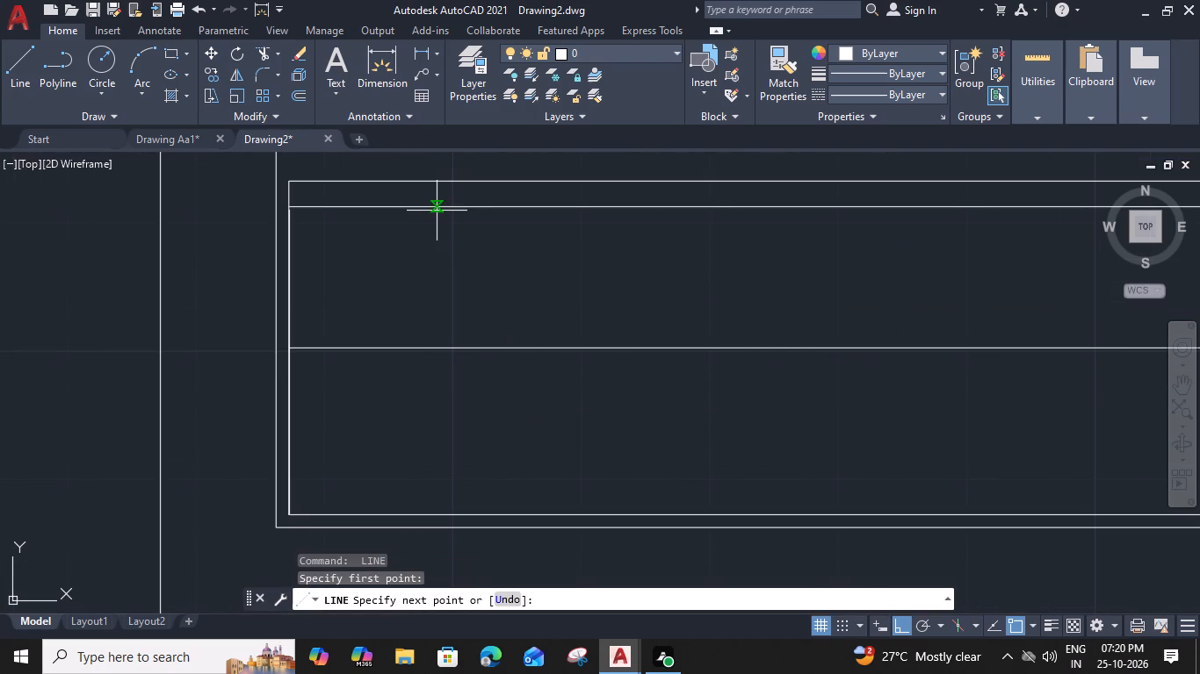
click(437, 211)
key(space)
key(space)
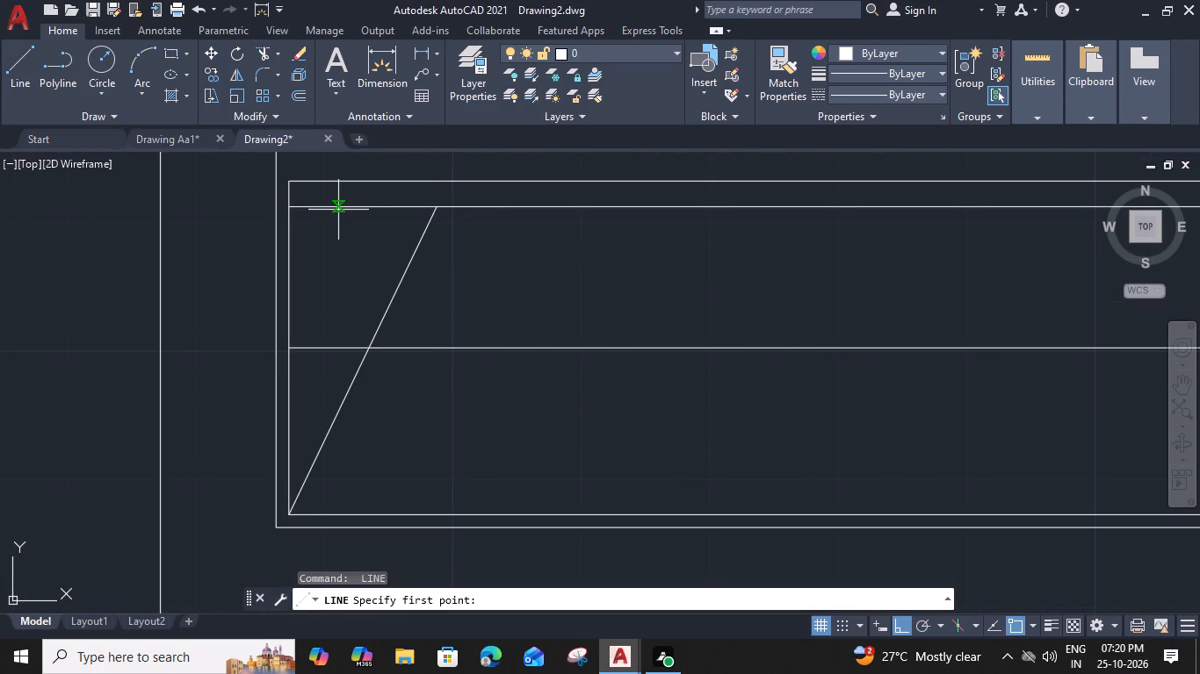
click(342, 207)
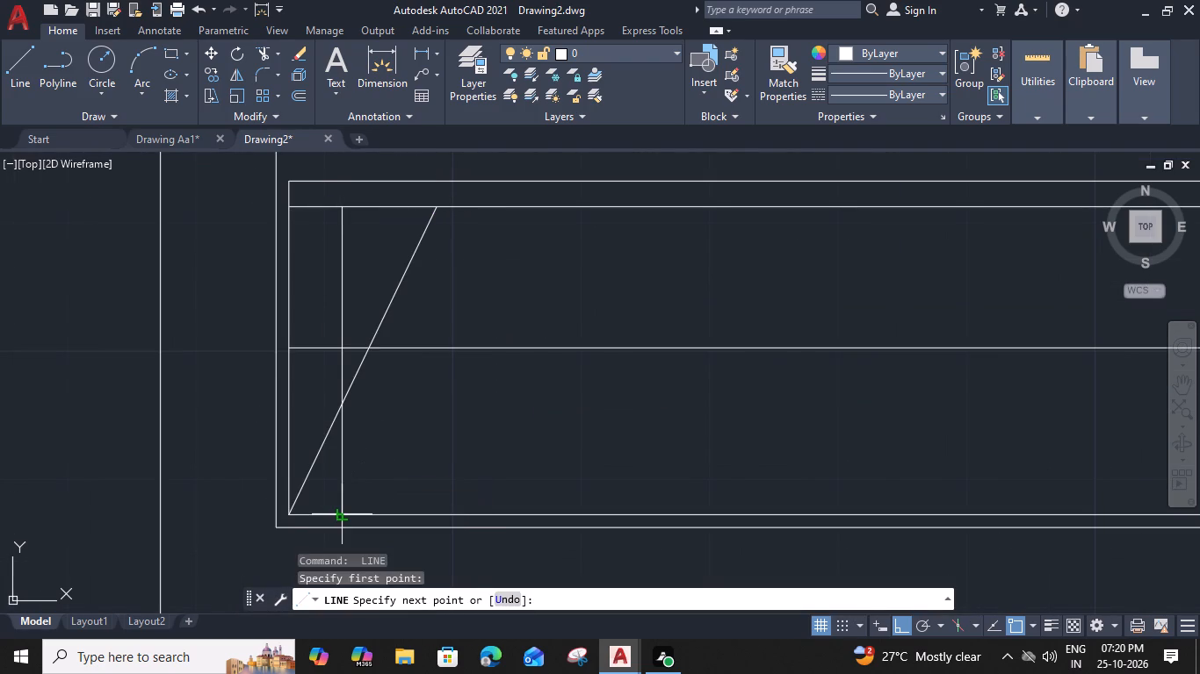
click(342, 515)
key(space)
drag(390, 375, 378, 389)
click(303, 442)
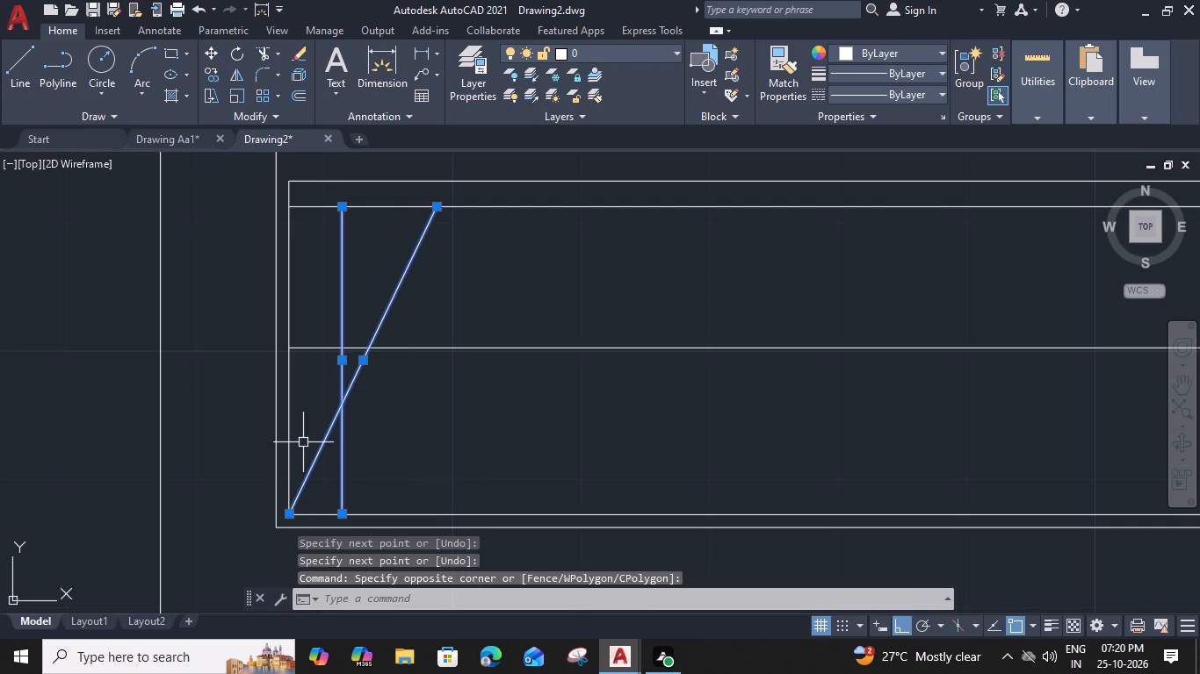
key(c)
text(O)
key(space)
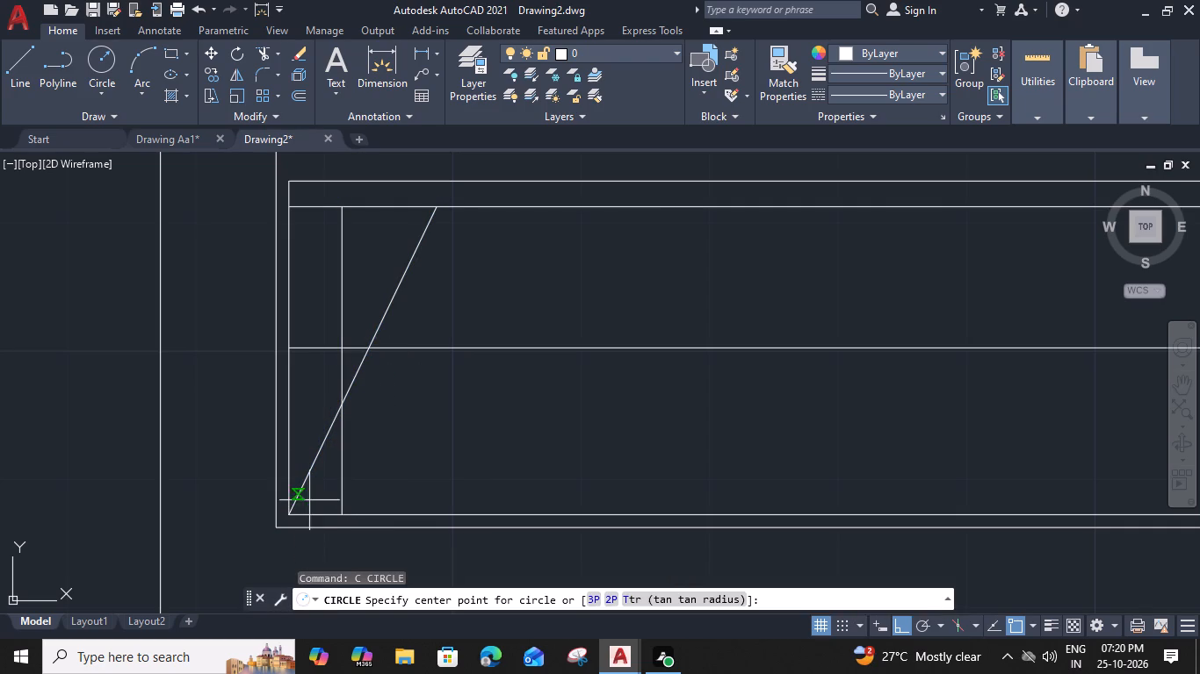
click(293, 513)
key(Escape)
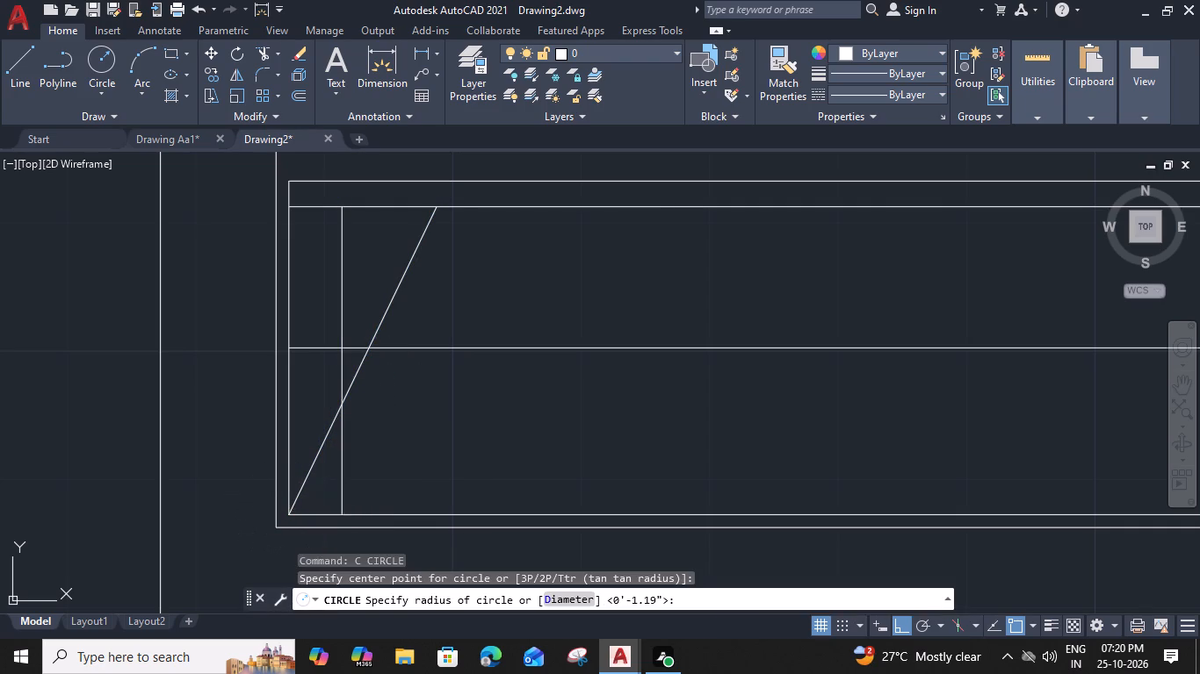
Copy the crossing hanger line pair from its lower-left end, placing the first seven copies end to end along the wardrobe's back line.
drag(372, 413, 340, 434)
click(314, 451)
text(CO)
key(space)
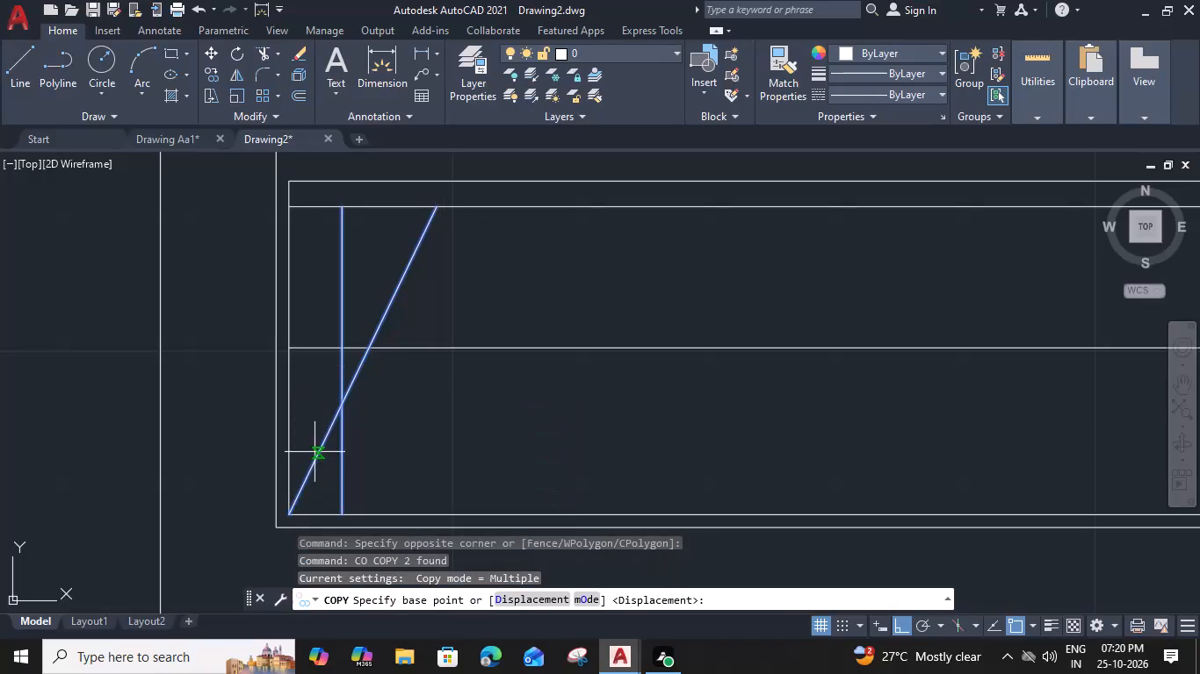
click(290, 515)
click(341, 515)
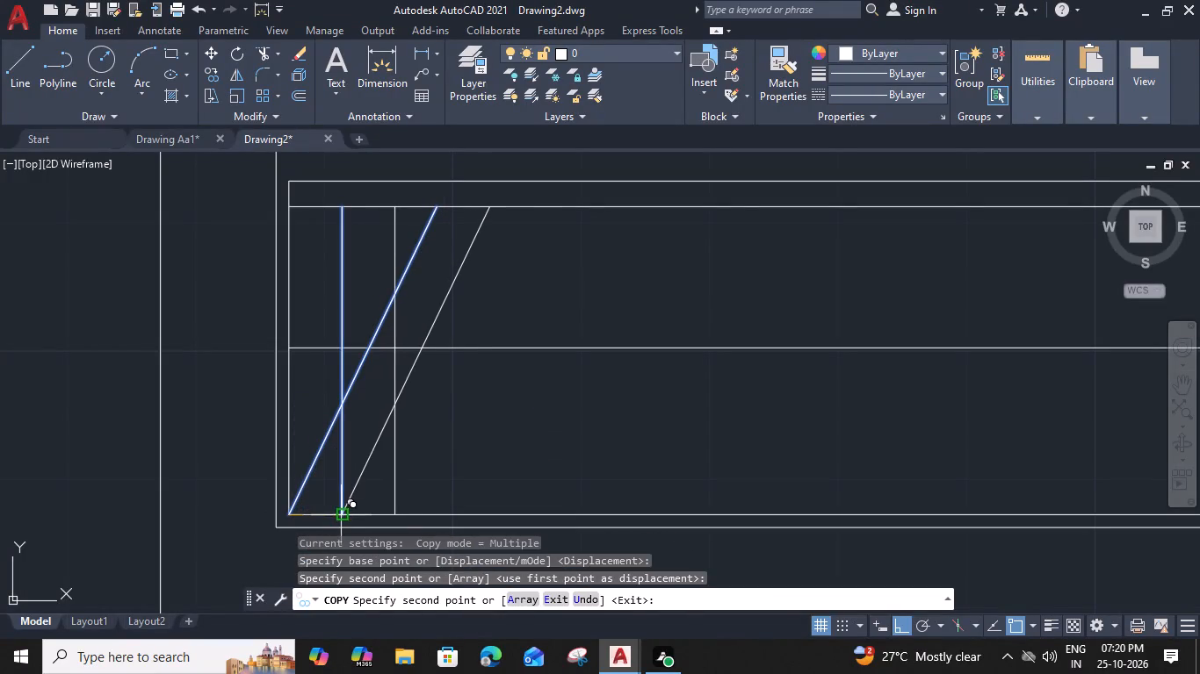
click(391, 517)
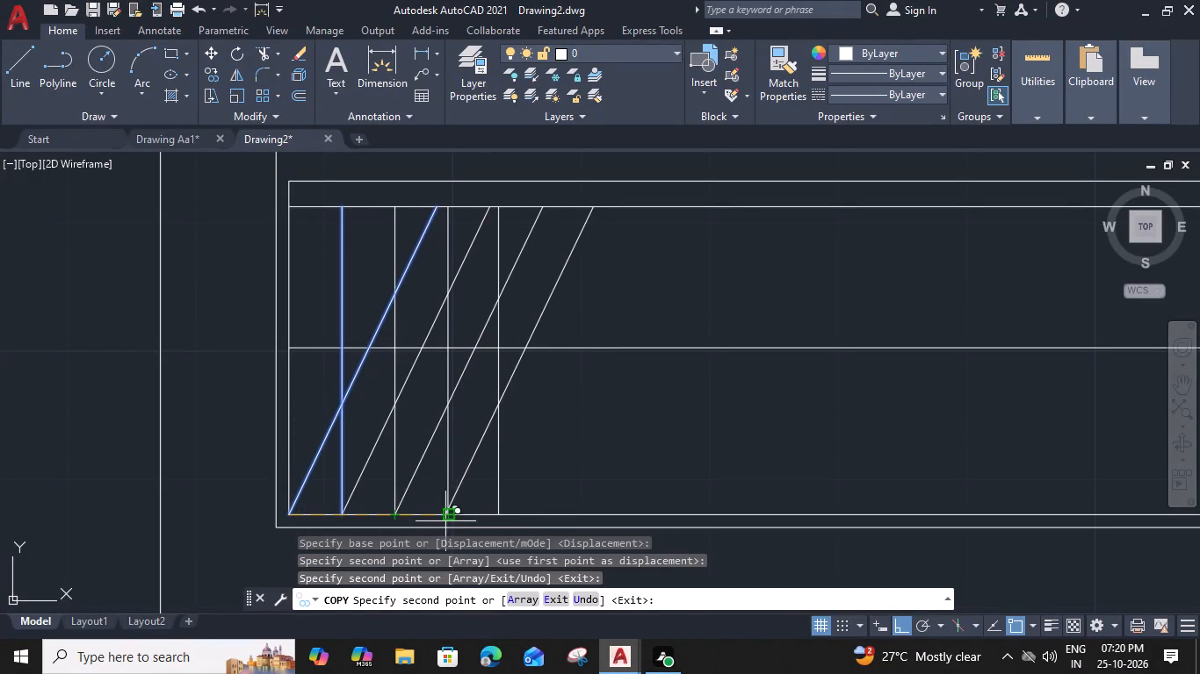
click(445, 518)
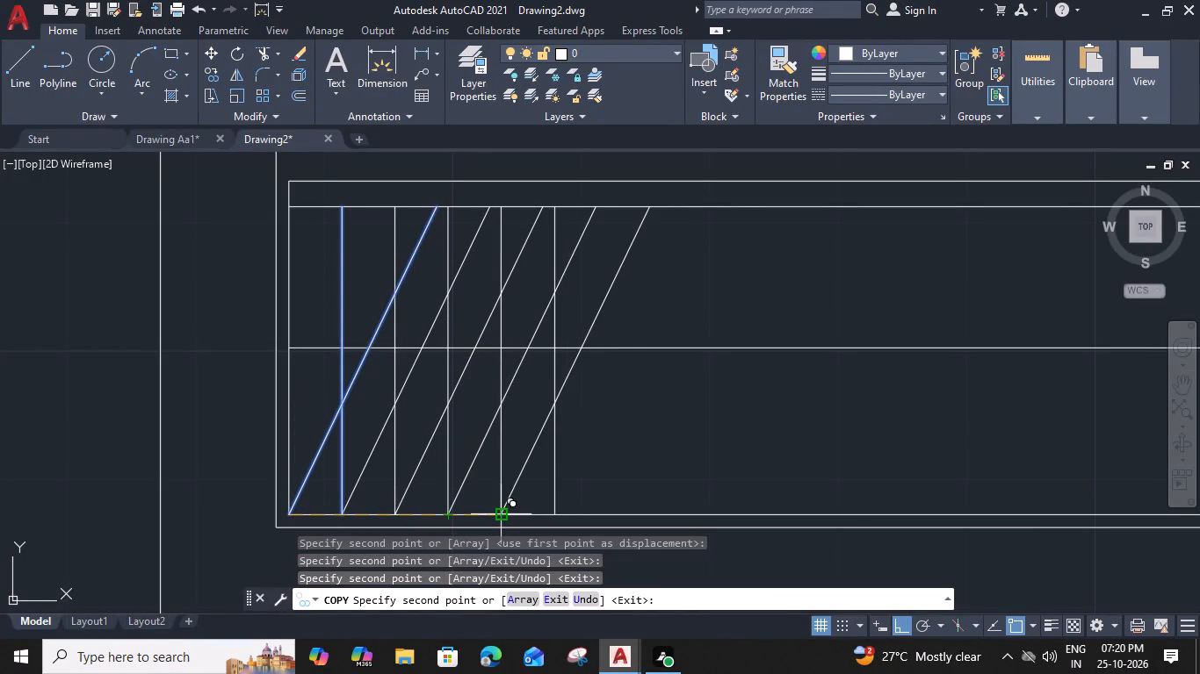
click(498, 519)
click(554, 515)
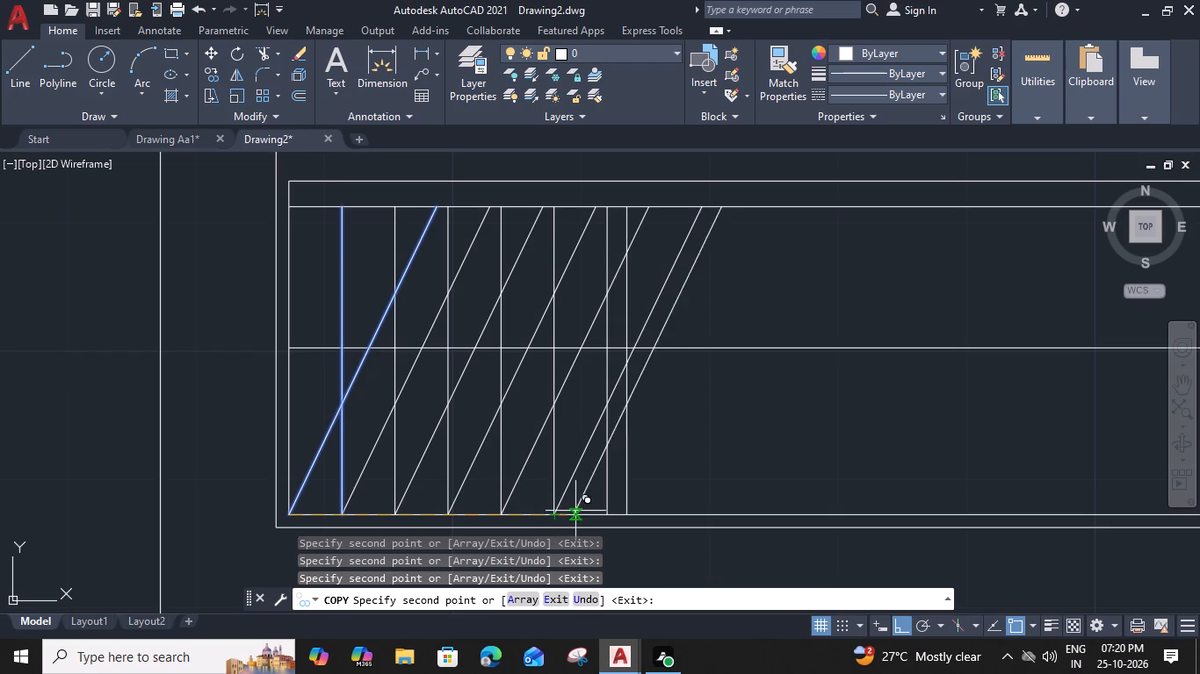
click(609, 514)
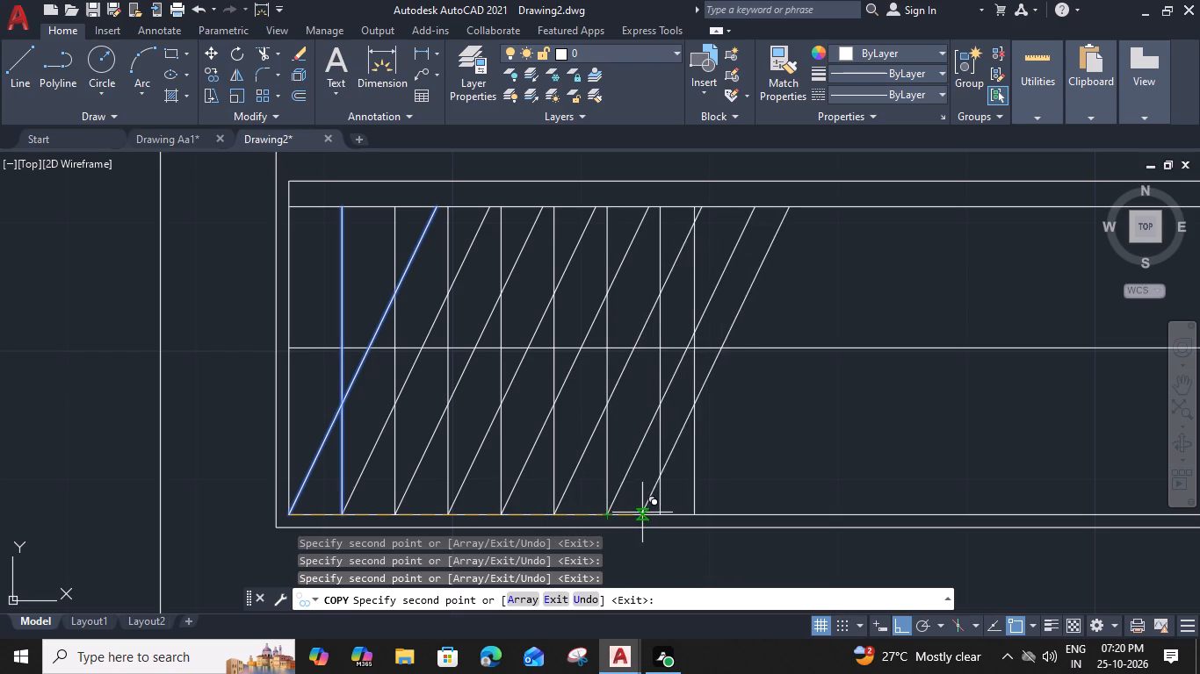
click(663, 513)
Place six more copies of the hanger line pair at the same spacing along the wardrobe's back line.
middle_drag(695, 507, 509, 486)
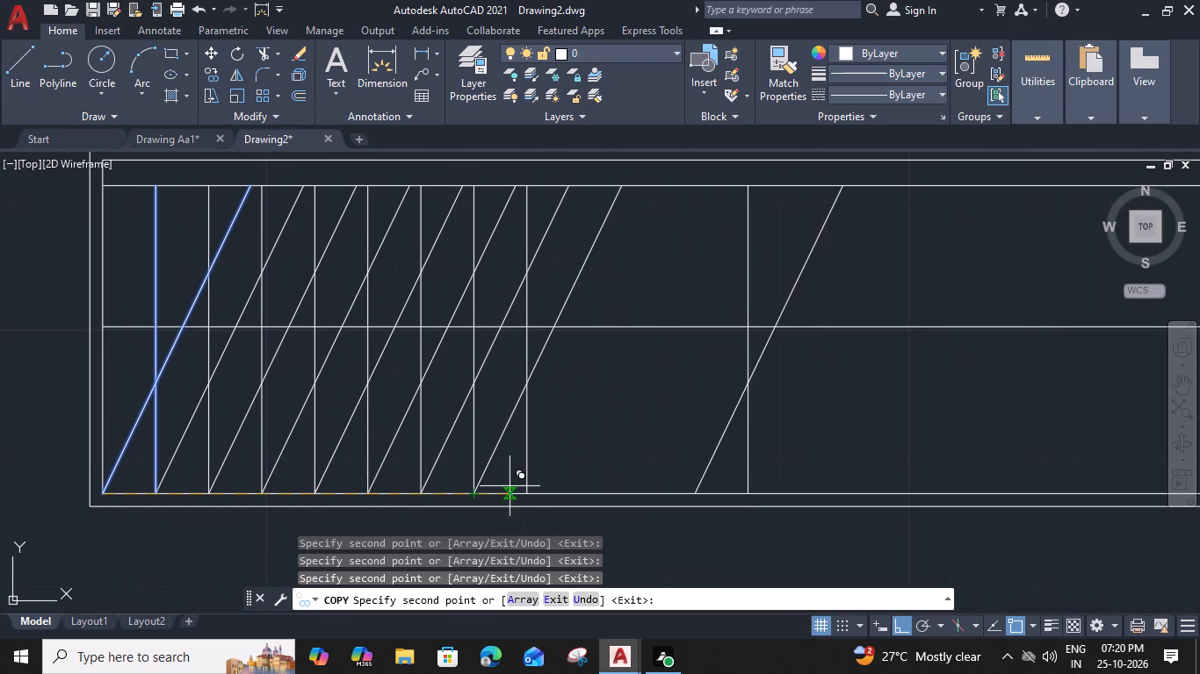
click(524, 493)
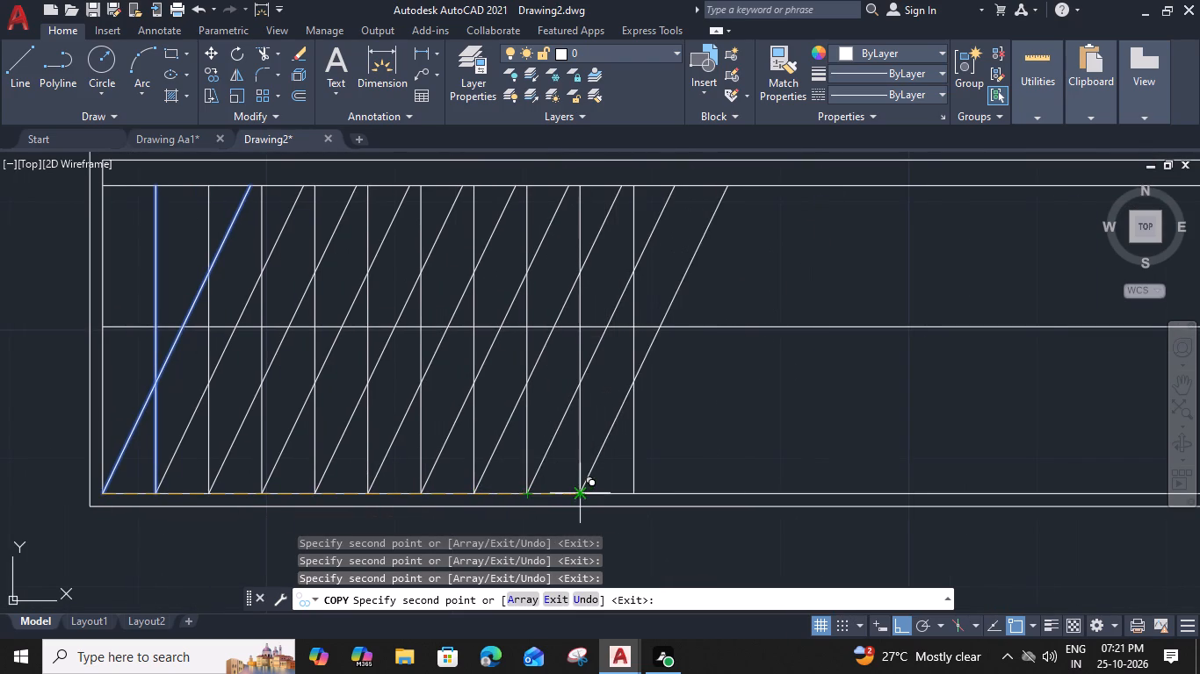
click(583, 494)
click(631, 497)
middle_drag(671, 498, 479, 502)
click(498, 498)
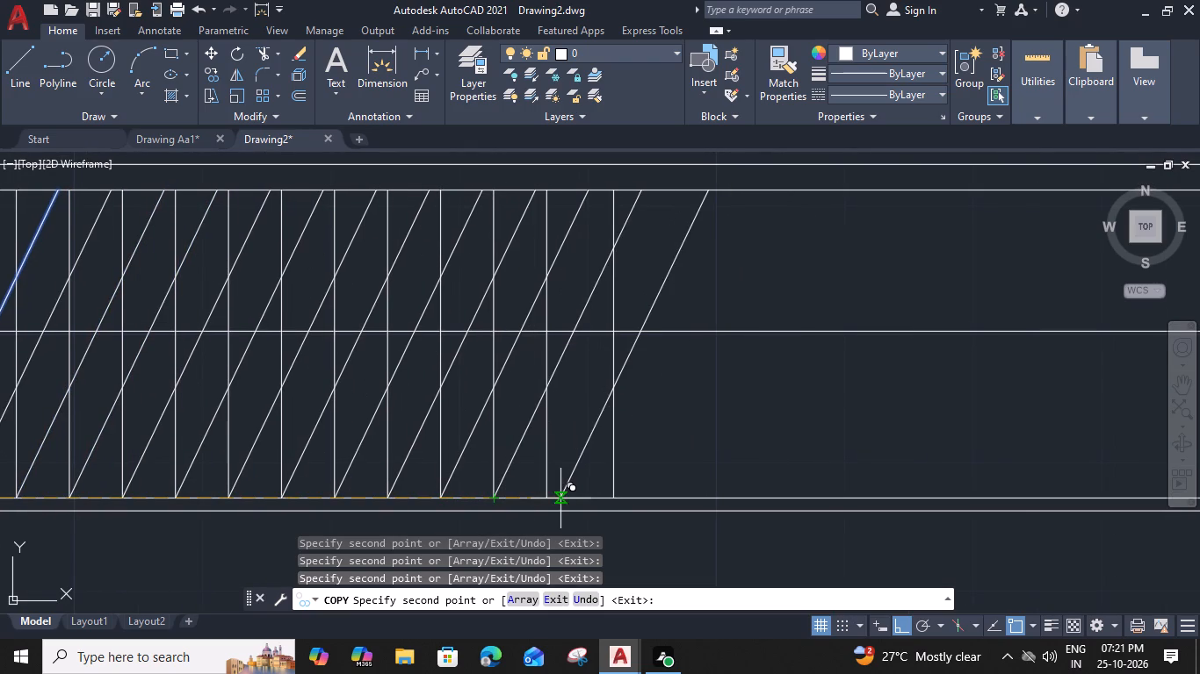
click(541, 499)
click(602, 498)
Place eight more copies of the hanger line pair end to end along the wardrobe's back line.
middle_drag(602, 498, 539, 498)
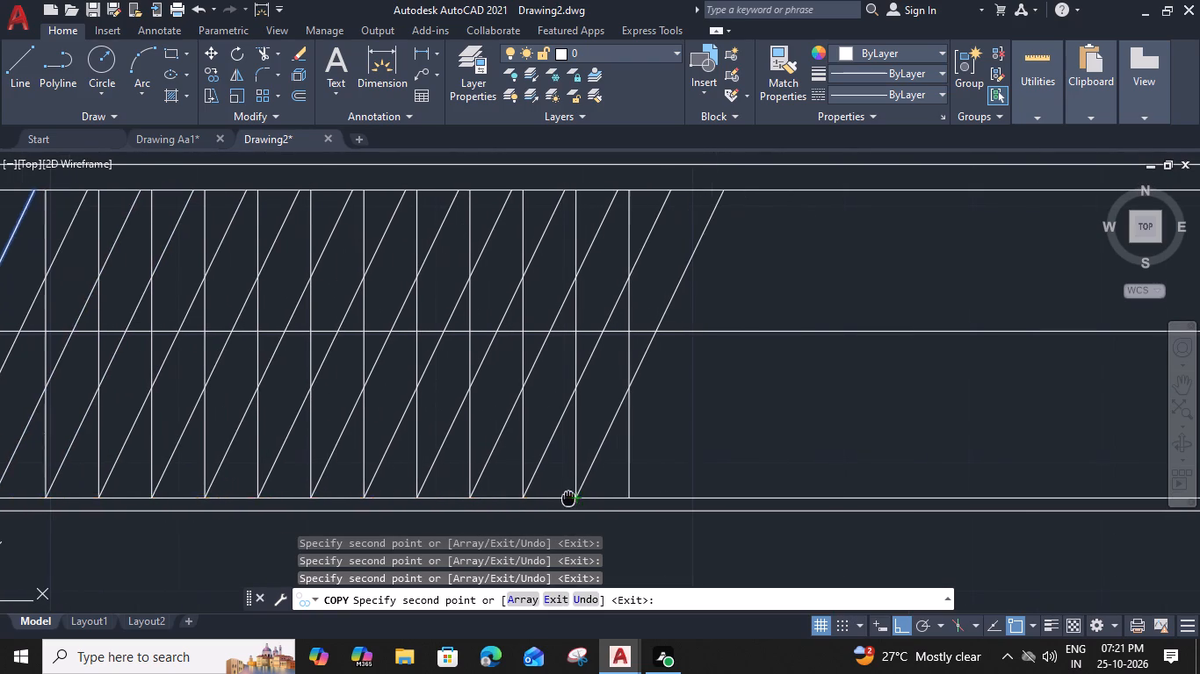
middle_drag(539, 498, 441, 502)
click(489, 503)
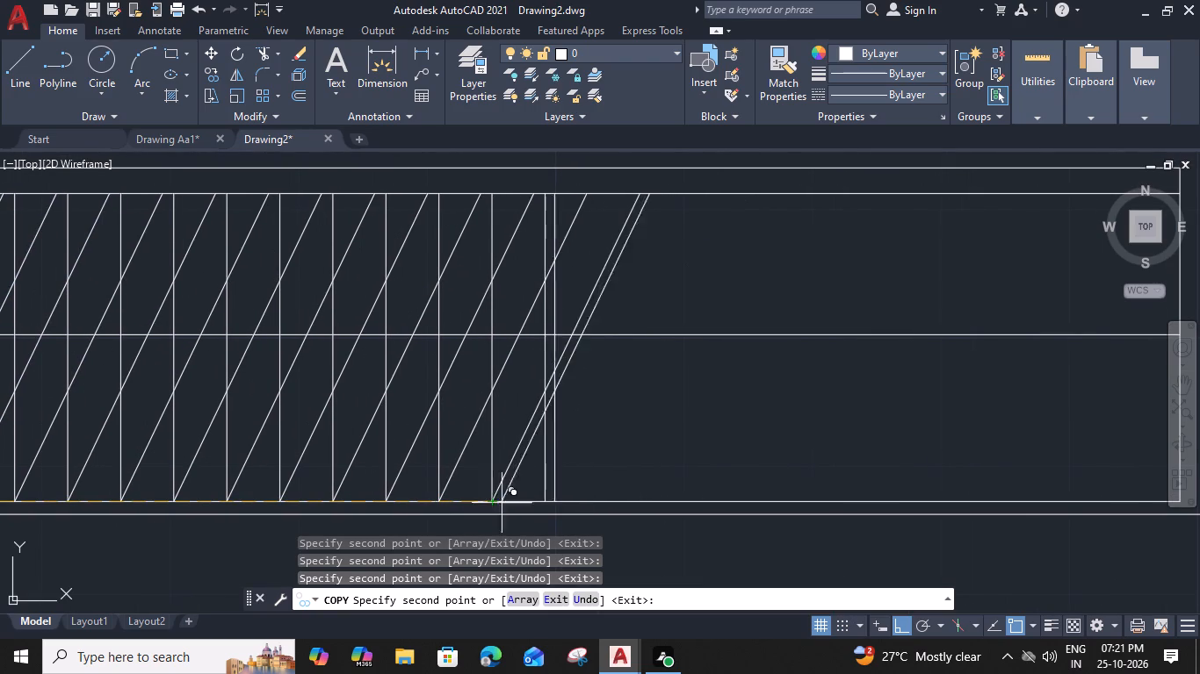
click(543, 503)
middle_drag(605, 500, 478, 509)
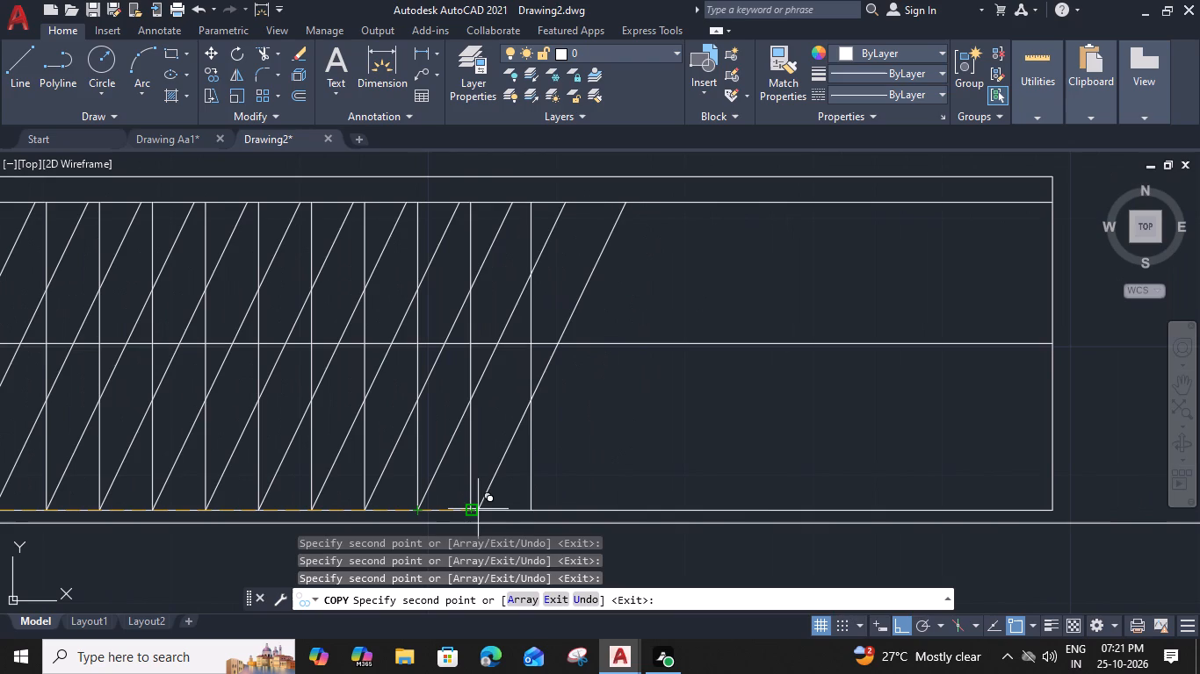
click(466, 510)
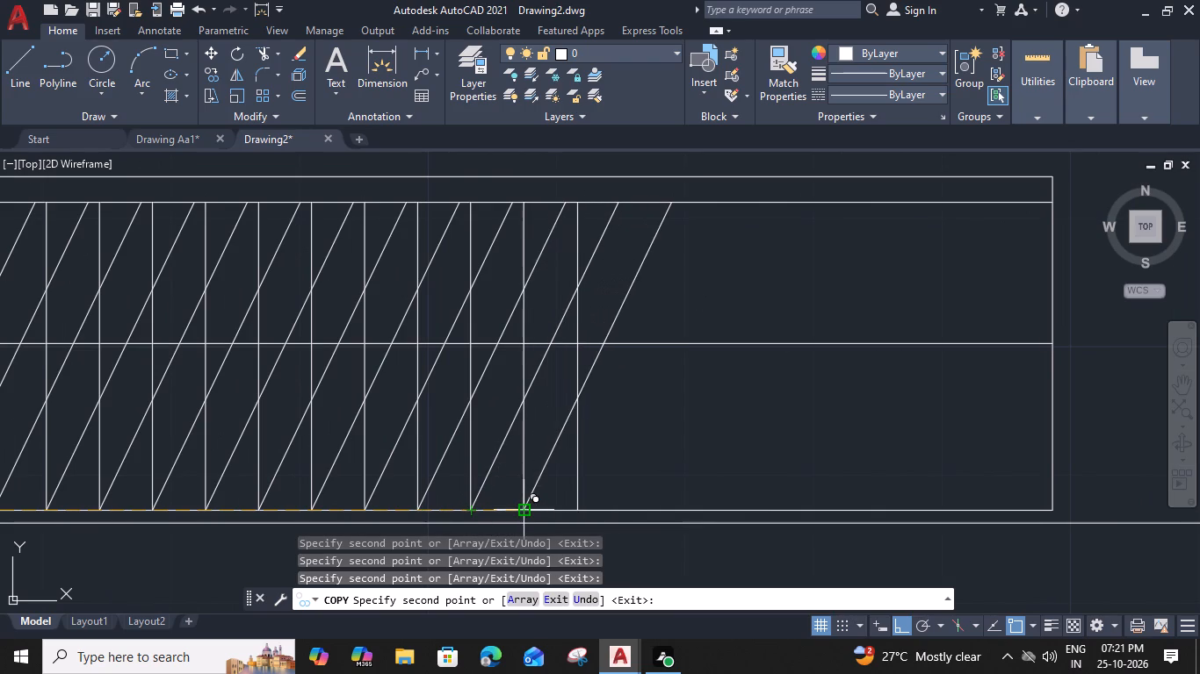
click(526, 507)
click(577, 510)
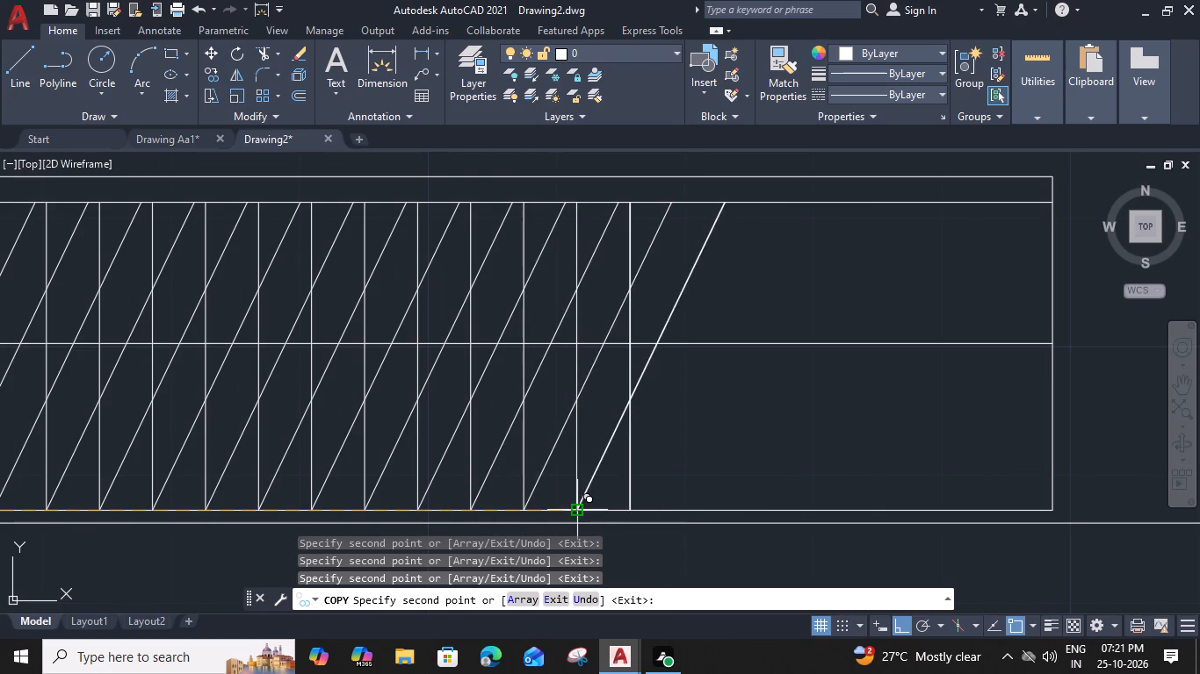
middle_drag(567, 505, 414, 502)
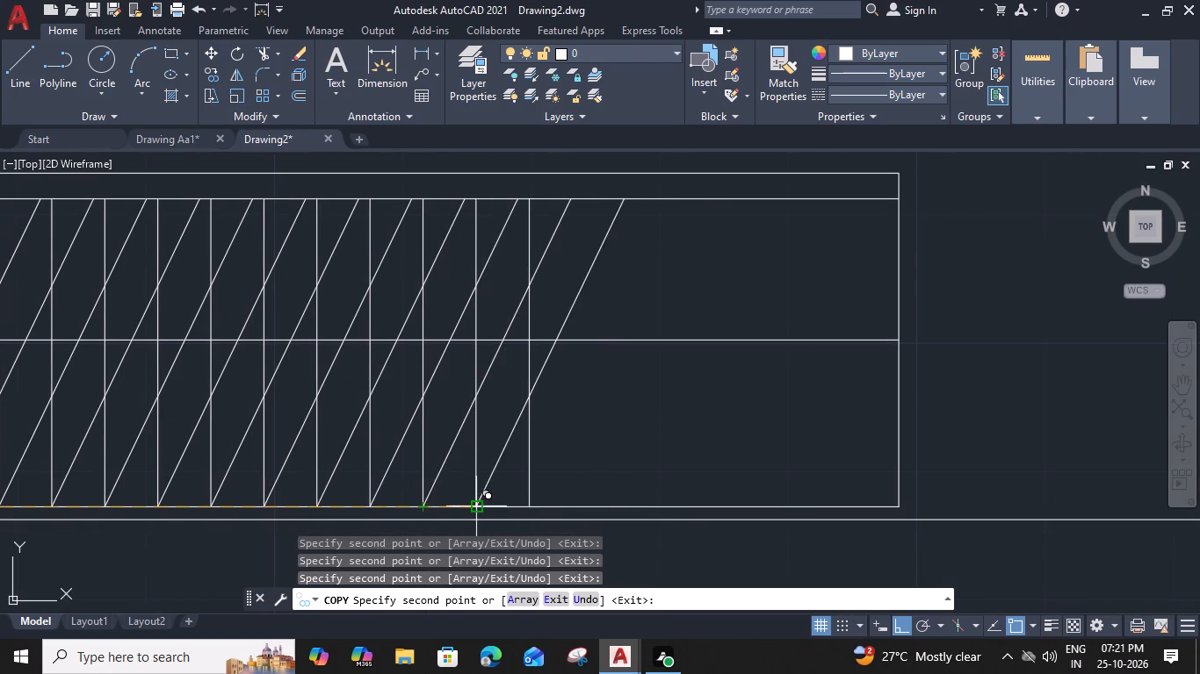
click(475, 508)
click(530, 507)
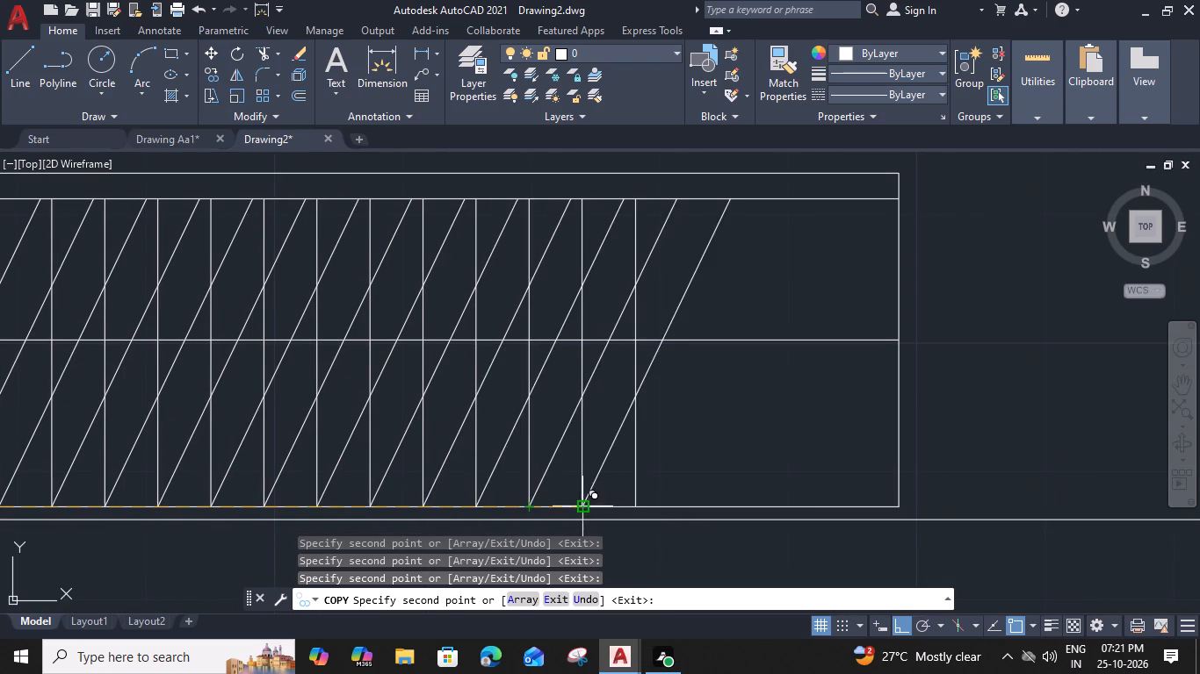
click(586, 502)
Place the last five copies of the hanger line pair up to the wardrobe's right end.
middle_drag(603, 498, 433, 498)
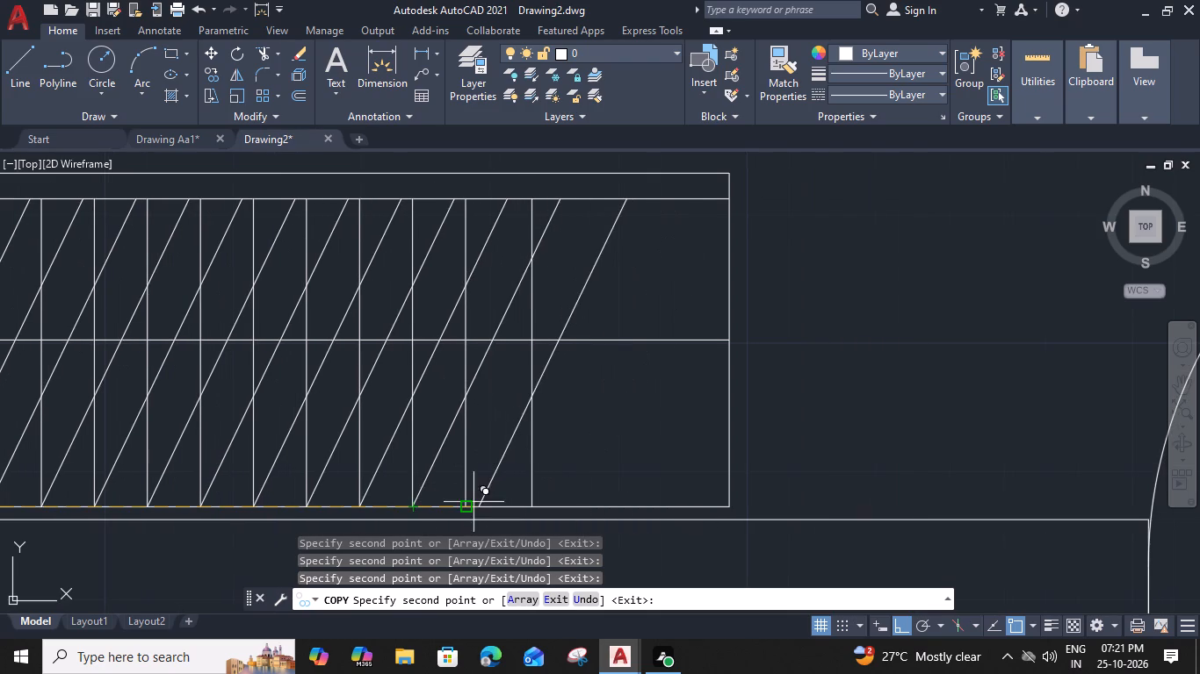
click(462, 506)
click(520, 509)
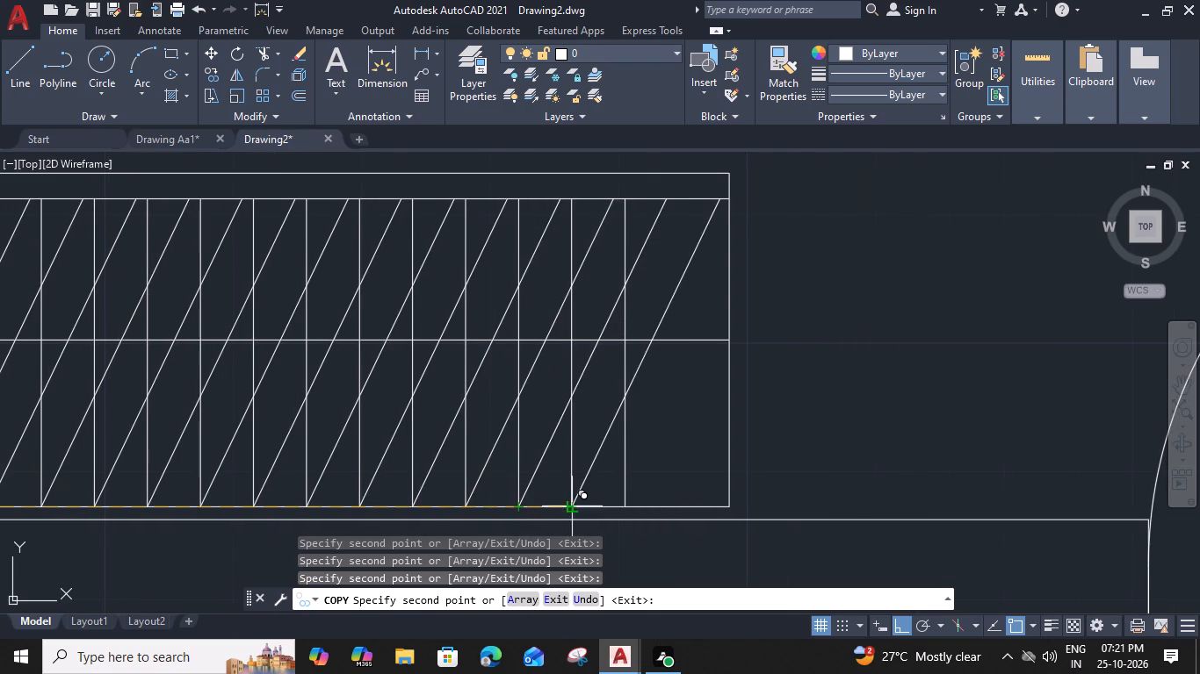
click(574, 509)
click(627, 510)
middle_drag(567, 507, 604, 509)
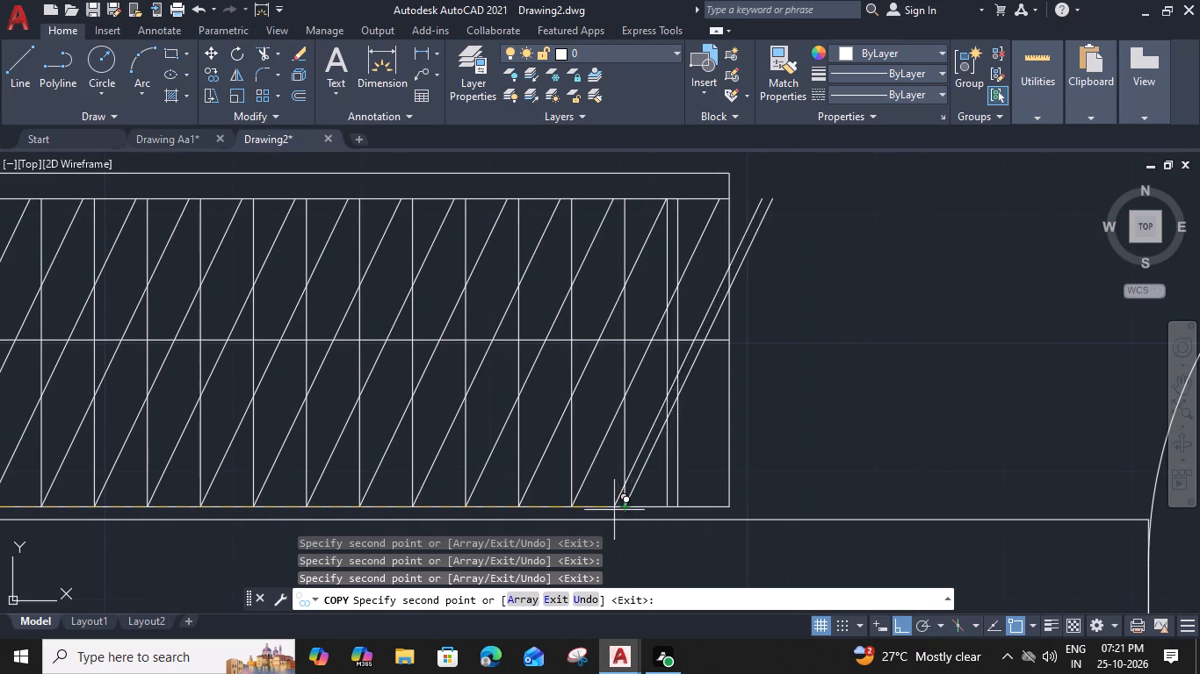
middle_drag(604, 509, 360, 497)
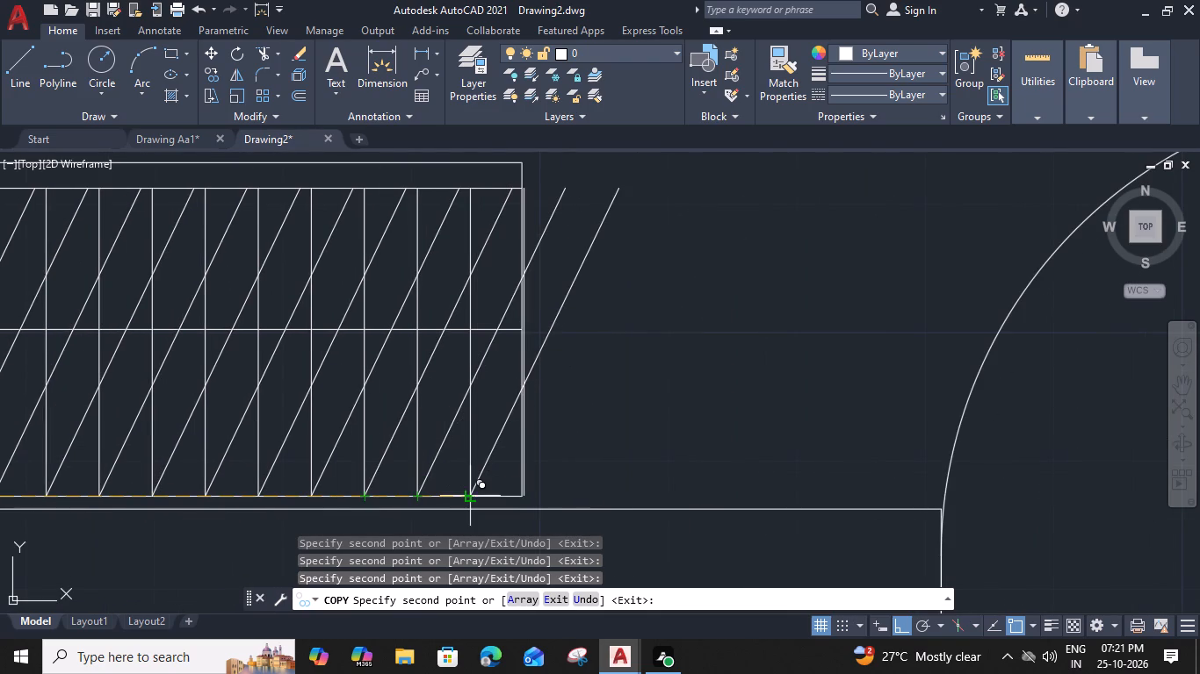
click(470, 496)
key(Escape)
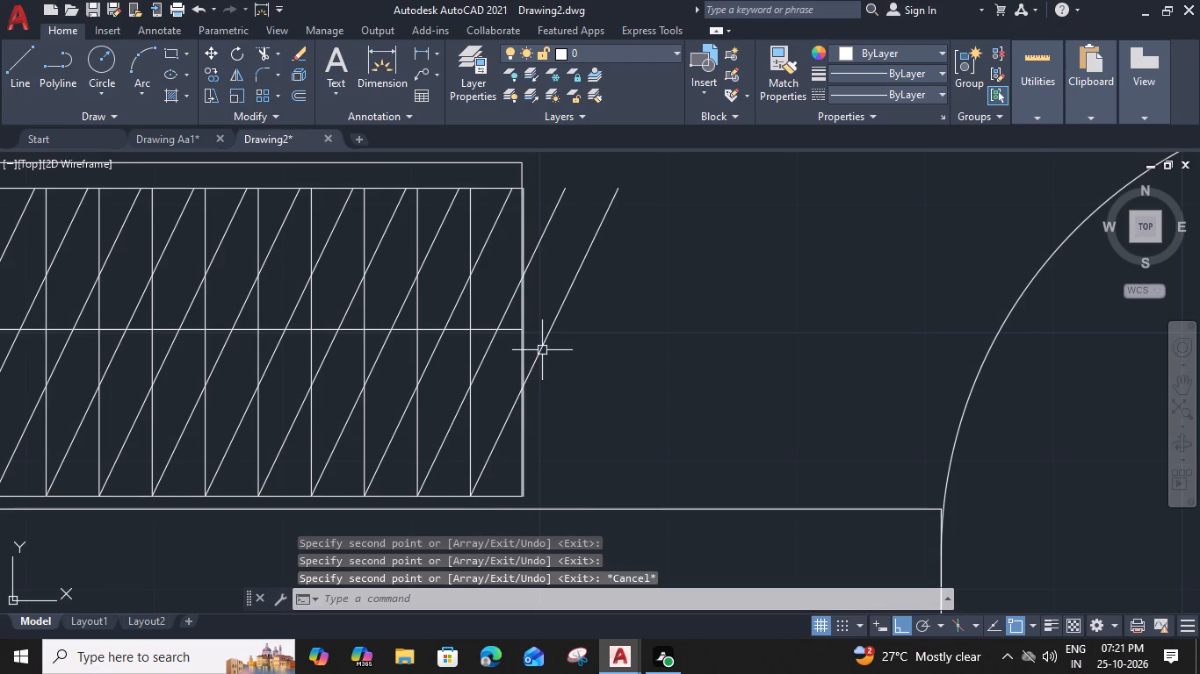
Trim the two slanted hanger lines that extend past the wardrobe's right end.
text(TR)
key(space)
click(539, 190)
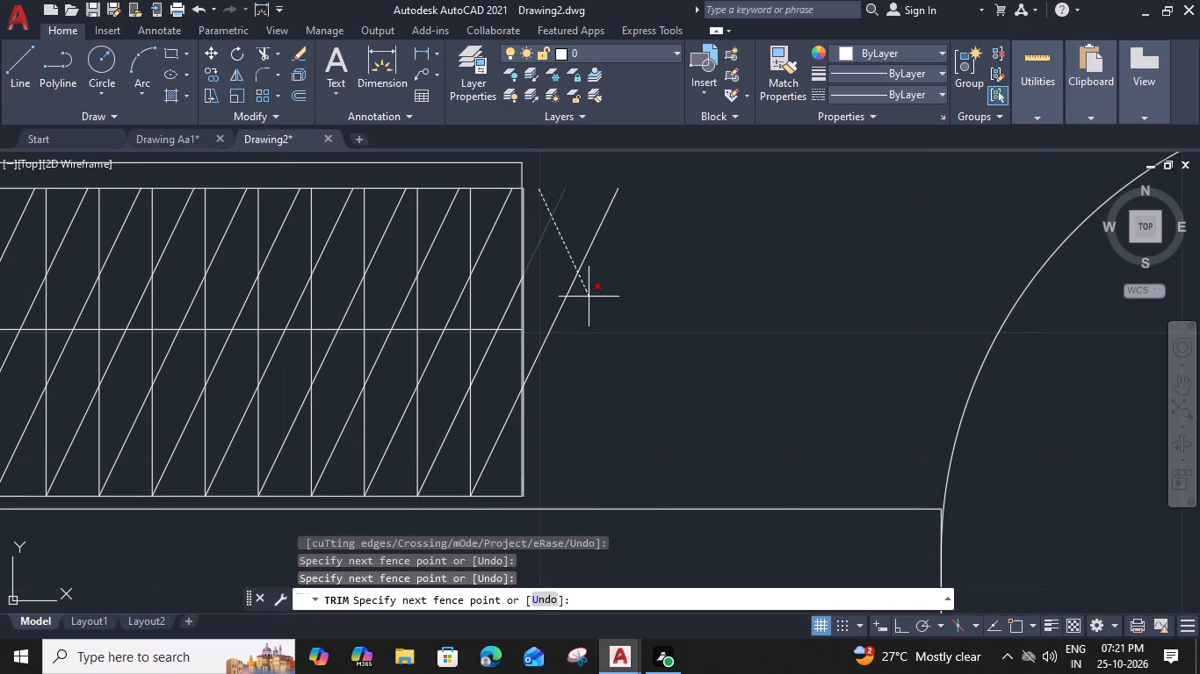
click(589, 297)
key(Escape)
Erase the surplus vertical hanger line just outside the wardrobe's right end.
scroll(507, 195, up, 3)
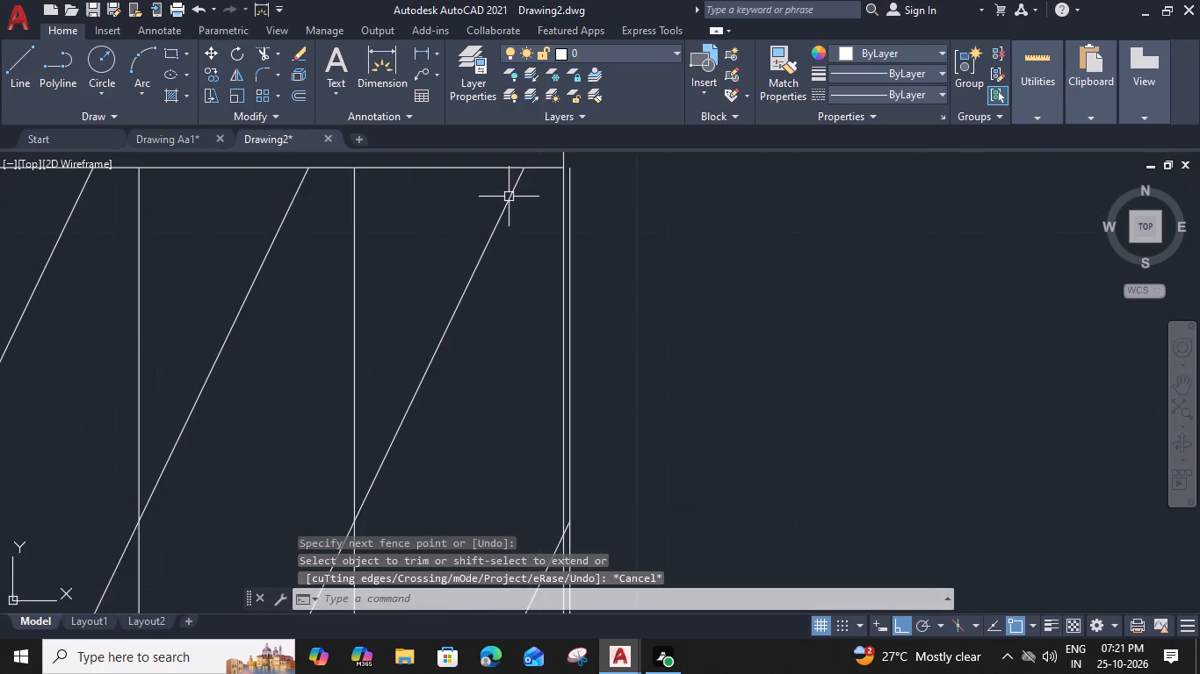
middle_drag(511, 204, 478, 306)
click(536, 276)
key(Delete)
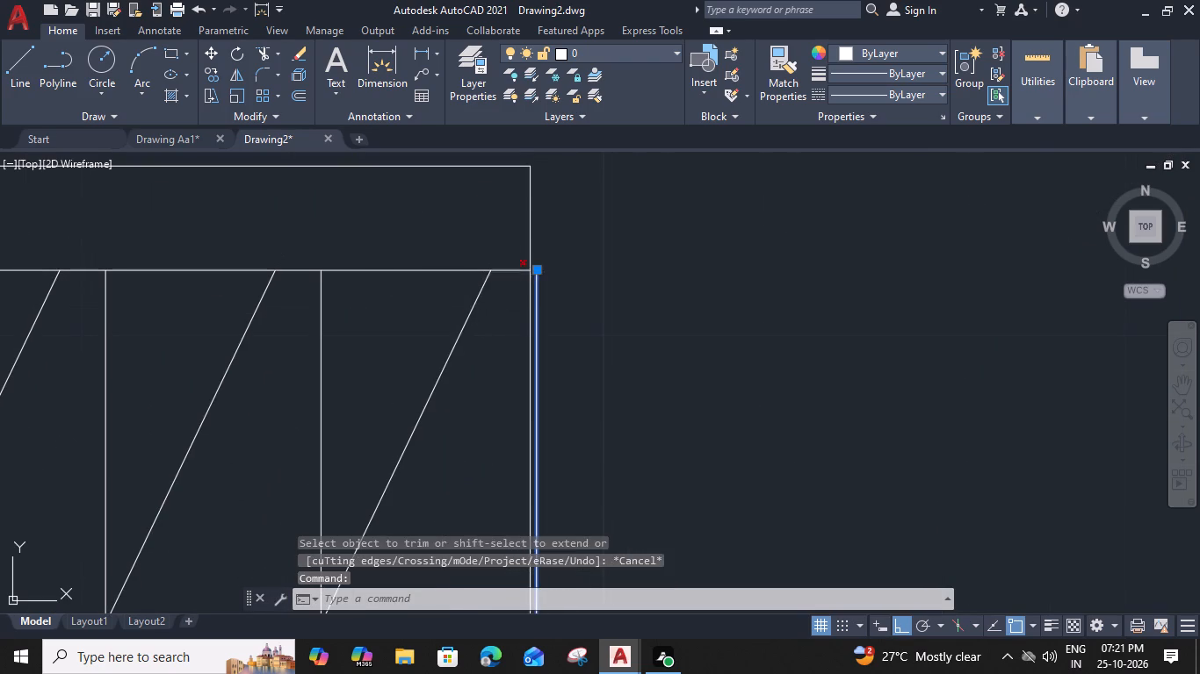
Trim the leftover stub of the last slanted hanger line at the wardrobe's right side.
scroll(515, 294, down, 2)
text(TR)
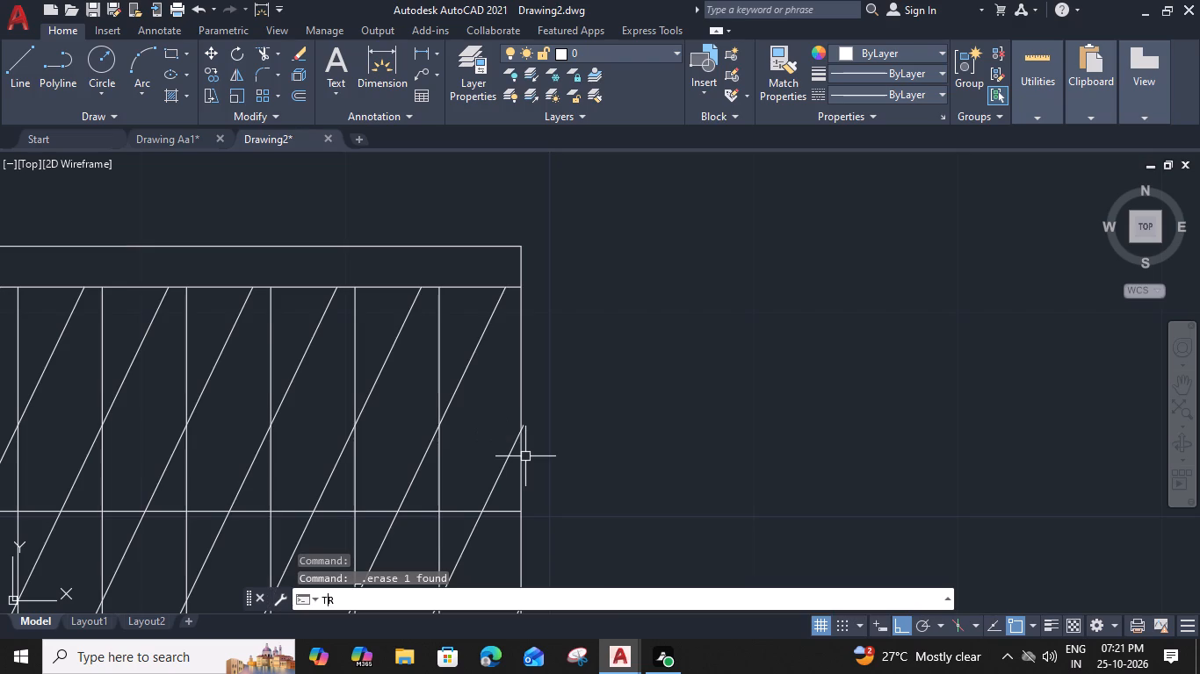
key(space)
scroll(525, 442, up, 3)
click(518, 408)
key(Escape)
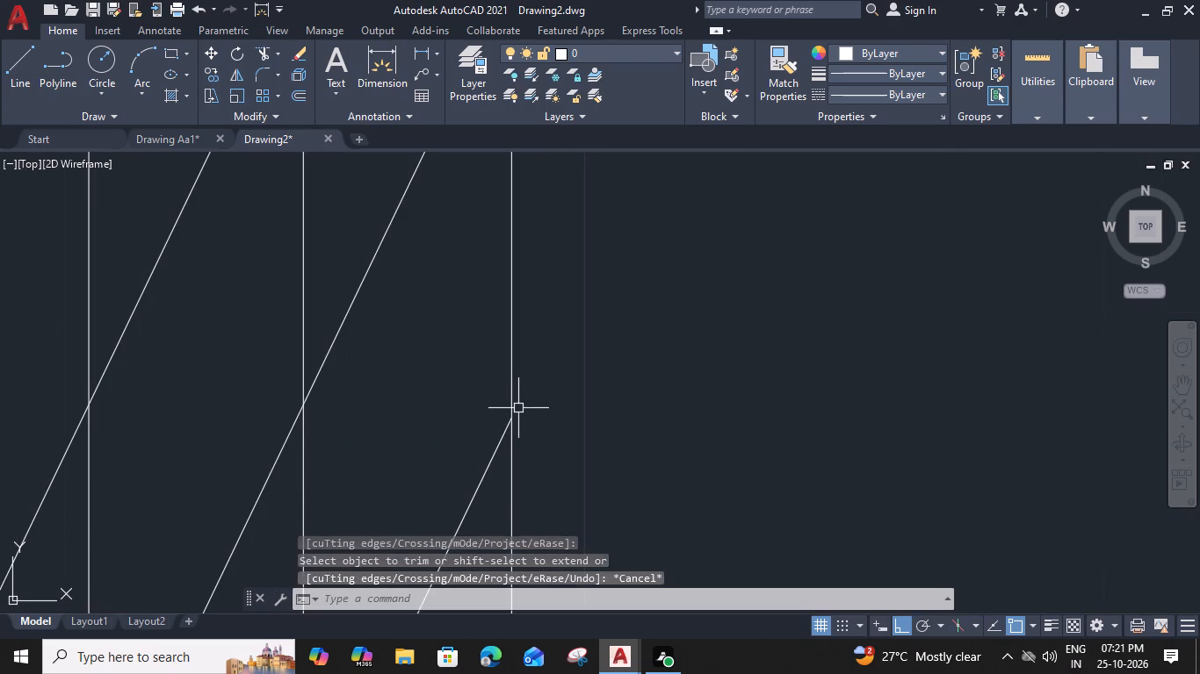
Draw a freehand rectangle inside the lower counter of the 10'-0"X12'-4" room, left of the kitchen utility.
scroll(524, 410, down, 7)
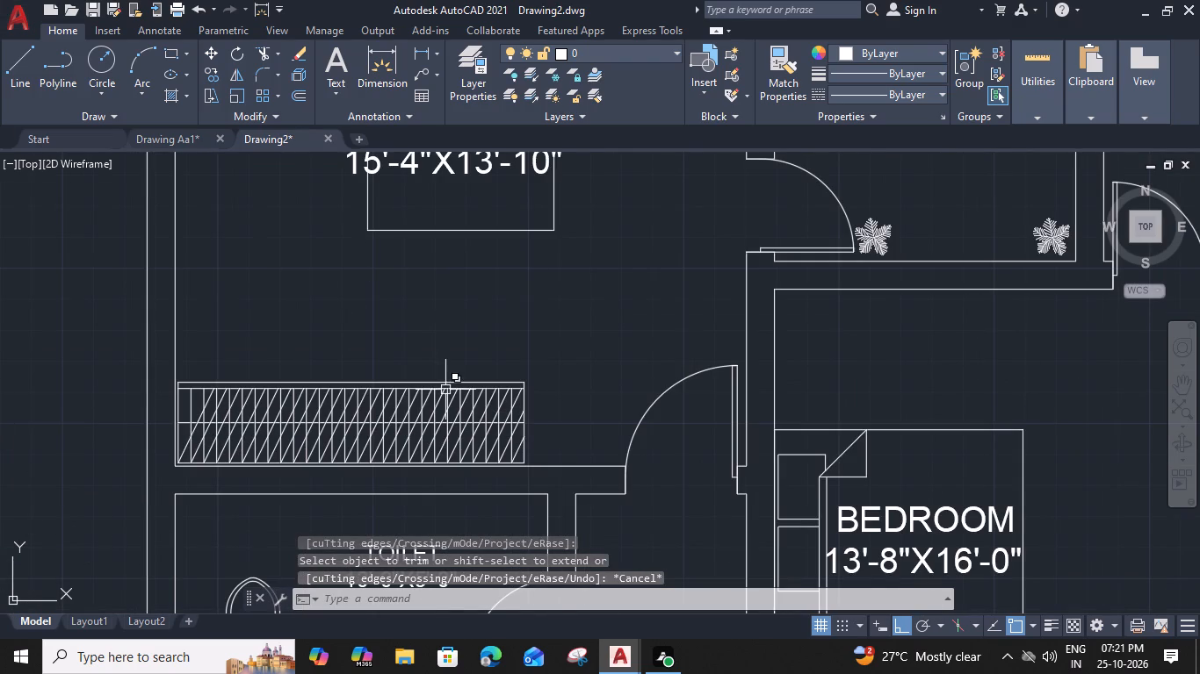
scroll(531, 354, down, 1)
middle_drag(544, 384, 532, 395)
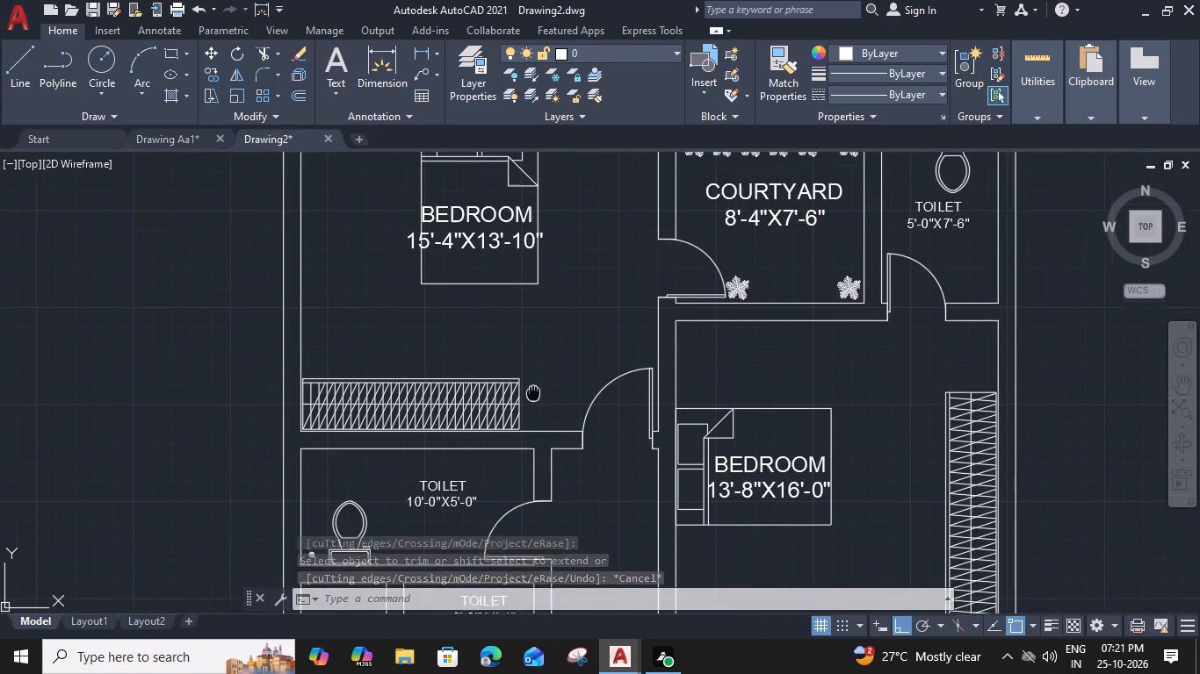
middle_drag(532, 395, 512, 385)
middle_drag(634, 337, 588, 362)
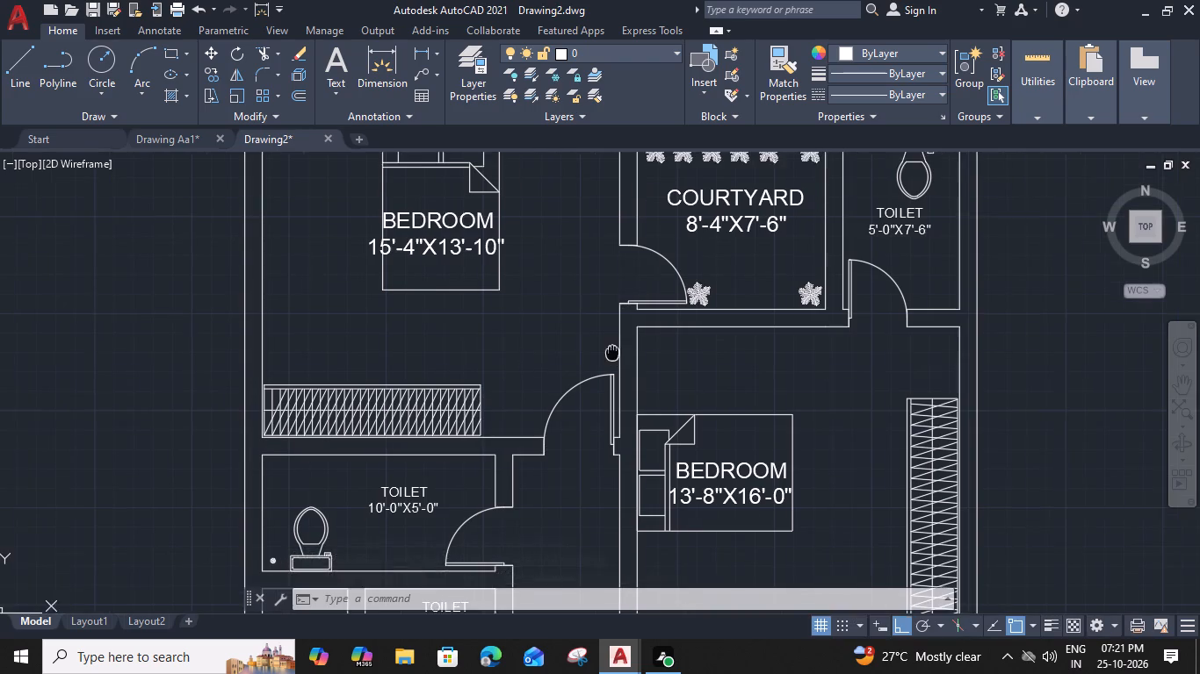
middle_drag(588, 362, 456, 218)
middle_drag(401, 436, 428, 285)
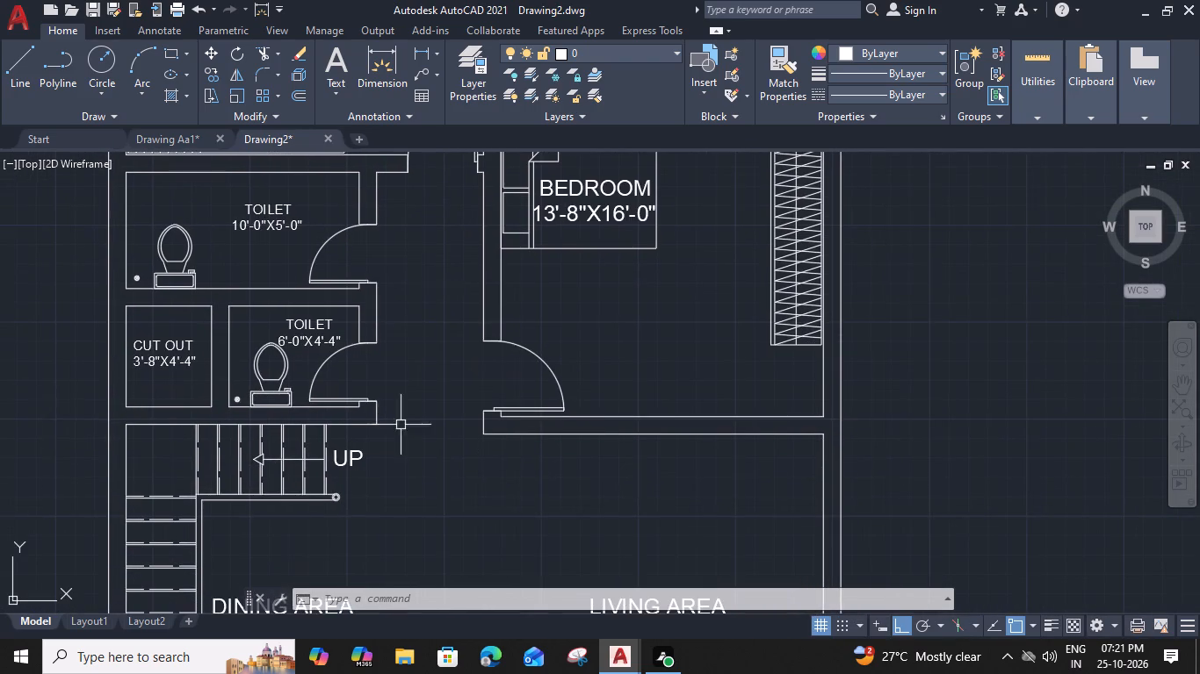
middle_drag(401, 425, 430, 347)
middle_drag(443, 470, 452, 318)
middle_drag(445, 468, 452, 376)
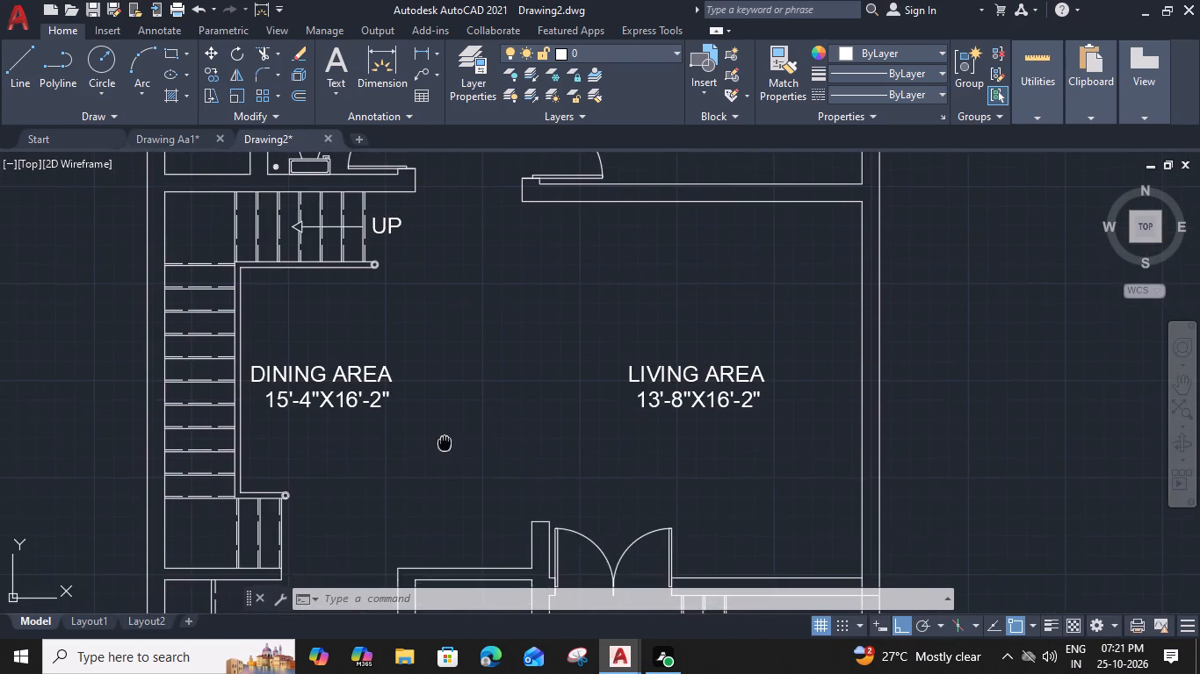
middle_drag(452, 376, 478, 226)
middle_drag(394, 464, 451, 301)
scroll(329, 437, up, 2)
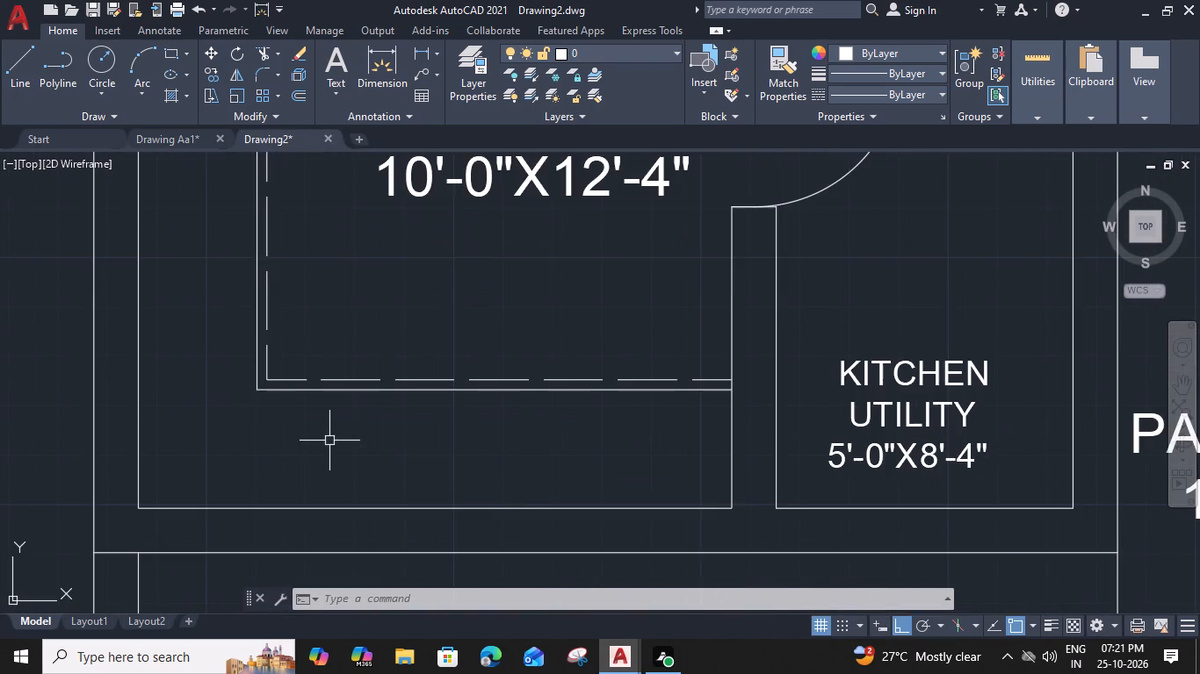
middle_drag(378, 453, 400, 376)
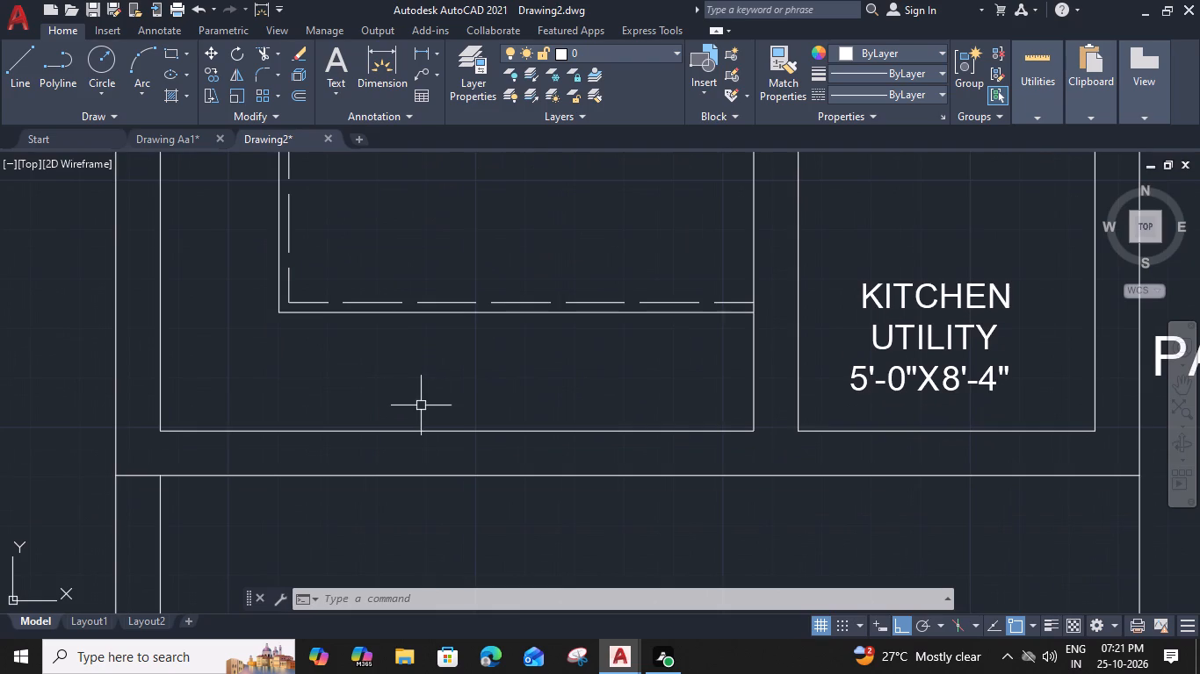
scroll(425, 412, down, 3)
middle_drag(445, 479, 450, 467)
scroll(419, 377, up, 2)
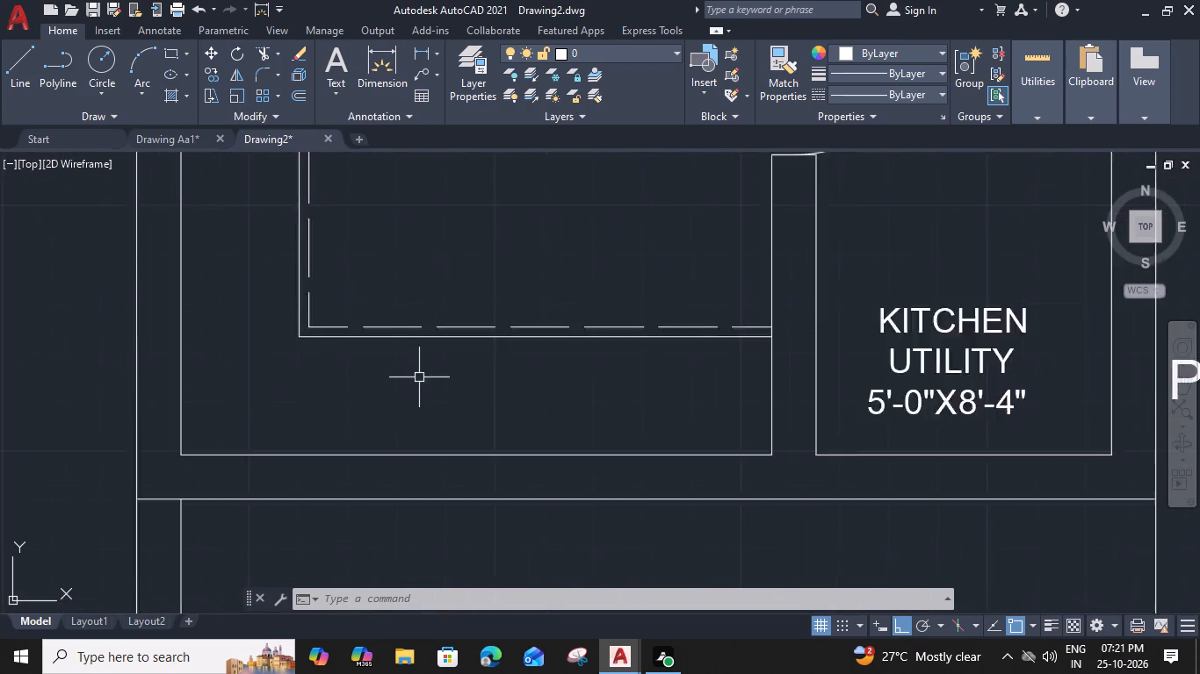
scroll(419, 377, up, 1)
text(REC)
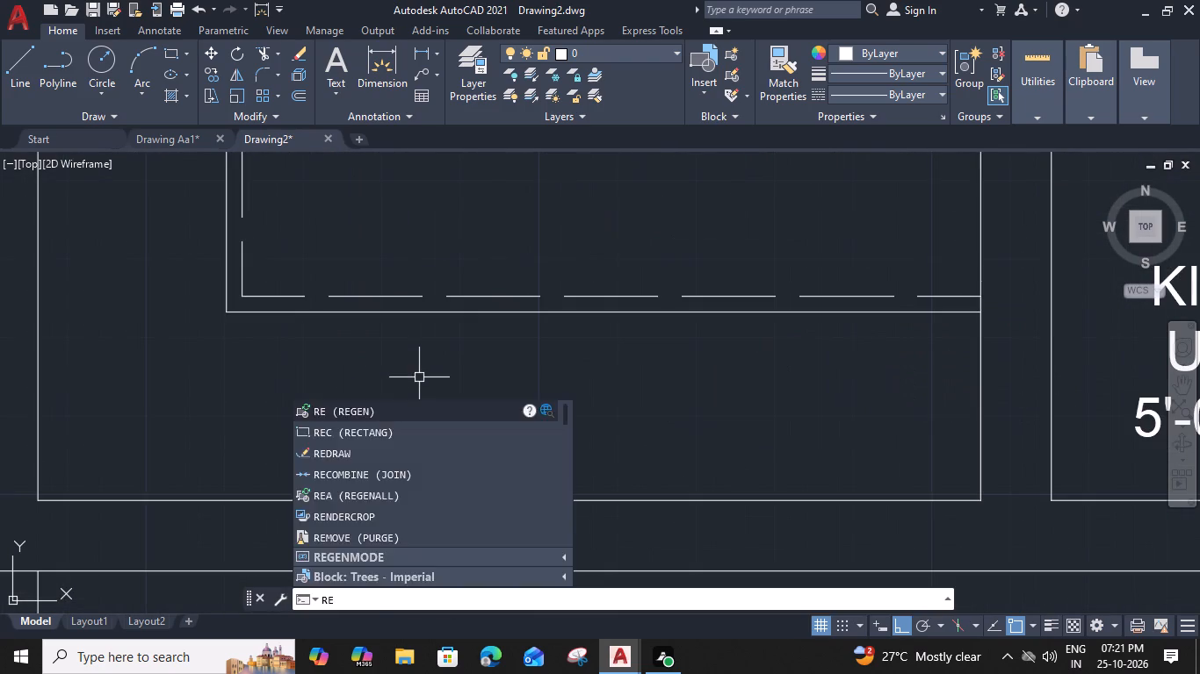
key(space)
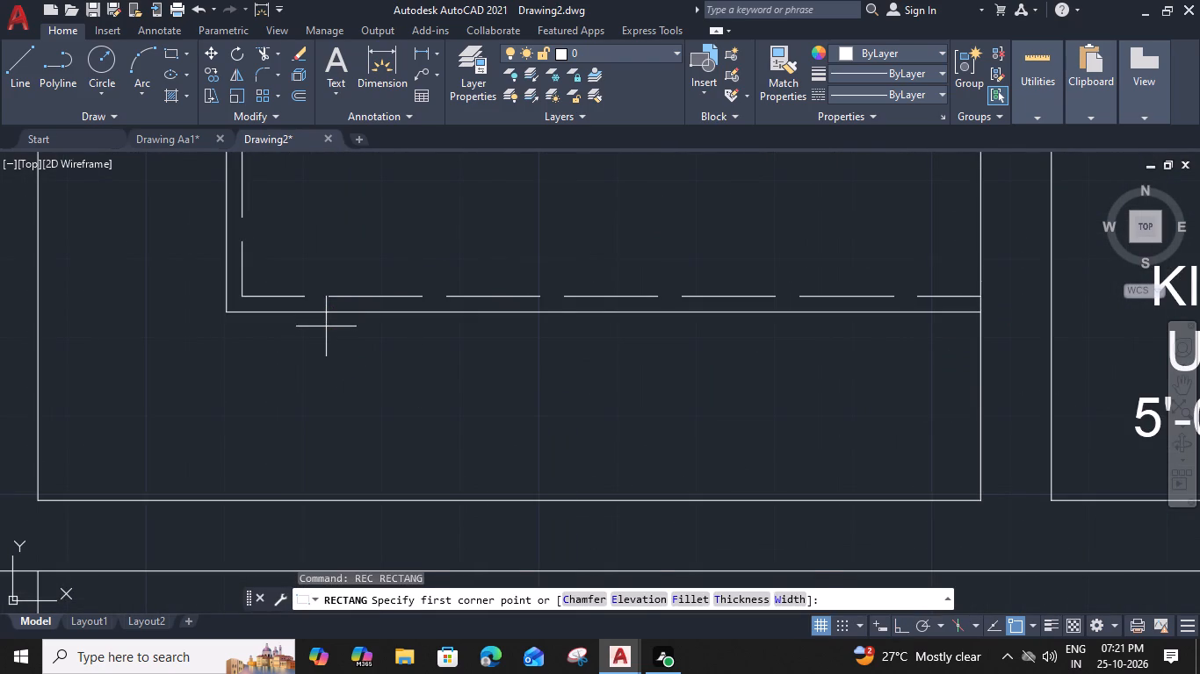
click(326, 326)
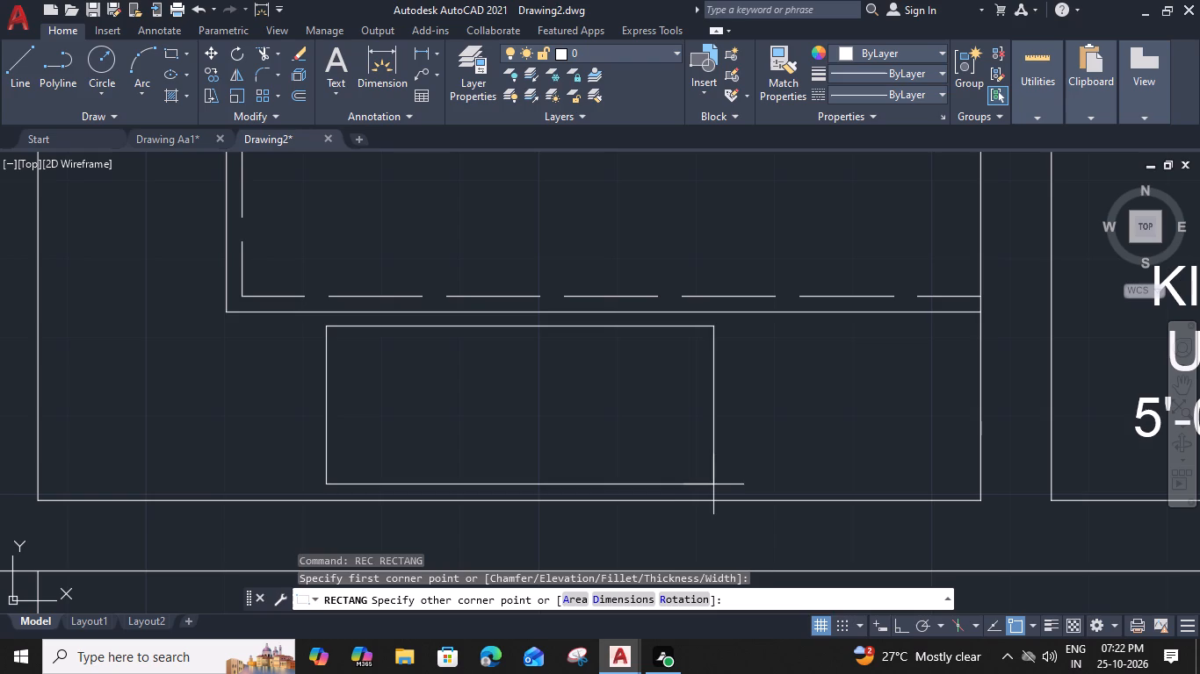
click(677, 477)
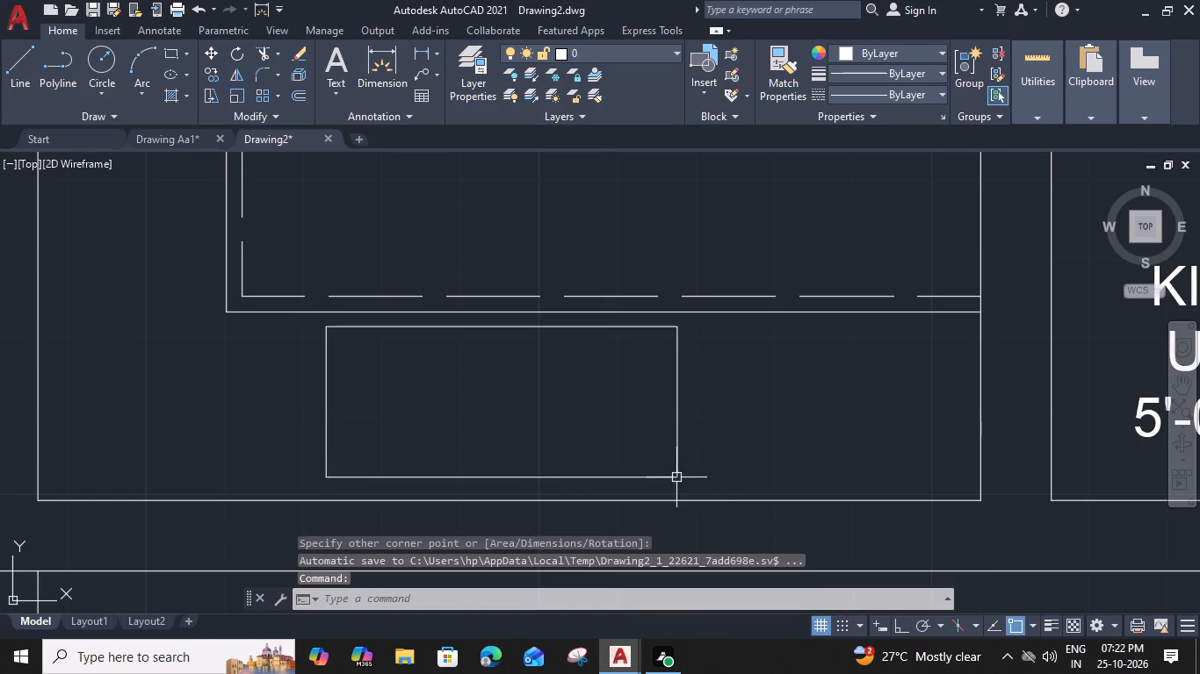
Offset the counter rectangle 2" inward.
click(561, 479)
text(O 2")
key(Return)
click(497, 398)
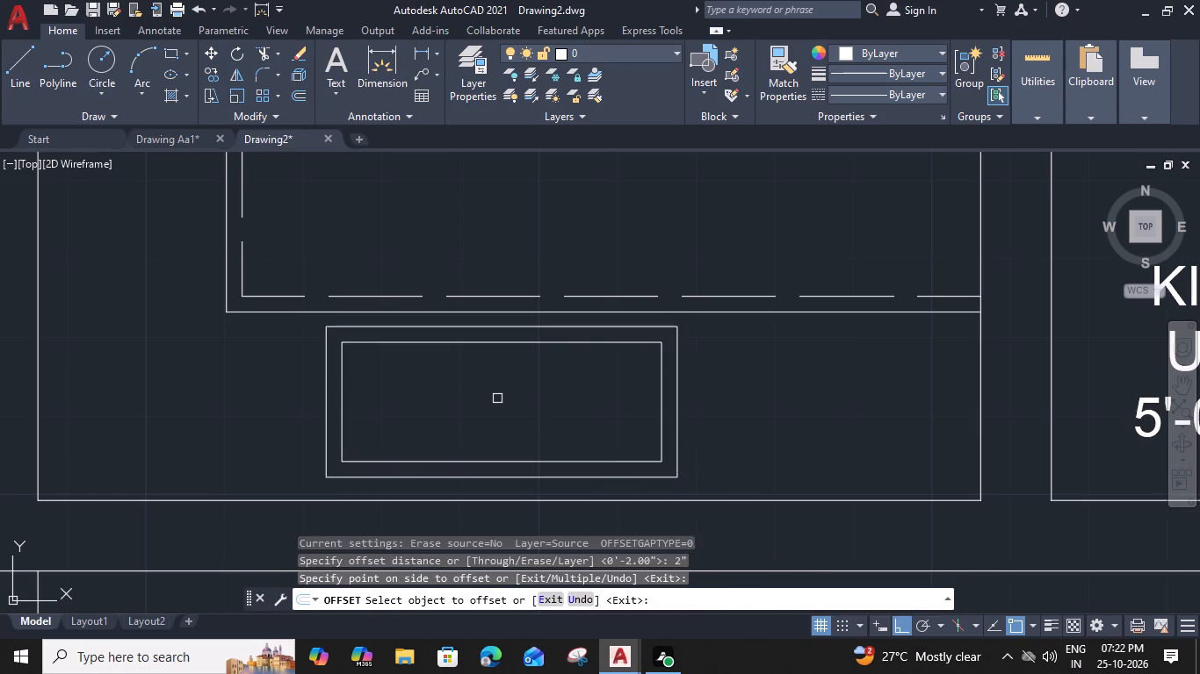
key(Escape)
Draw four diagonal lines joining the corners of the inner counter rectangle to the matching corners of the outer one.
text(L)
key(space)
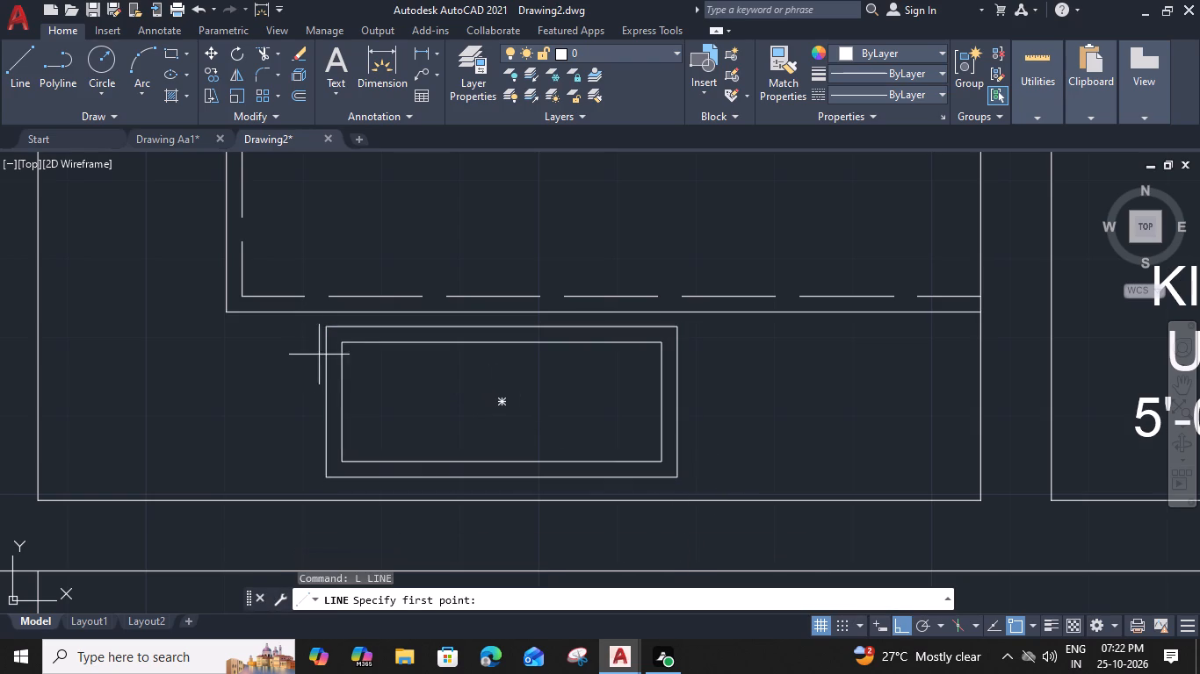
click(343, 344)
click(327, 330)
key(space)
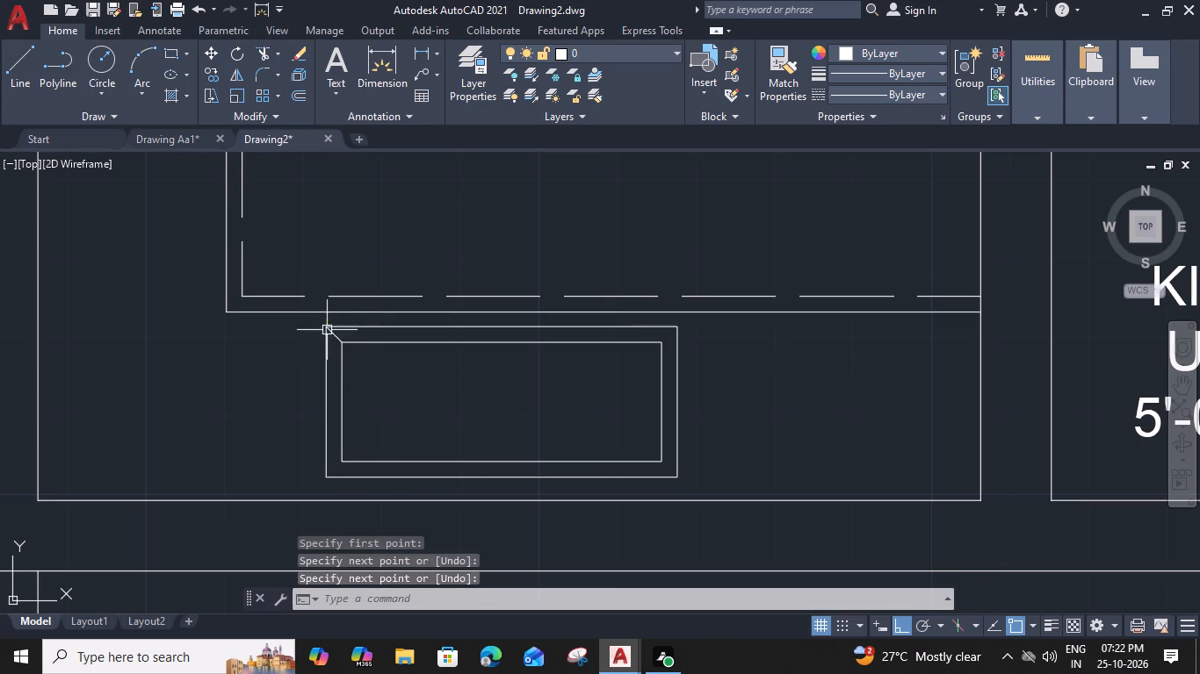
key(space)
click(343, 463)
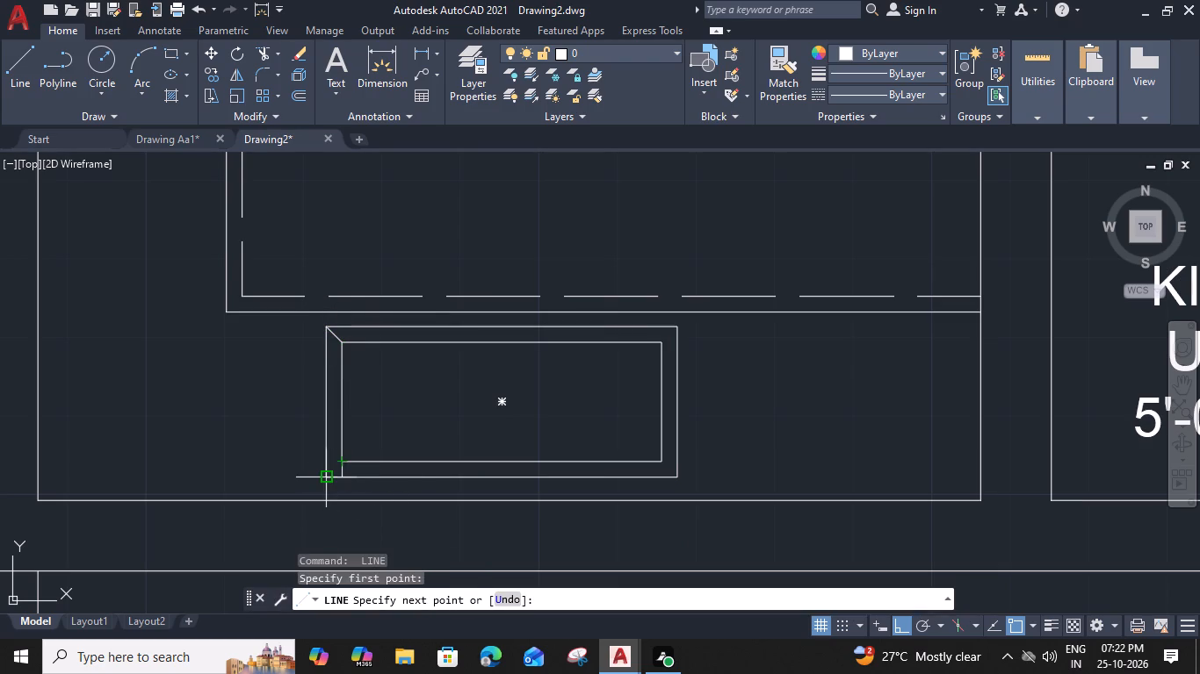
click(329, 477)
key(space)
key(space)
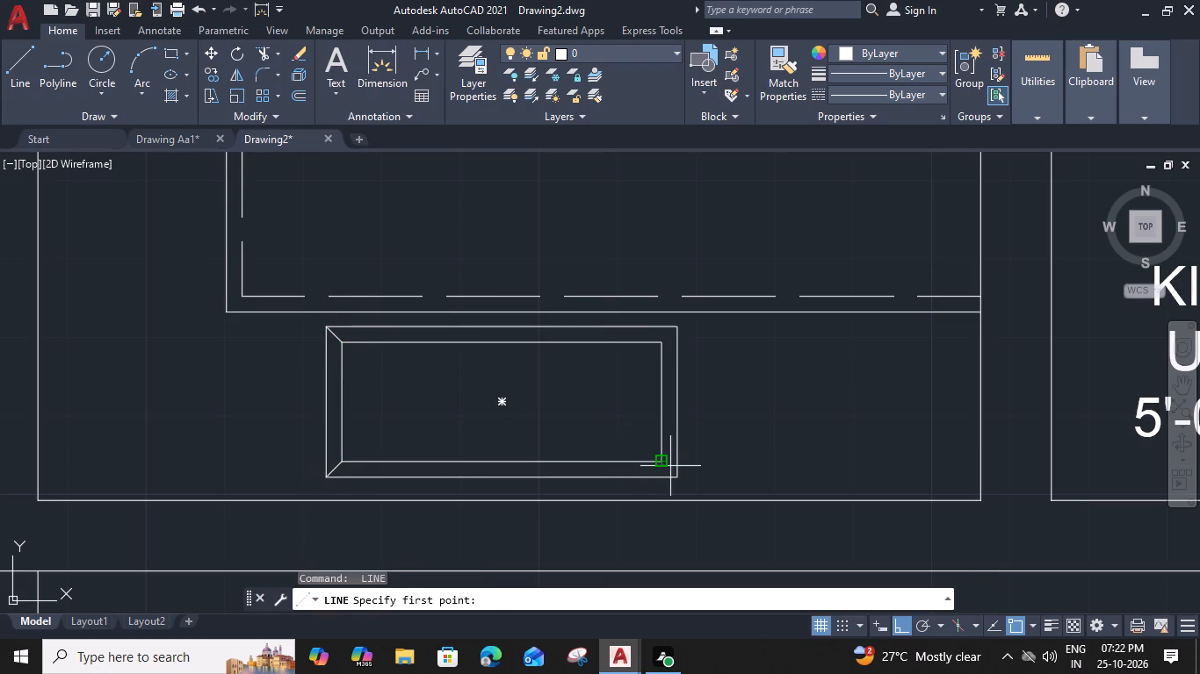
click(665, 462)
click(679, 478)
key(space)
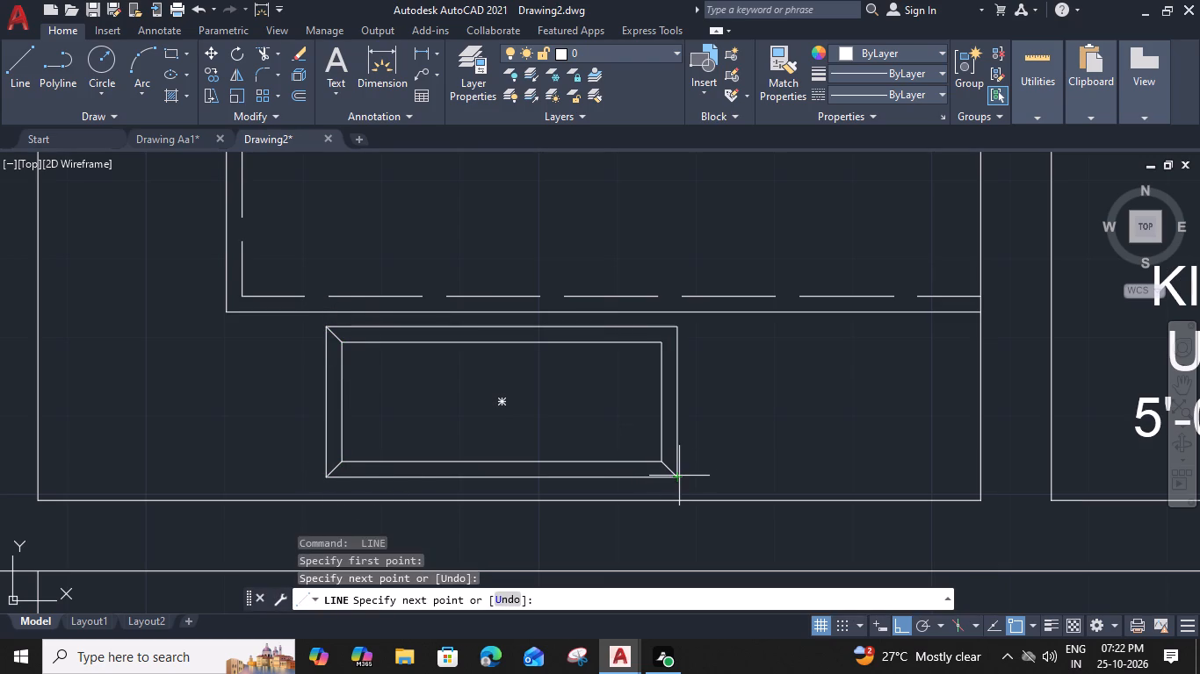
key(space)
click(661, 345)
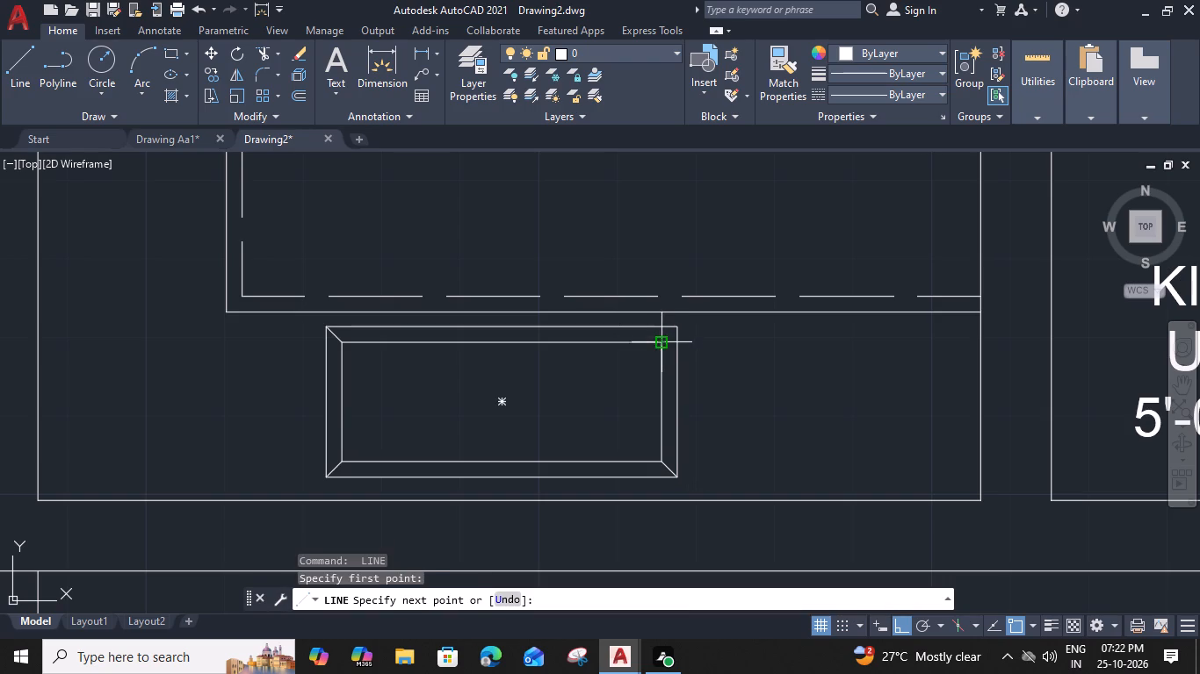
click(676, 332)
key(space)
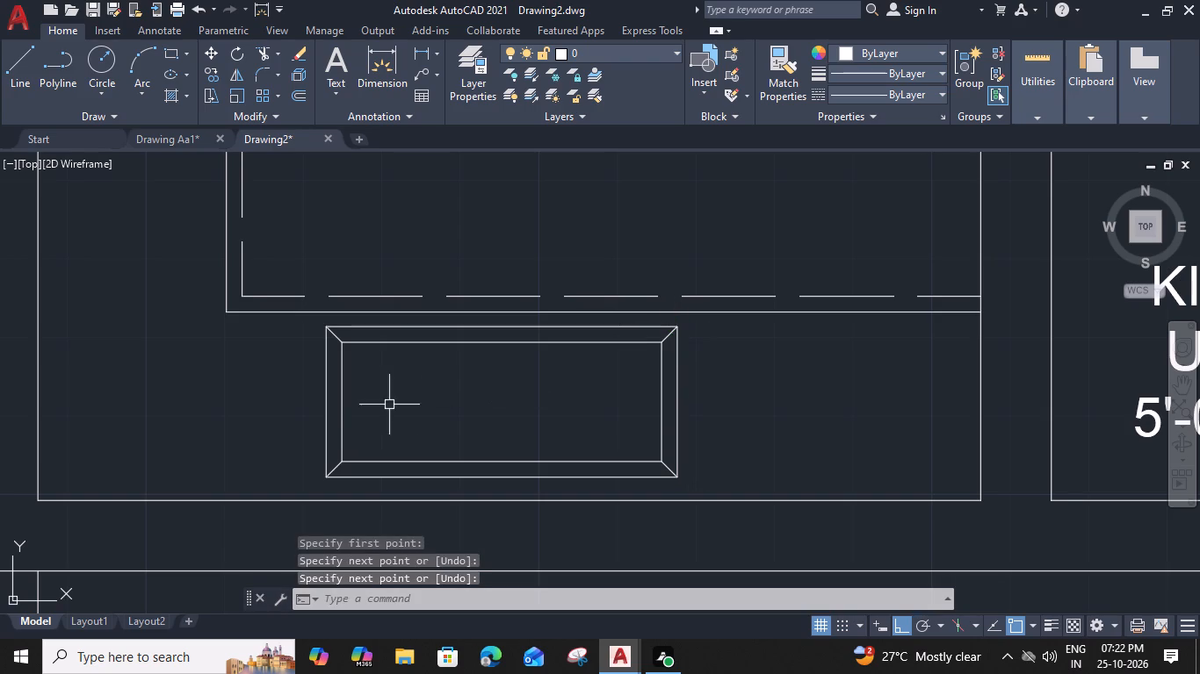
Draw a burner circle of about 5" radius inside the left half of the inner counter rectangle.
middle_drag(388, 404, 416, 410)
text(C)
key(space)
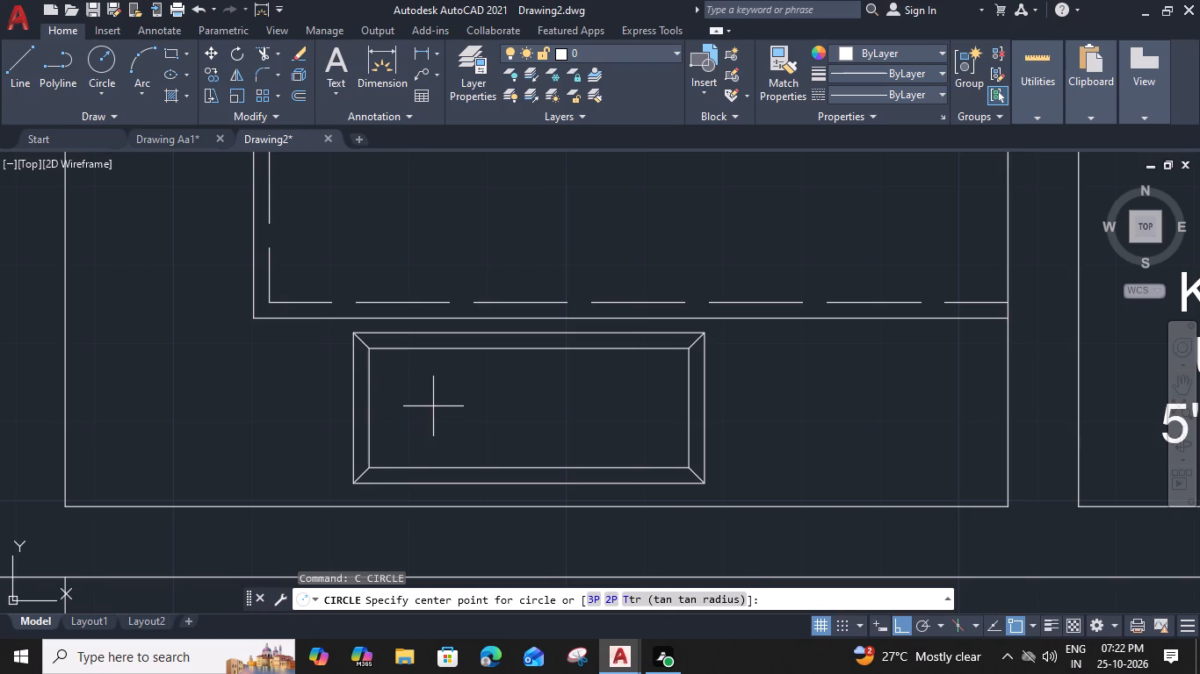
click(433, 406)
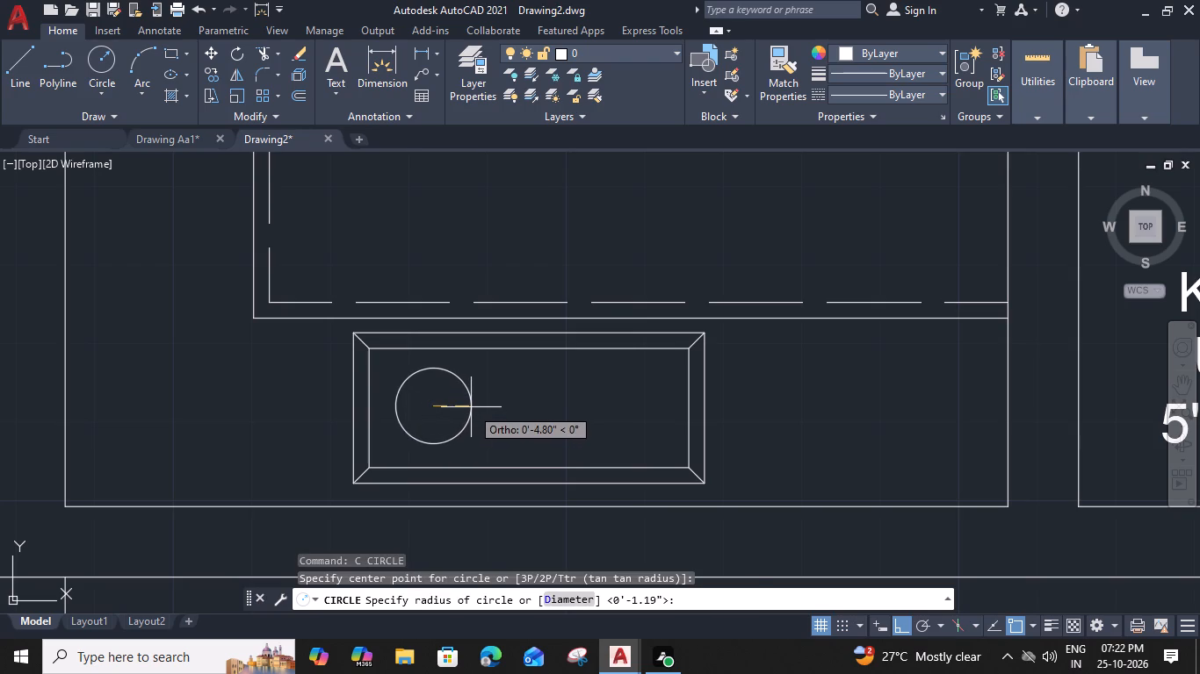
click(472, 407)
Offset the burner circle inward six times in succession at 0.6" spacing to make concentric rings.
click(472, 419)
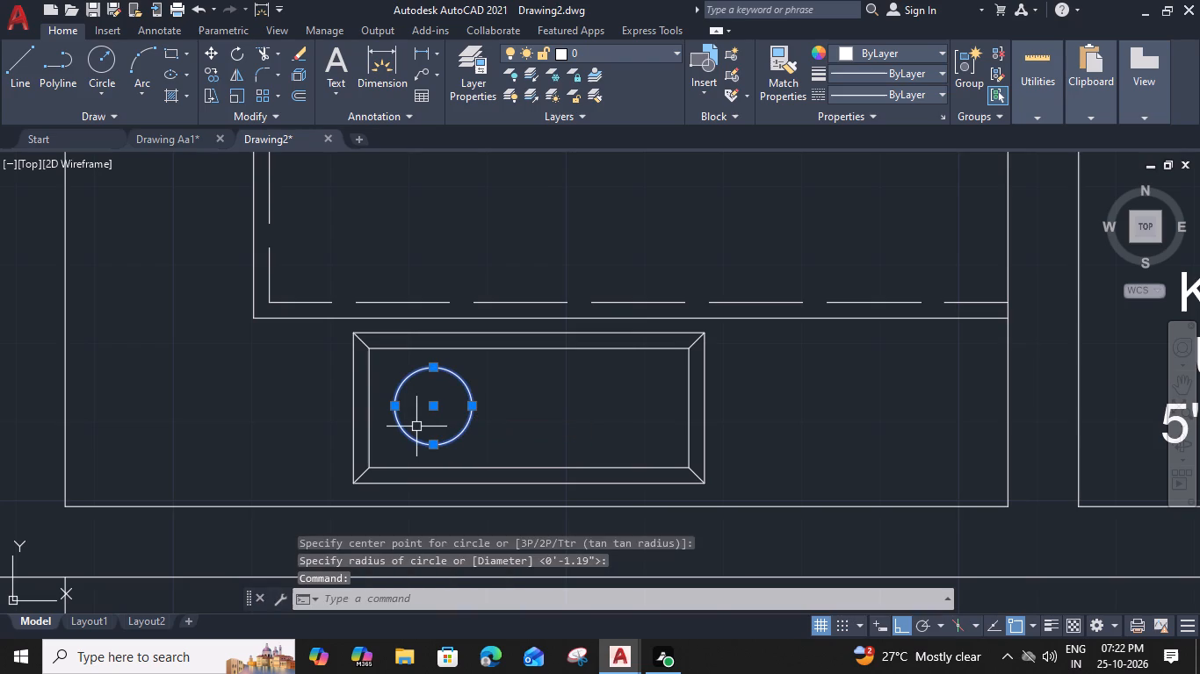
text(O)
key(space)
key(0)
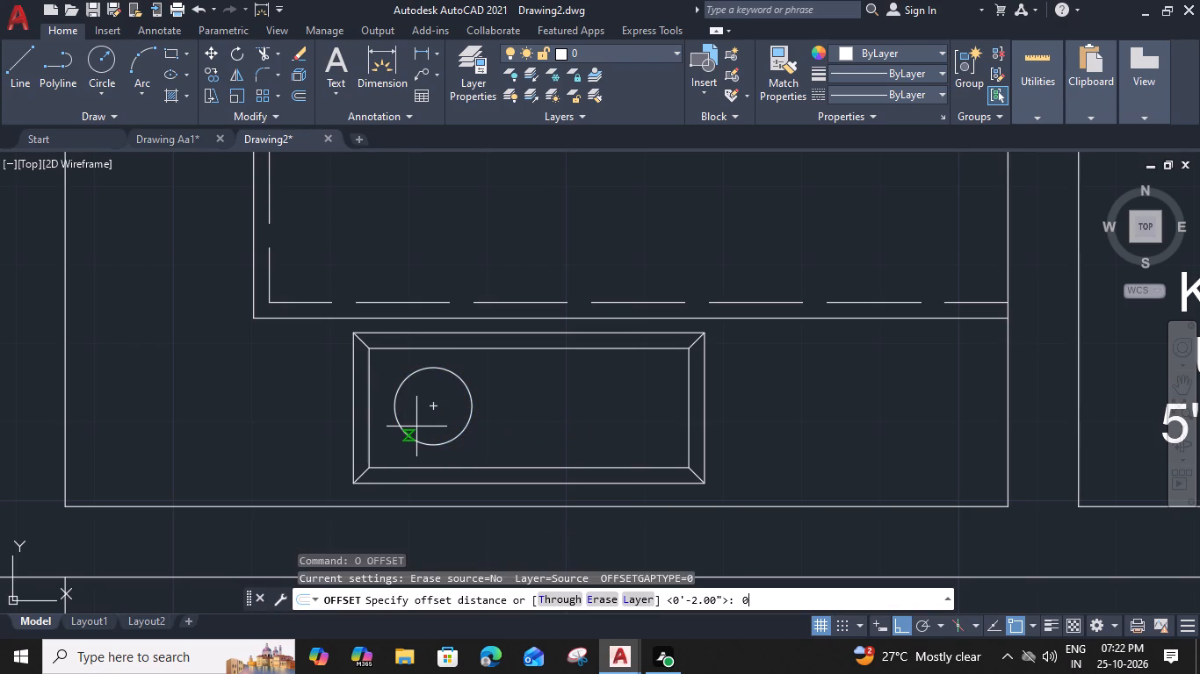
key(period)
text(6")
key(Return)
click(414, 415)
scroll(423, 422, up, 2)
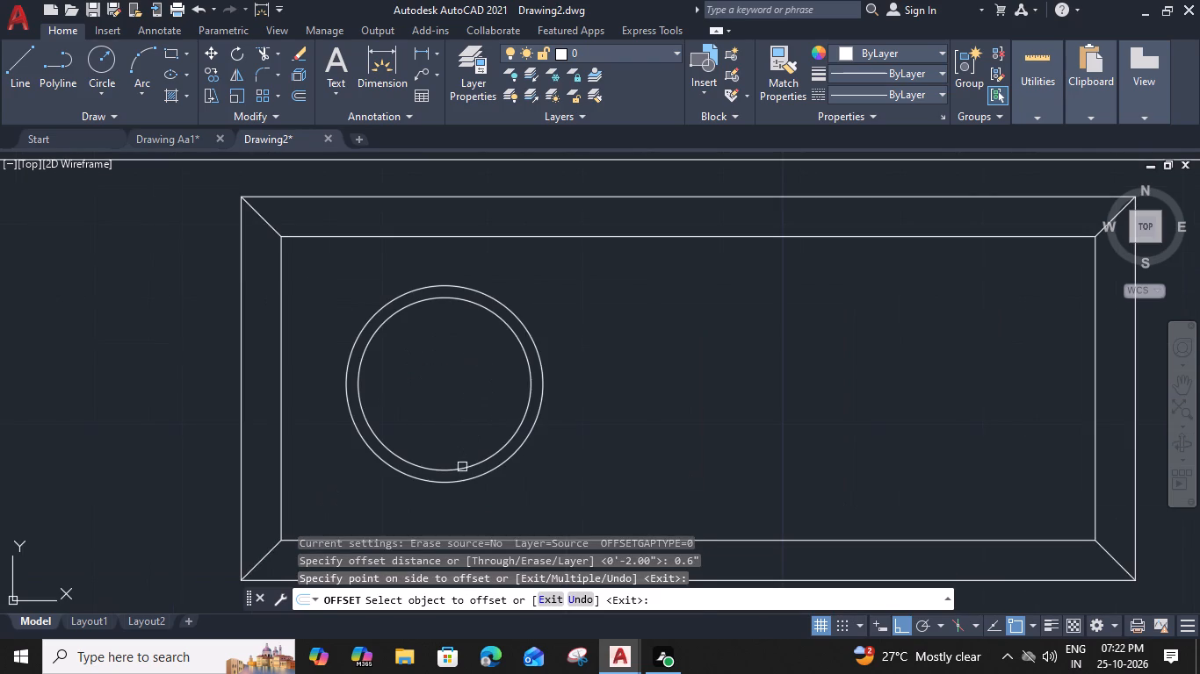
drag(462, 467, 459, 459)
click(447, 419)
click(460, 459)
click(454, 421)
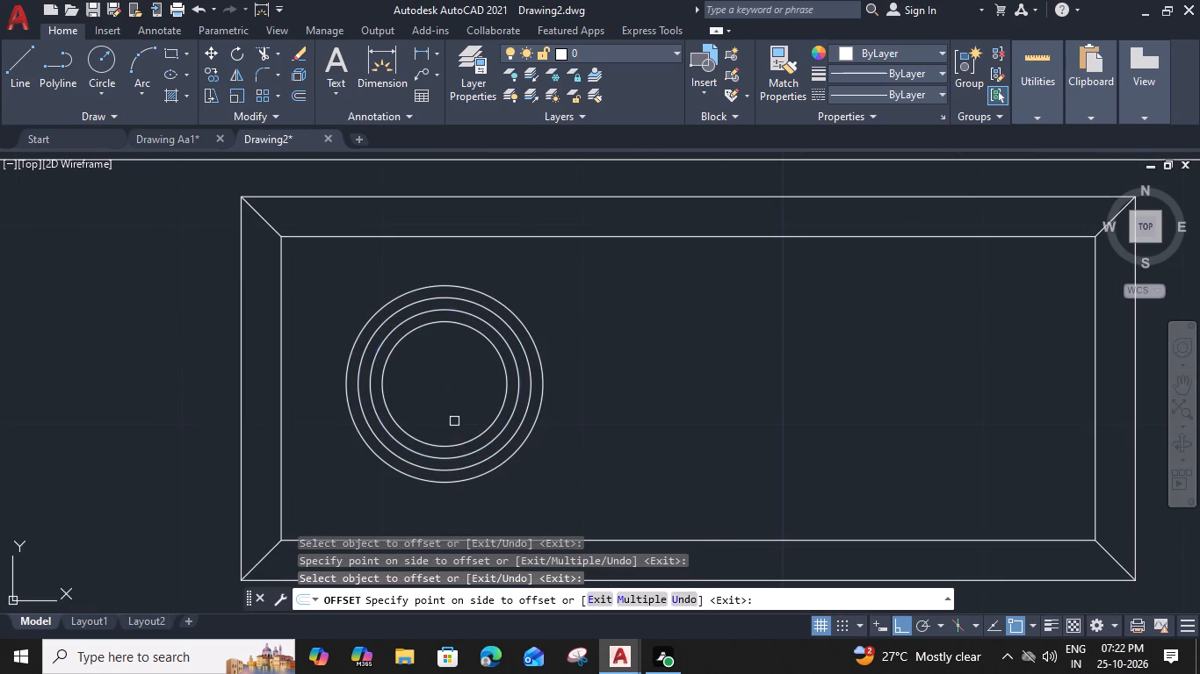
click(461, 441)
click(453, 421)
click(458, 429)
click(450, 413)
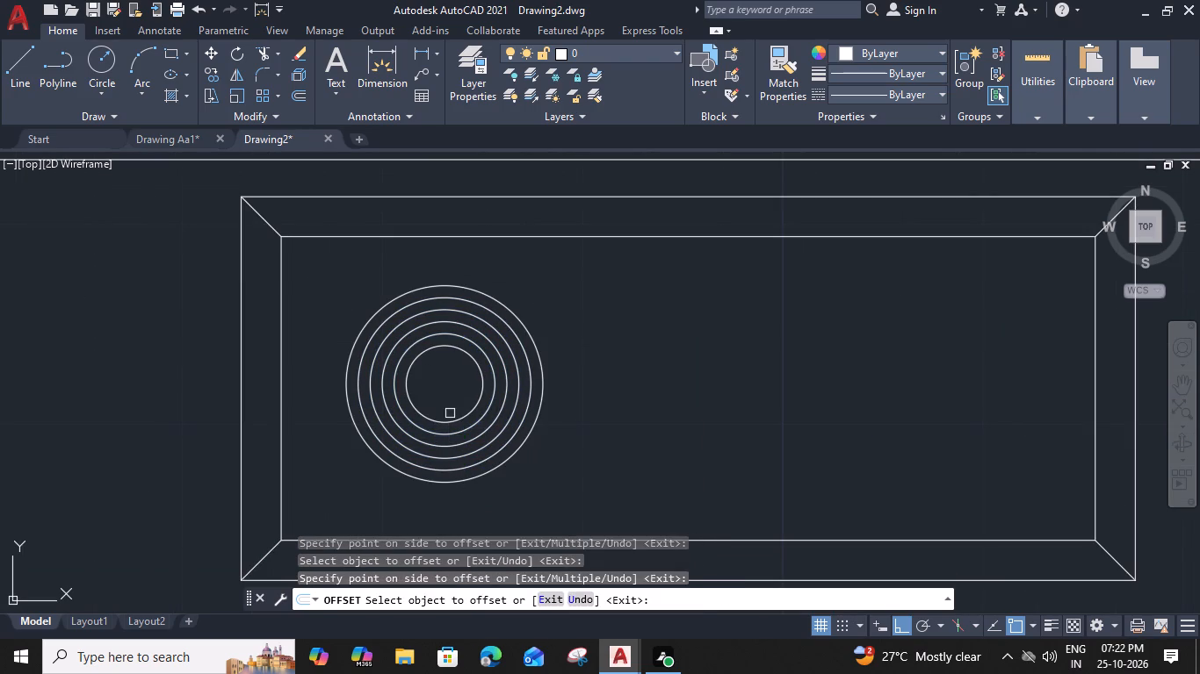
click(454, 419)
click(447, 404)
key(Escape)
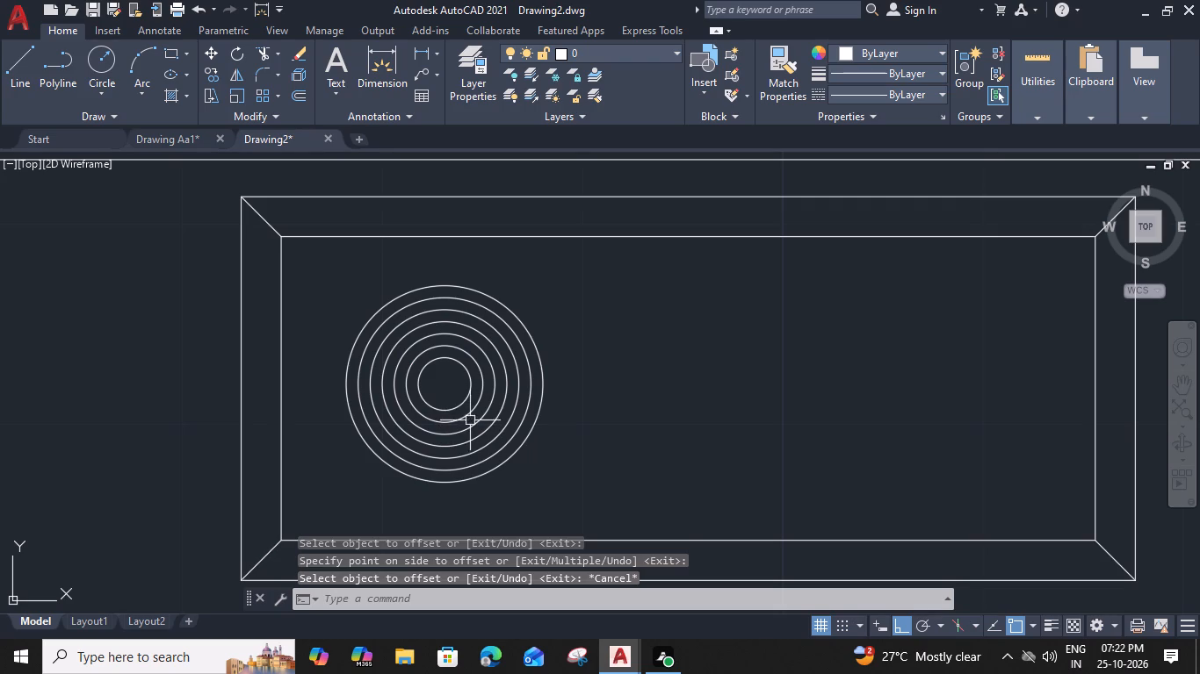
Erase the fifth and third burner rings, counted from the outside.
click(478, 419)
key(Delete)
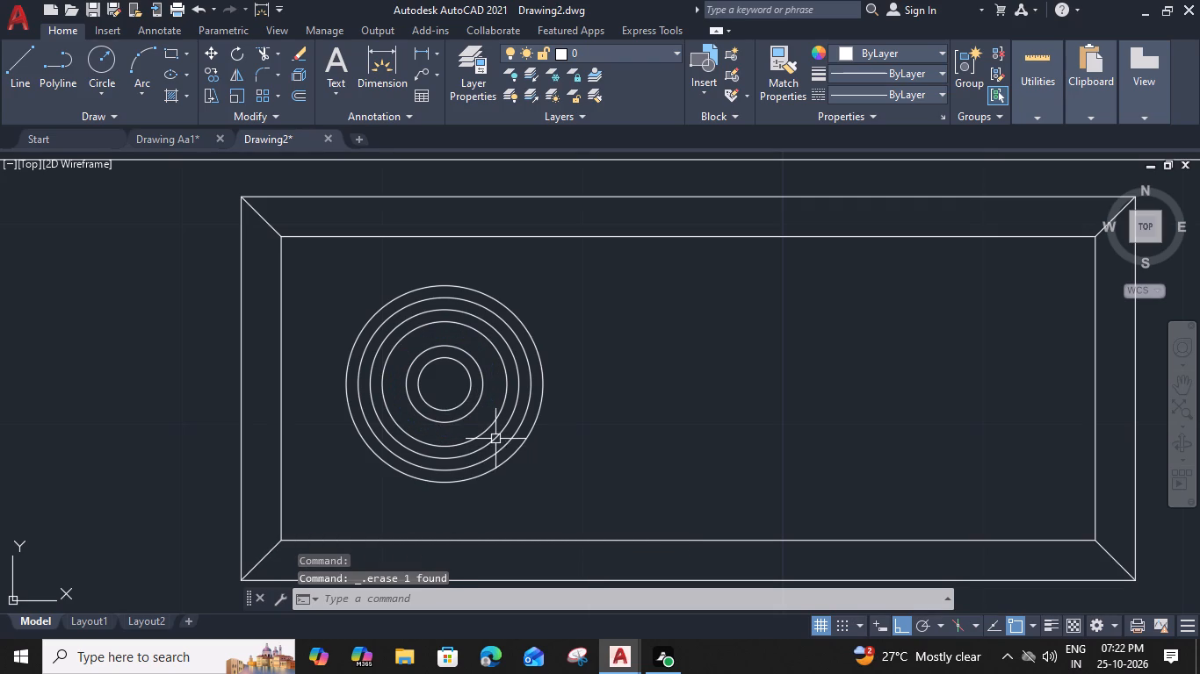
click(495, 436)
key(Delete)
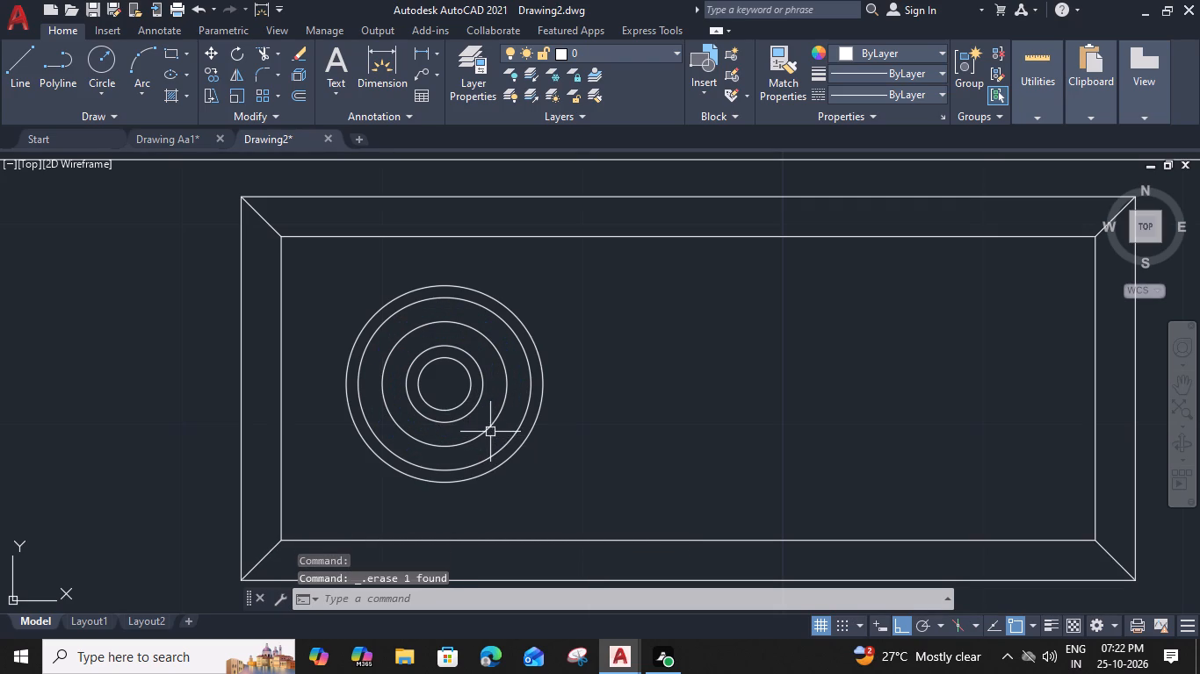
Draw a vertical and a horizontal diameter line across the outermost burner circle.
text(L)
key(space)
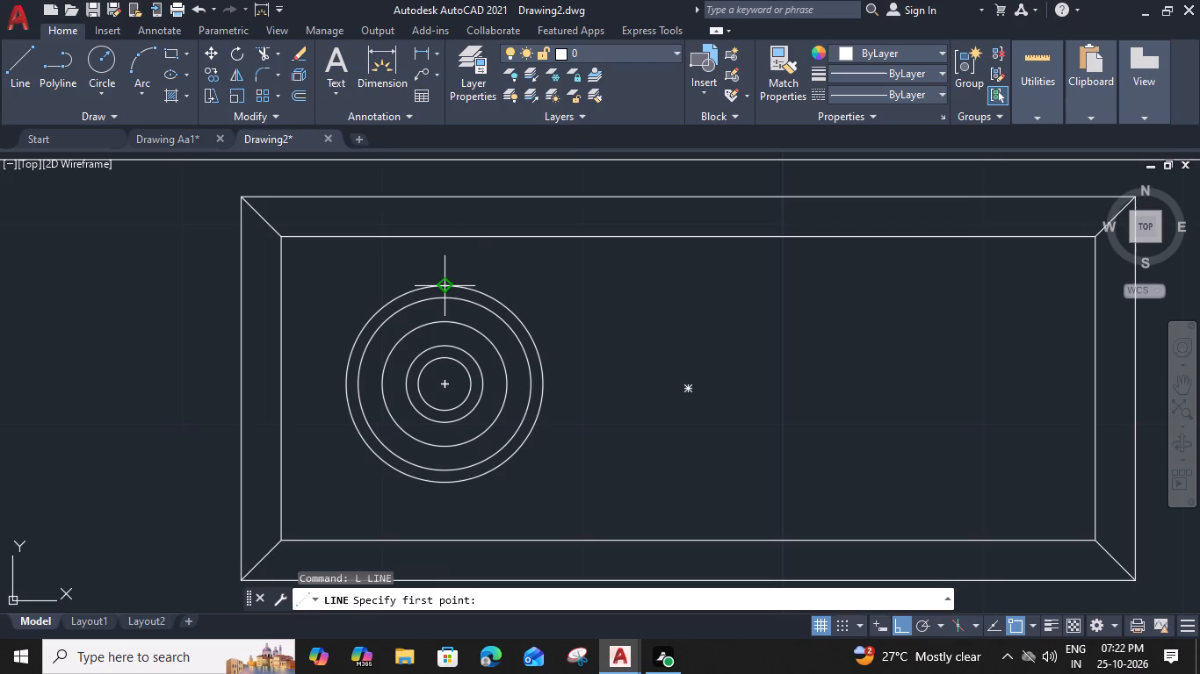
click(441, 287)
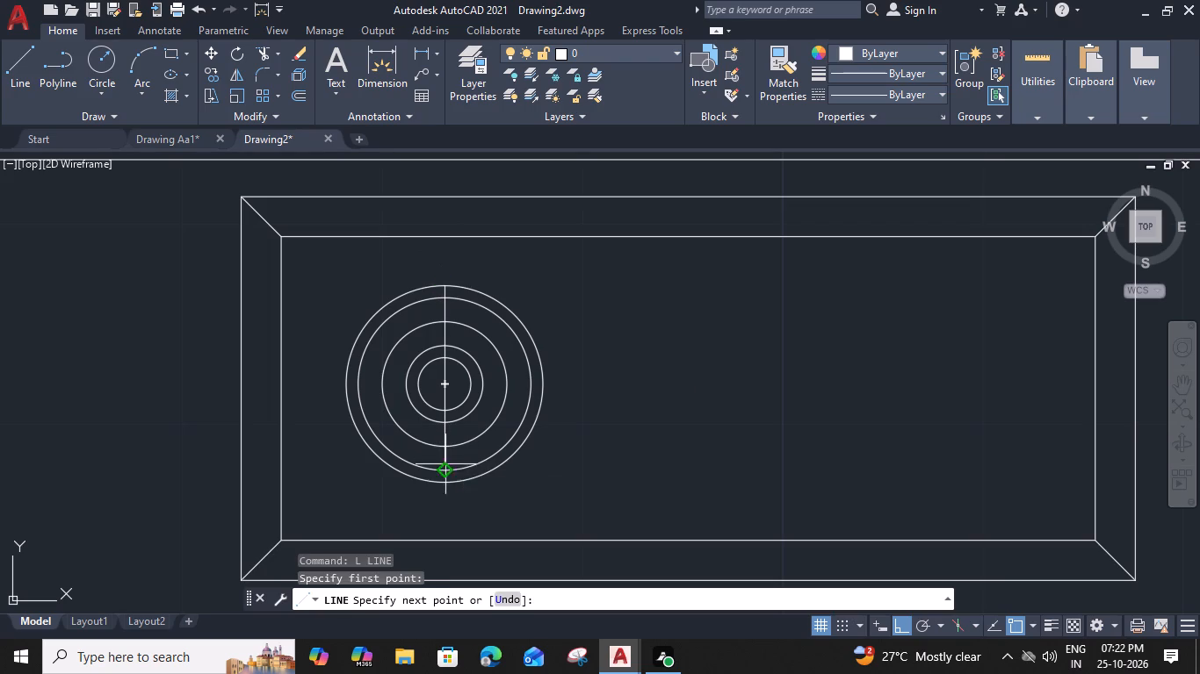
click(451, 482)
key(space)
key(space)
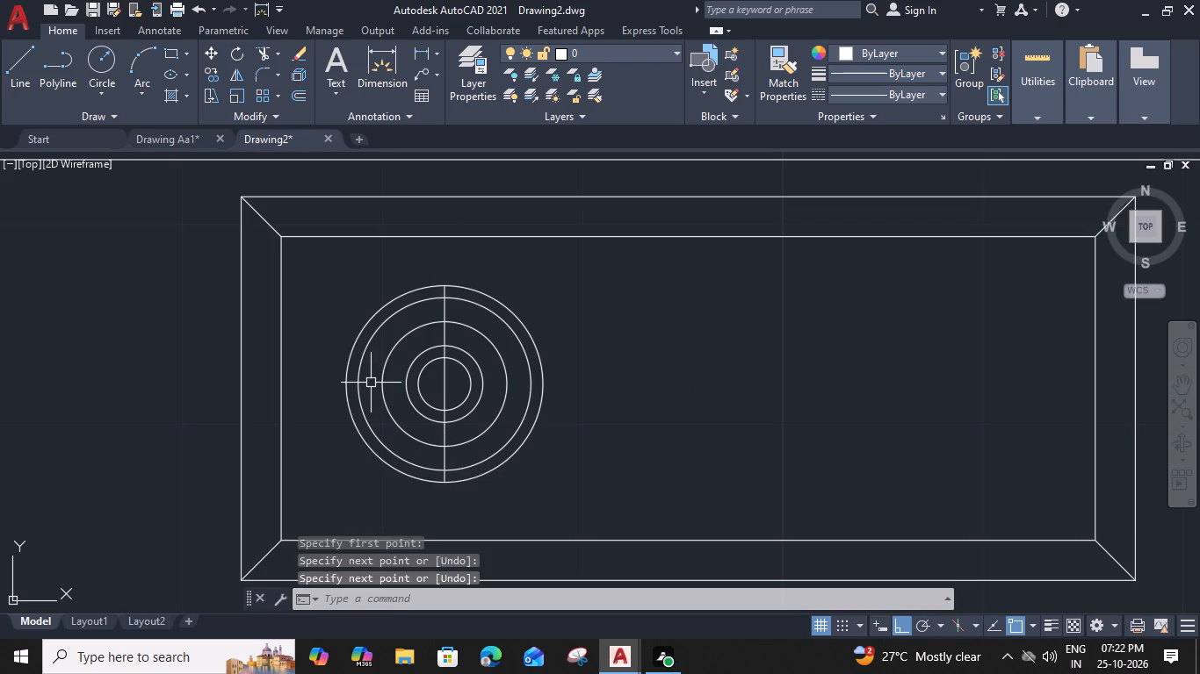
click(344, 383)
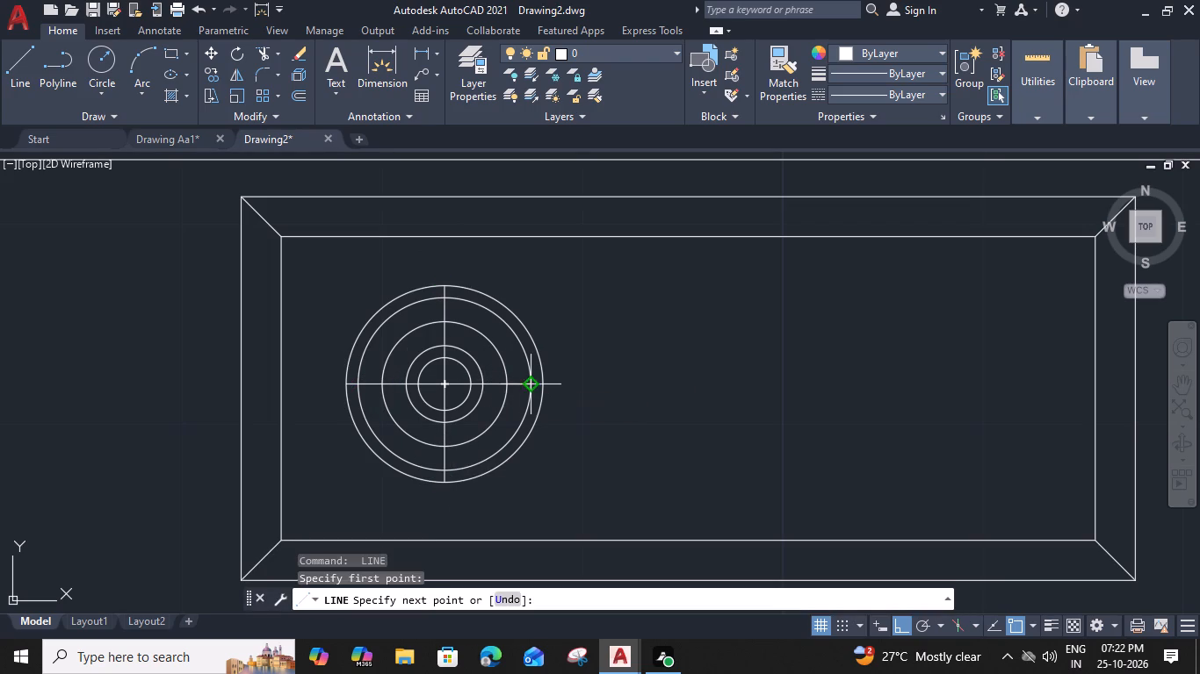
click(544, 380)
key(space)
Draw two crossing diagonal lines through the burner's centre, ending on the outermost circle.
key(space)
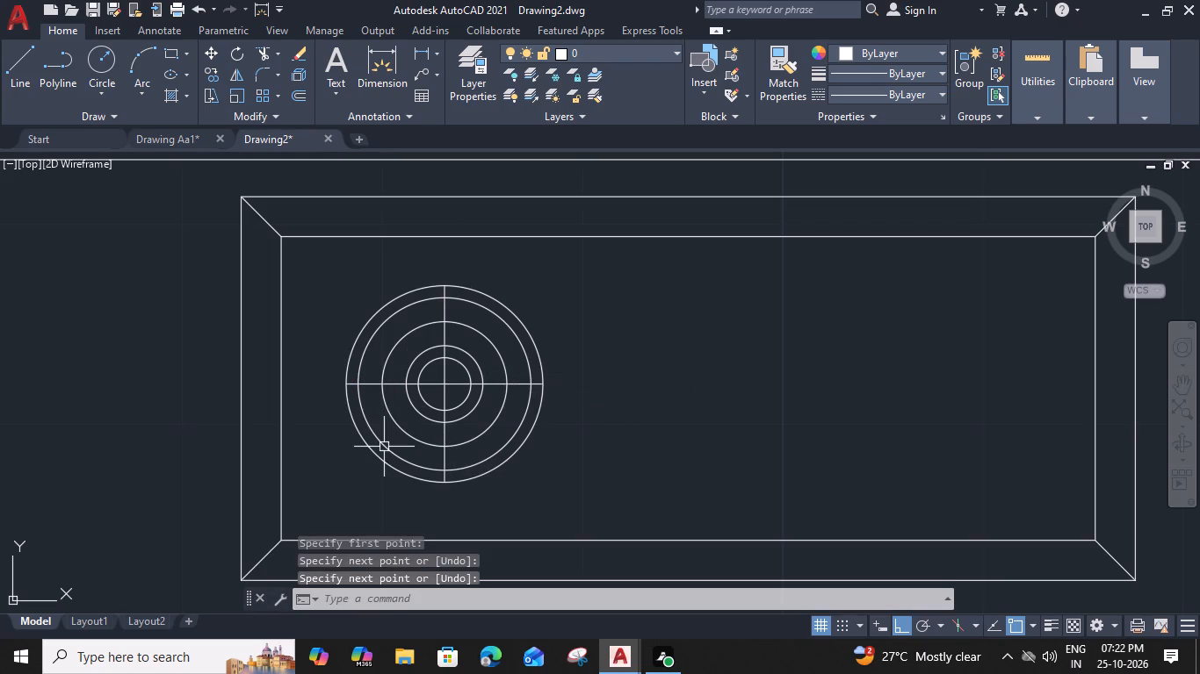
click(379, 462)
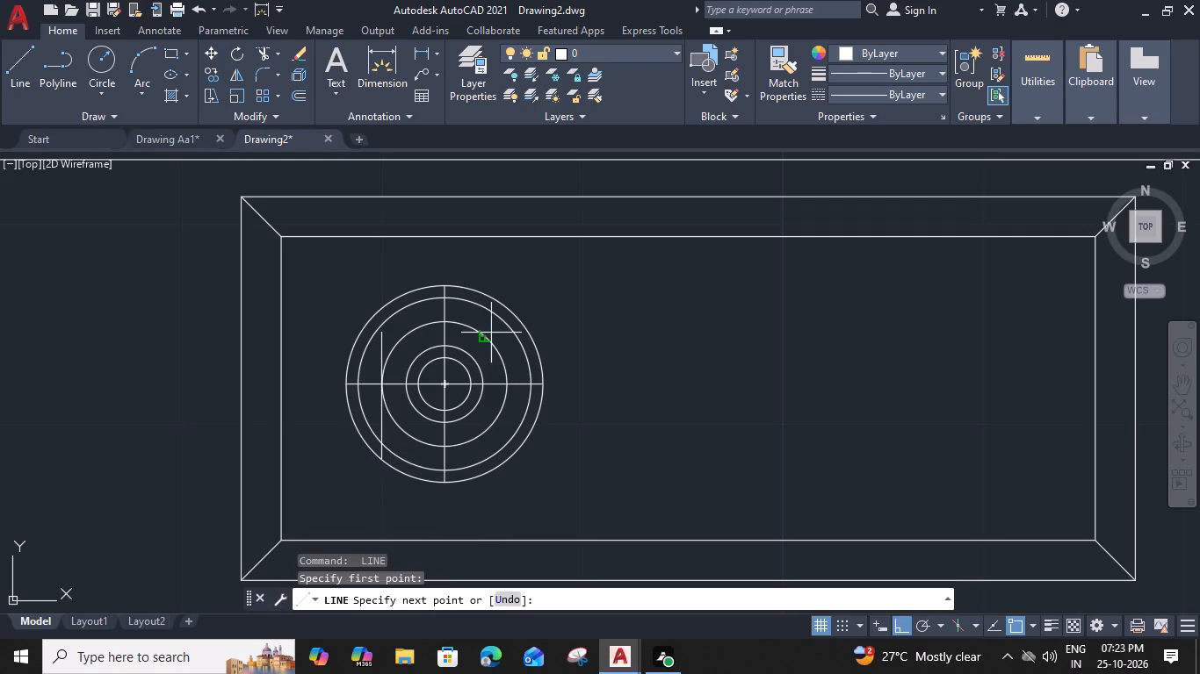
click(508, 312)
key(space)
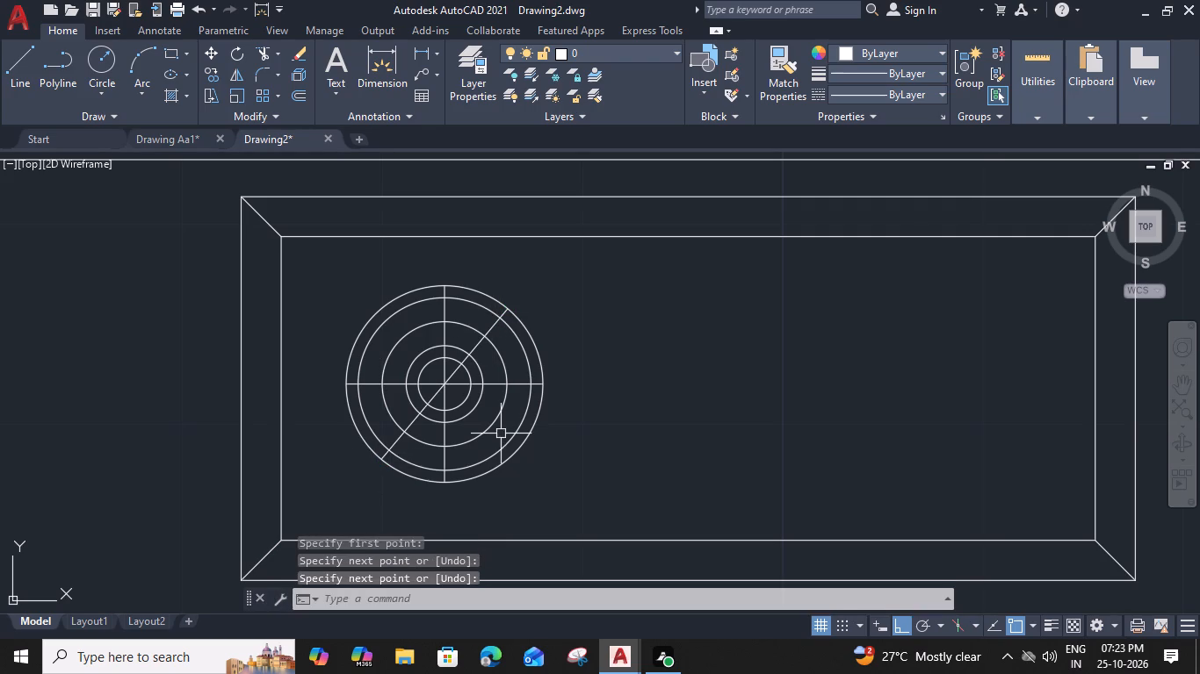
key(space)
drag(516, 450, 506, 443)
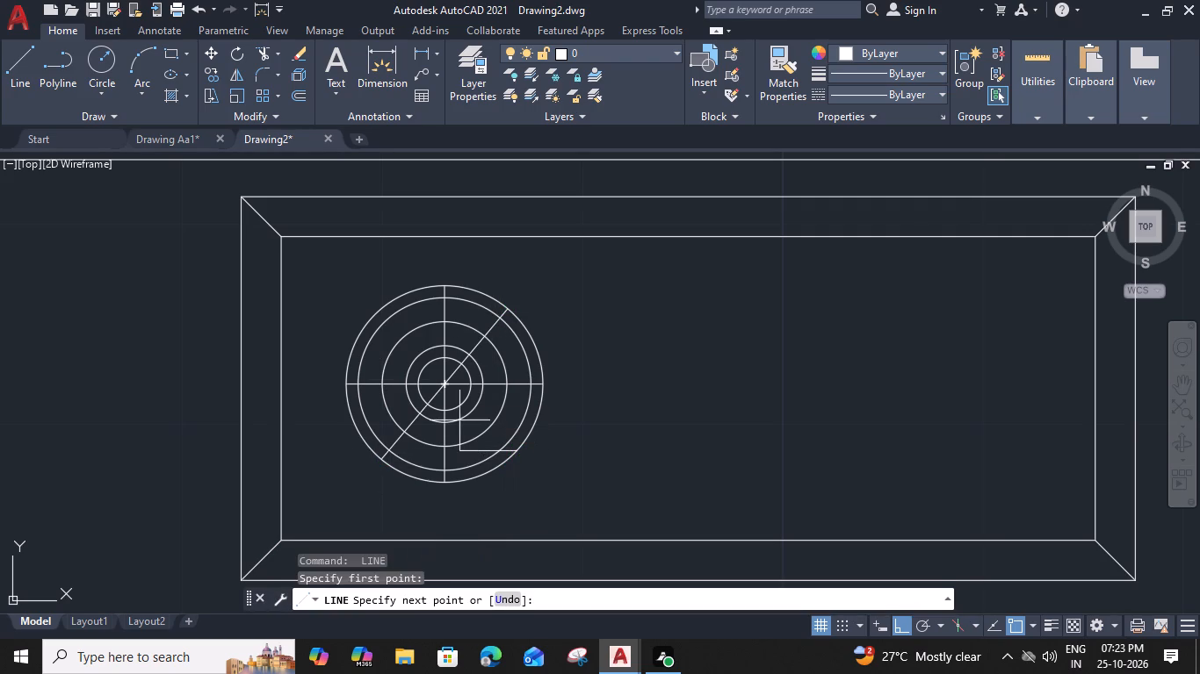
click(373, 320)
key(space)
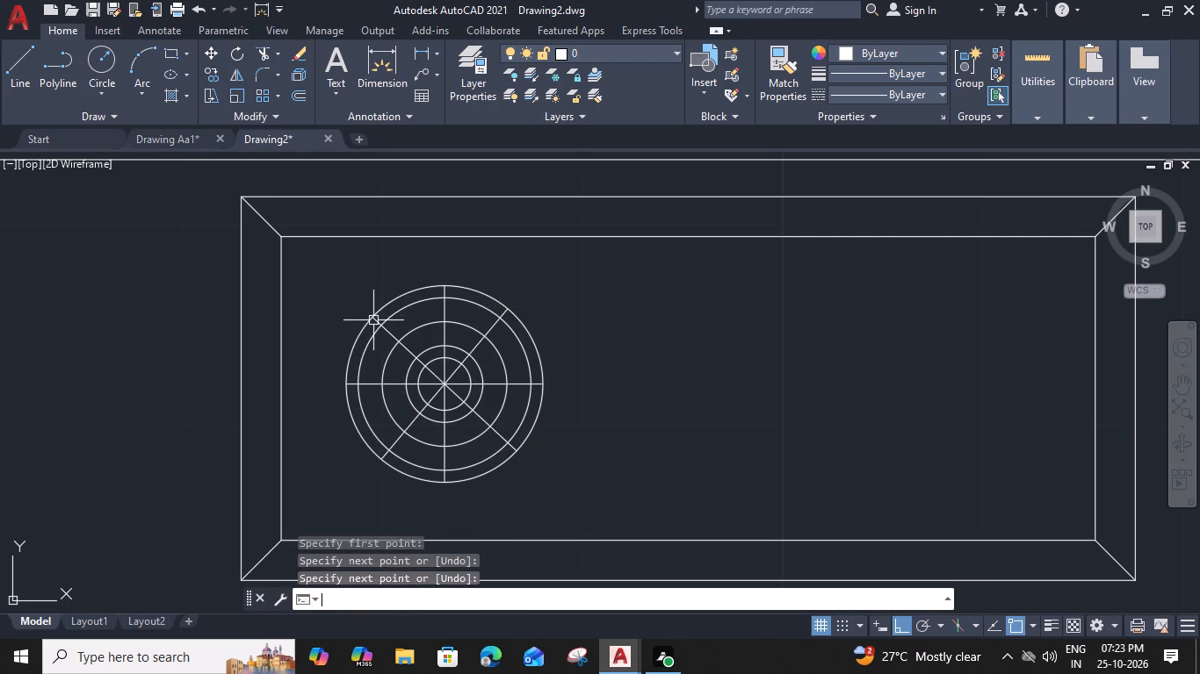
Group all the burner's circles and lines into one object.
drag(570, 282, 554, 299)
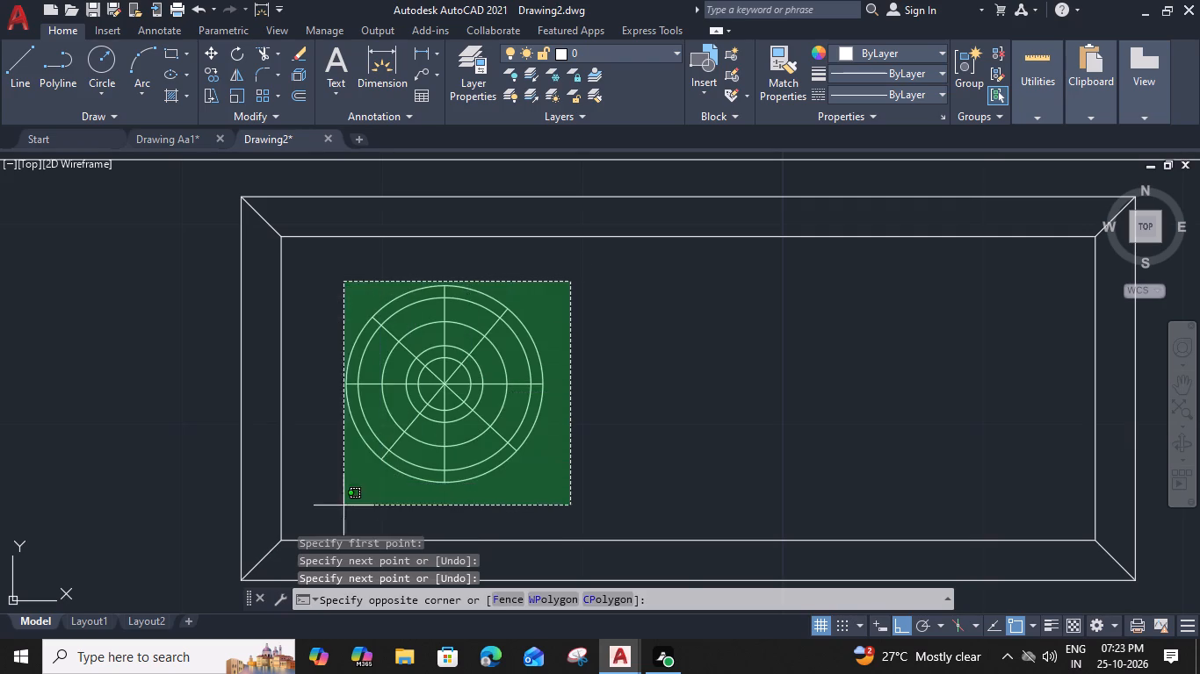
click(330, 509)
text(G)
key(space)
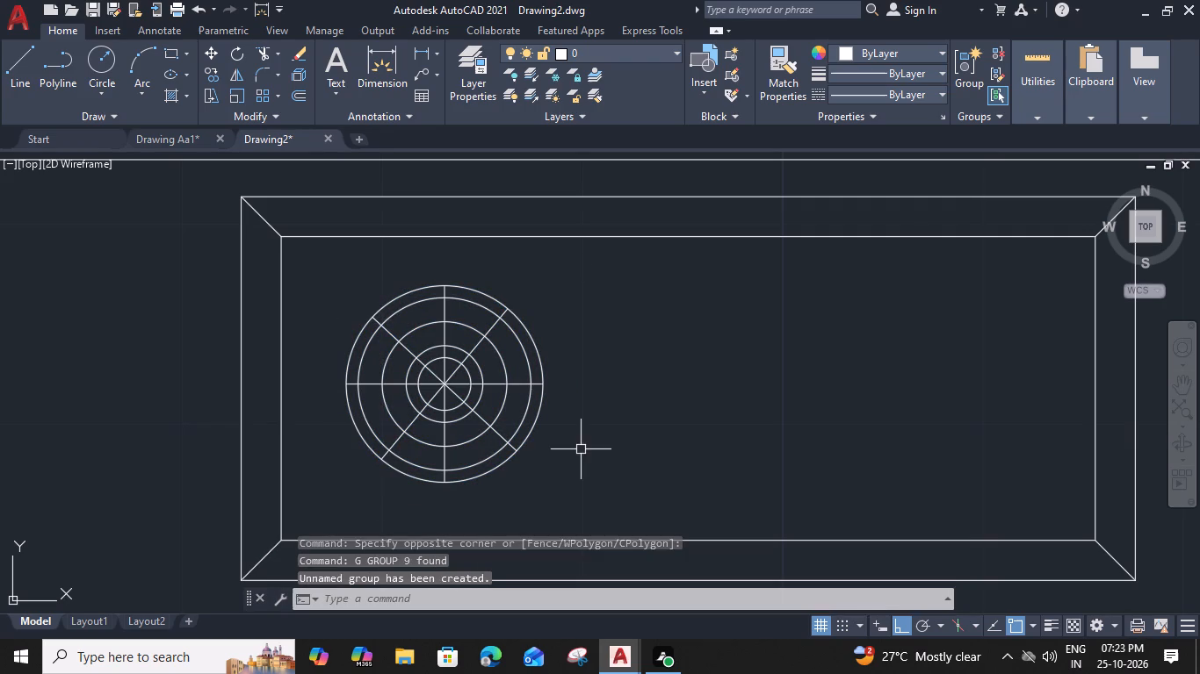
Mirror the burner group about the vertical centreline of the inner counter rectangle, keeping the original.
middle_drag(581, 449, 444, 427)
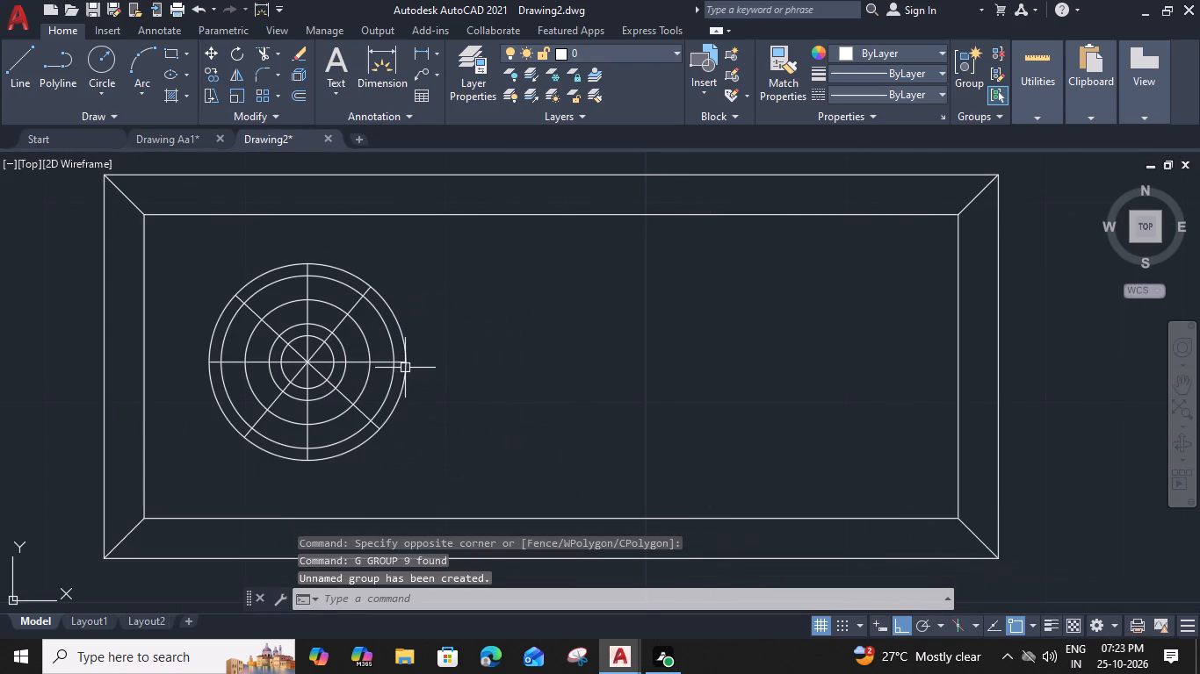
click(405, 368)
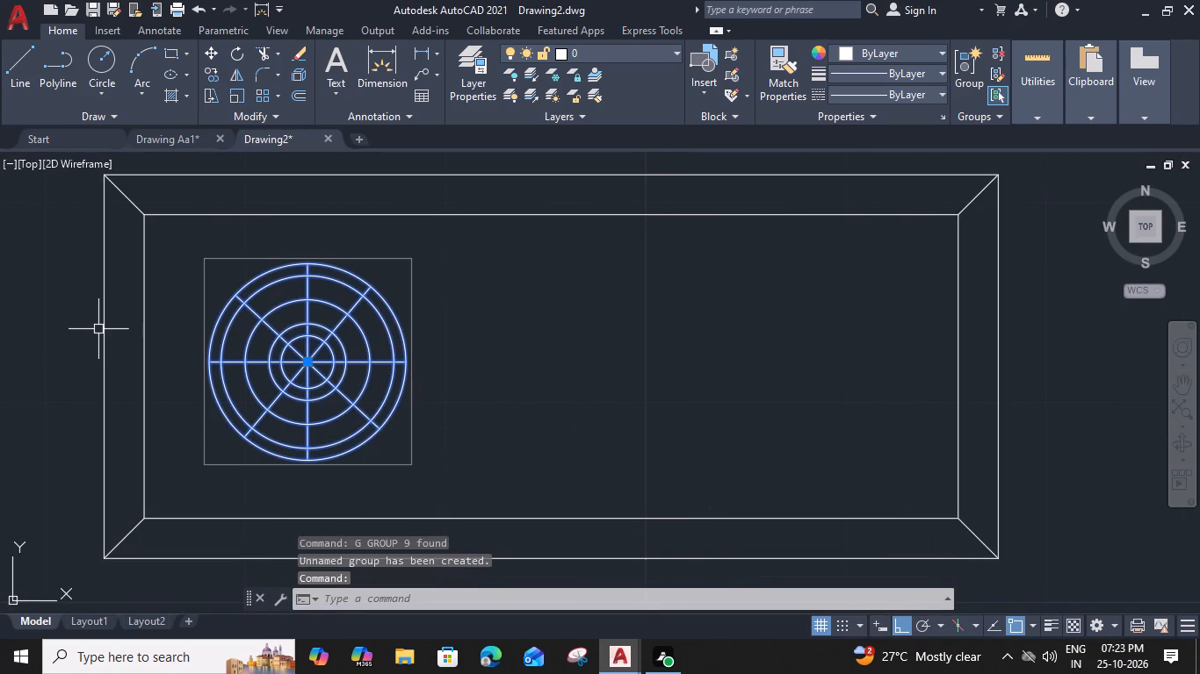
key(m)
text(I)
key(space)
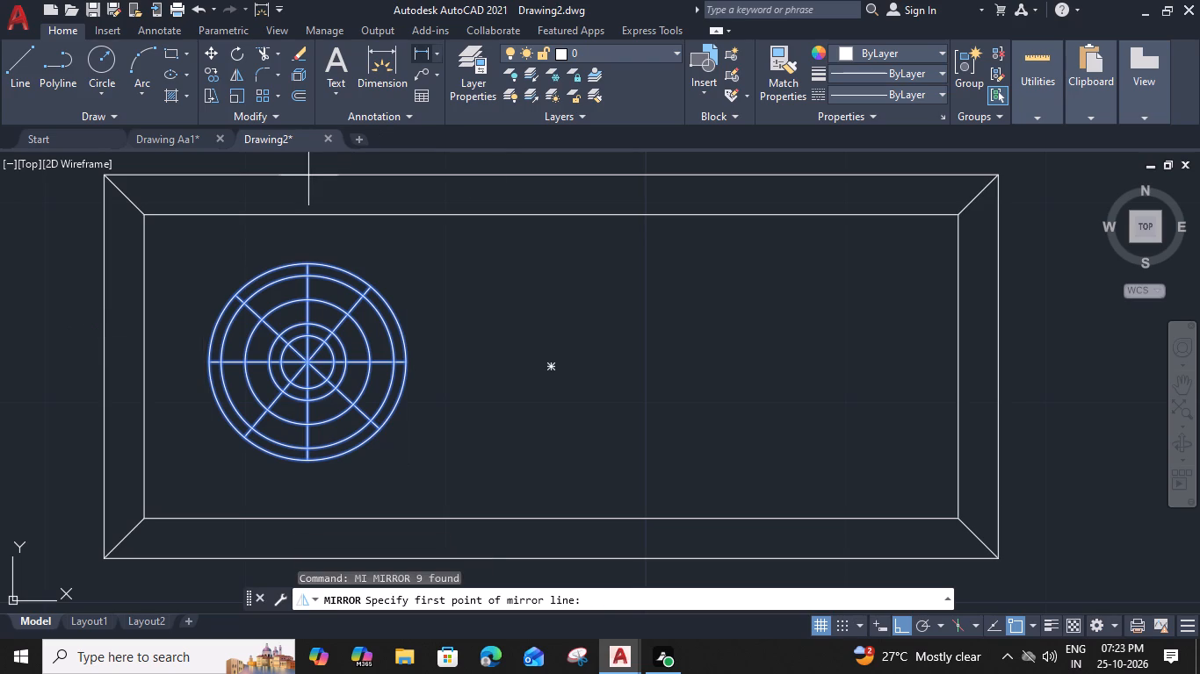
click(556, 214)
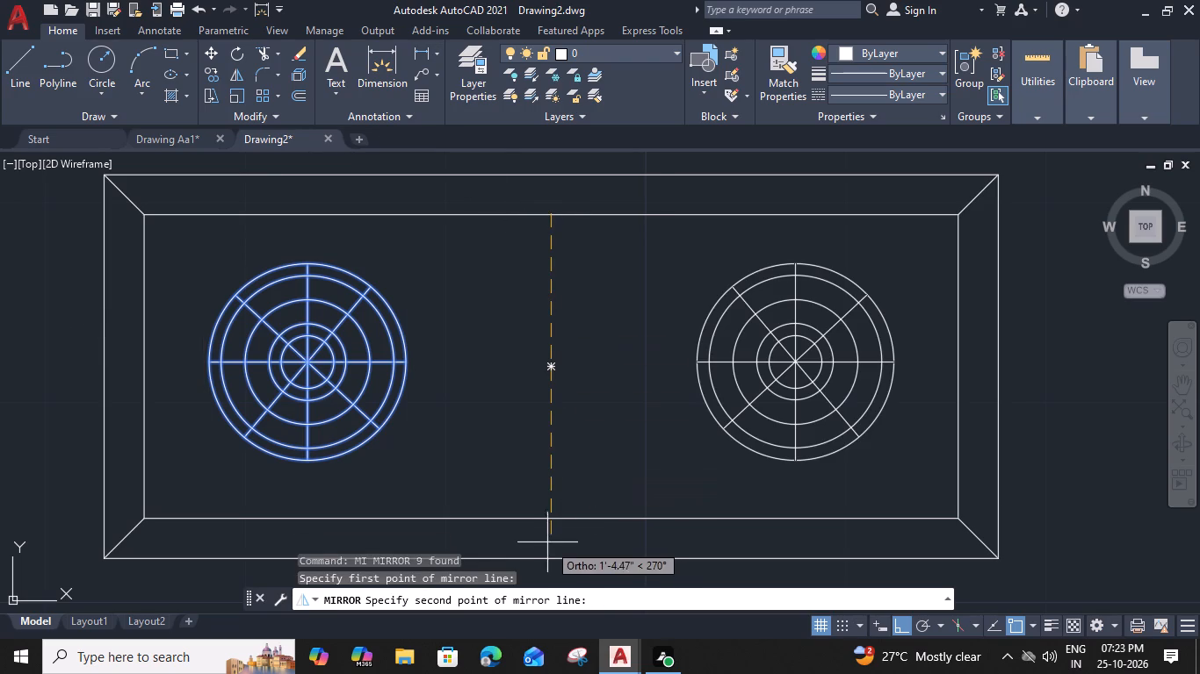
click(553, 520)
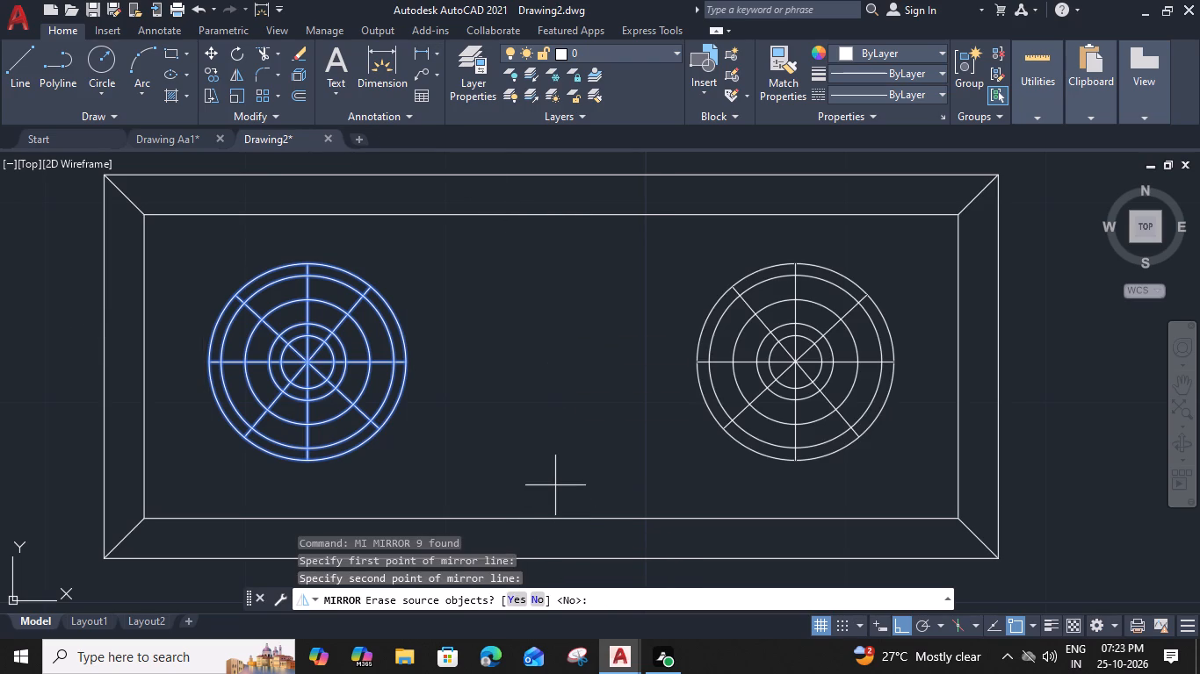
key(space)
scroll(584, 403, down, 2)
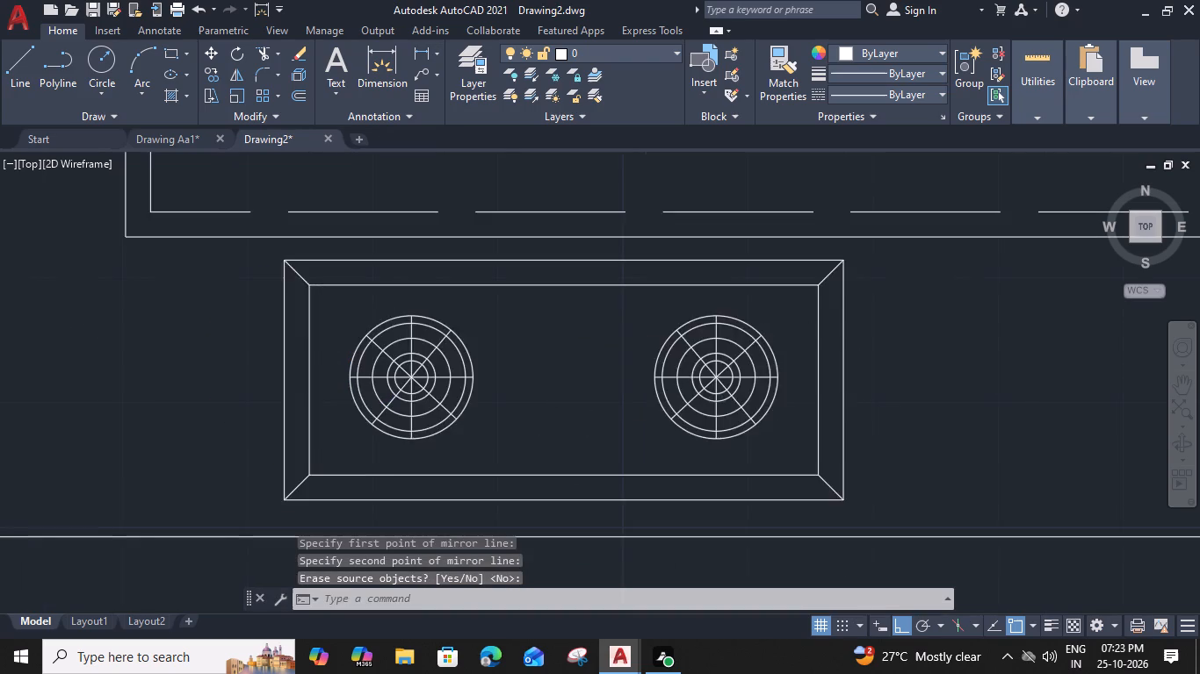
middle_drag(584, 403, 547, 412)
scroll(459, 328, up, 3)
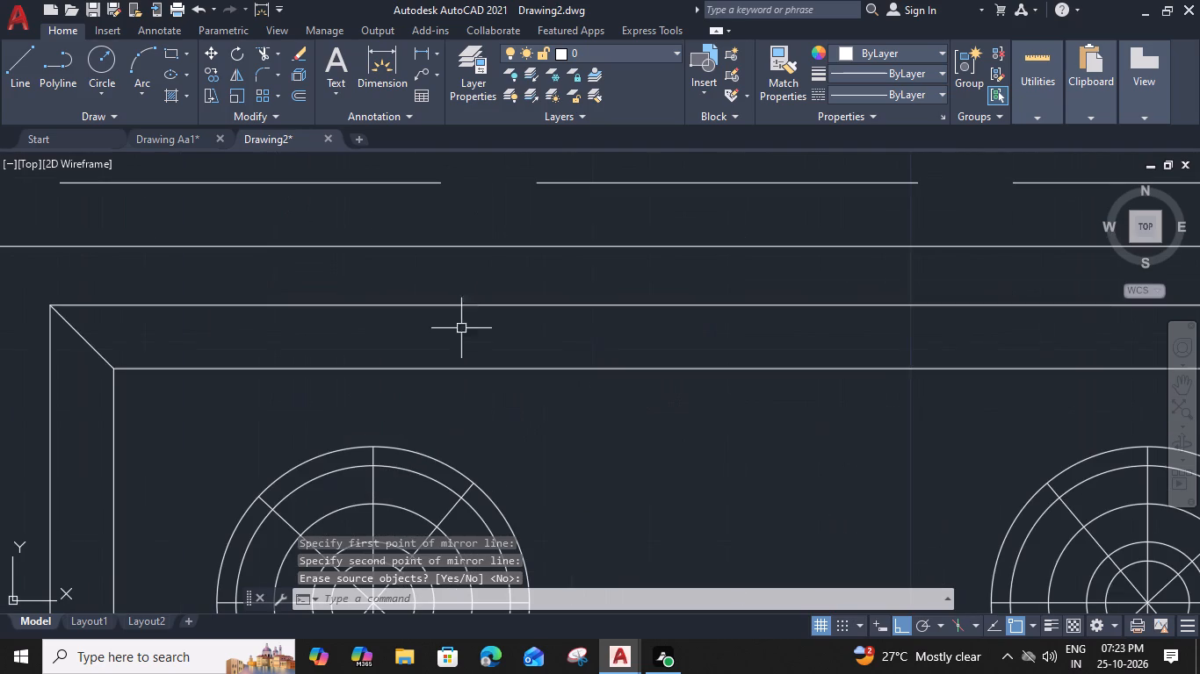
Draw a circle of about 0.96" radius in the cooktop's upper border strip, above the left burner.
text(C)
key(space)
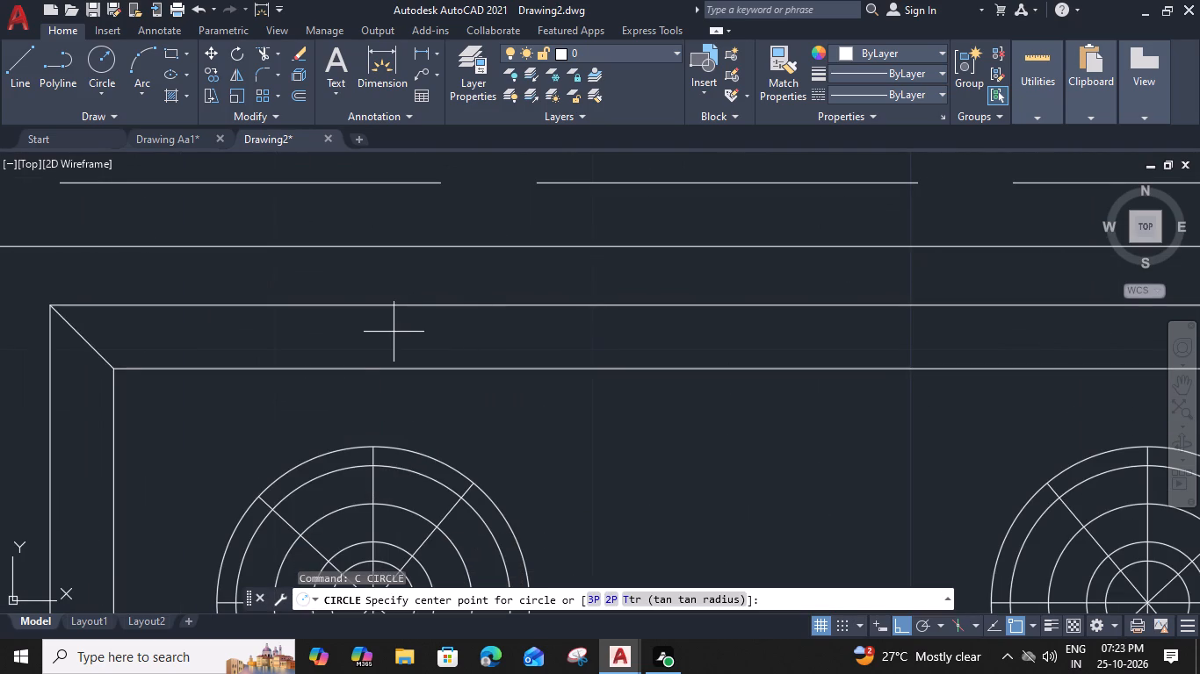
click(365, 333)
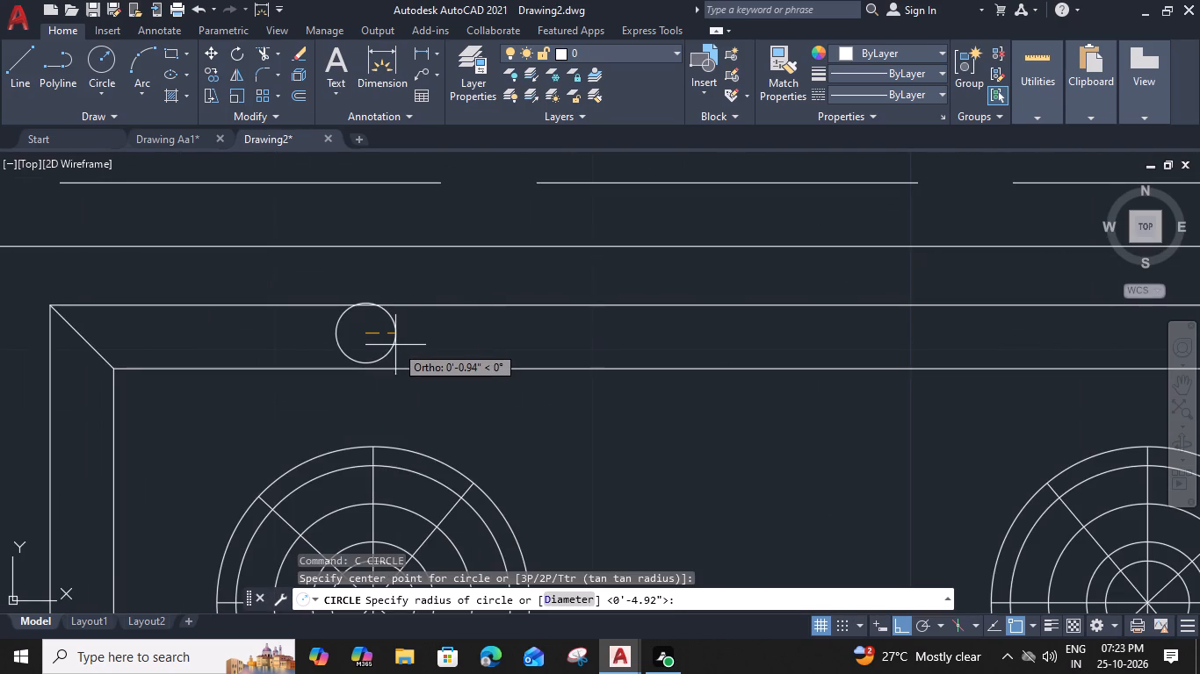
scroll(393, 331, up, 1)
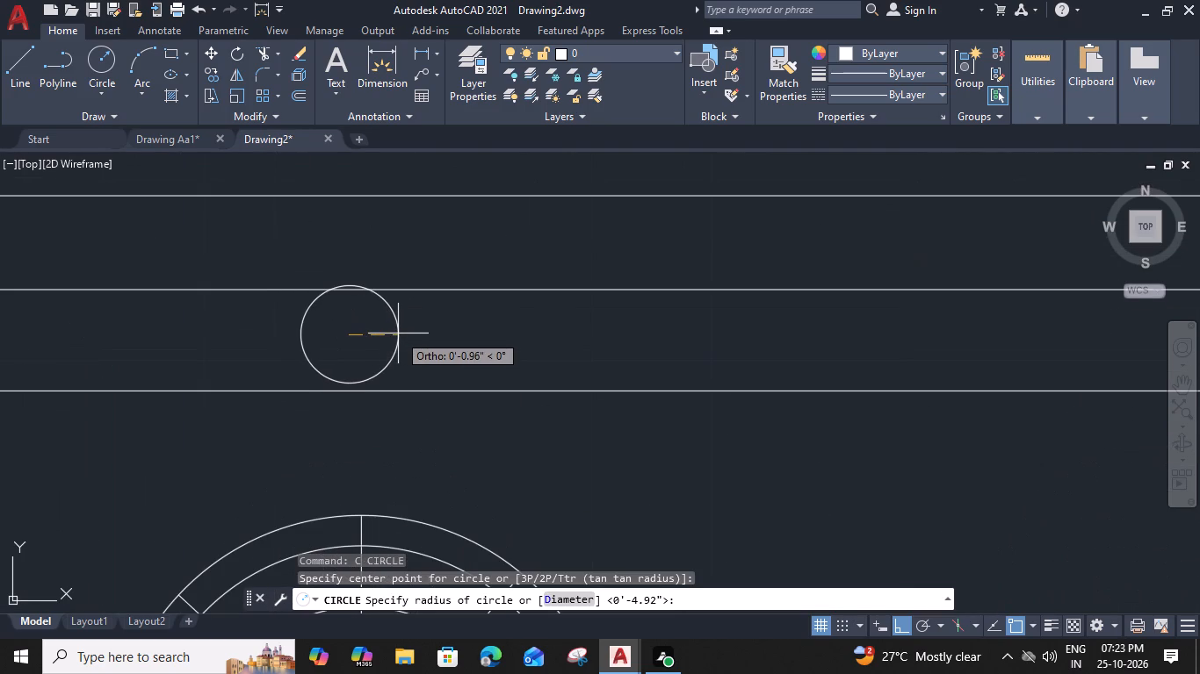
click(398, 333)
click(347, 377)
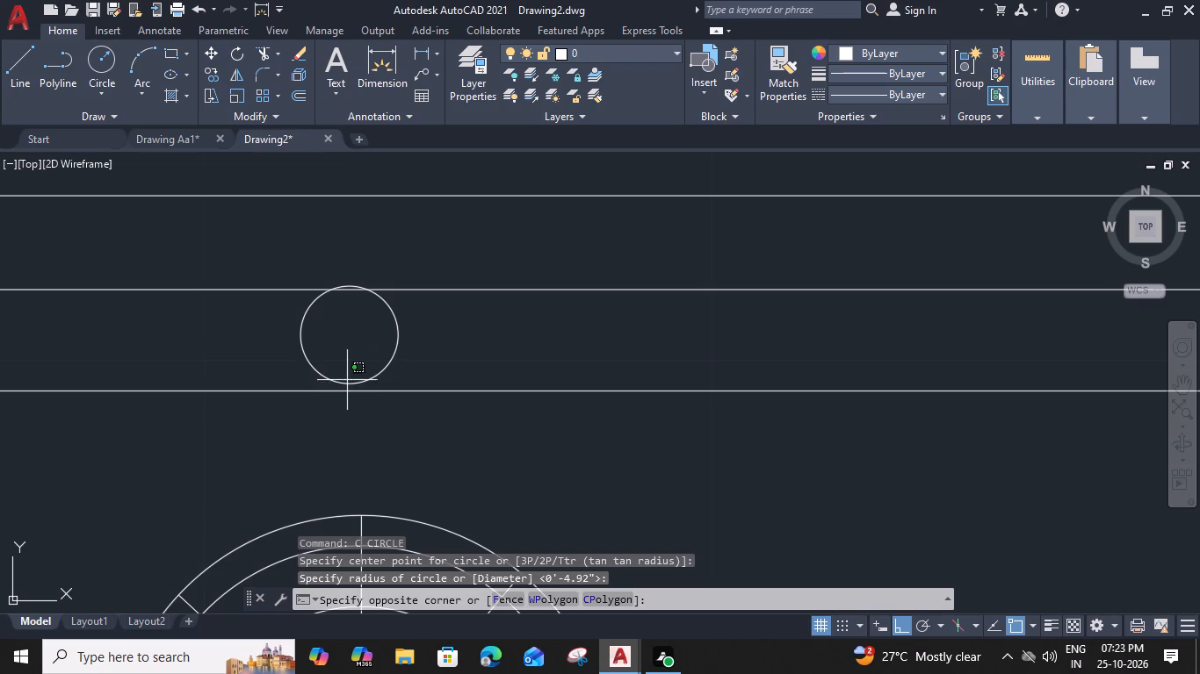
key(Escape)
Move the small circle down about 0.09" towards the lower line of the border strip.
click(334, 384)
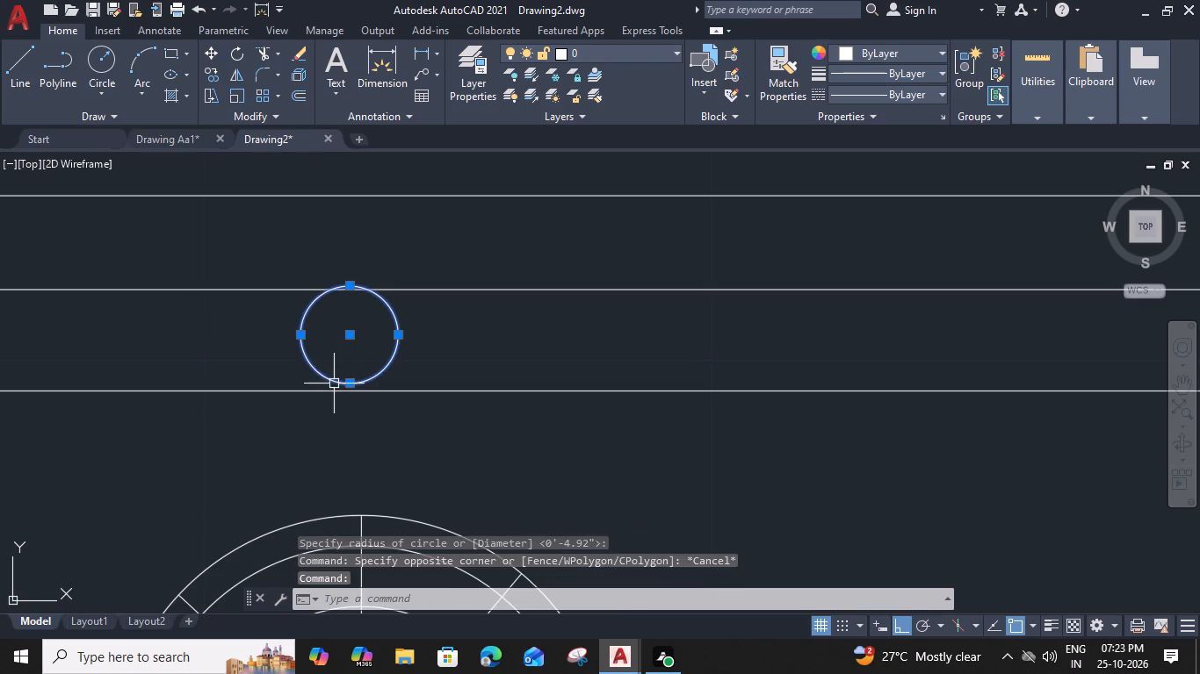
text(M)
key(space)
scroll(352, 385, up, 2)
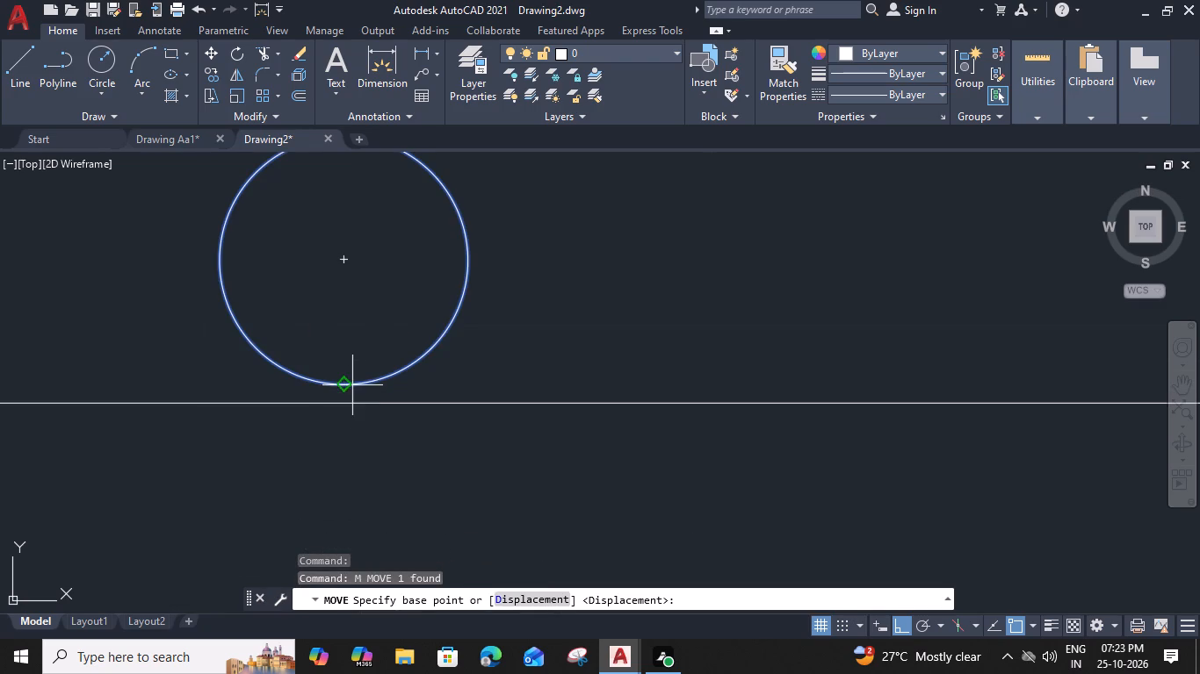
click(347, 389)
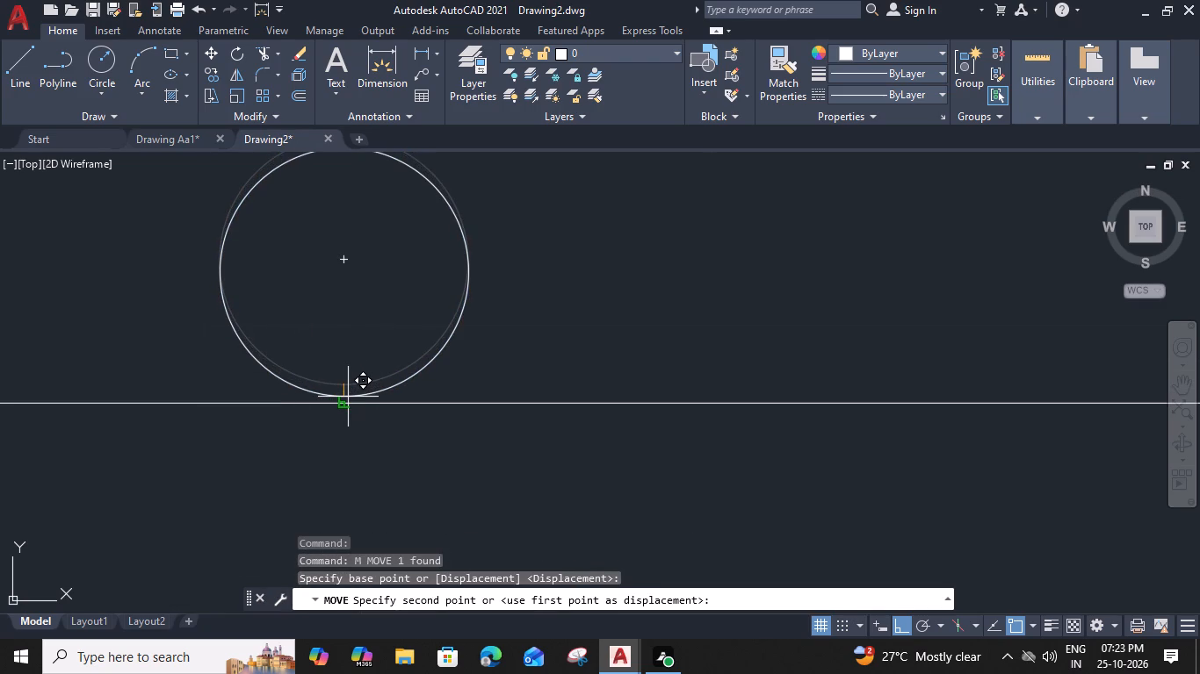
scroll(348, 397, up, 2)
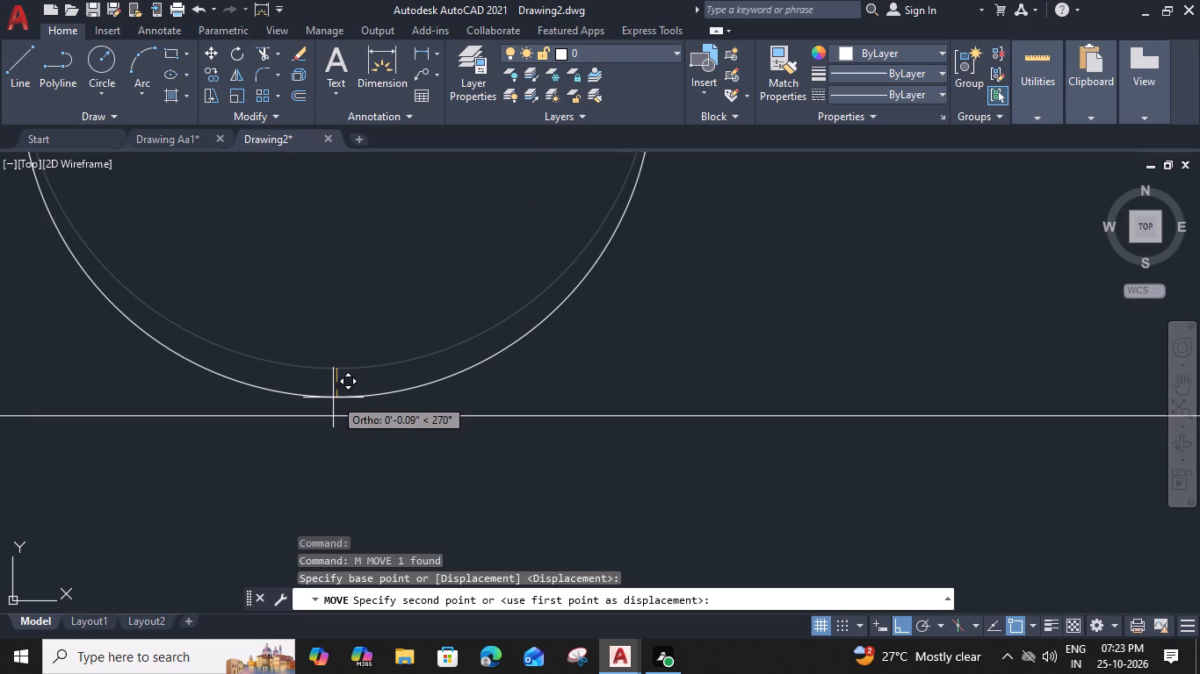
click(333, 398)
Enlarge the small circle until its bottom reaches the border strip's lower line.
scroll(333, 392, down, 2)
middle_drag(333, 384, 475, 431)
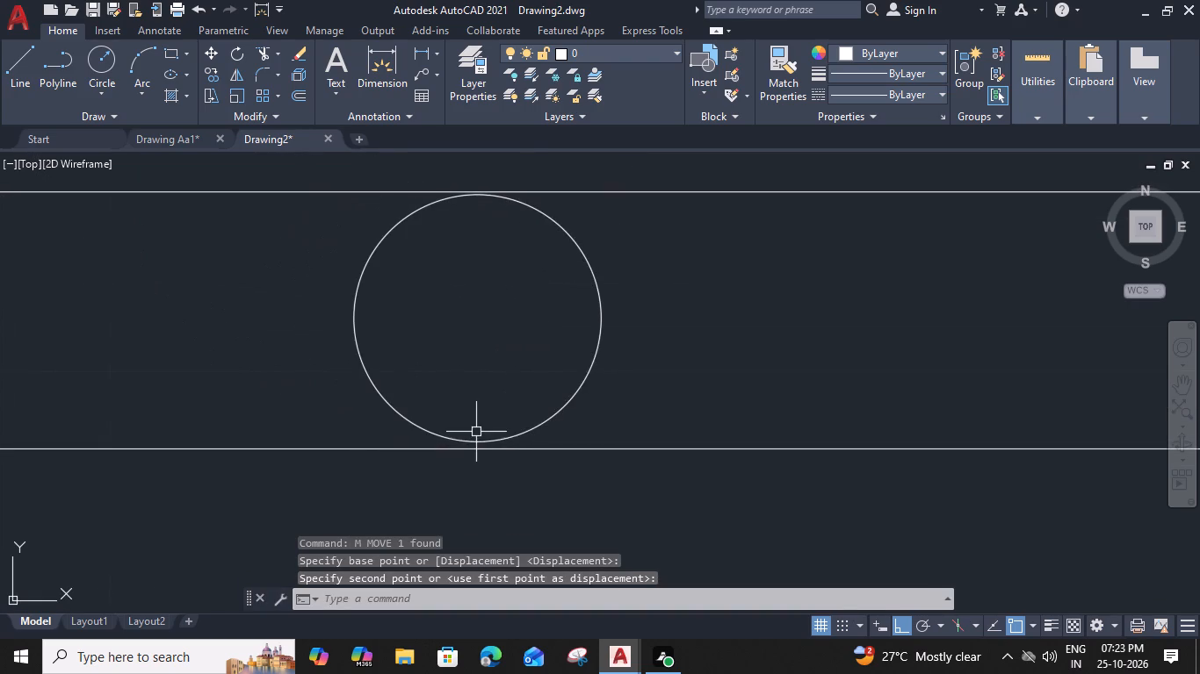
scroll(481, 452, up, 1)
click(477, 435)
click(477, 435)
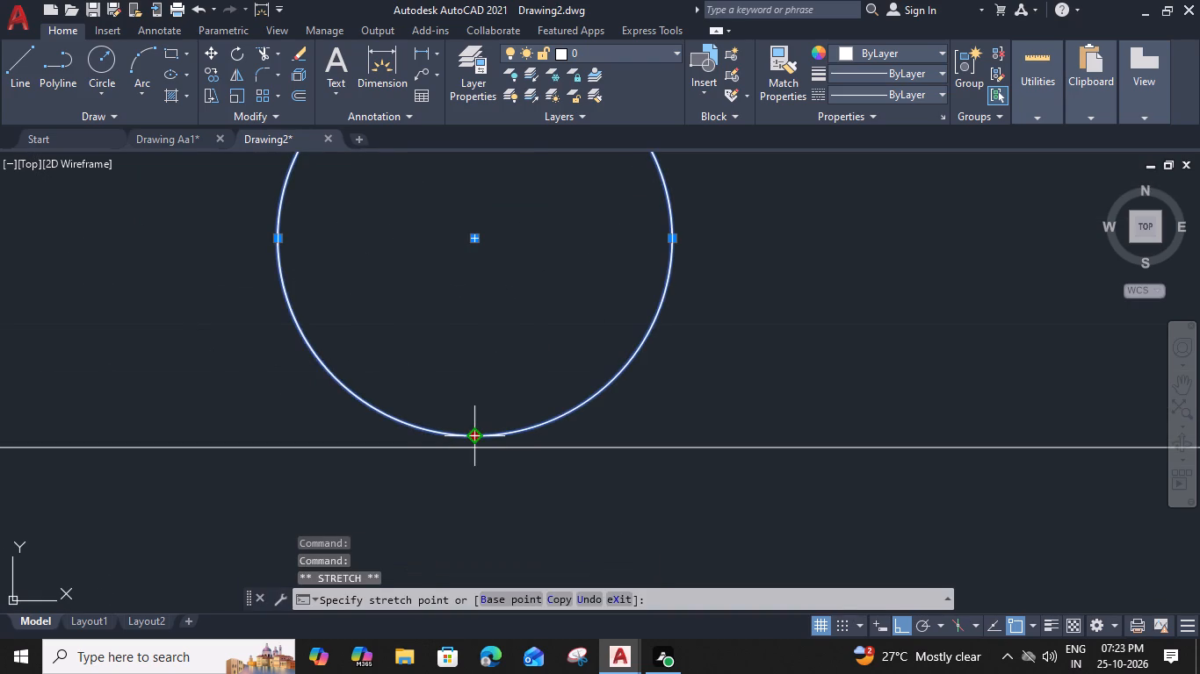
click(478, 443)
Offset the knob circle 0.6" inward.
middle_drag(475, 376, 483, 540)
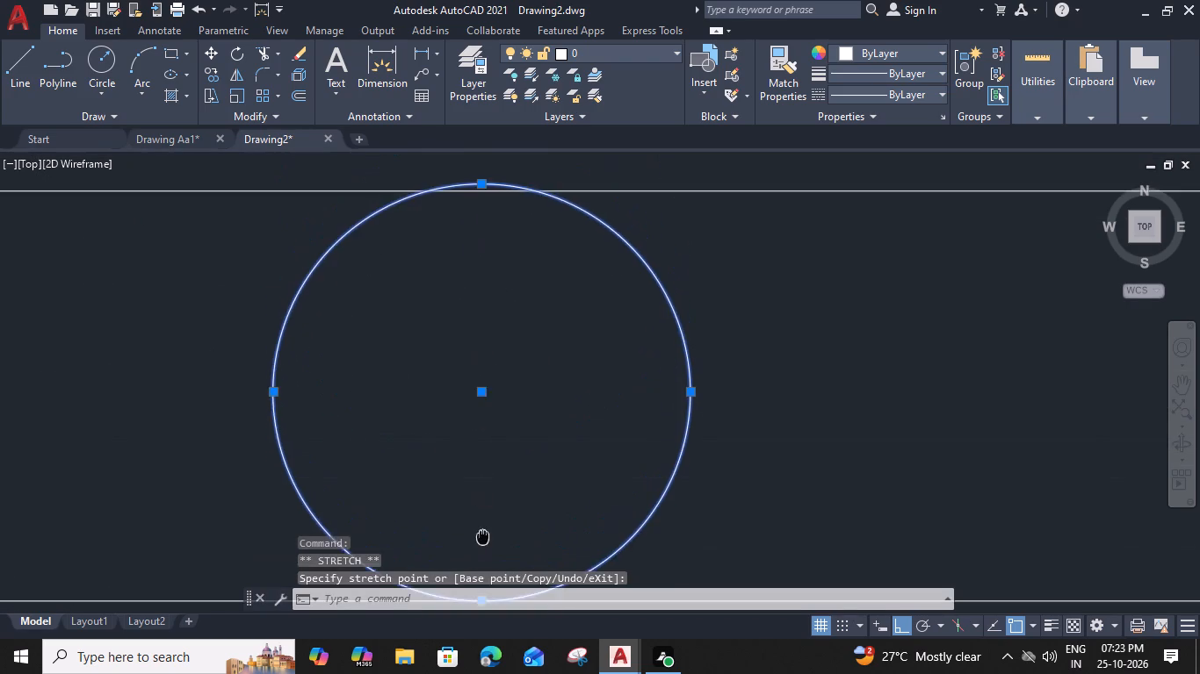
middle_drag(483, 540, 483, 556)
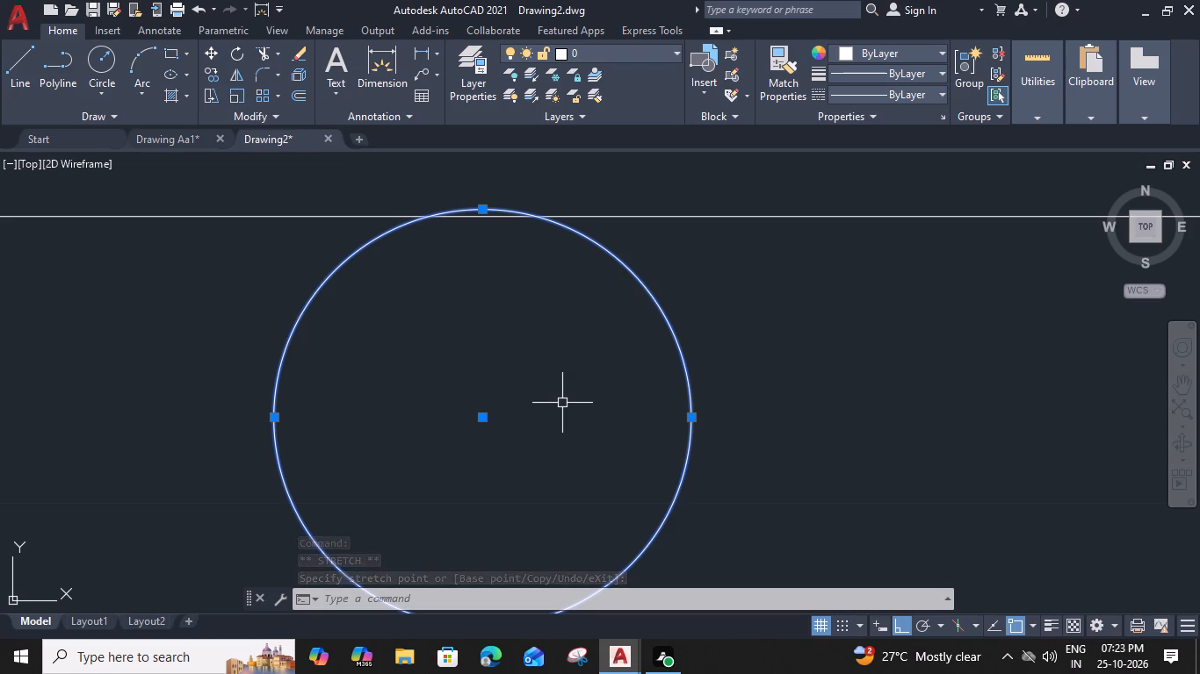
text(O)
key(space)
text(0.6")
key(Return)
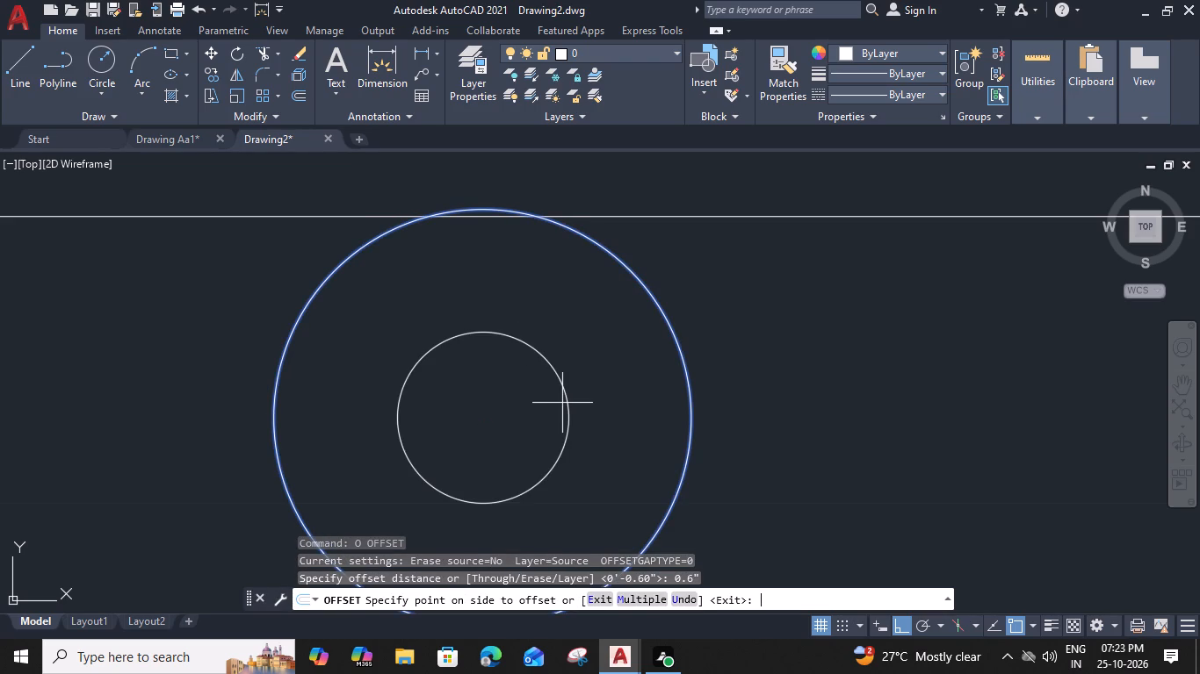
click(517, 392)
key(Escape)
Draw a horizontal diameter line across the outer knob circle.
text(L)
key(space)
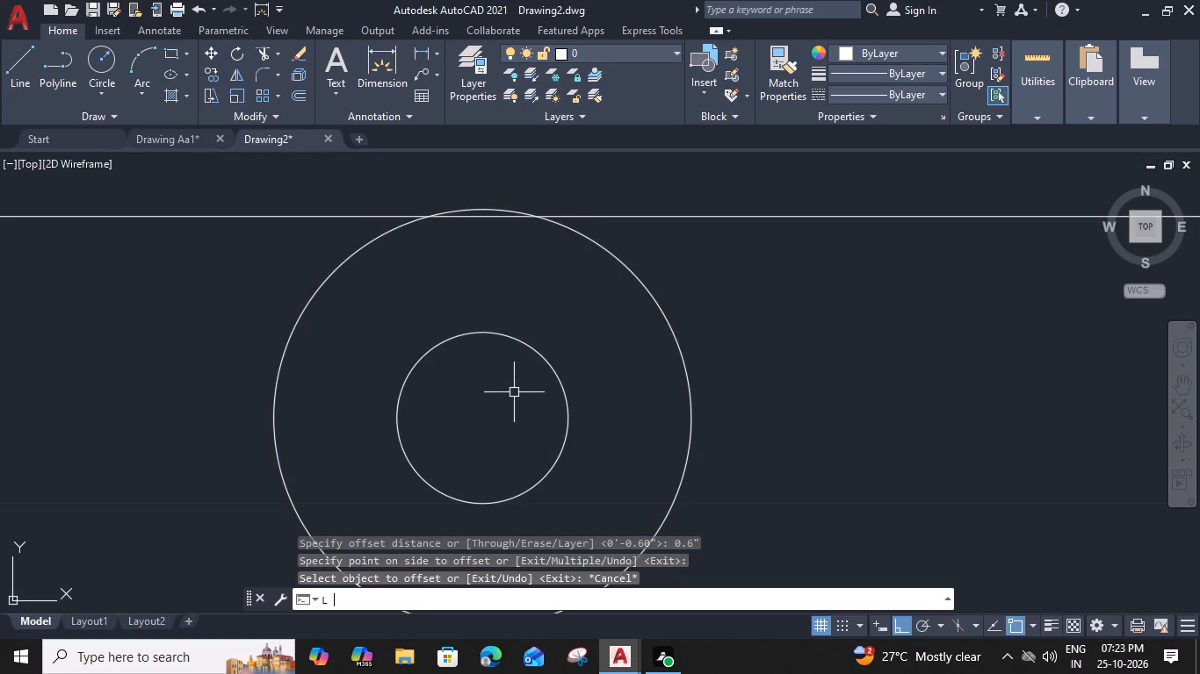
click(275, 419)
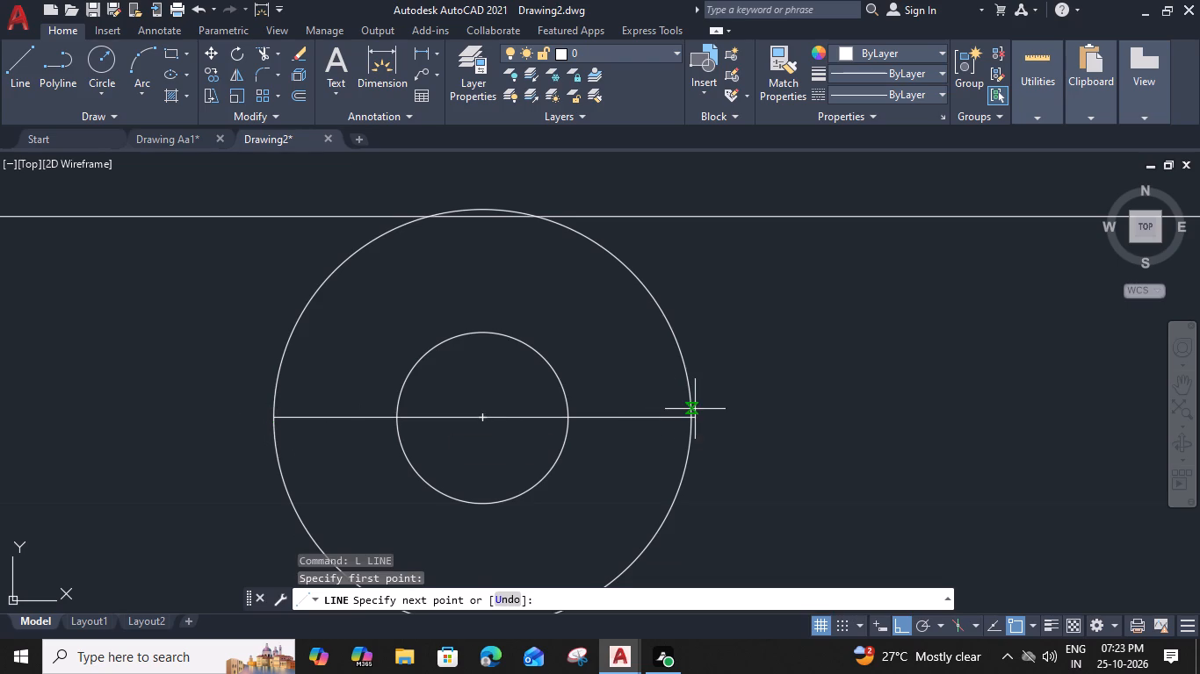
click(694, 416)
key(space)
Offset the knob's diameter line 0.3" both above and below.
click(654, 420)
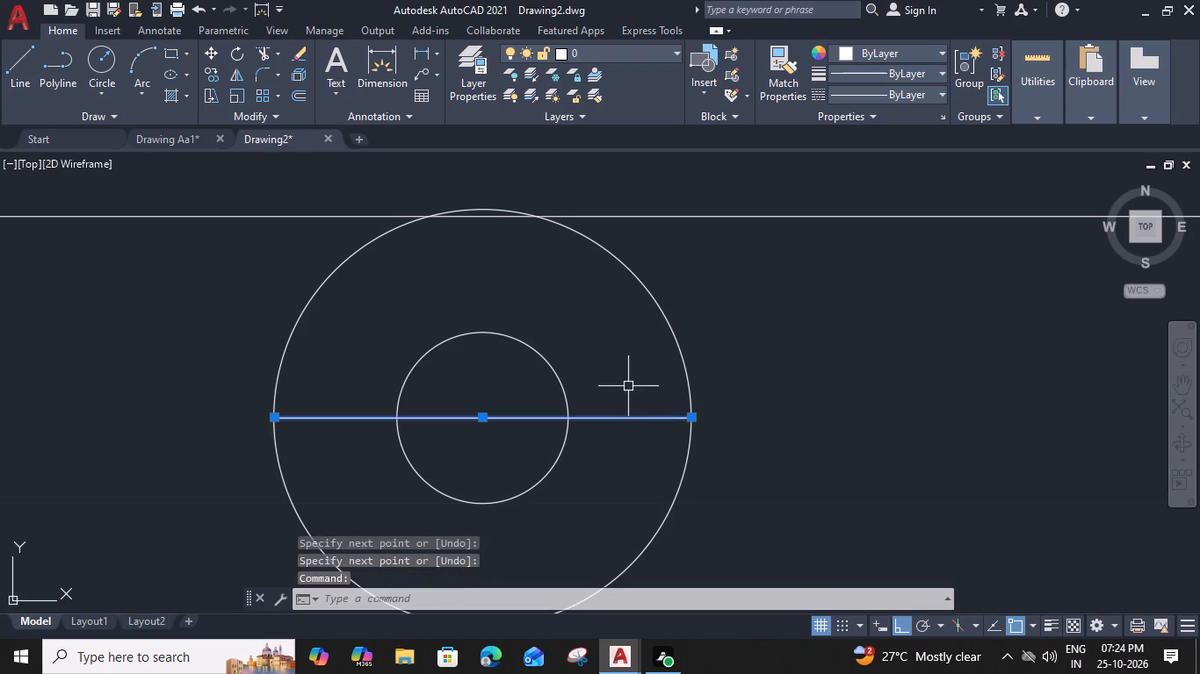
text(O 0.3")
key(Return)
click(616, 355)
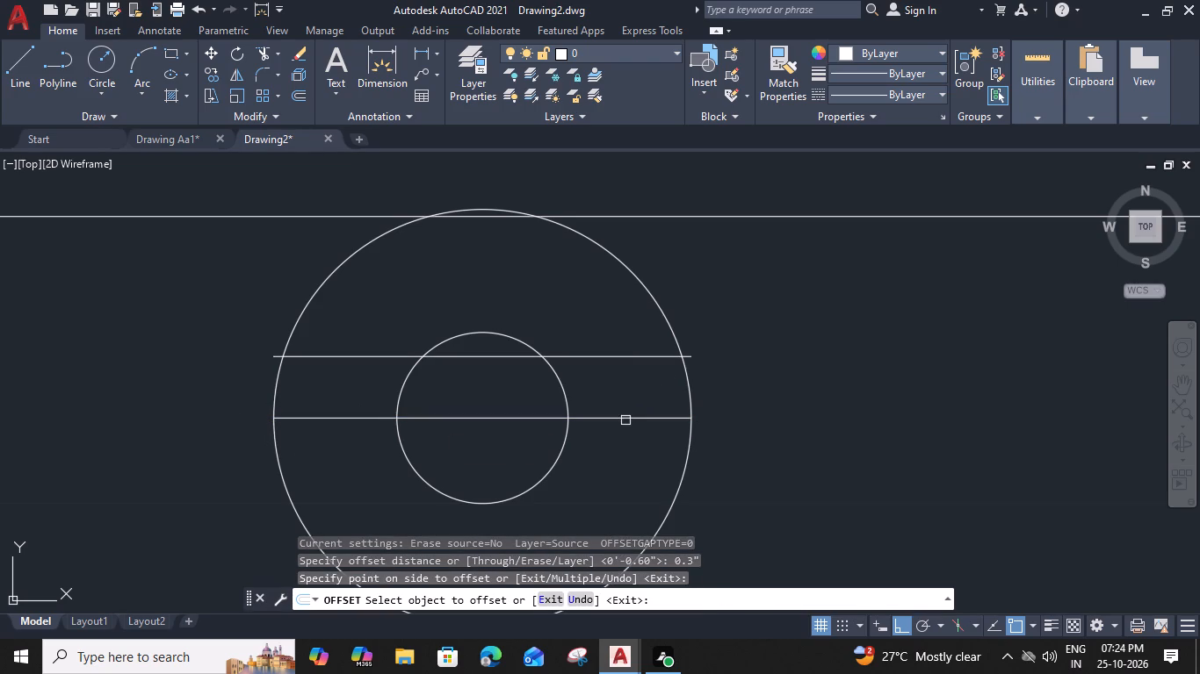
click(625, 417)
click(625, 476)
key(Escape)
Trim both ends of the two offset lines where they extend beyond the outer knob circle.
text(TR)
key(space)
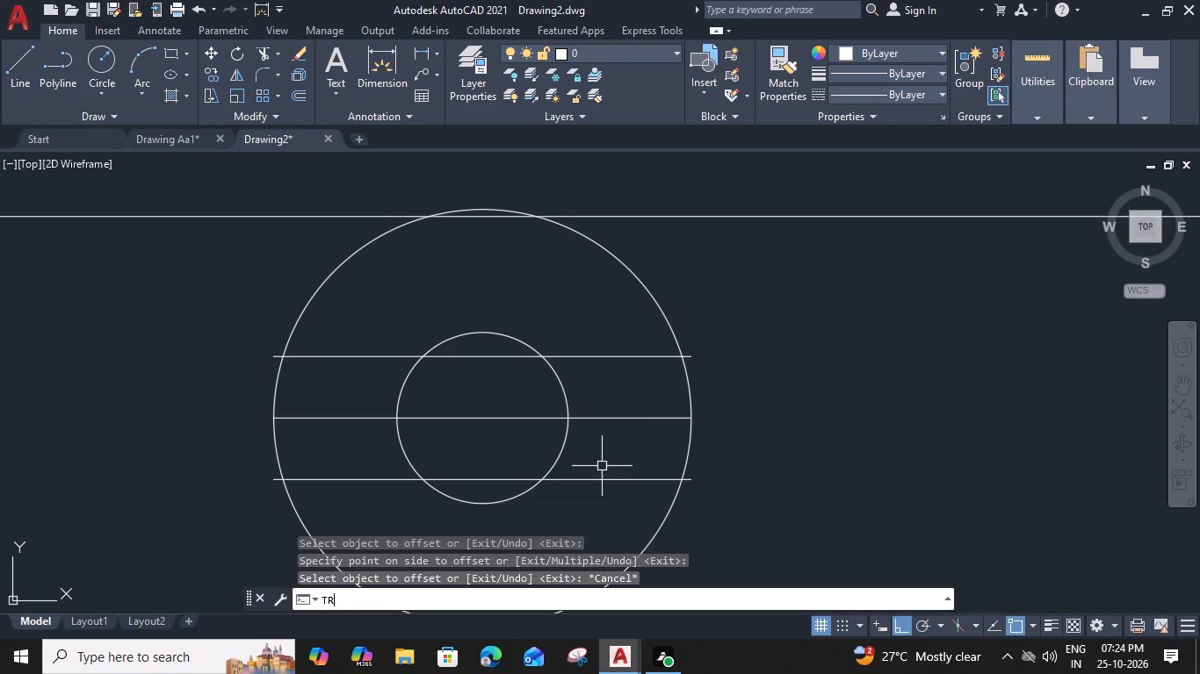
click(272, 356)
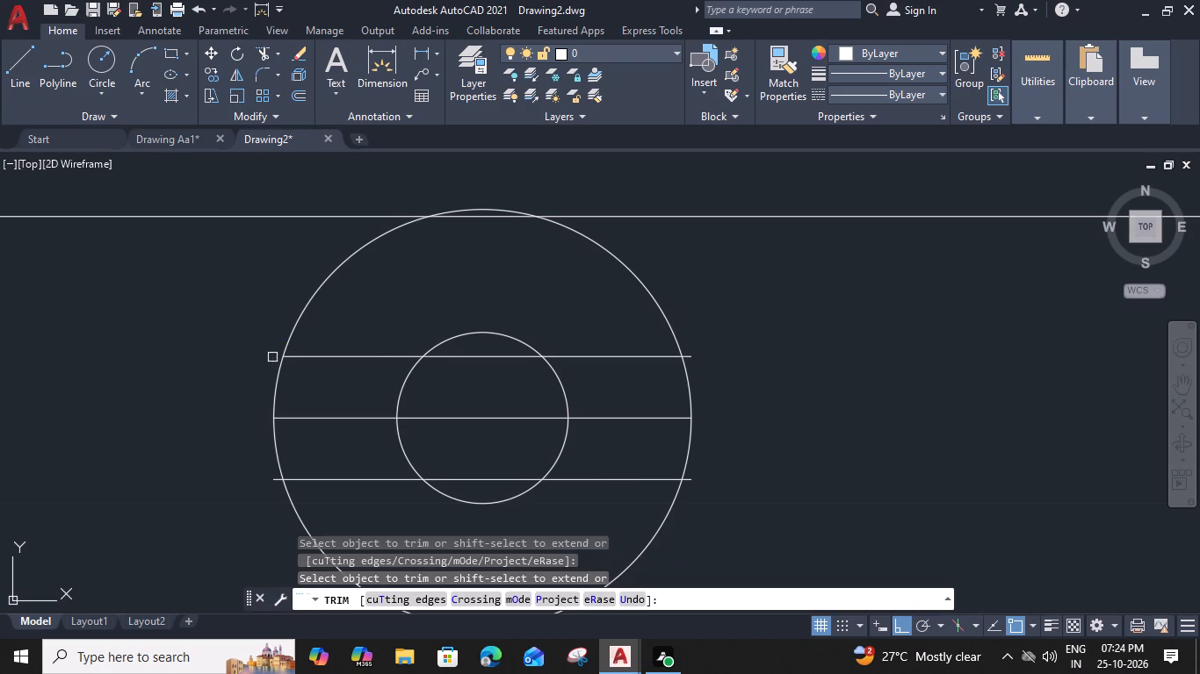
click(271, 481)
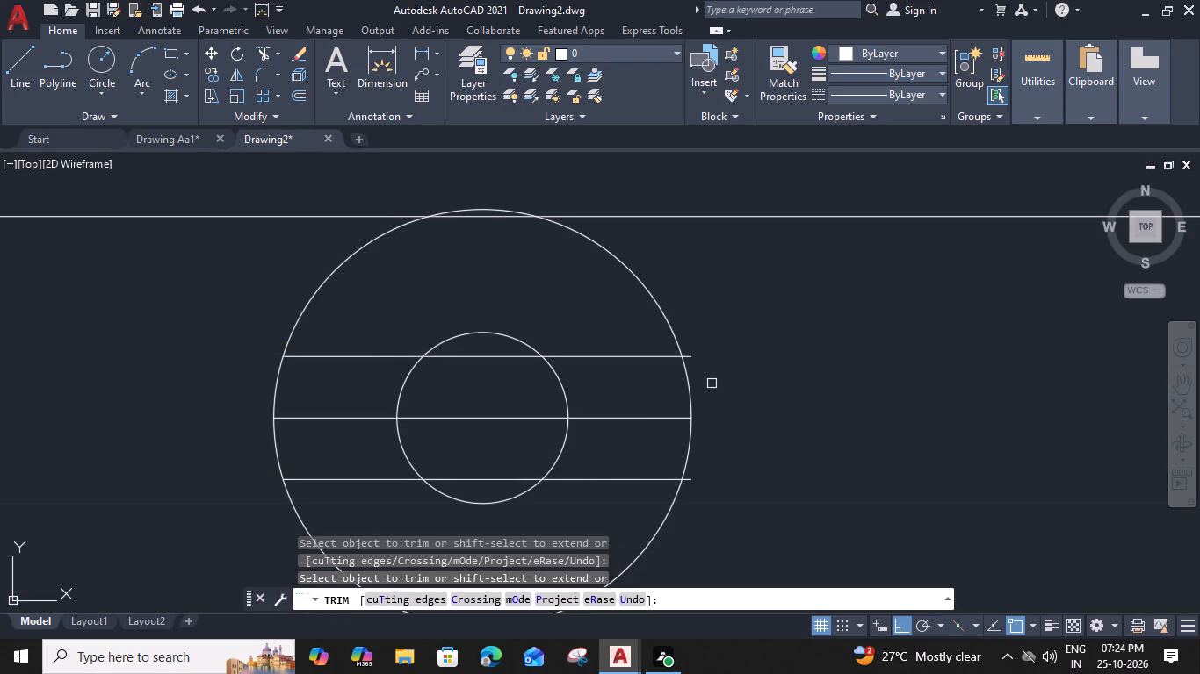
click(689, 357)
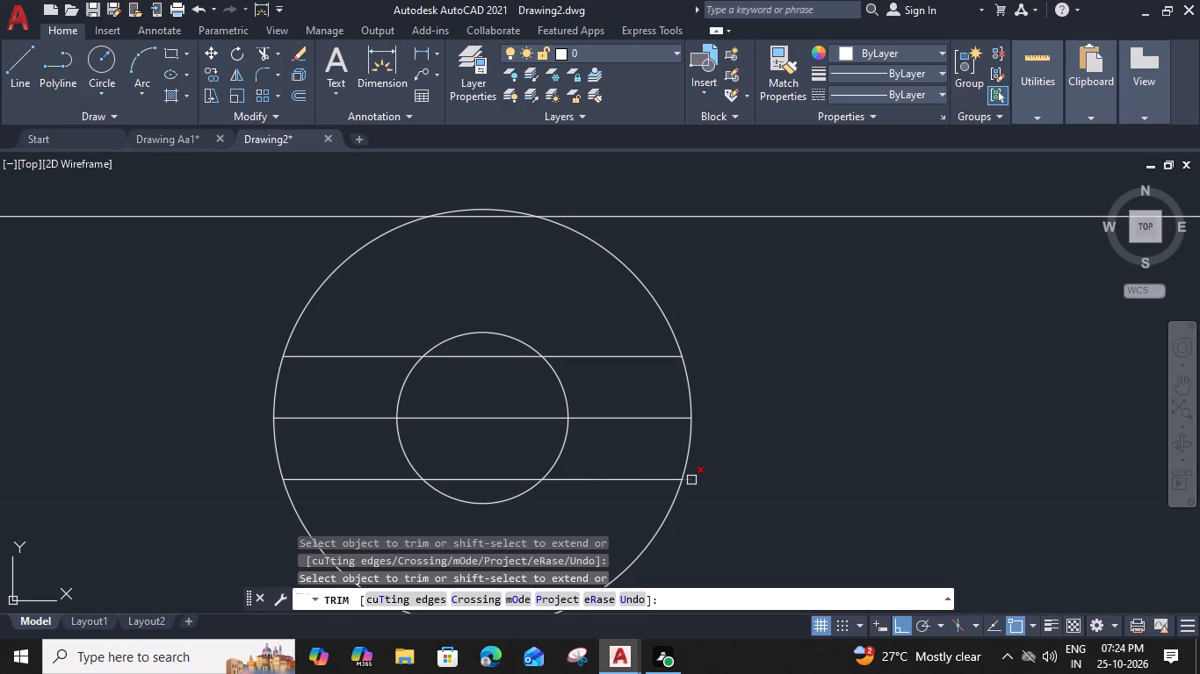
click(691, 480)
key(Escape)
Delete the horizontal line through the knob's centre.
click(596, 413)
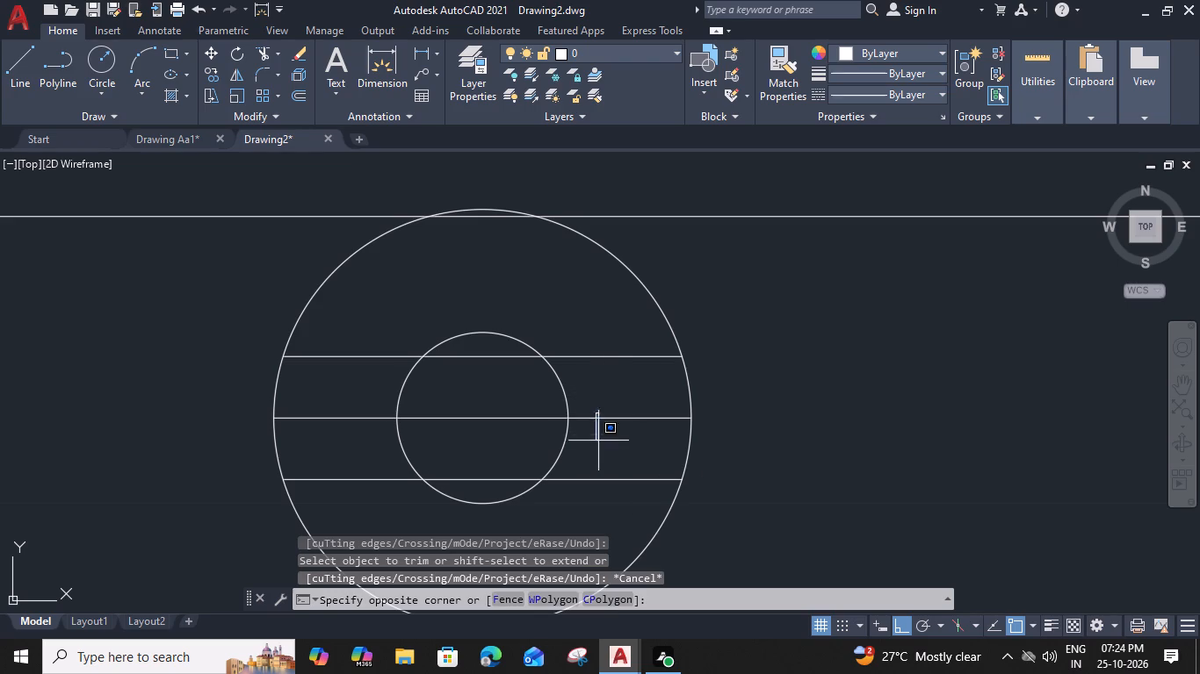
click(584, 444)
key(Delete)
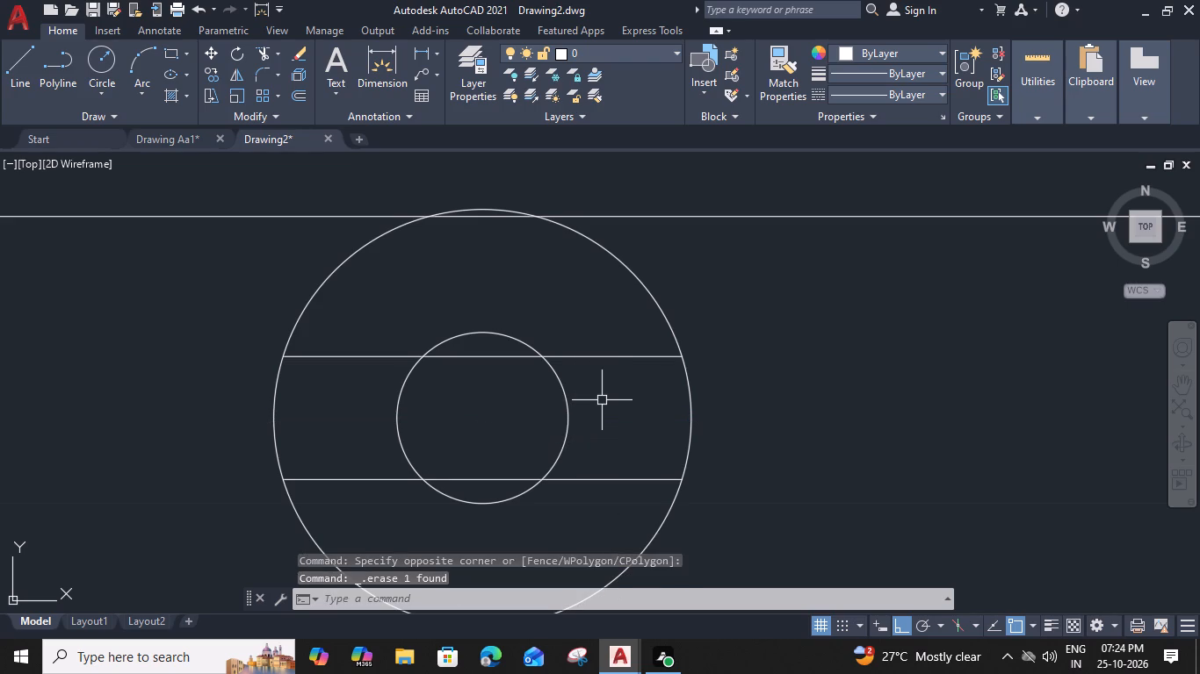
Trim away both sides of the inner knob circle between the two horizontal lines.
text(TR)
key(space)
click(601, 400)
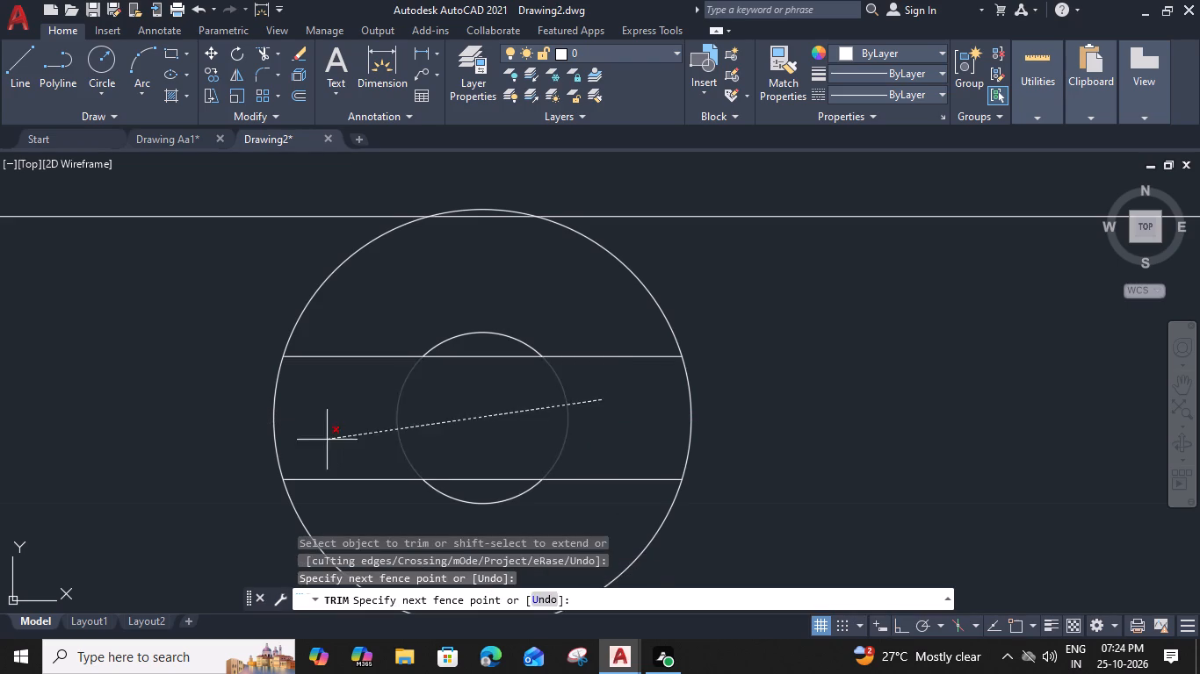
click(322, 442)
key(Escape)
Trim the part of the cooktop's upper outline that runs through the knob circle.
scroll(691, 400, down, 1)
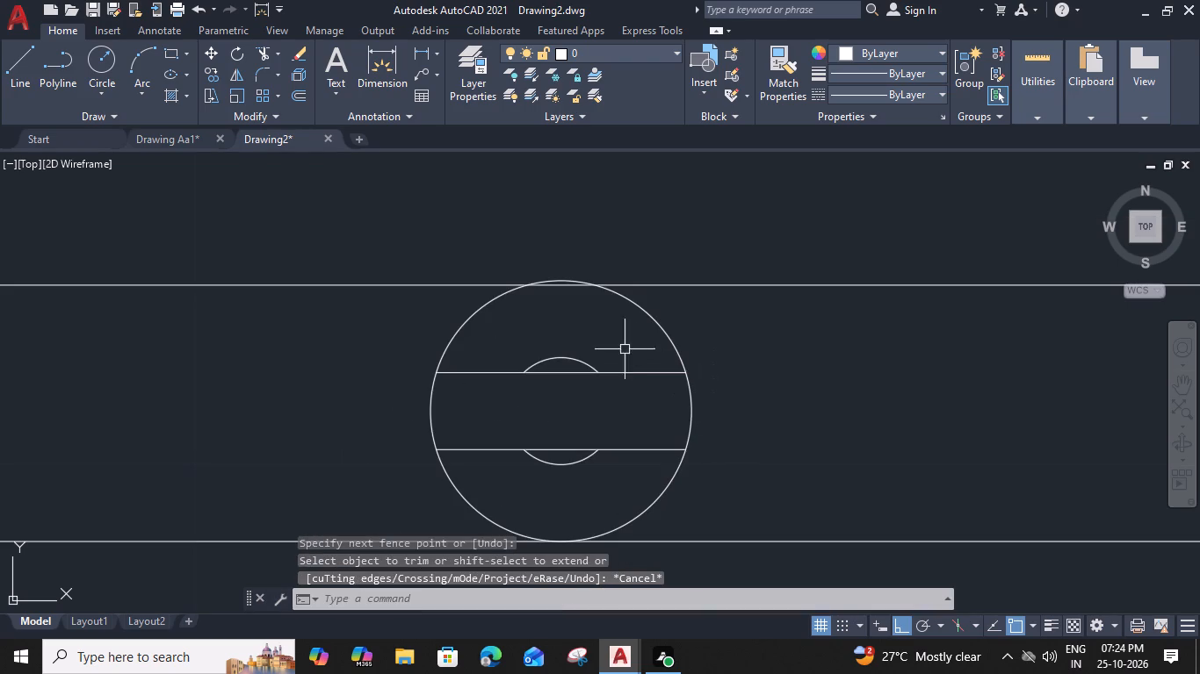
text(TR)
key(space)
scroll(551, 303, up, 2)
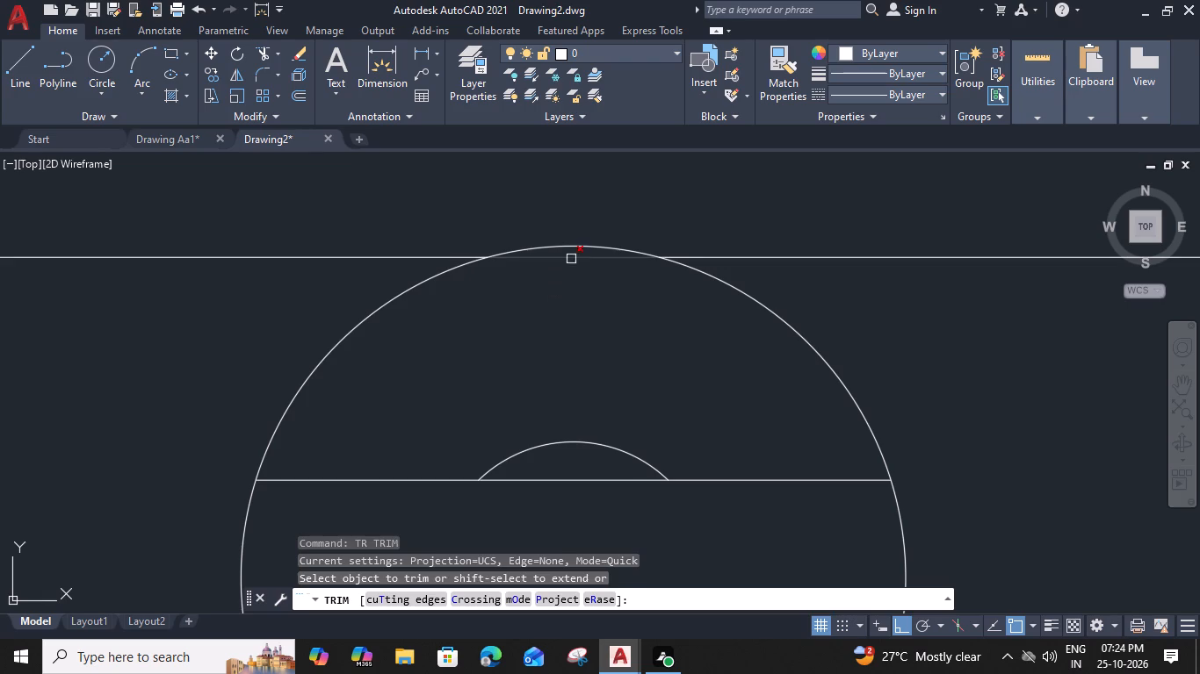
click(571, 259)
key(Escape)
Group the knob's circle, arcs and lines into one object.
scroll(572, 259, down, 3)
drag(734, 291, 713, 313)
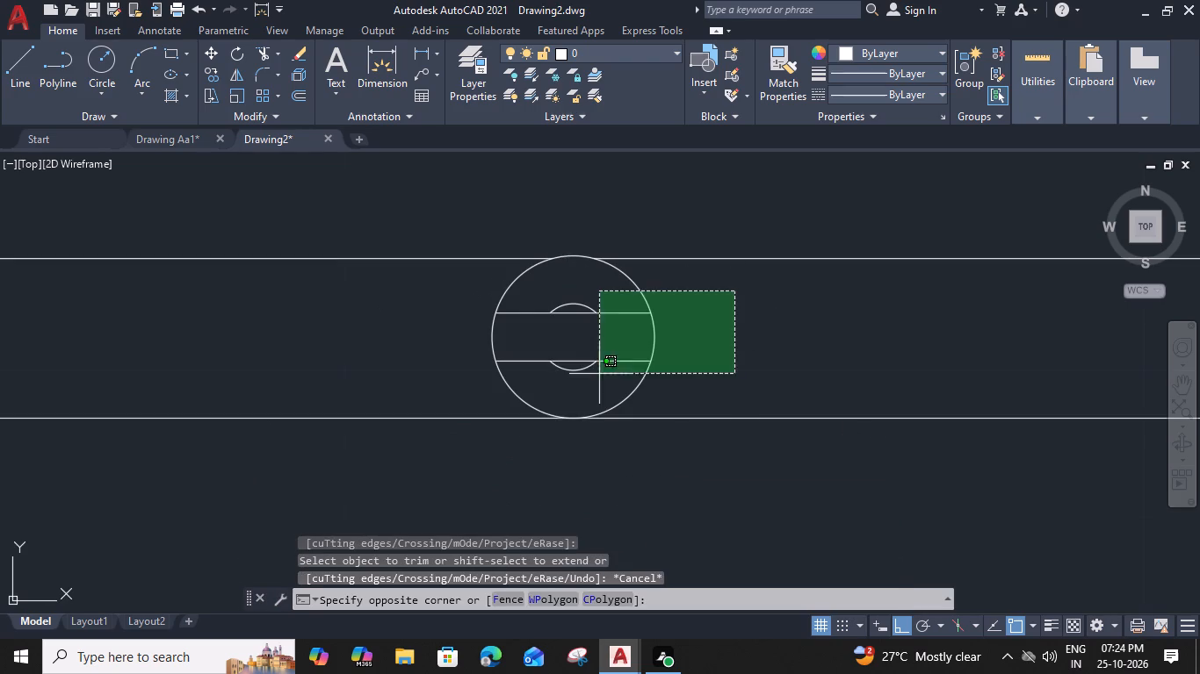
click(460, 401)
text(G)
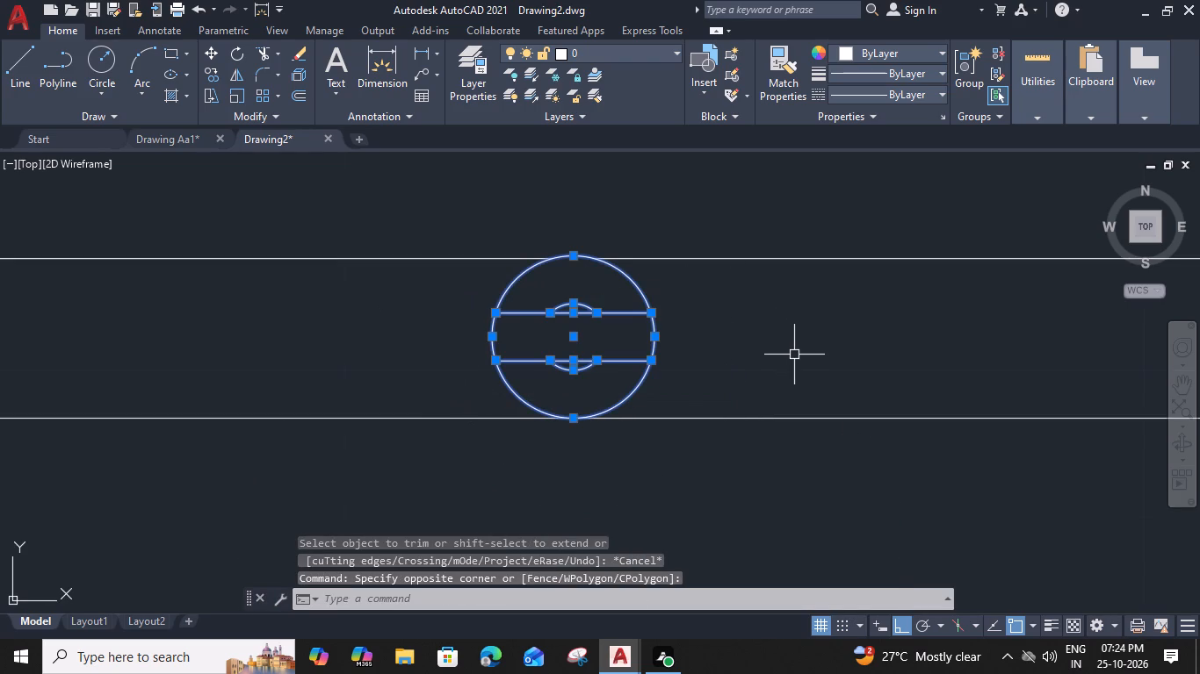
key(space)
Copy the knob group along the border strip, once above the right burner and once about midway between the burners.
click(652, 358)
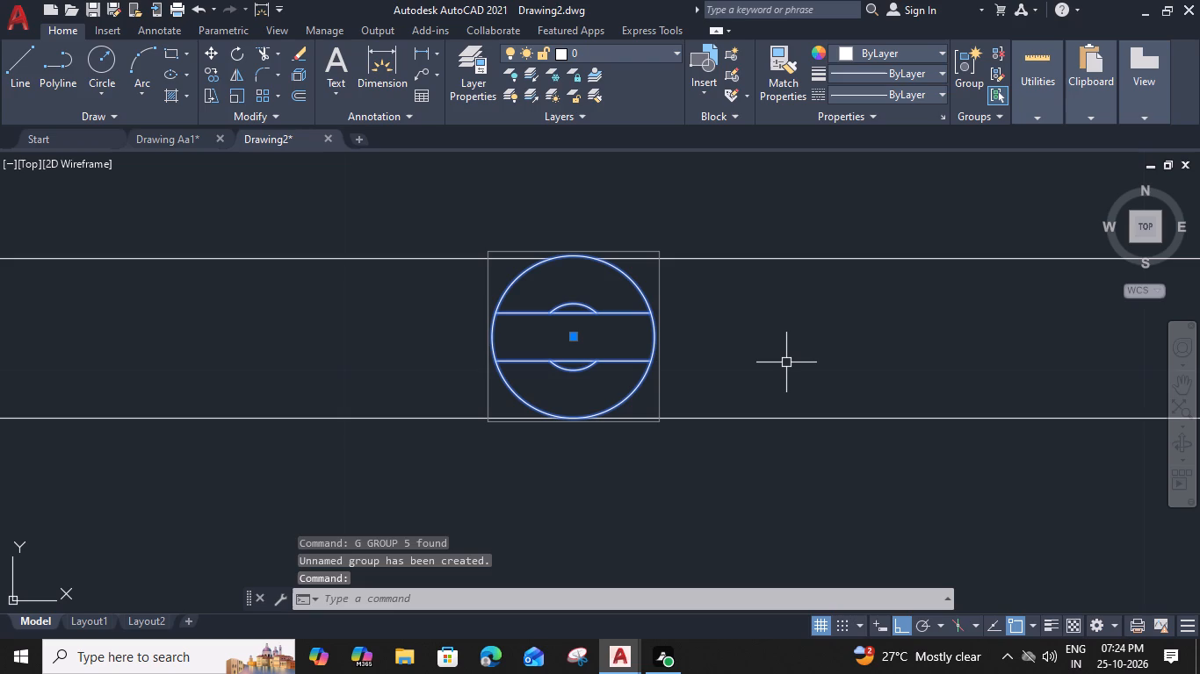
text(CO)
key(space)
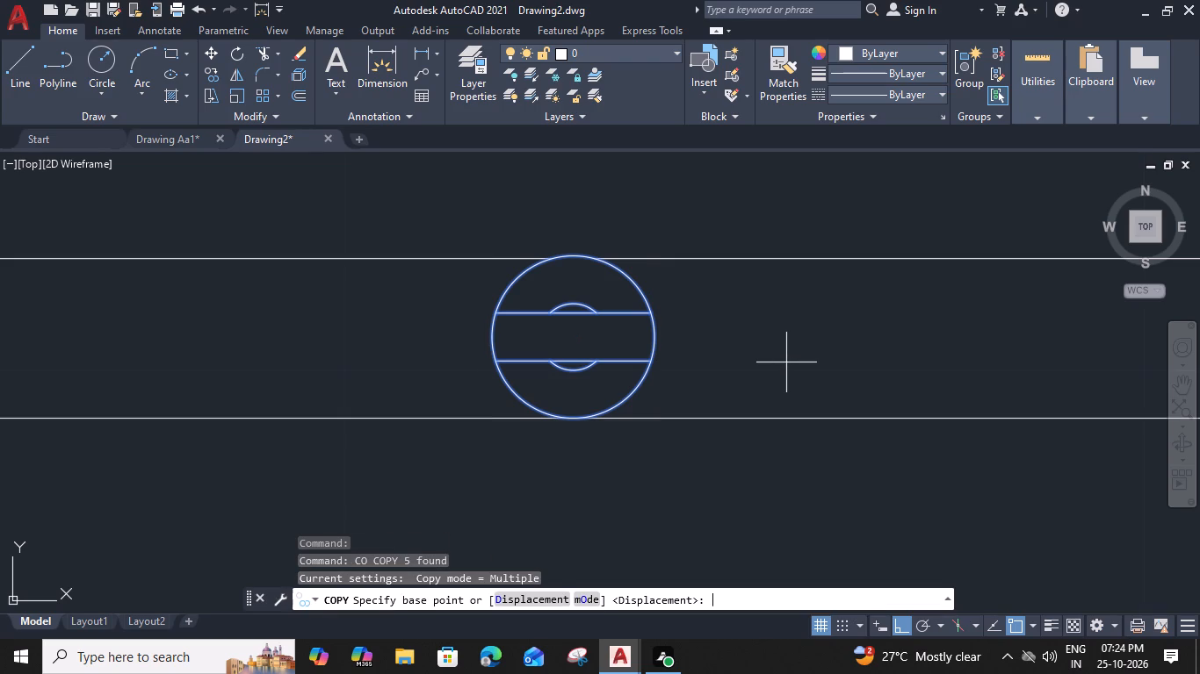
scroll(776, 400, down, 2)
click(704, 483)
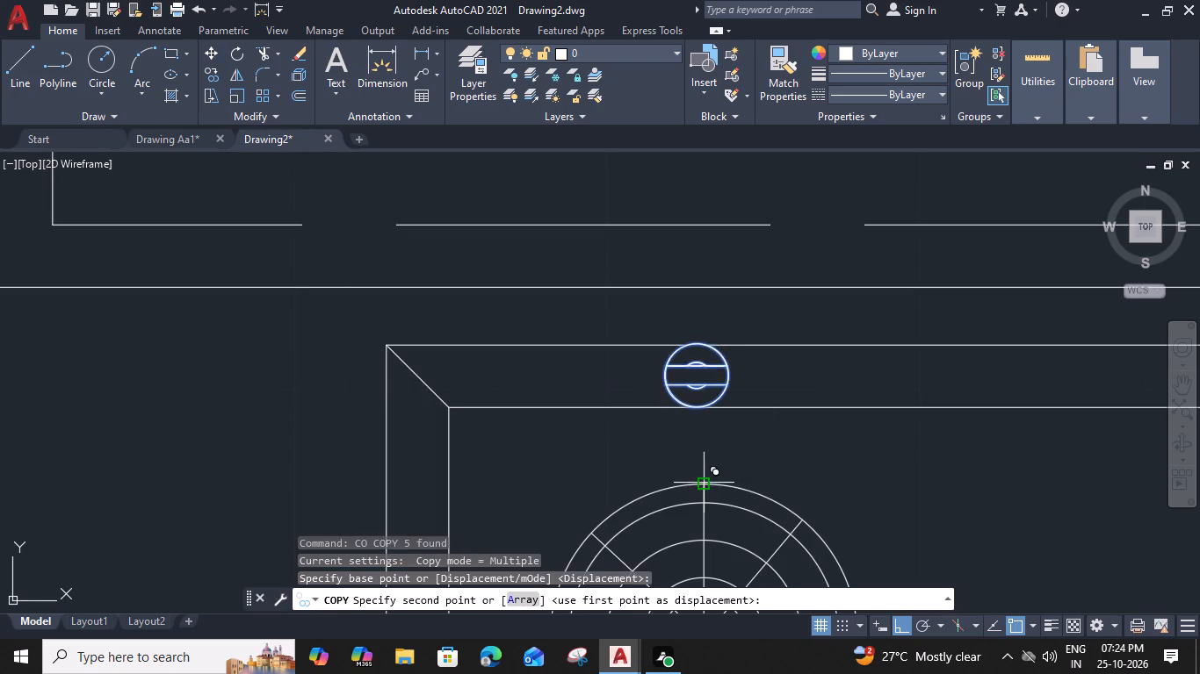
scroll(719, 484, down, 2)
middle_drag(813, 476, 725, 483)
scroll(889, 470, up, 1)
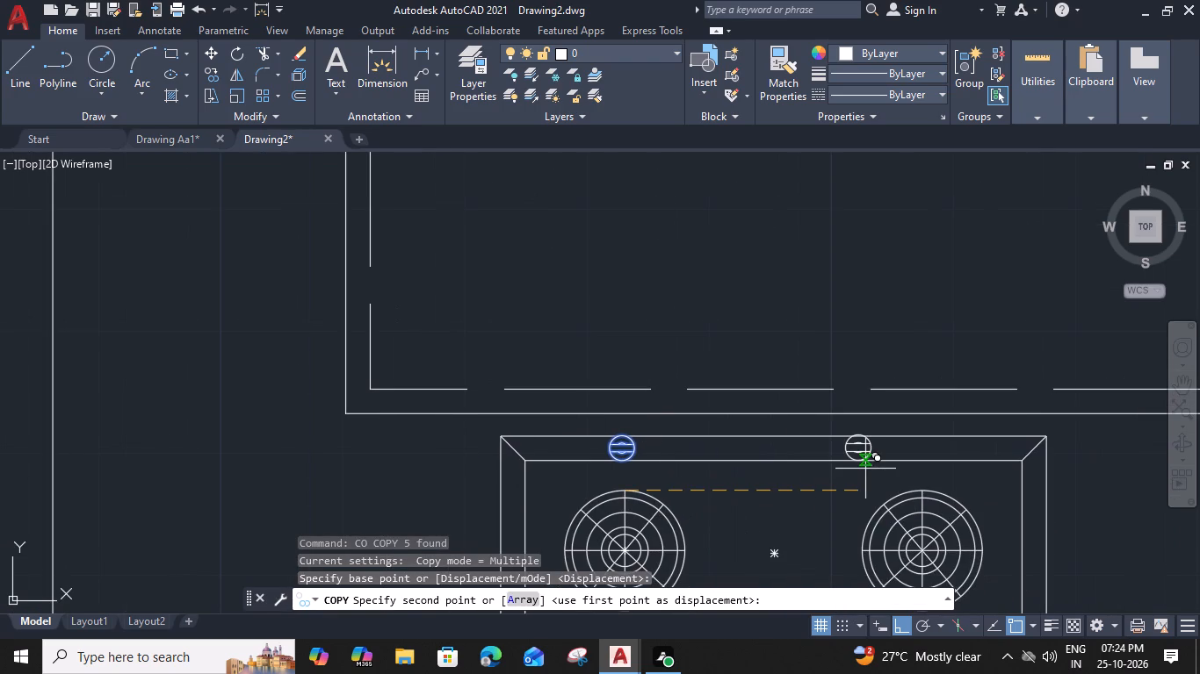
click(943, 502)
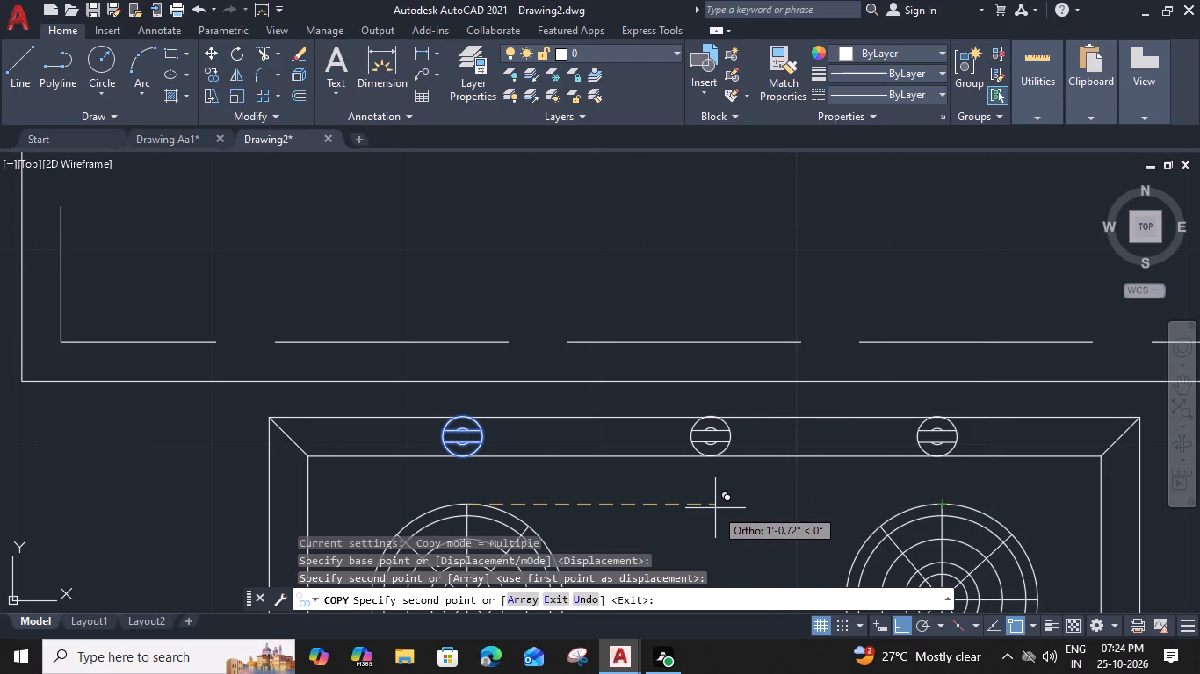
scroll(715, 508, down, 1)
middle_drag(715, 507, 675, 376)
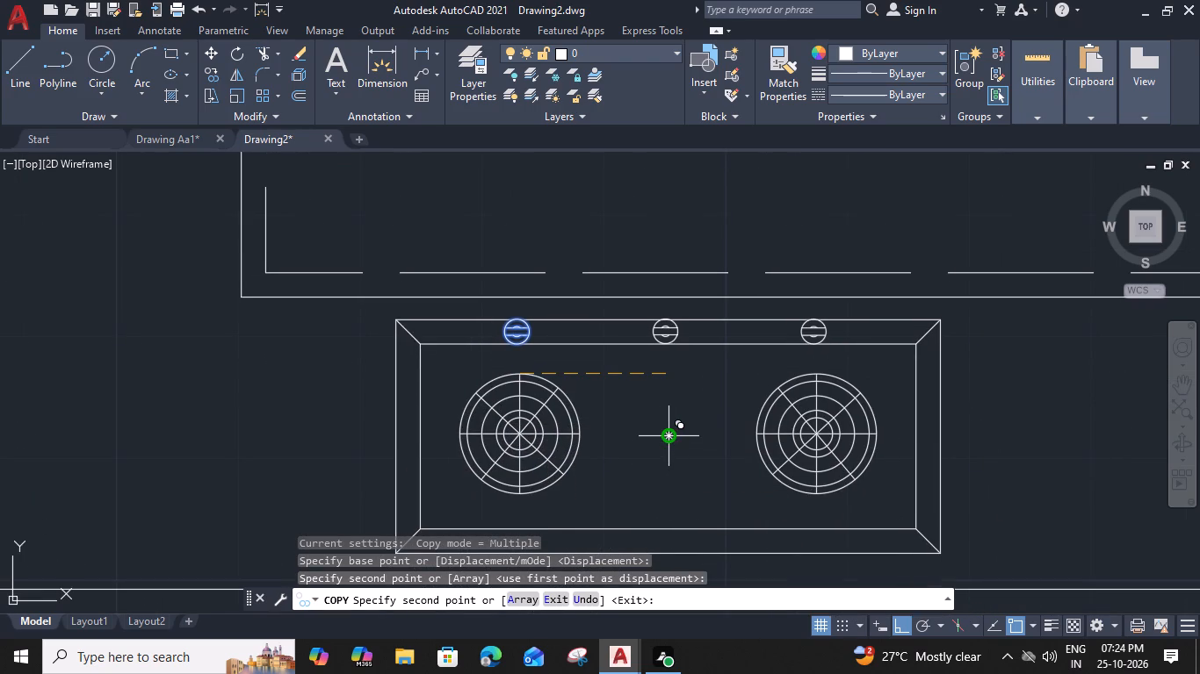
click(666, 373)
key(Escape)
scroll(701, 440, down, 1)
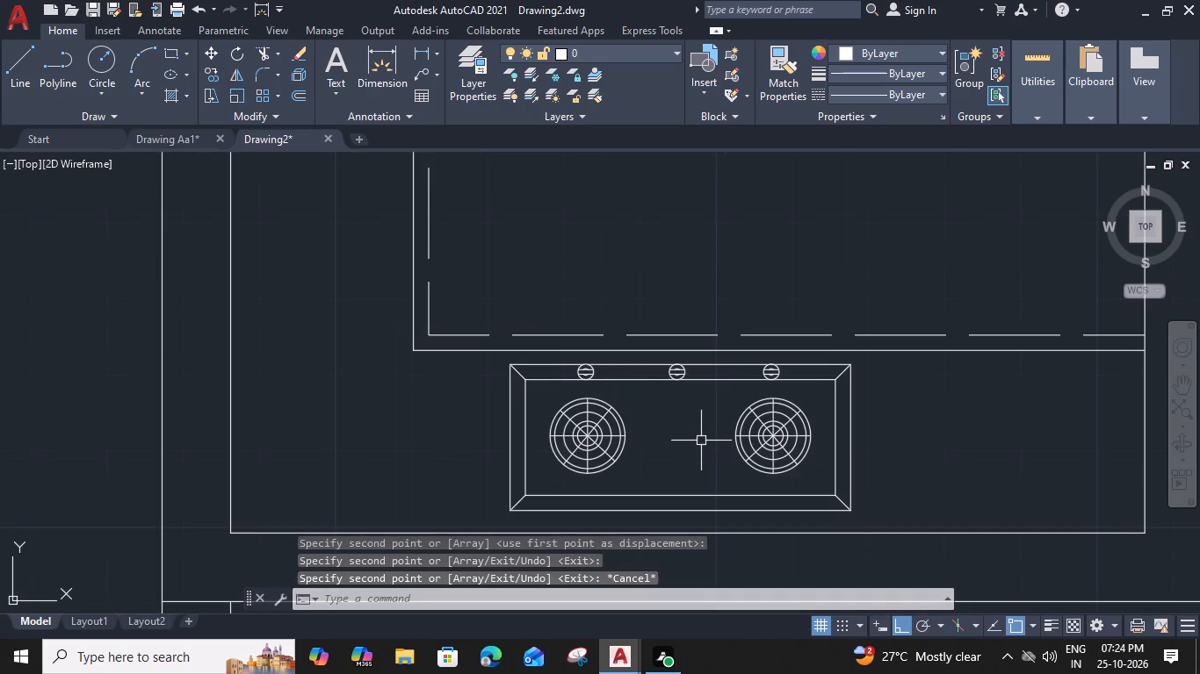
Draw a circle midway between the two cooktop burners, smaller than either burner.
middle_drag(703, 441, 722, 421)
scroll(684, 448, up, 3)
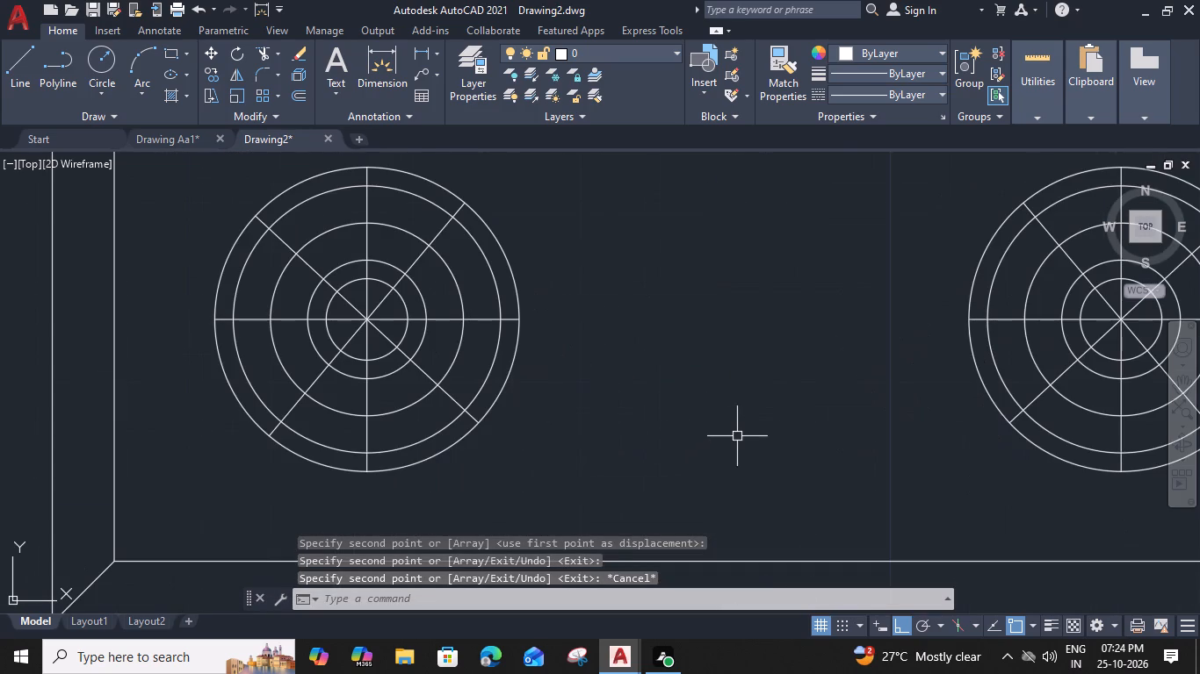
text(C)
key(space)
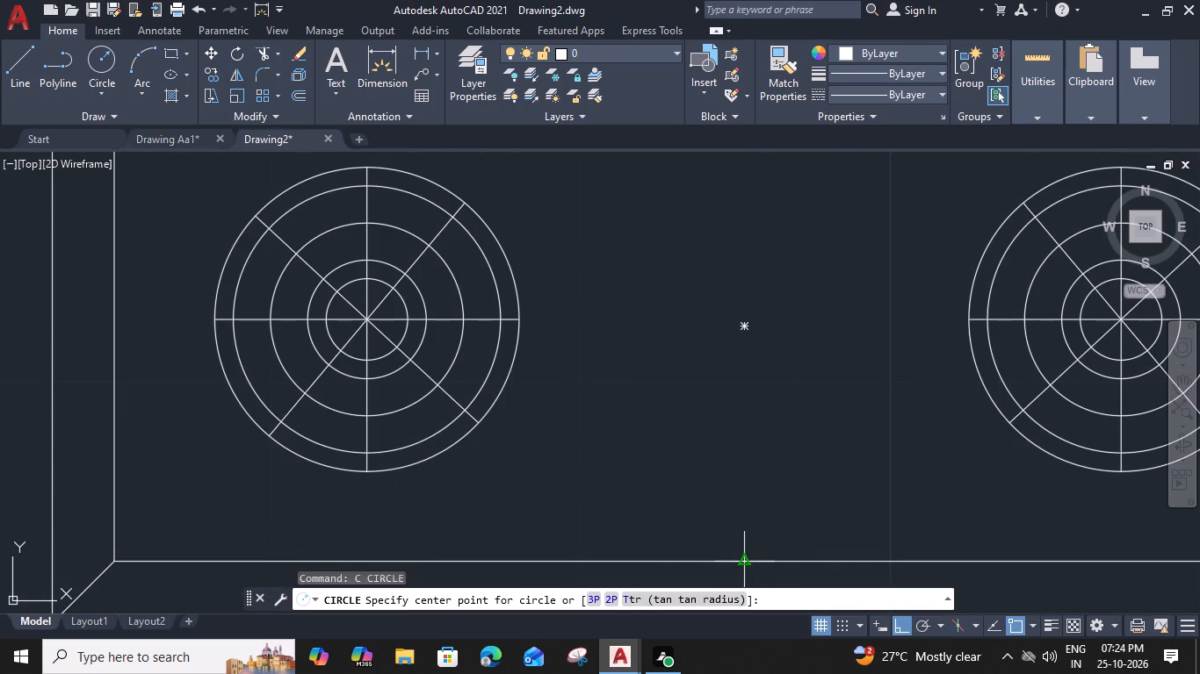
click(748, 324)
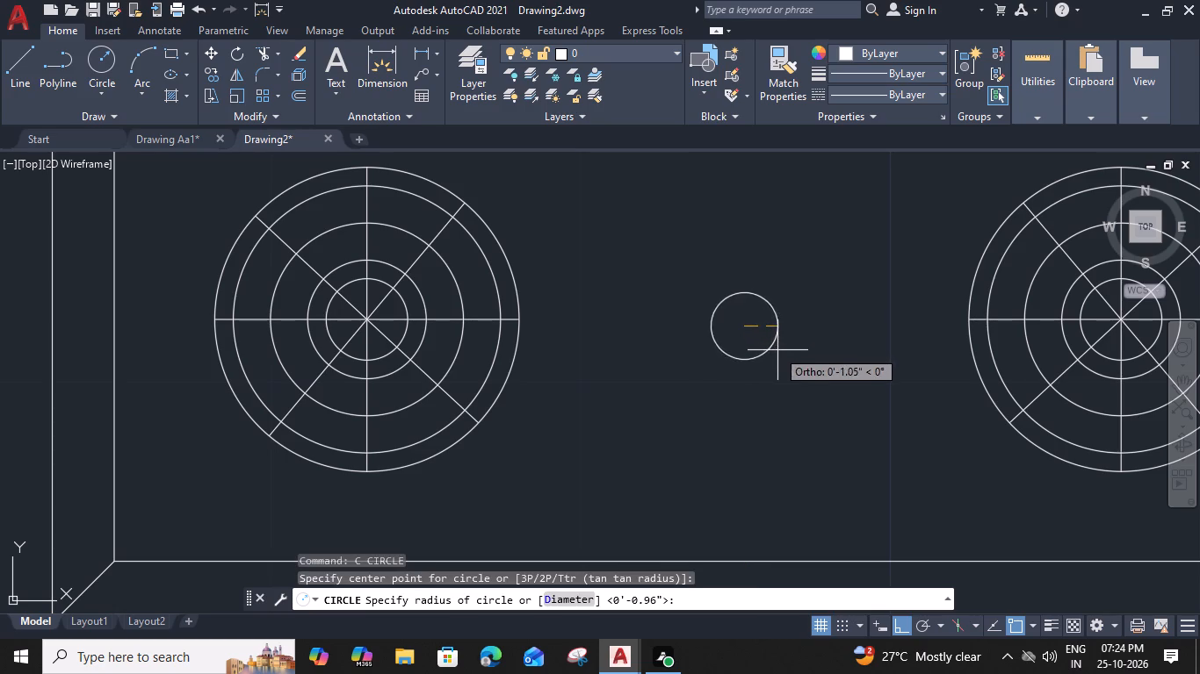
click(835, 389)
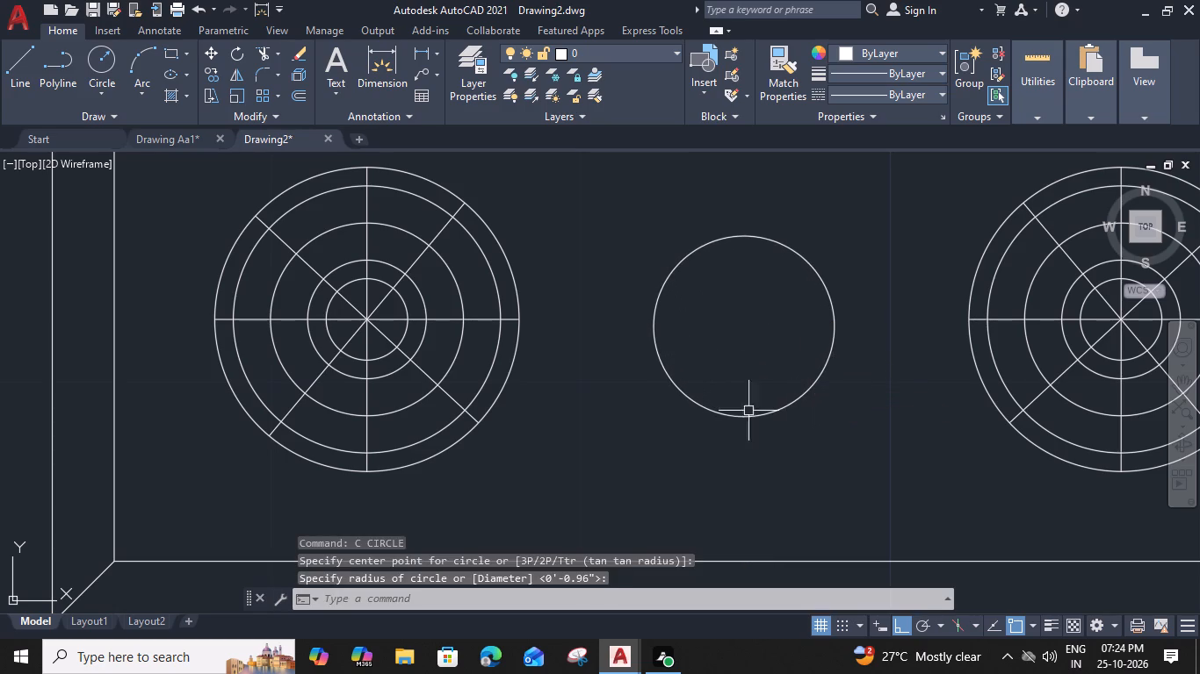
Offset the new circle inward four times at 0.6" spacing to form concentric rings.
click(737, 419)
text(O 0.)
text(6")
key(Return)
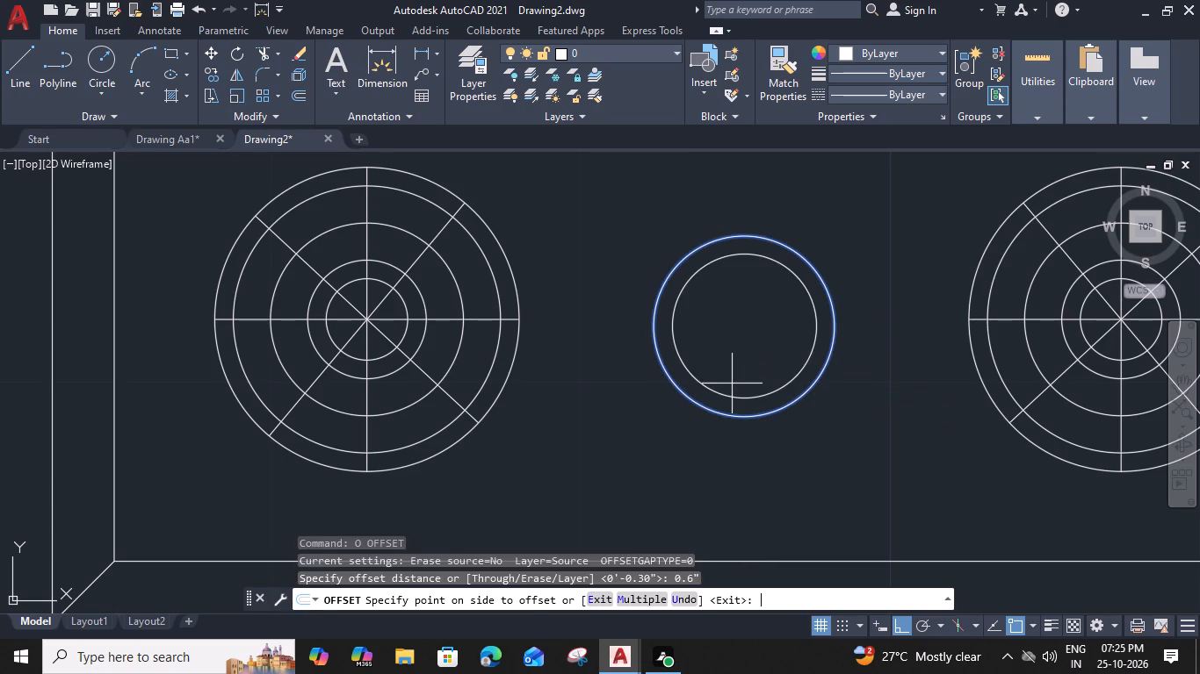
click(745, 361)
click(759, 399)
click(753, 356)
click(762, 377)
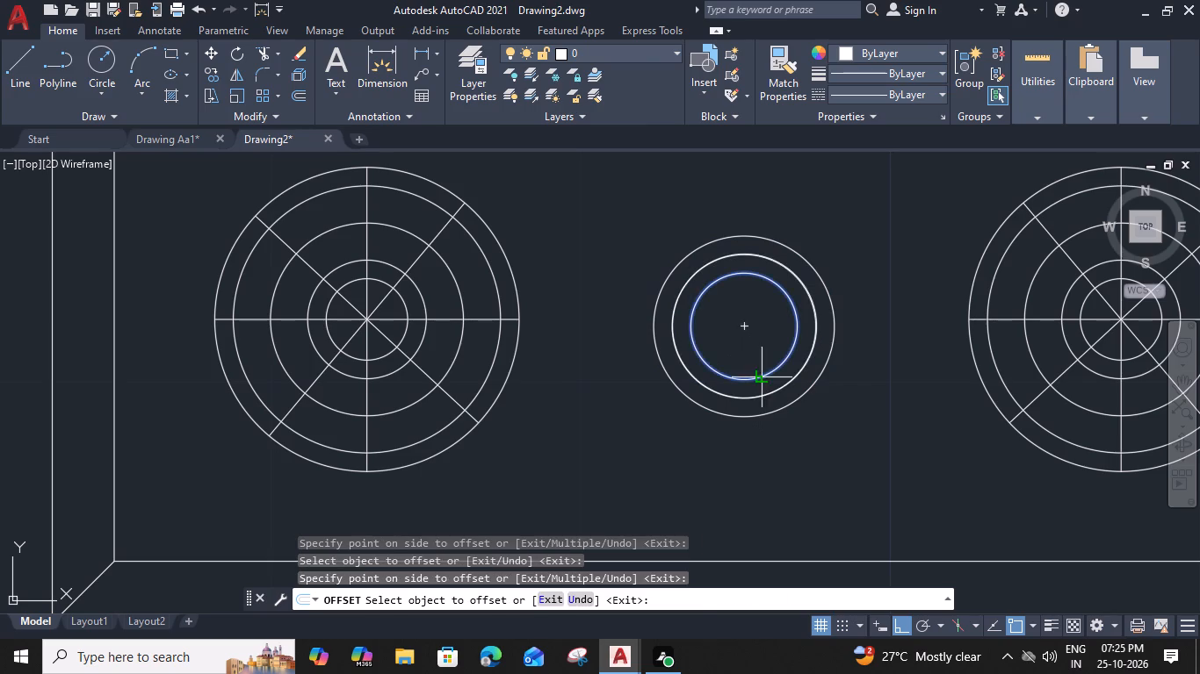
click(755, 349)
click(755, 358)
click(750, 340)
key(Escape)
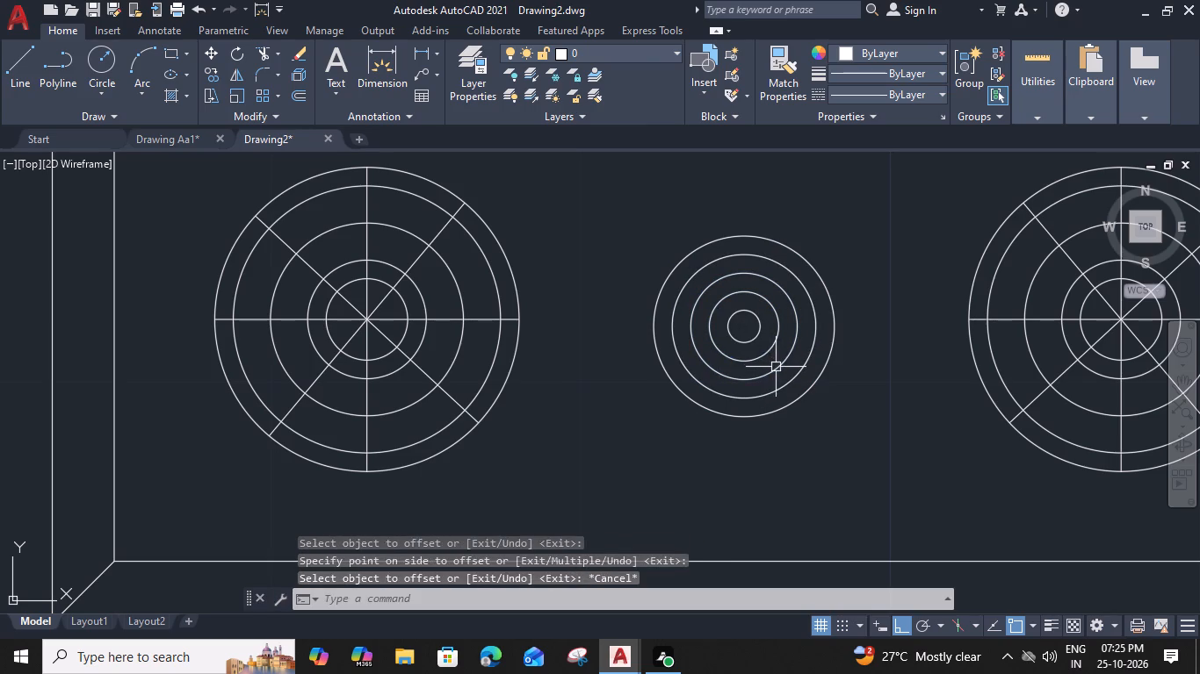
Delete the third ring from the outside of the small burner.
click(776, 367)
key(Delete)
Draw vertical and horizontal diameter lines across the small burner's outer circle.
text(L)
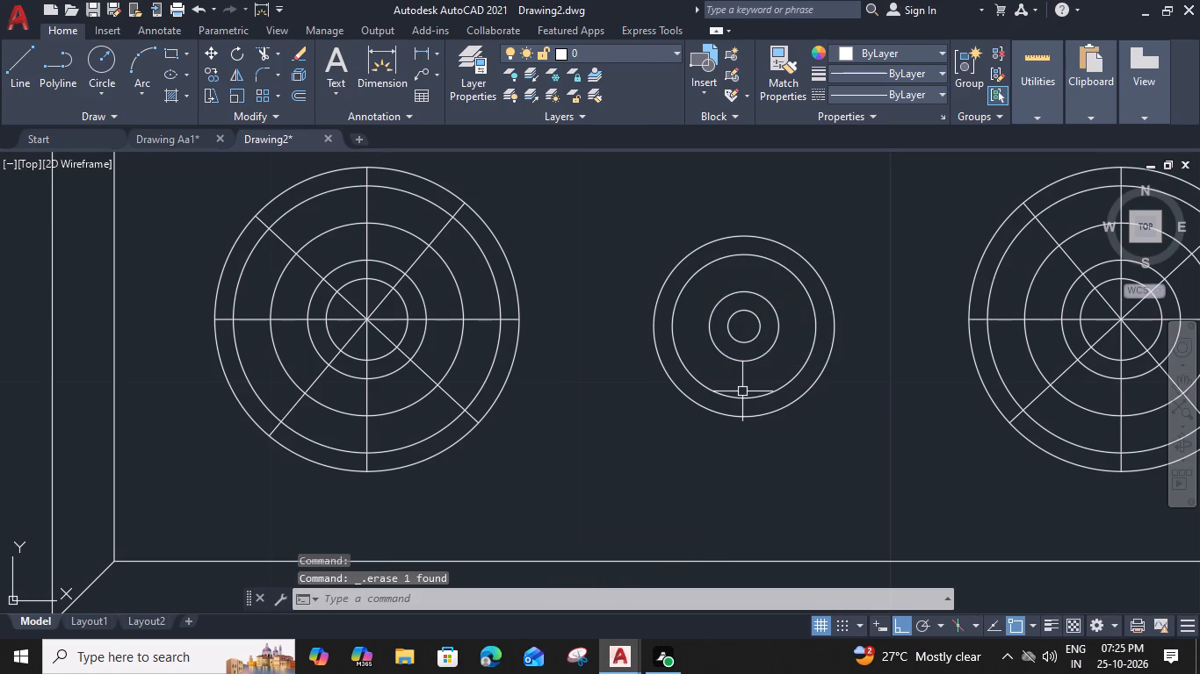
key(space)
click(746, 239)
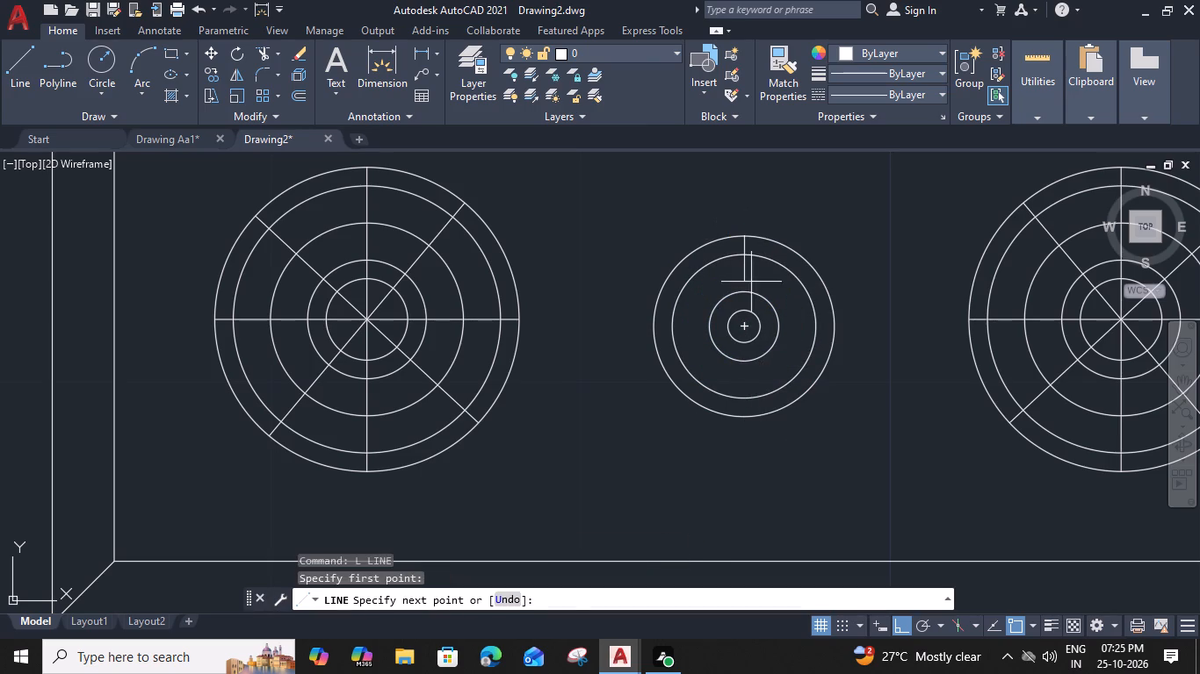
click(748, 420)
key(space)
key(space)
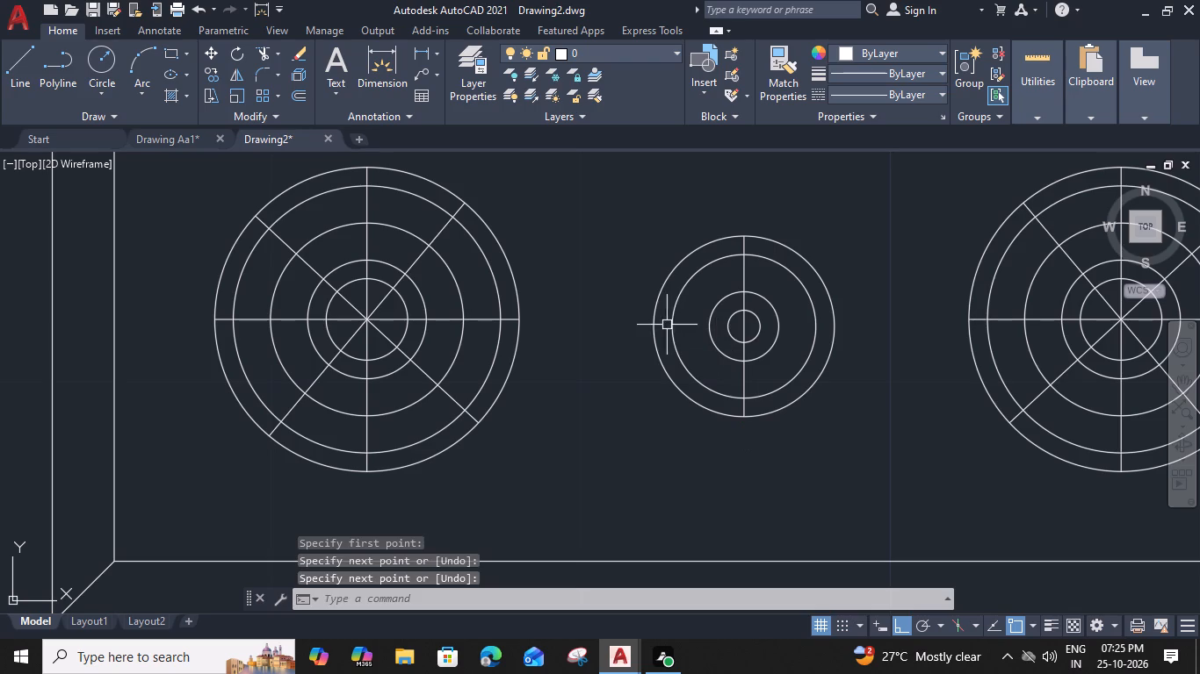
click(653, 327)
click(836, 326)
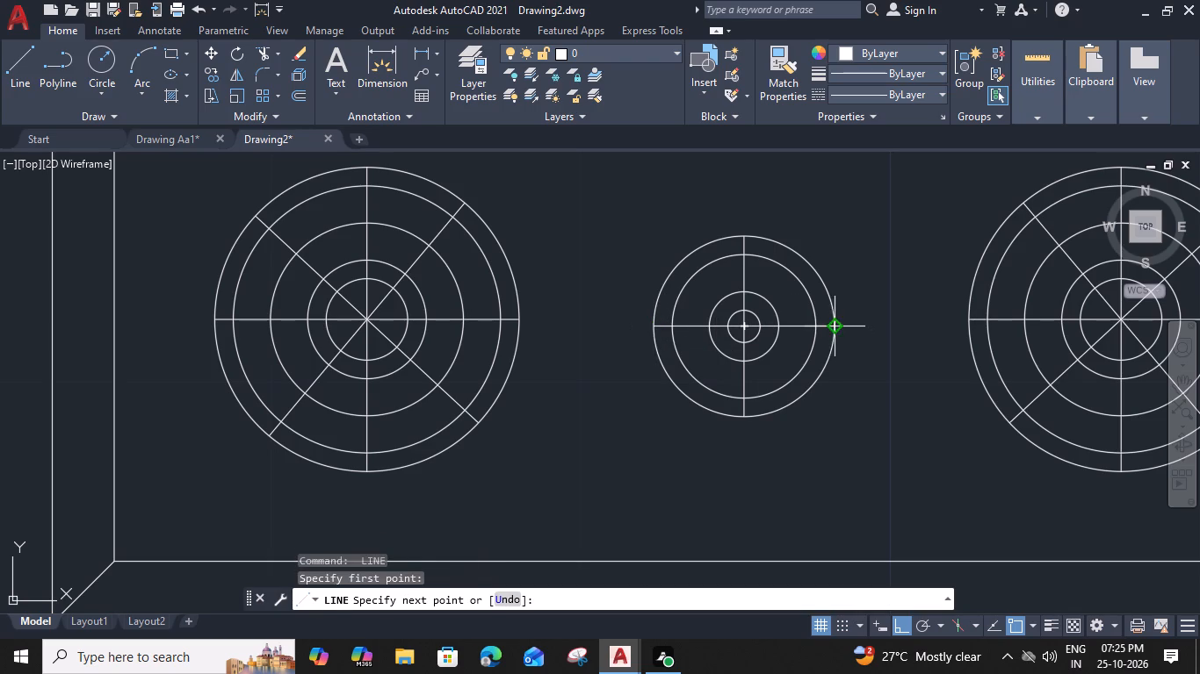
key(space)
Draw two crossing diagonal lines through the small burner's centre, ending on its outer circle.
key(space)
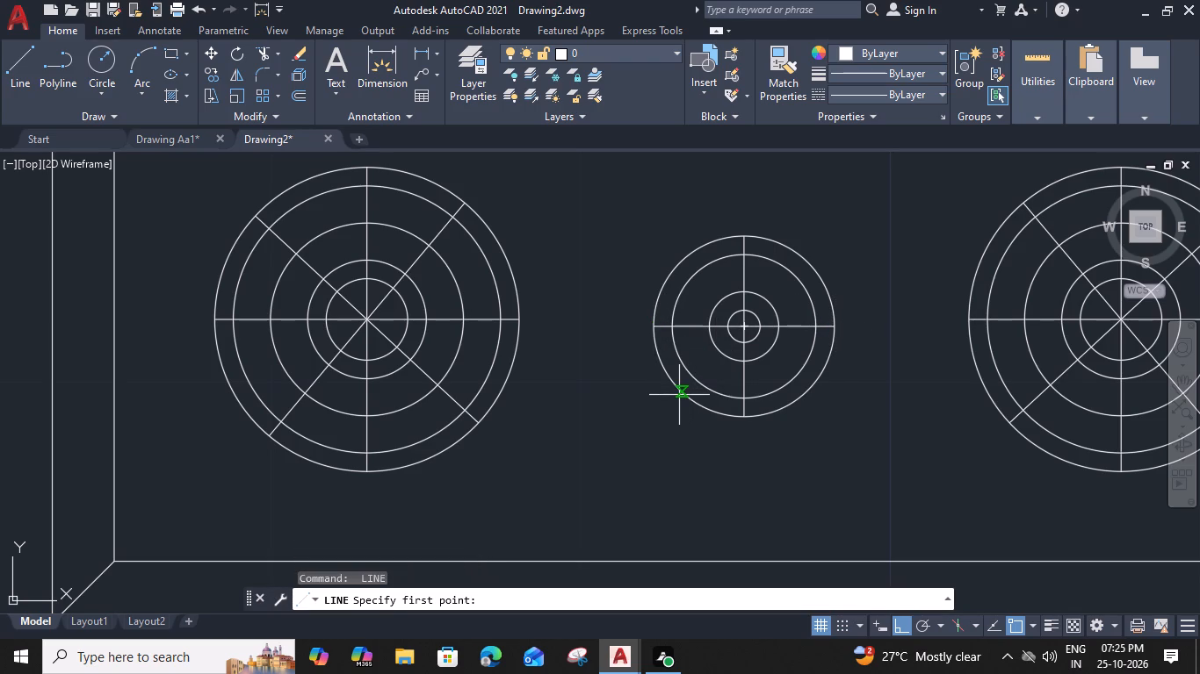
click(679, 389)
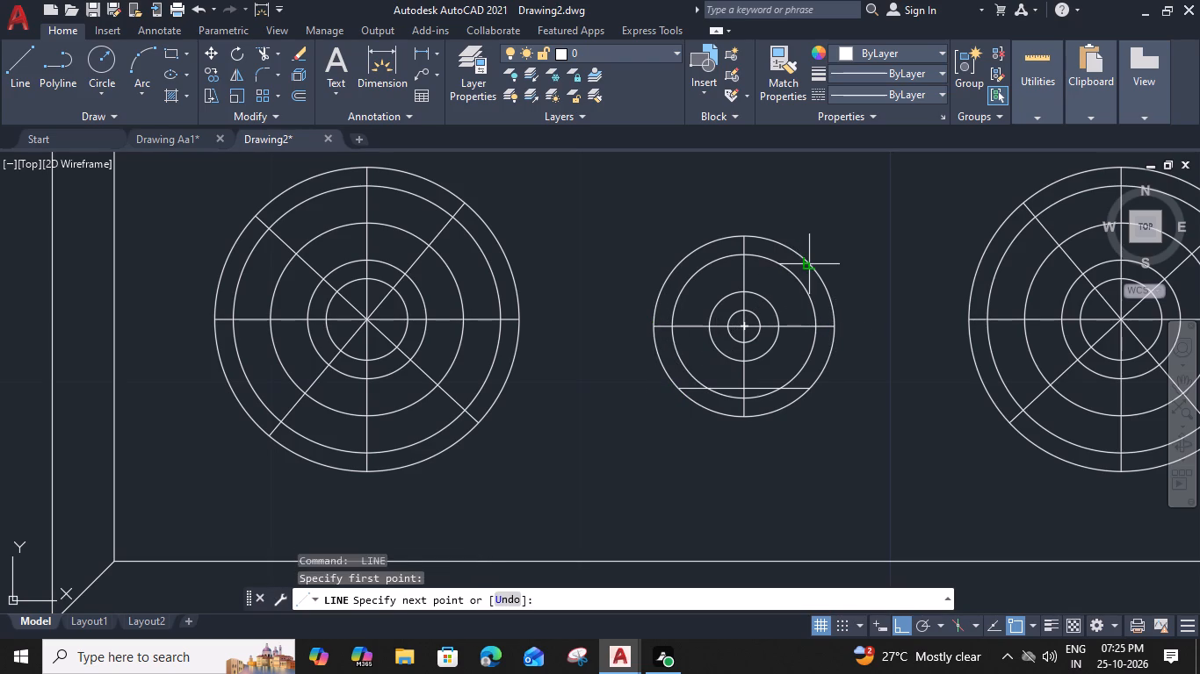
click(809, 262)
key(space)
key(space)
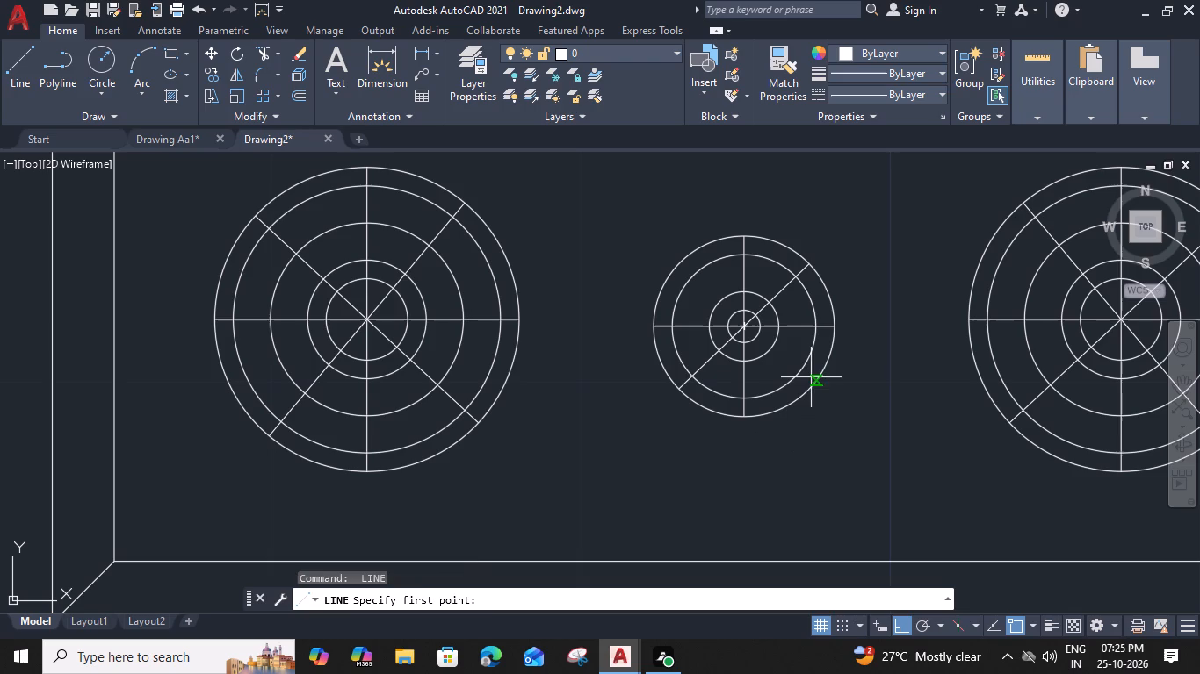
click(811, 390)
click(676, 269)
key(space)
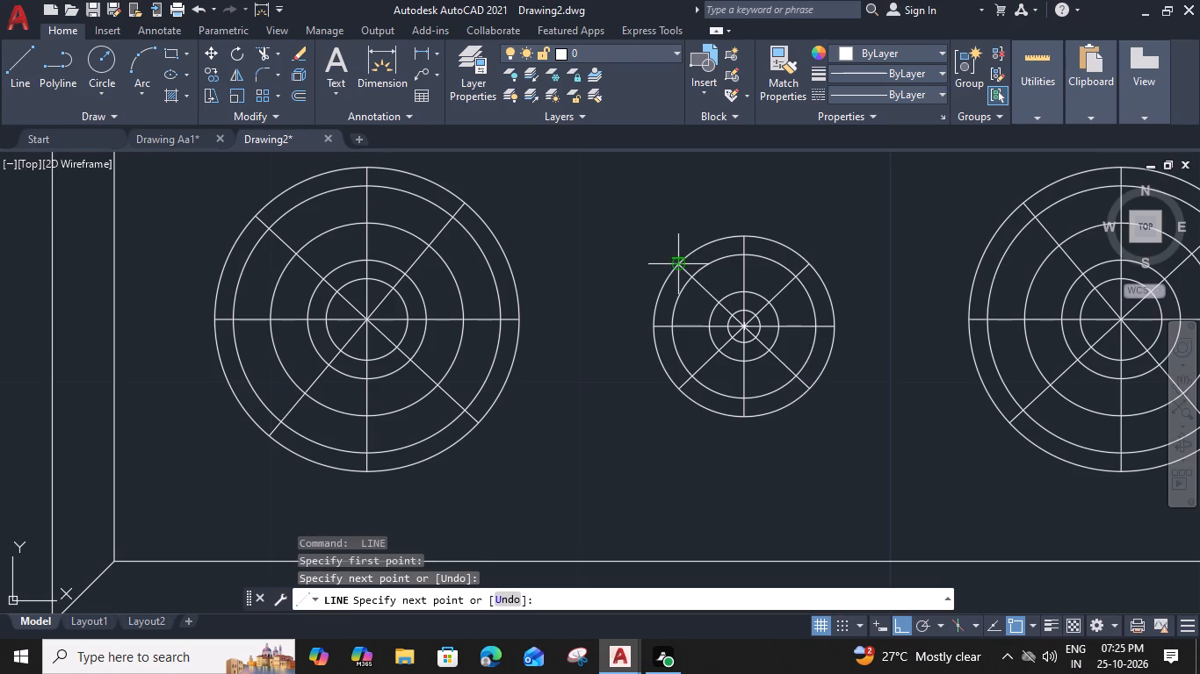
Group the small burner's circles and lines into one object.
drag(845, 234, 829, 251)
click(665, 460)
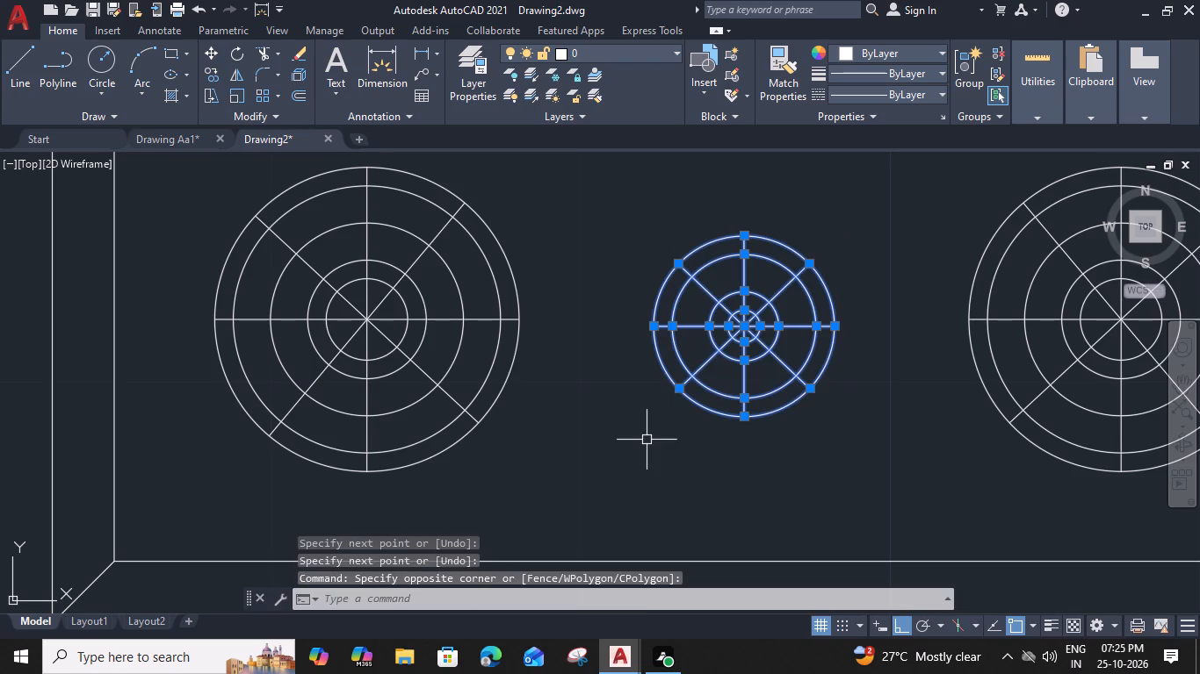
key(g)
key(space)
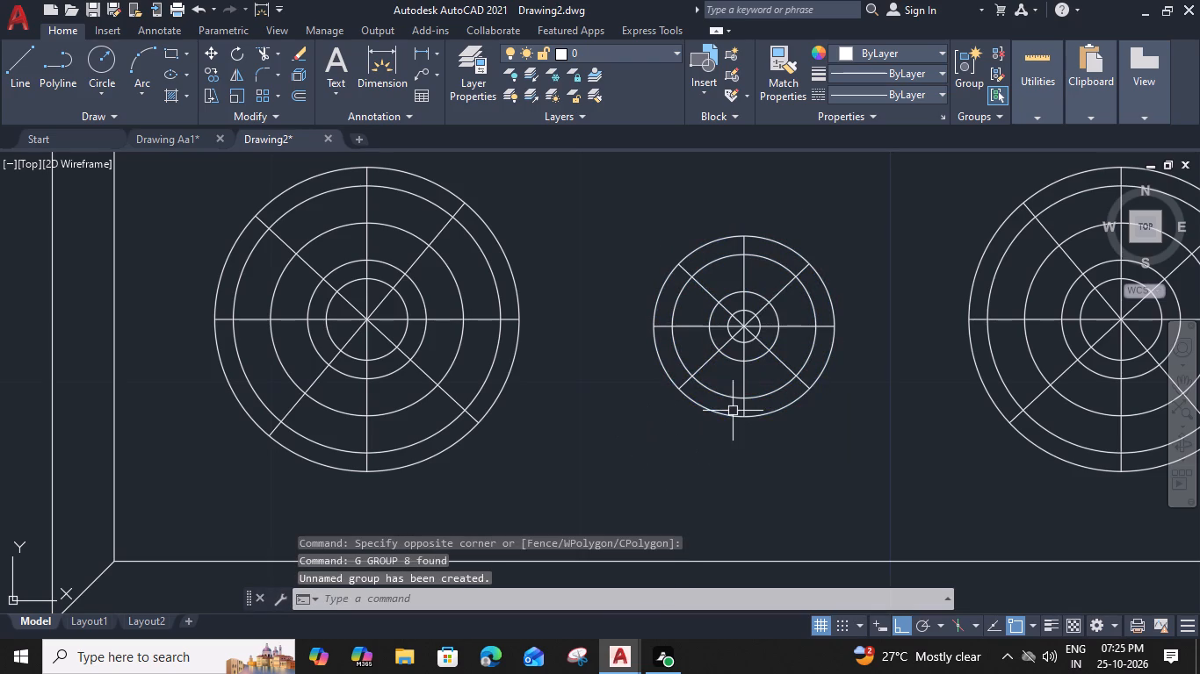
Move the small burner group straight down so it sits slightly lower than the two large burners.
click(747, 415)
text(M)
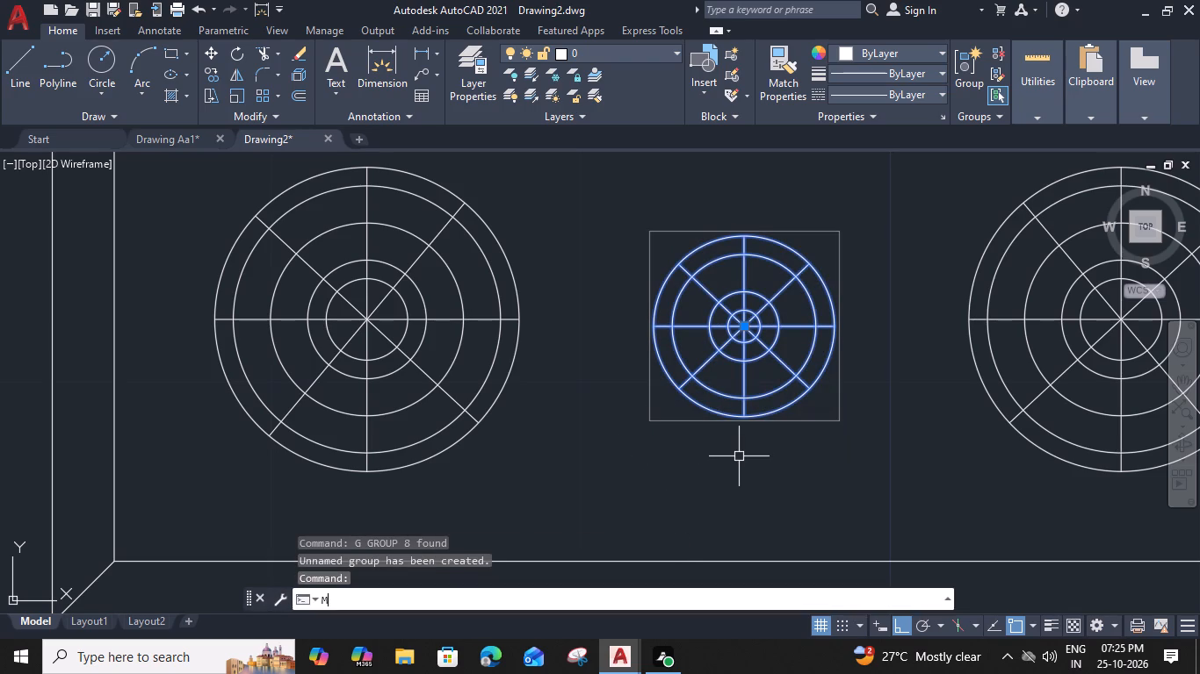
key(space)
click(744, 414)
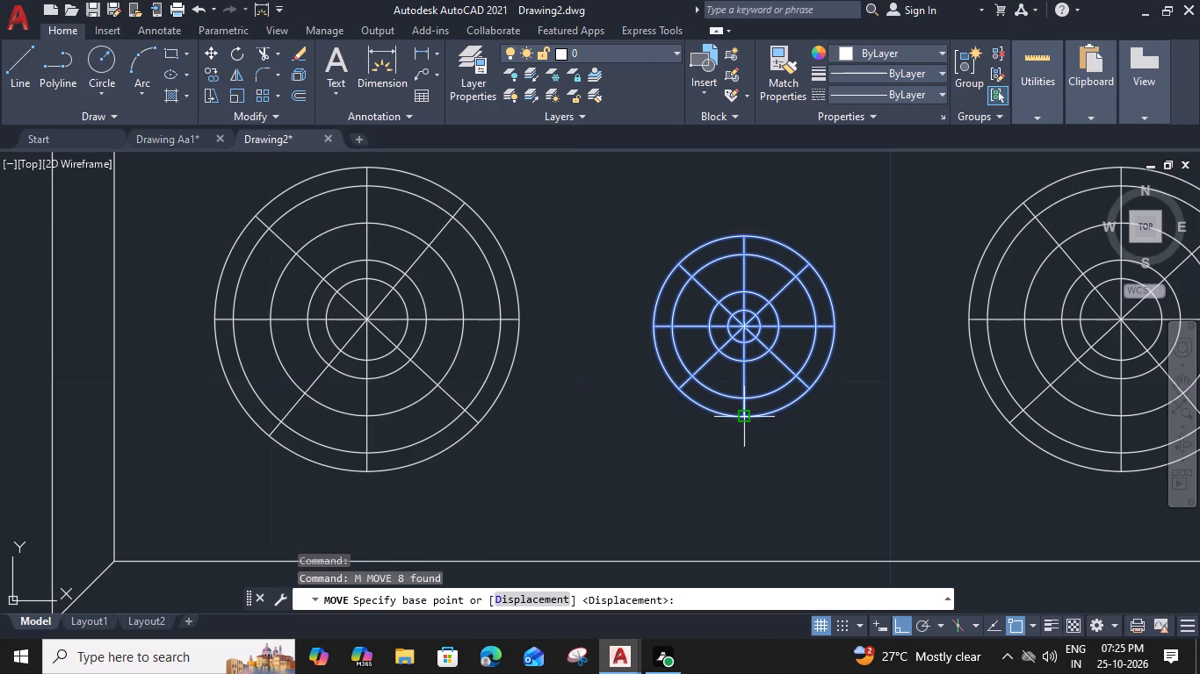
click(744, 494)
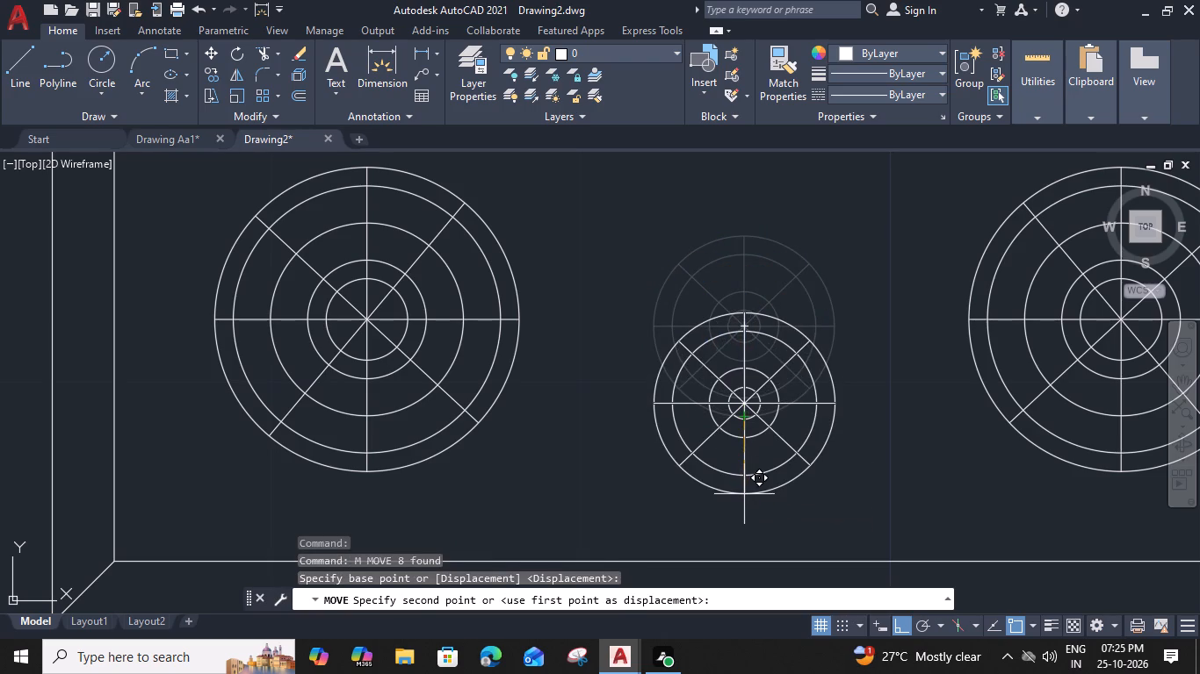
Offset the kitchen utility's inner wall line on the parking side 2' into the room.
scroll(758, 434, down, 3)
middle_drag(777, 378, 753, 382)
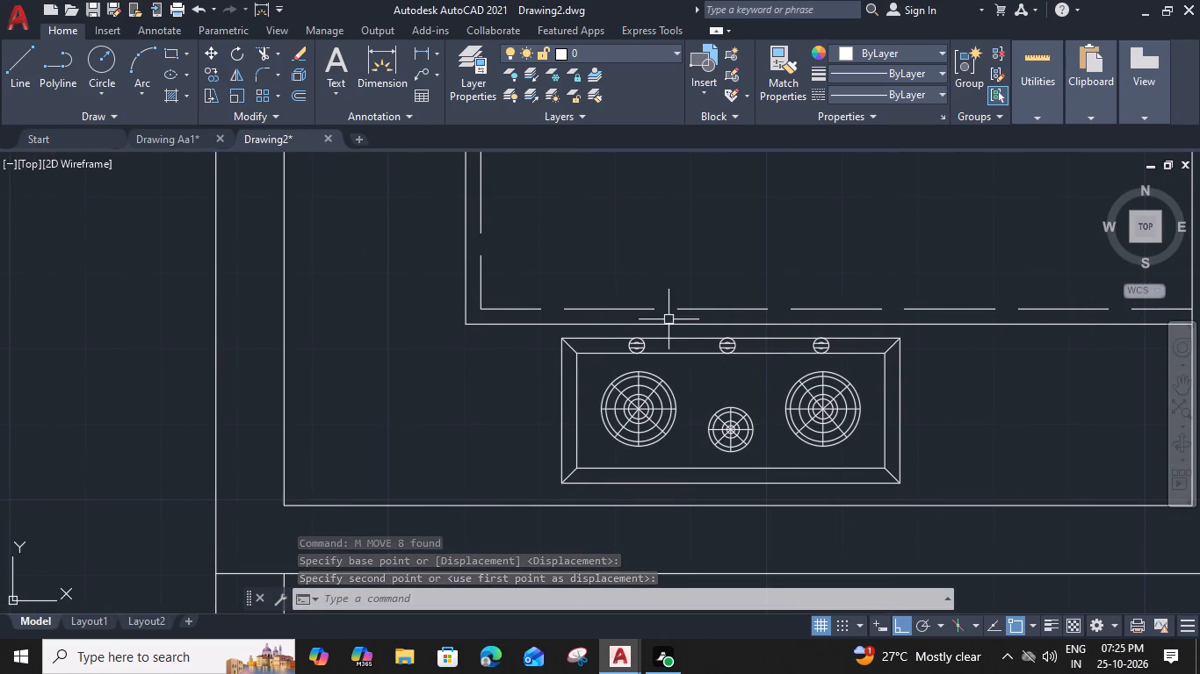
middle_drag(664, 320, 865, 484)
scroll(752, 367, down, 2)
middle_drag(676, 351, 687, 503)
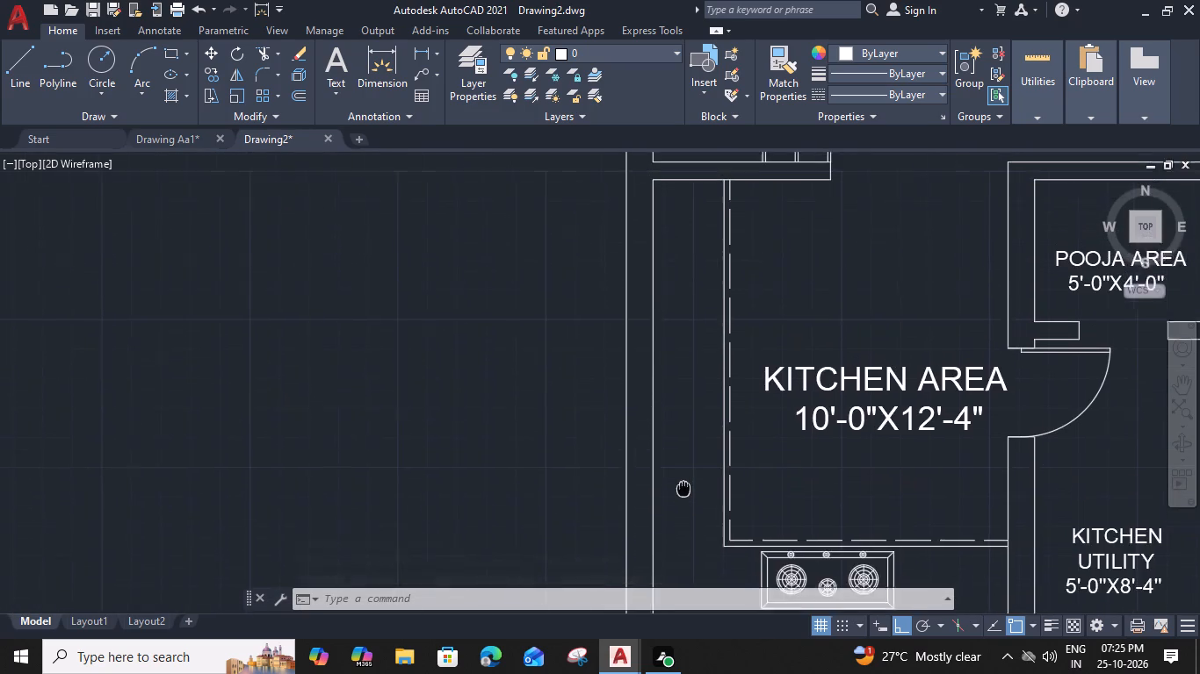
middle_drag(687, 503, 612, 421)
middle_drag(961, 423, 708, 403)
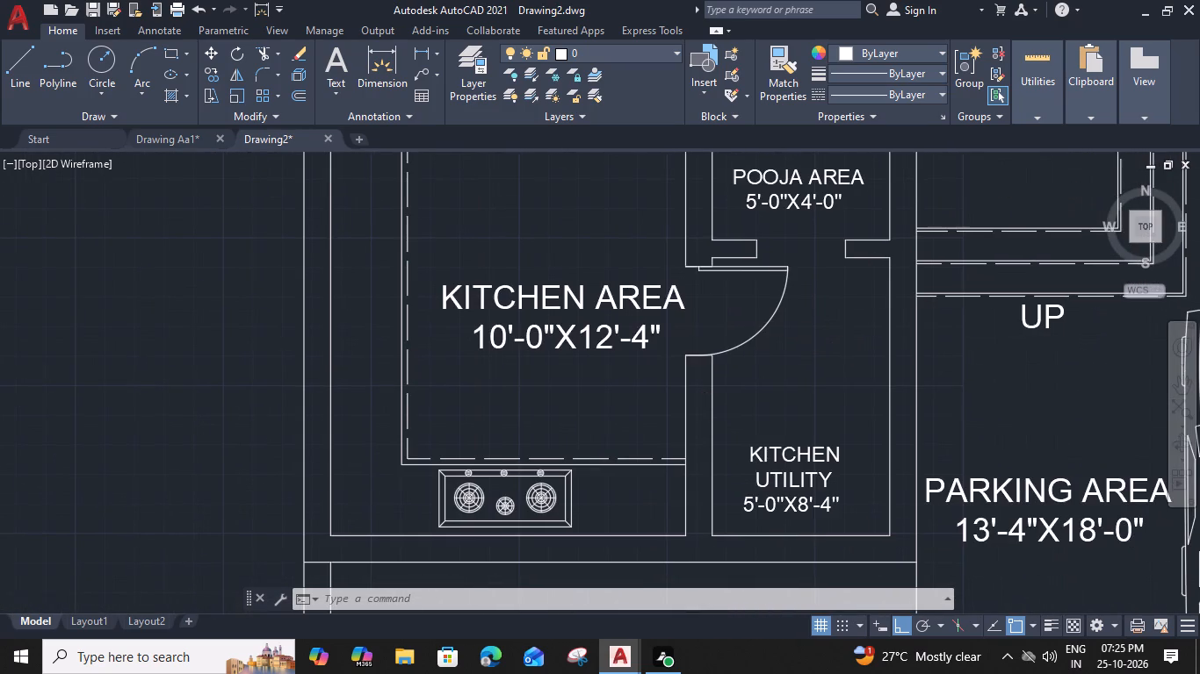
click(893, 408)
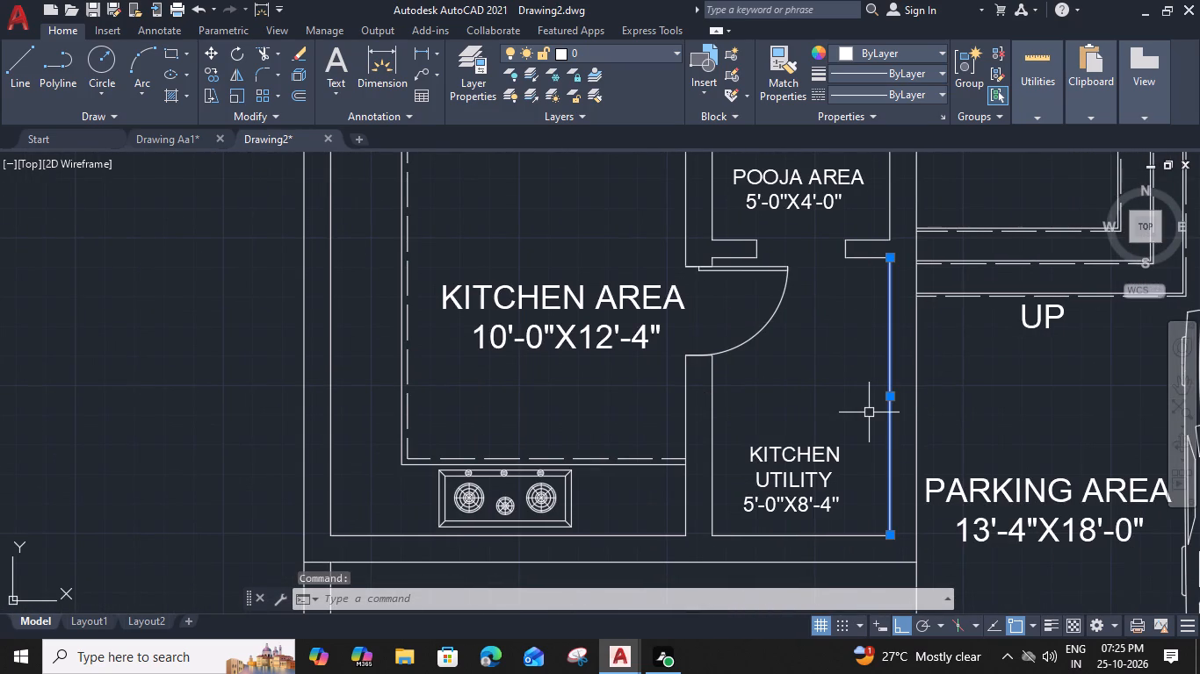
text(O)
key(space)
text(2')
key(space)
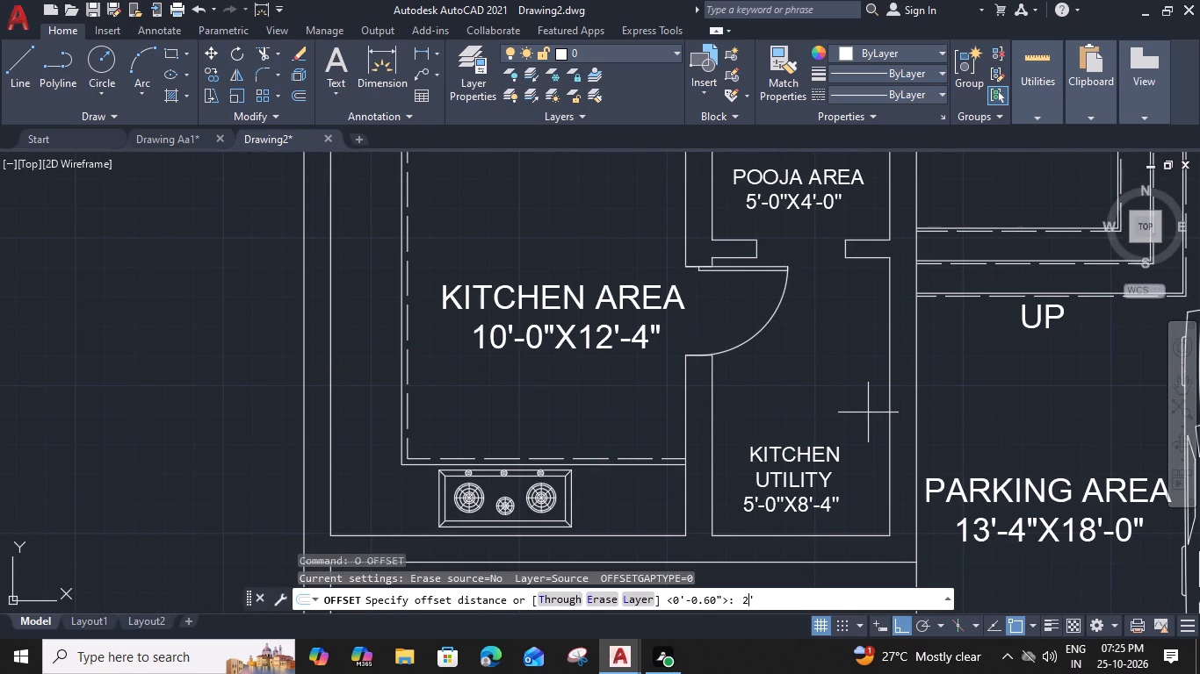
click(843, 410)
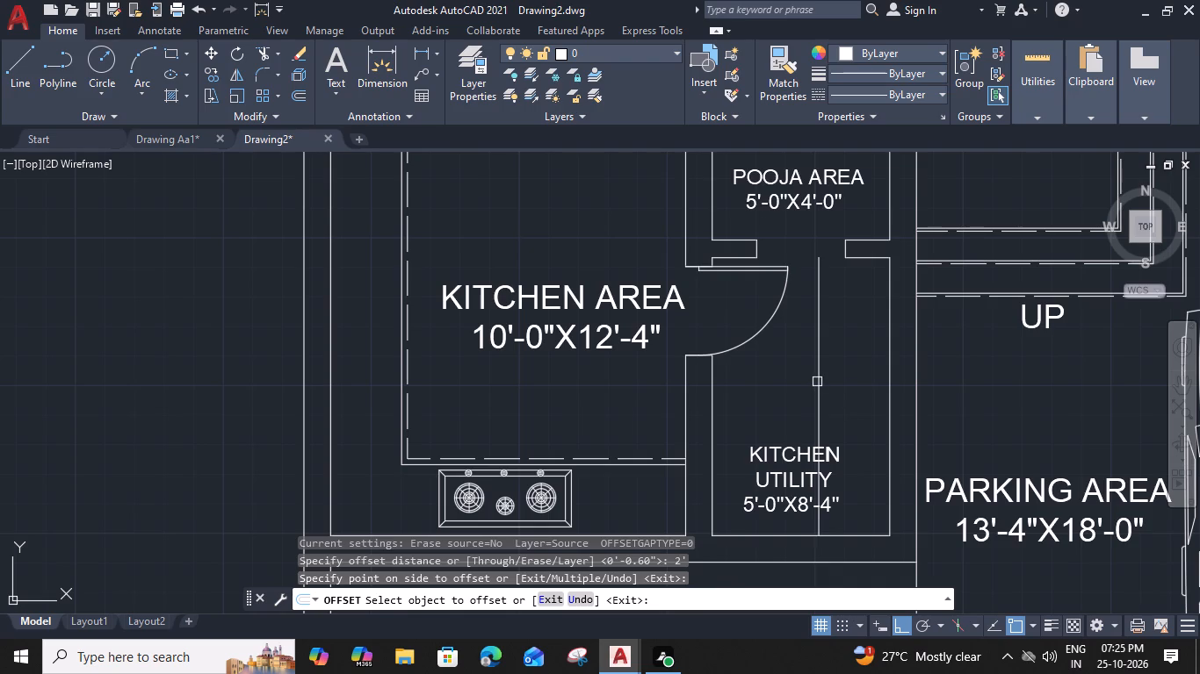
key(Escape)
Offset the new counter line another 2" toward the kitchen side of the utility.
click(817, 382)
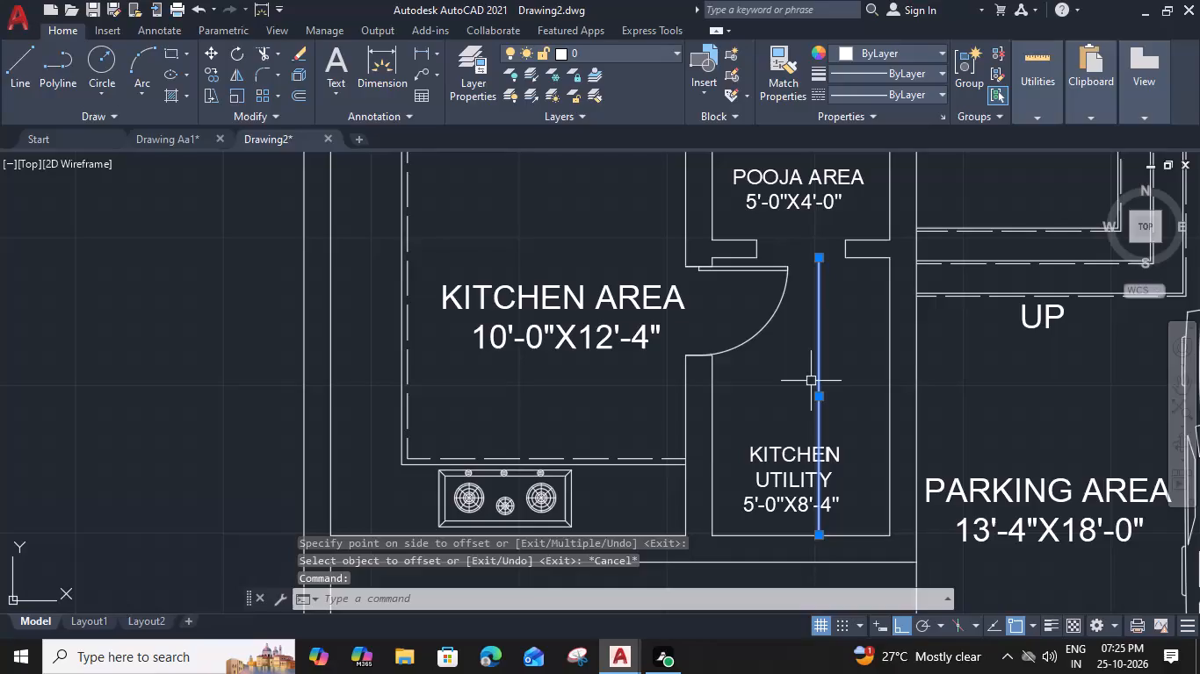
text(O)
key(space)
text(2")
key(Return)
click(800, 382)
key(Escape)
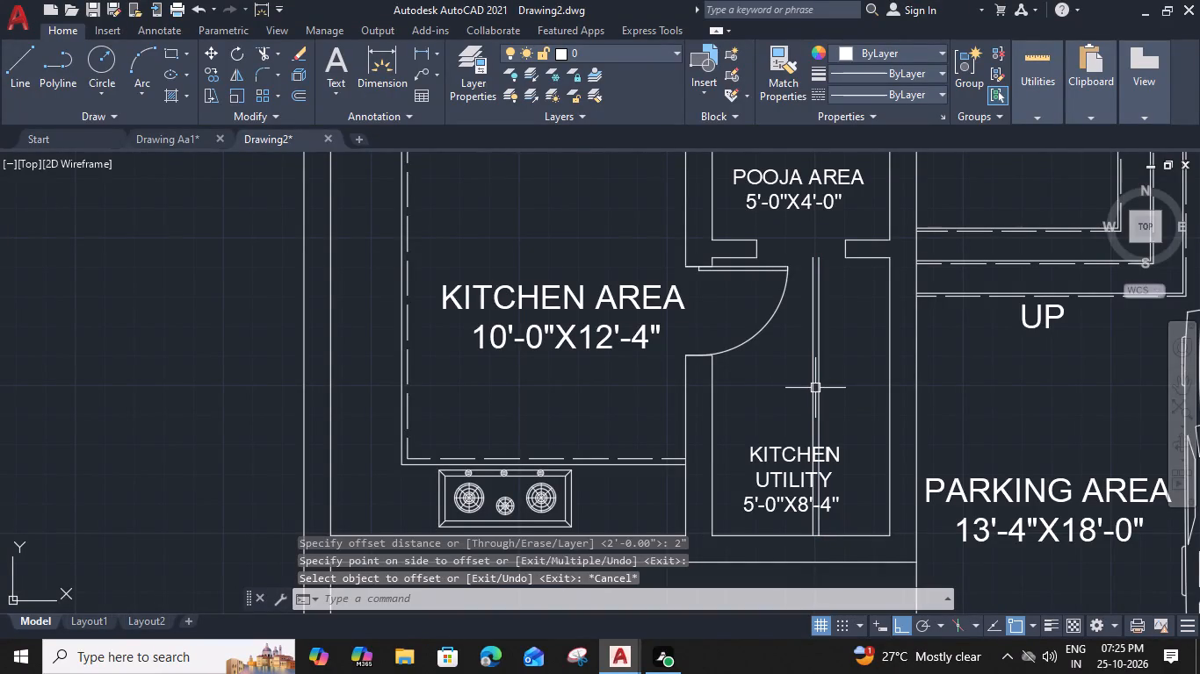
Change the 2" offset line in the kitchen utility to a dashed linetype.
click(813, 387)
click(943, 88)
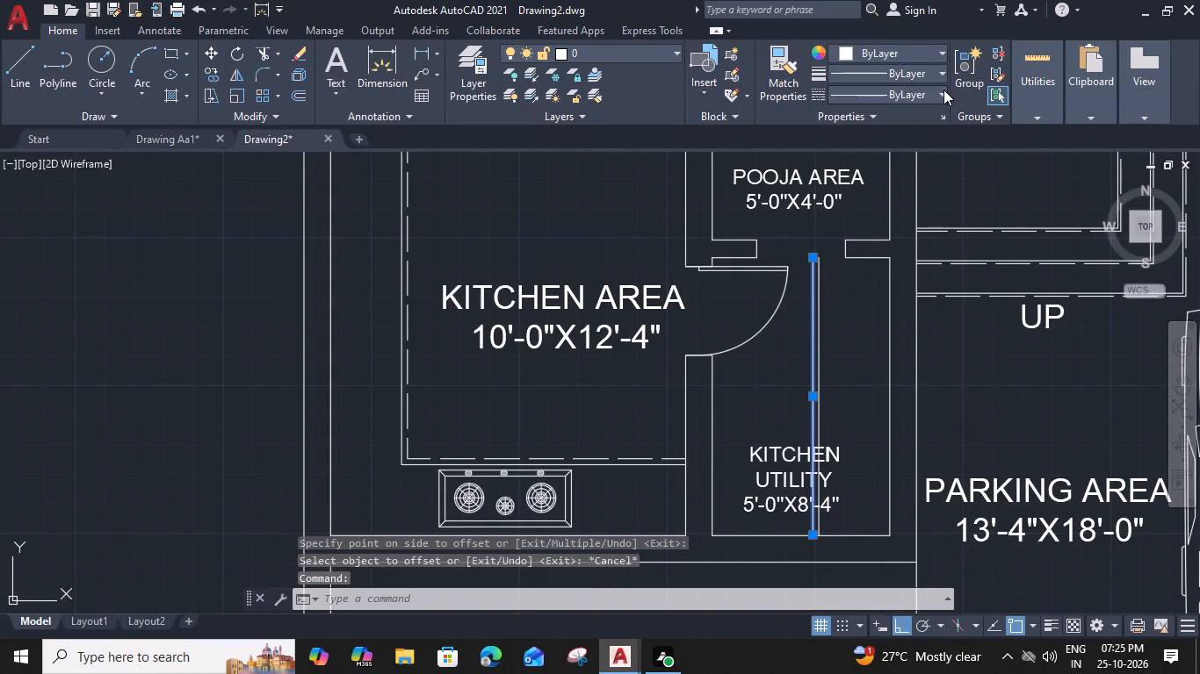
click(925, 166)
key(Escape)
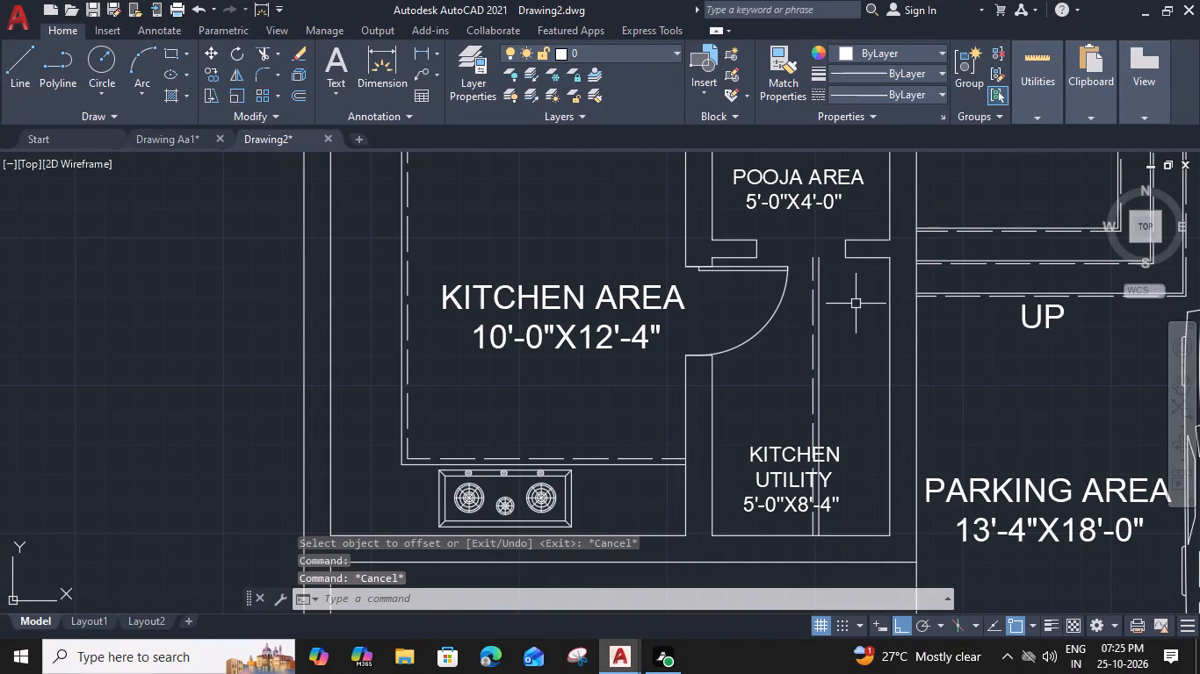
Draw a horizontal line from the dashed line to the parking-side wall as the utility counter's upper edge.
text(L)
key(space)
scroll(856, 315, up, 2)
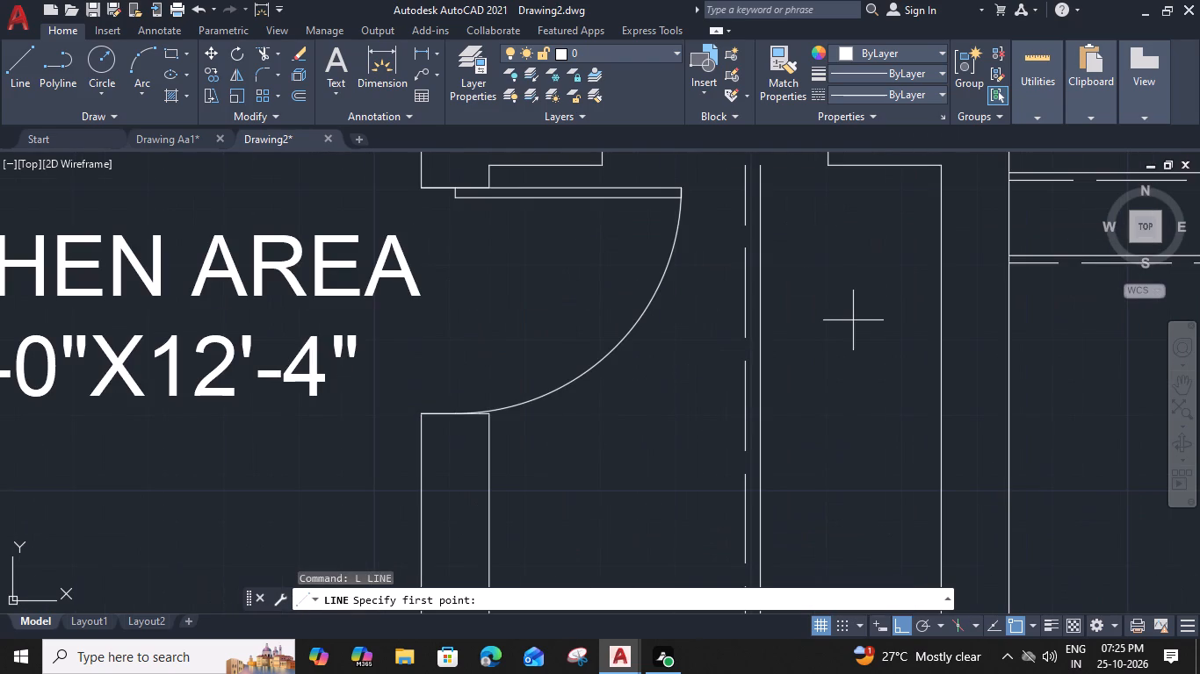
click(744, 390)
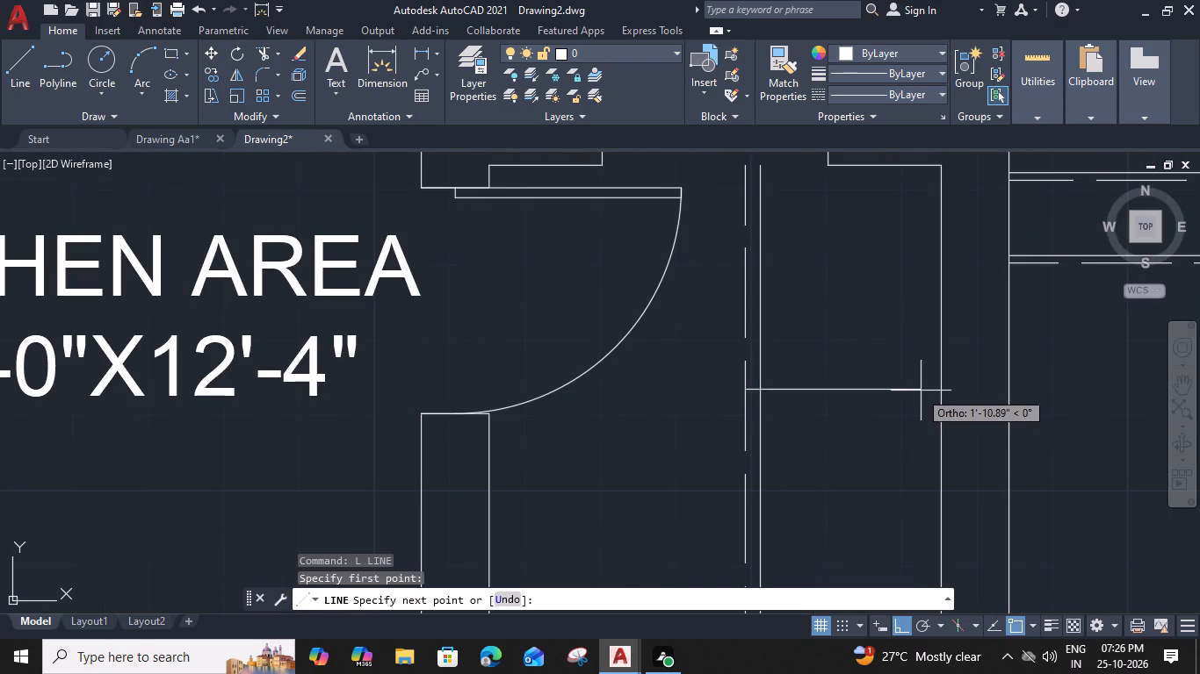
click(940, 391)
key(space)
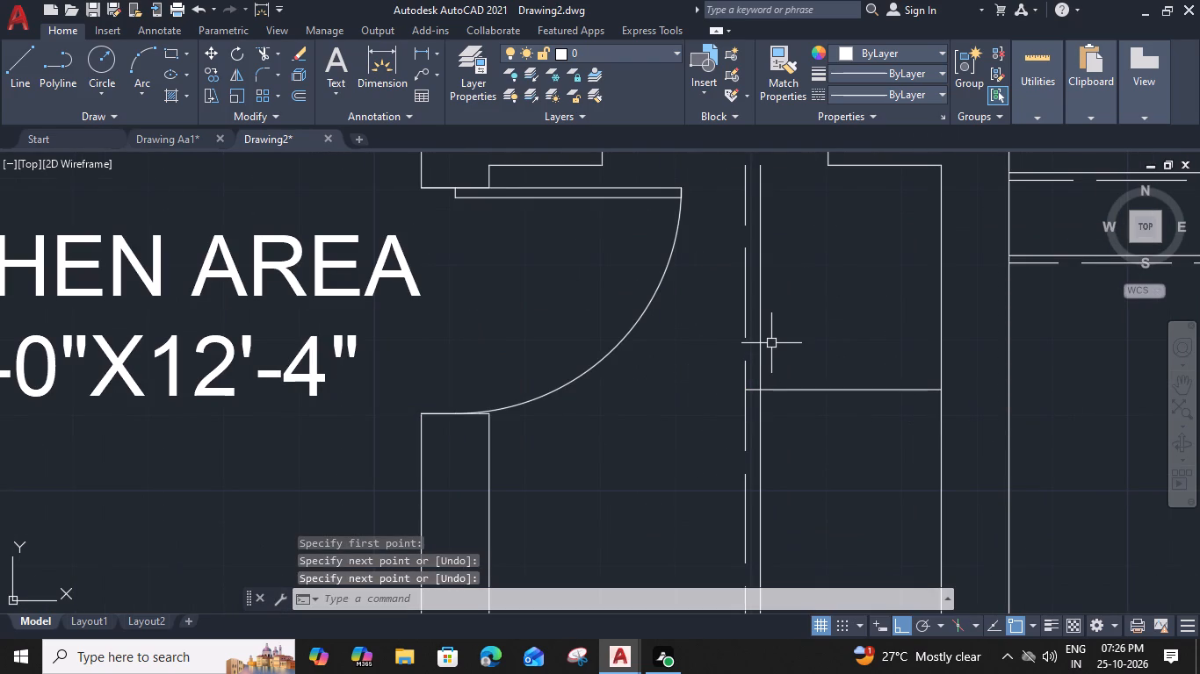
Trim the solid and dashed counter lines above the horizontal edge line.
text(TR)
key(space)
click(770, 341)
click(708, 346)
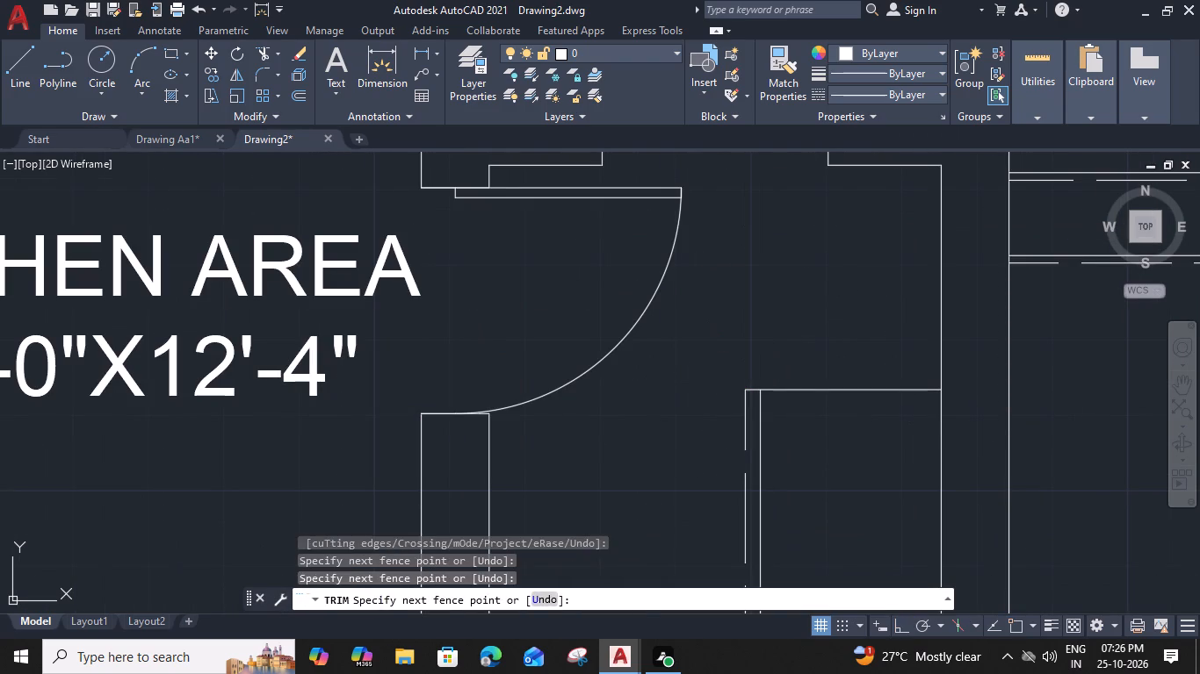
key(Escape)
Offset the utility counter's horizontal upper edge line 2" upward, away from the counter.
drag(857, 390, 853, 375)
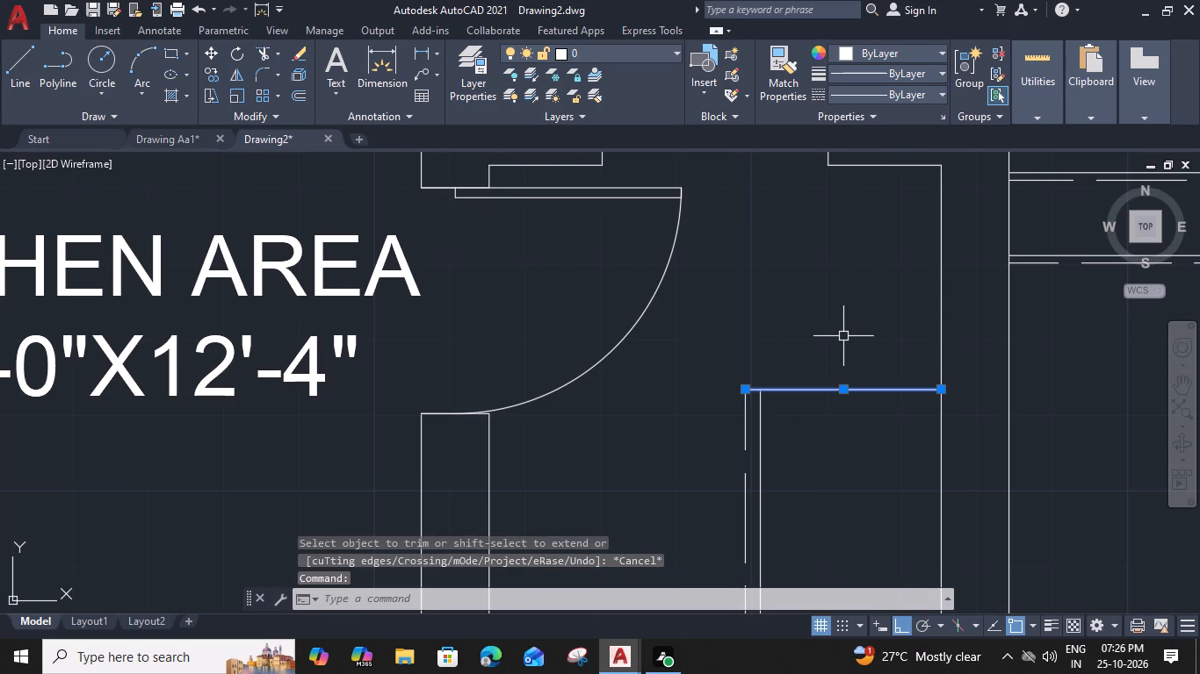
text(O 2")
key(Return)
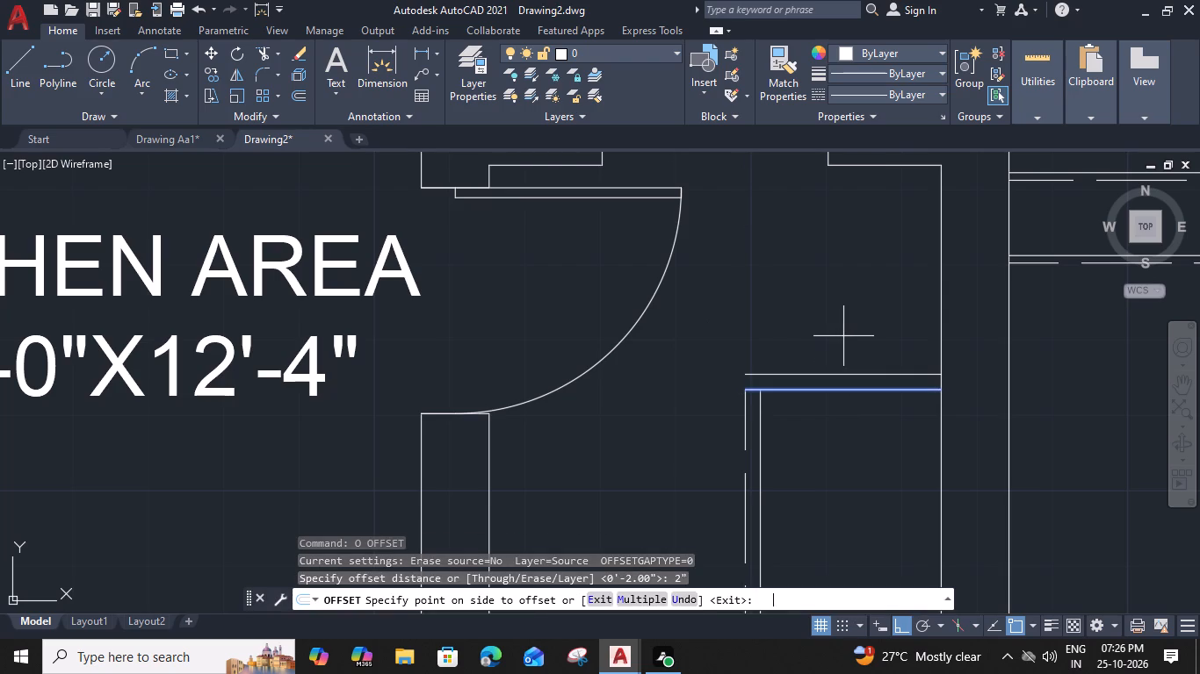
click(843, 326)
key(Escape)
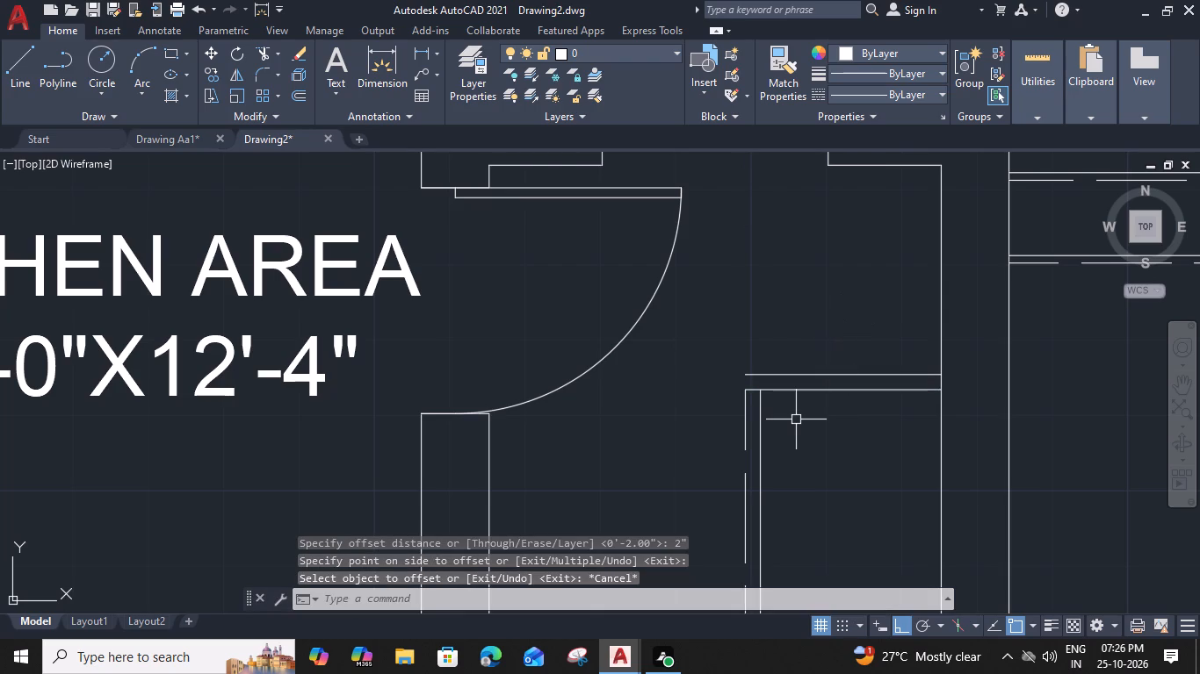
Clean up the utility counter's upper corner by extending the dashed line to the new edge and trimming the inner edge's stub.
text(EX)
key(space)
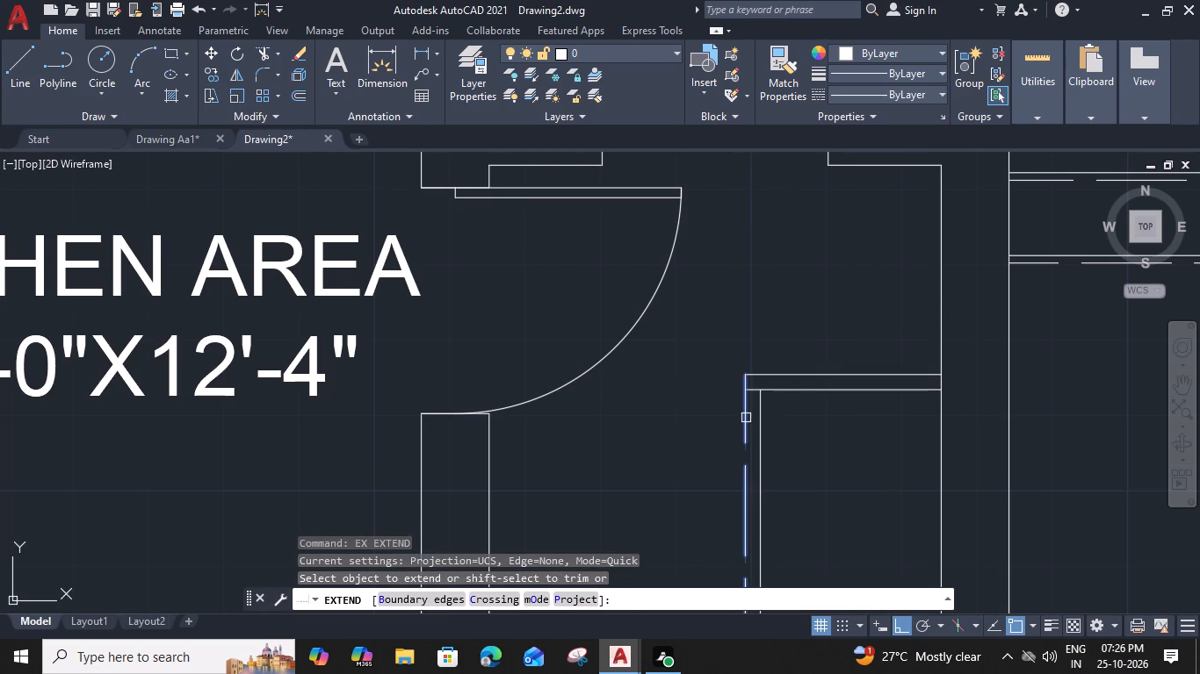
click(746, 418)
scroll(749, 399, up, 2)
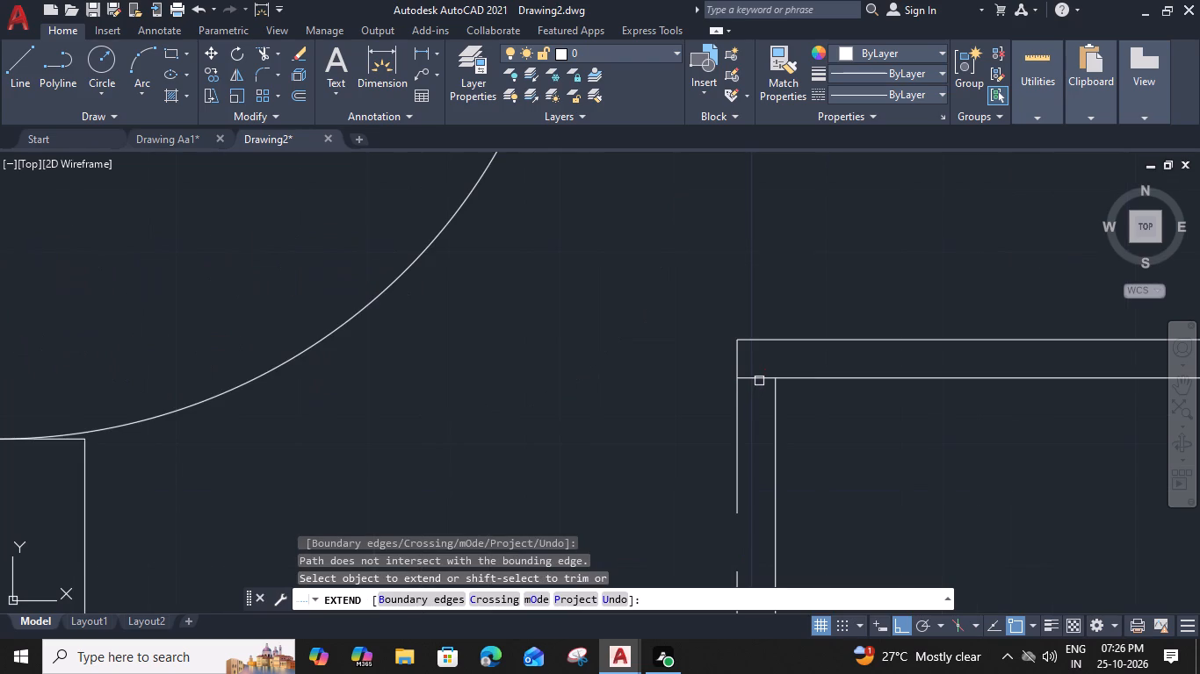
shift+click(759, 378)
scroll(759, 378, down, 3)
key(Escape)
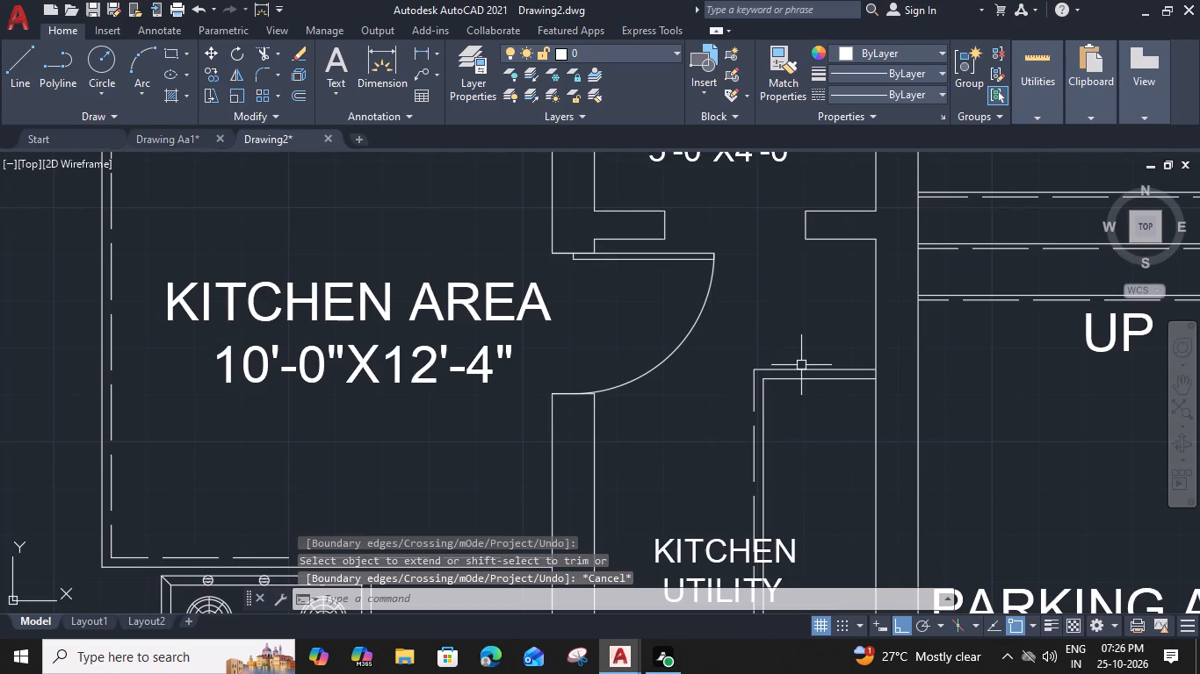
Change the outer upper edge line of the utility counter to the dashed ACAD linetype.
click(801, 369)
click(938, 90)
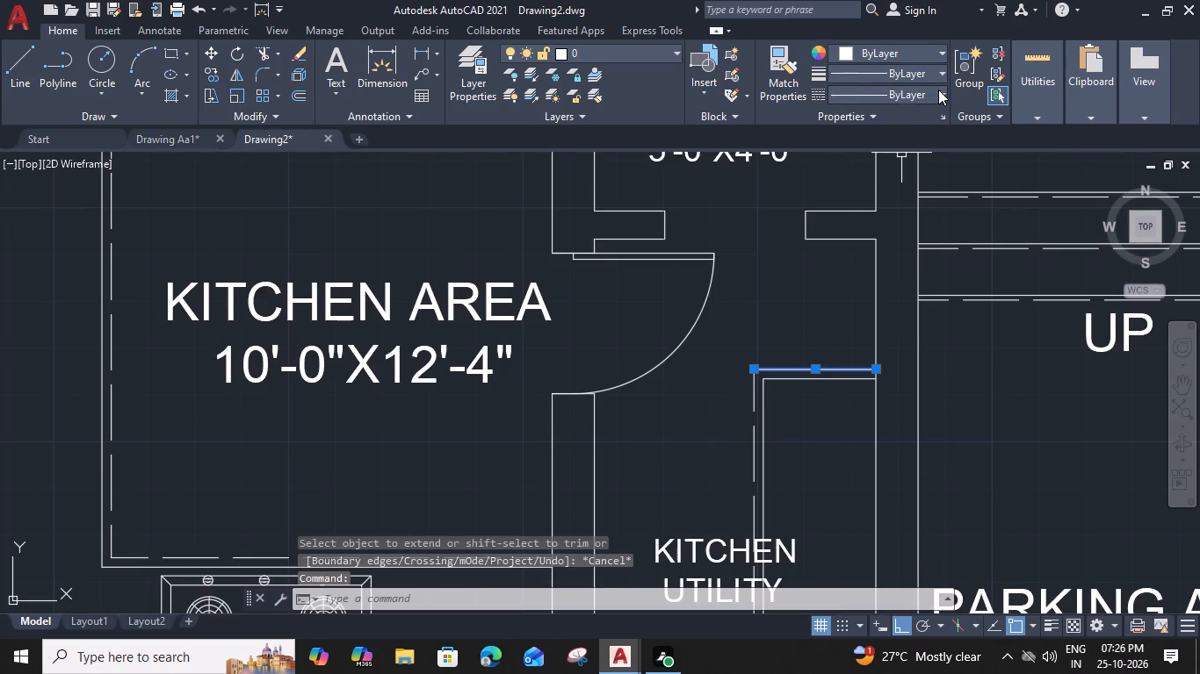
click(915, 161)
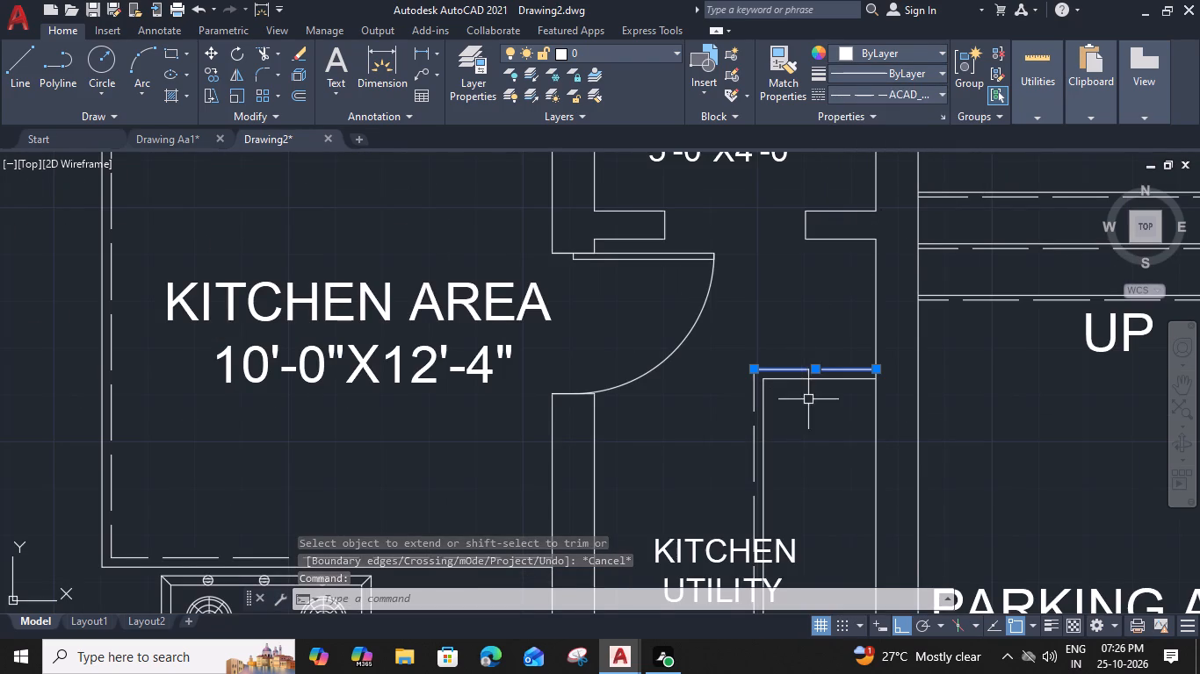
middle_drag(830, 406, 842, 364)
key(Escape)
Move the KITCHEN UTILITY 5'-0"X8'-4" label toward the kitchen-side wall, clear of the counter lines.
scroll(845, 368, down, 2)
middle_drag(845, 399, 854, 360)
scroll(789, 415, up, 2)
click(785, 339)
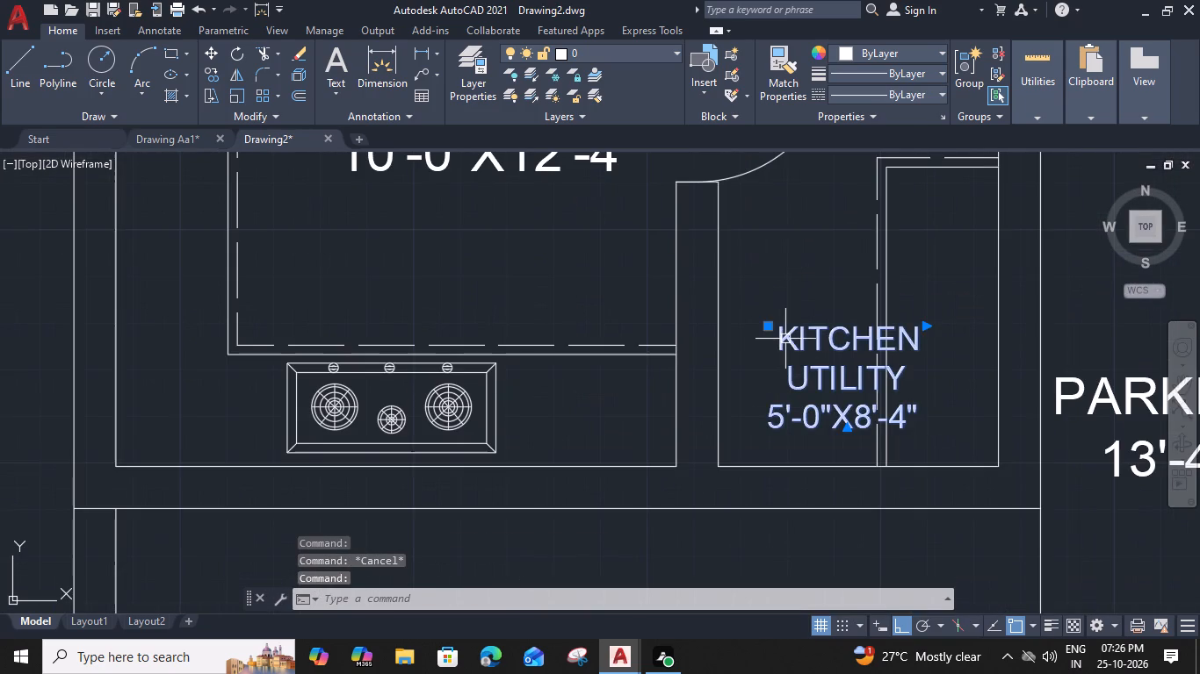
key(m)
key(space)
click(766, 322)
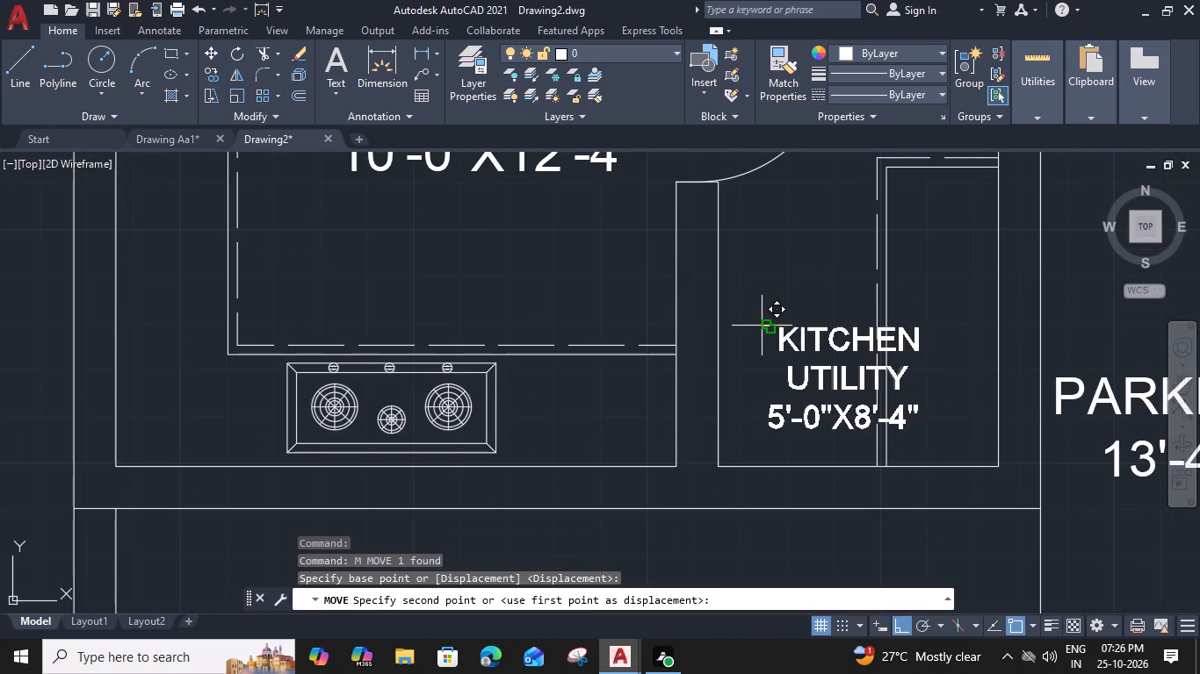
click(722, 326)
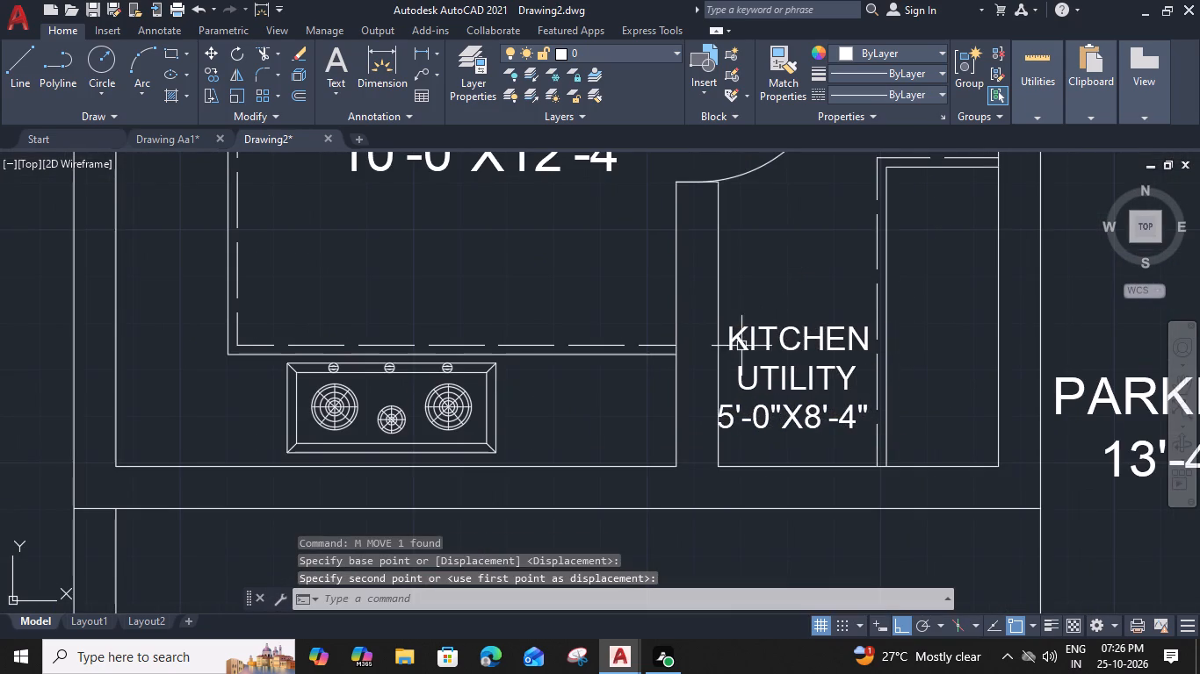
Offset the kitchen utility's bottom wall line 1" into the room.
middle_click(916, 376)
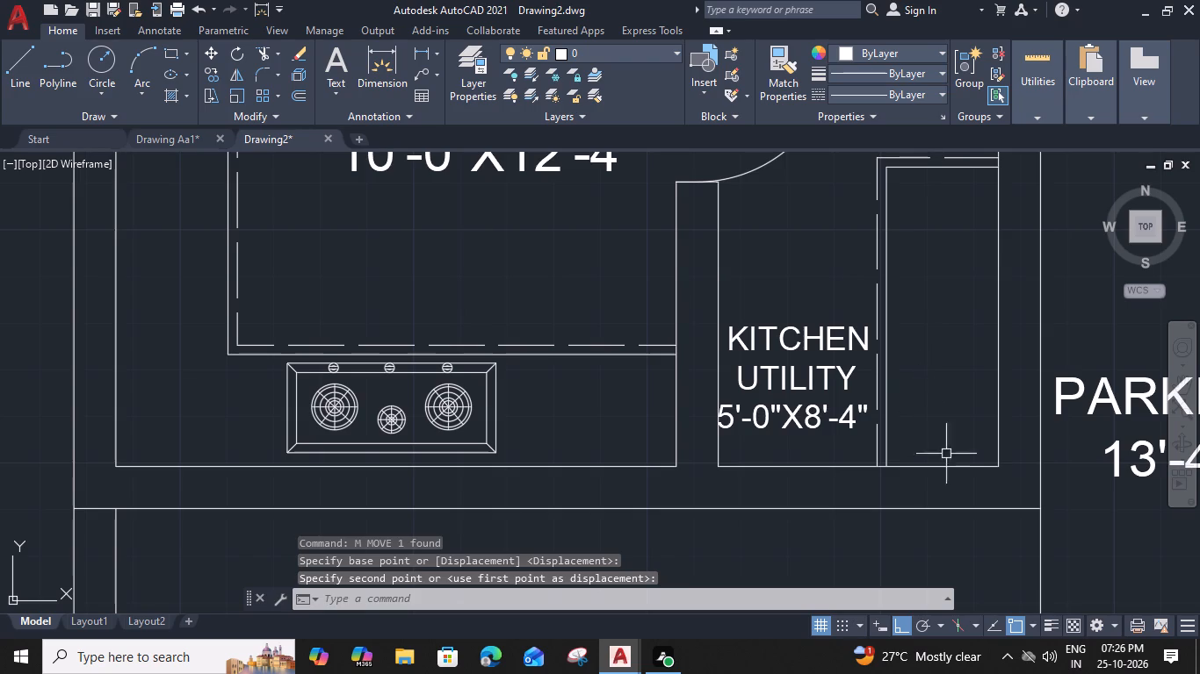
click(955, 466)
text(O 1")
key(Return)
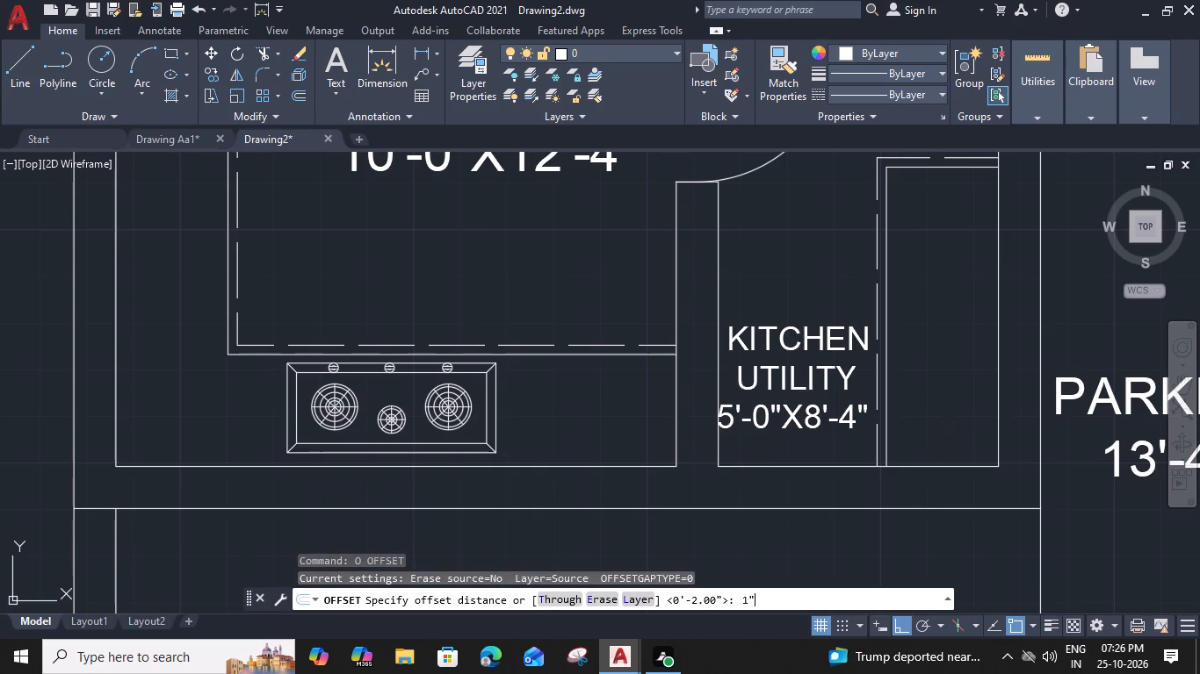
click(952, 389)
key(Escape)
Trim the 1" offset line outside the counter and the two vertical counter lines' ends below it.
key(t)
key(r)
key(space)
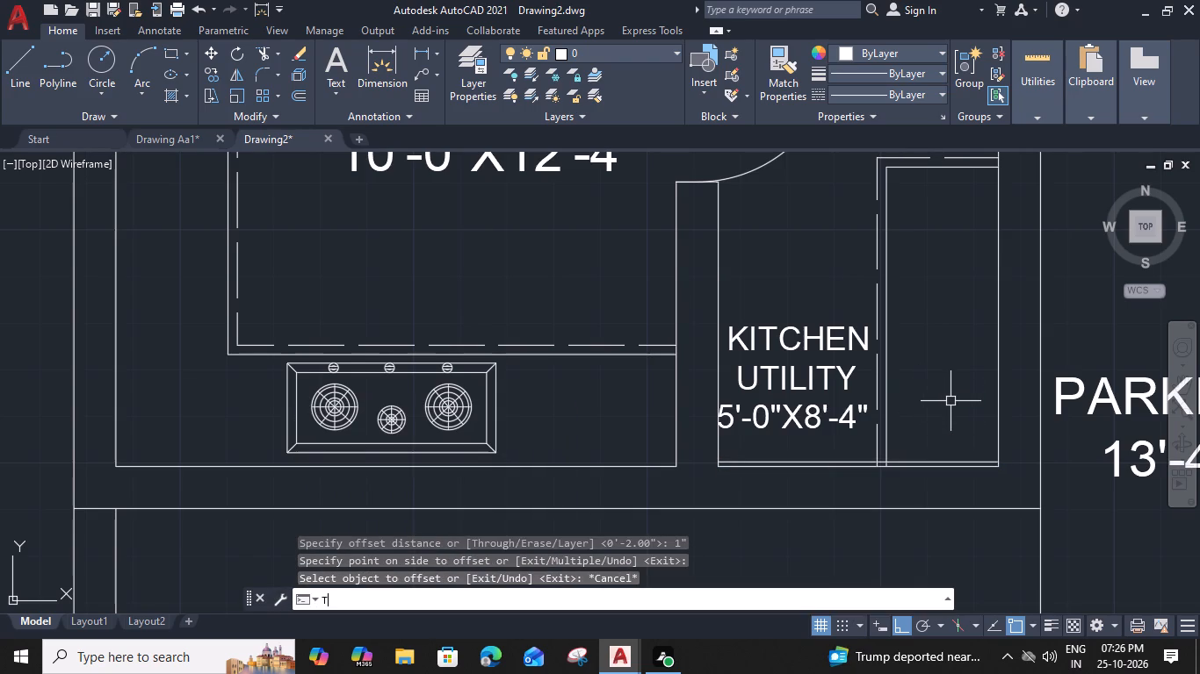
scroll(835, 508, up, 2)
click(879, 393)
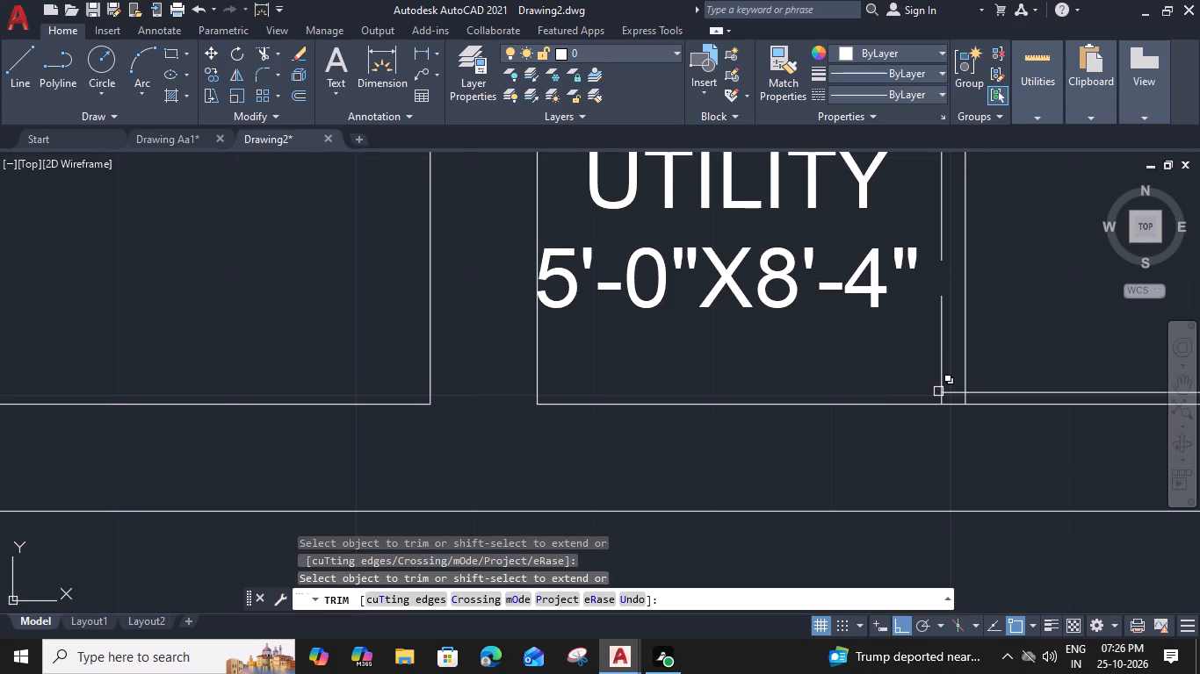
scroll(938, 391, up, 2)
click(946, 405)
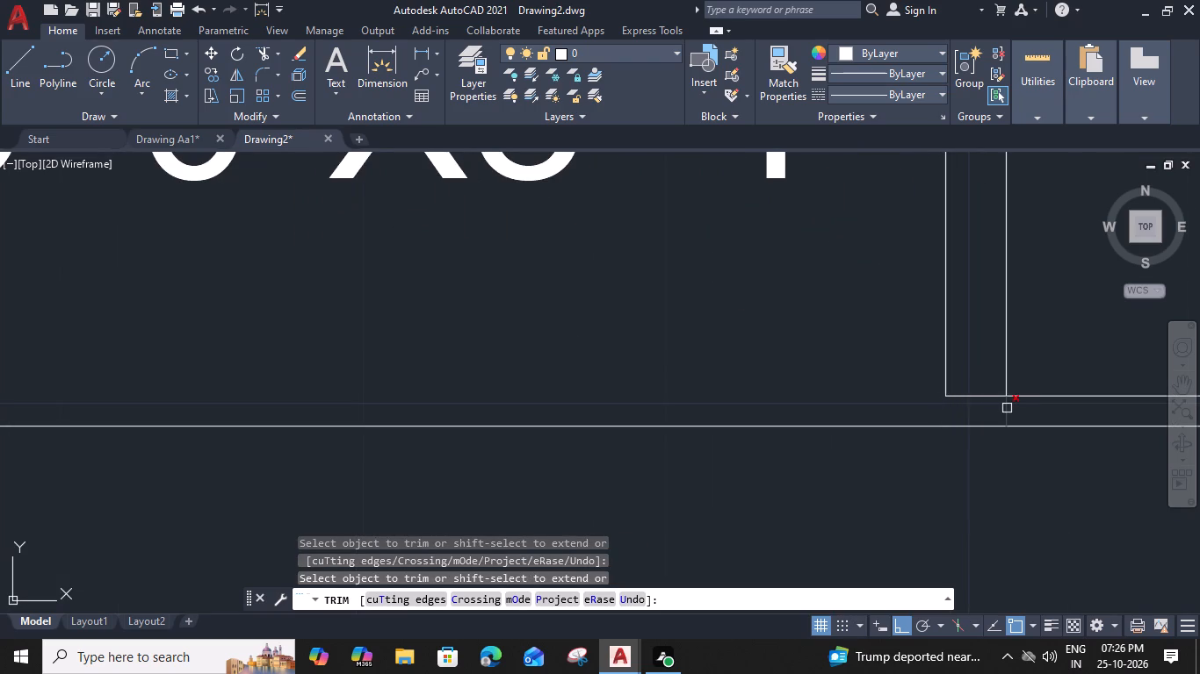
click(1007, 408)
scroll(1007, 408, down, 3)
middle_drag(1051, 445, 814, 465)
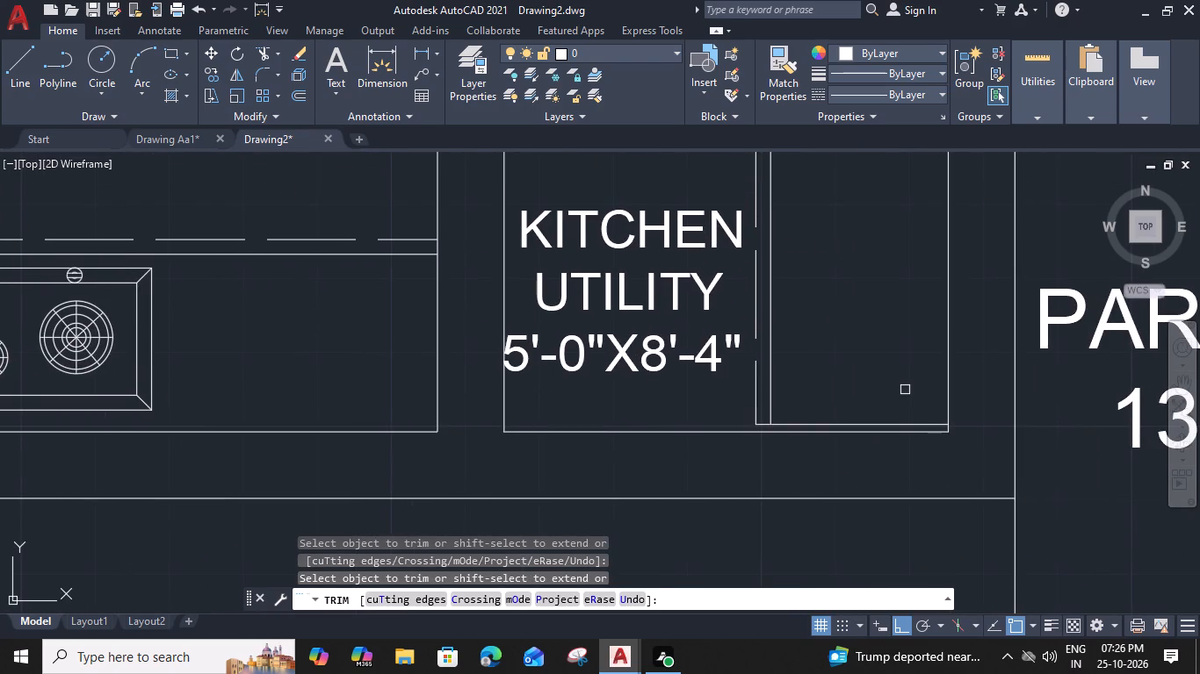
key(Escape)
Draw a tall rectangle inside the upper part of the kitchen utility counter.
middle_drag(907, 378, 893, 496)
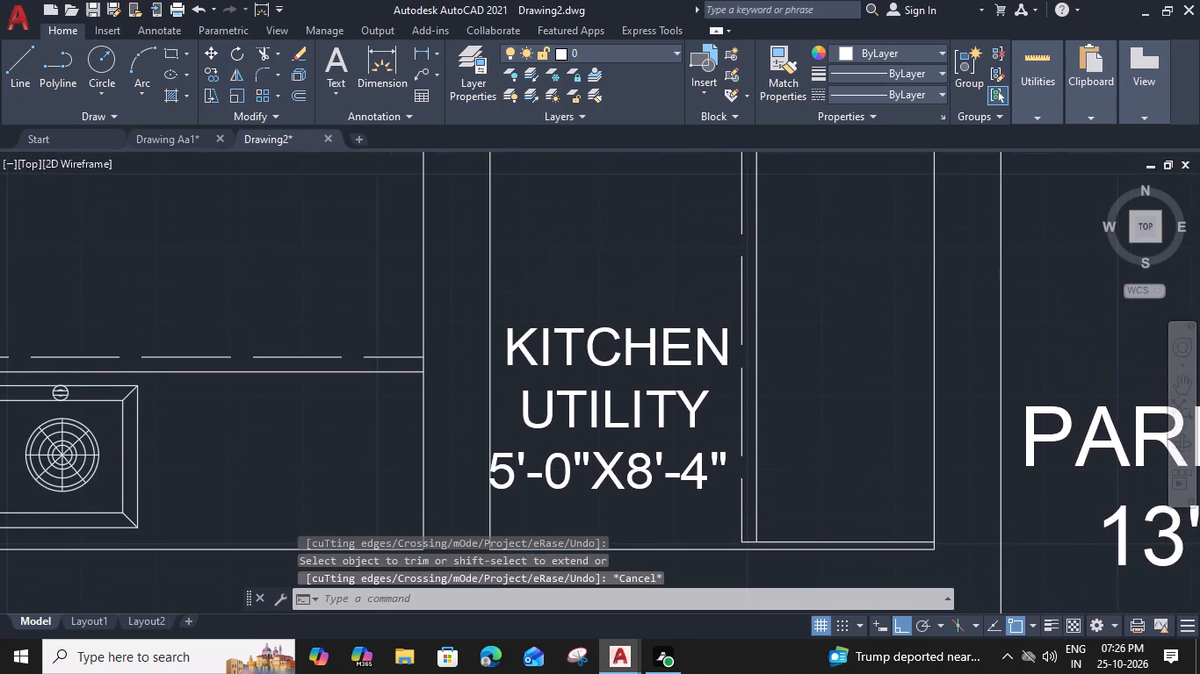
scroll(880, 369, down, 1)
middle_drag(878, 401, 871, 432)
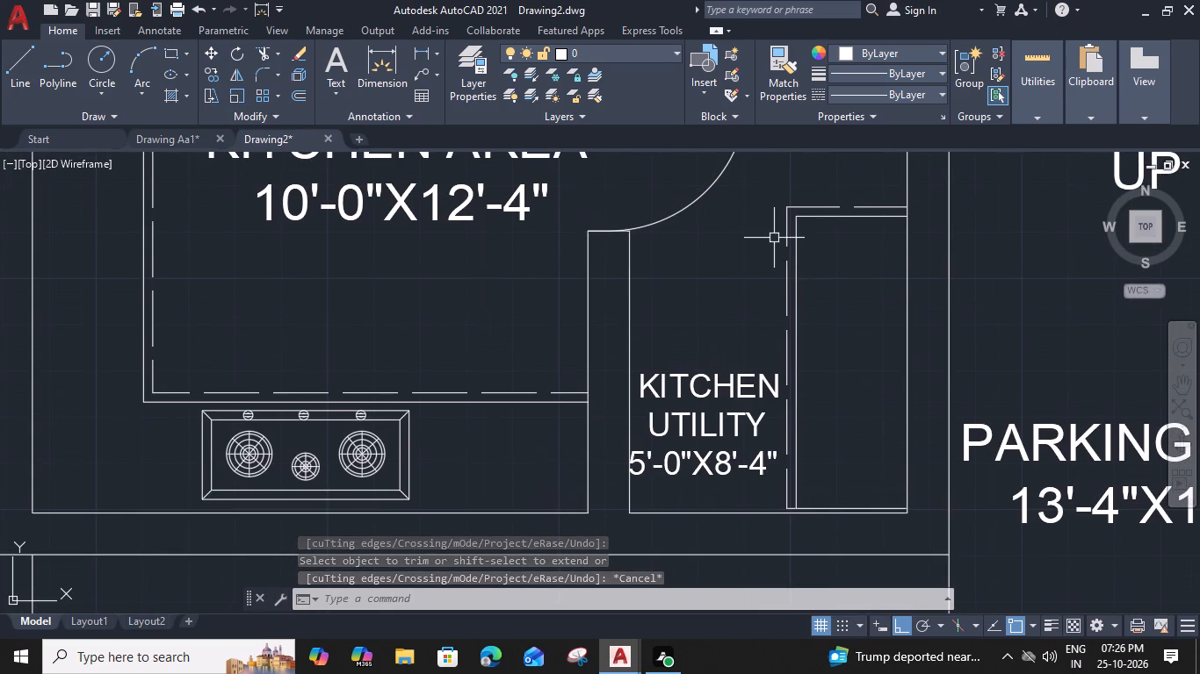
text(REC)
key(space)
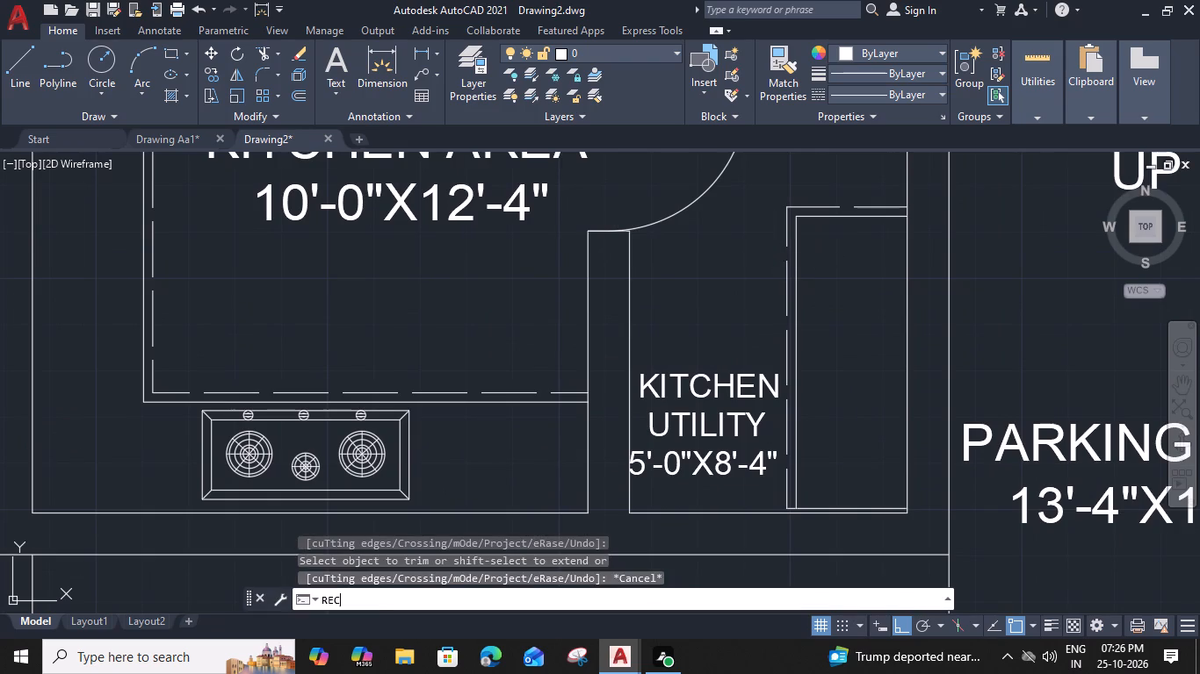
scroll(819, 234, up, 1)
click(799, 226)
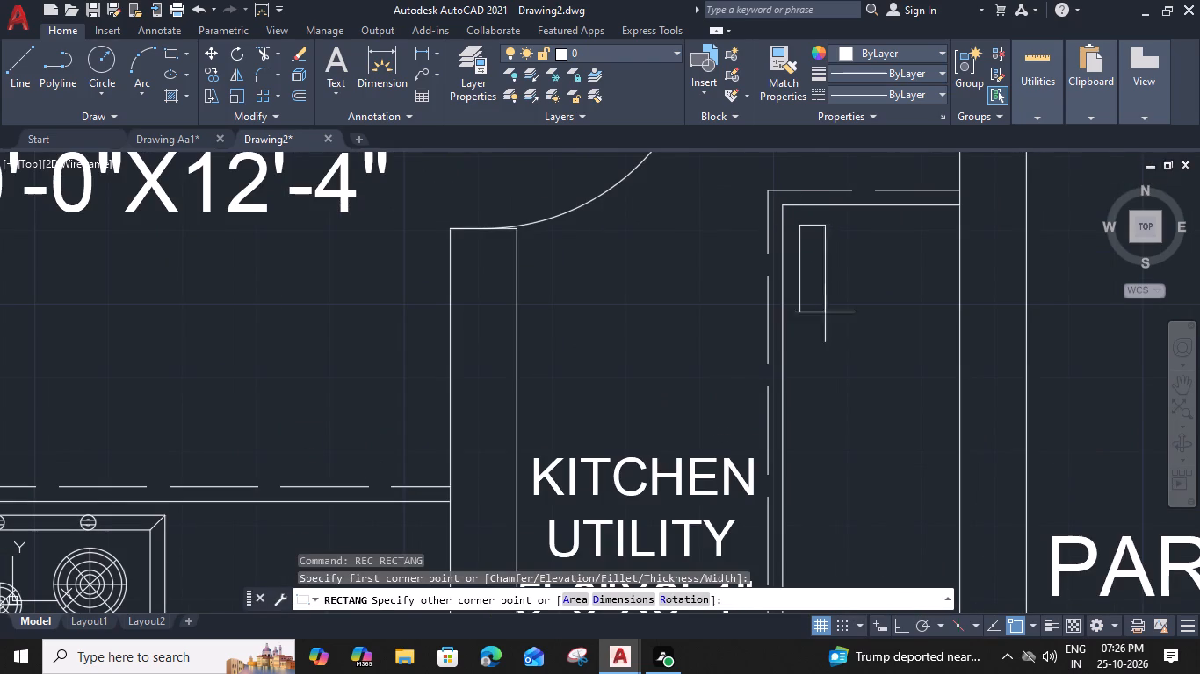
middle_drag(936, 466, 936, 455)
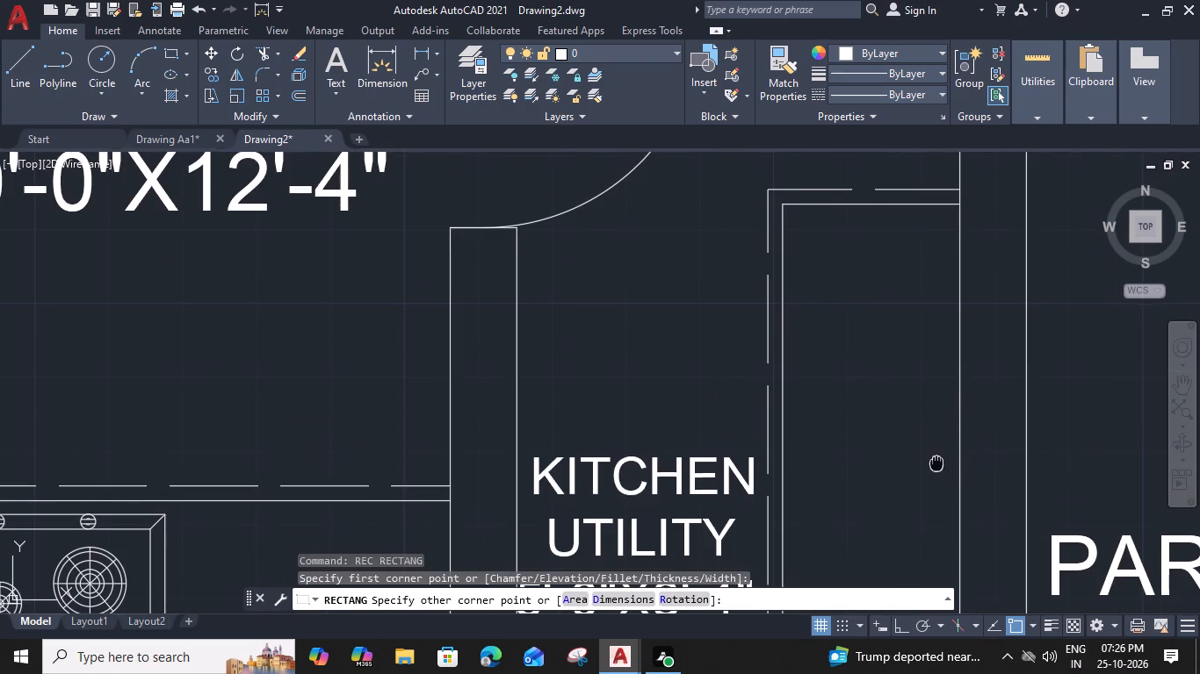
middle_drag(936, 455, 931, 416)
click(939, 457)
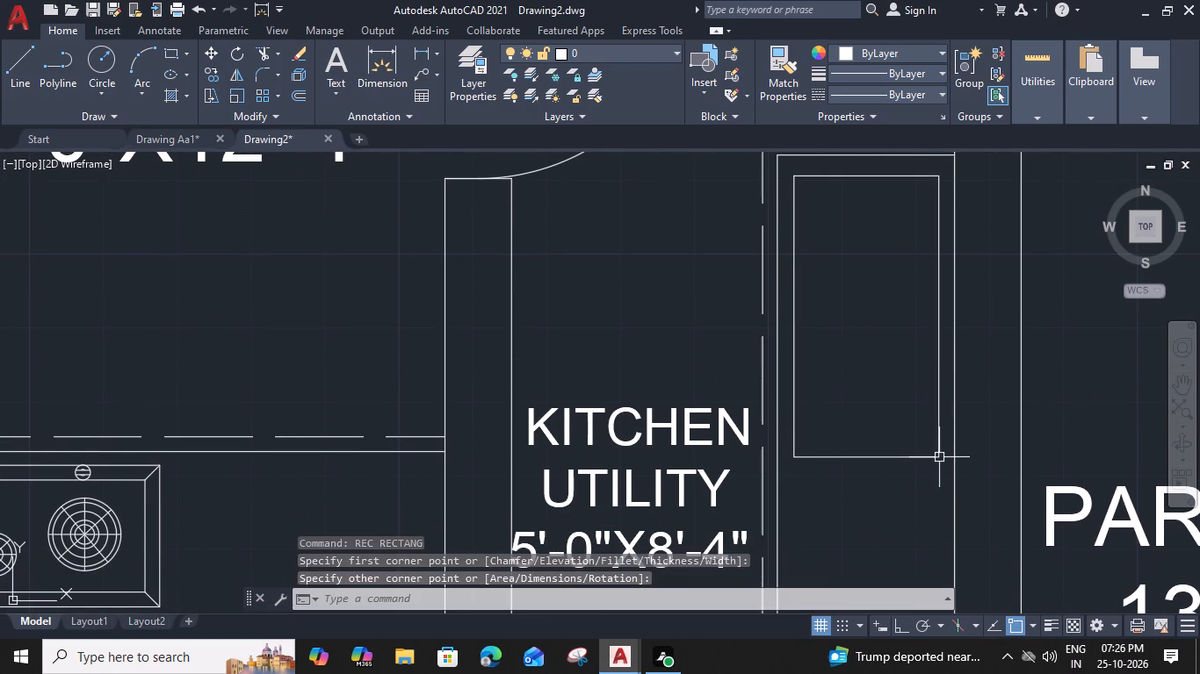
Stretch the rectangle's kitchen-side, parking-side and upper edges outward, closer to the counter edges, the kitchen-side one by about 1.27".
click(794, 376)
scroll(785, 298, up, 1)
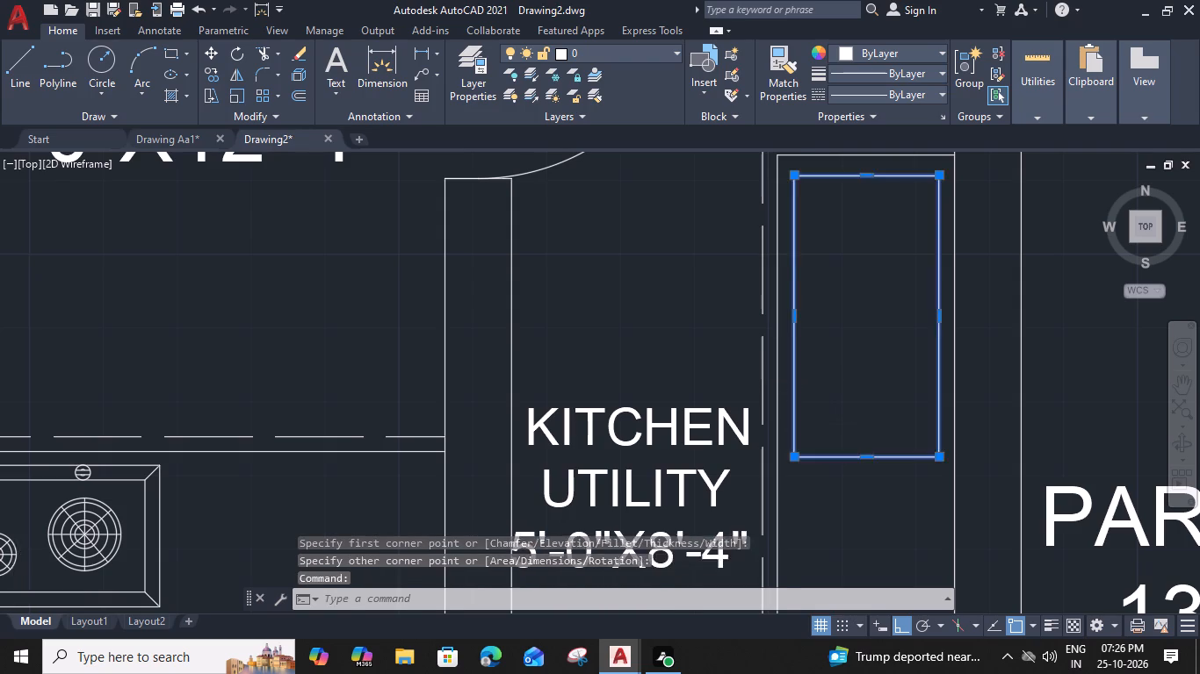
scroll(785, 298, up, 1)
click(808, 344)
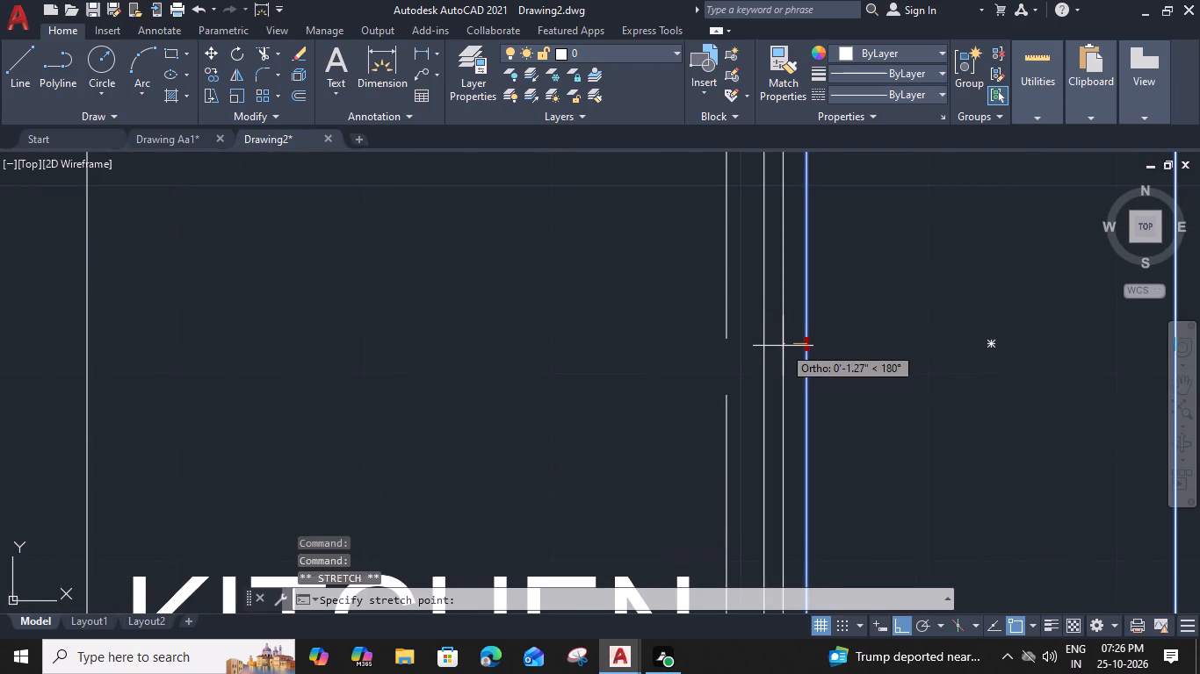
click(783, 346)
scroll(785, 345, down, 2)
middle_drag(832, 334, 804, 356)
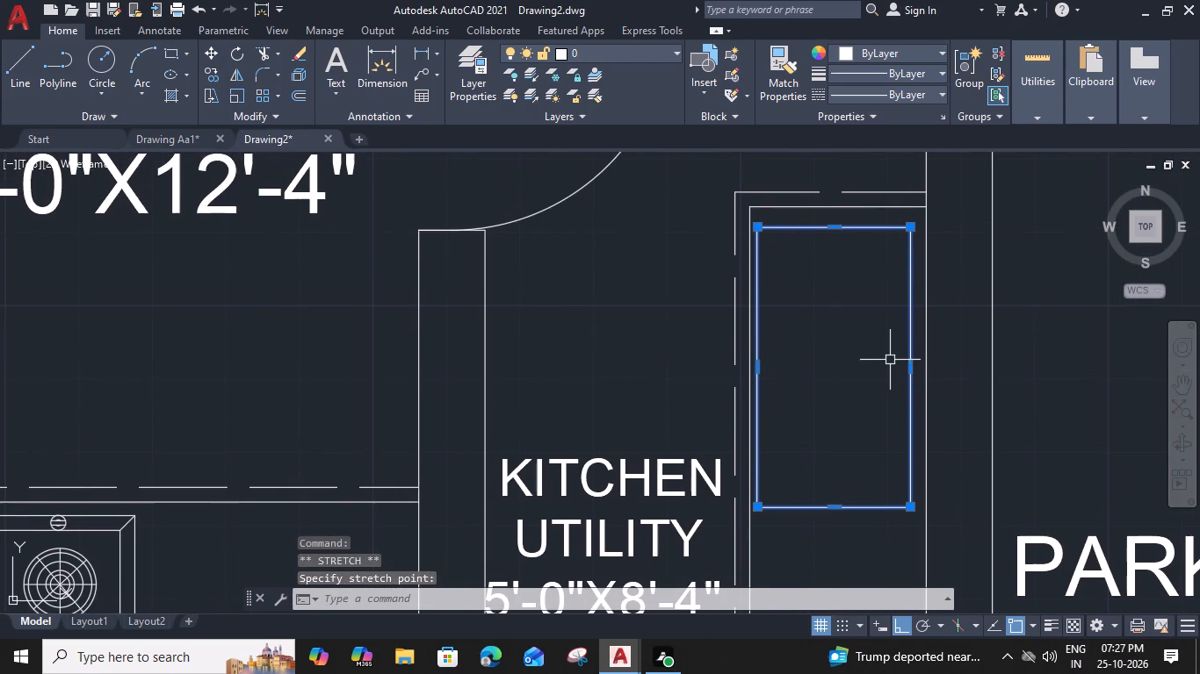
scroll(912, 375, up, 2)
click(908, 356)
click(922, 361)
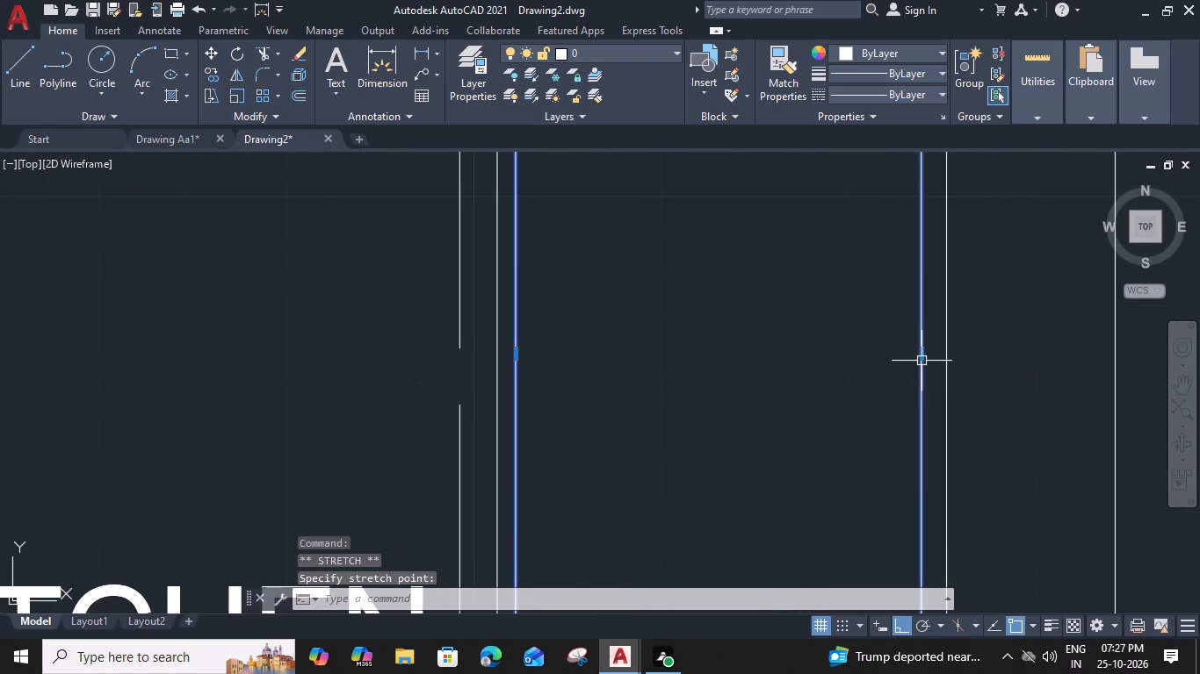
scroll(831, 333, down, 2)
middle_drag(831, 335, 828, 381)
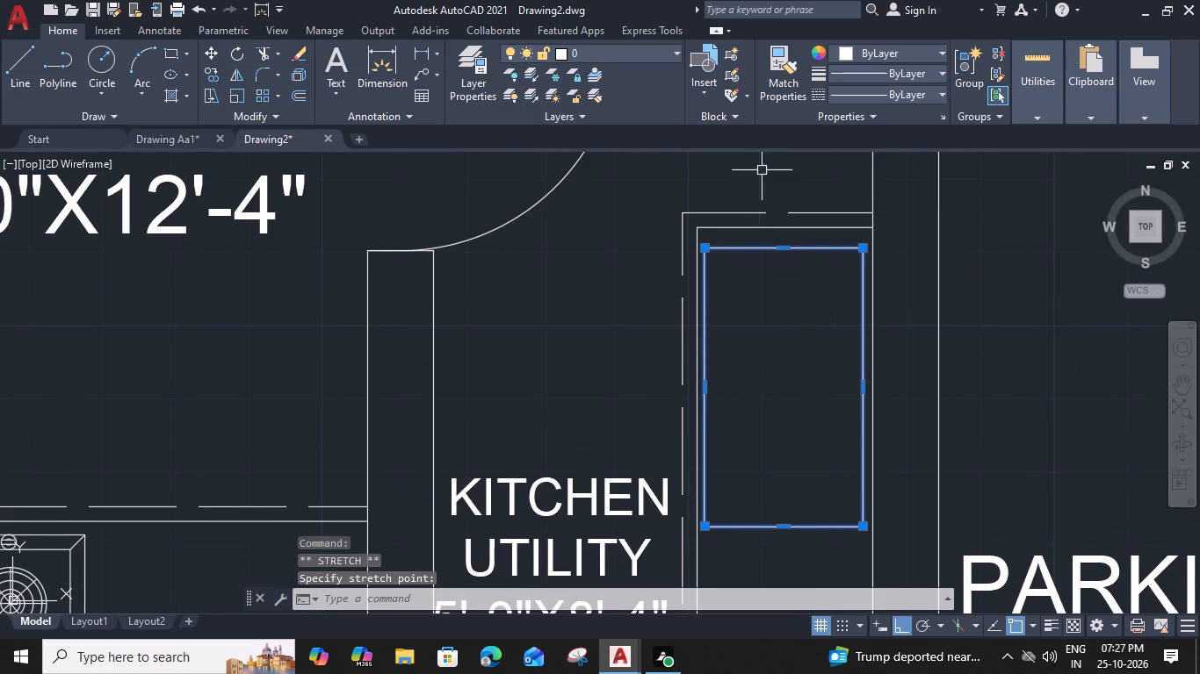
middle_drag(780, 217, 780, 260)
scroll(789, 257, up, 3)
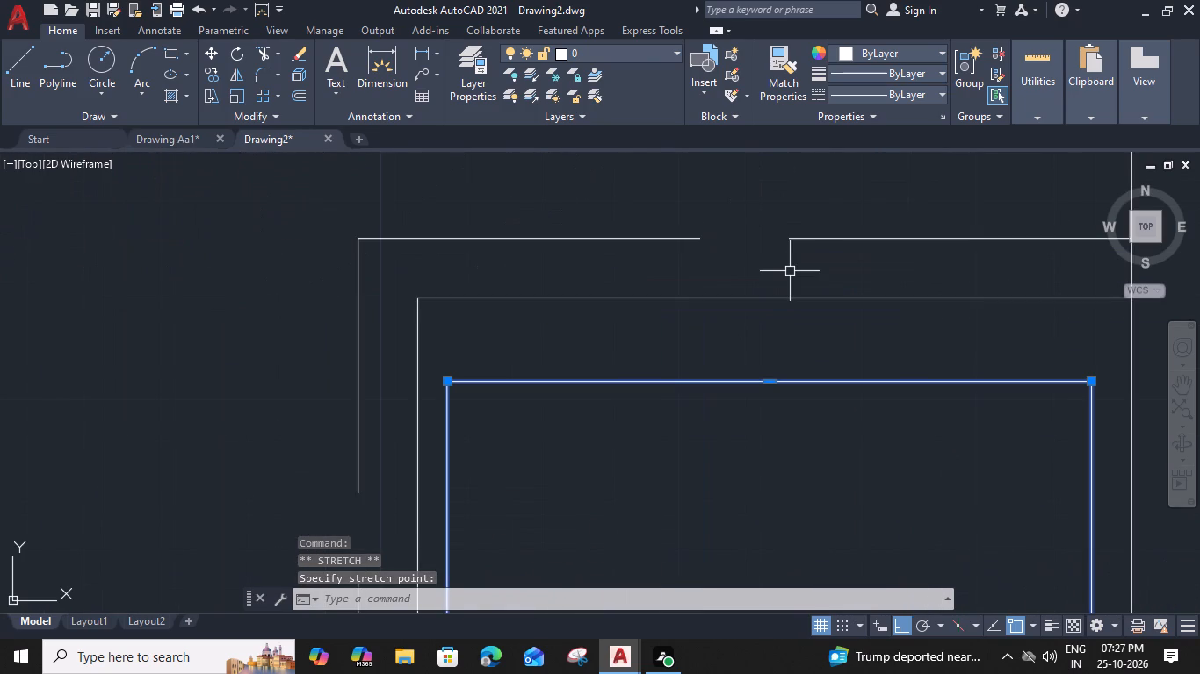
click(768, 386)
click(774, 344)
scroll(765, 369, down, 1)
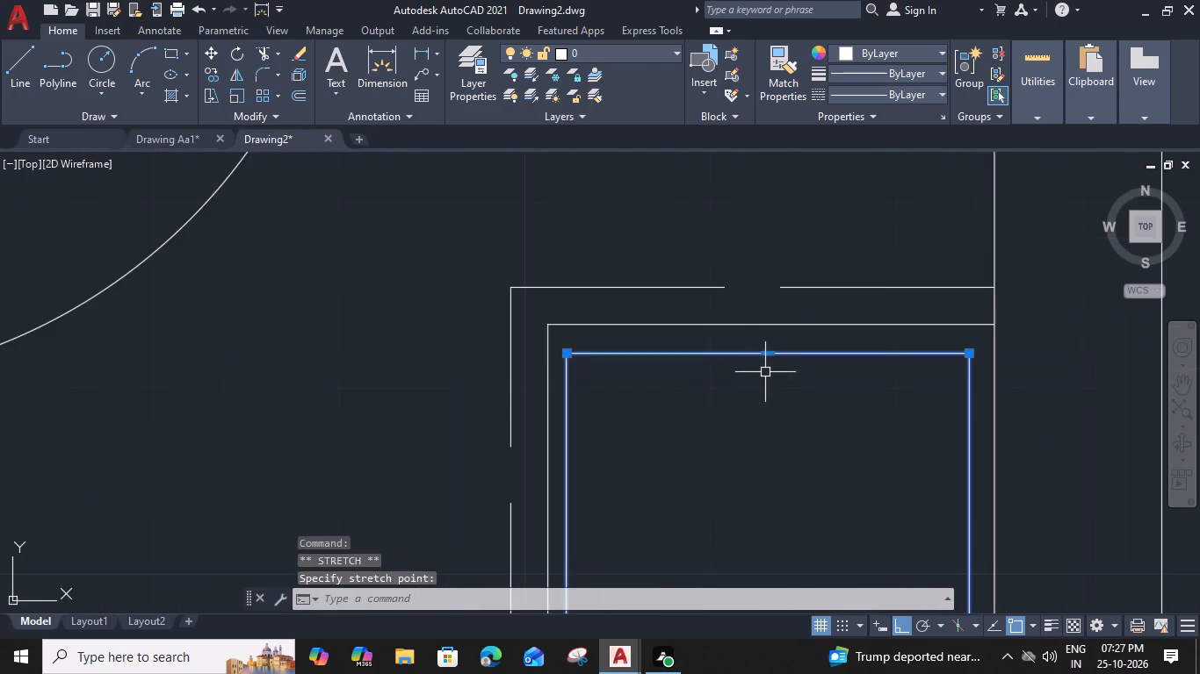
Draw a rectangle with 0.9" filleted corners inside the upper part of the kitchen utility counter's tall rectangle.
middle_drag(787, 354, 864, 276)
text(RE)
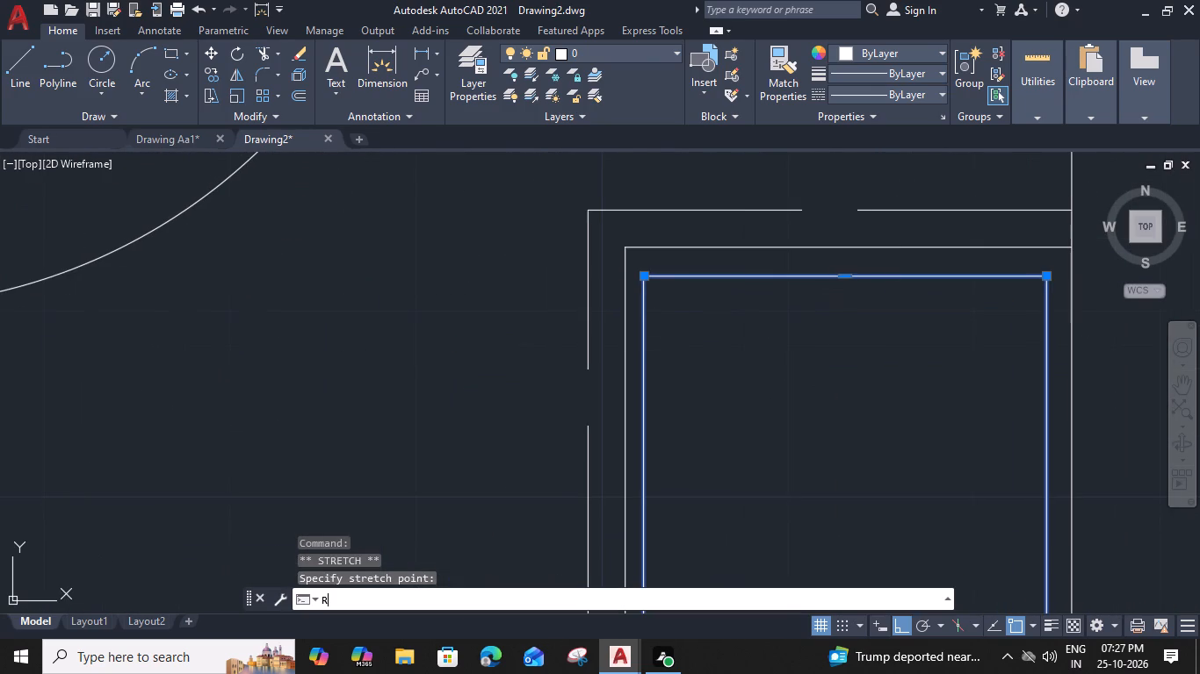
key(Escape)
text(REC)
key(space)
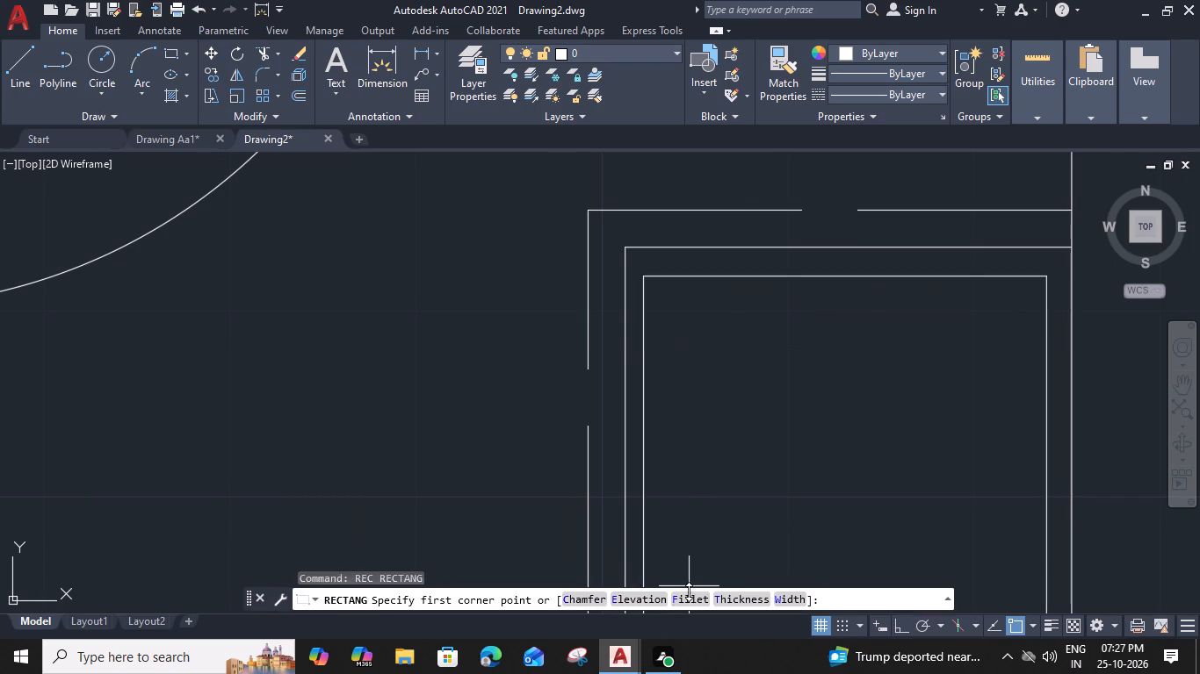
click(688, 595)
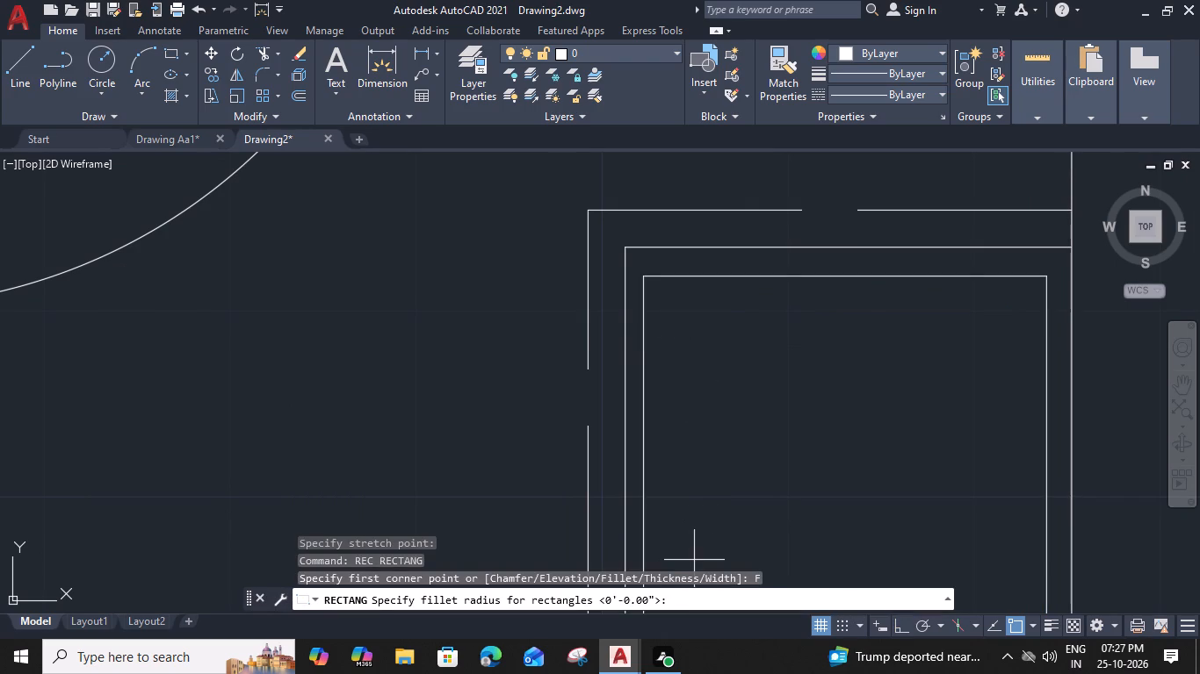
key(0)
key(comma)
key(BackSpace)
text(.9)
key(shift+quotedbl)
key(Return)
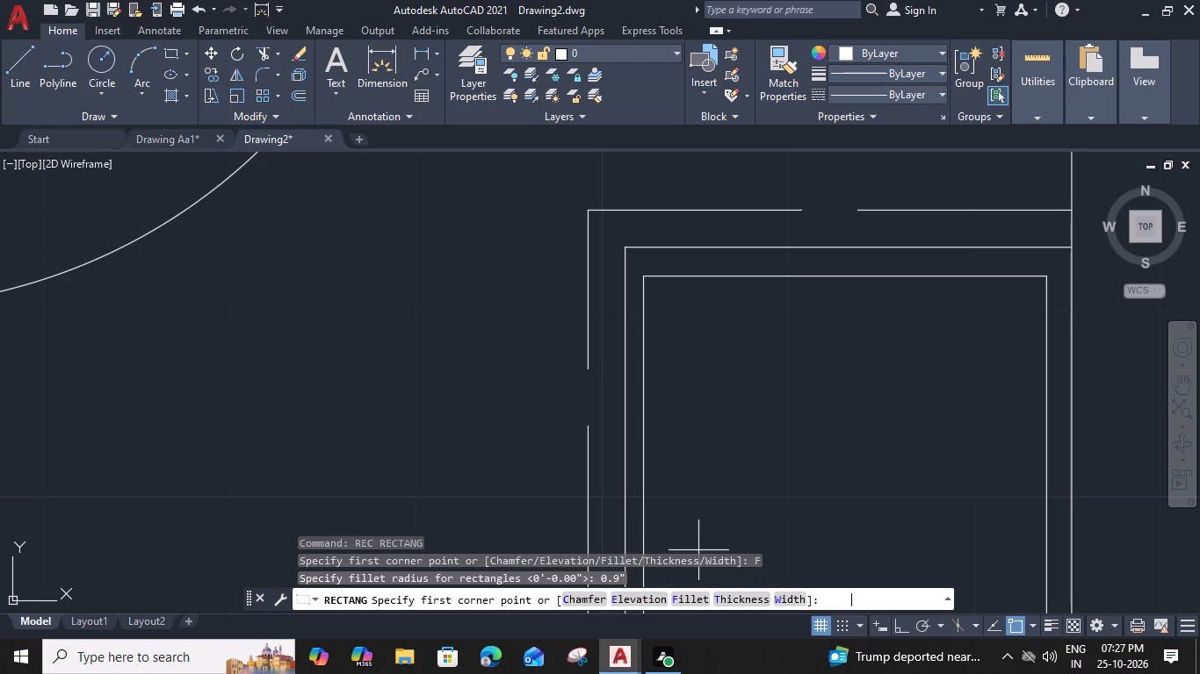
click(661, 295)
scroll(787, 456, down, 2)
middle_drag(813, 478, 806, 348)
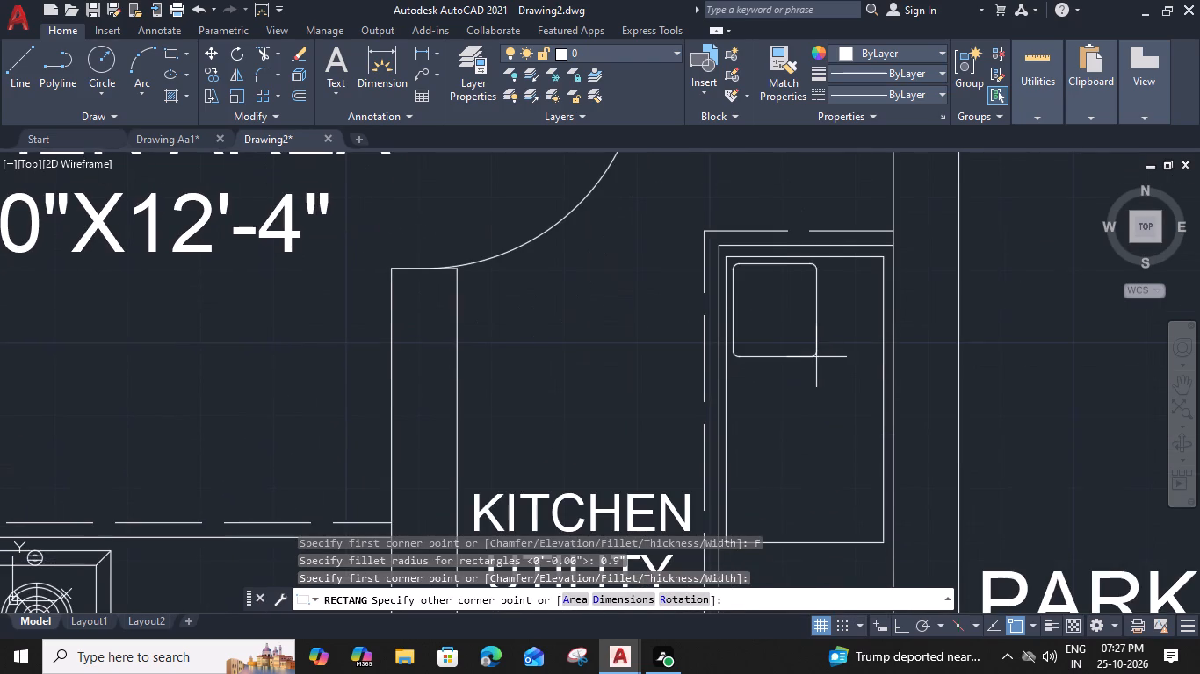
scroll(851, 366, up, 1)
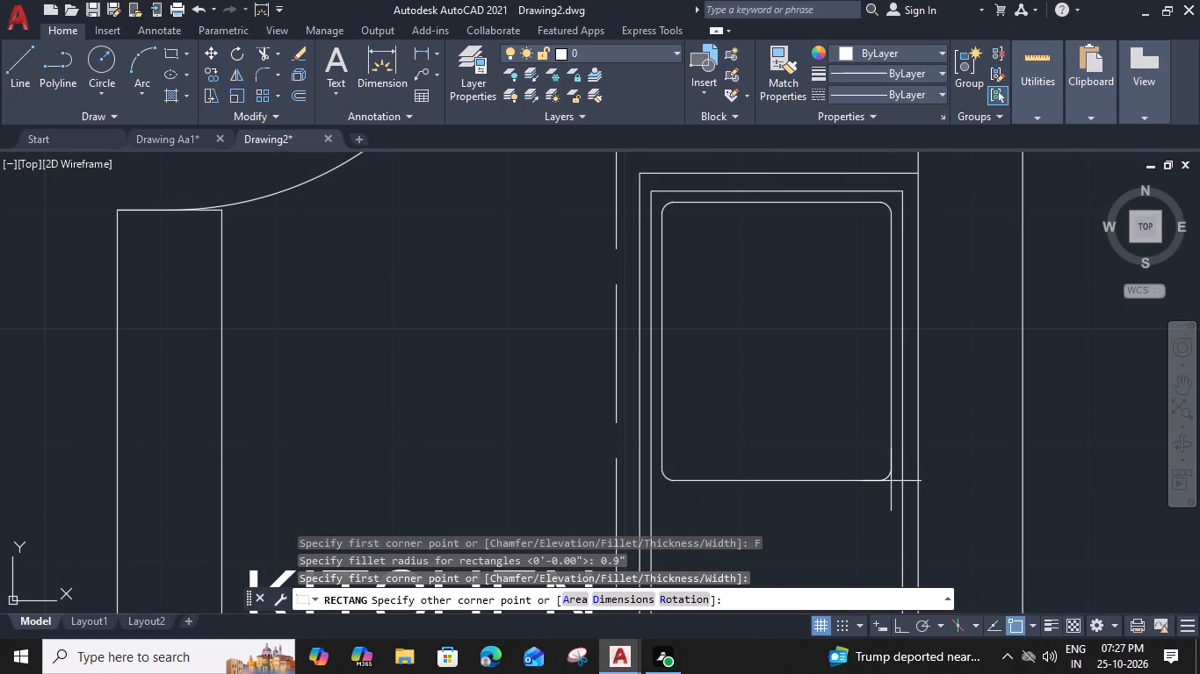
click(891, 481)
Draw a circle of about 1.32" radius near the middle of the rounded rectangle.
middle_drag(746, 389, 742, 436)
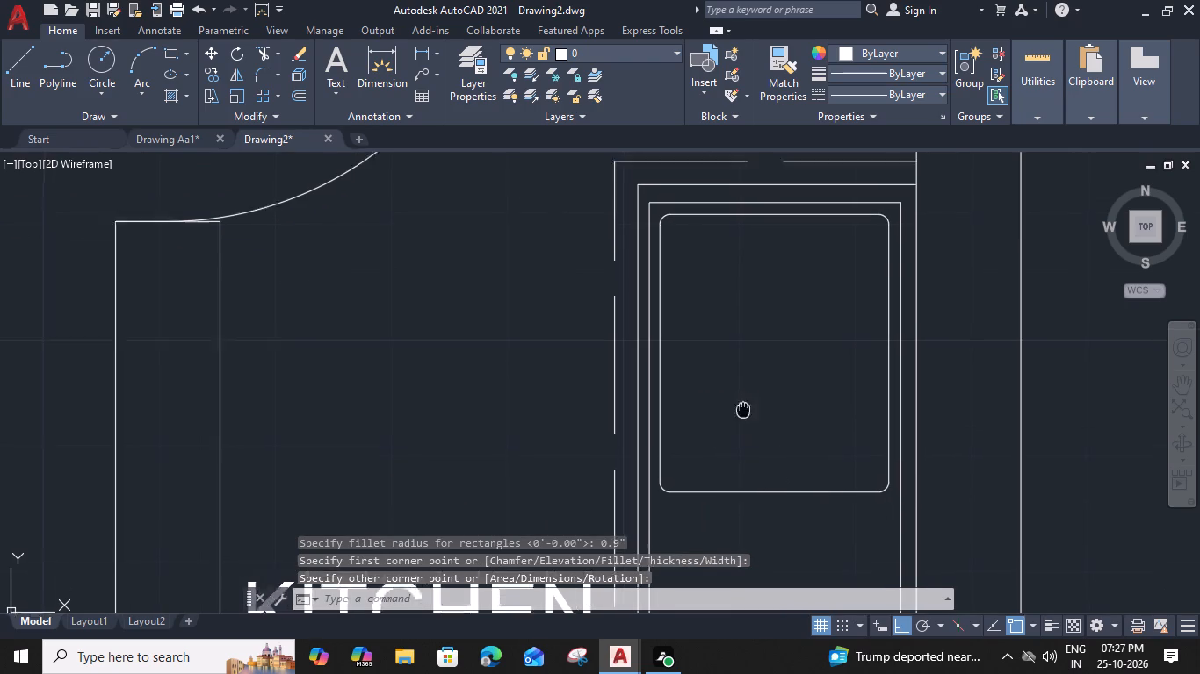
middle_drag(742, 436, 746, 402)
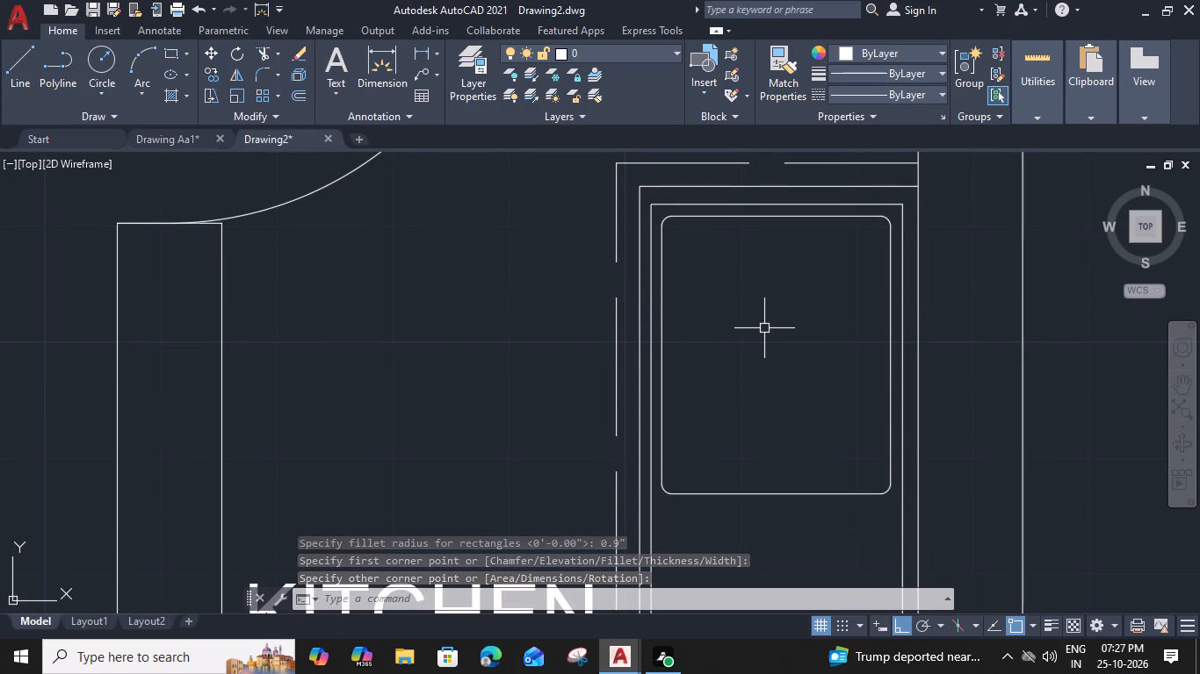
text(C)
key(space)
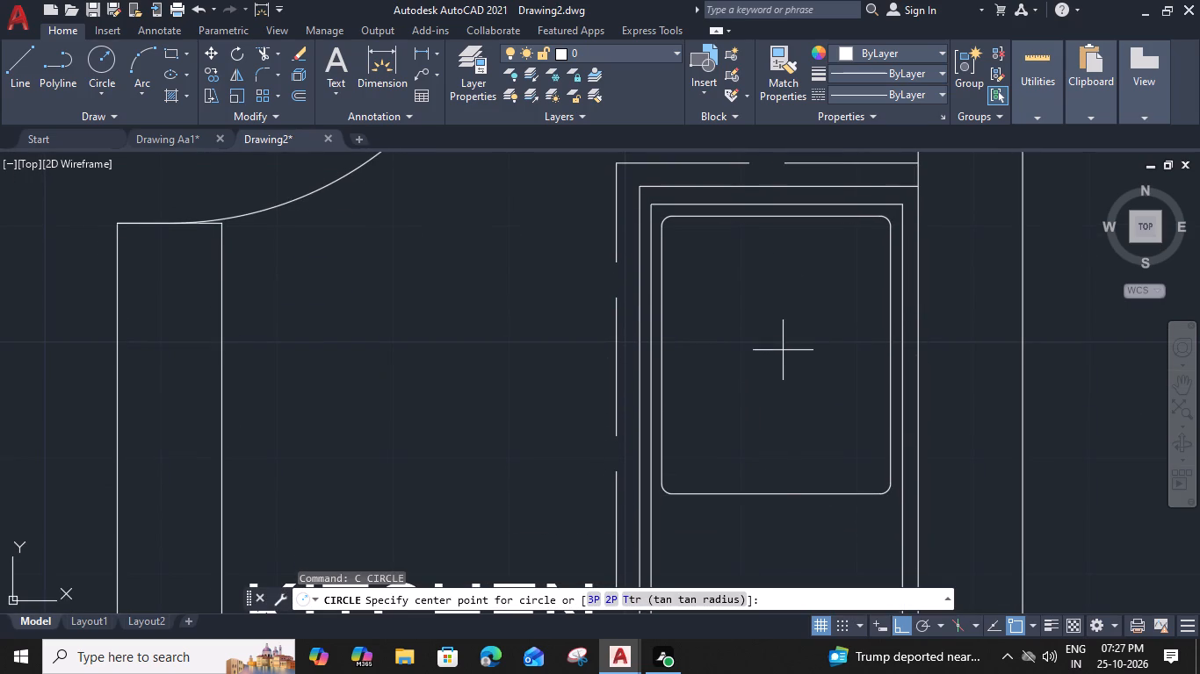
click(778, 355)
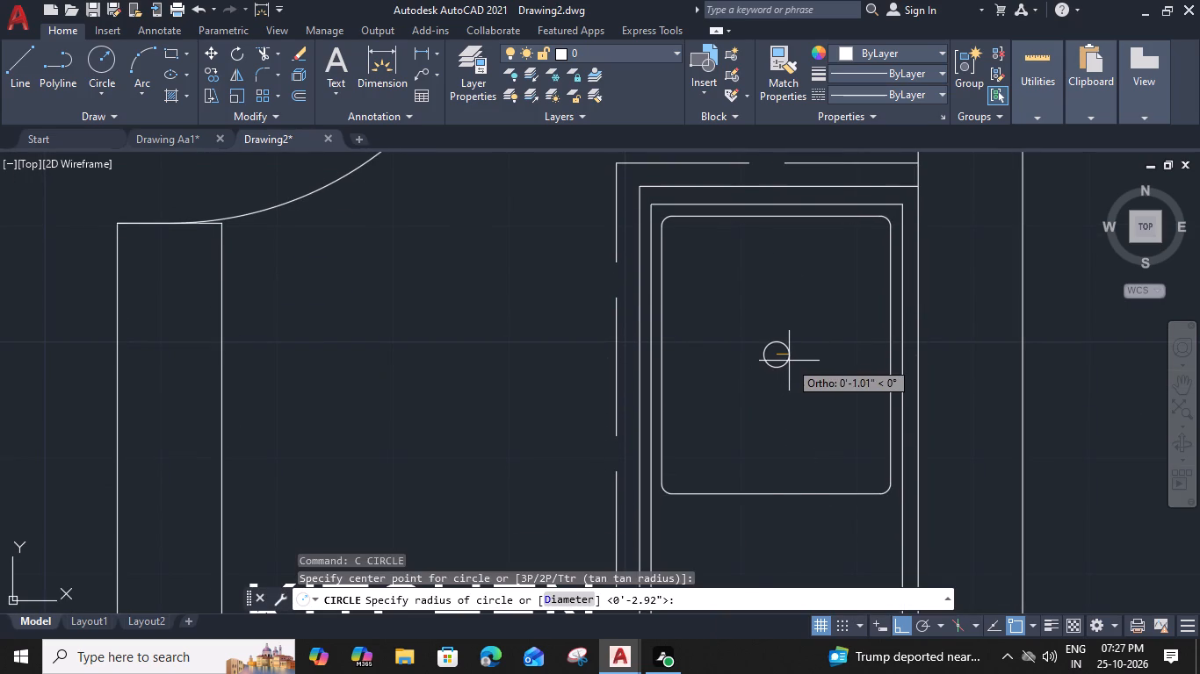
click(792, 362)
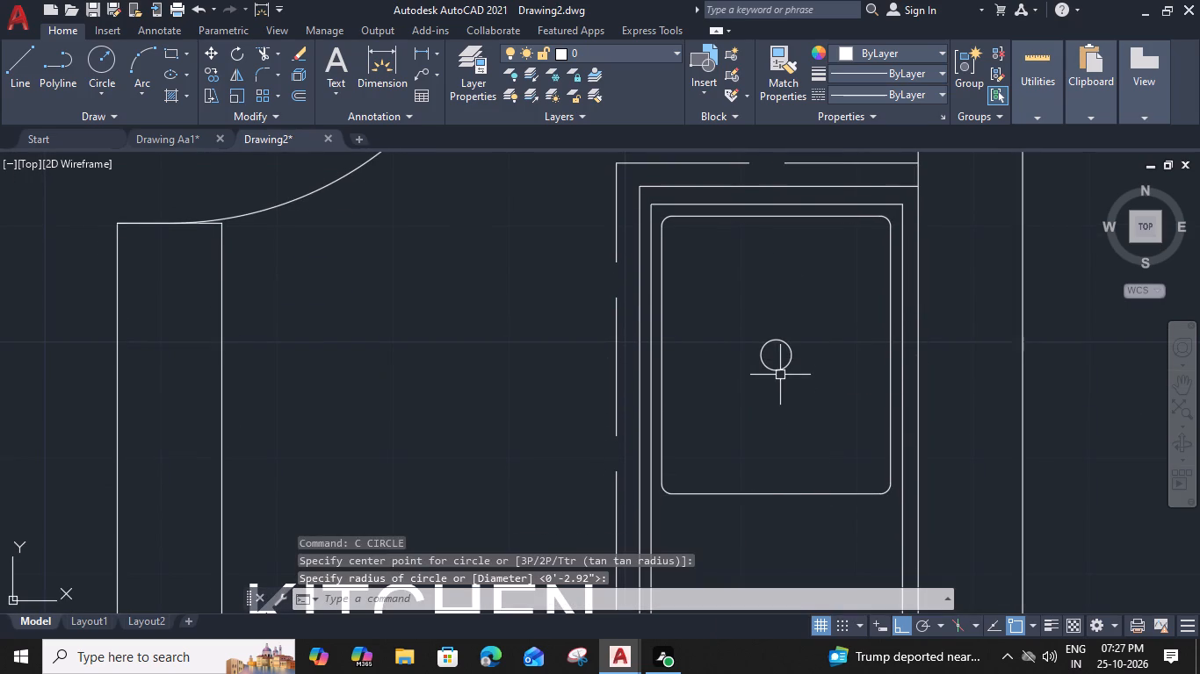
Offset the small circle outward by 0.3".
click(784, 364)
key(o)
key(space)
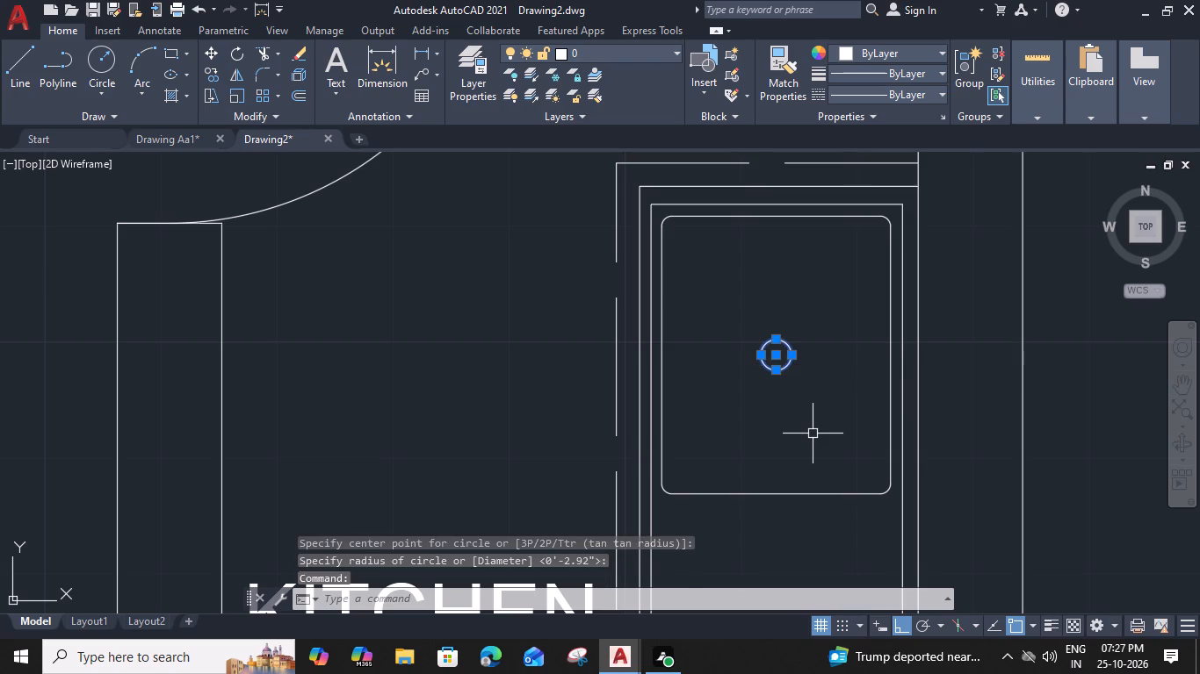
key(0)
key(period)
text(3")
key(Return)
click(829, 428)
key(Escape)
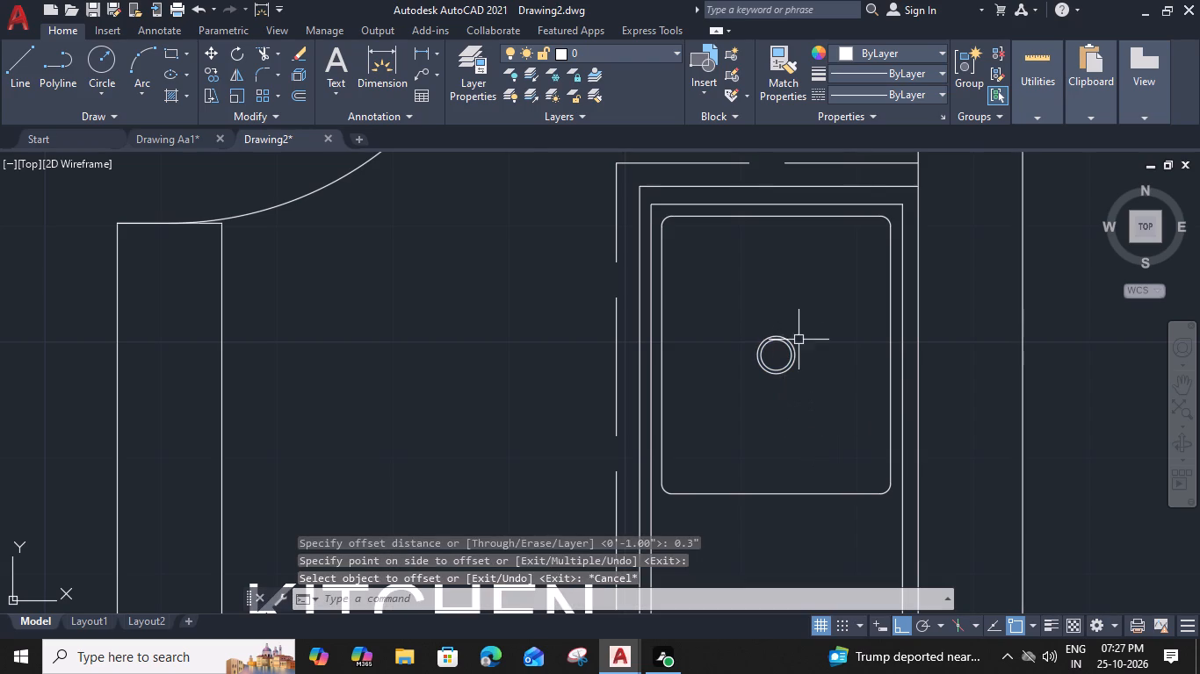
Draw a horizontal line from the outer circle's parking-side quadrant to the rounded rectangle's parking-side edge.
scroll(819, 355, up, 2)
text(L)
key(space)
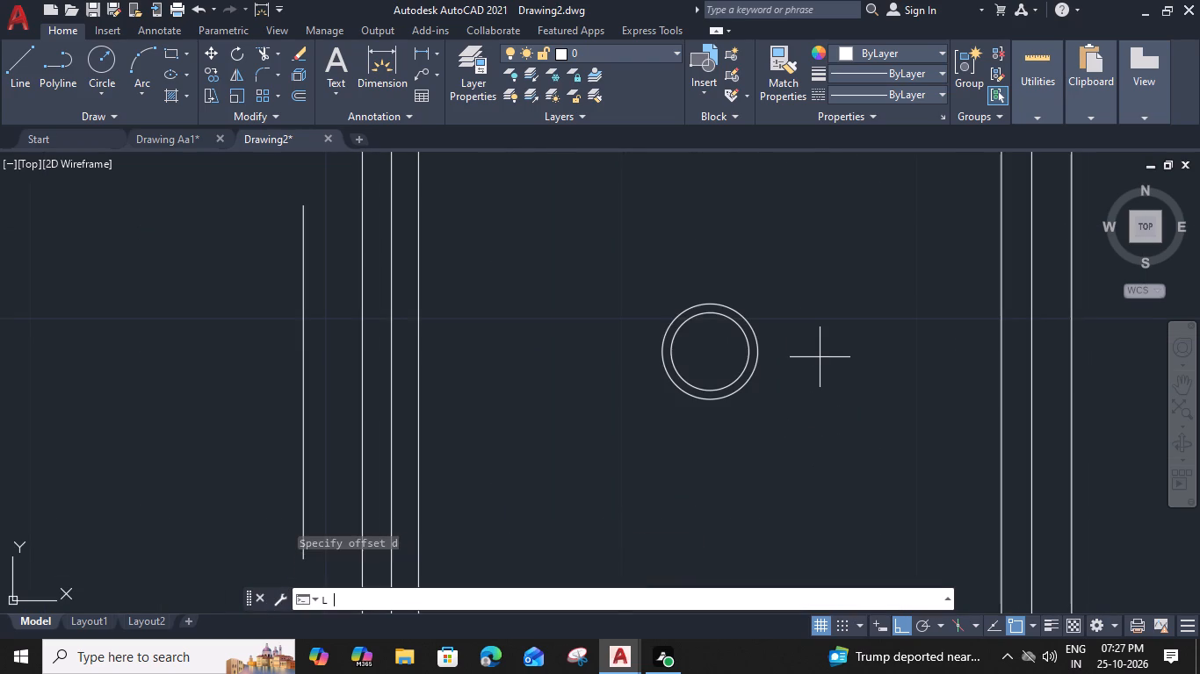
click(759, 356)
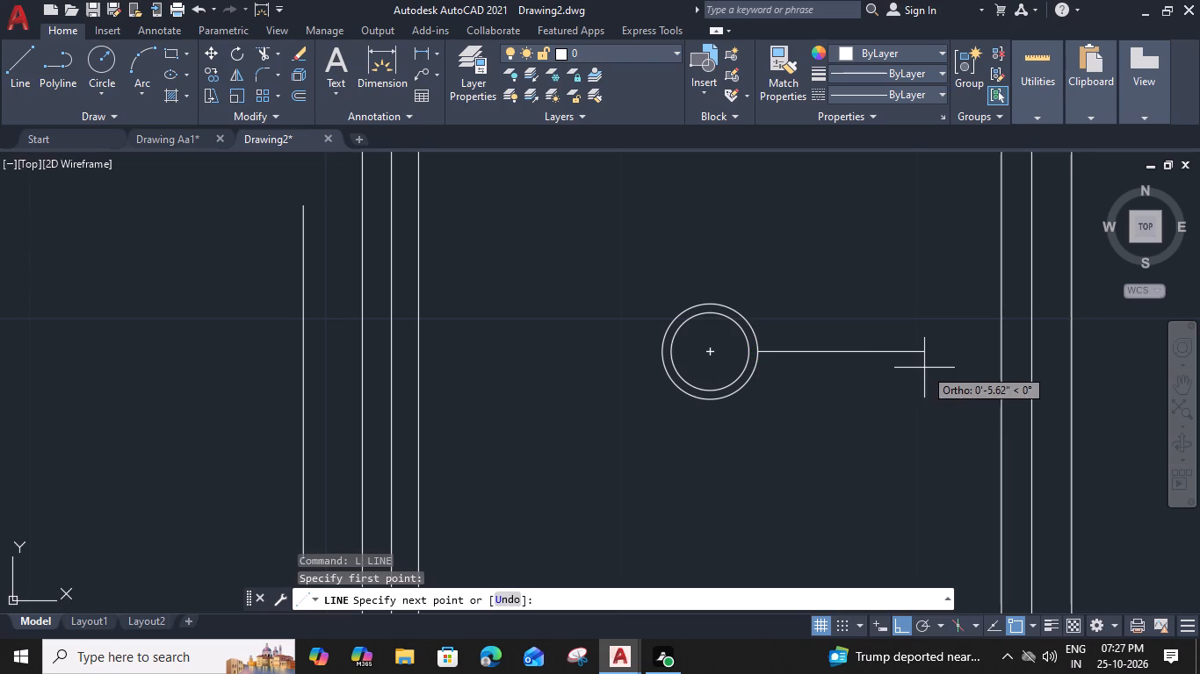
click(1001, 355)
key(space)
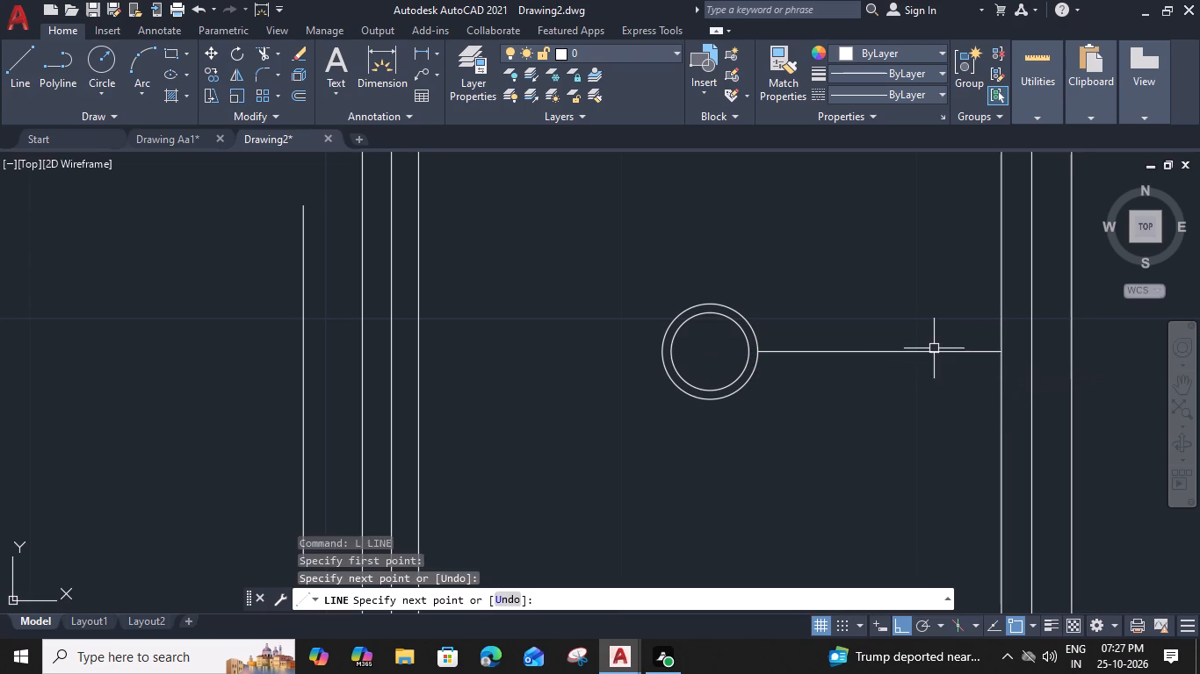
Offset the horizontal line 0.5" to both sides, above and below it.
click(928, 355)
key(o)
key(space)
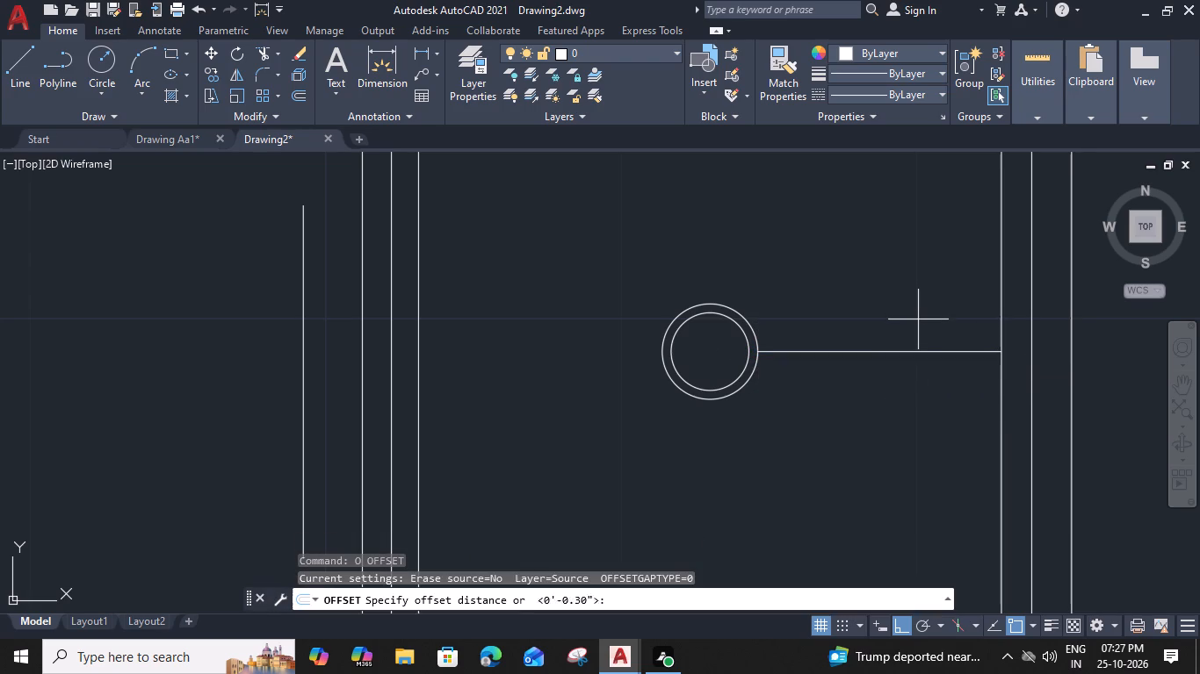
text(0.)
key(5)
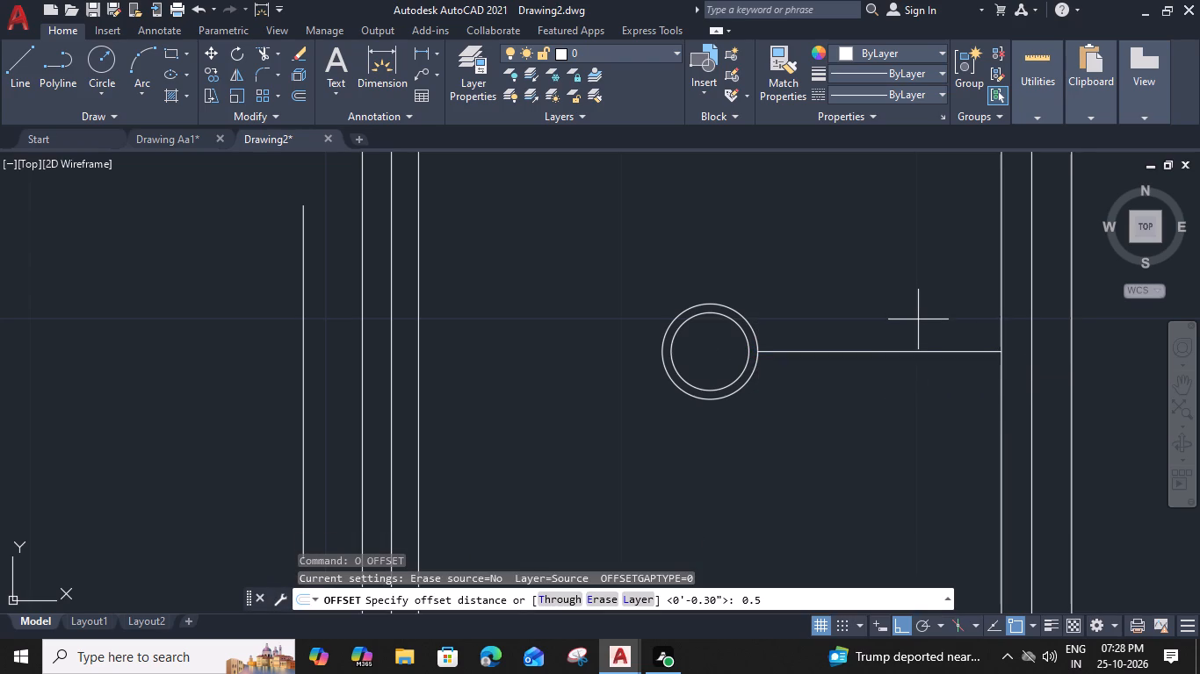
key(shift+quotedbl)
key(Return)
click(916, 303)
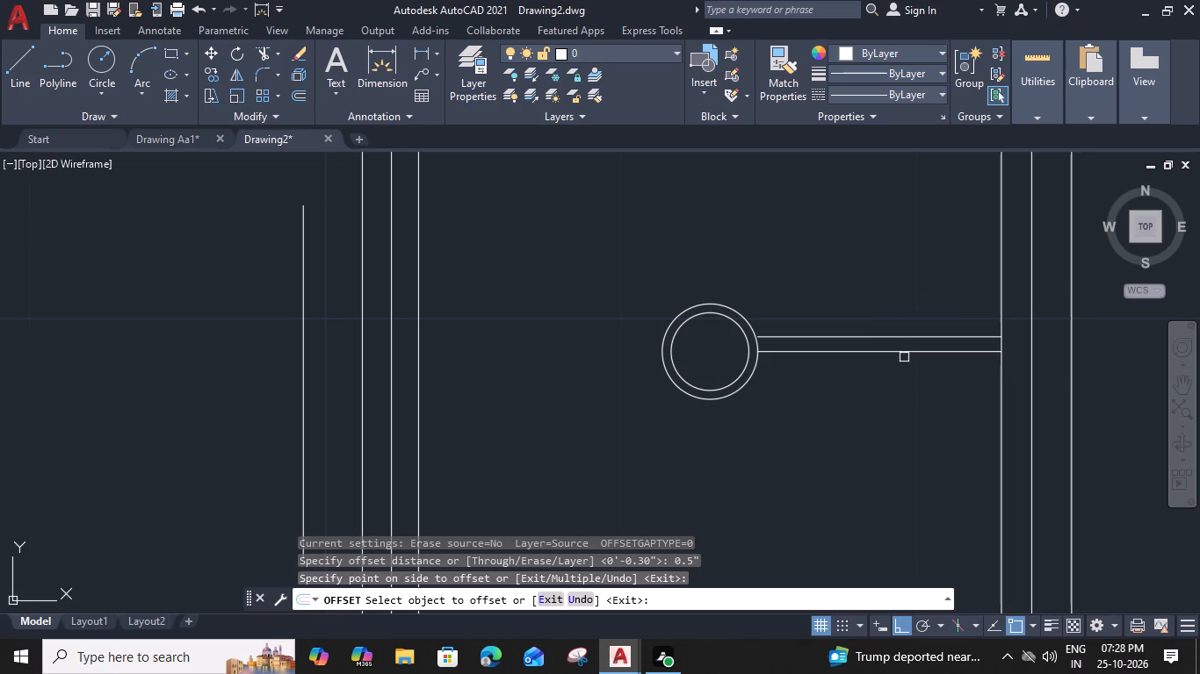
click(905, 355)
click(907, 410)
key(Escape)
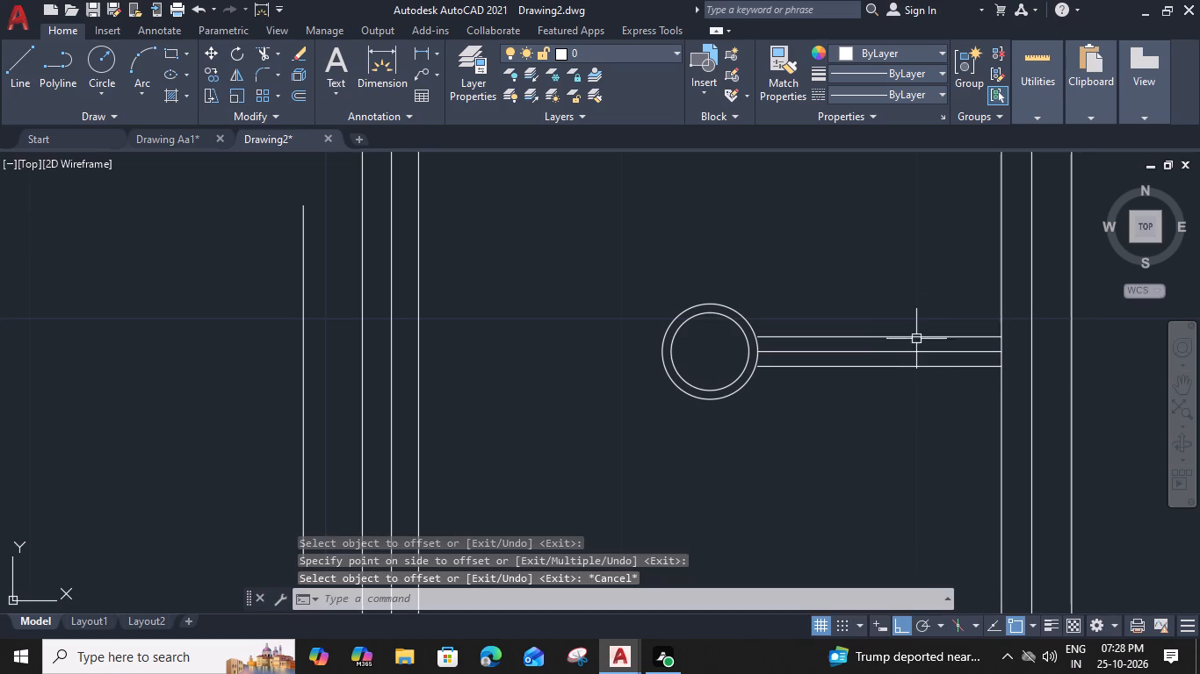
Erase the original horizontal line midway between its two offset copies.
click(917, 354)
key(Delete)
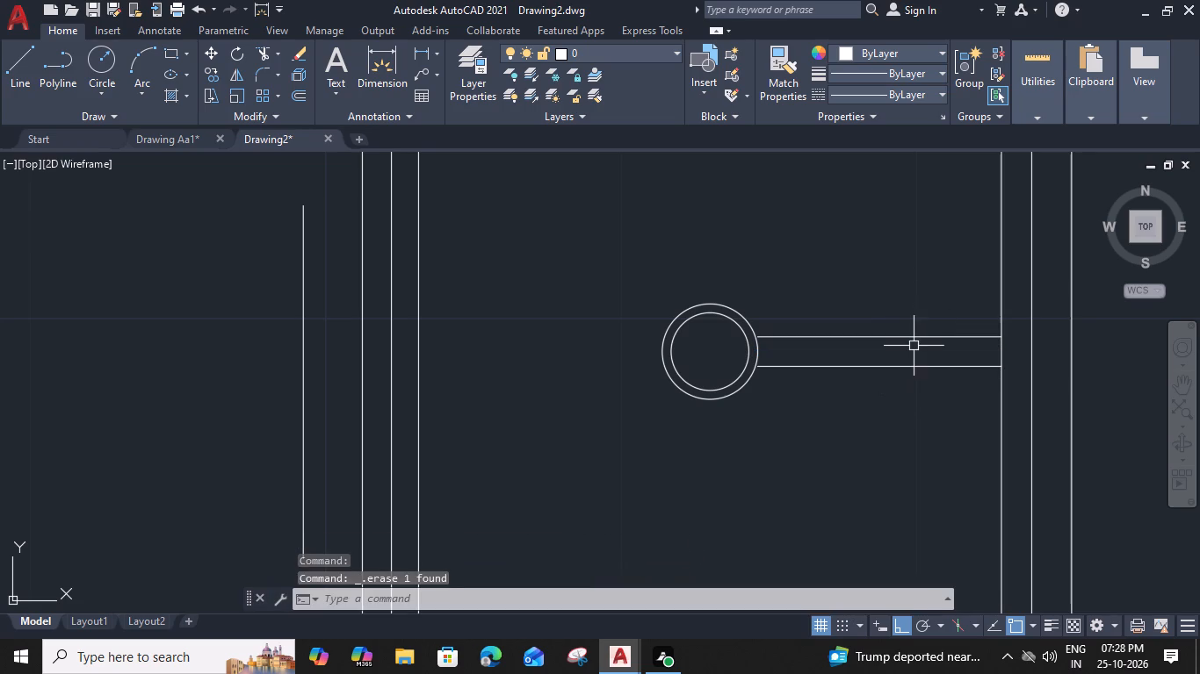
Offset the two horizontal lines outward by 0.1", the upper one upward and the lower one downward.
click(908, 336)
text(O 0)
key(period)
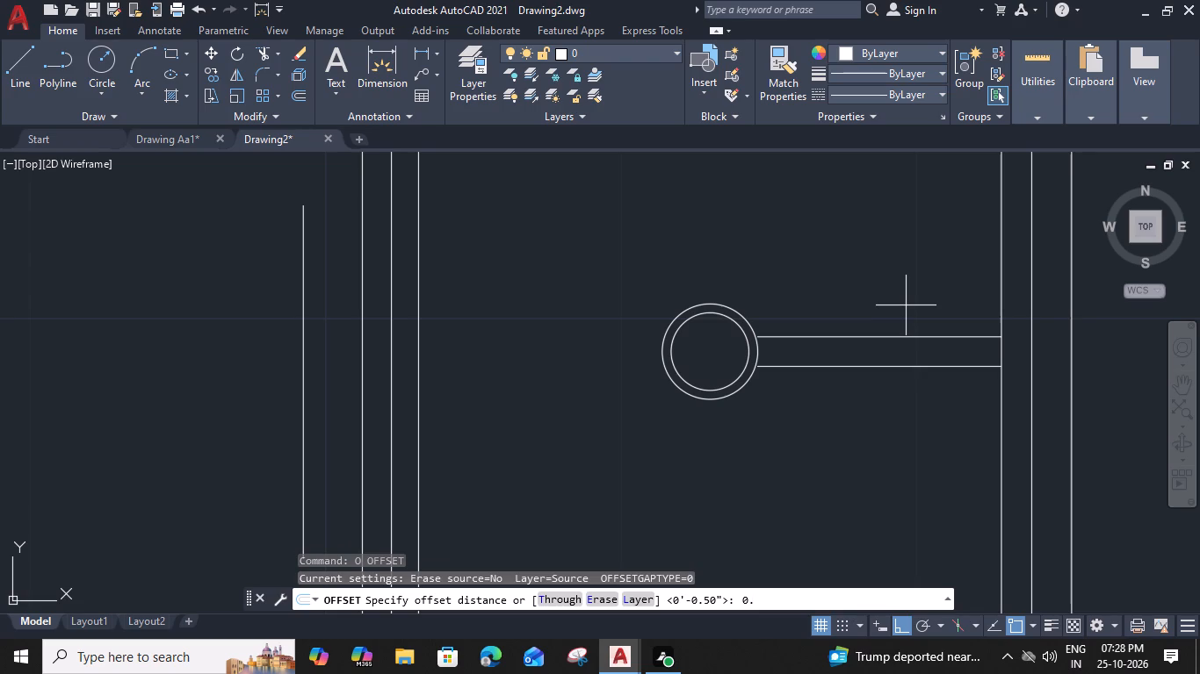
text(1")
key(Return)
click(907, 280)
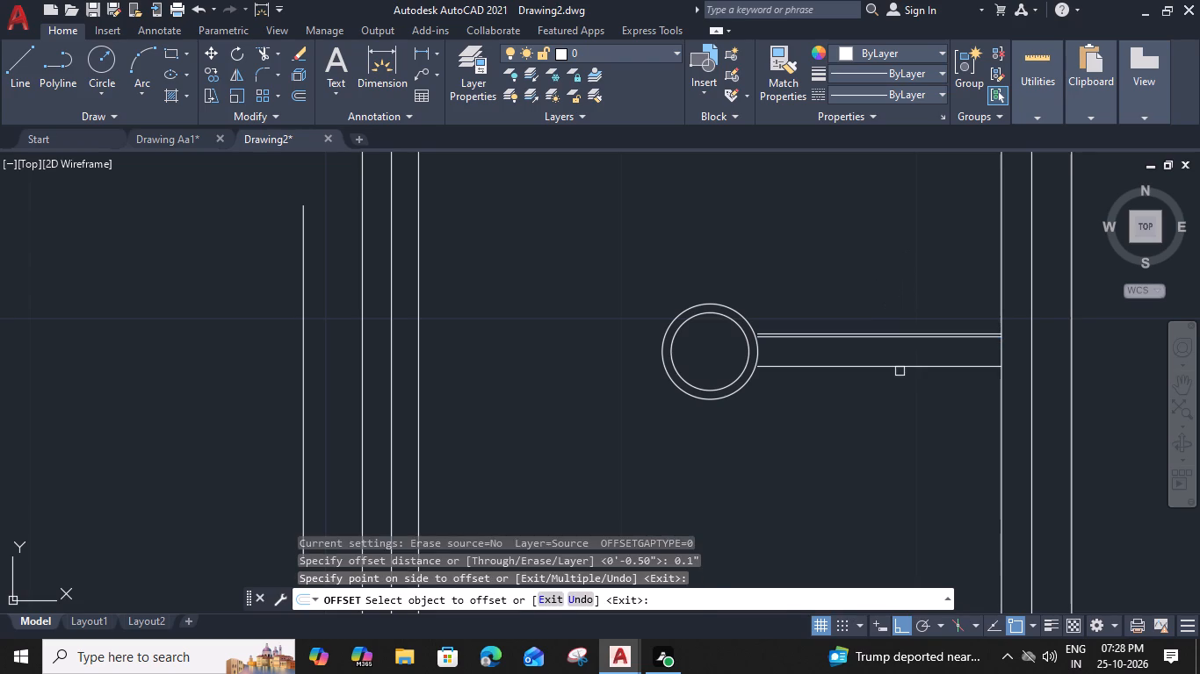
click(900, 371)
click(898, 362)
click(896, 365)
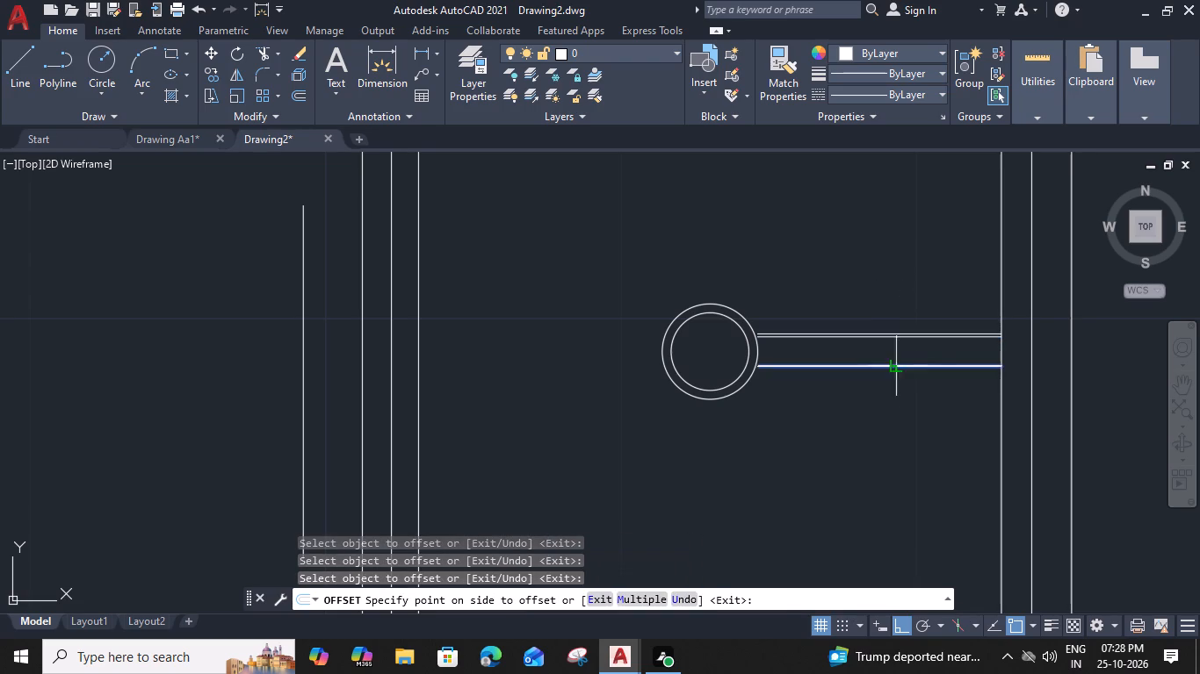
click(897, 425)
key(Escape)
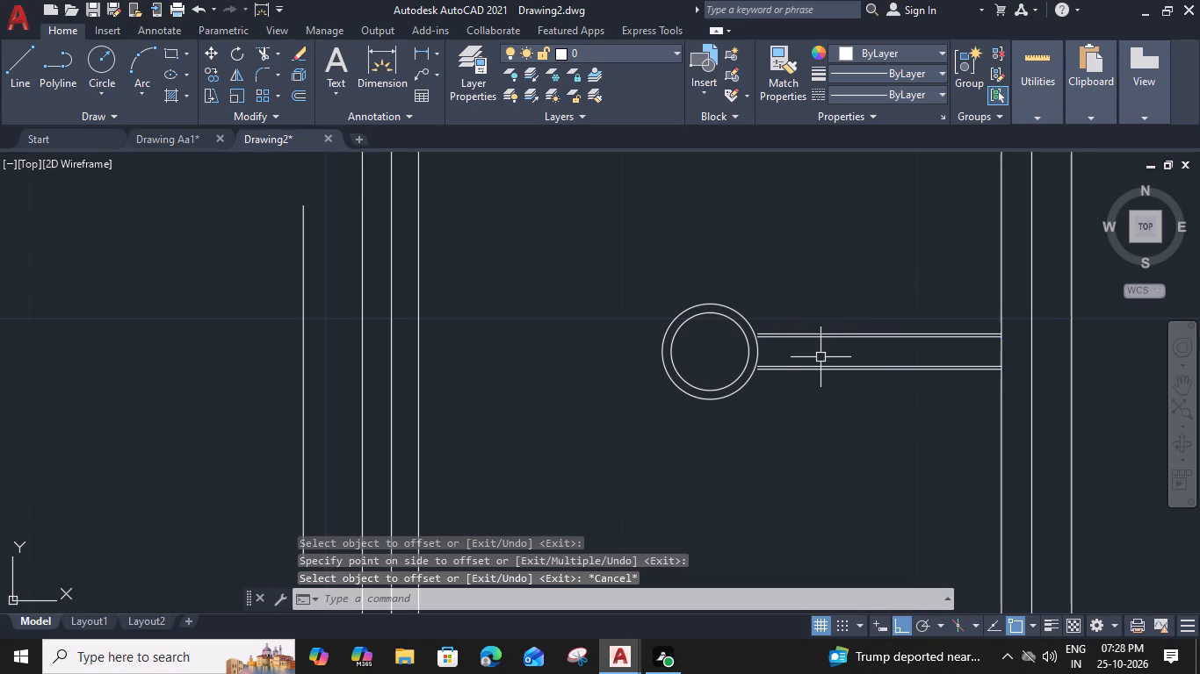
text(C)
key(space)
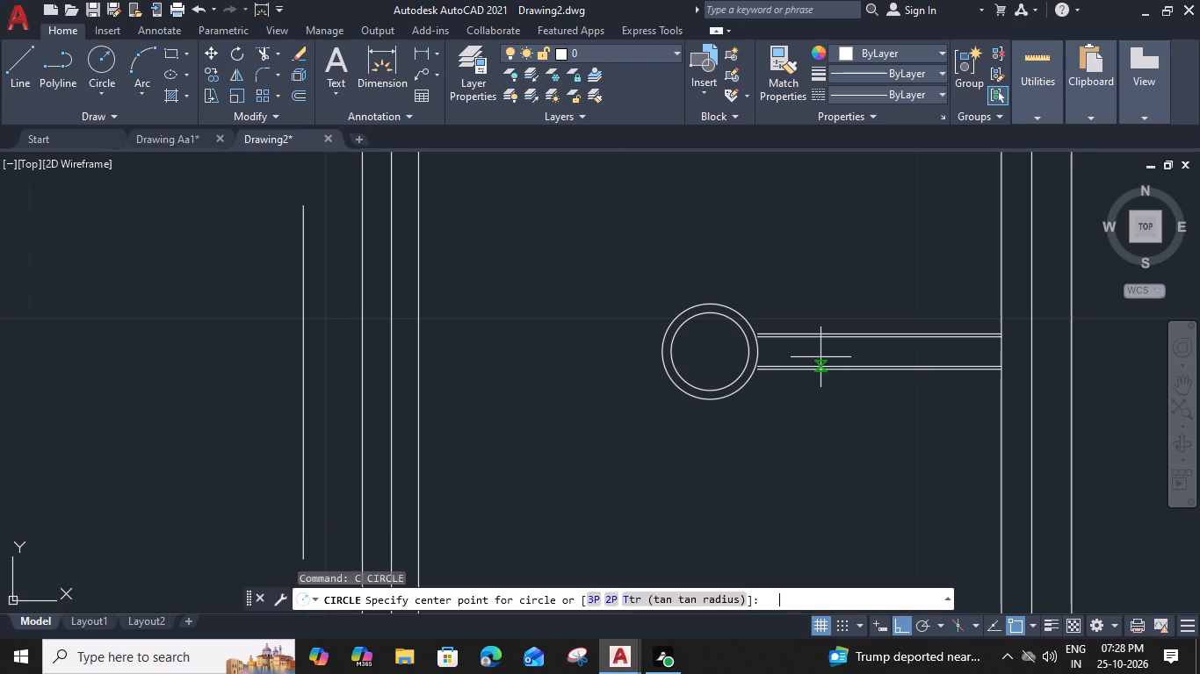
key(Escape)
Draw a short vertical line across the double horizontal lines, from the uppermost to the lowermost, about midway along them.
text(L)
key(space)
scroll(829, 343, up, 2)
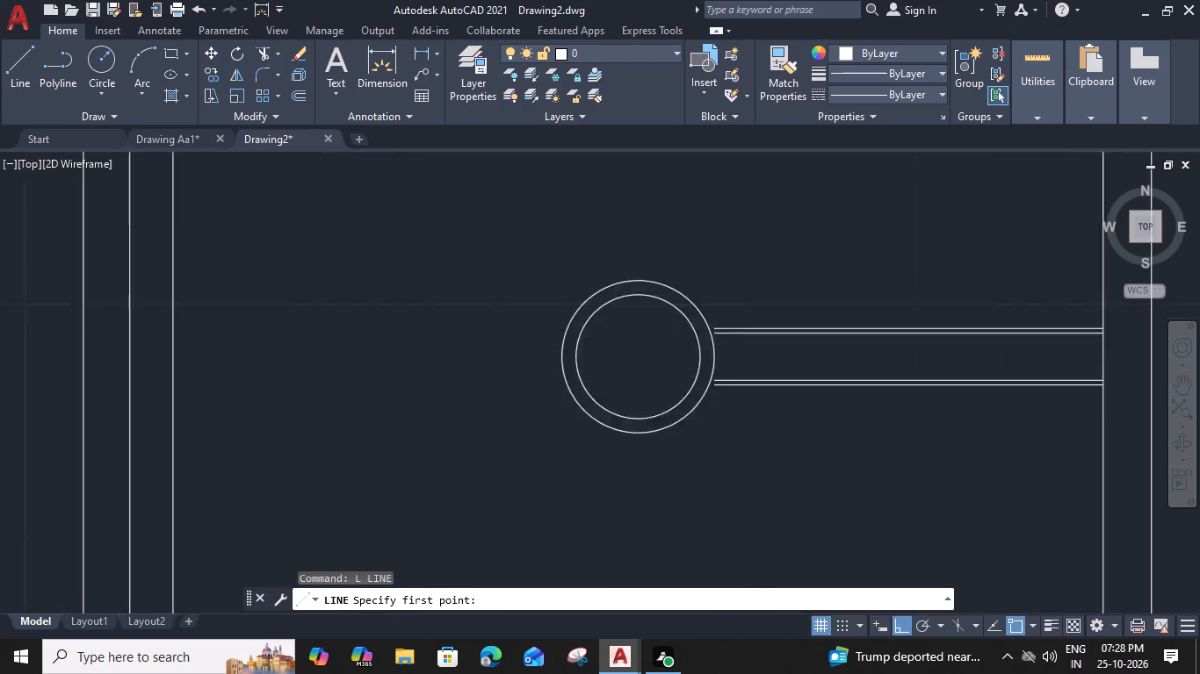
scroll(942, 319, down, 1)
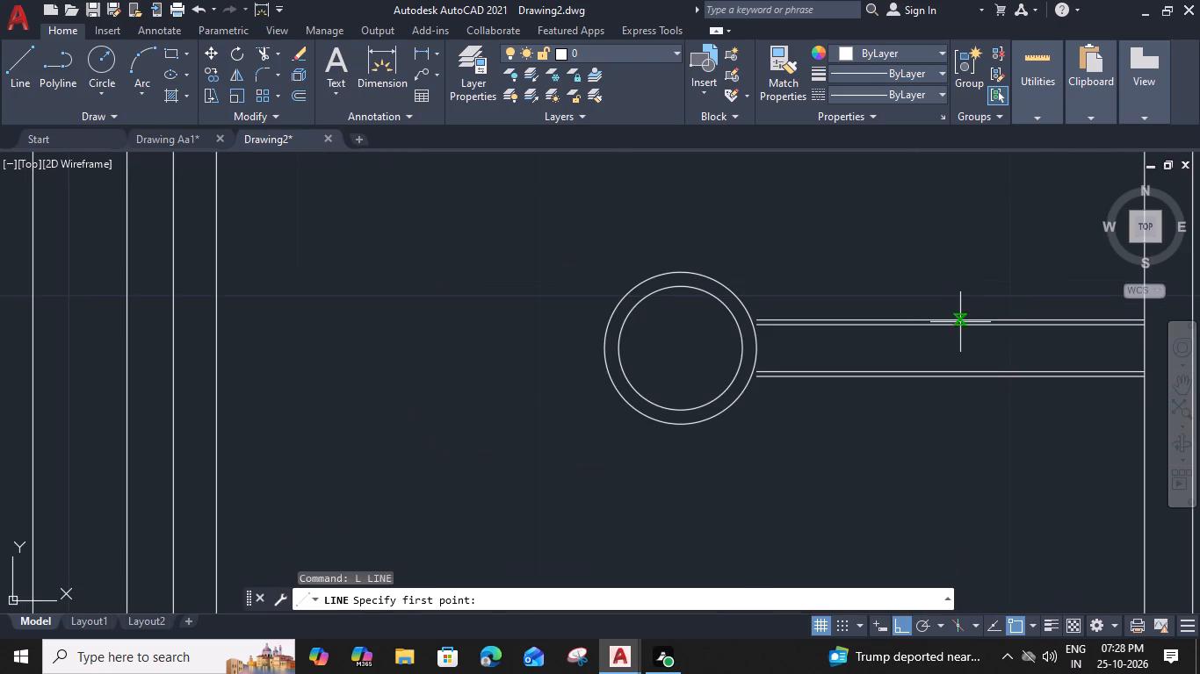
click(955, 320)
click(955, 378)
key(space)
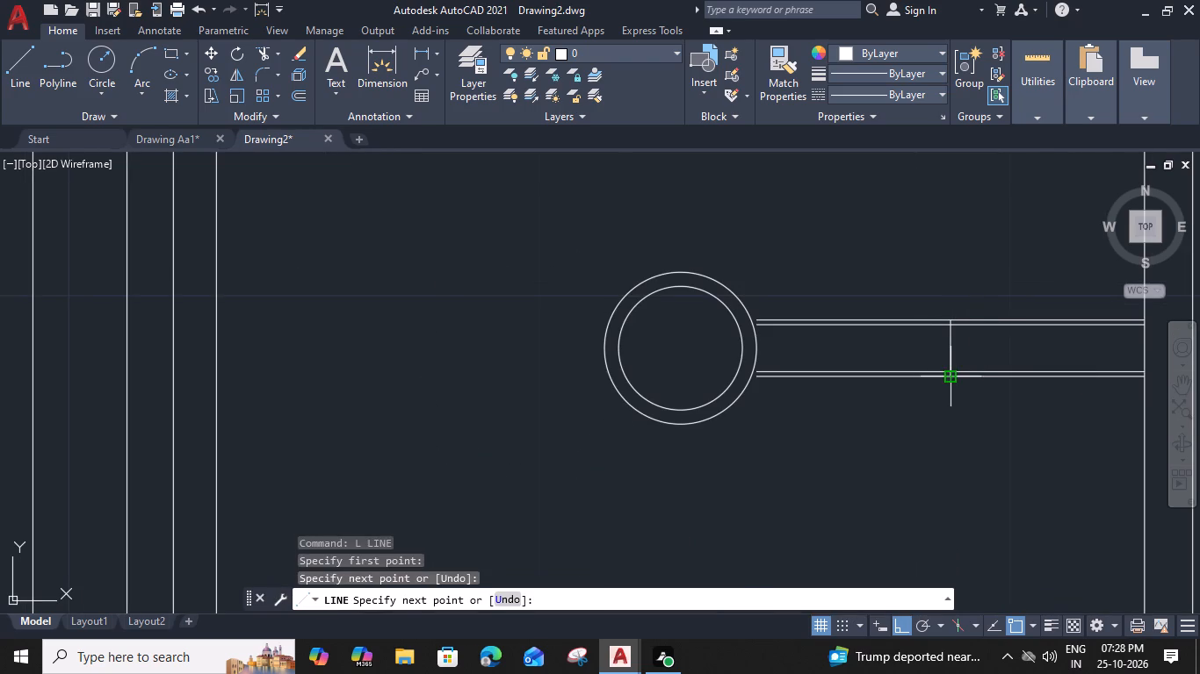
Draw a circle centred on the short vertical line's midpoint, reaching just beyond the outermost faucet lines.
text(C)
key(space)
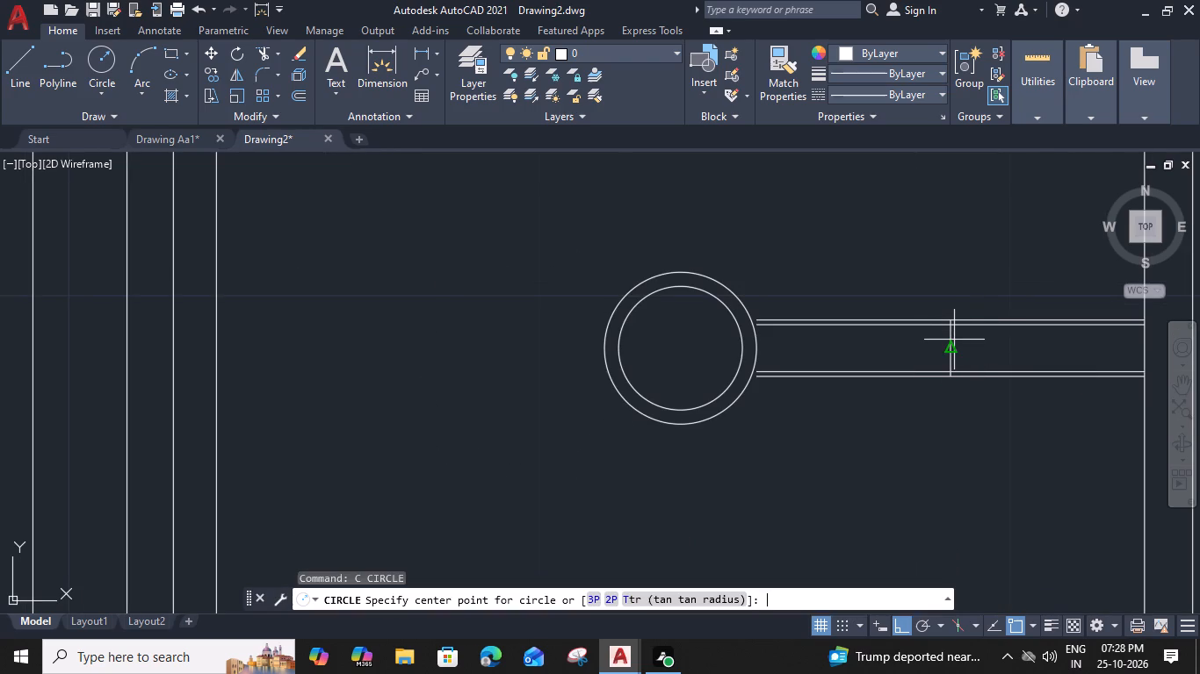
scroll(952, 347, up, 1)
click(951, 346)
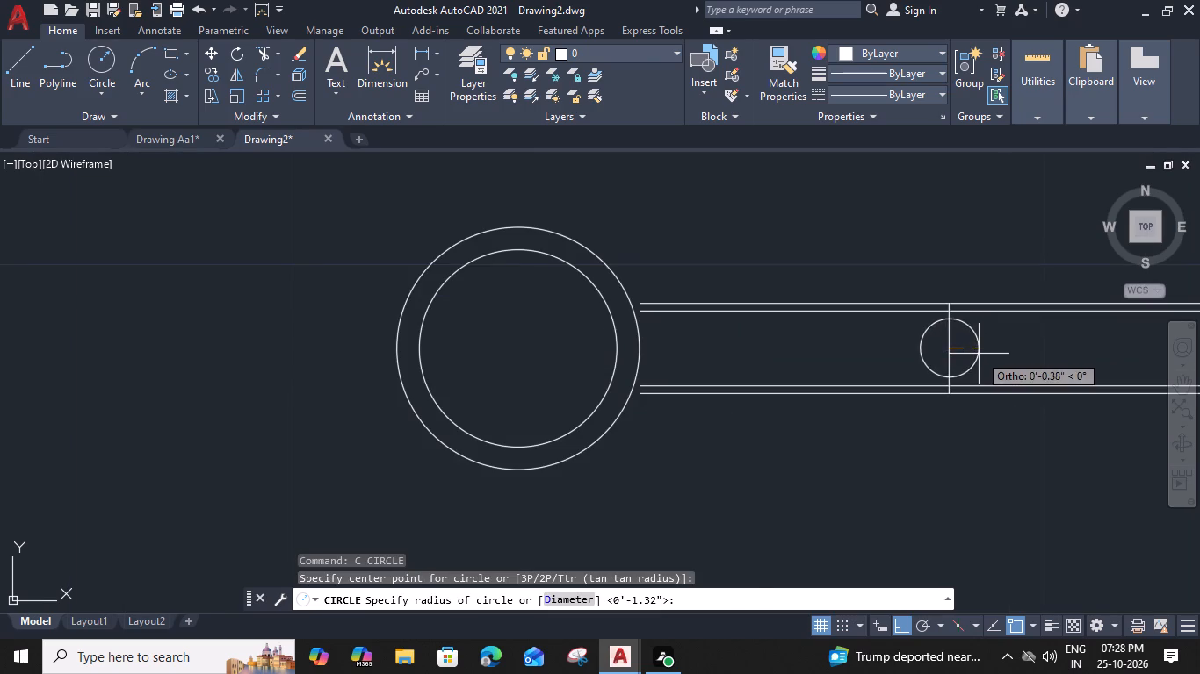
scroll(979, 354, up, 1)
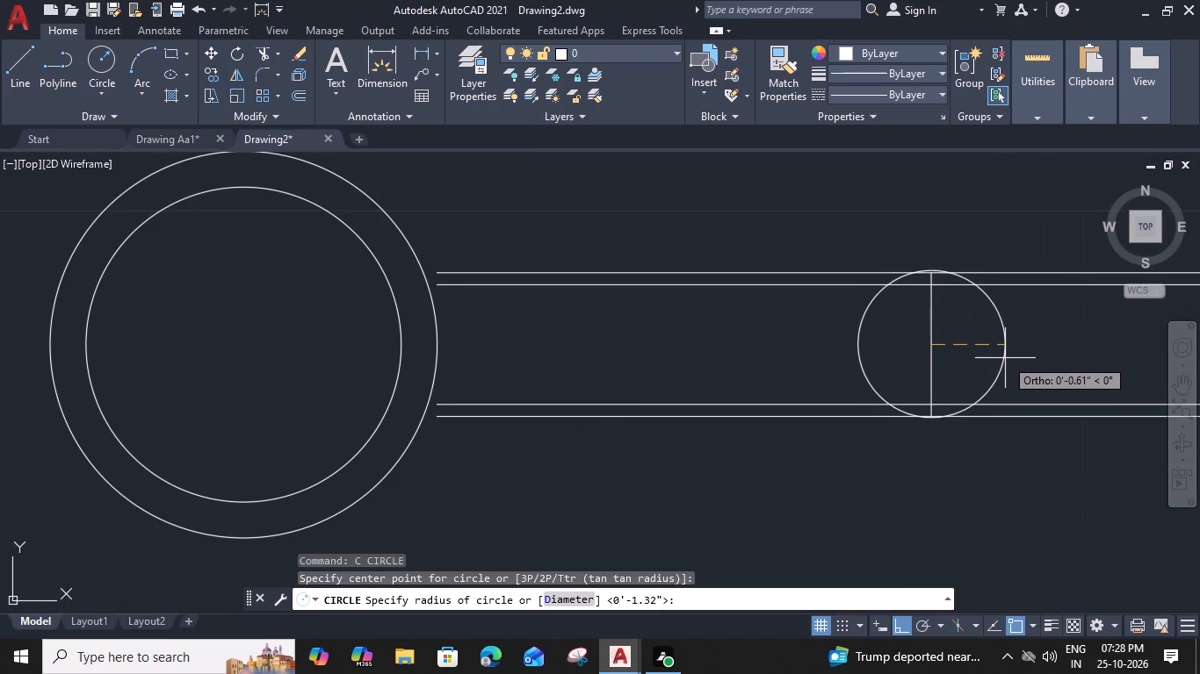
click(1013, 359)
click(1013, 363)
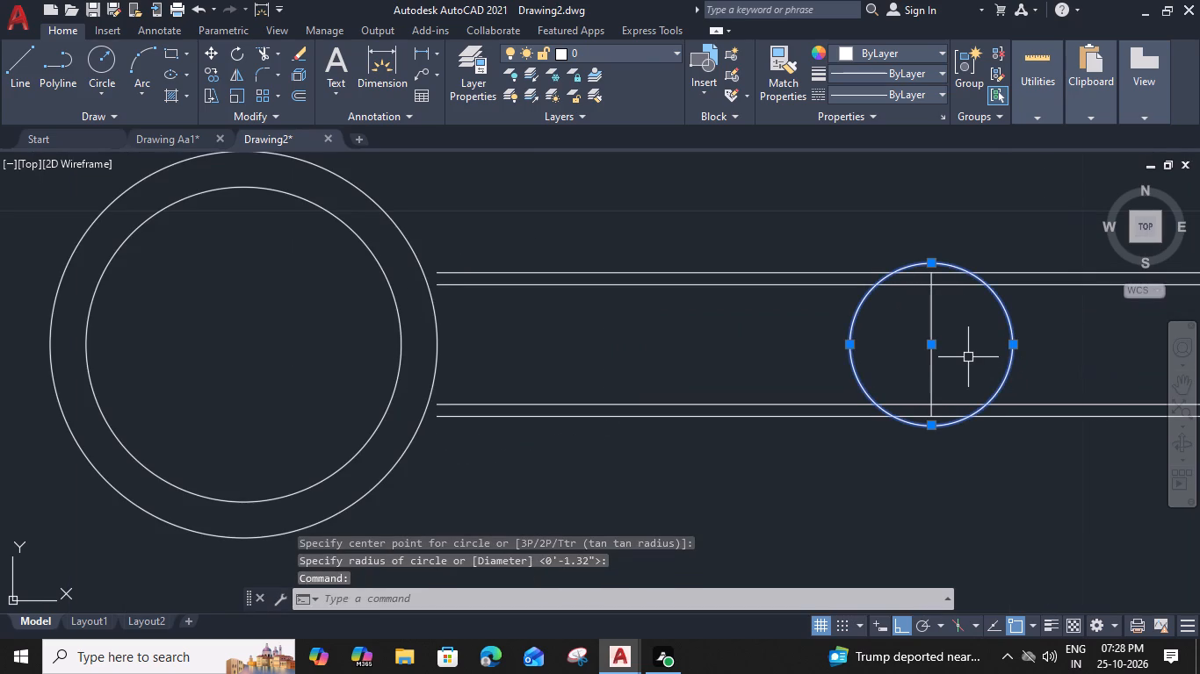
key(Escape)
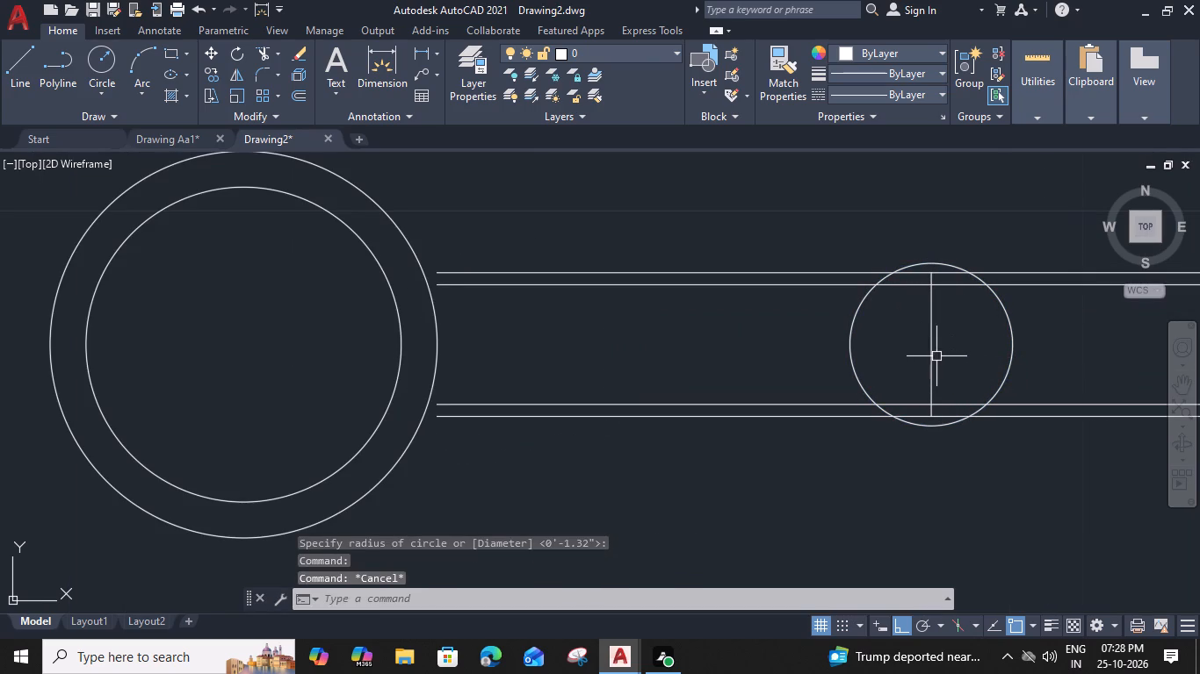
Erase the short vertical line inside the new faucet circle.
click(933, 354)
key(Print)
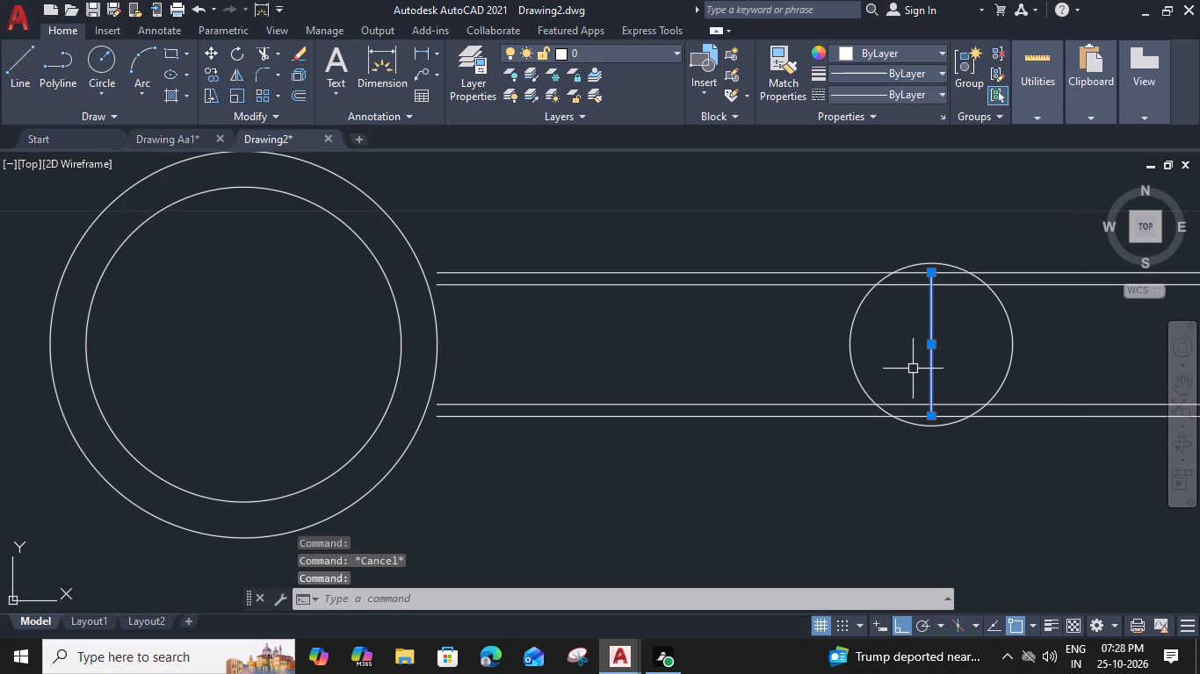
key(Delete)
Trim away the four horizontal faucet lines between the drain circles and the new faucet circle.
text(TR)
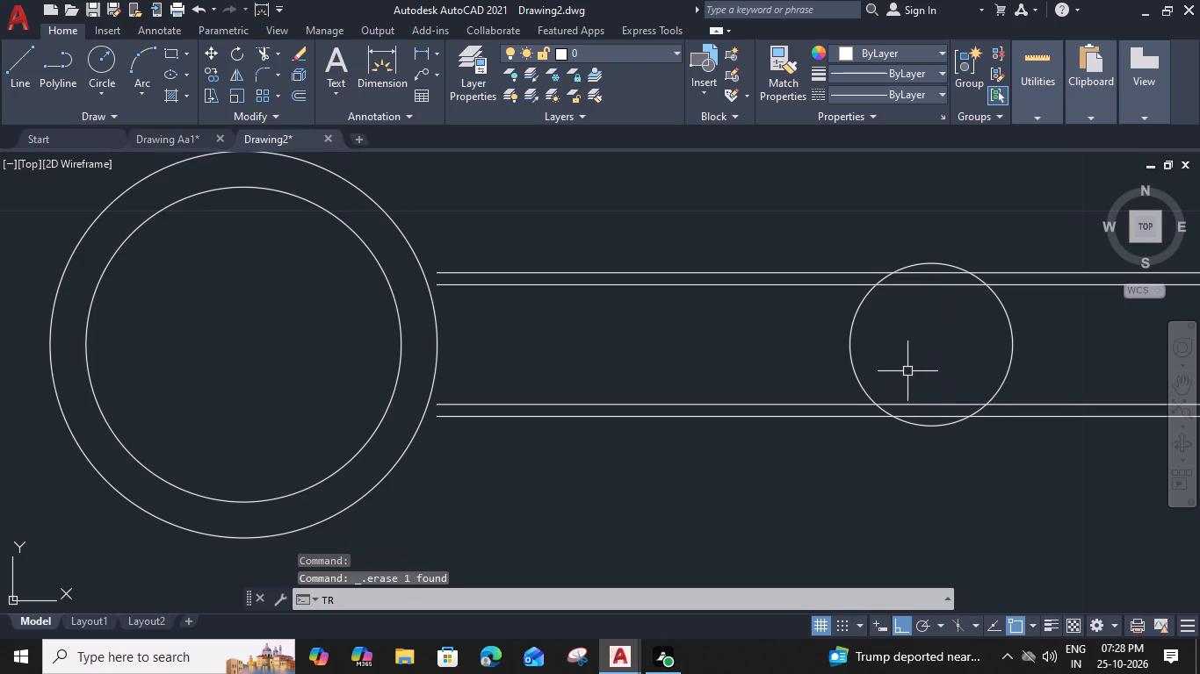
key(space)
click(796, 250)
click(798, 444)
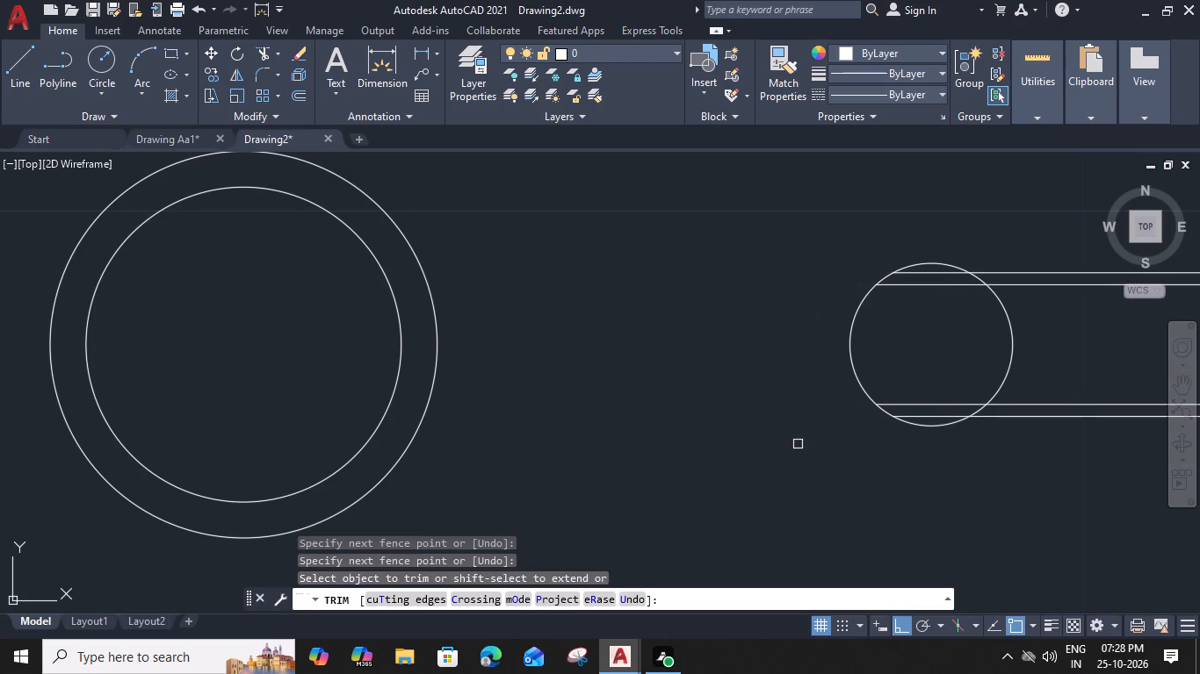
key(grave)
key(Escape)
Trim off the portions of the four horizontal faucet lines that lie inside the faucet circle.
middle_drag(832, 445, 705, 433)
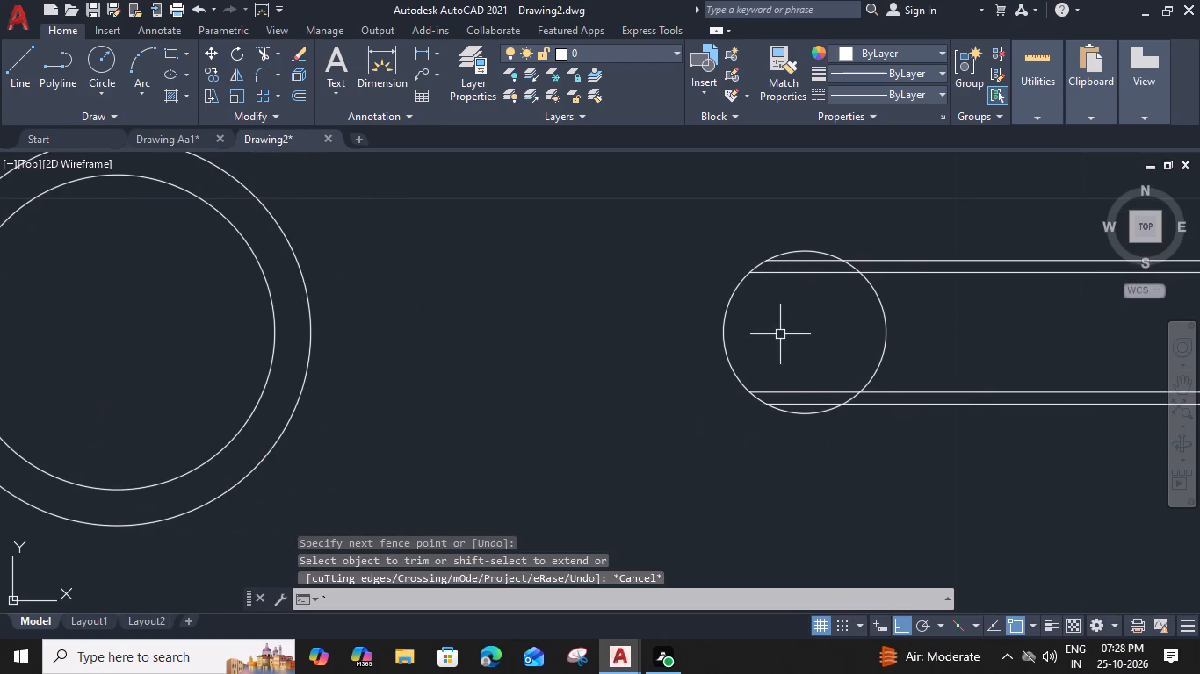
key(t)
key(r)
key(space)
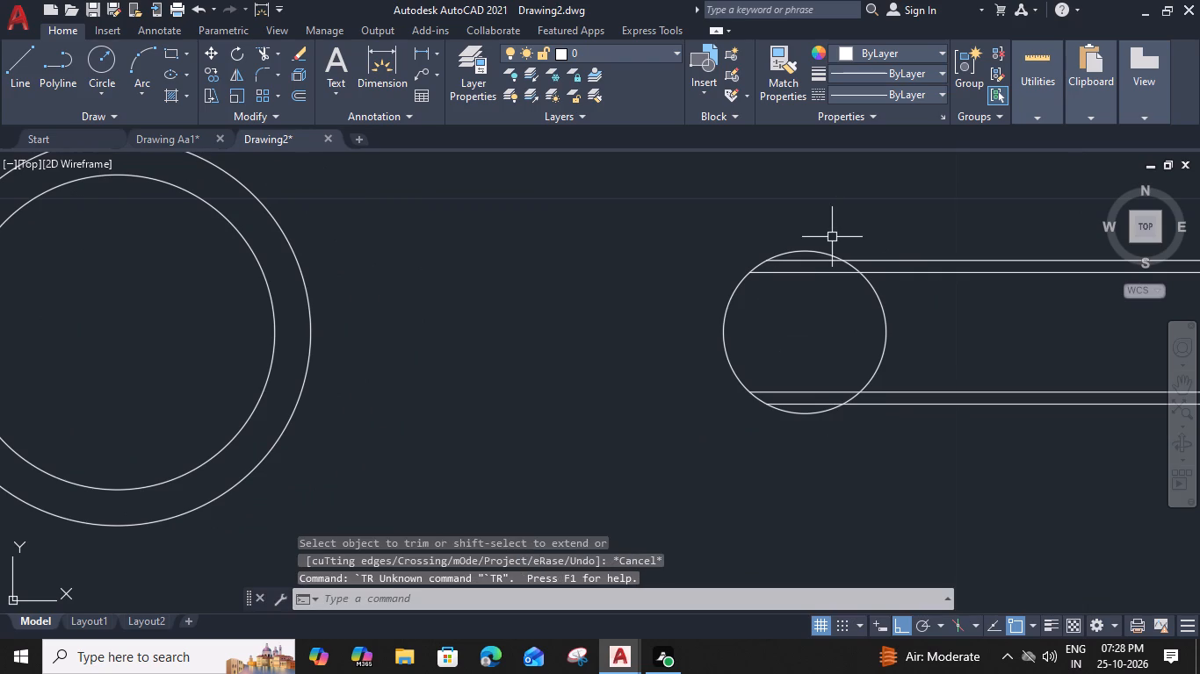
key(Escape)
text(TR)
key(space)
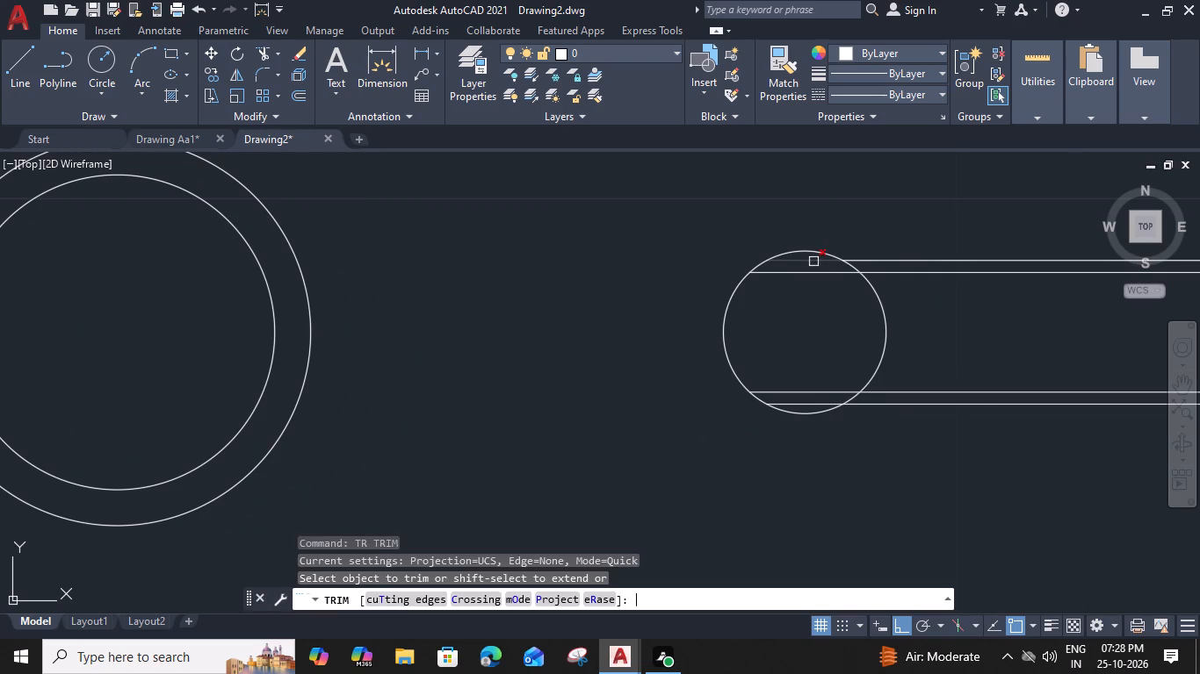
click(813, 262)
click(813, 273)
click(810, 264)
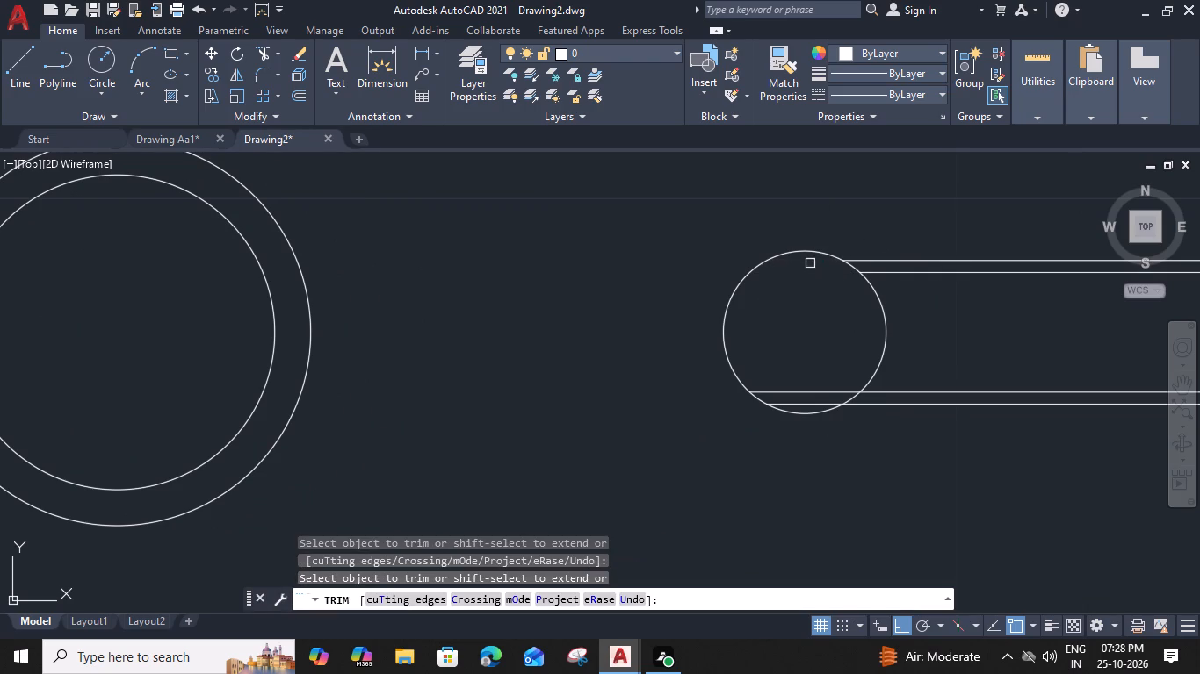
click(806, 402)
click(808, 389)
key(Escape)
Offset the faucet circle 0.4" inward.
click(882, 348)
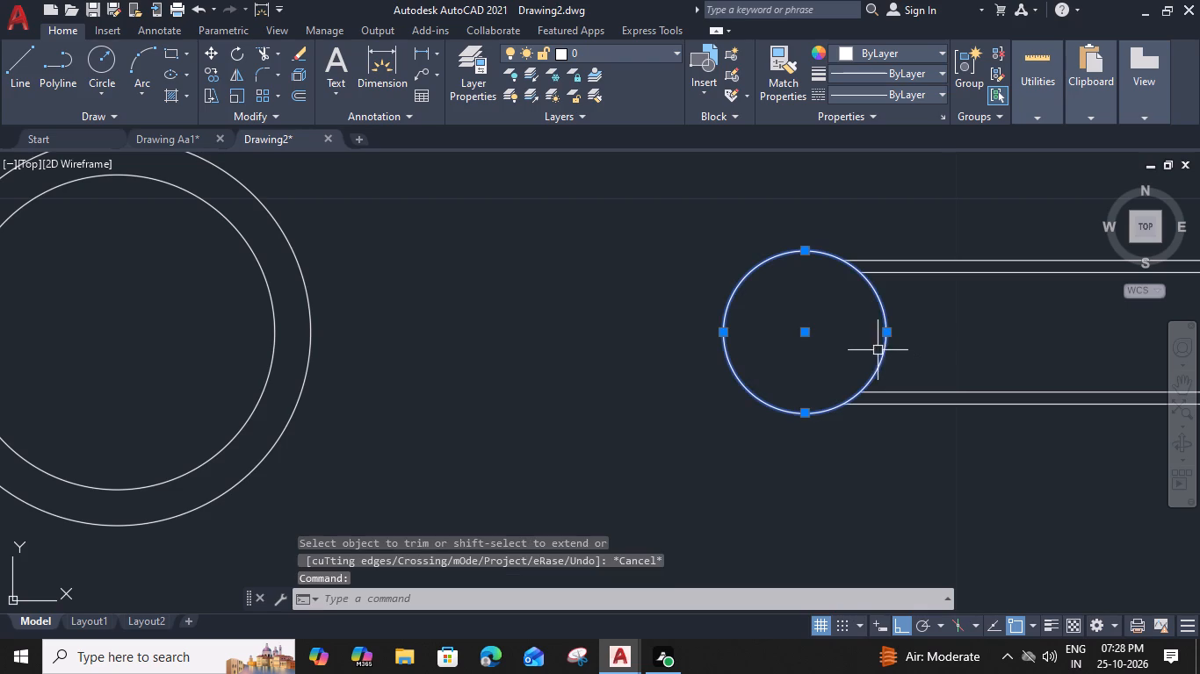
text(O 0.)
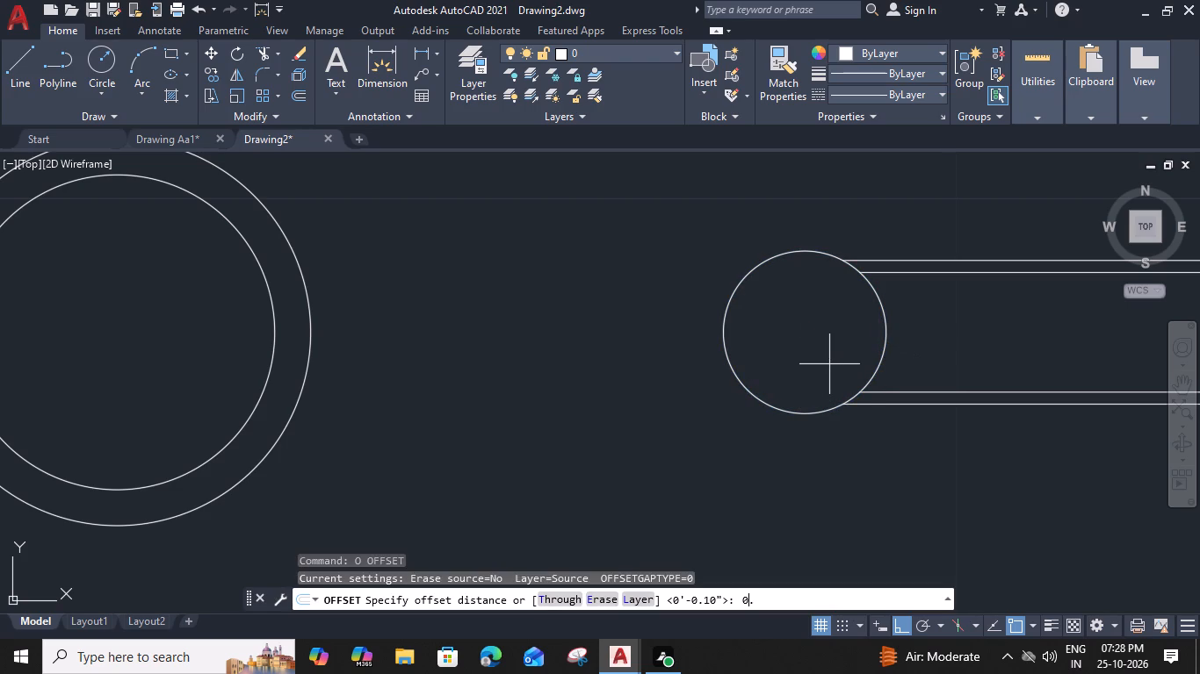
text(4")
key(Return)
click(814, 348)
key(Escape)
Extend the four faucet lines past the rounded basin to the sink's outer rectangular edge.
scroll(819, 348, down, 3)
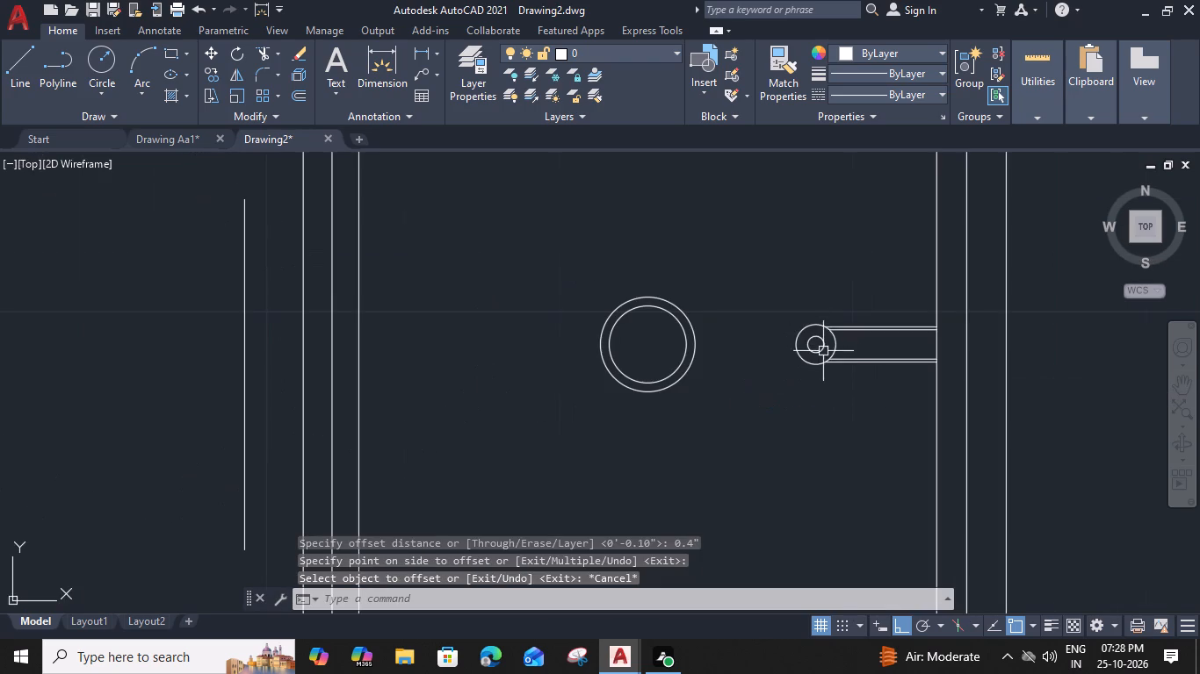
middle_drag(890, 370, 761, 386)
text(TR)
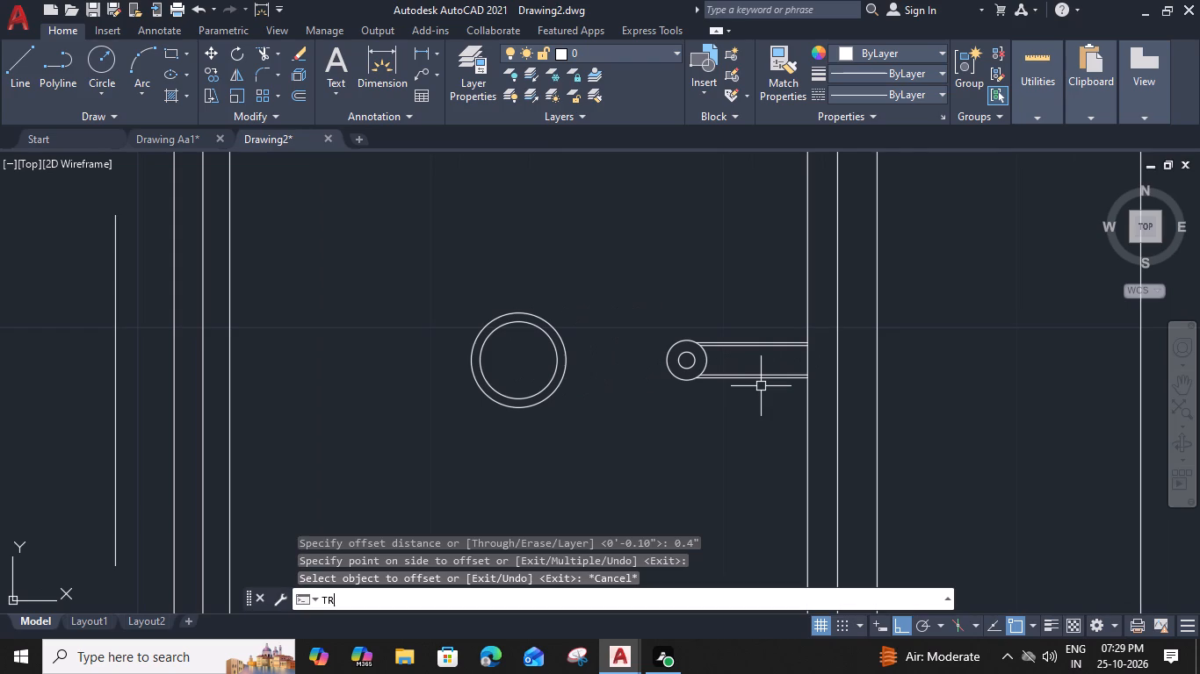
key(Escape)
text(EX)
key(space)
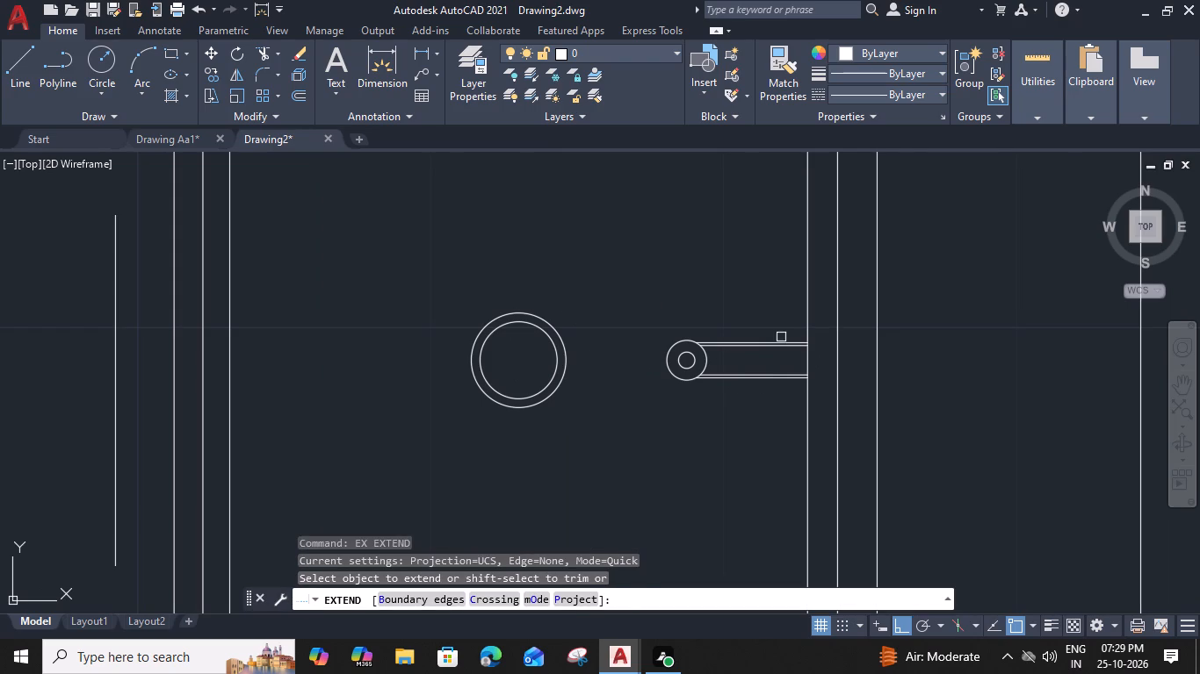
click(785, 312)
click(777, 410)
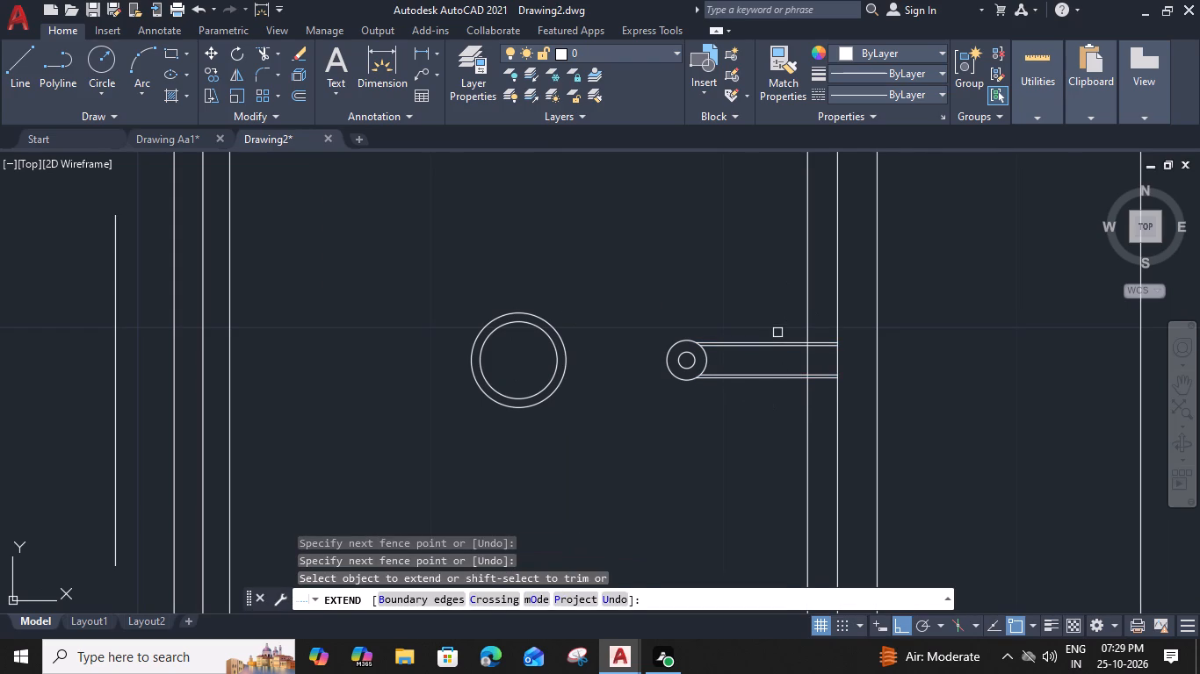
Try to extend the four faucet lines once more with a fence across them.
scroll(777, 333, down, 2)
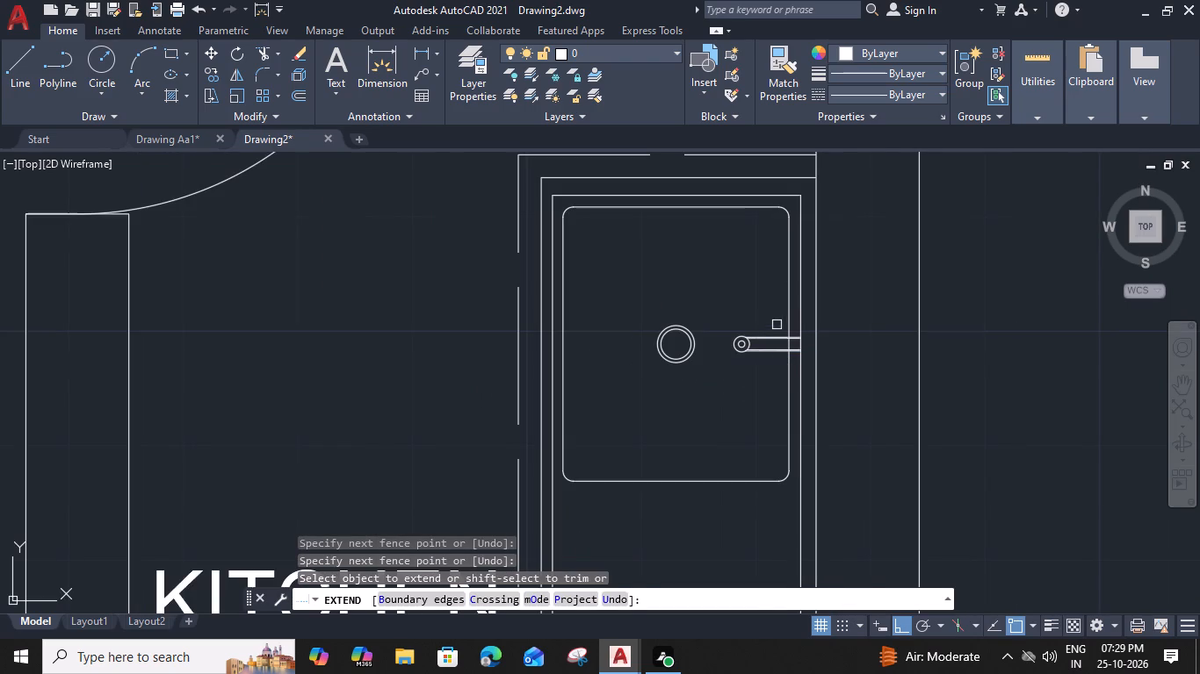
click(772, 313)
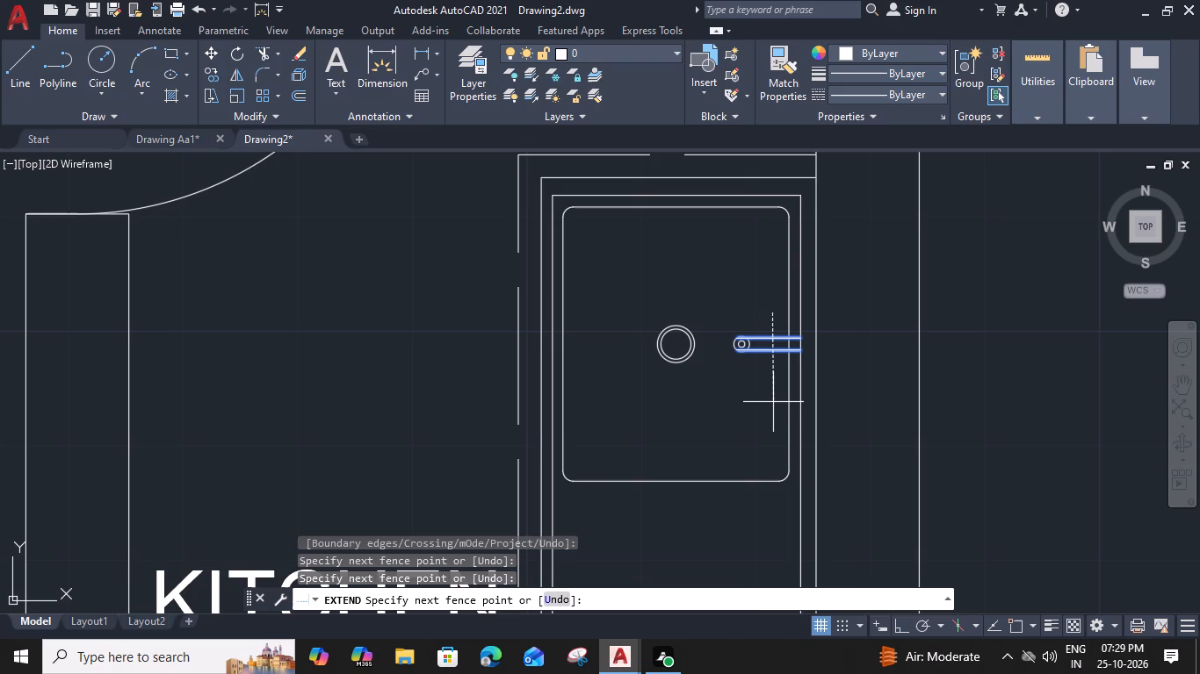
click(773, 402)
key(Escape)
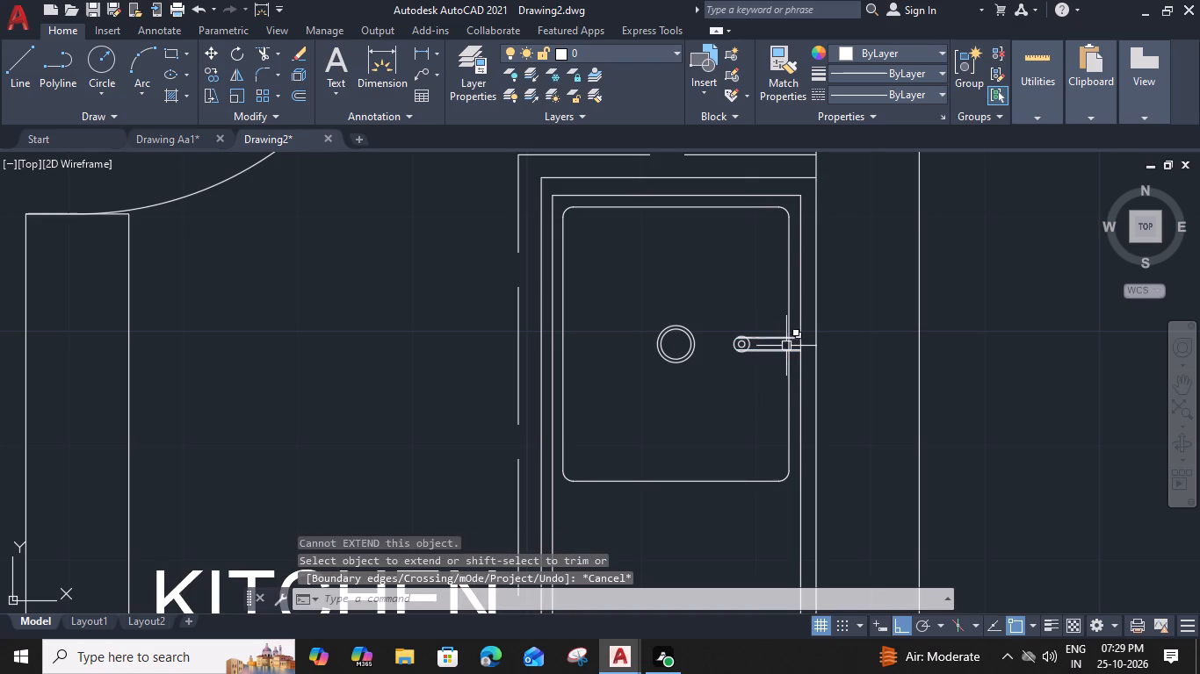
Trim the rounded basin's edge where it crosses the faucet, between the faucet's outermost lines.
text(TR)
key(space)
scroll(784, 349, up, 3)
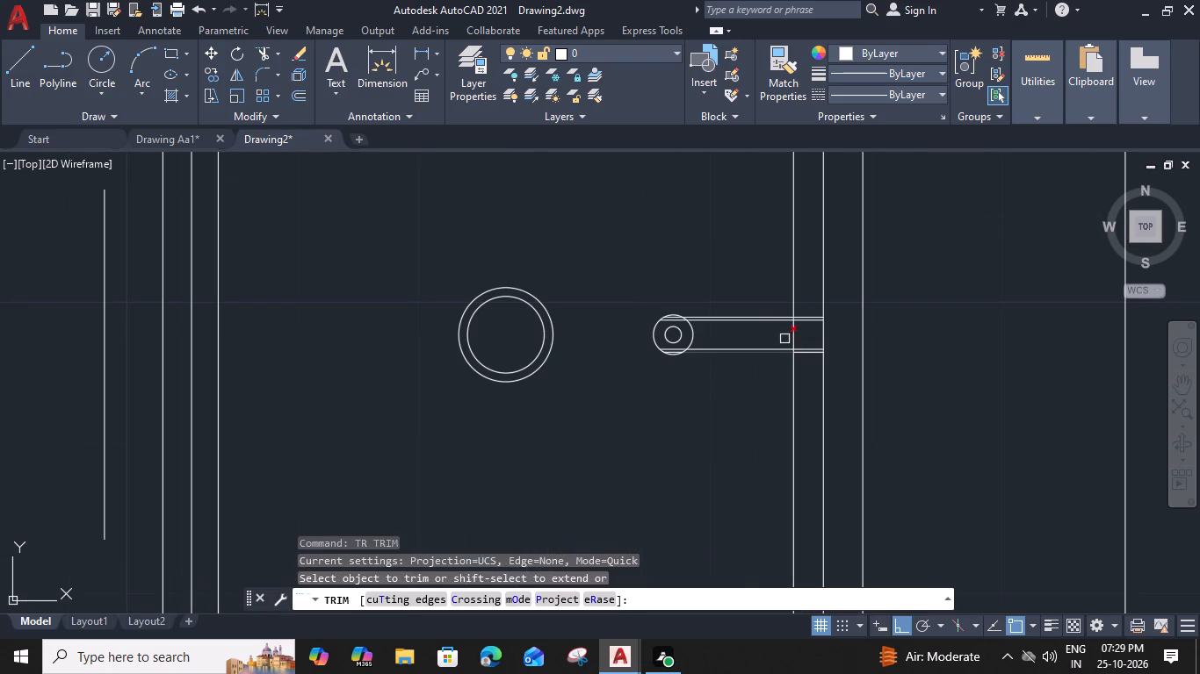
click(792, 334)
scroll(793, 312, up, 6)
click(795, 348)
scroll(795, 348, down, 3)
scroll(803, 462, up, 3)
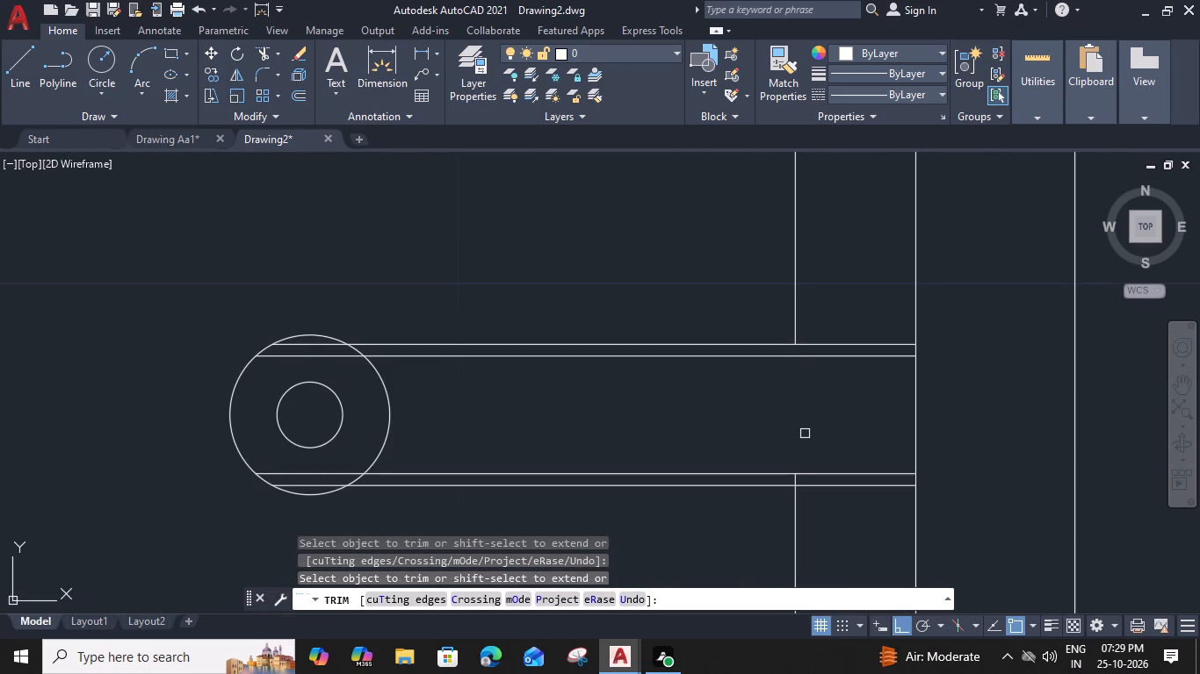
click(770, 545)
scroll(771, 543, down, 7)
key(Escape)
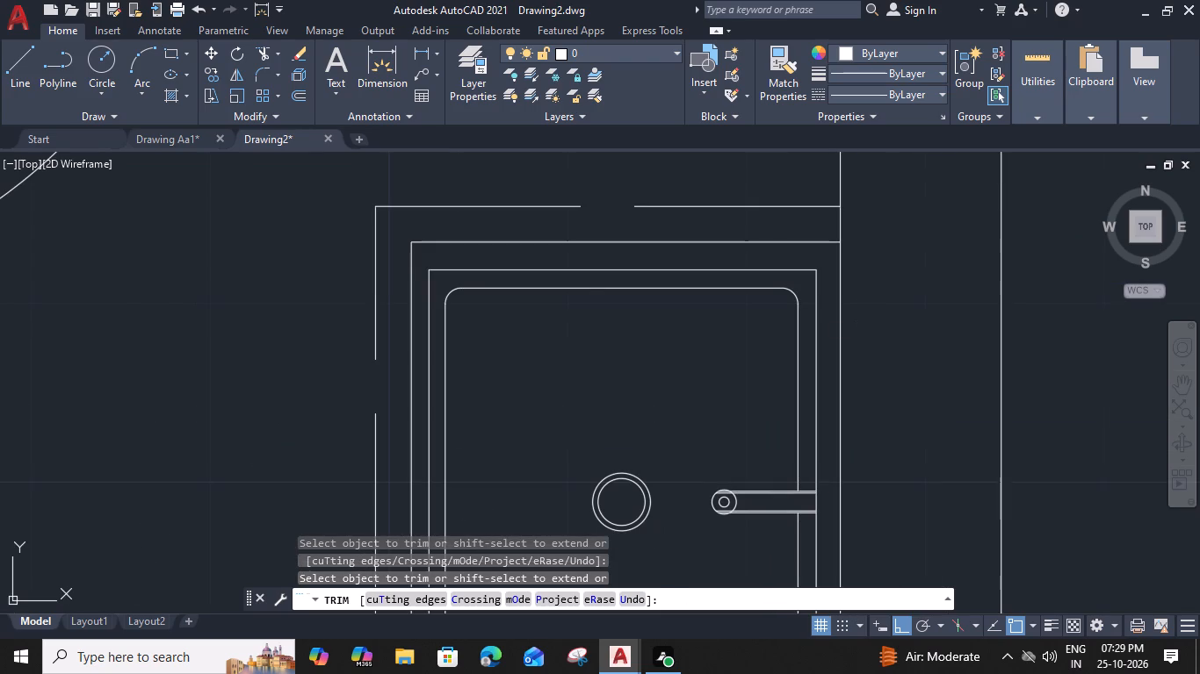
Trim the upper and lower pairs of faucet lines back to the outer faucet circle, clearing its interior.
scroll(858, 332, down, 2)
scroll(808, 391, up, 4)
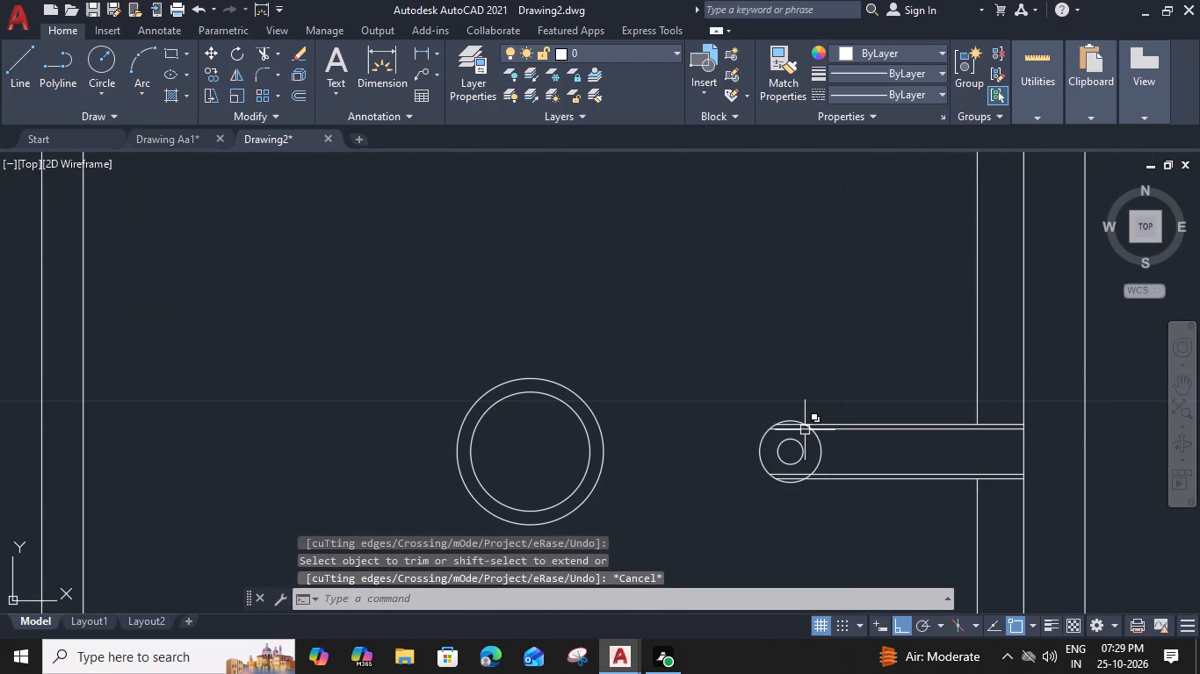
text(TR)
key(space)
scroll(805, 430, up, 4)
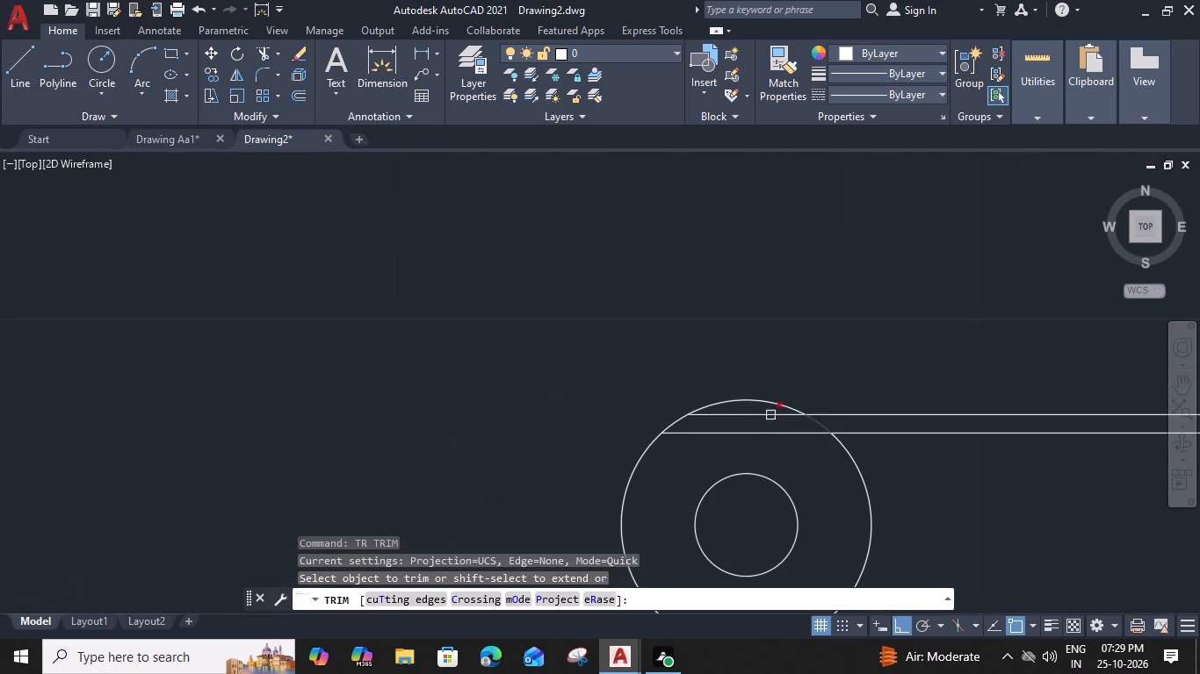
click(764, 410)
click(764, 444)
middle_drag(766, 446, 747, 266)
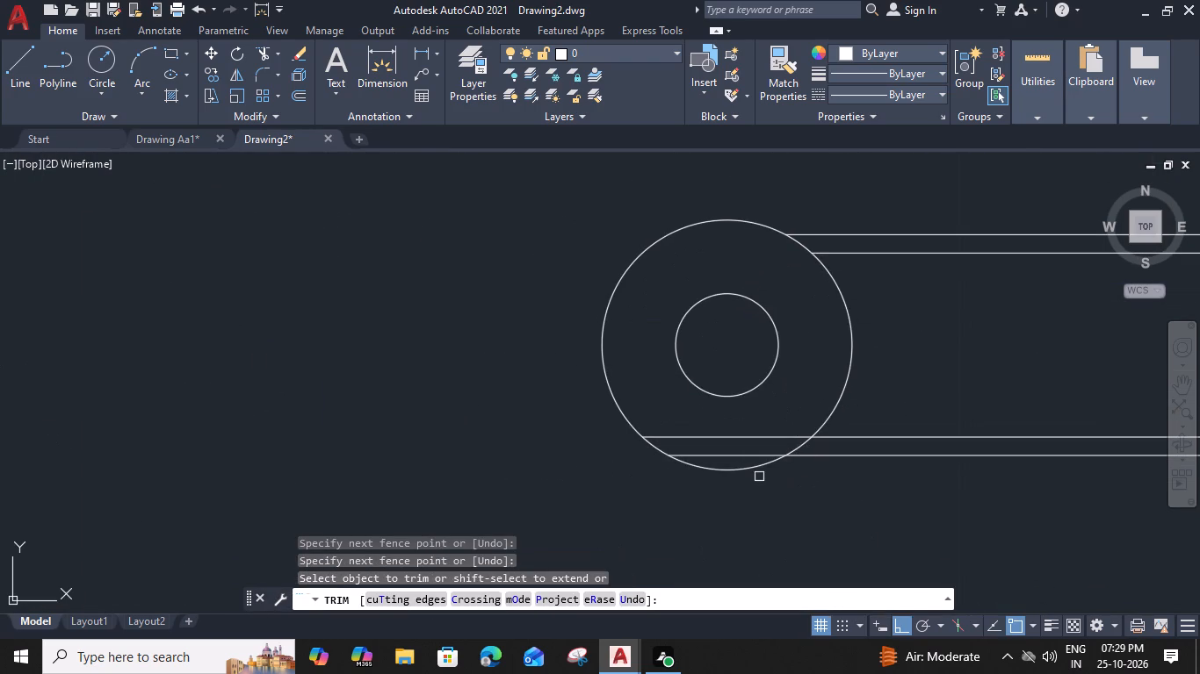
click(744, 463)
click(755, 429)
key(Escape)
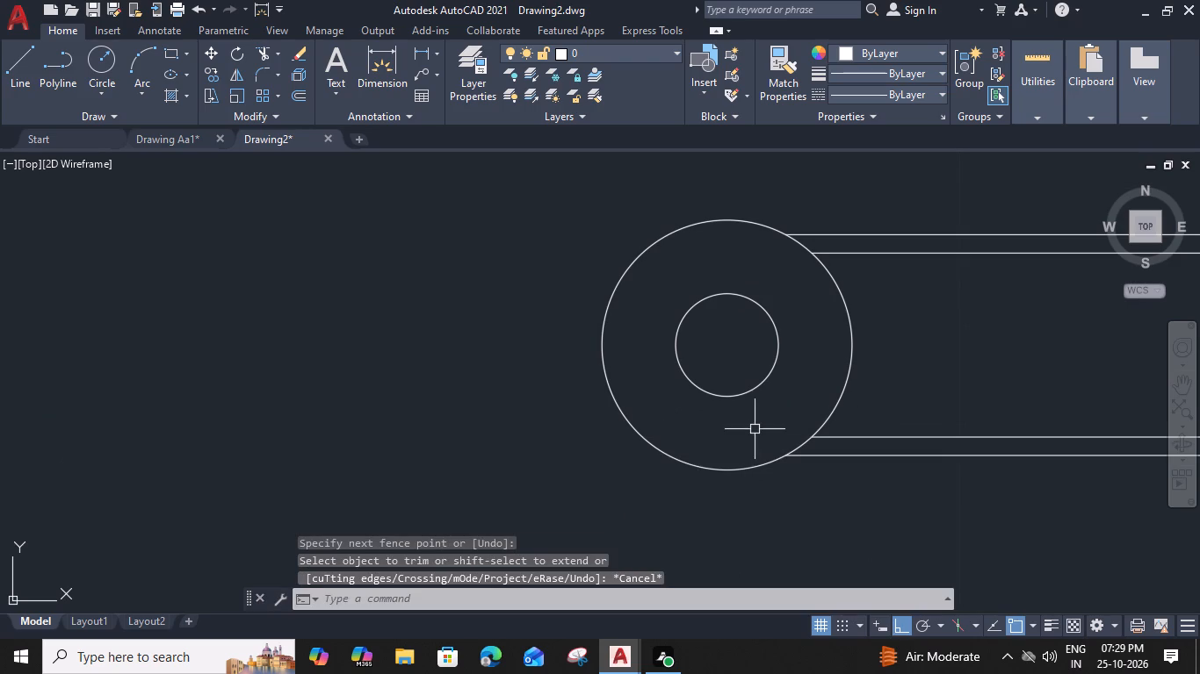
Draw a vertical line through the drain's centre, from the top to the bottom of its outer circle.
scroll(755, 429, down, 3)
scroll(886, 401, down, 3)
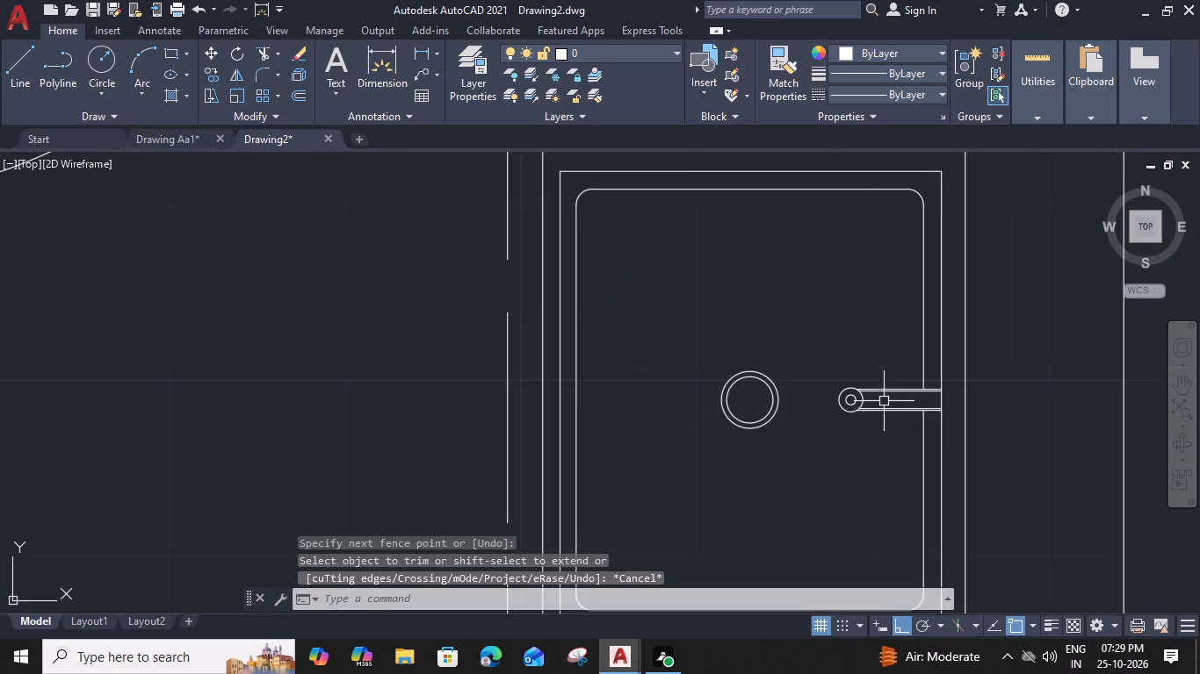
text(L)
key(space)
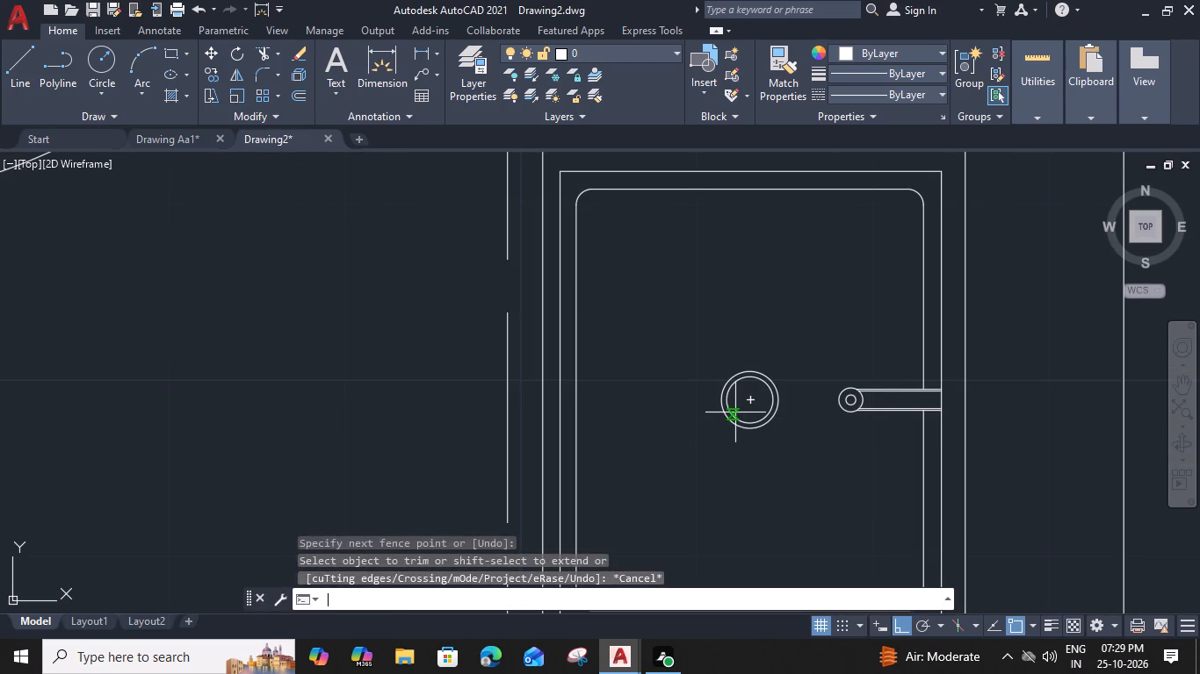
scroll(741, 412, up, 3)
click(778, 252)
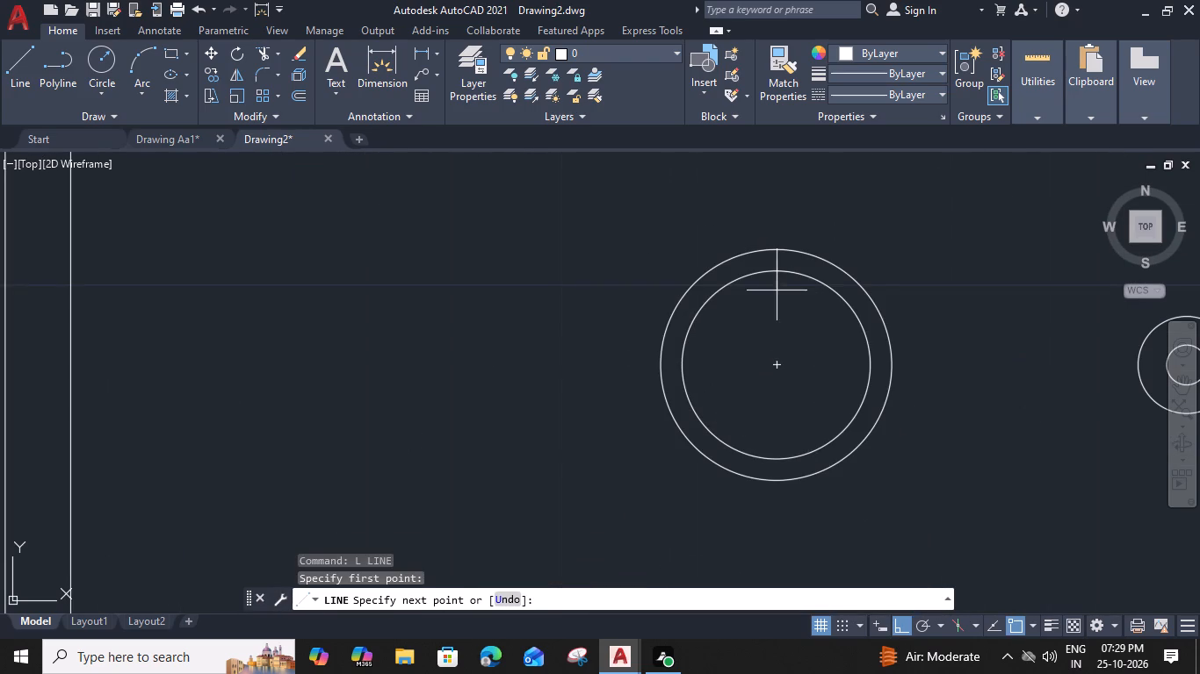
click(780, 479)
key(space)
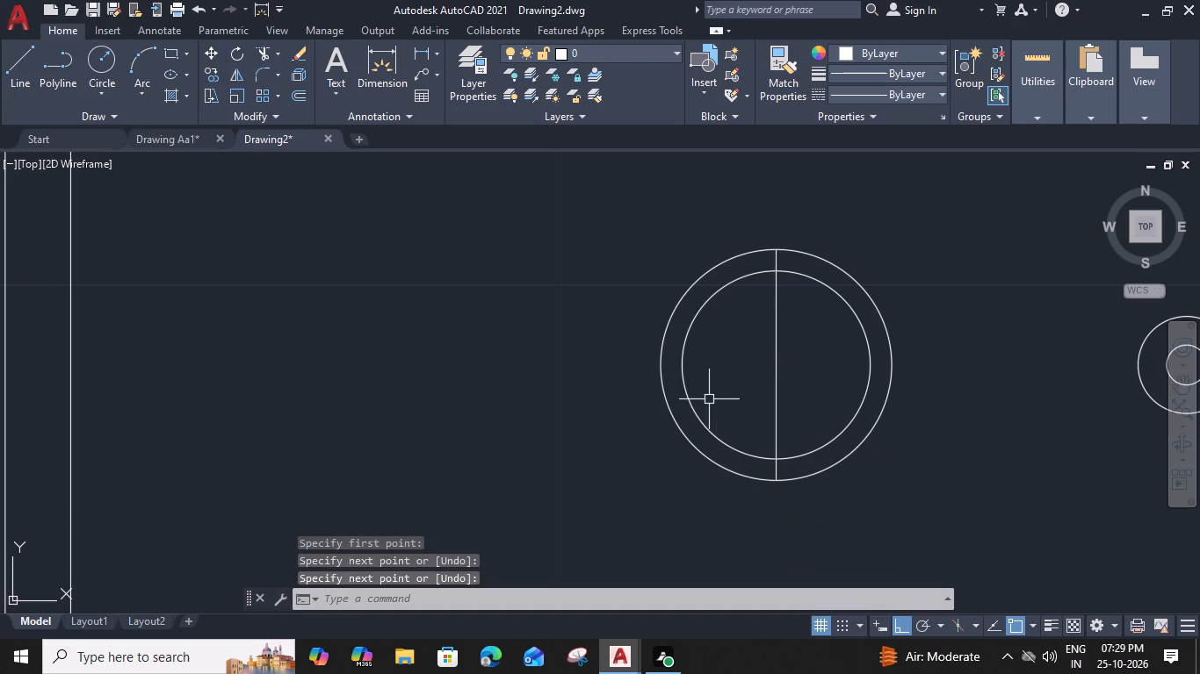
Draw a horizontal line and two crossing diagonals through the drain's centre, each spanning the outer circle from edge to edge.
key(space)
click(661, 358)
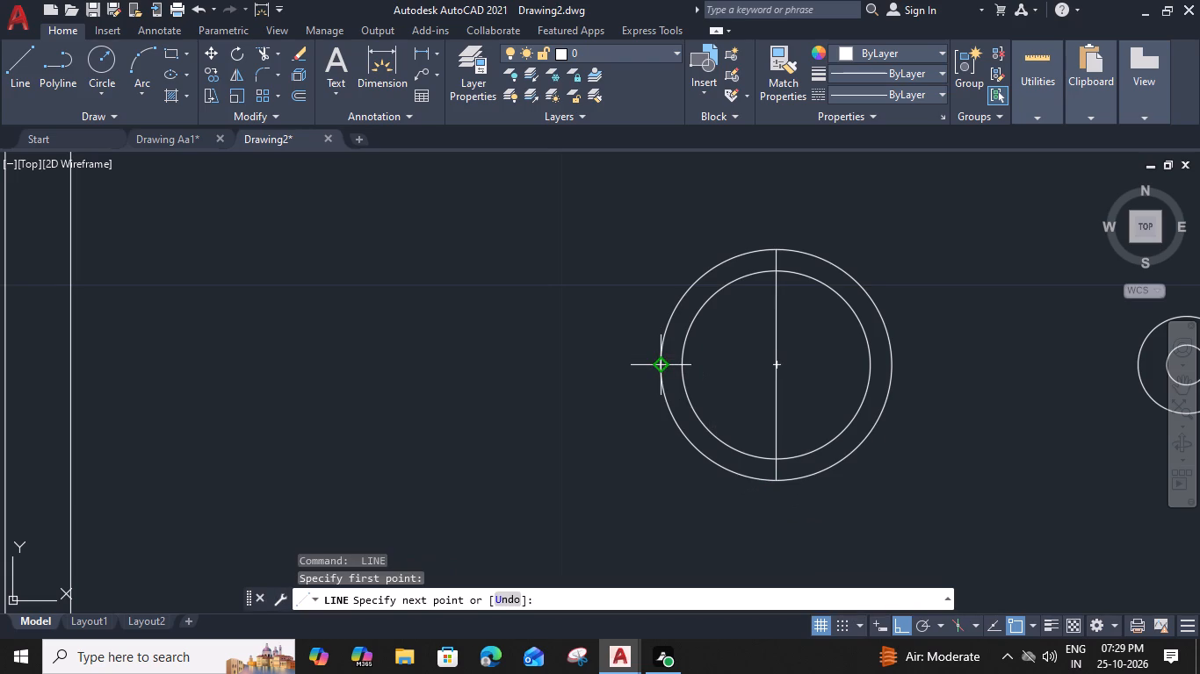
click(890, 362)
key(space)
key(space)
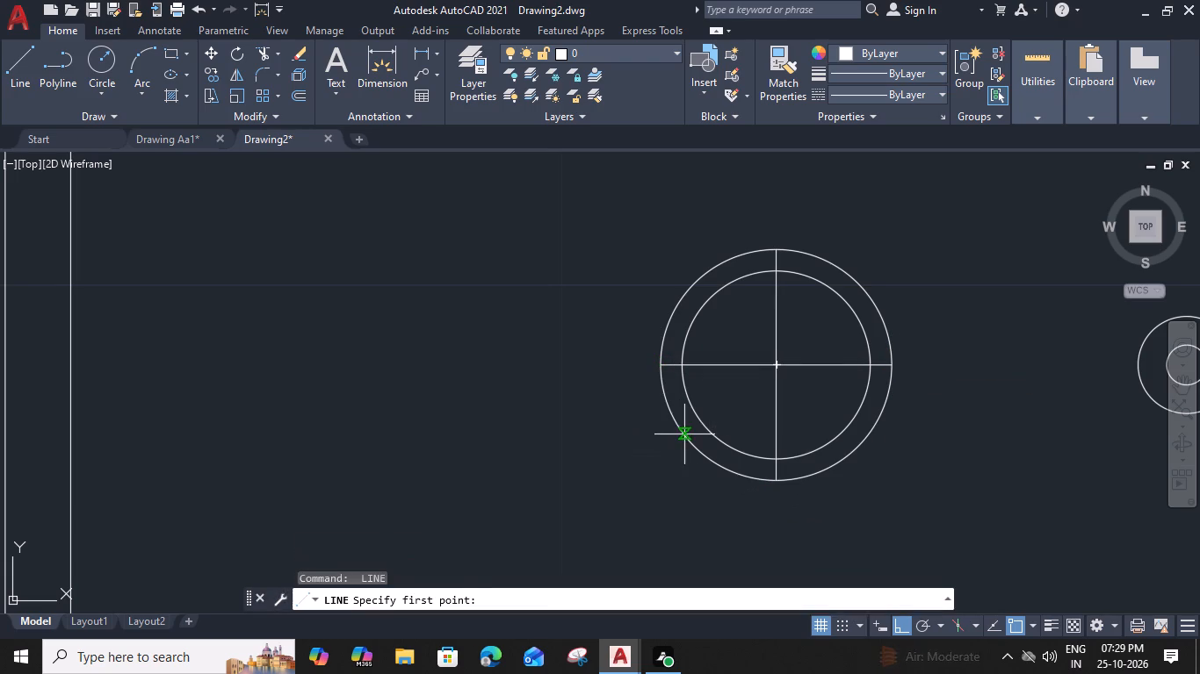
click(696, 449)
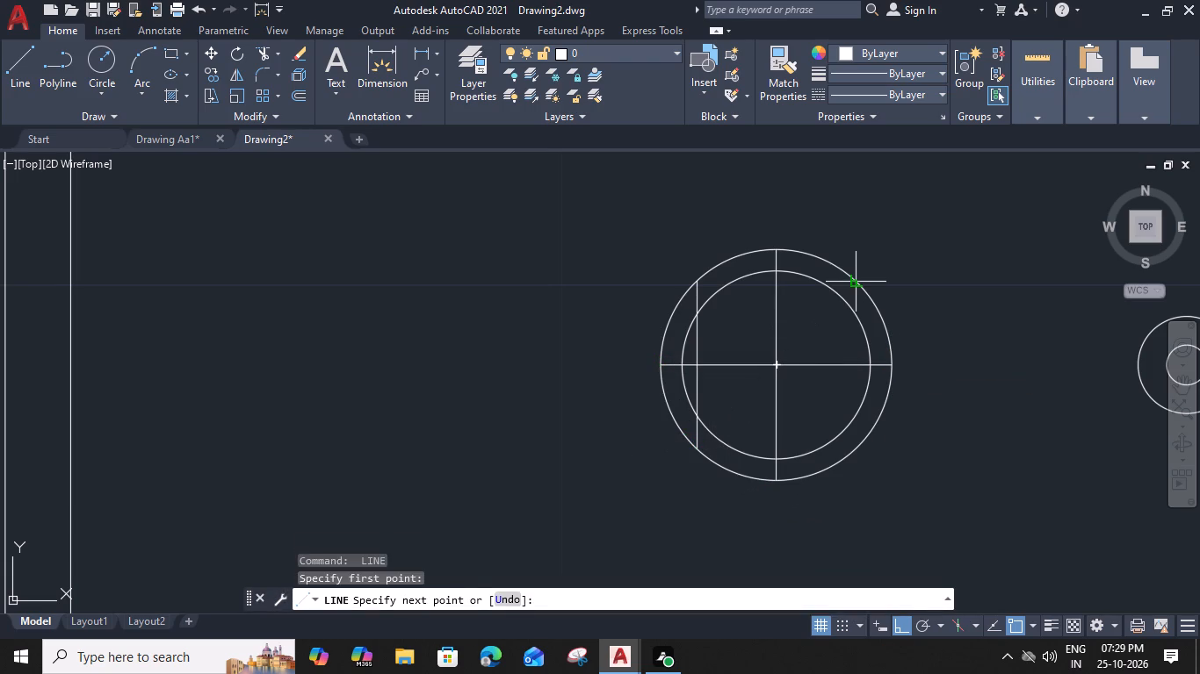
click(851, 283)
key(space)
key(space)
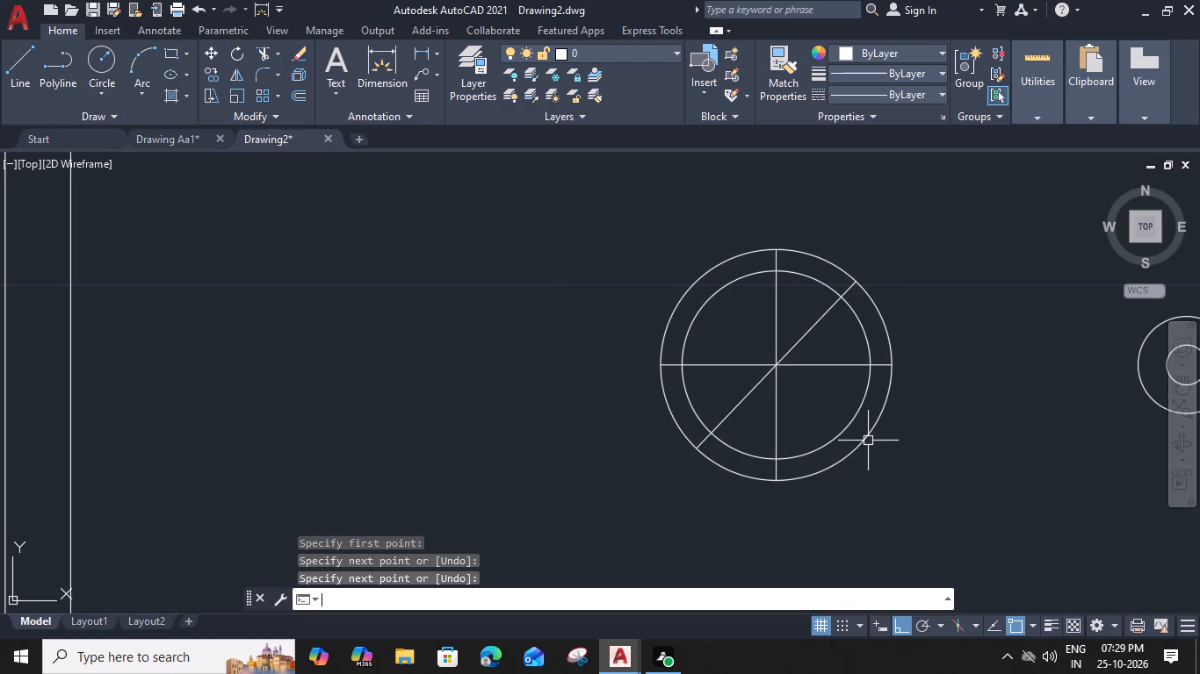
click(864, 441)
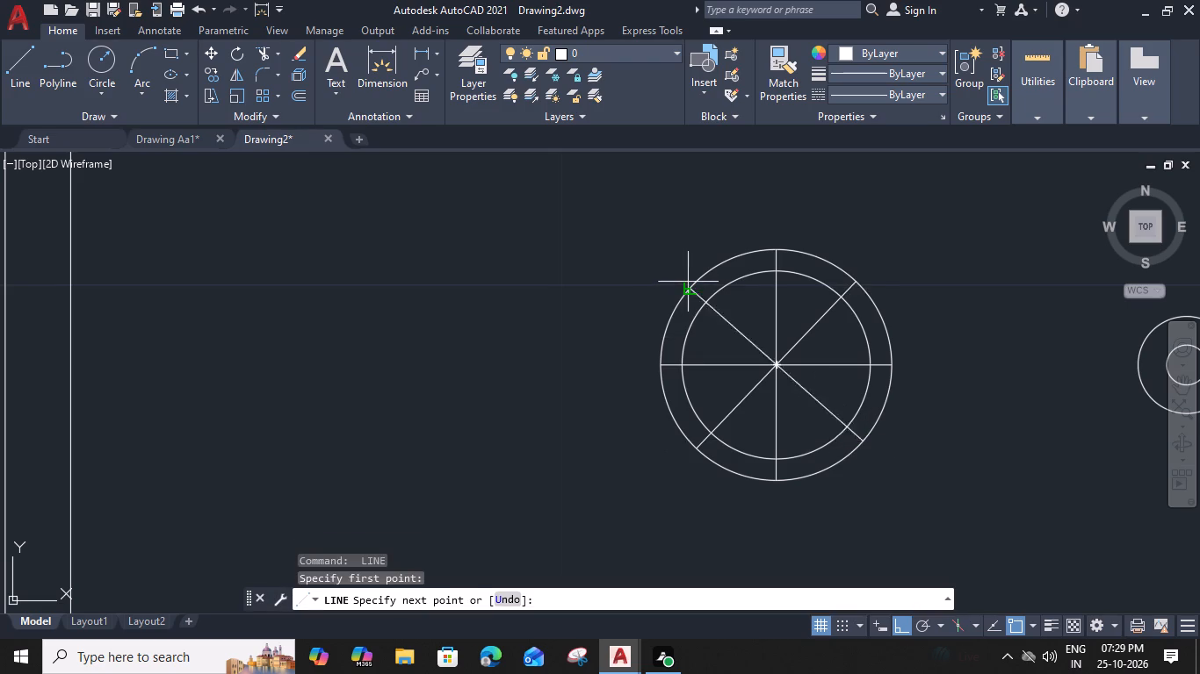
click(688, 282)
key(space)
Draw two steeper lines through the drain's centre, one on each side of the vertical line, across the outer circle.
key(space)
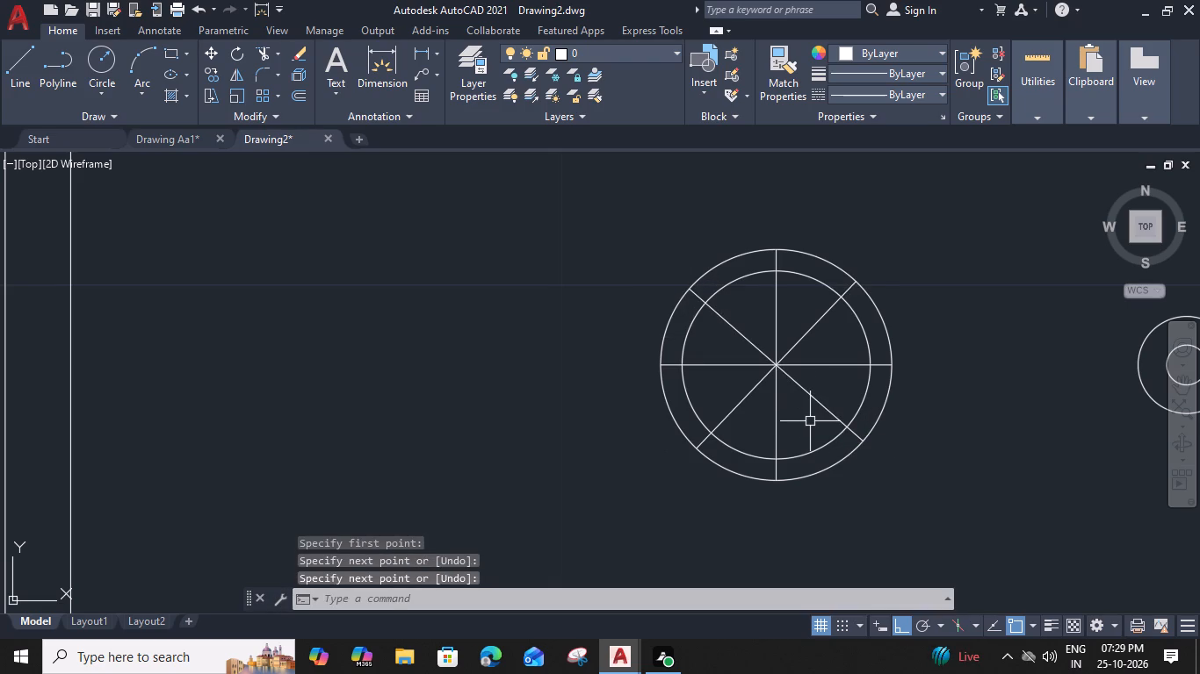
click(738, 474)
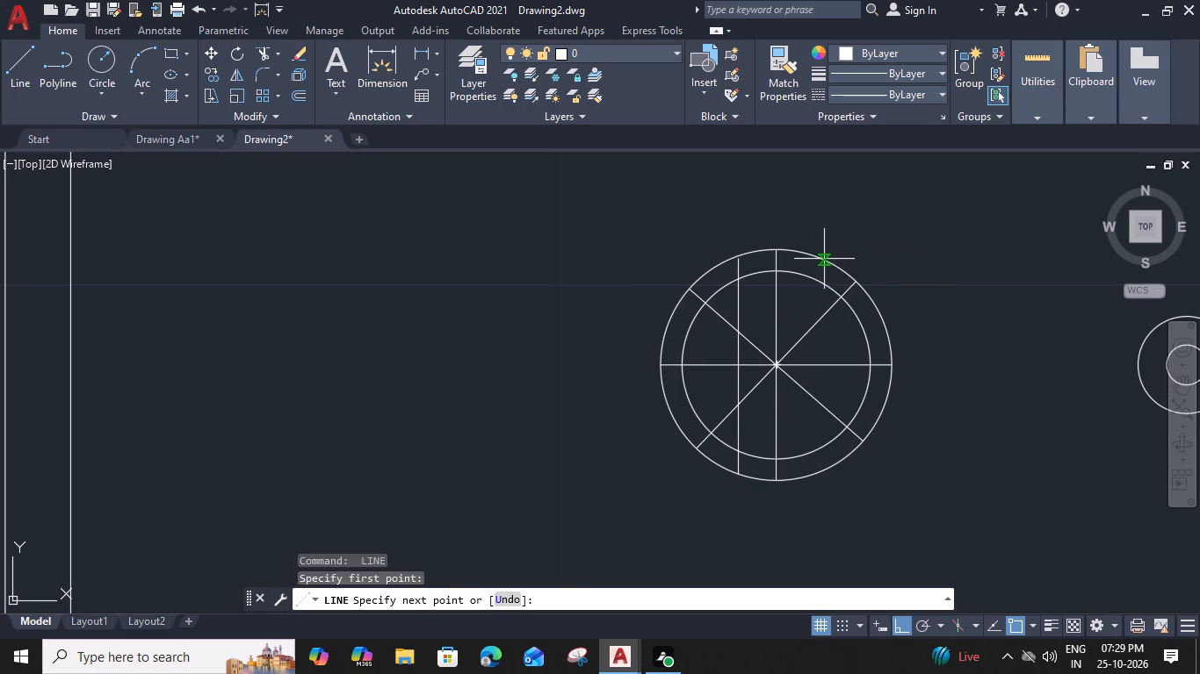
click(817, 258)
key(space)
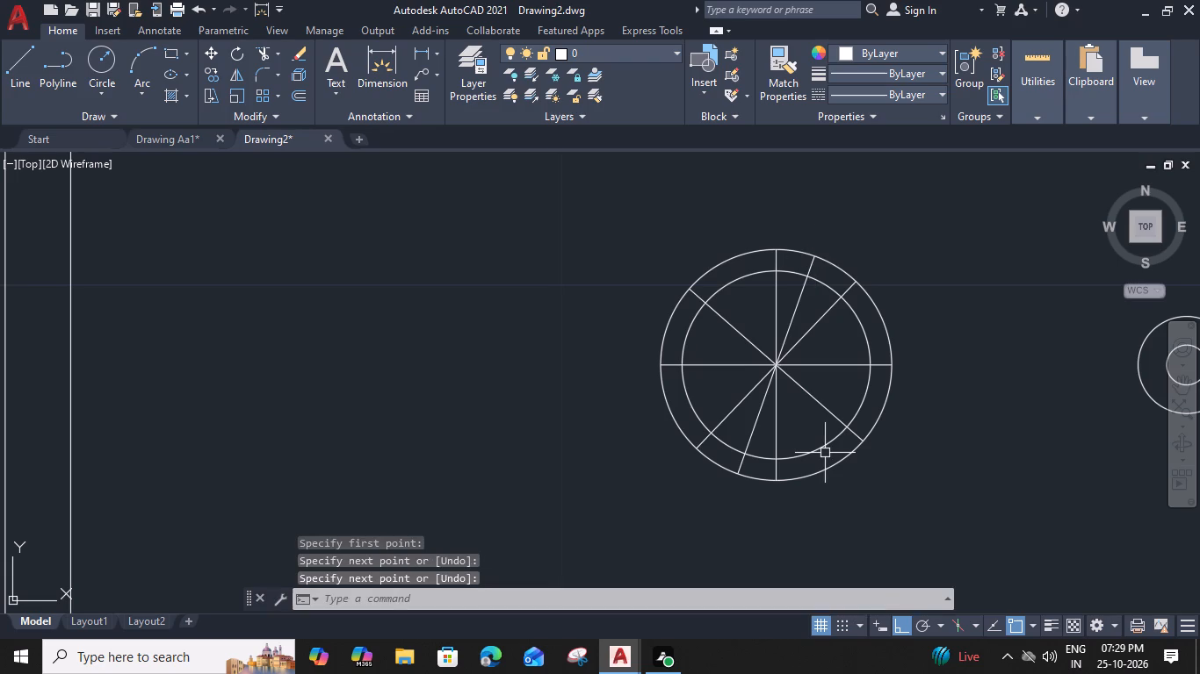
key(space)
drag(826, 474, 810, 452)
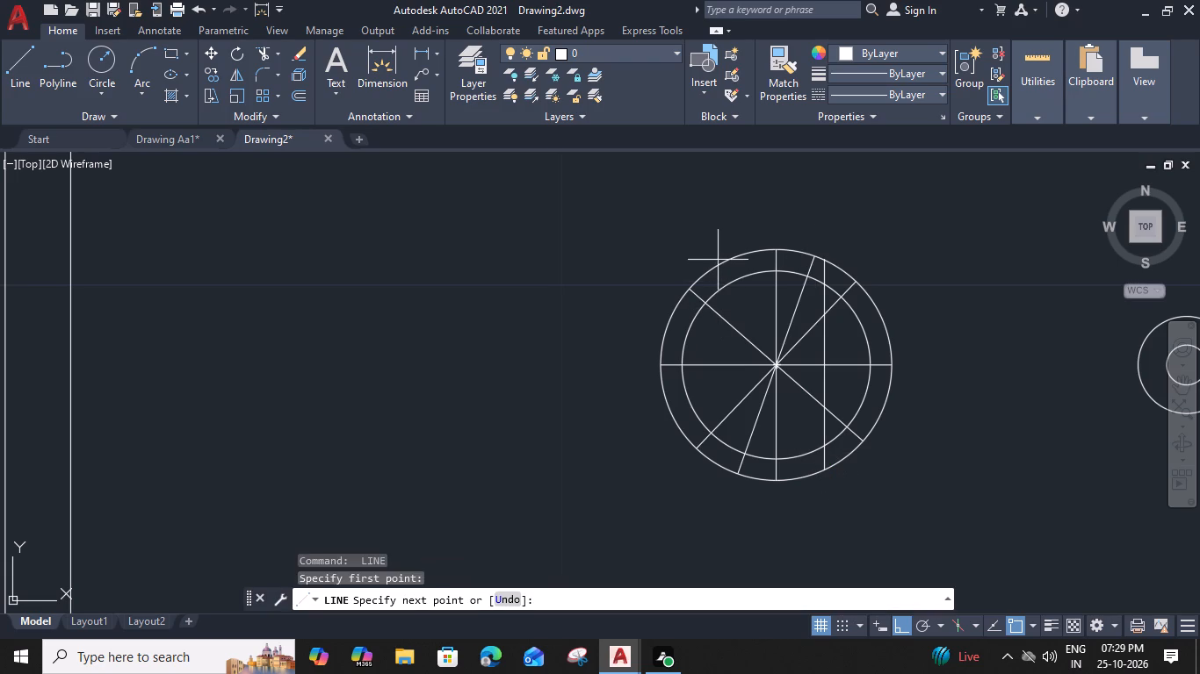
click(726, 257)
key(space)
Draw two shallower lines through the drain's centre, one on each side of the horizontal line, across the outer circle.
key(space)
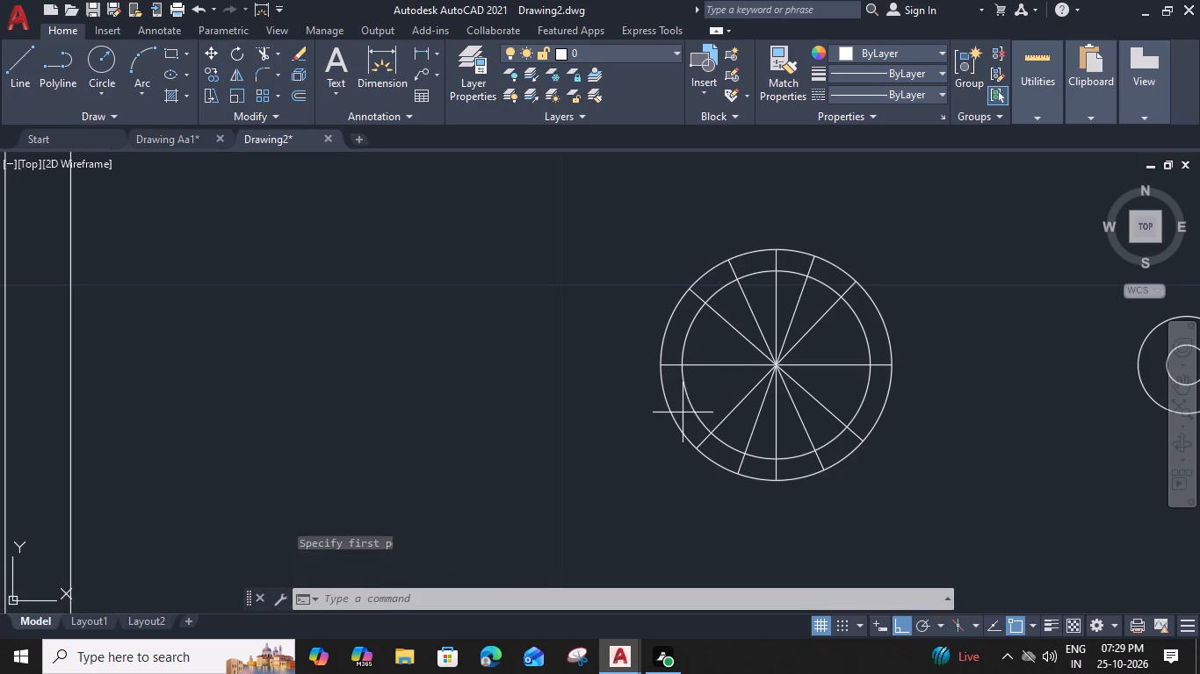
click(672, 419)
click(880, 314)
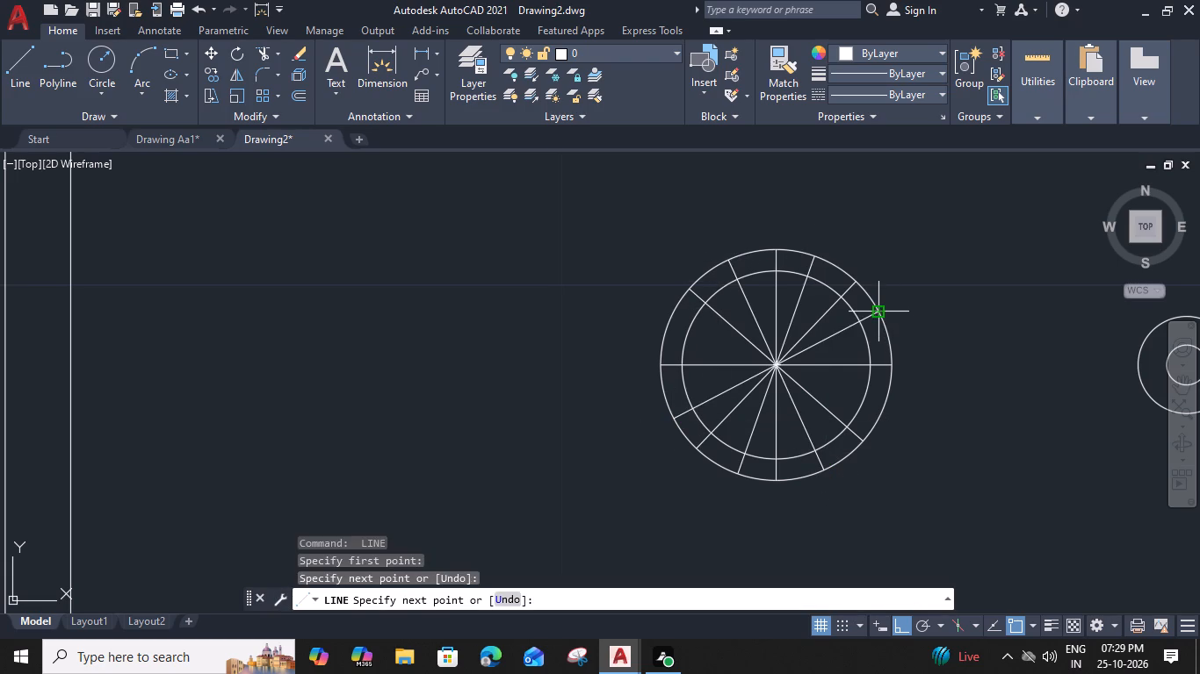
key(space)
key(space)
click(882, 409)
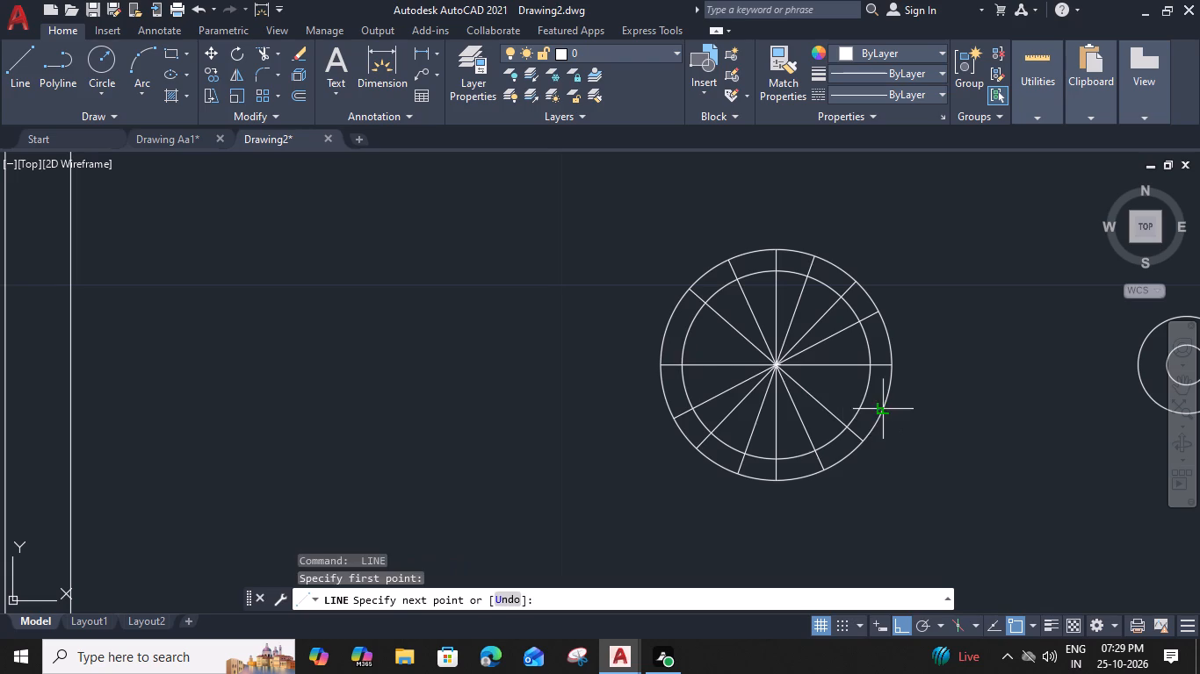
click(674, 319)
key(space)
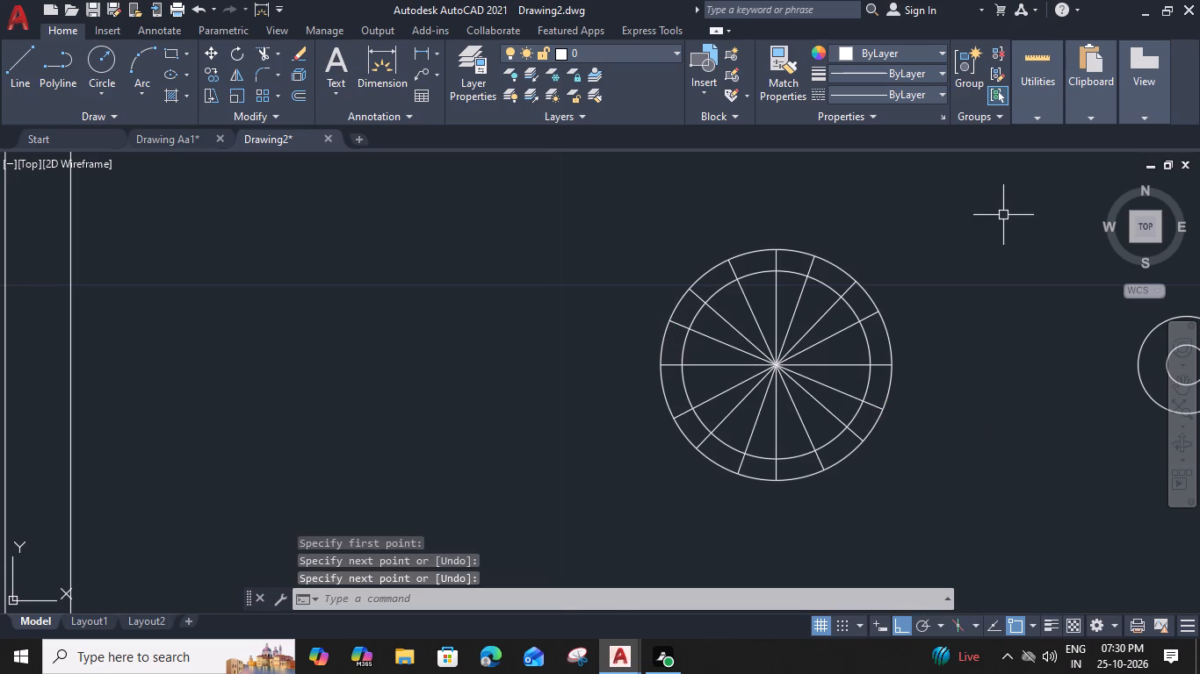
Group the drain's two circles and all its cross lines into one object.
drag(1002, 214, 966, 225)
click(685, 462)
text(G)
key(space)
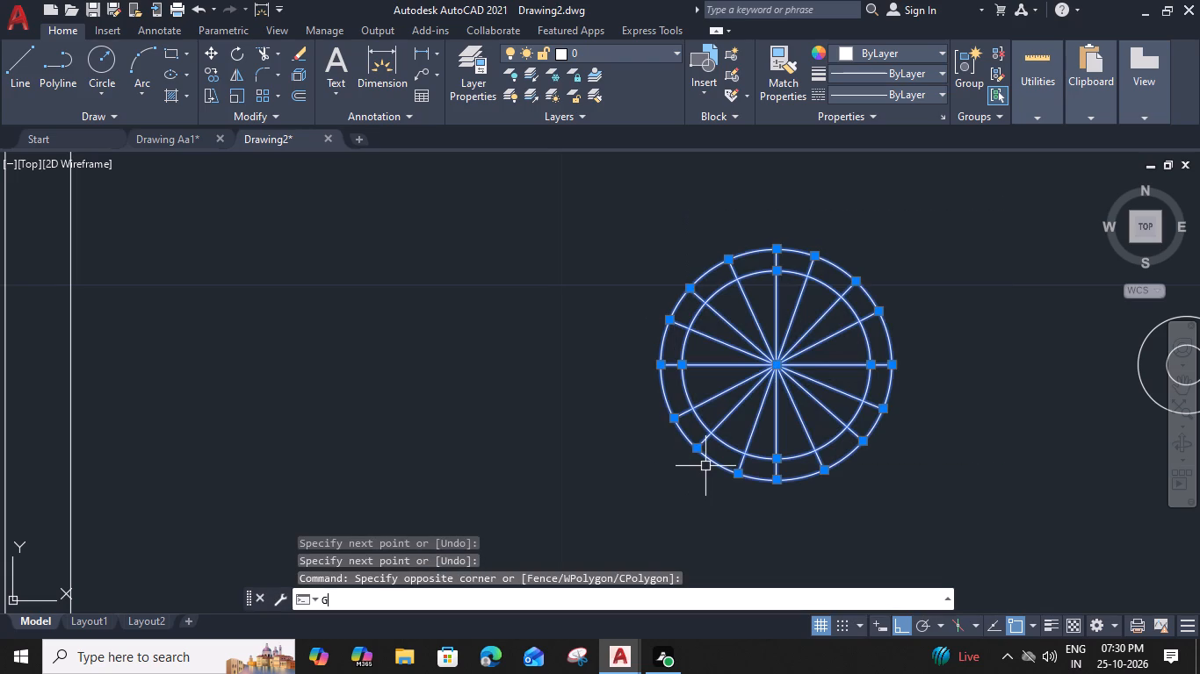
Draw a horizontal line across the sink frame just below the rounded basin, from its left edge to its right edge.
scroll(708, 468, down, 5)
middle_drag(732, 491, 809, 430)
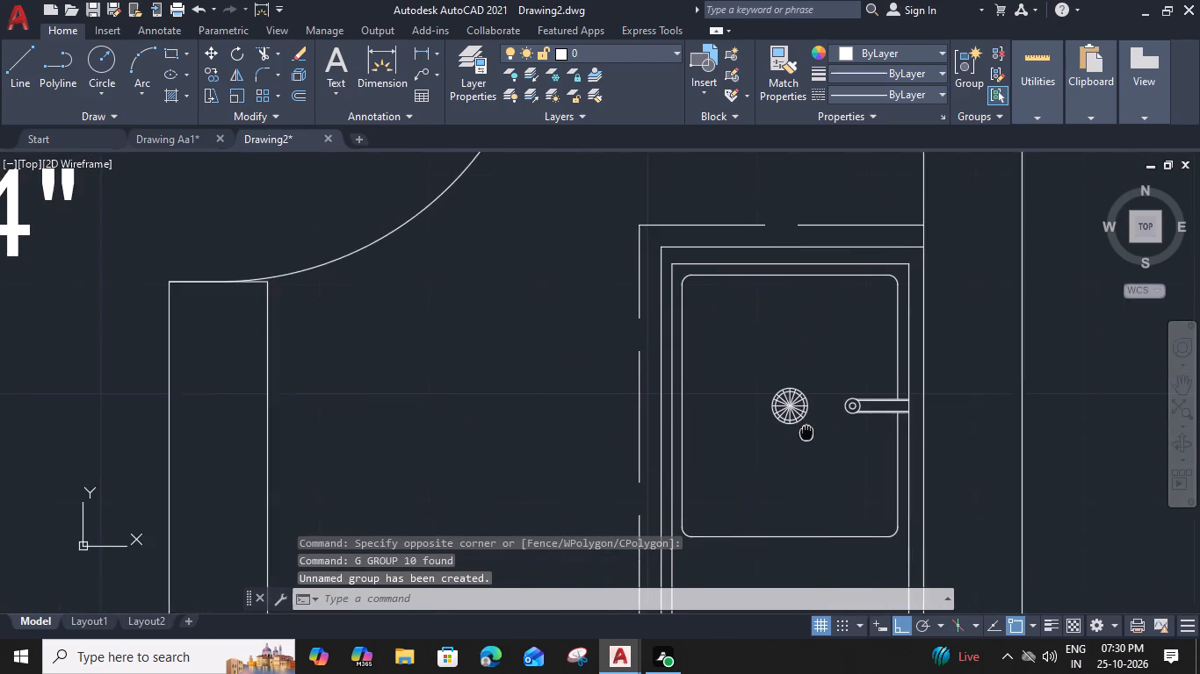
middle_drag(809, 430, 816, 424)
scroll(703, 412, down, 1)
middle_drag(697, 419, 775, 326)
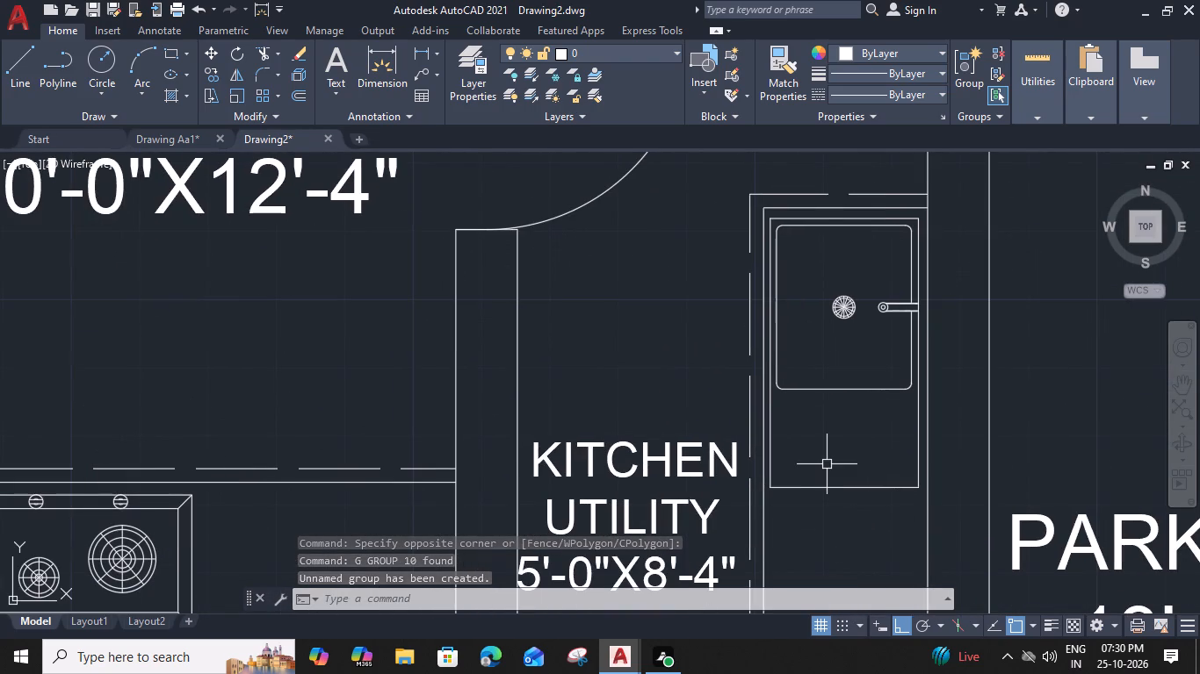
text(L)
key(space)
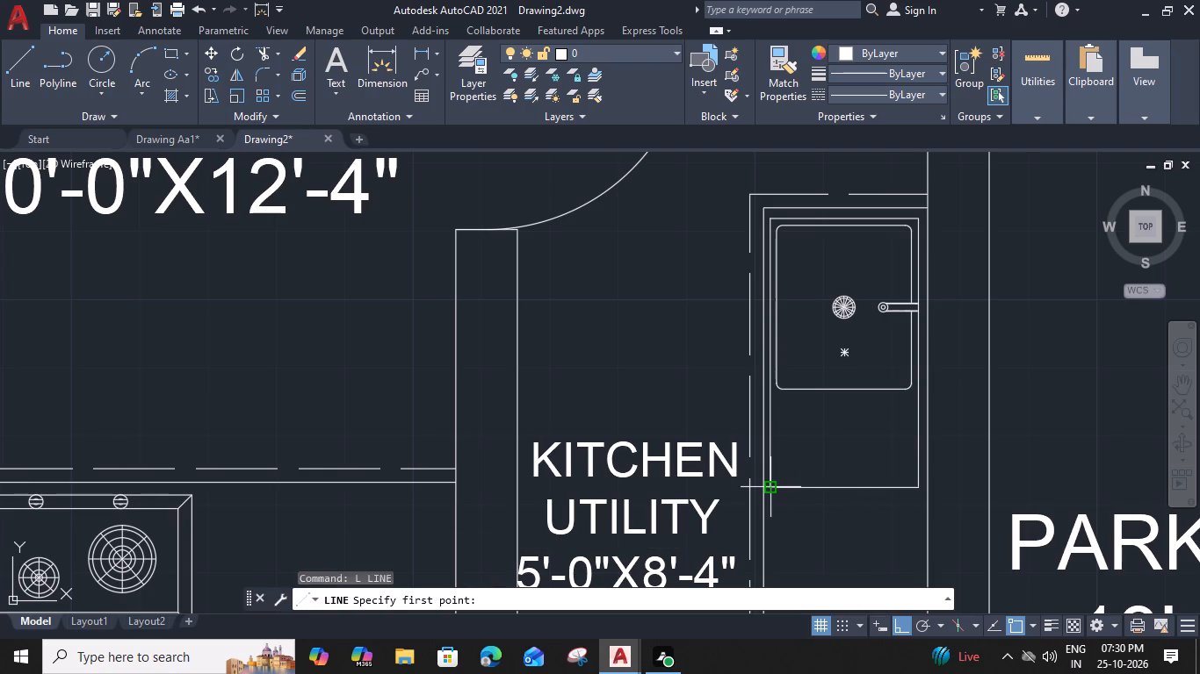
key(Escape)
key(l)
key(space)
scroll(773, 398, up, 1)
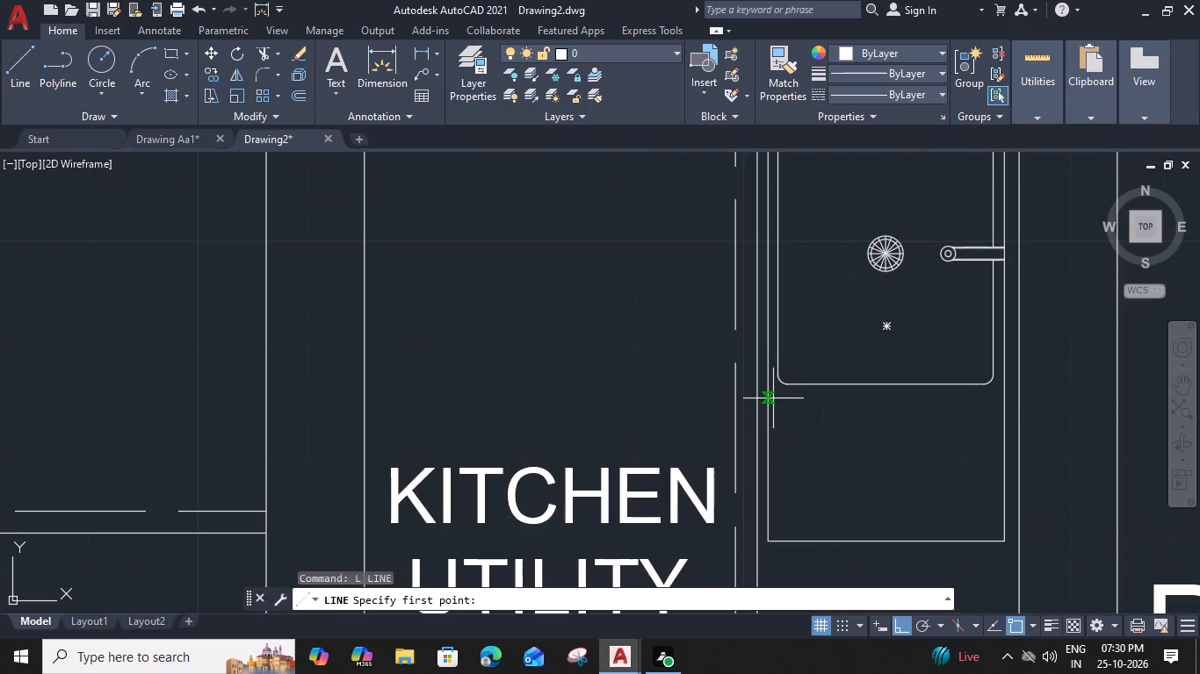
click(770, 398)
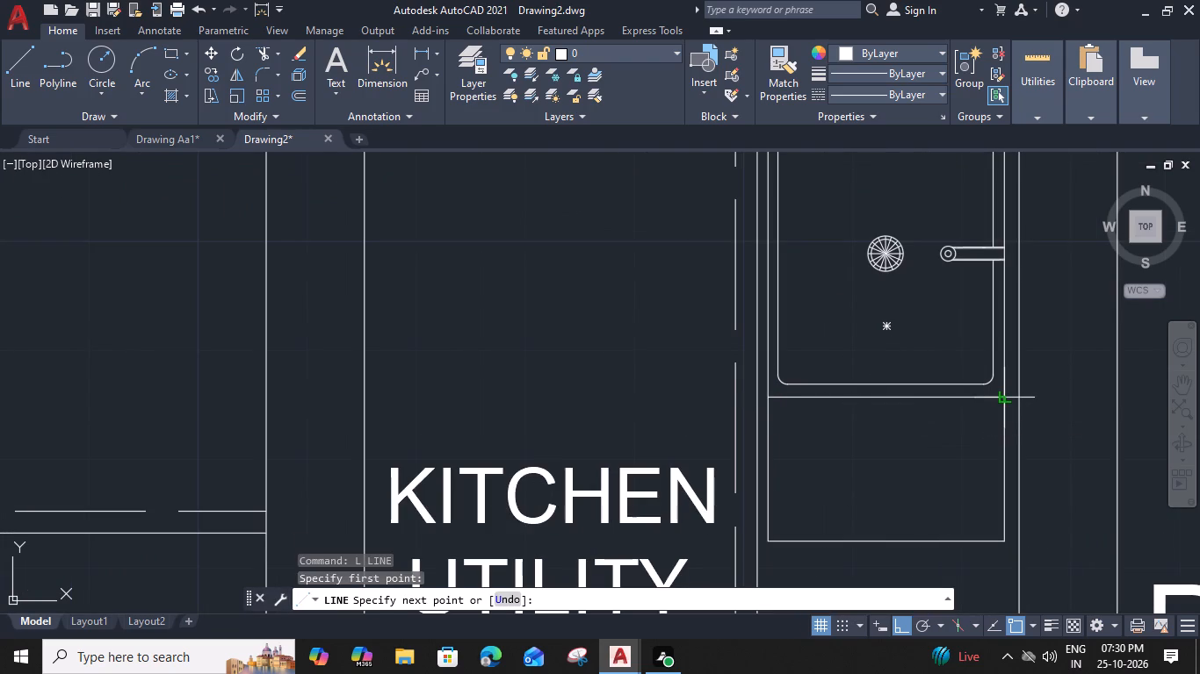
click(1004, 396)
key(space)
Draw a vertical line from the midpoint of the line below the basin down to the sink frame's bottom edge.
text(L)
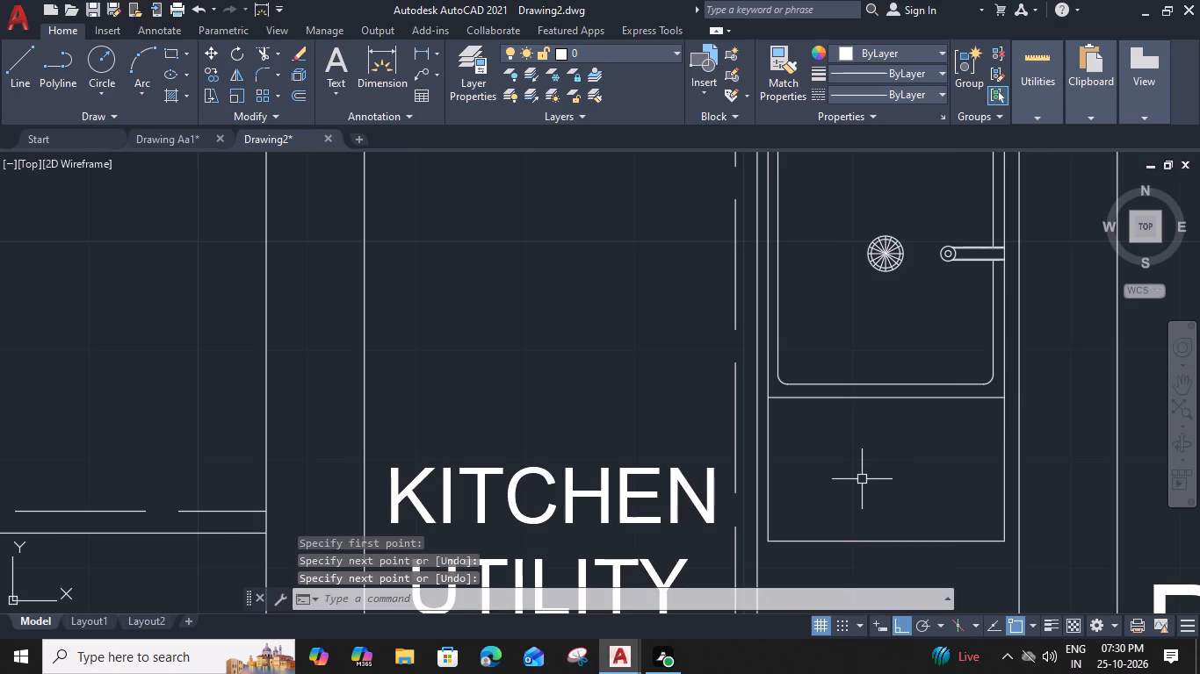
key(space)
click(886, 400)
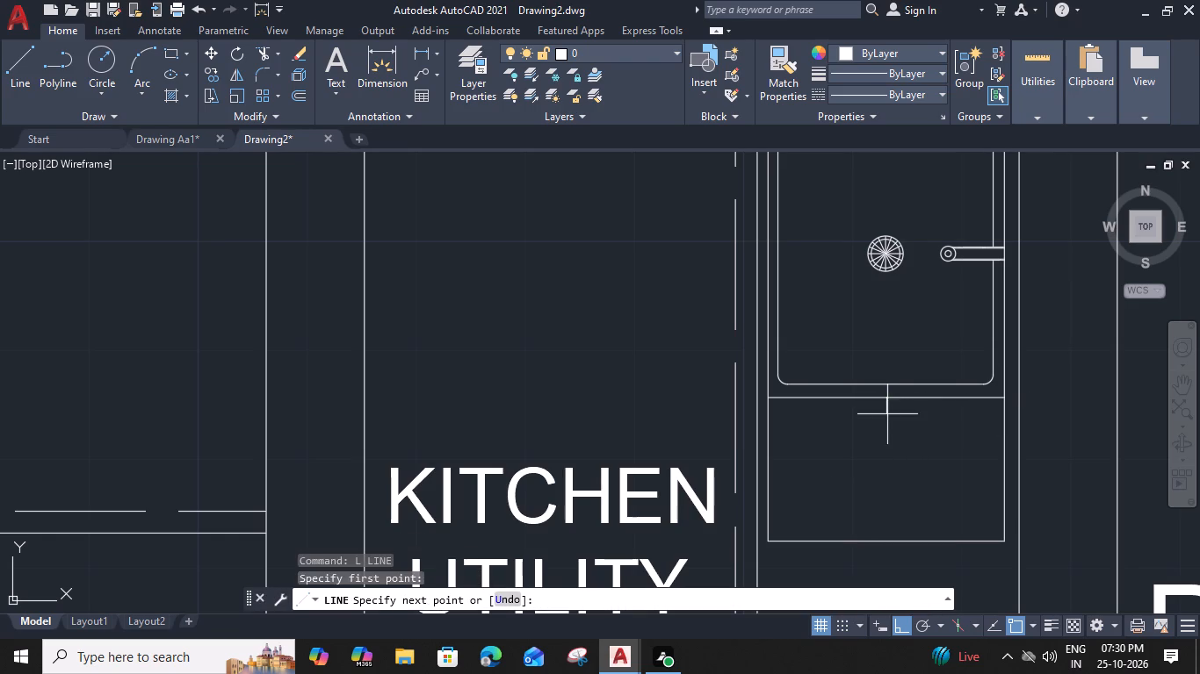
click(886, 538)
key(space)
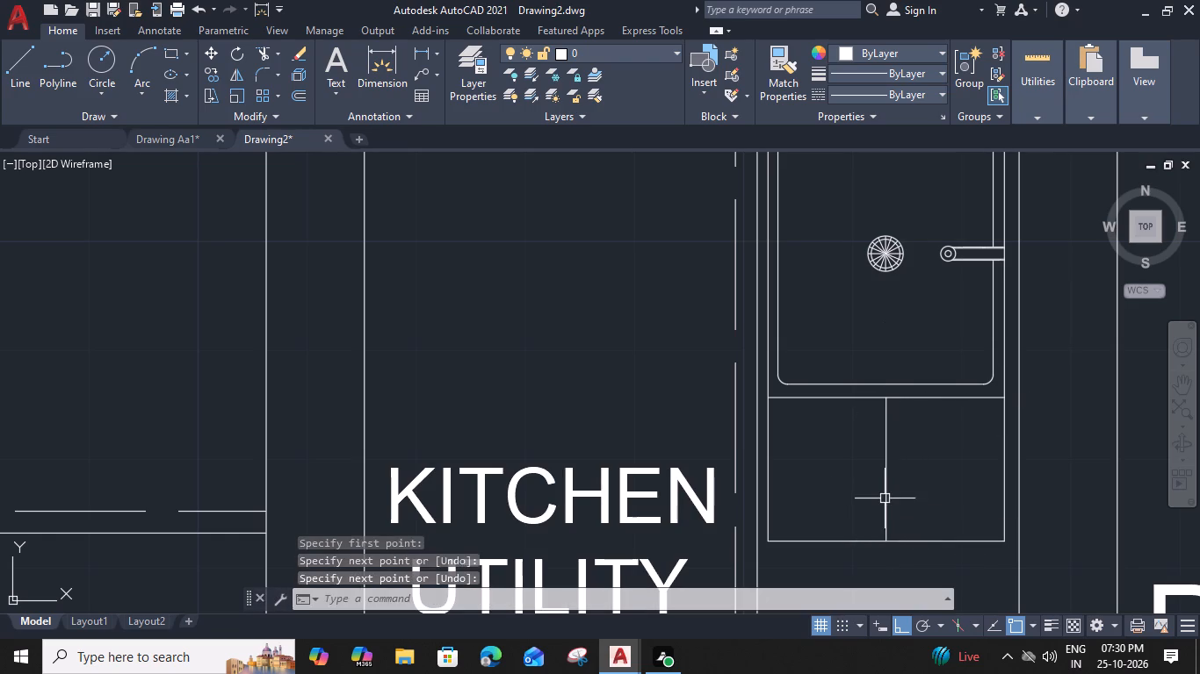
Offset the drainboard's centre line at 1" spacing, once to the right and four times in succession to the left.
click(885, 497)
text(O)
key(space)
text(1")
key(Return)
click(930, 504)
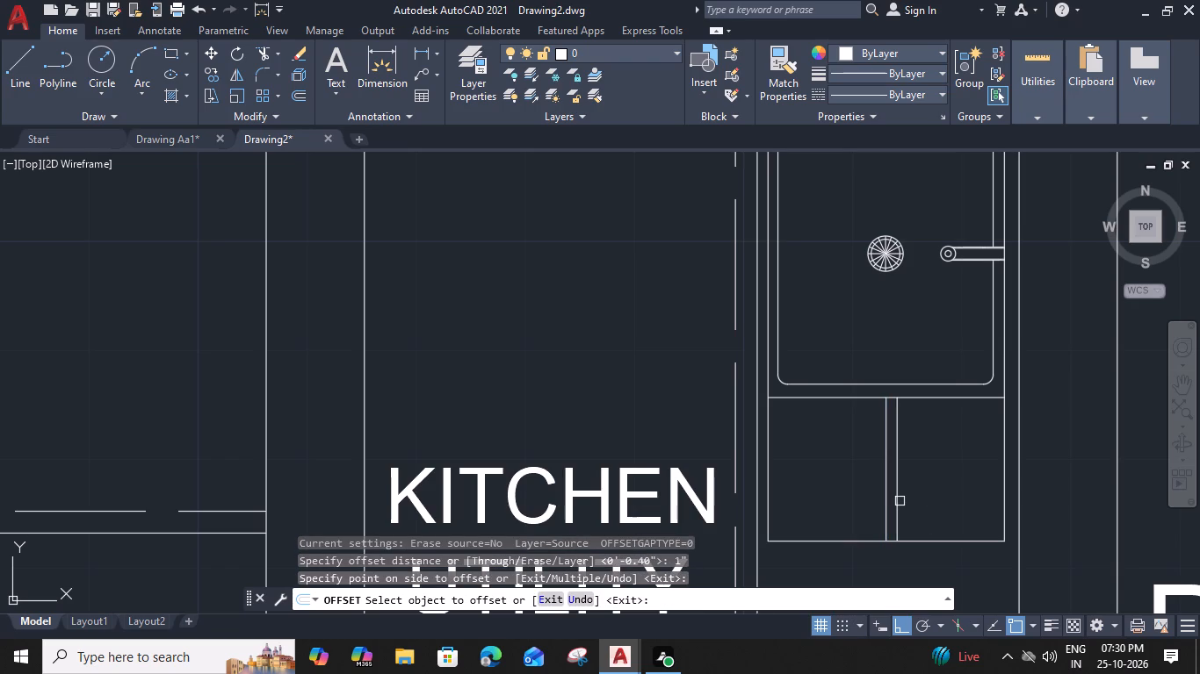
click(891, 496)
click(886, 494)
click(858, 497)
click(871, 498)
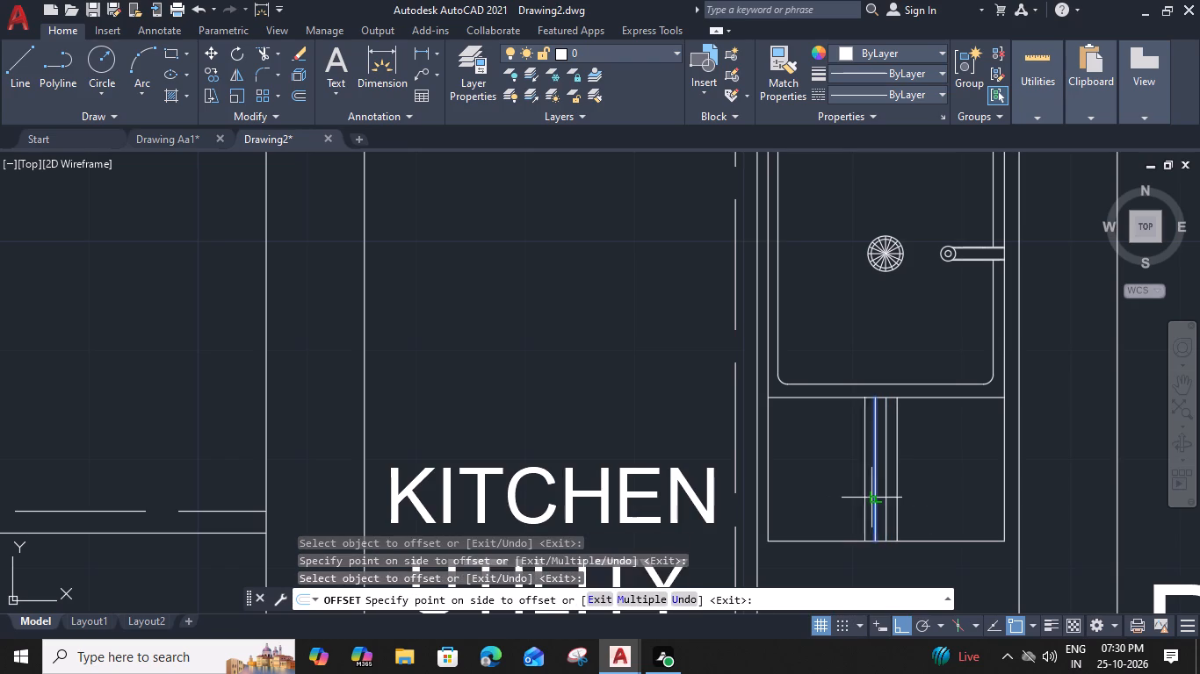
click(825, 508)
click(864, 505)
click(828, 513)
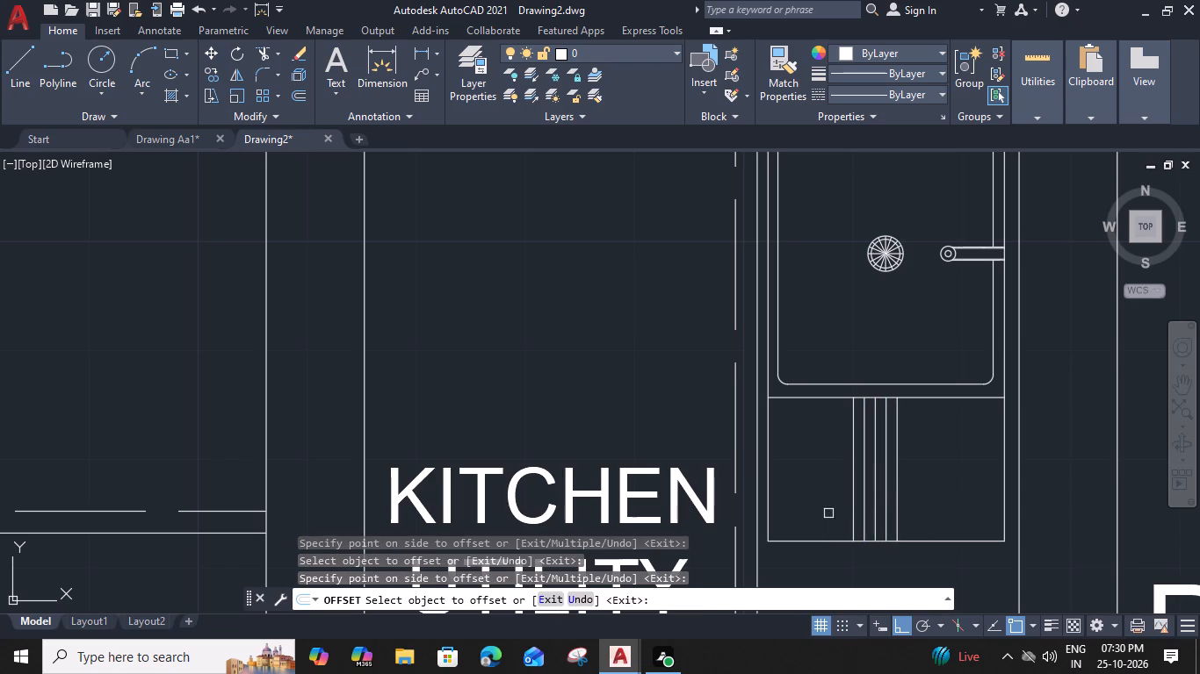
drag(852, 508, 840, 512)
click(807, 517)
Add four more drainboard lines at 1" spacing, offsetting successively to the right from the rightmost line.
click(900, 500)
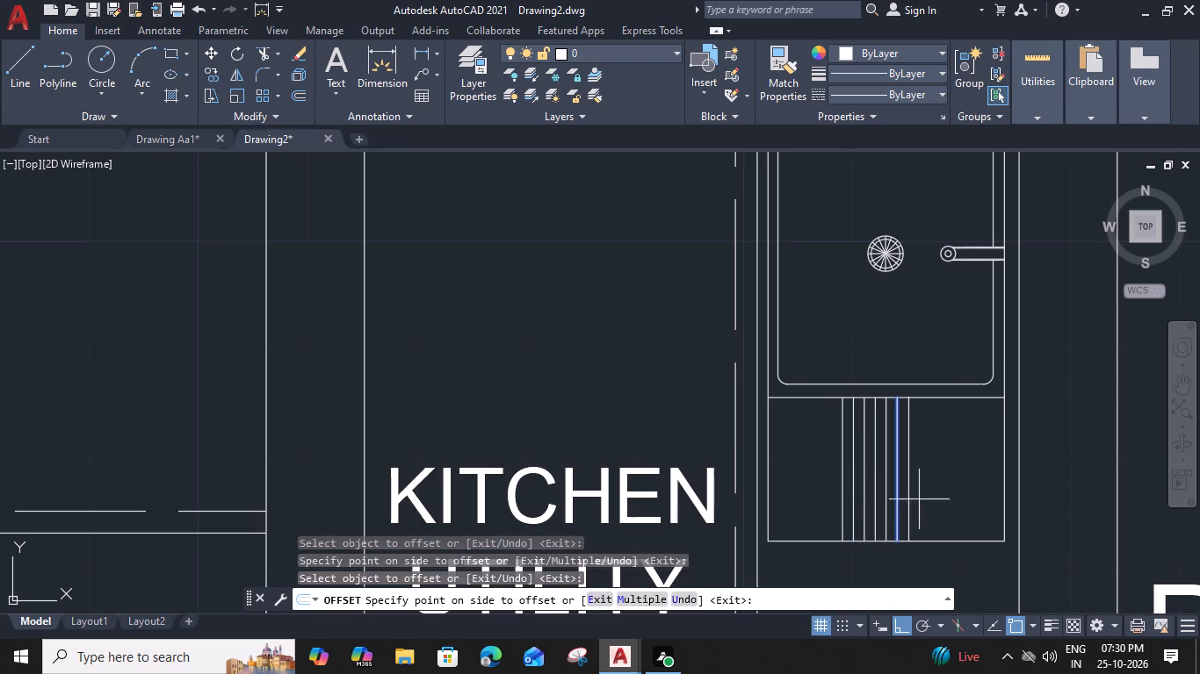
click(948, 499)
click(911, 496)
click(972, 496)
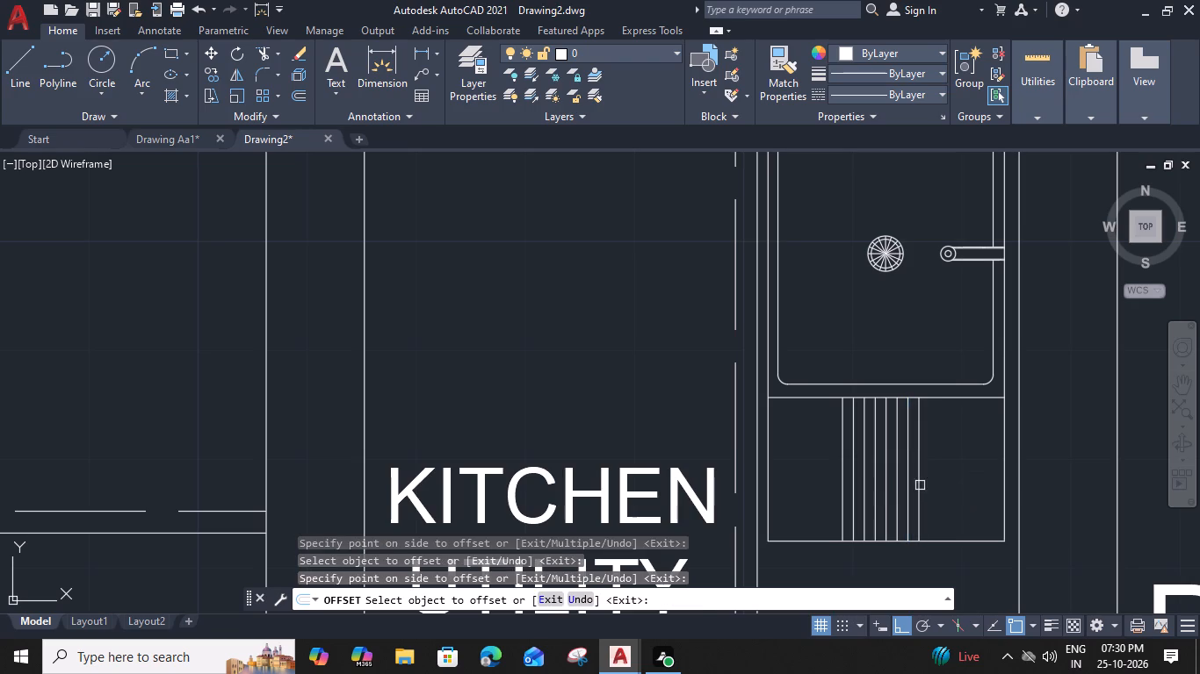
click(919, 485)
click(961, 486)
click(932, 487)
click(965, 489)
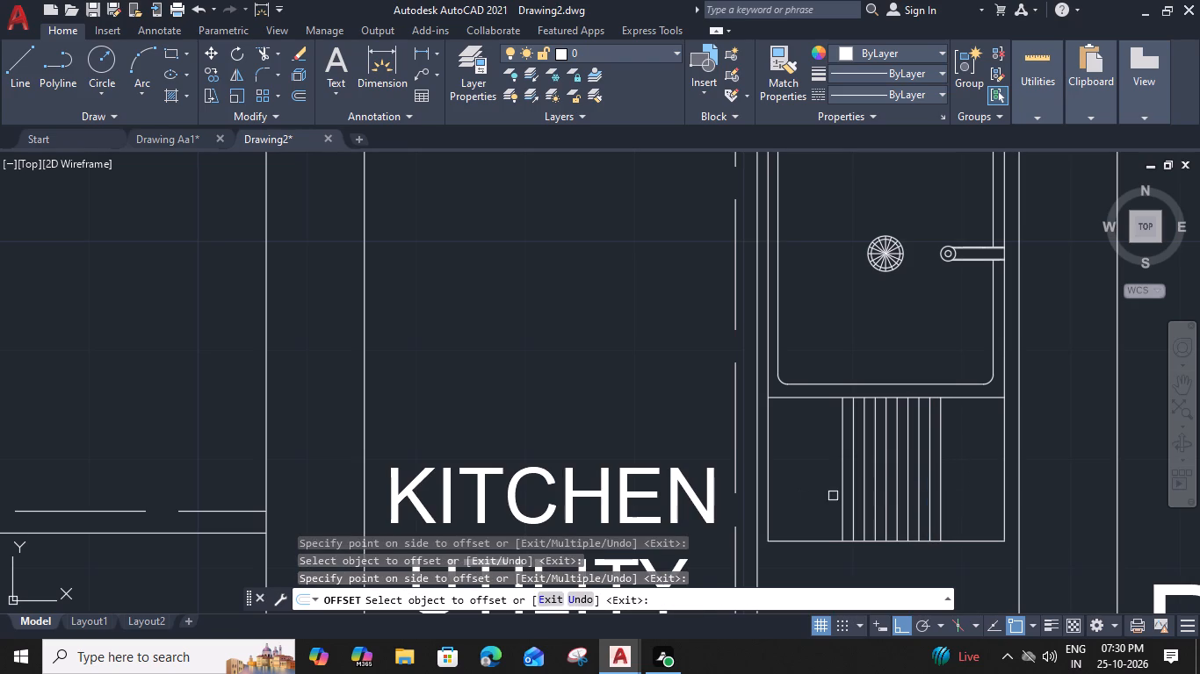
Extend the 1" drainboard line pattern with four more offsets on the left side and two more on the right.
click(847, 493)
click(795, 493)
click(945, 475)
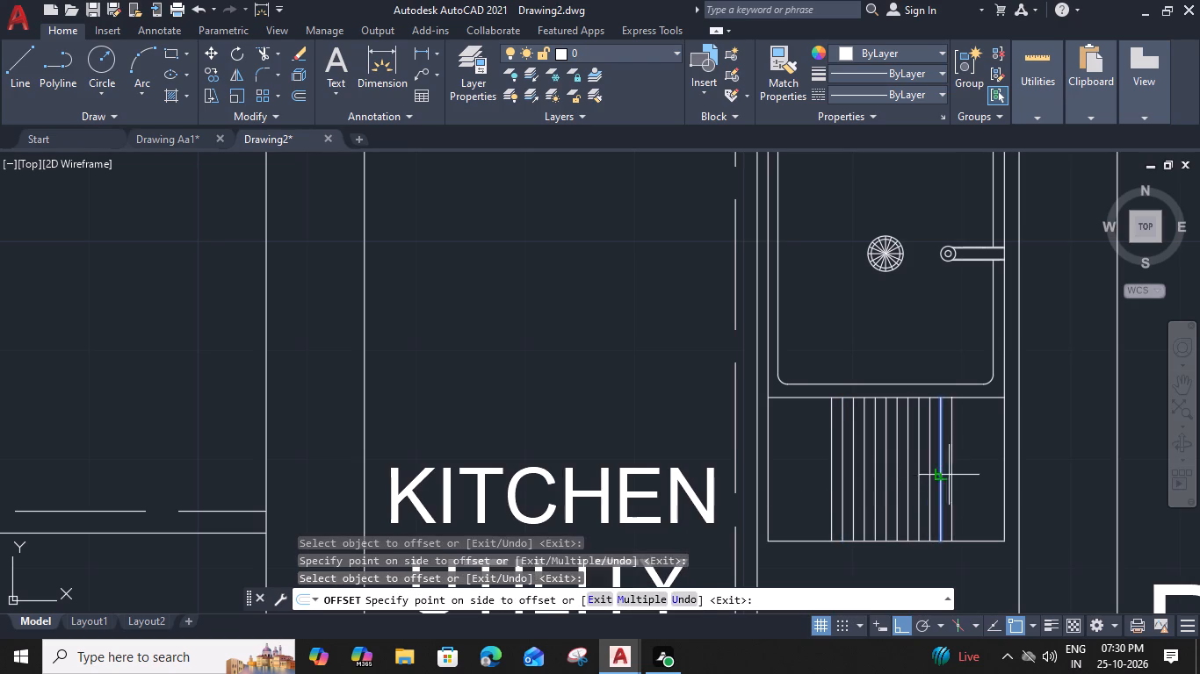
click(990, 478)
click(951, 472)
click(980, 475)
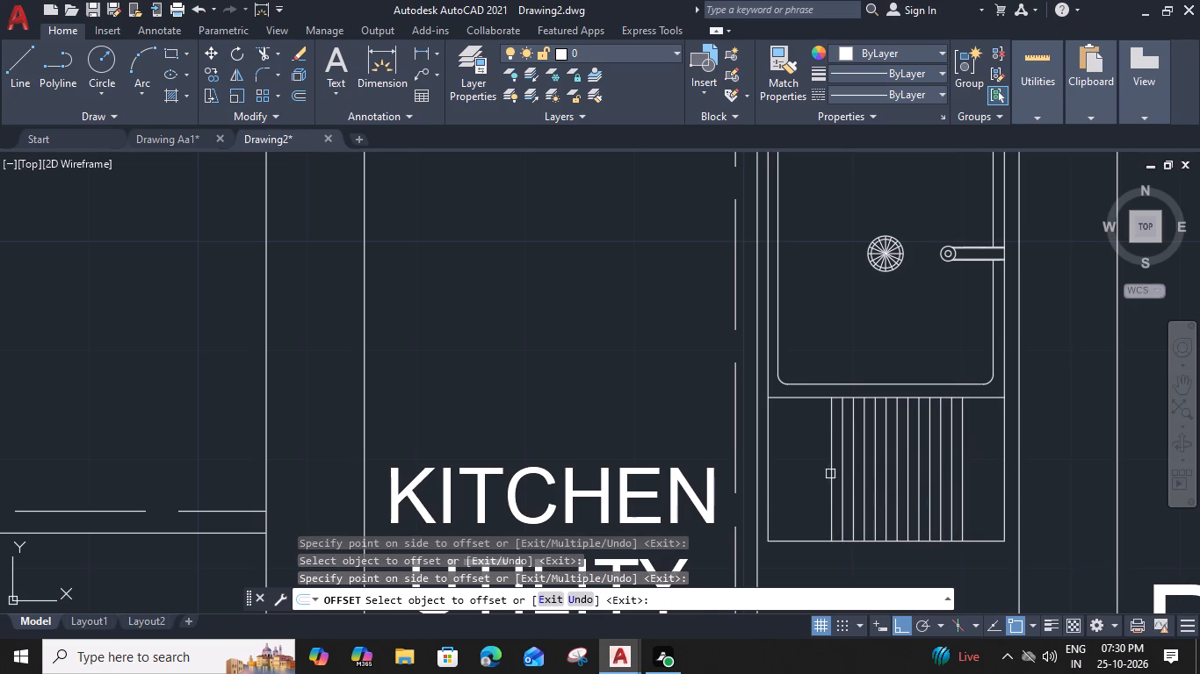
click(829, 473)
click(782, 482)
click(820, 481)
click(796, 484)
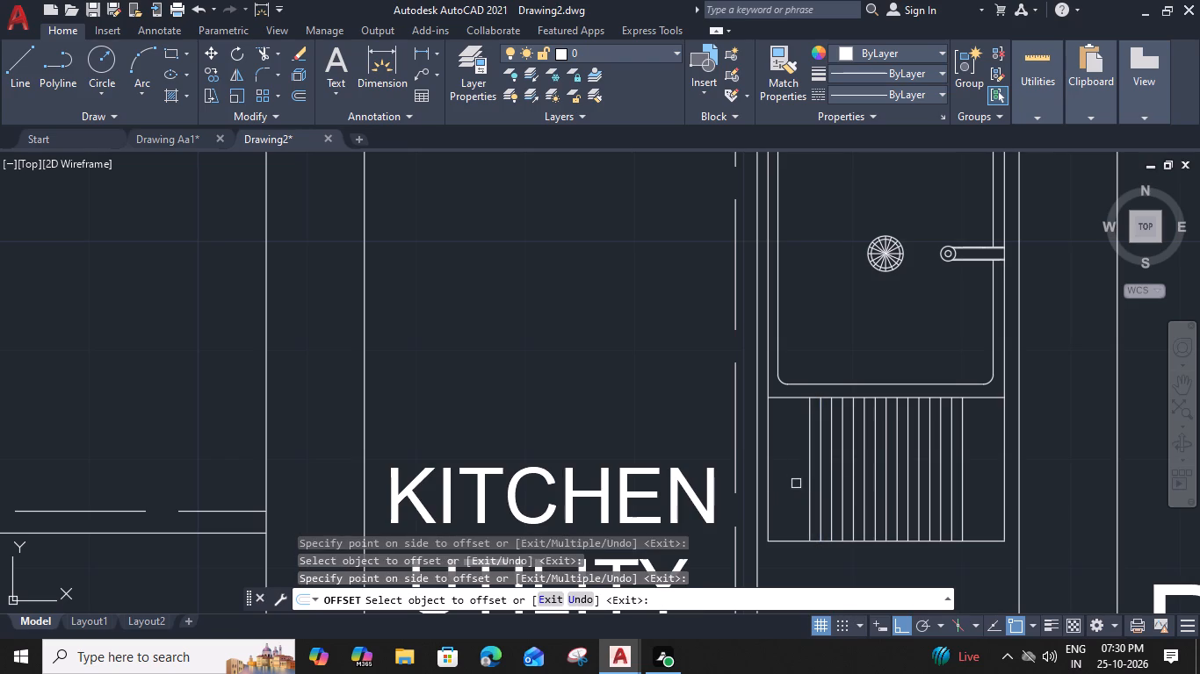
click(807, 483)
click(781, 484)
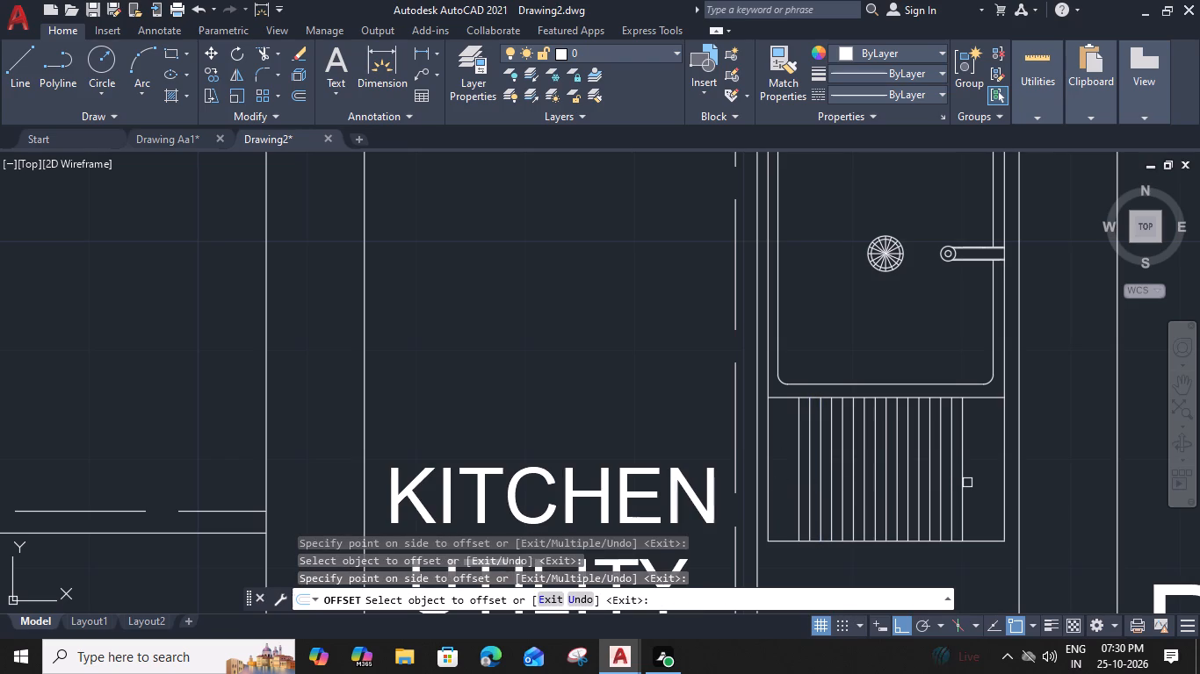
Complete the drainboard out to the sink frame with two more 1" offsets on the right and one on the left.
click(967, 483)
click(963, 481)
click(984, 487)
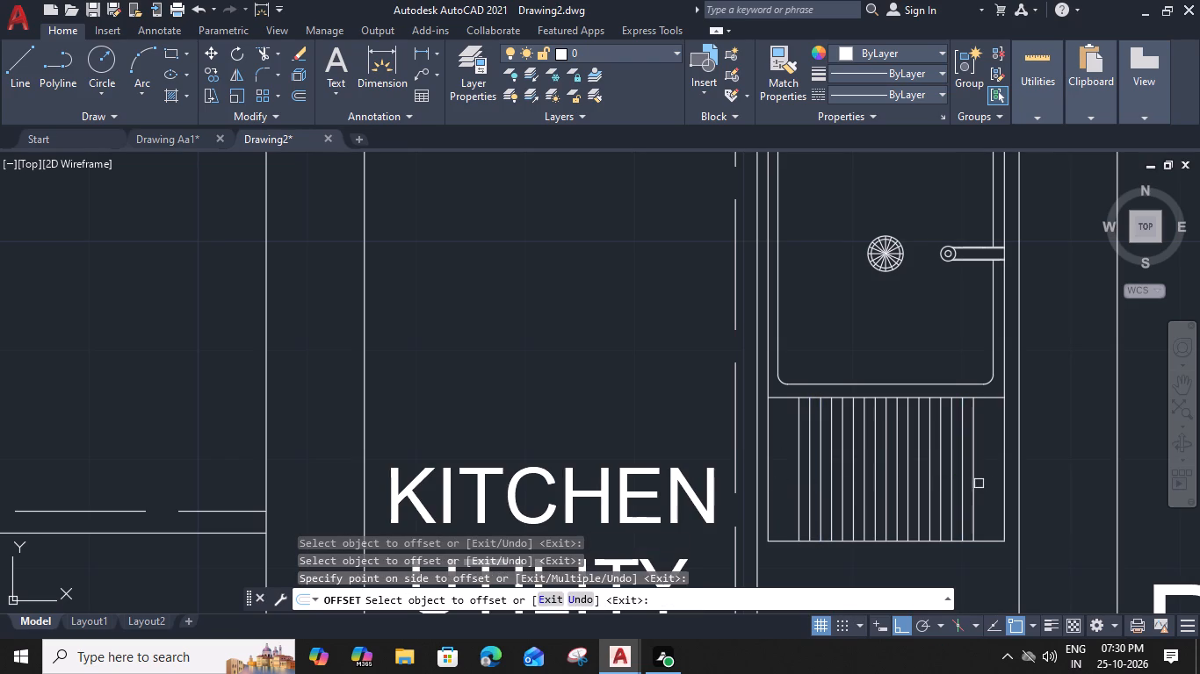
drag(972, 479, 980, 479)
click(999, 479)
click(800, 474)
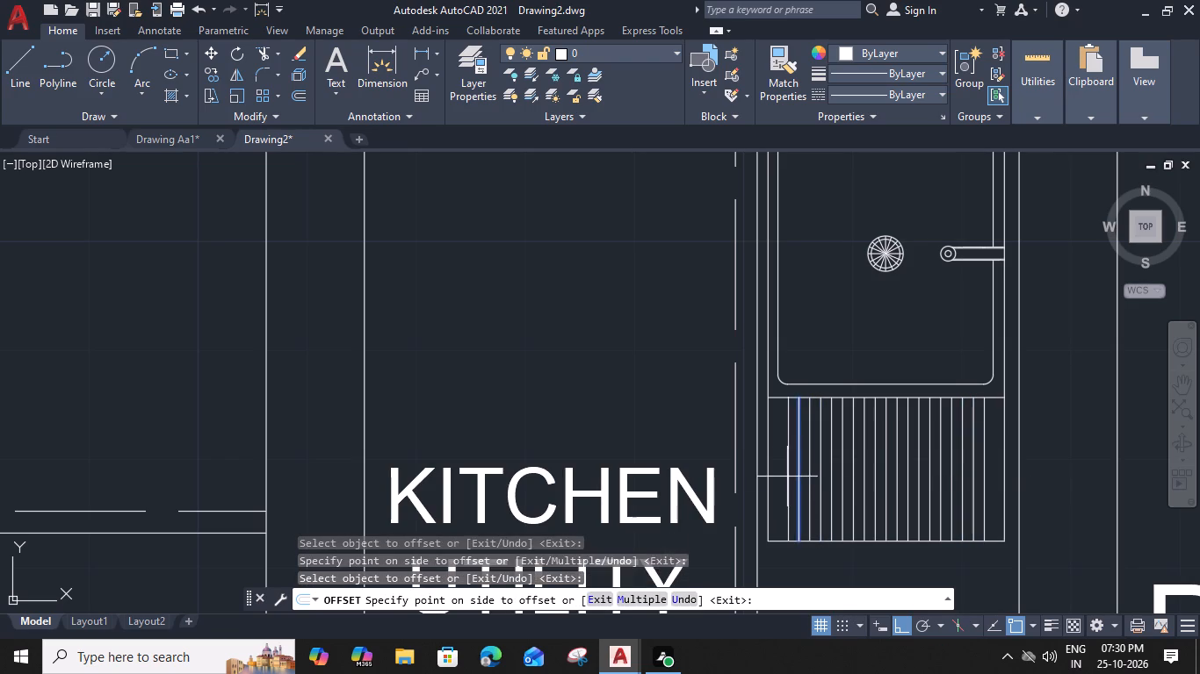
click(775, 479)
key(Escape)
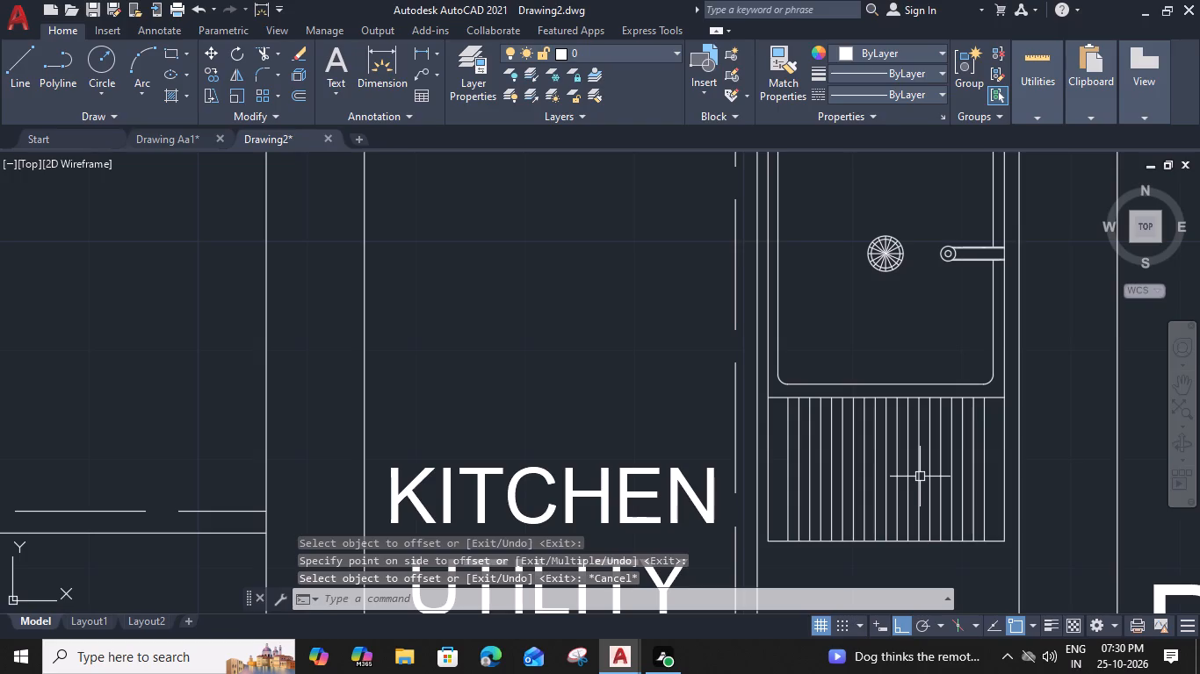
Examine the finished sink within the kitchen utility and the surrounding floor plan, including the kitchen, dining, living and parking areas.
scroll(920, 466, down, 1)
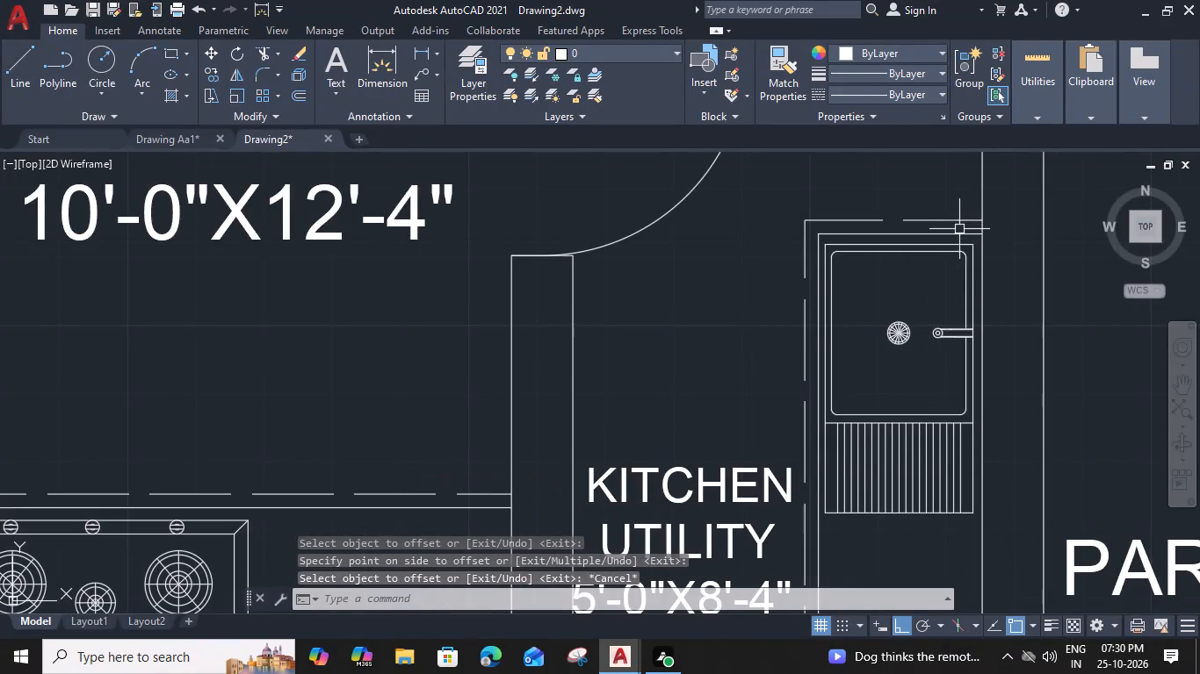
scroll(727, 427, down, 2)
middle_drag(572, 427, 660, 412)
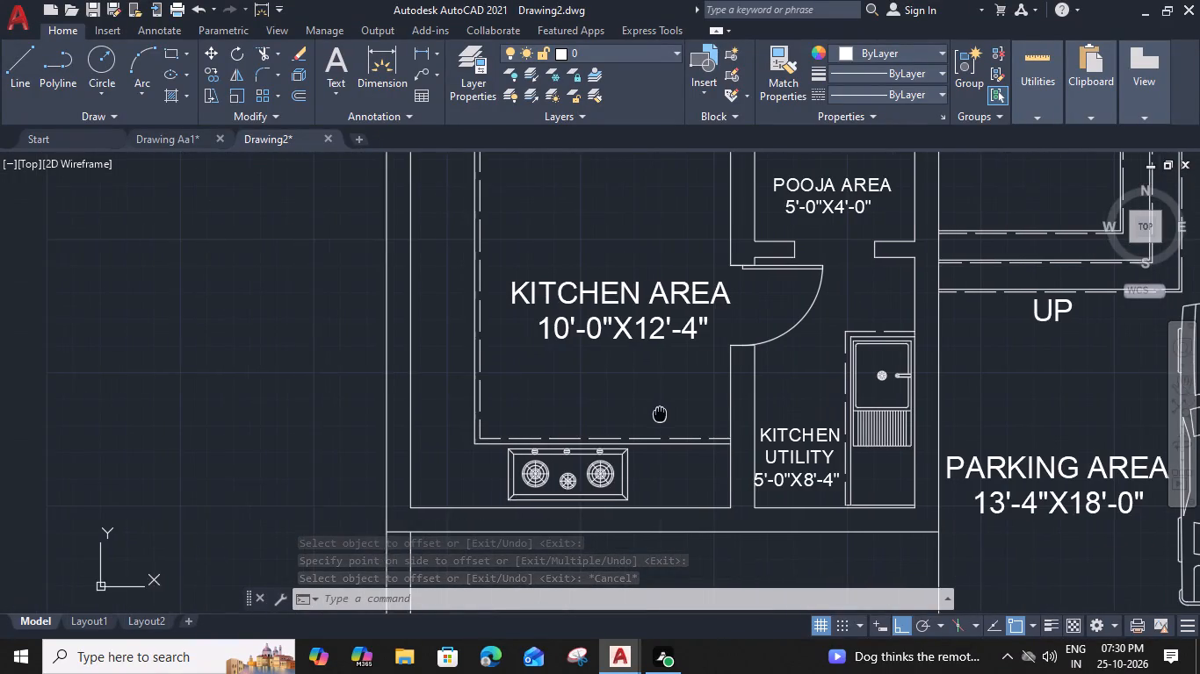
middle_drag(660, 412, 657, 446)
scroll(657, 430, down, 1)
middle_drag(813, 414, 777, 468)
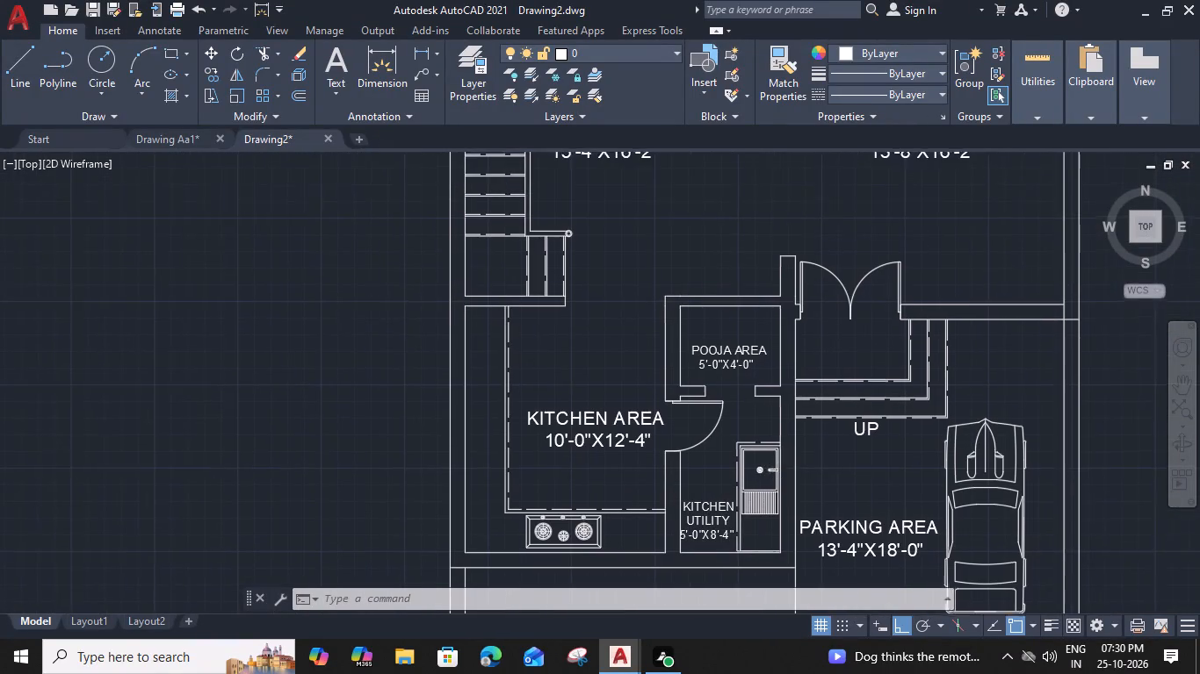
middle_drag(777, 468, 763, 403)
scroll(762, 406, down, 1)
middle_drag(750, 433, 795, 390)
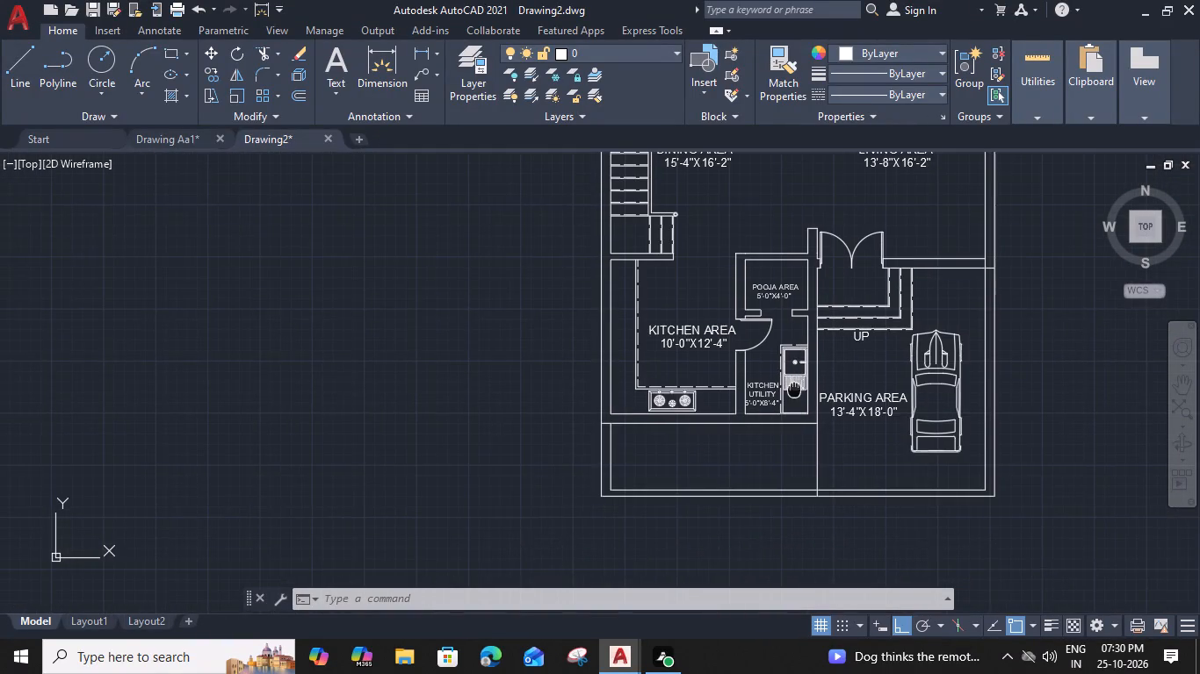
scroll(647, 456, up, 1)
scroll(645, 454, down, 2)
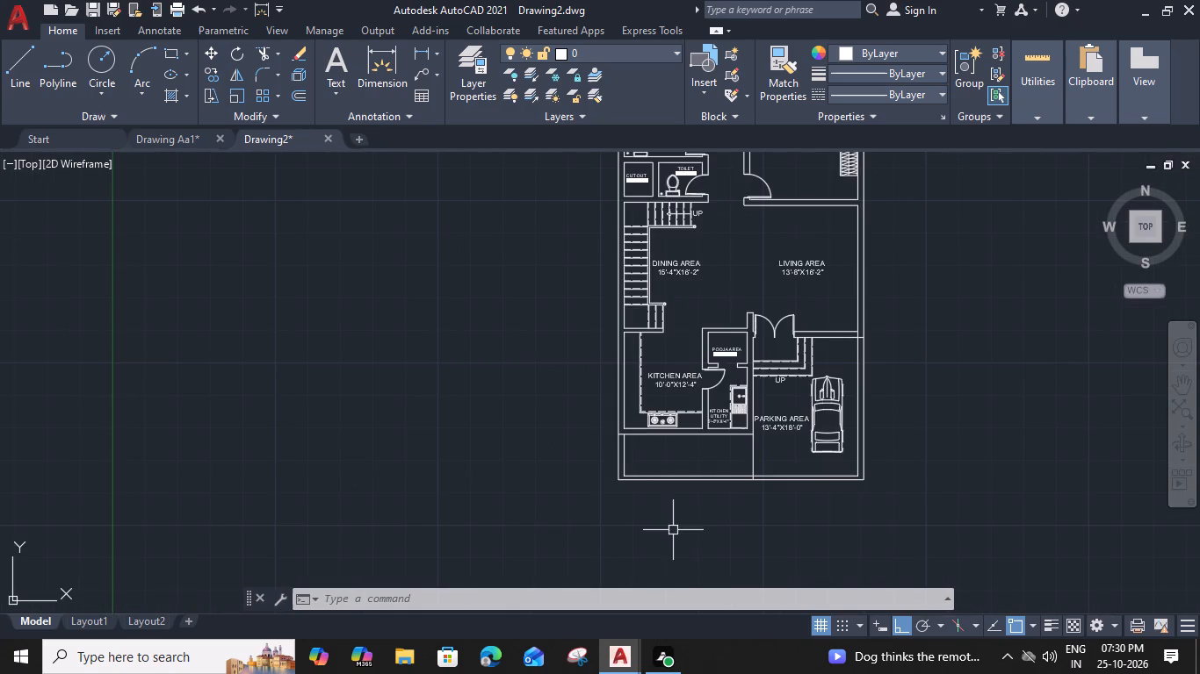